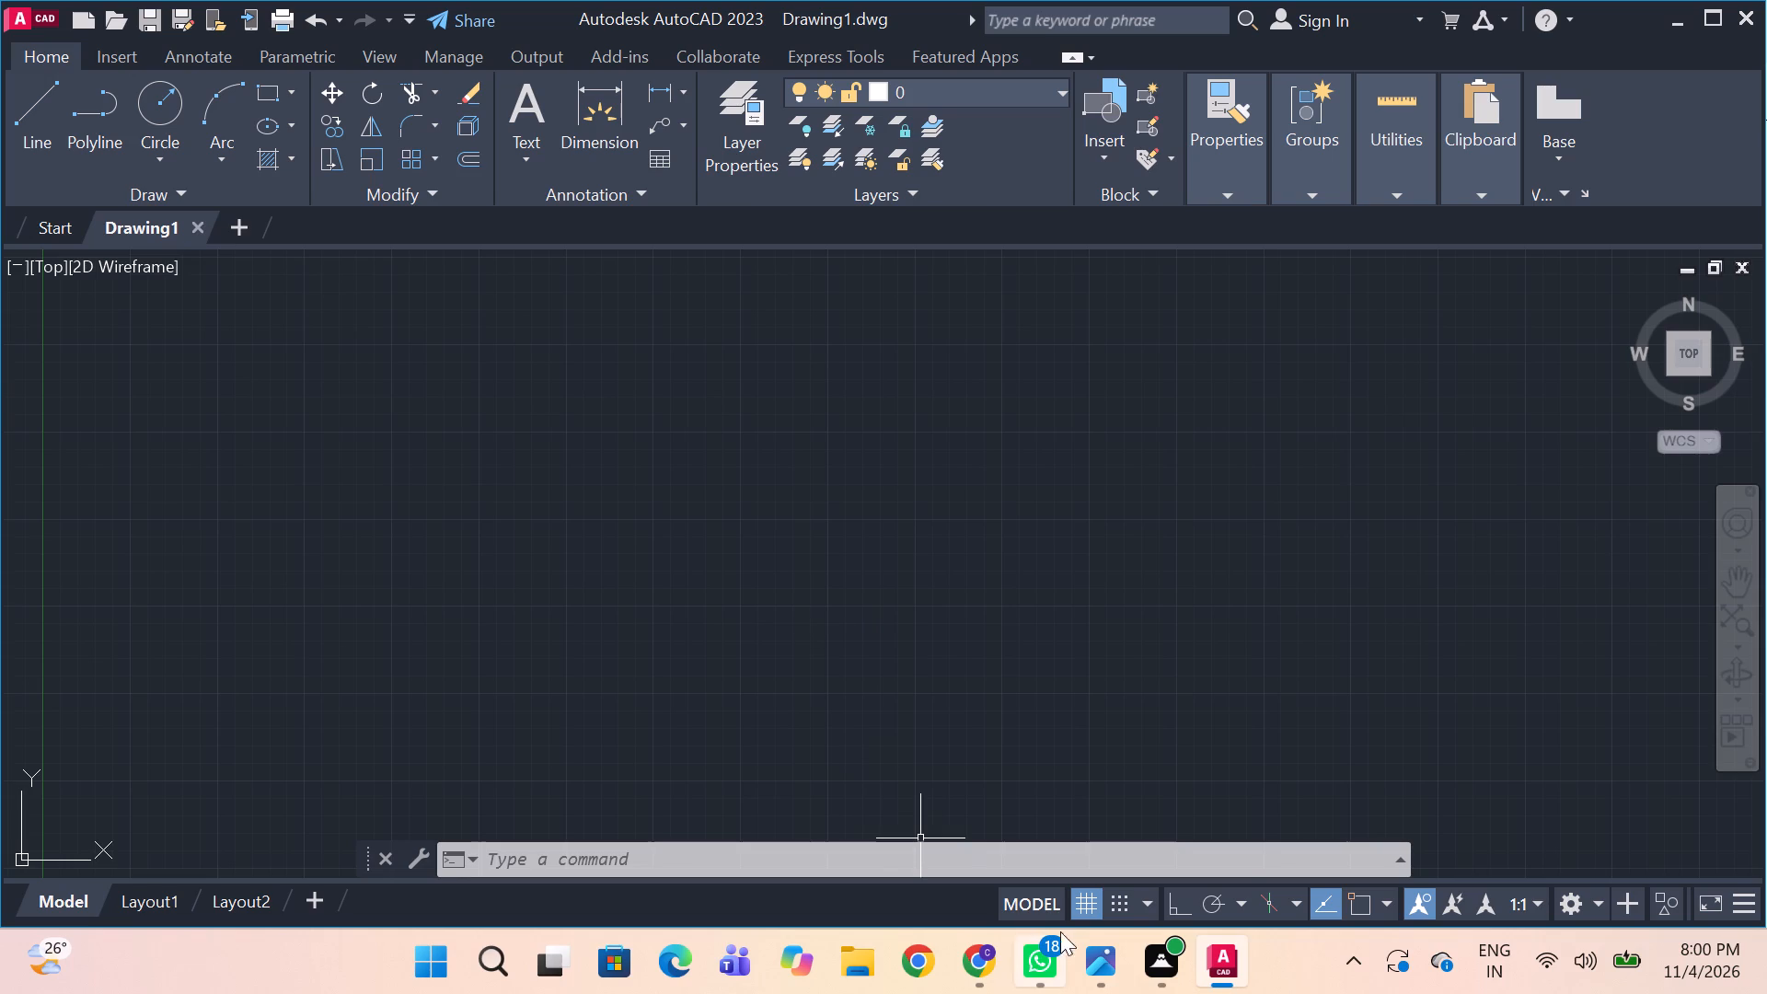
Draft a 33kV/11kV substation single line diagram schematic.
Examine the reference image of the 33KV/11KV substation single line diagram, and return to the AutoCAD drawing.
left_click(1099, 952)
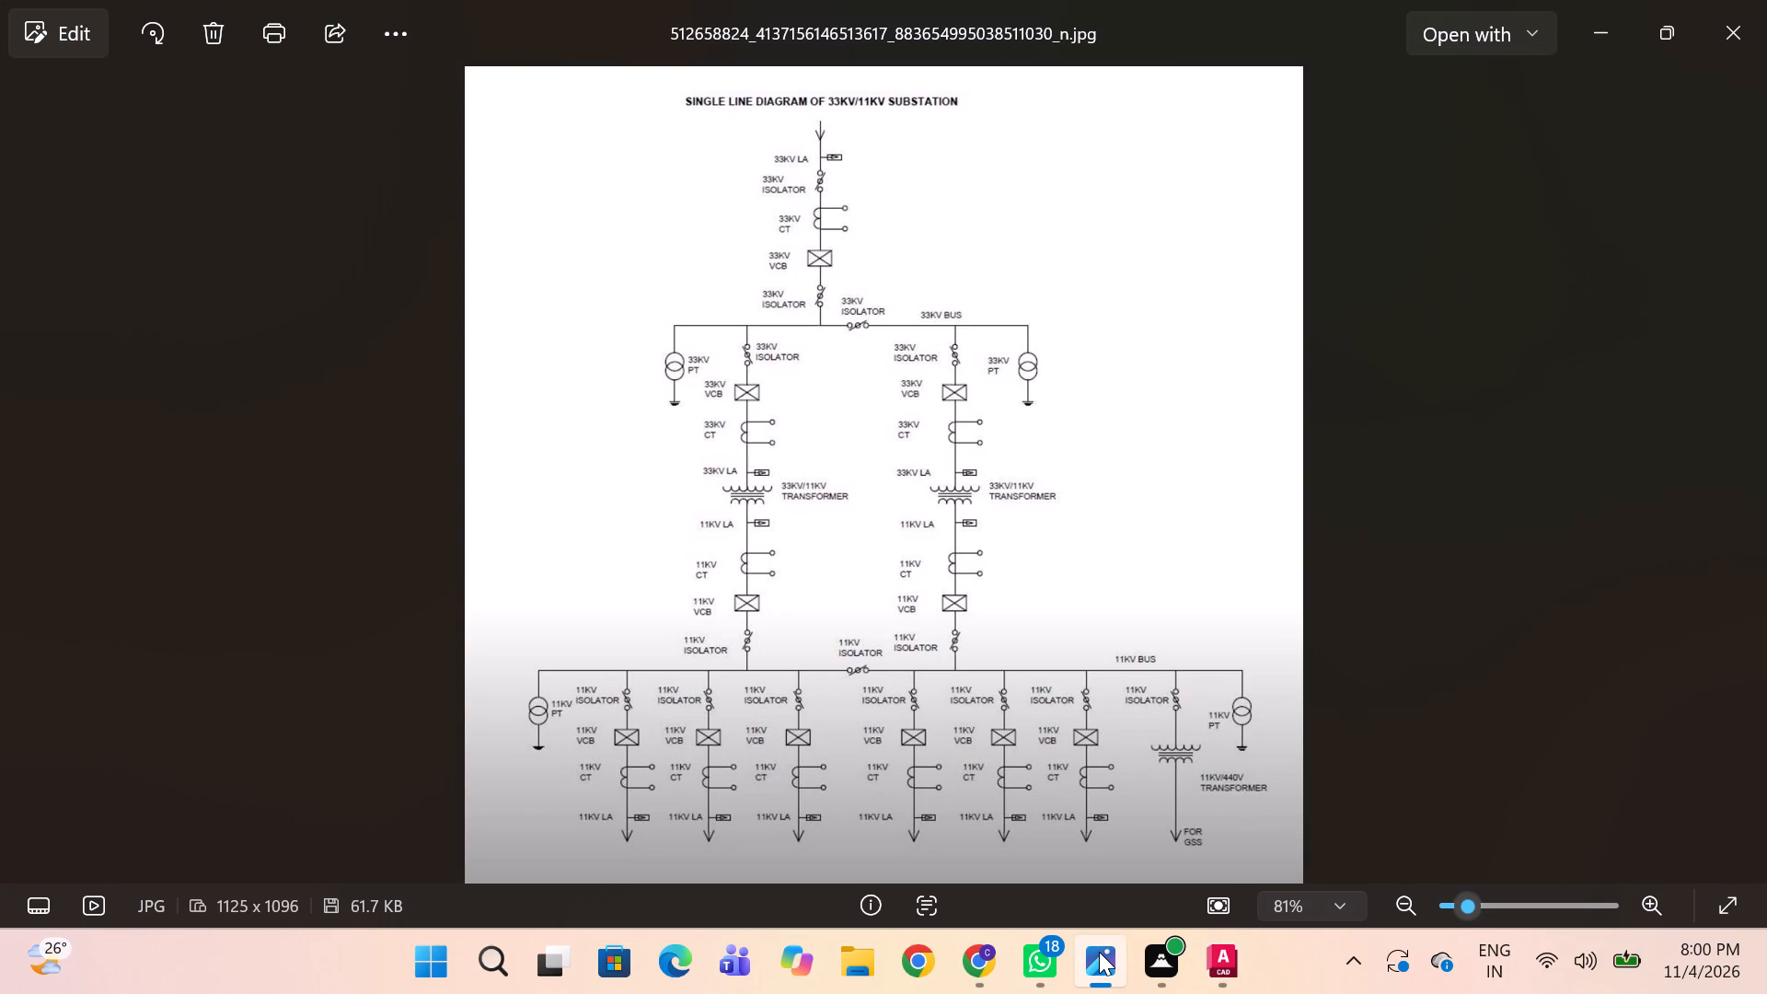
key("alt+Tab")
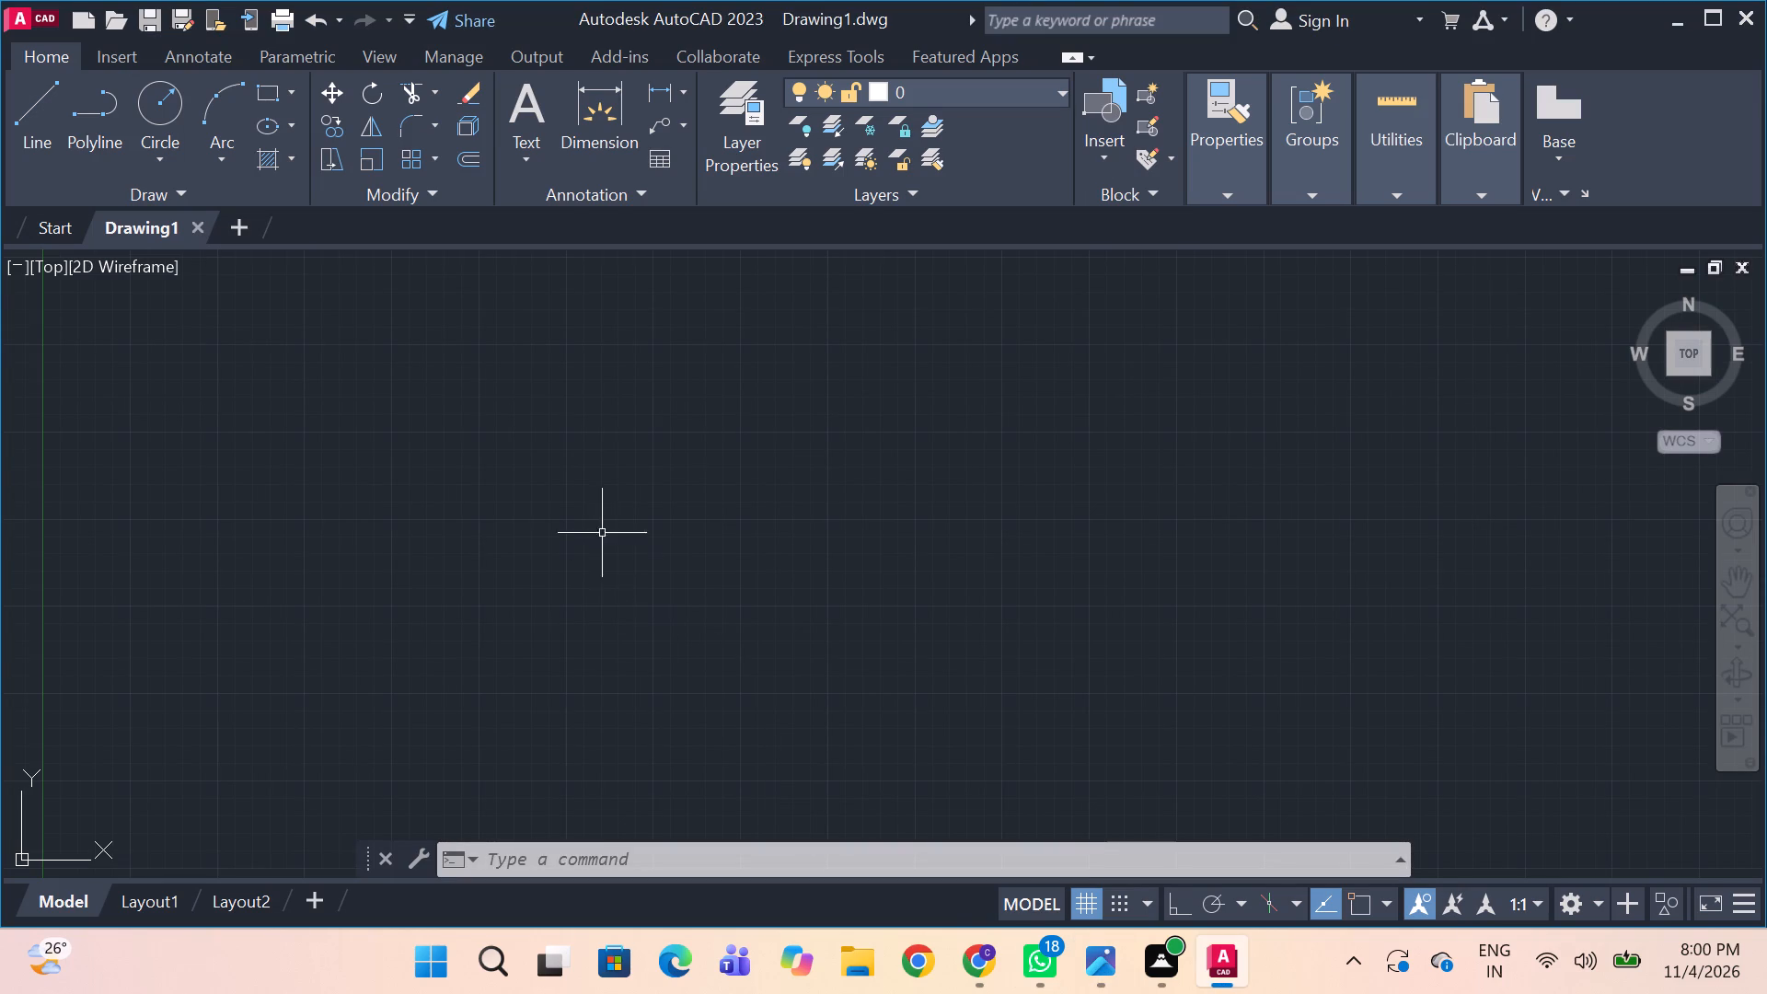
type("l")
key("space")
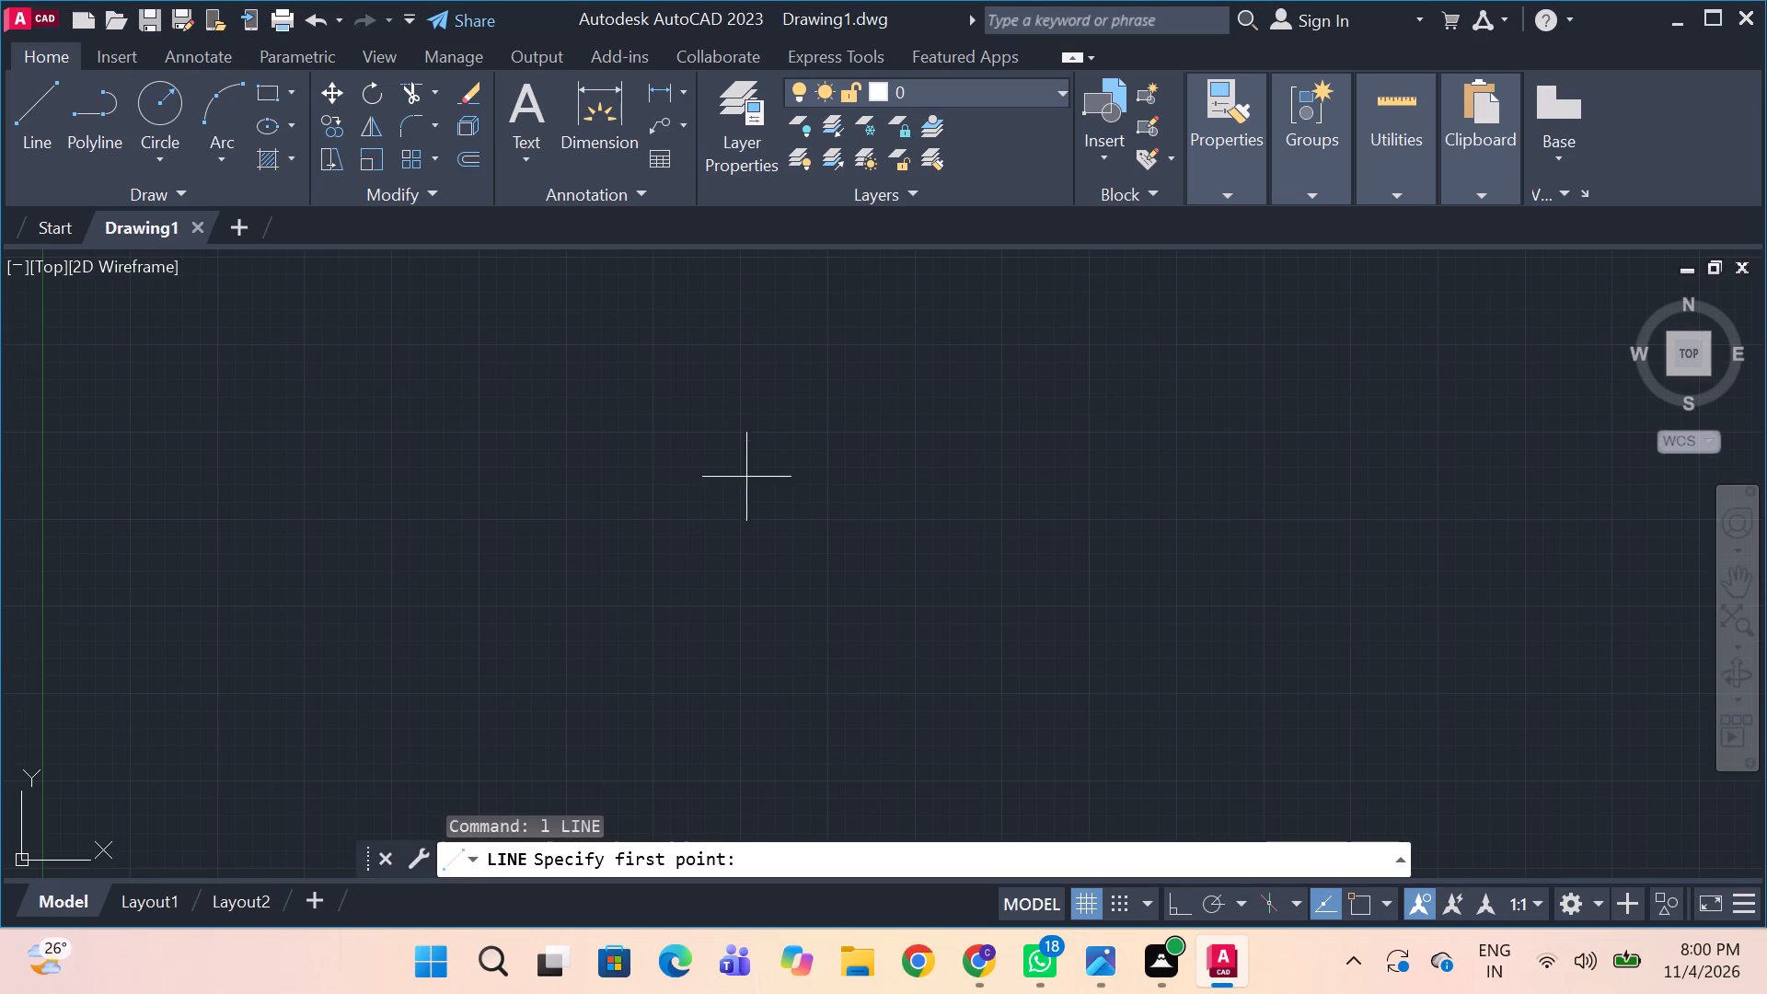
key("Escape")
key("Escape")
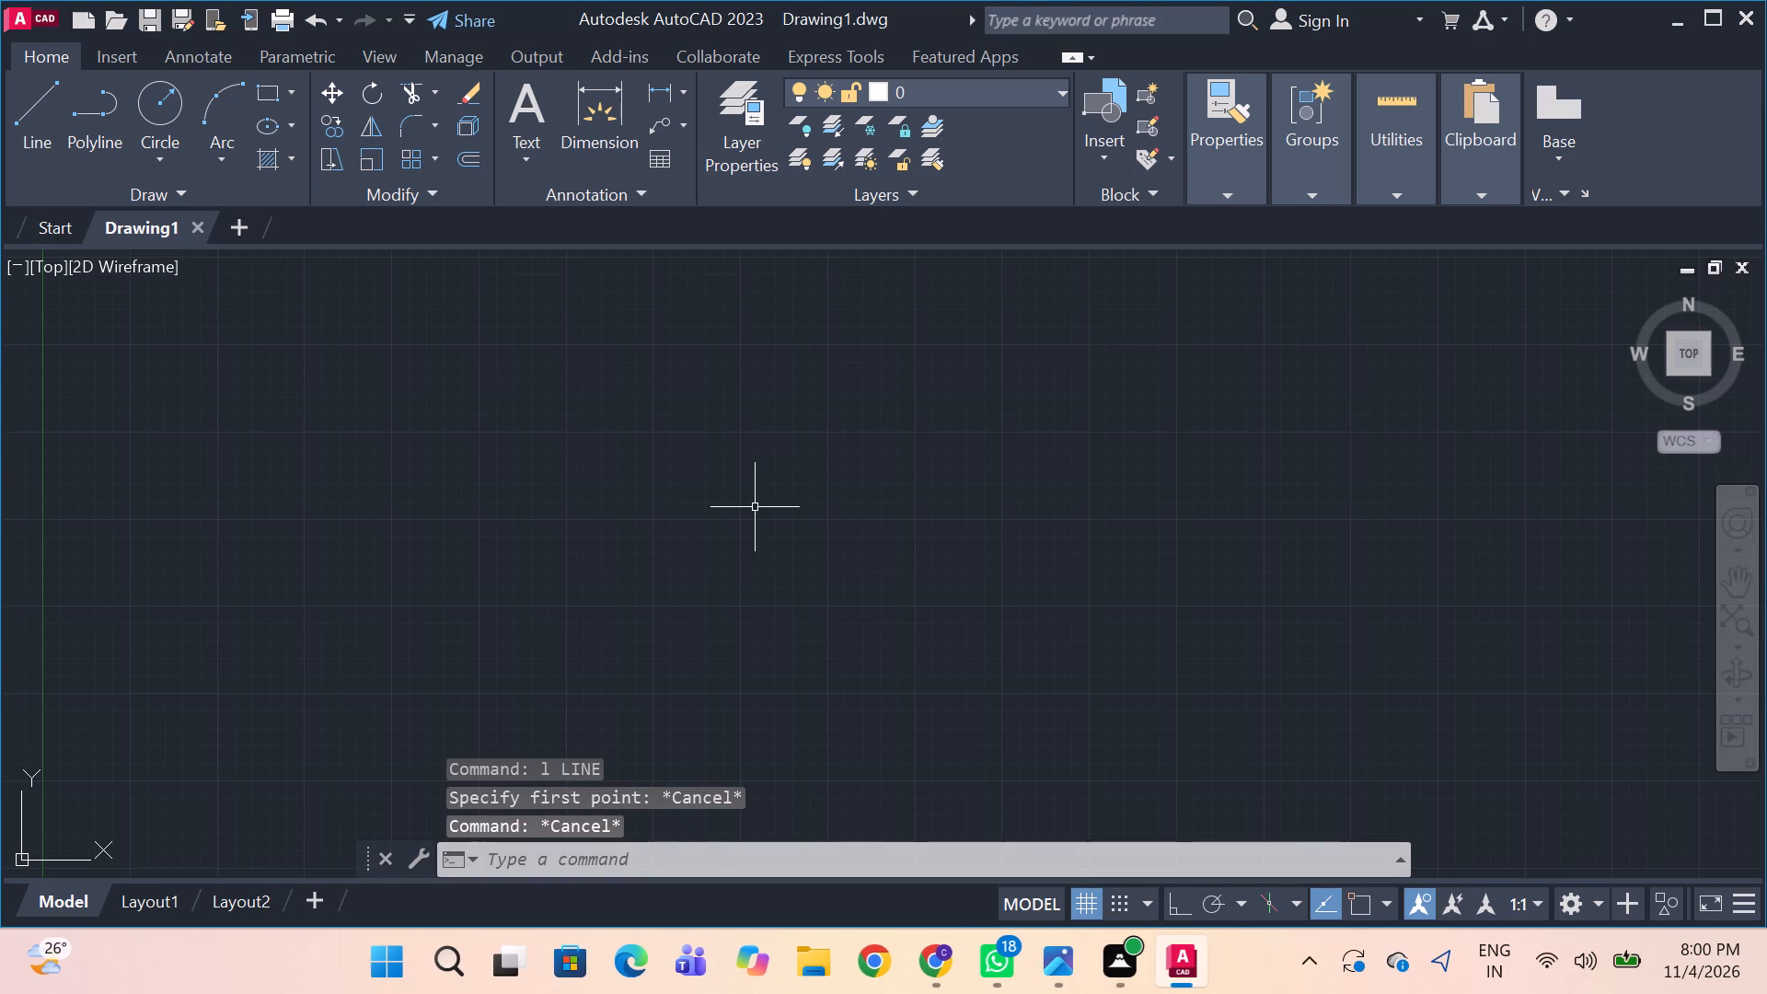
Set the drawing units' insertion scale to Millimeters.
key("u")
type("n")
key("space")
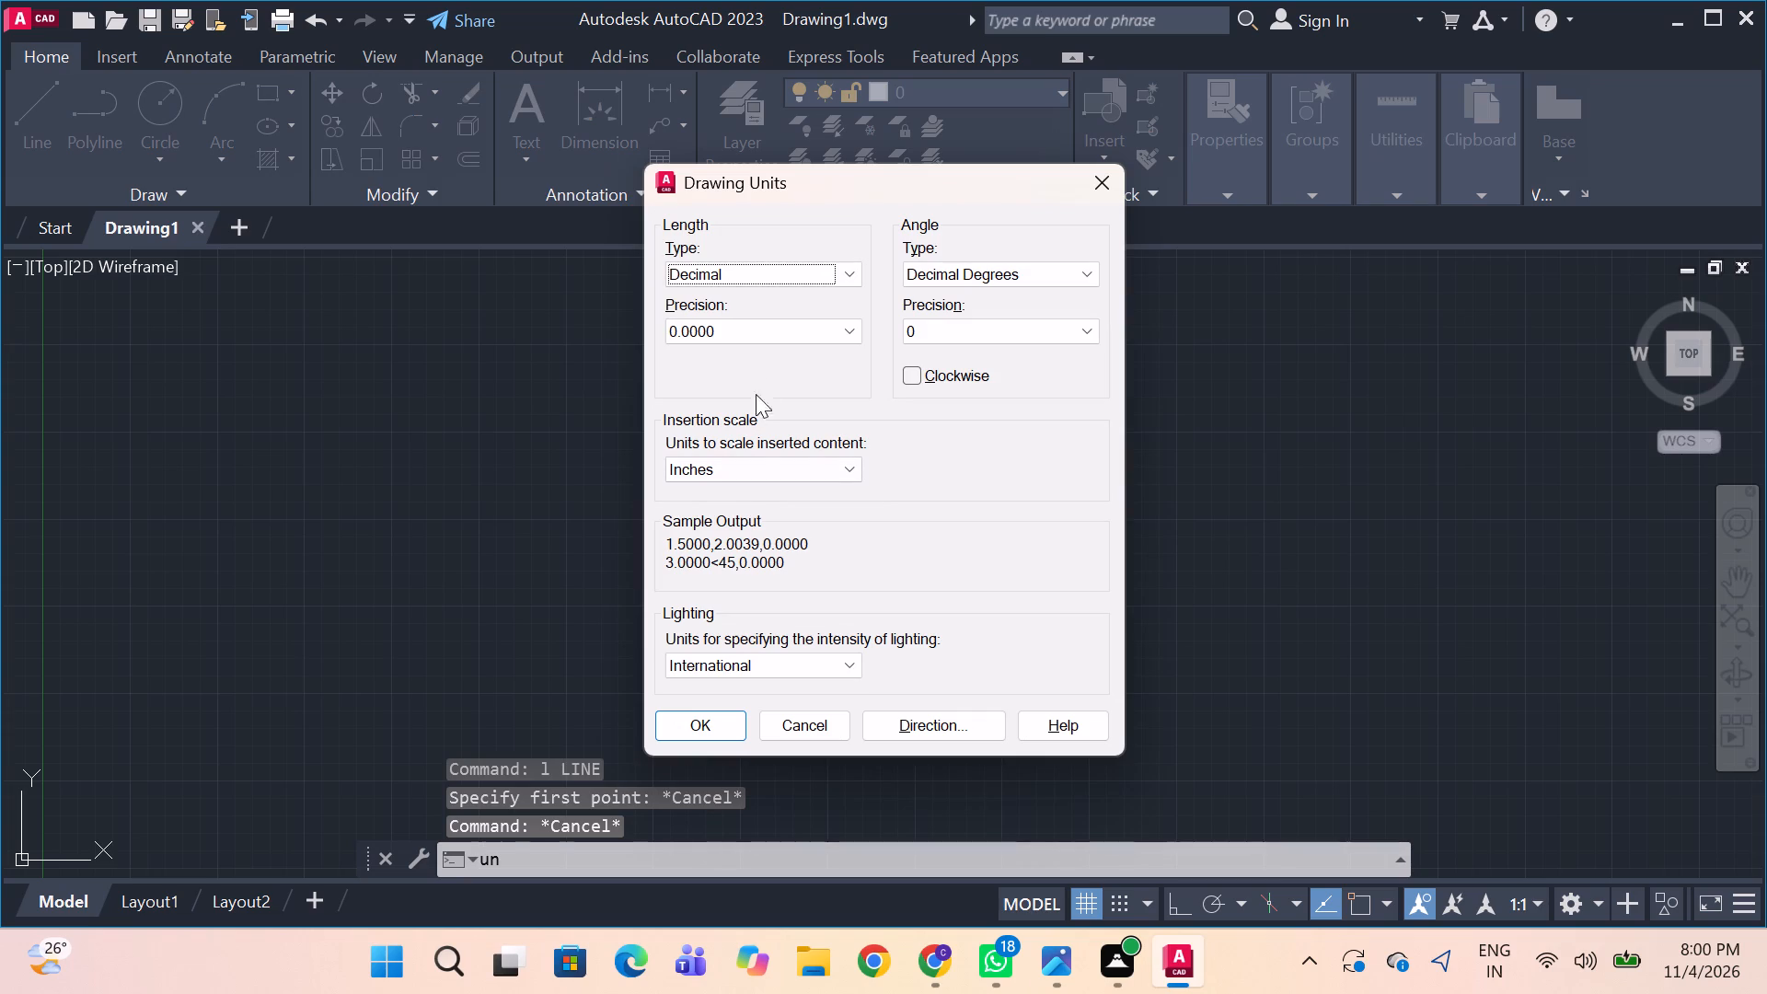
left_click(823, 464)
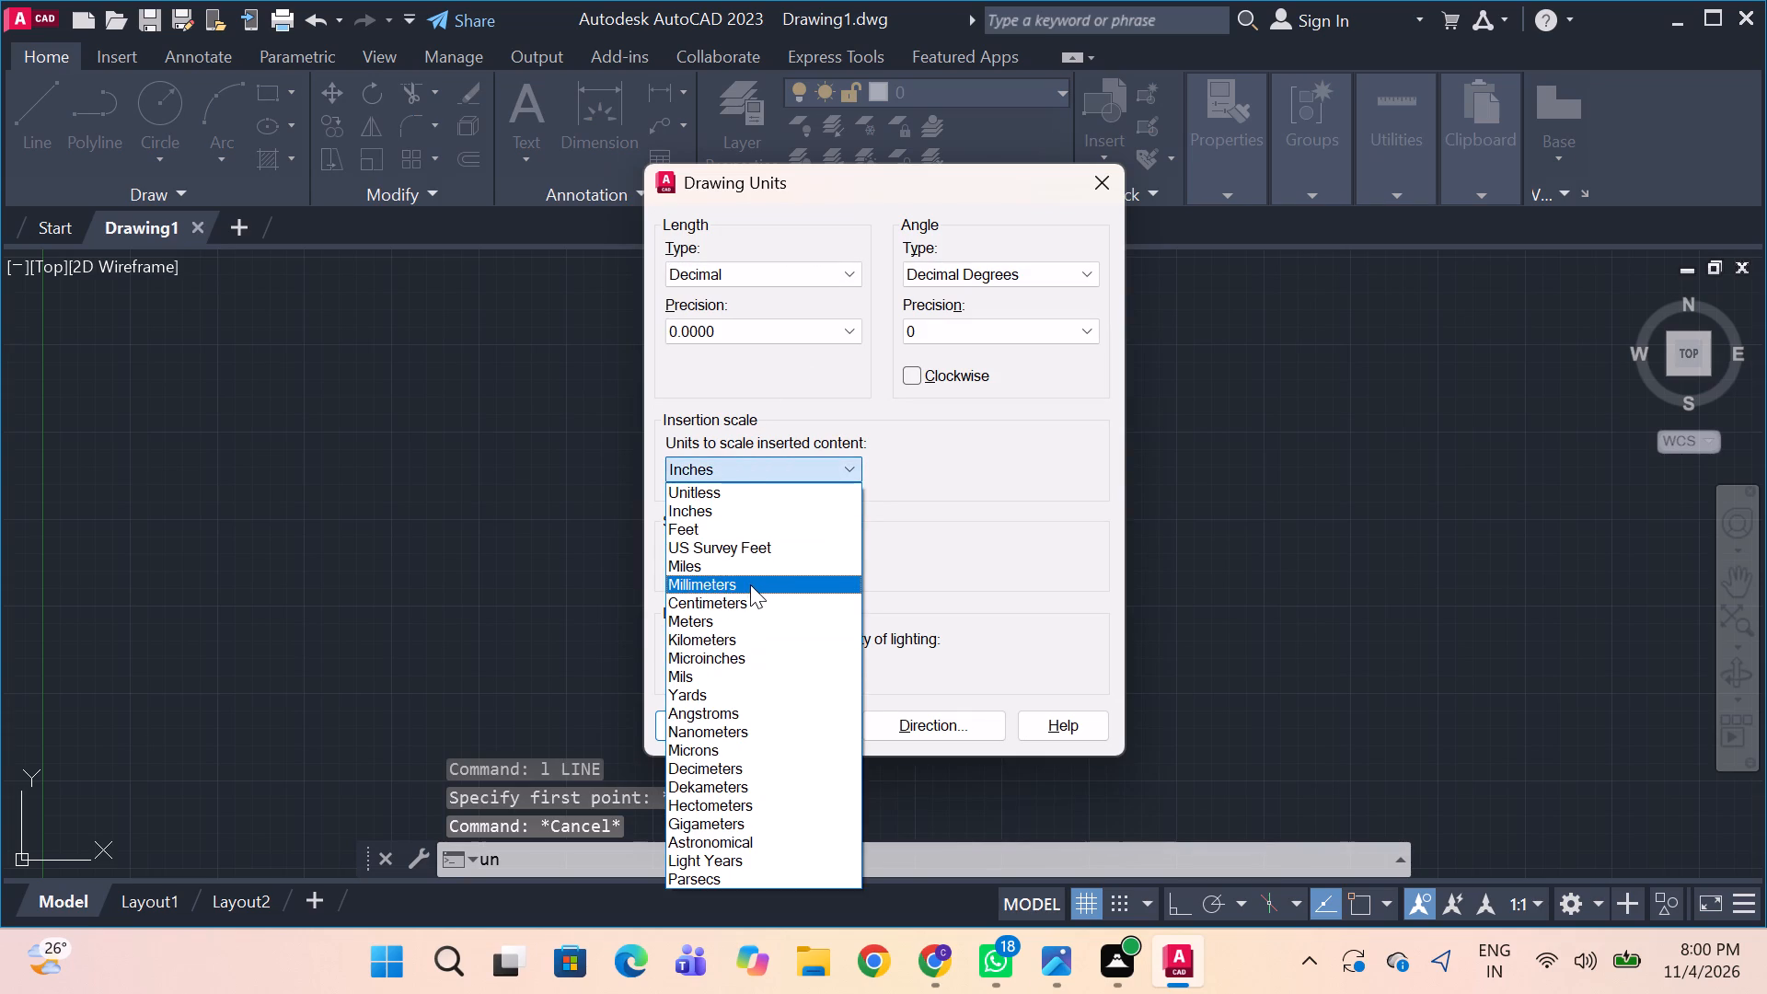
left_click(750, 584)
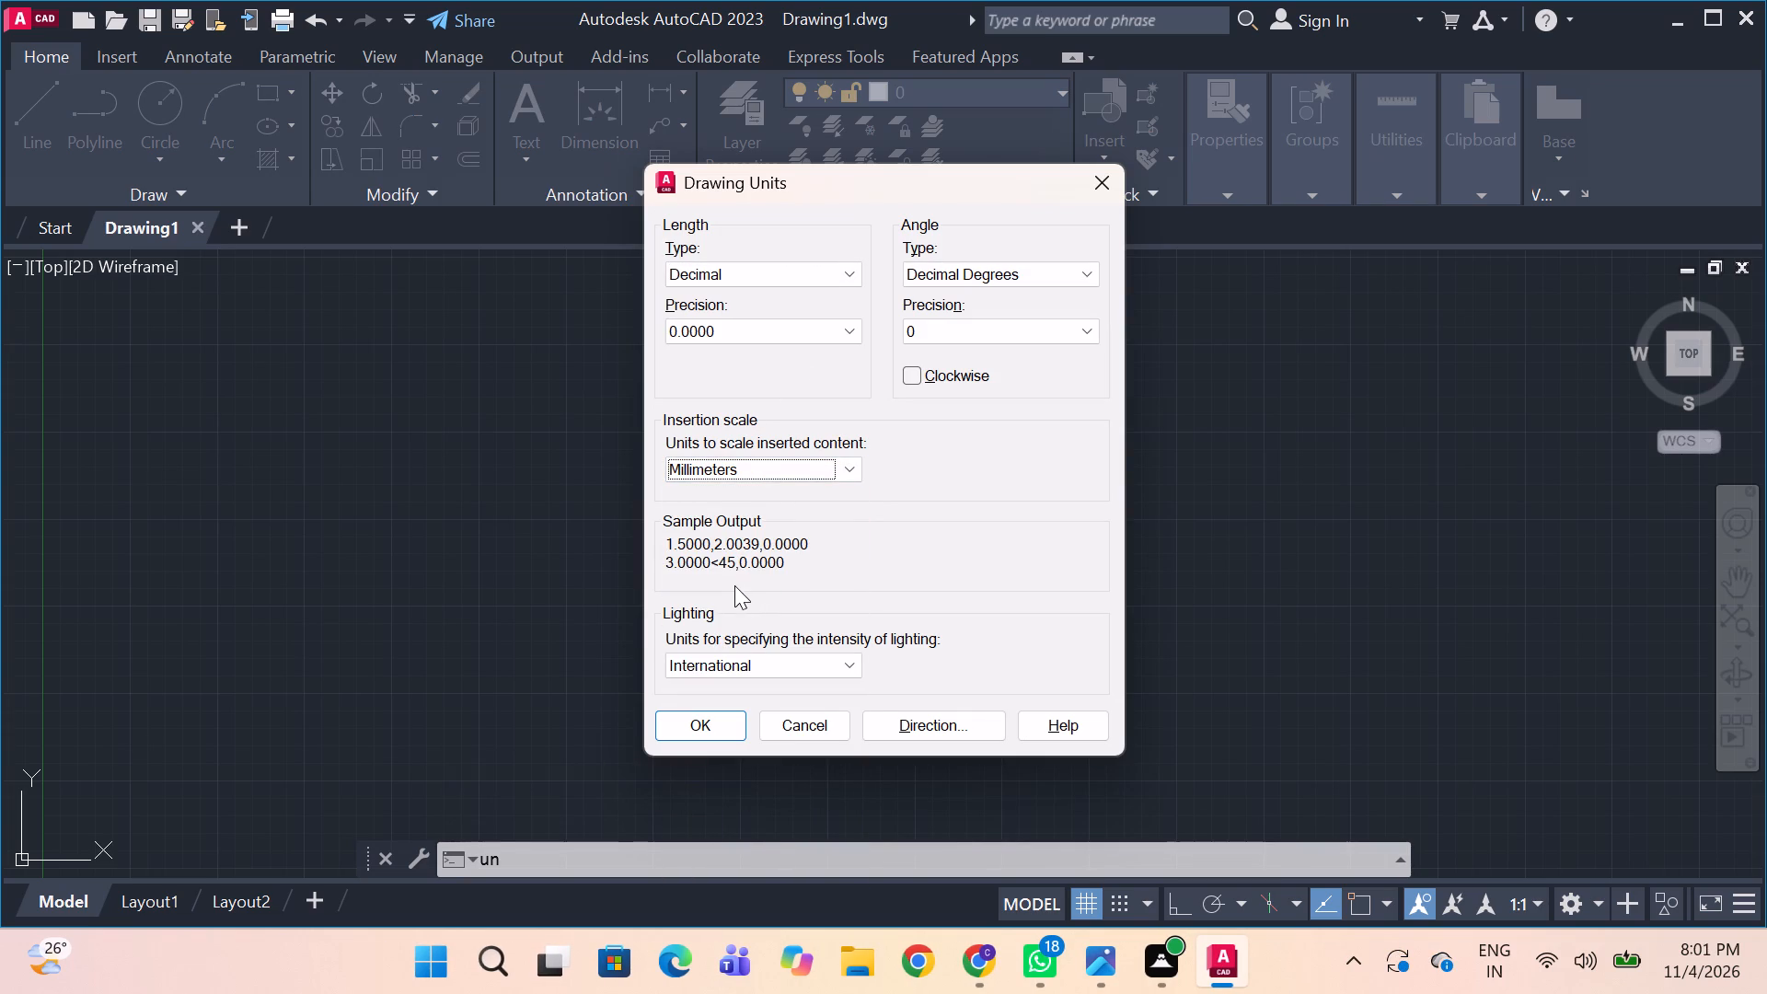
left_click(724, 711)
Draw a straight vertical line downward with Ortho on, as the incoming feeder at the top of the single line diagram.
scroll(730, 703, "up", 1)
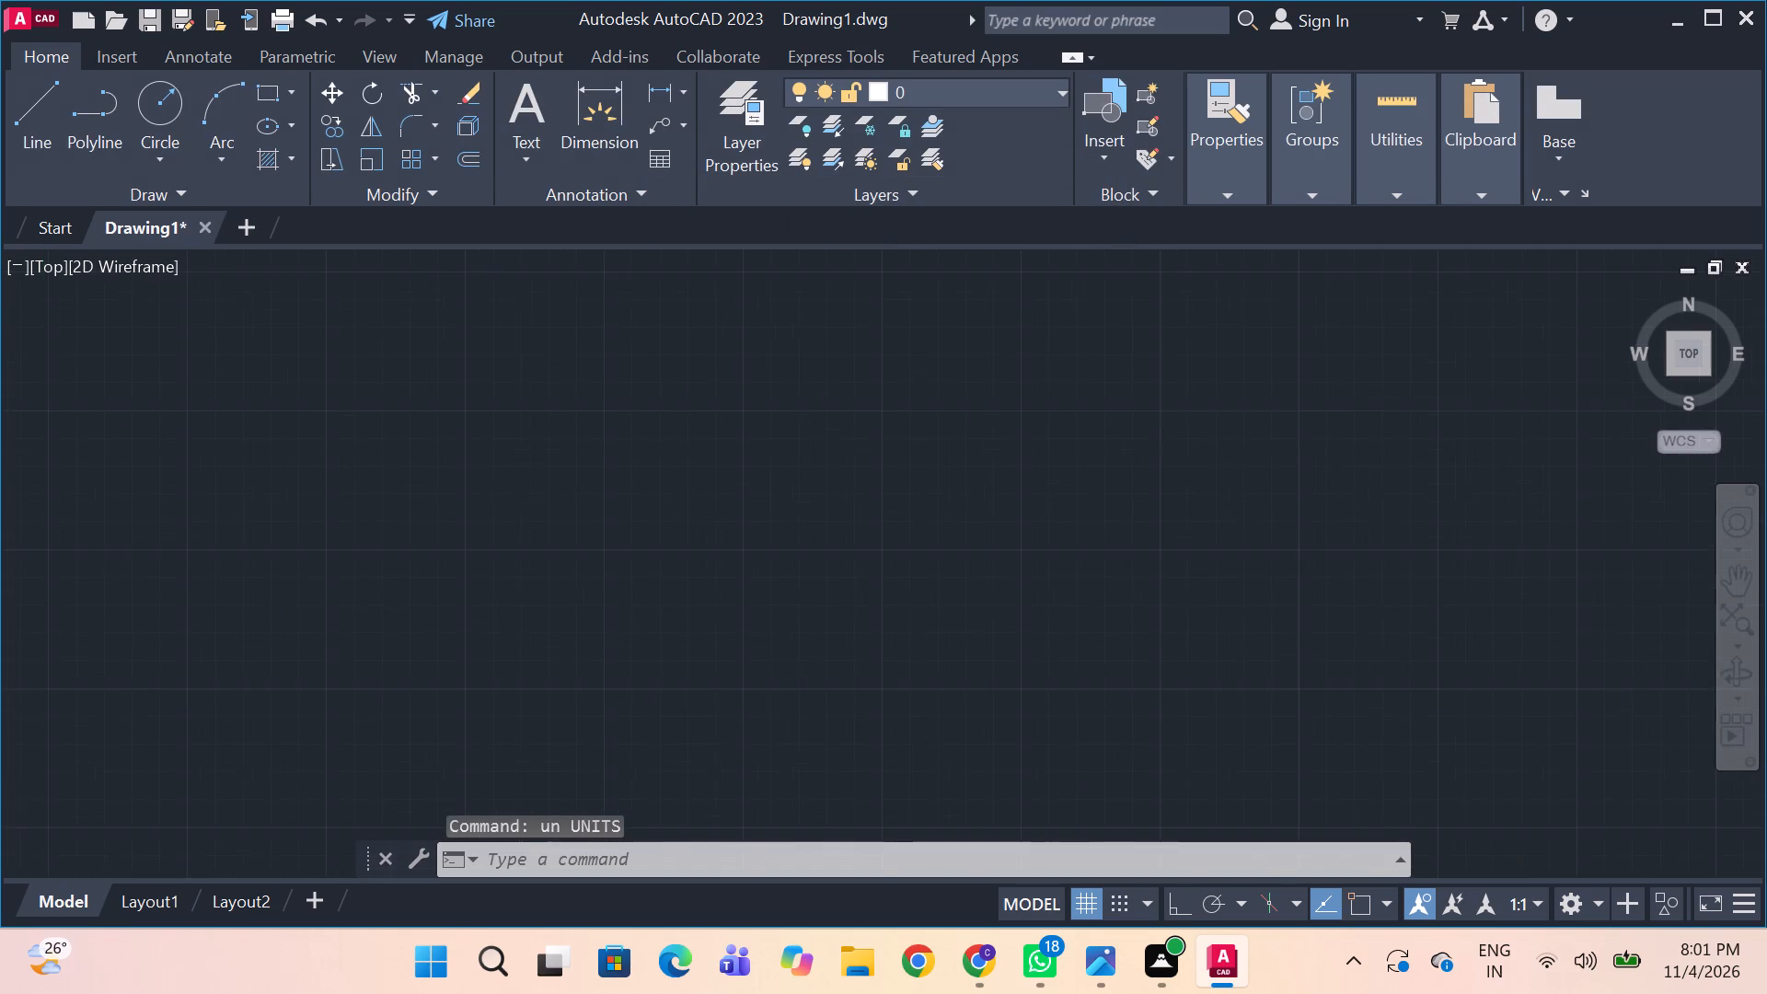
scroll(730, 700, "up", 2)
key("l")
key("space")
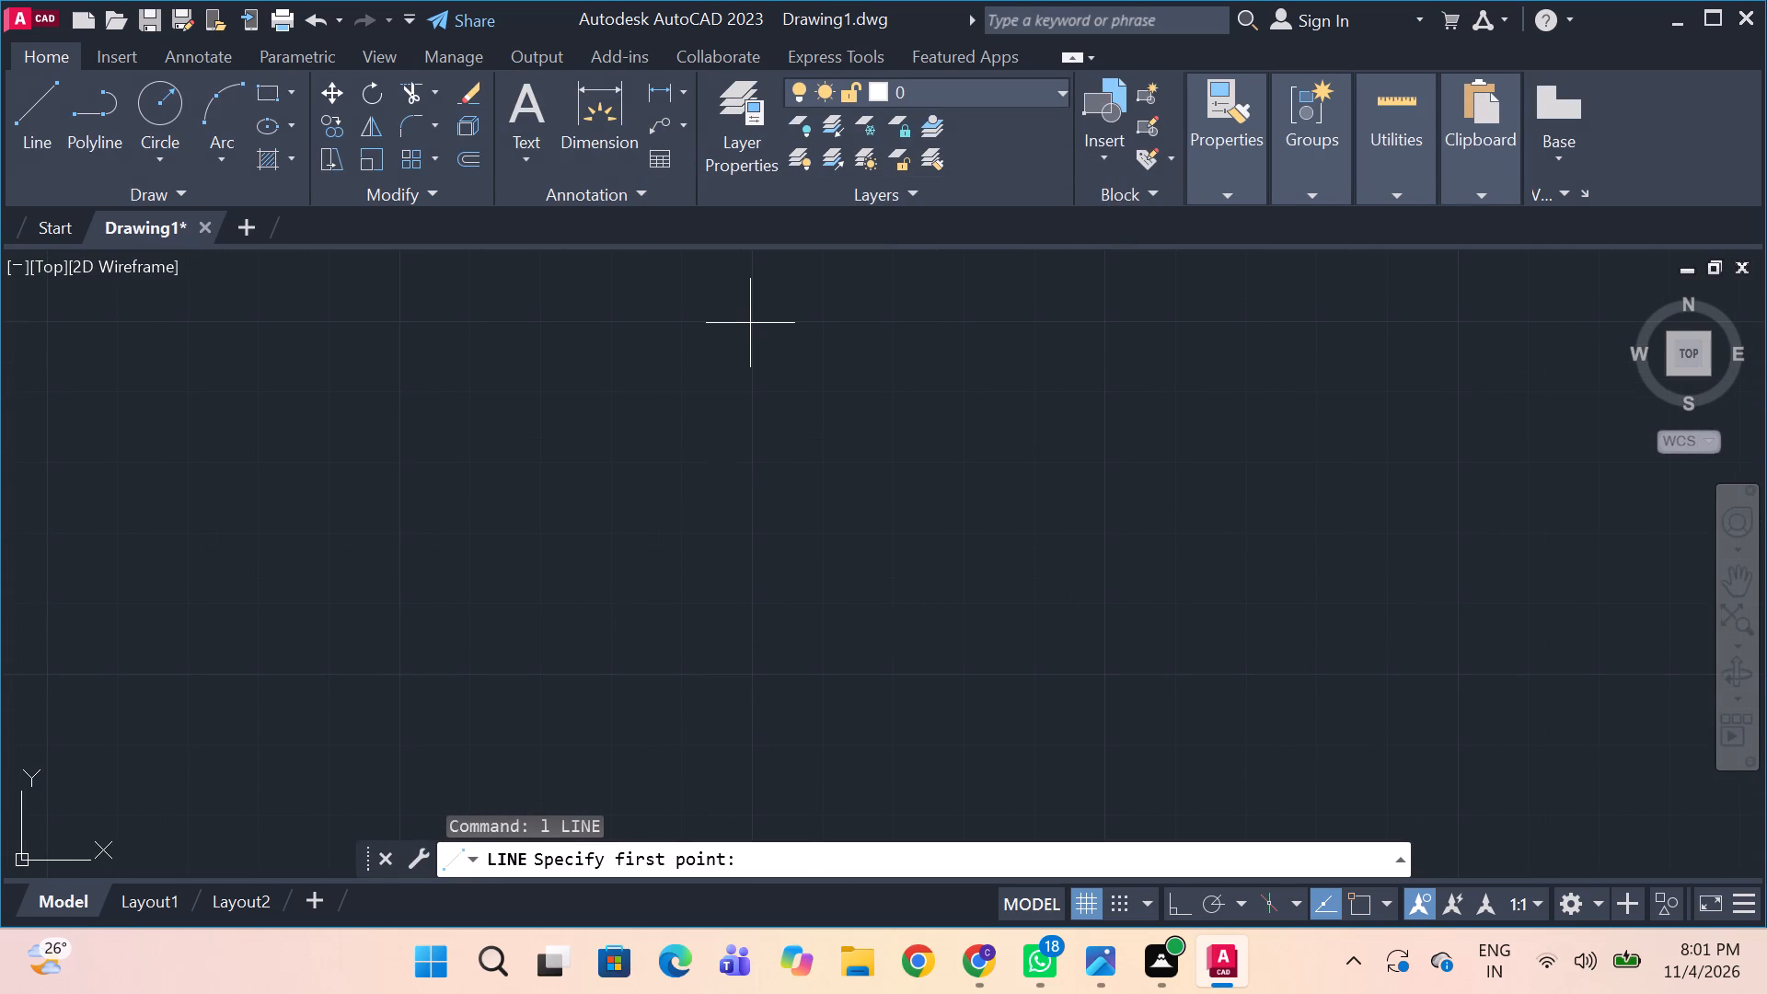
left_click_drag(750, 323, 751, 461)
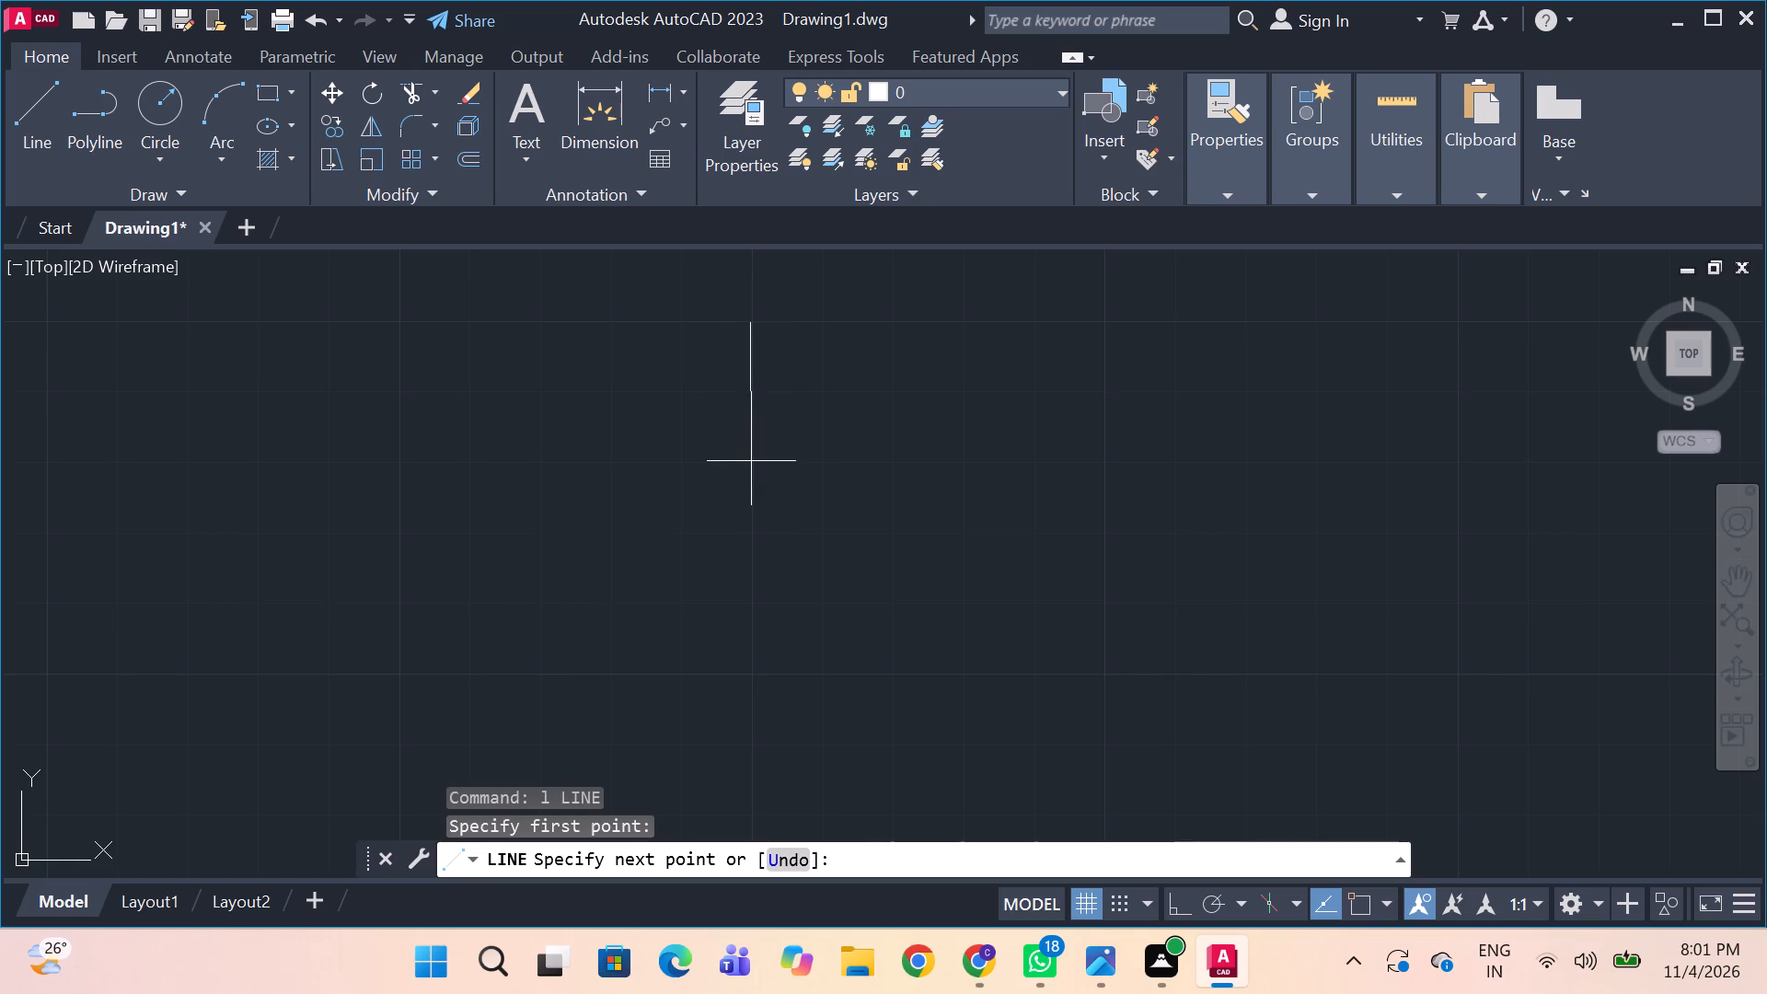
left_click_drag(751, 461, 754, 533)
left_click_drag(754, 533, 749, 549)
left_click_drag(749, 549, 750, 553)
key("F8")
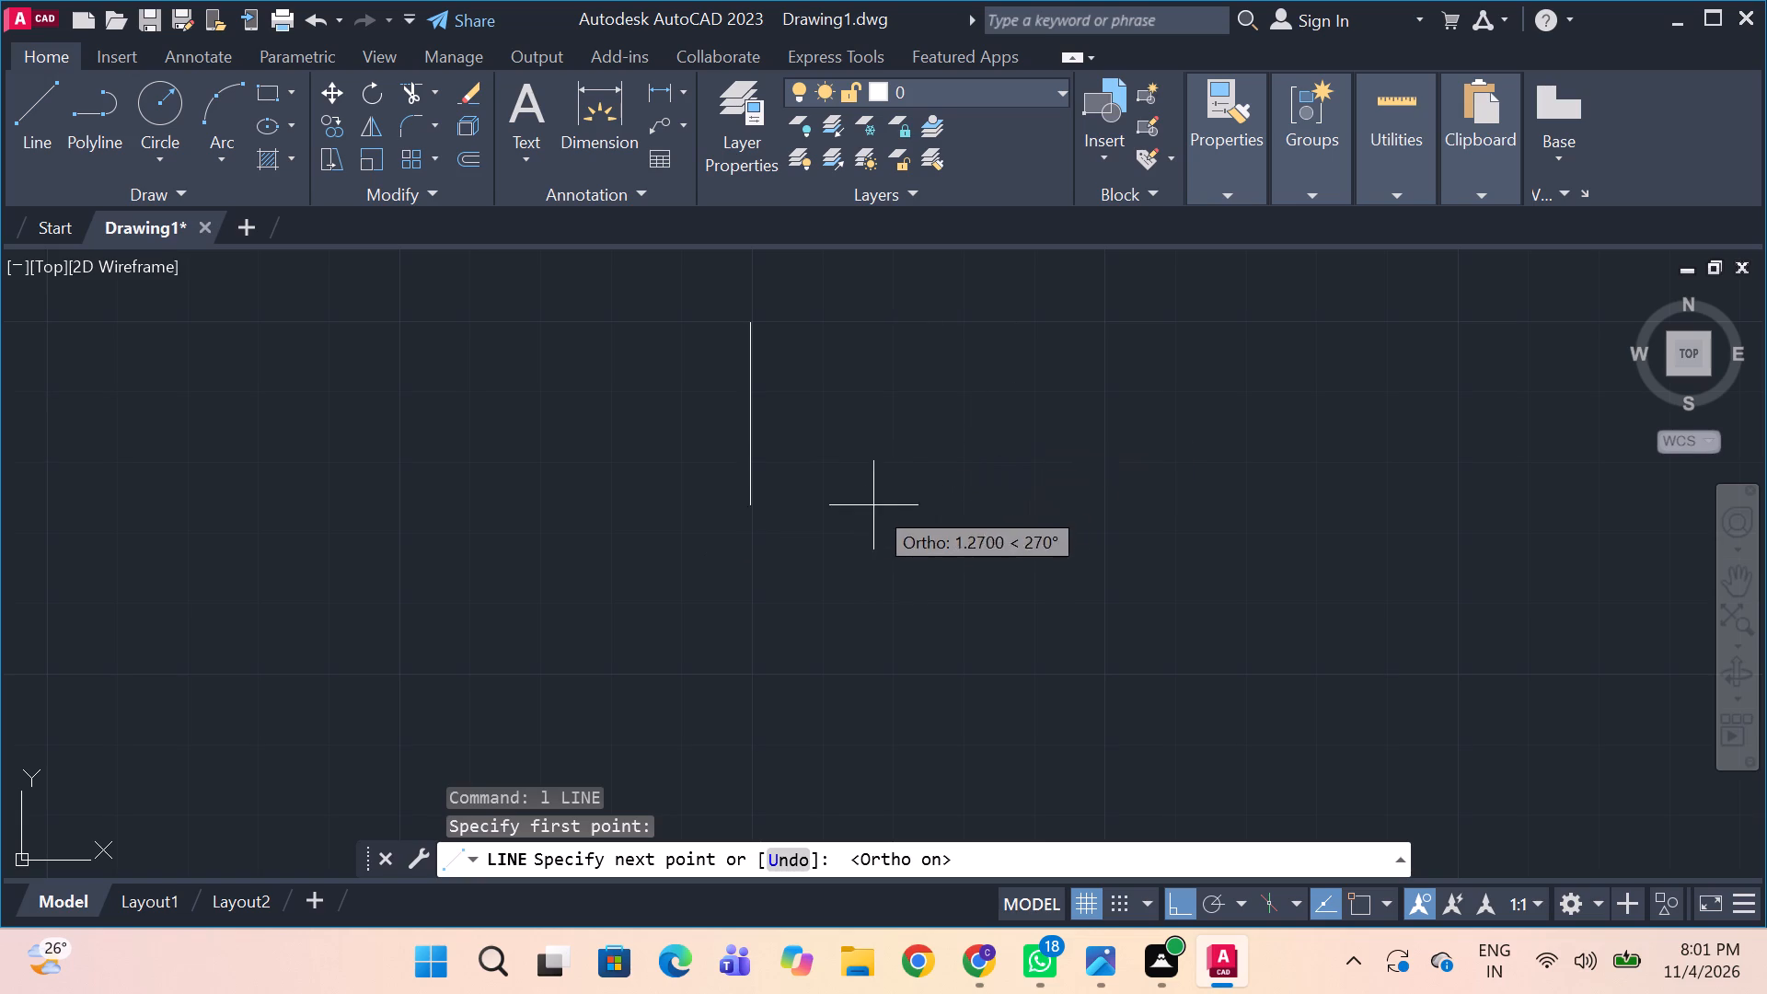
left_click(823, 542)
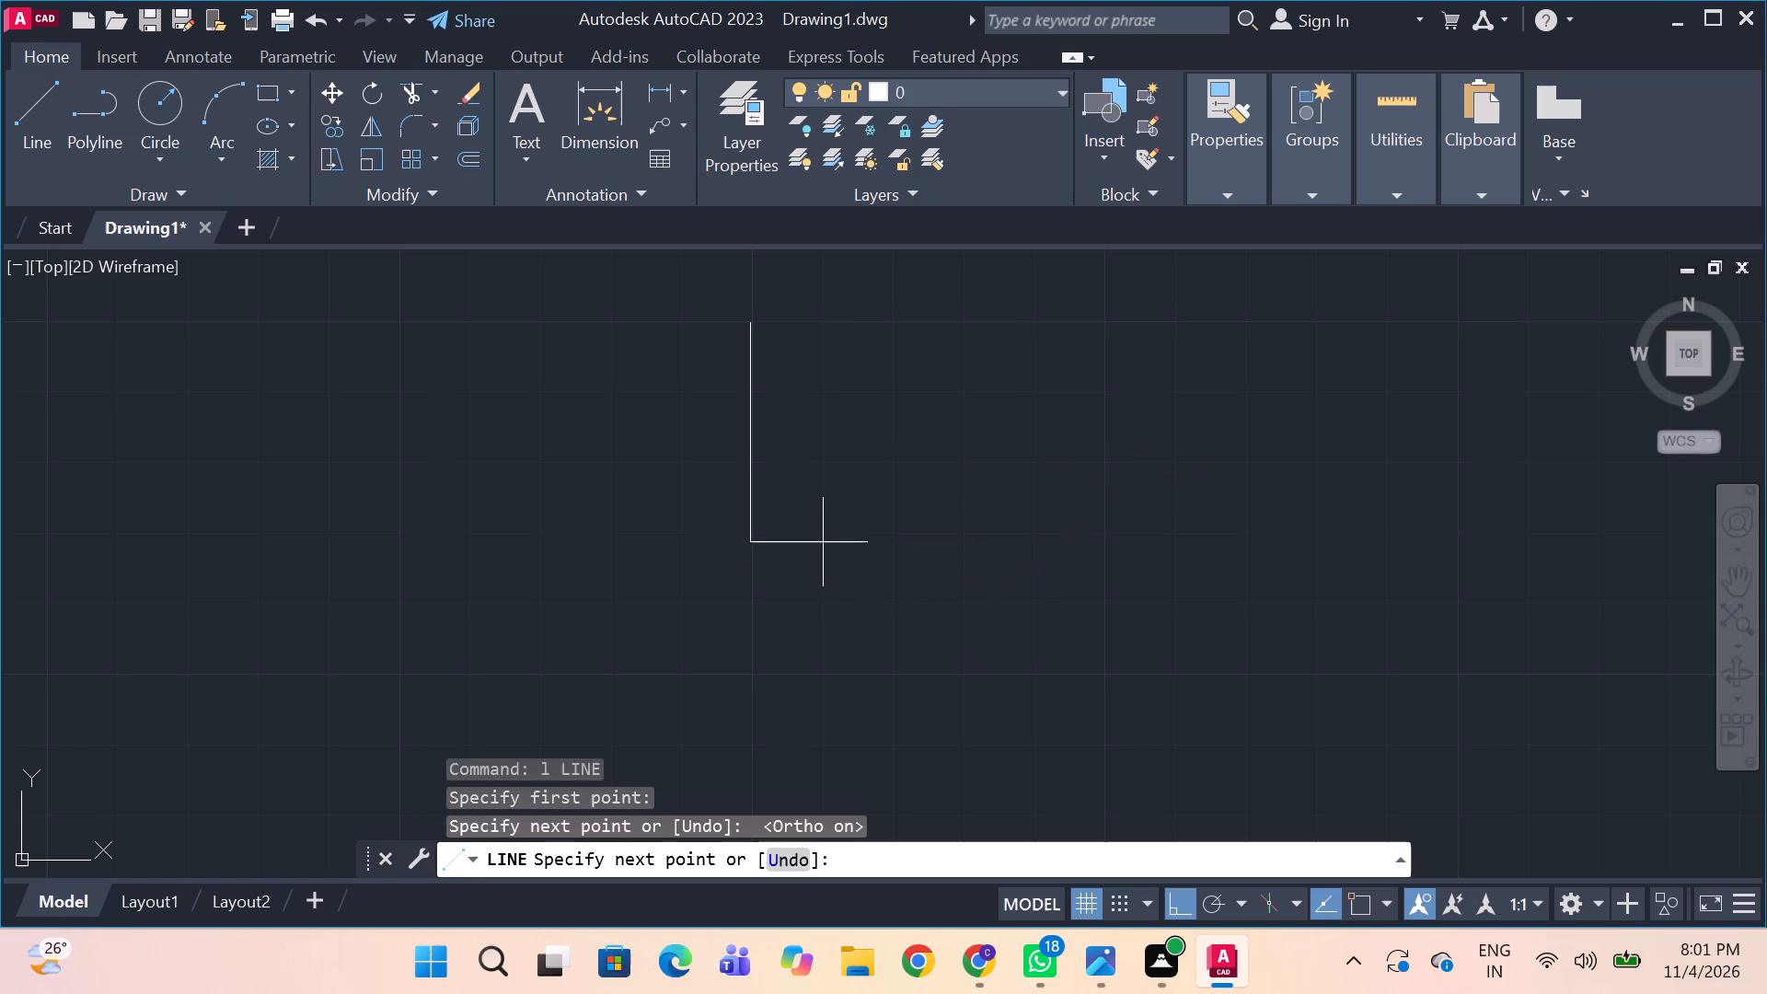
left_click(750, 538)
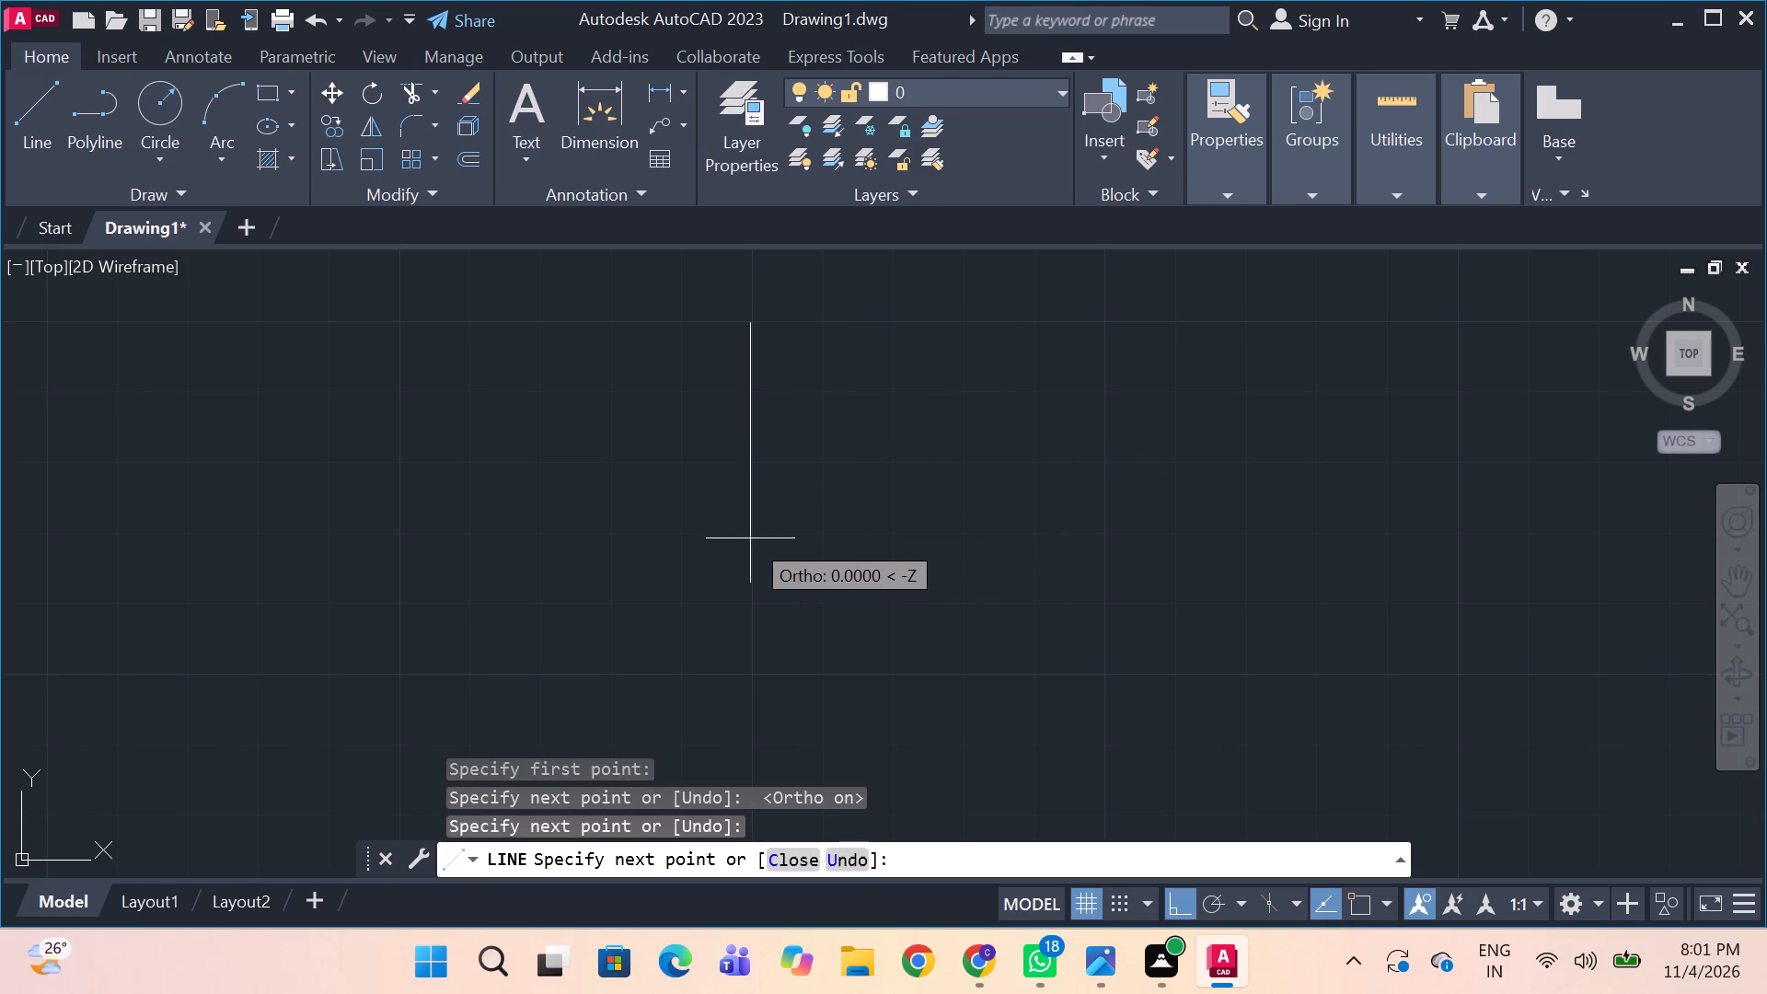
key("space")
Check the reference single line diagram again for what follows the incoming line, and return to the AutoCAD drawing.
key("alt+Tab")
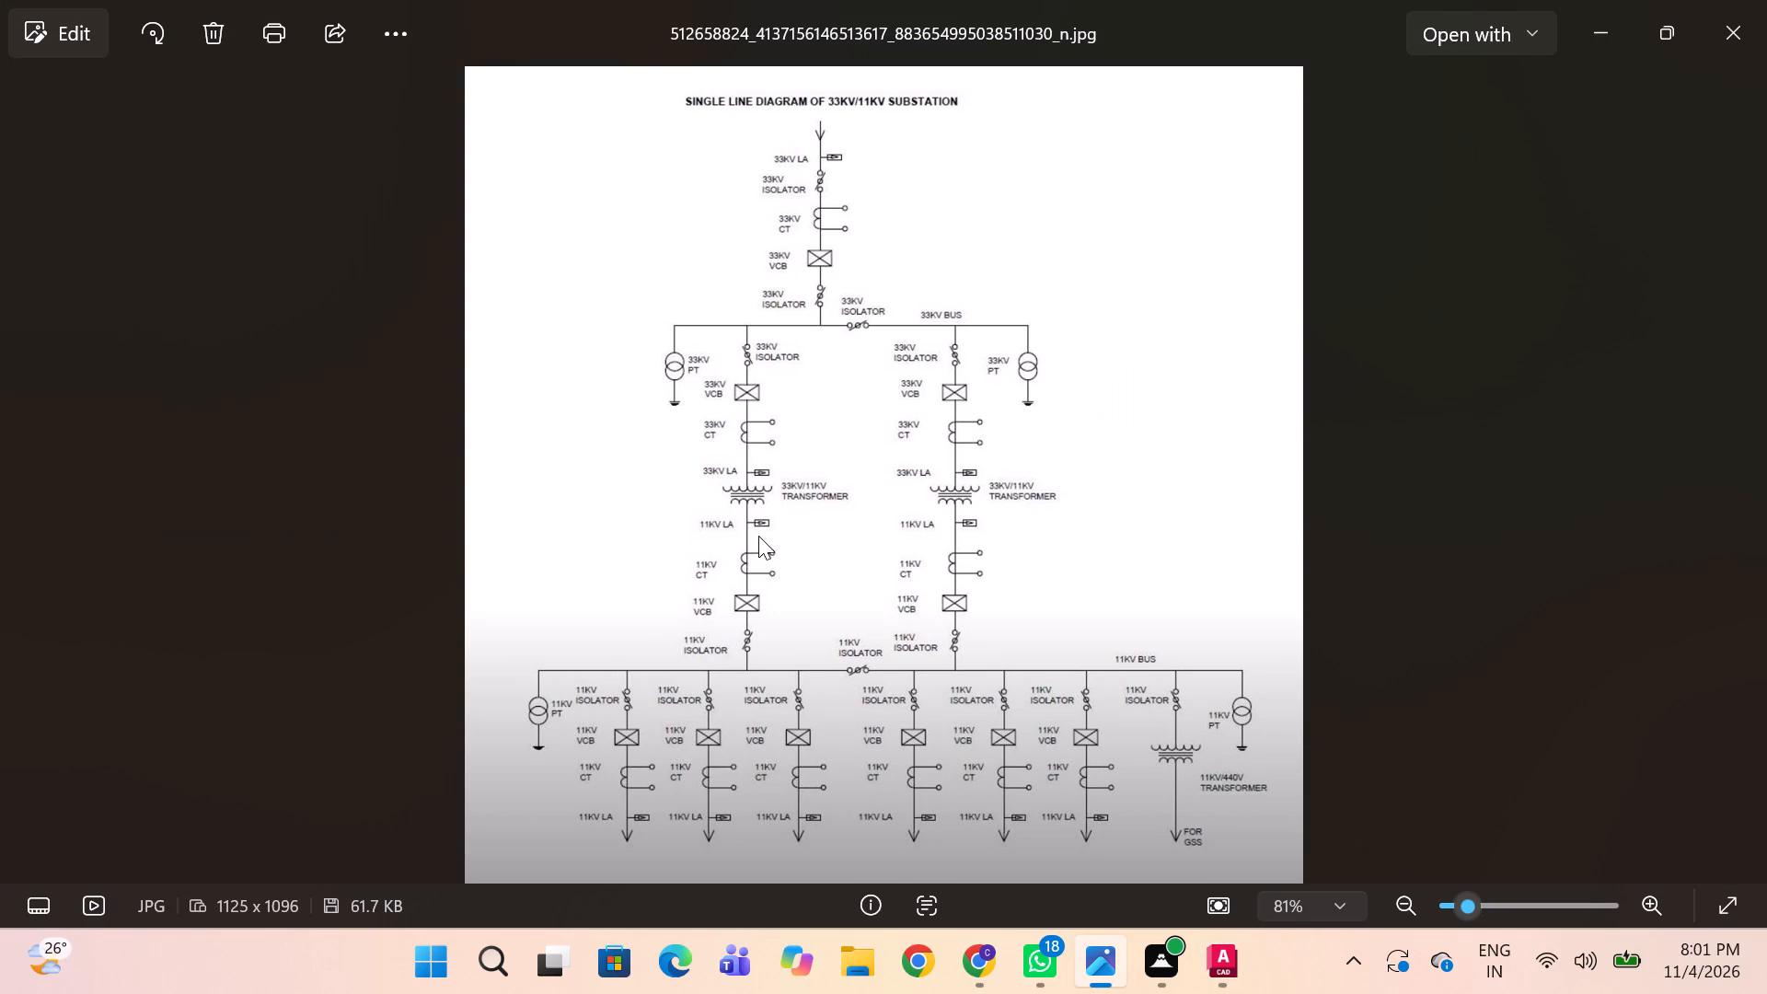
key("alt+Tab")
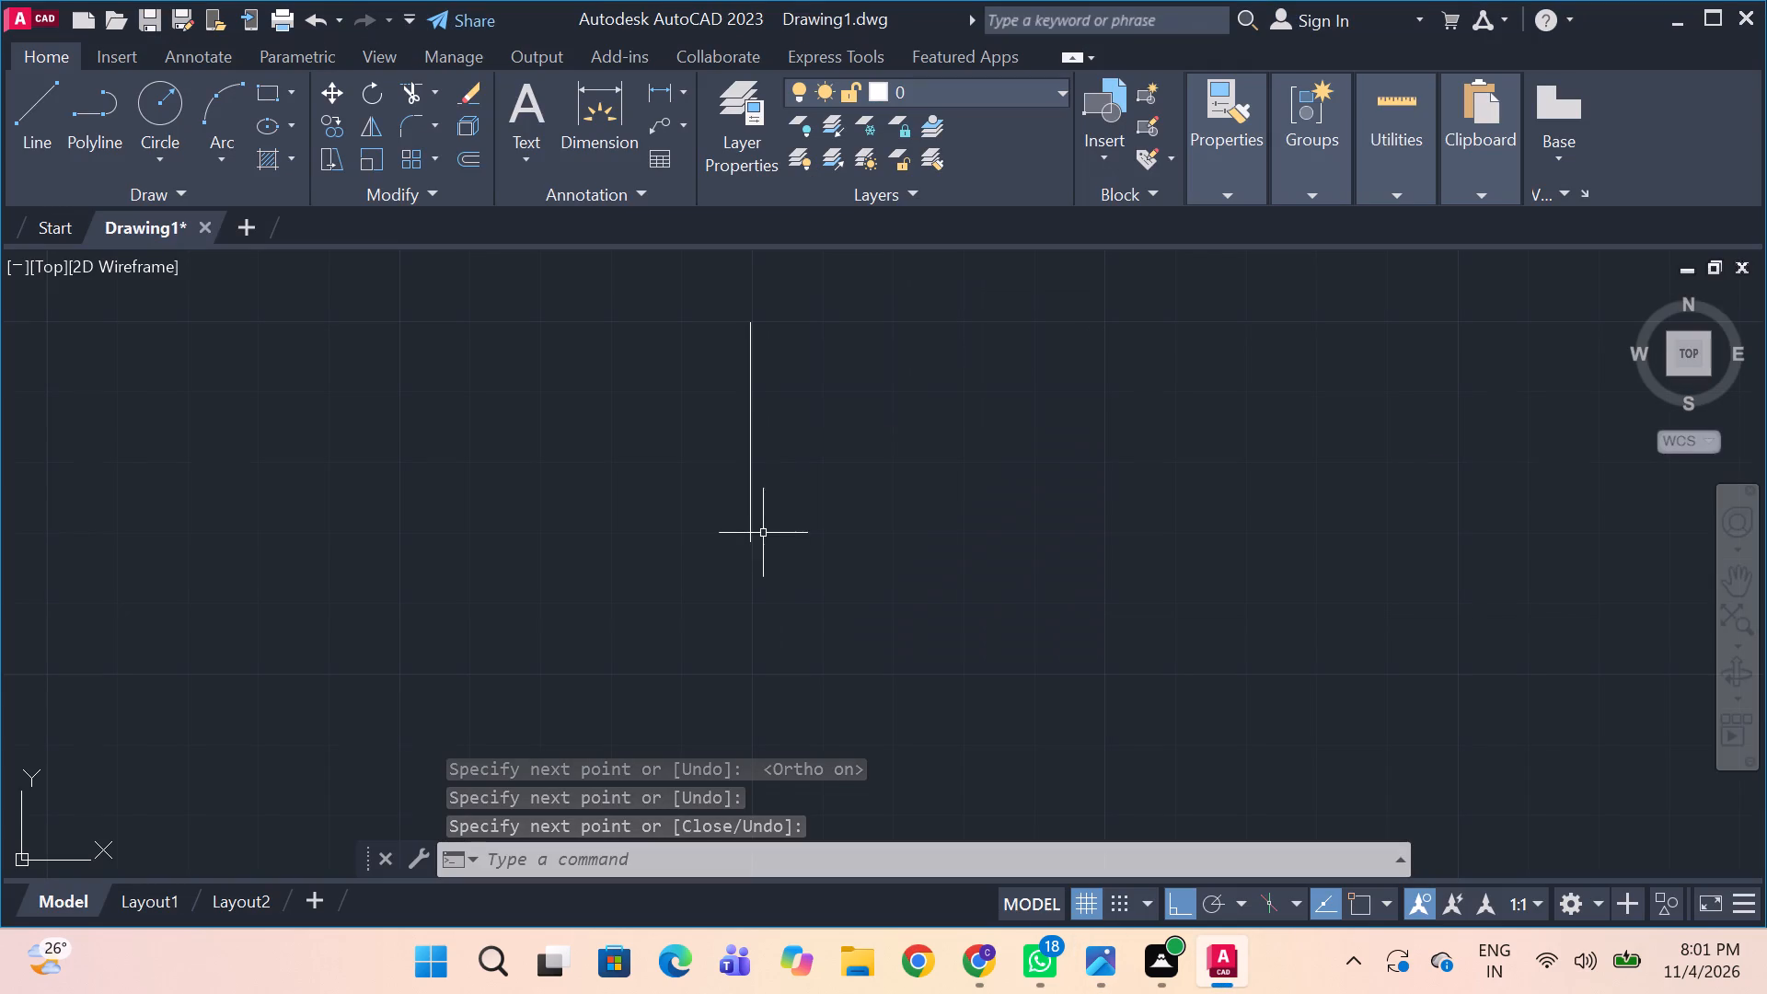
middle_click_drag(831, 596, 836, 435)
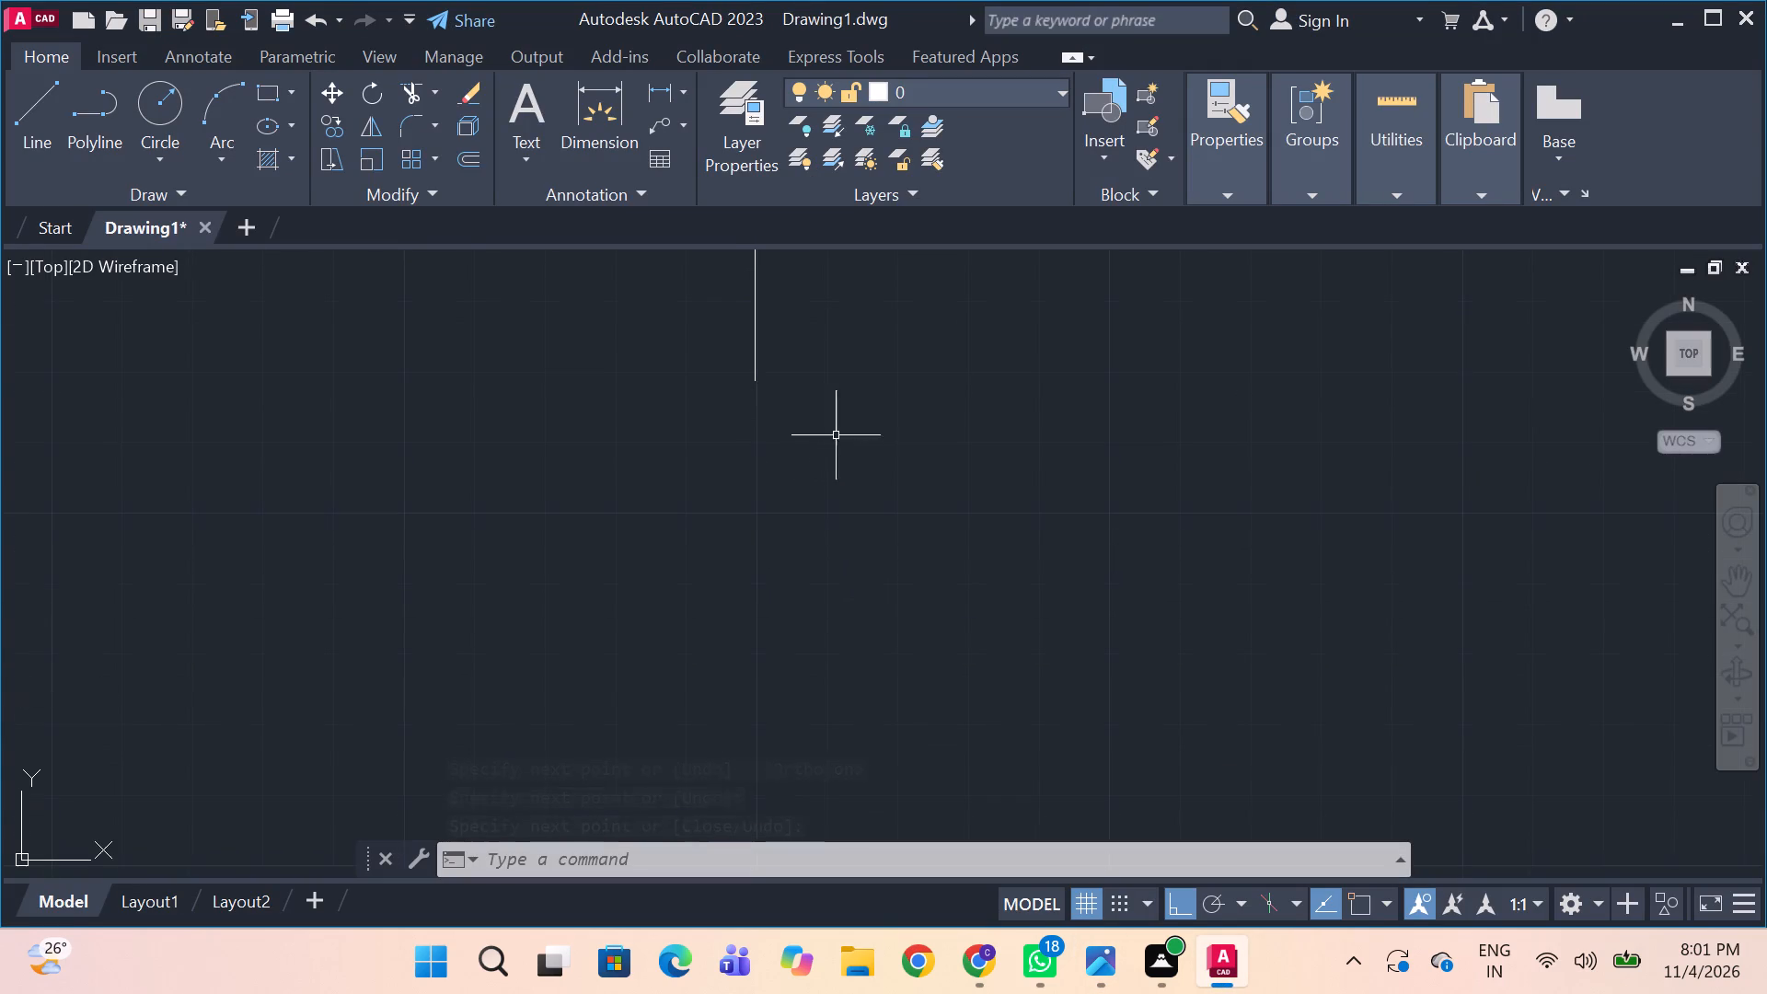
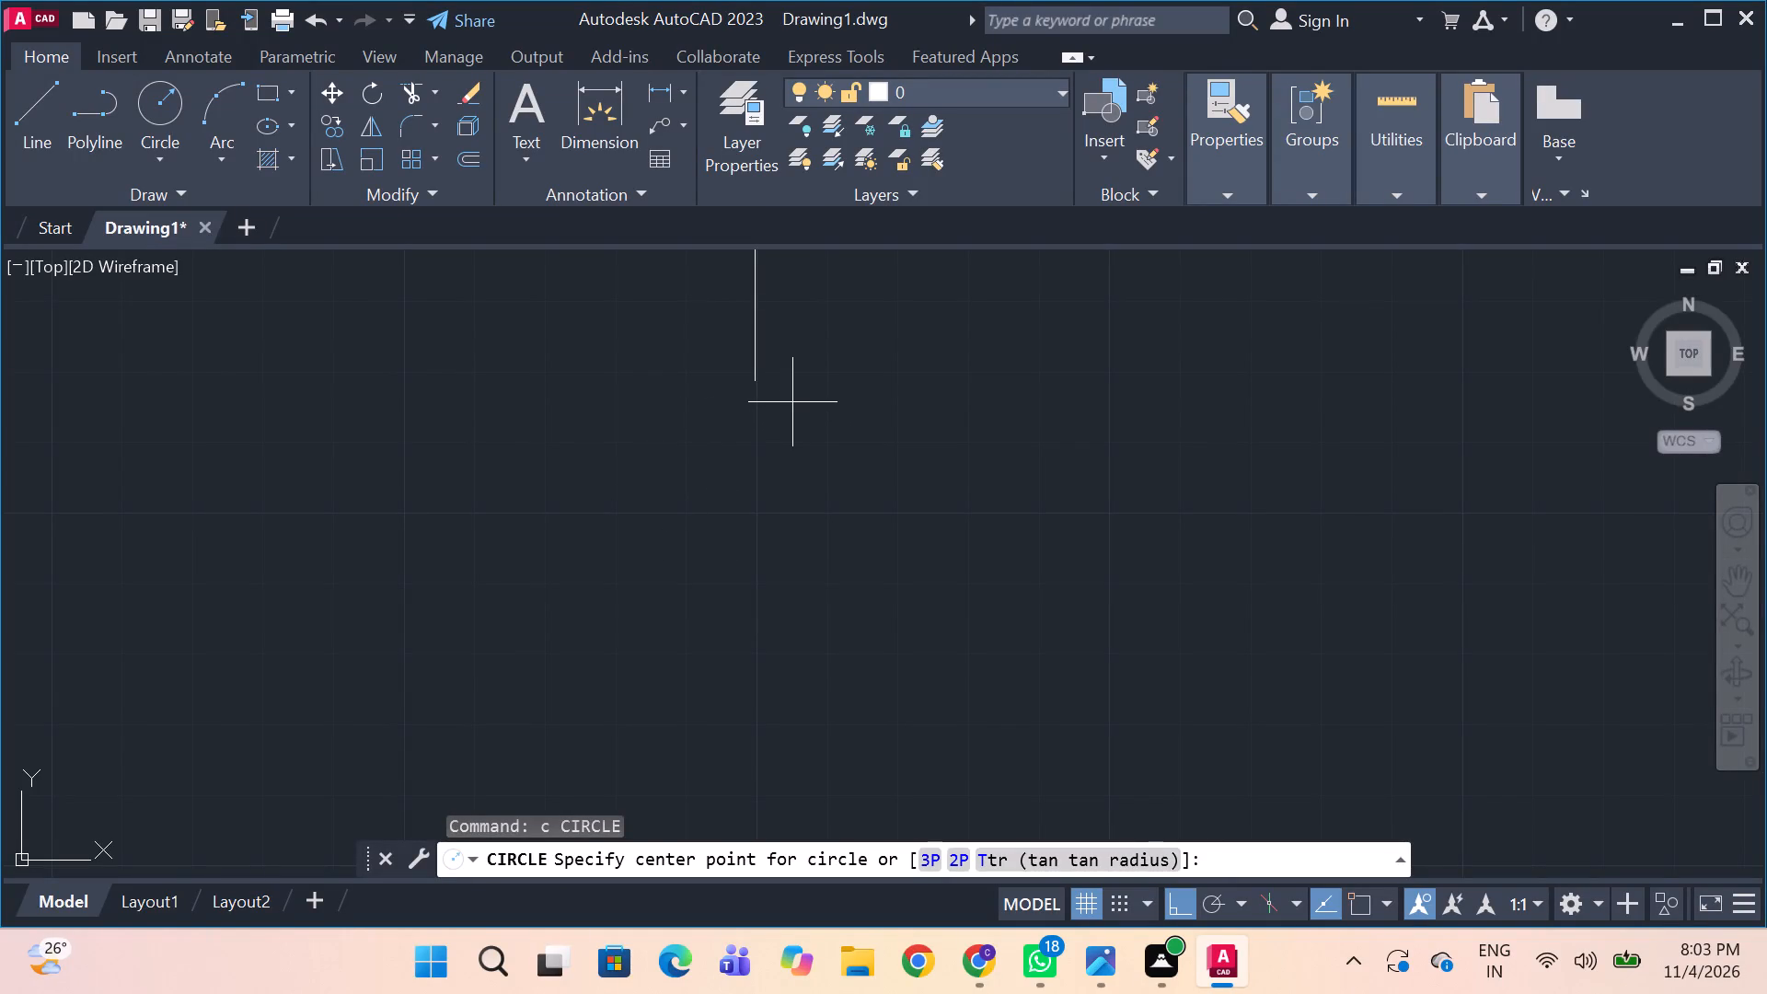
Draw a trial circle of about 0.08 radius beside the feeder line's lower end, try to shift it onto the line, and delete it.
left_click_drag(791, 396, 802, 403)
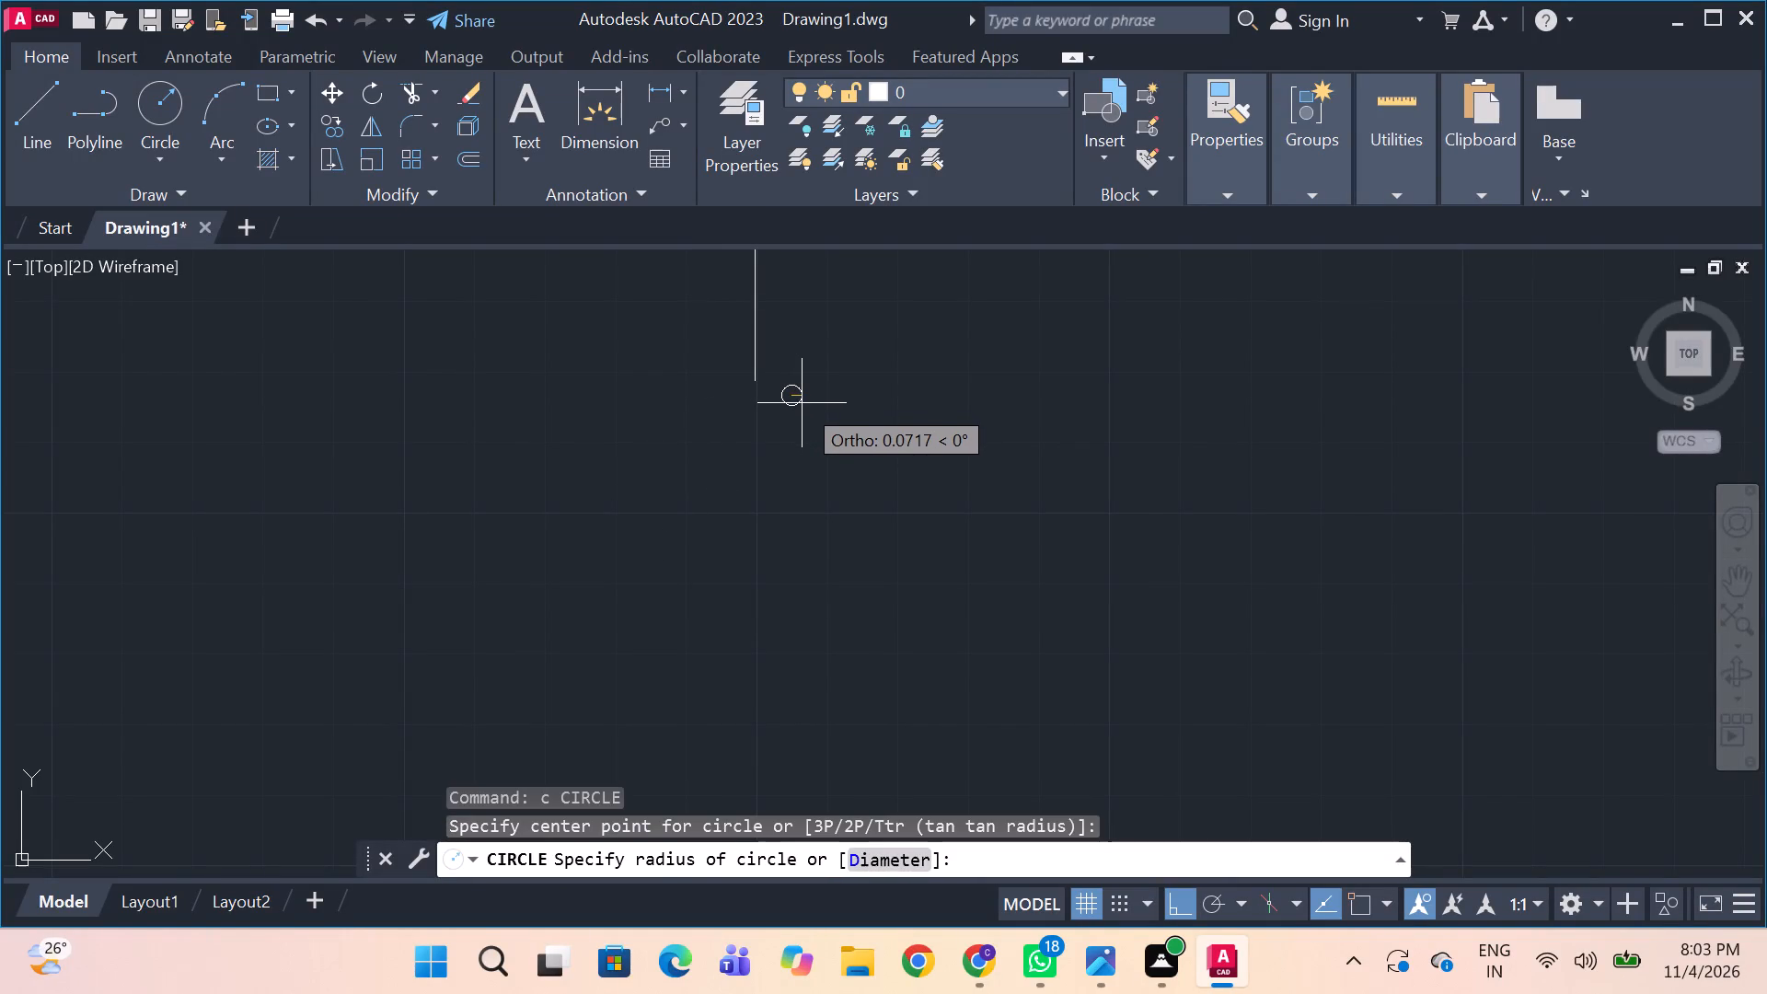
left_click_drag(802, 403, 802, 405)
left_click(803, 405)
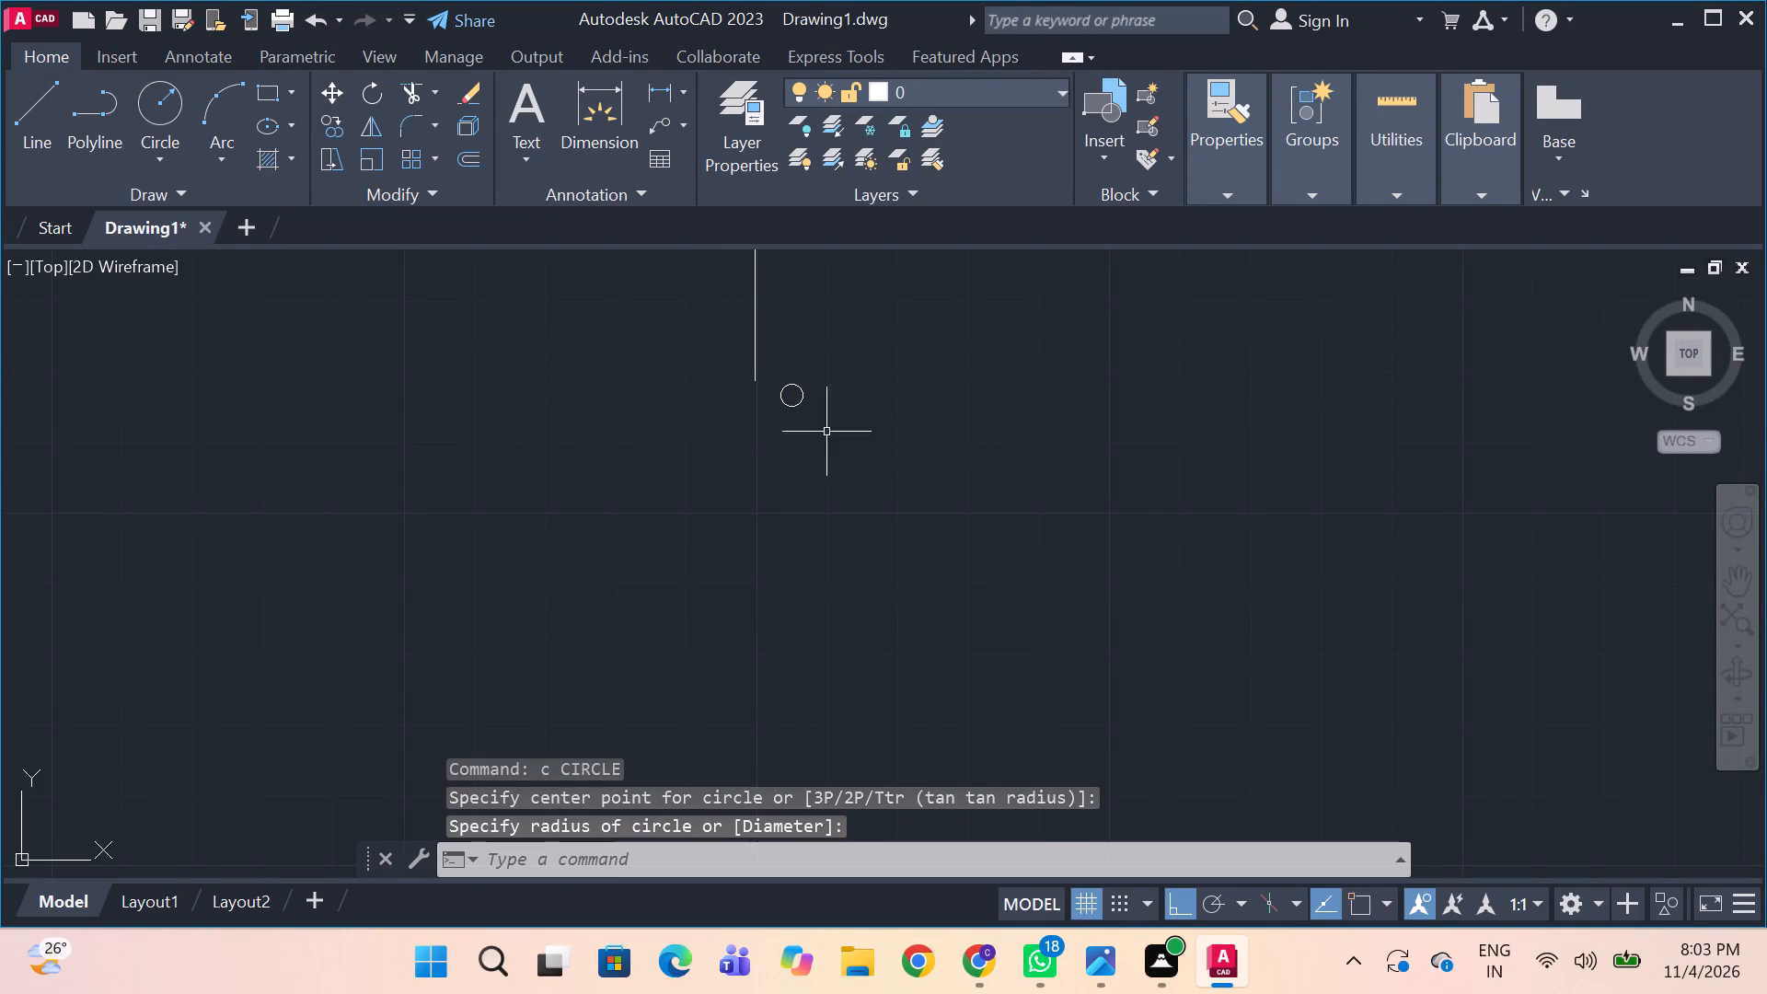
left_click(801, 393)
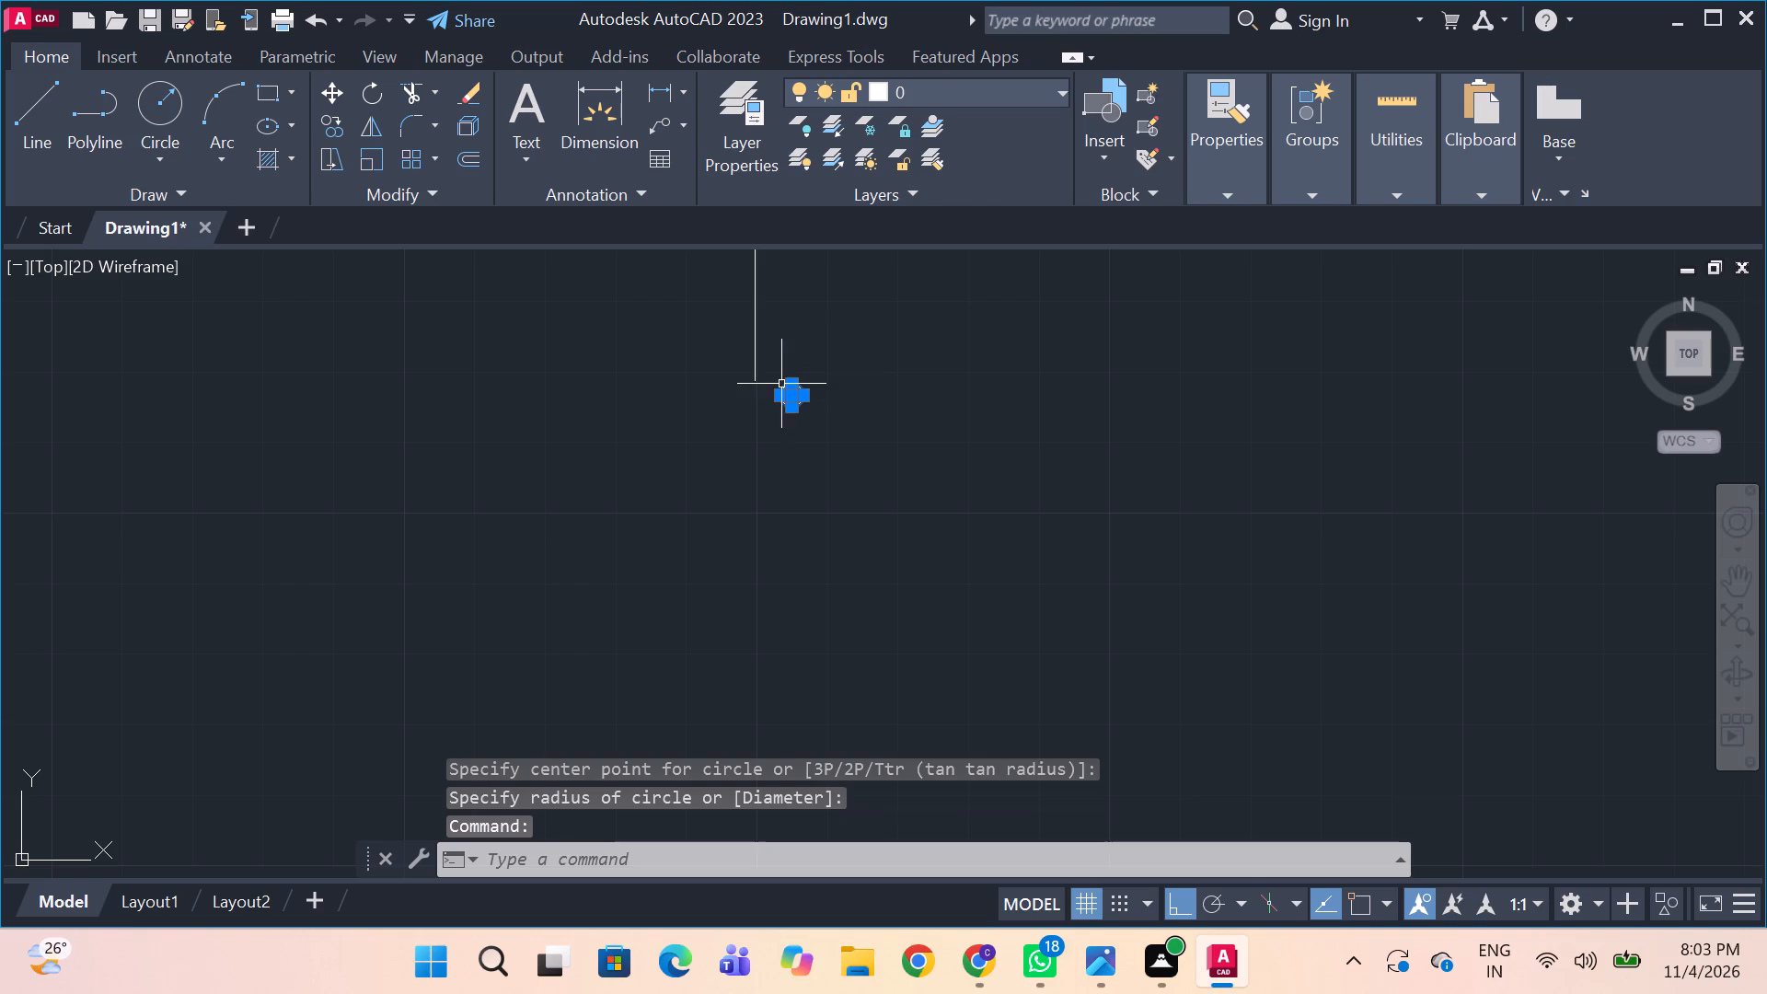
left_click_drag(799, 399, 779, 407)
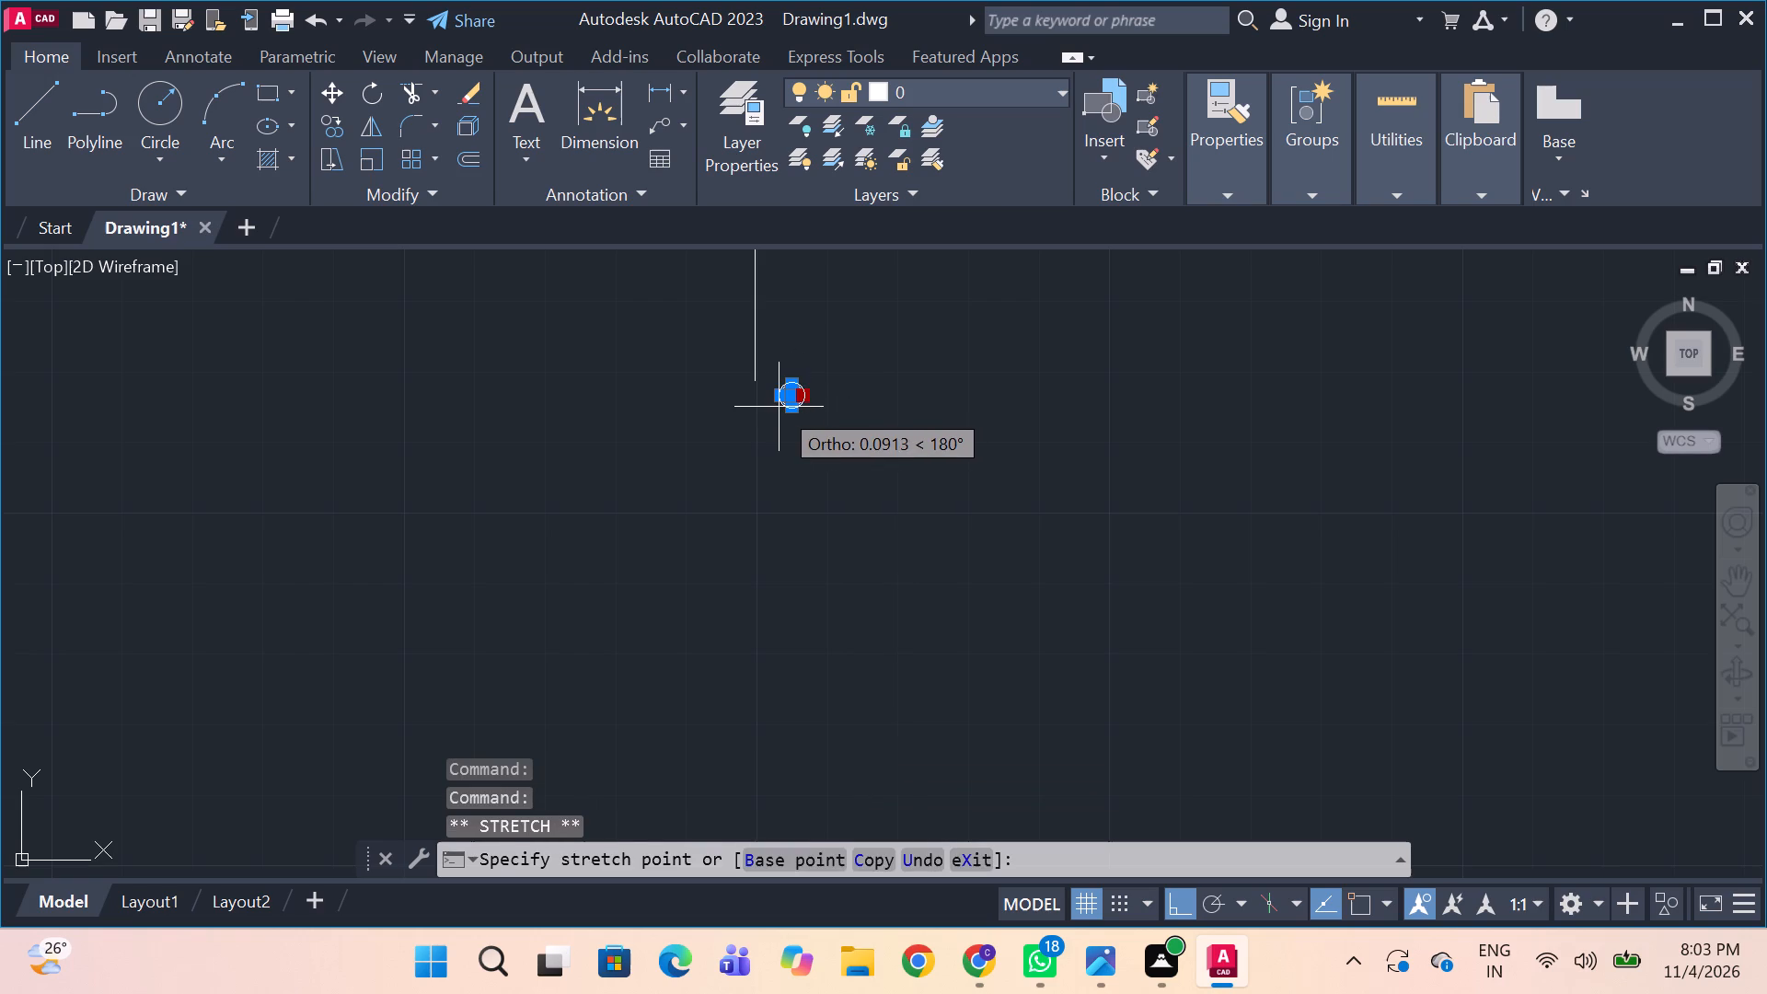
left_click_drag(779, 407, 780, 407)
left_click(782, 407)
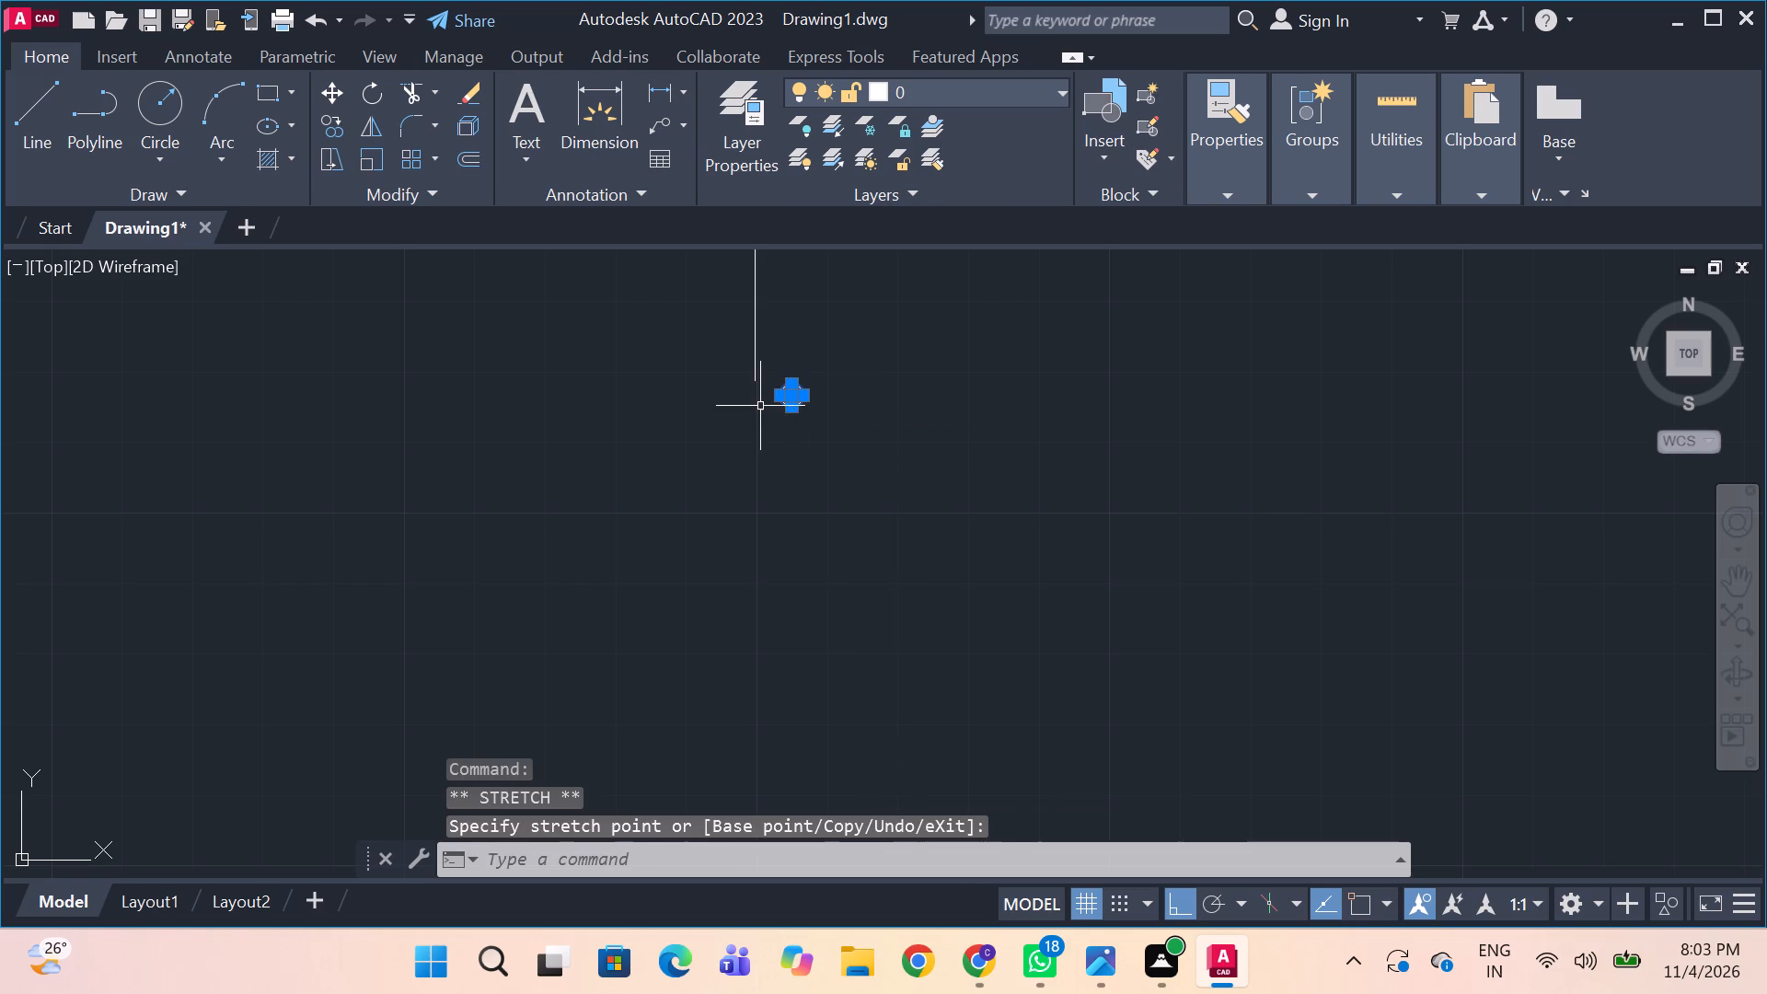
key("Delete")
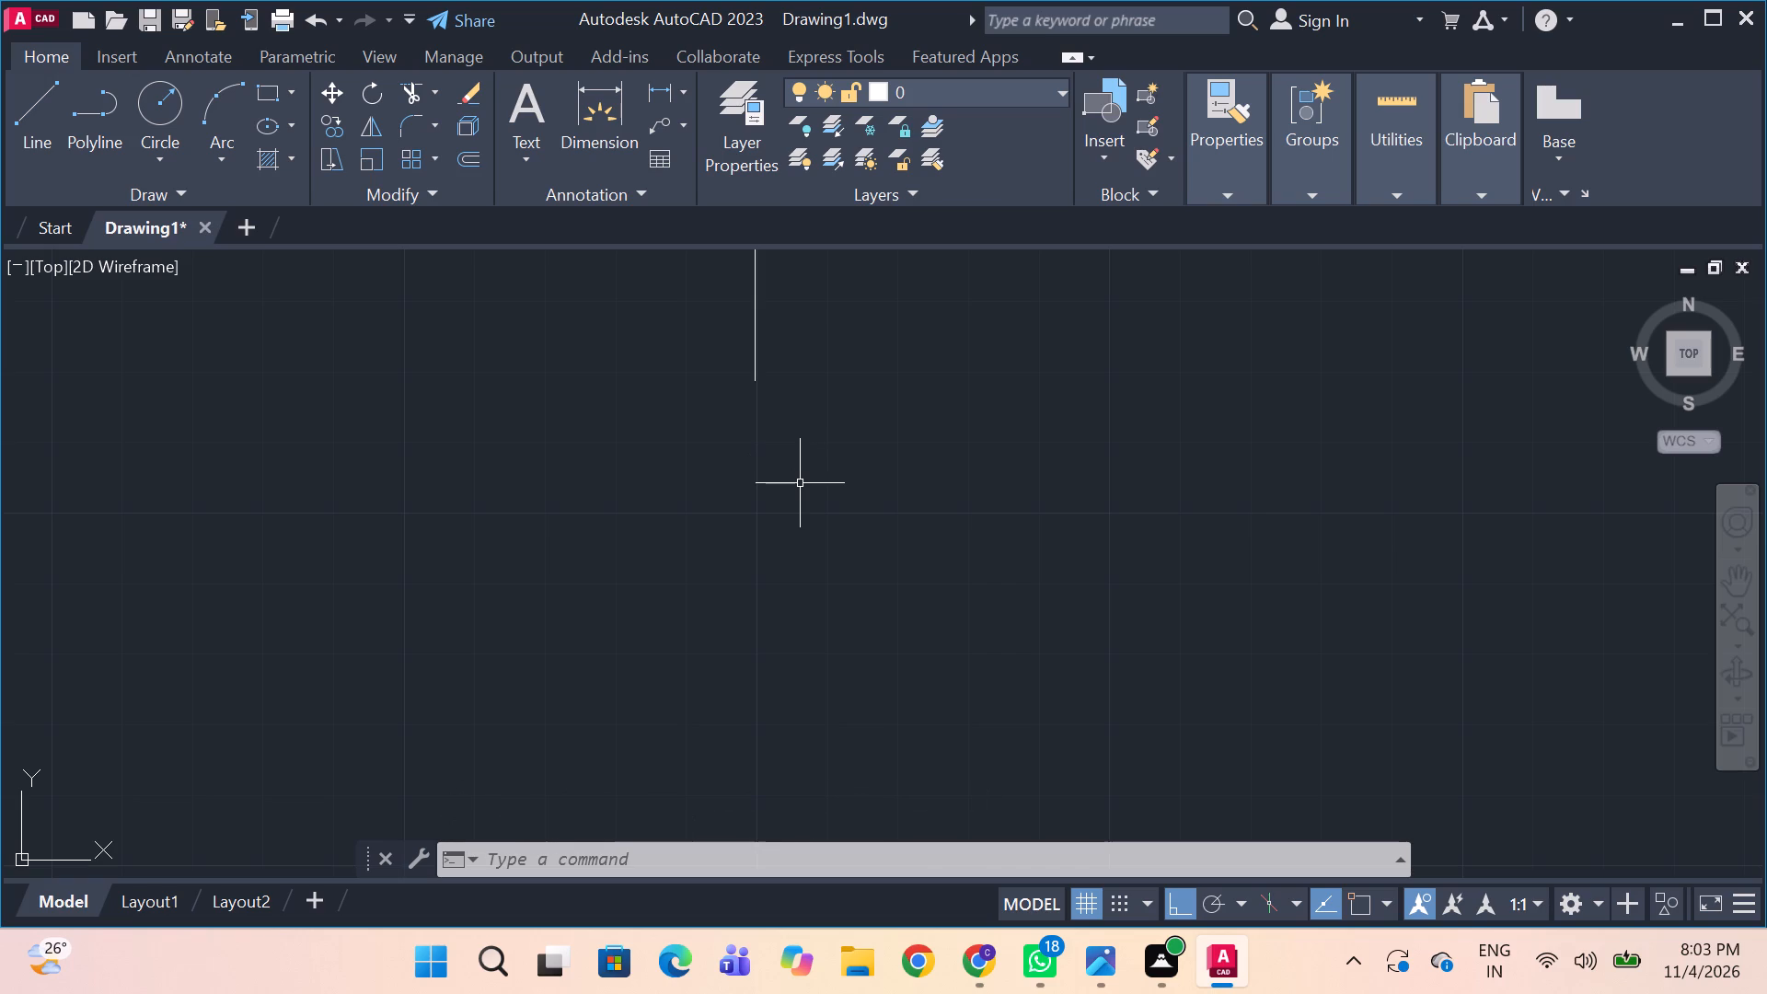
Draw a circle of radius 0.0782 beside the incoming line's lower end as the isolator's first contact.
key("c")
key("space")
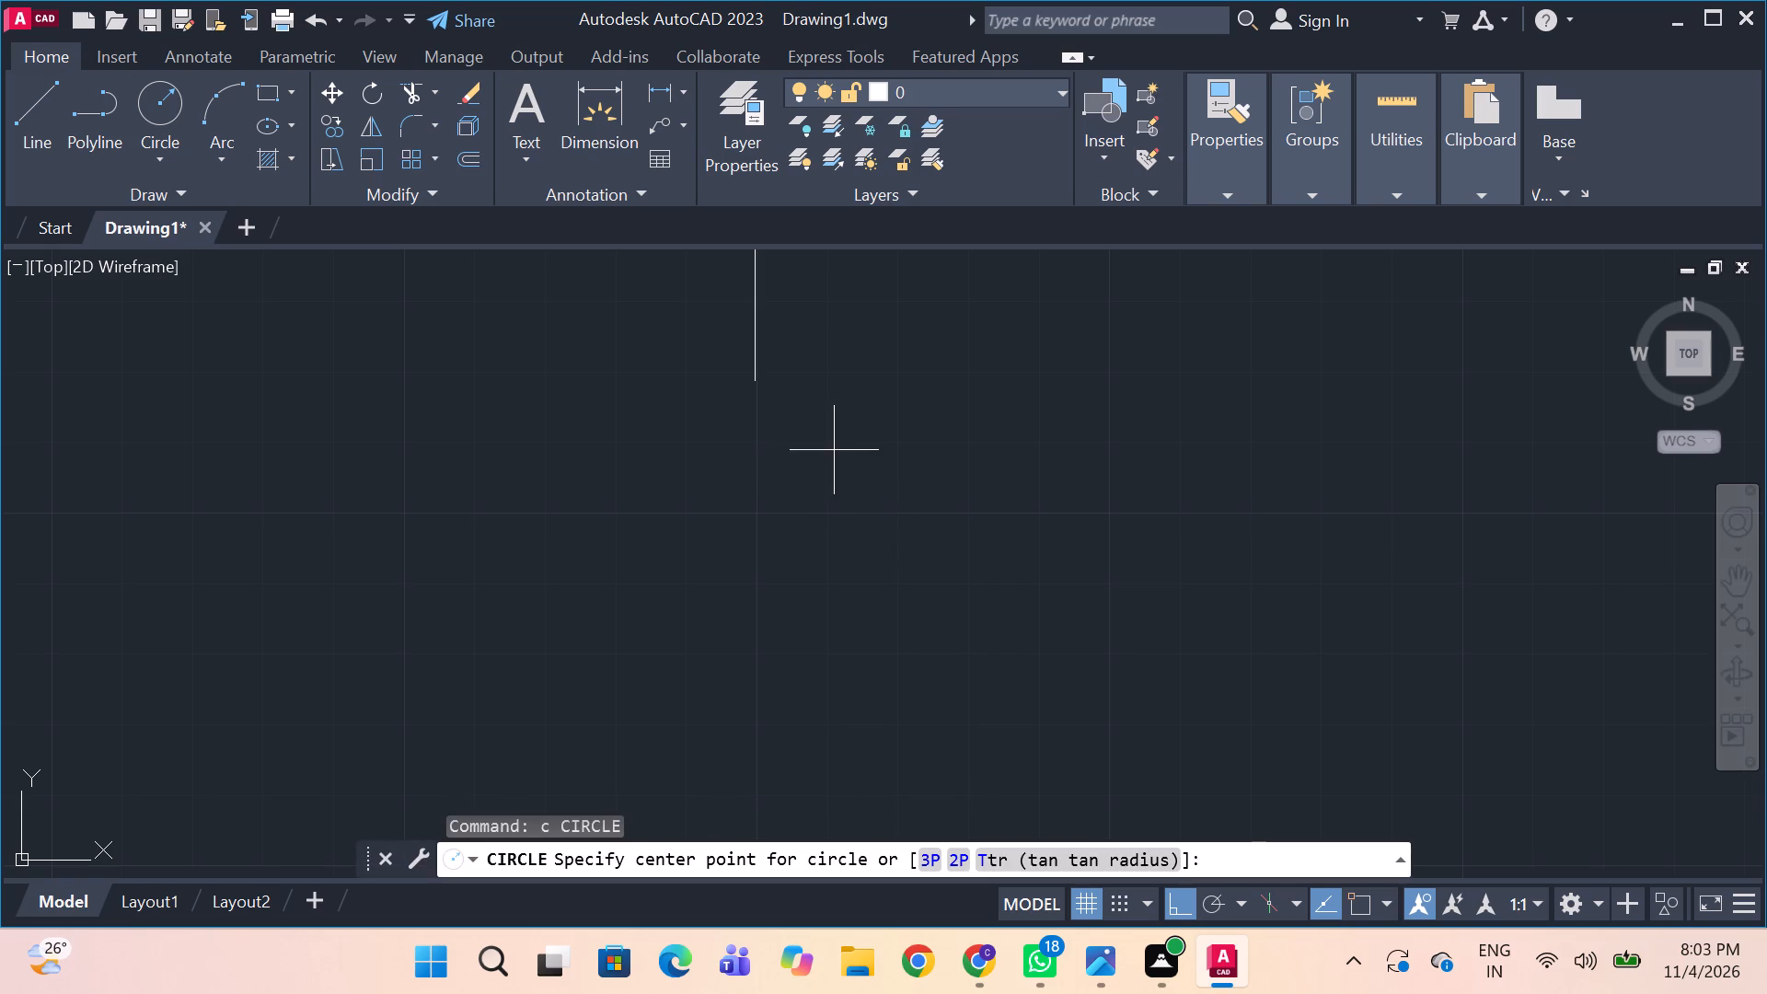
left_click_drag(811, 382, 829, 394)
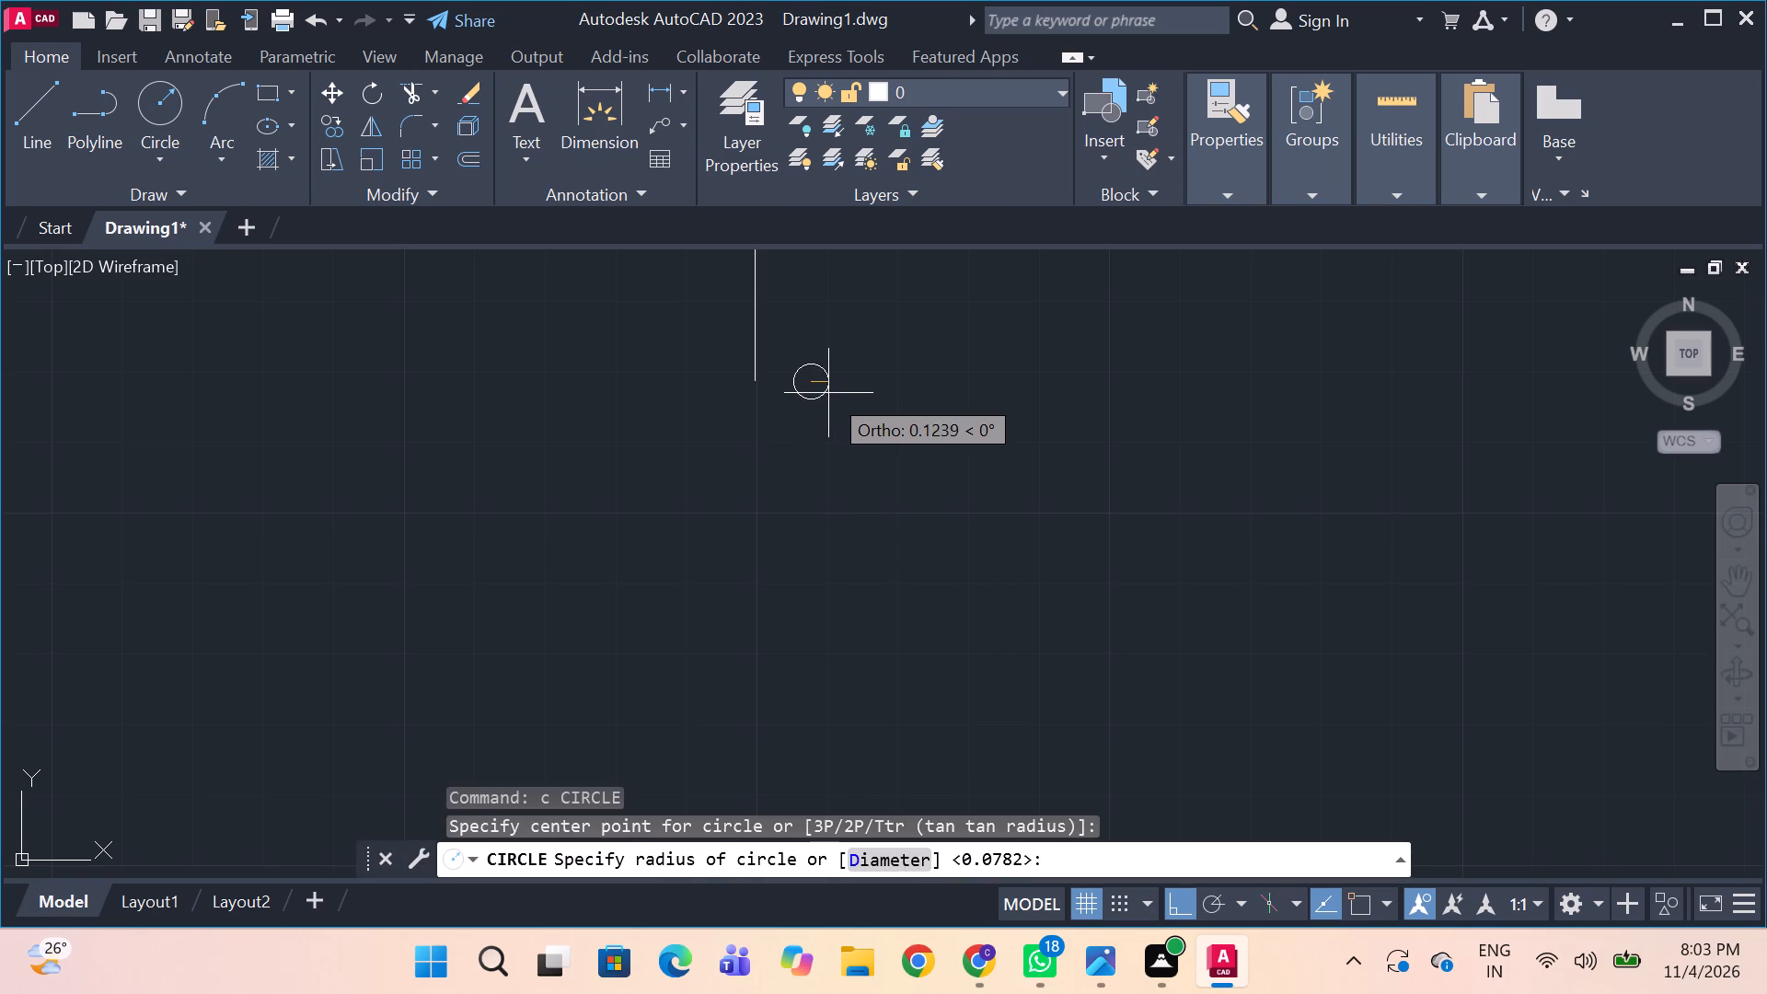
left_click_drag(829, 394, 826, 395)
key("space")
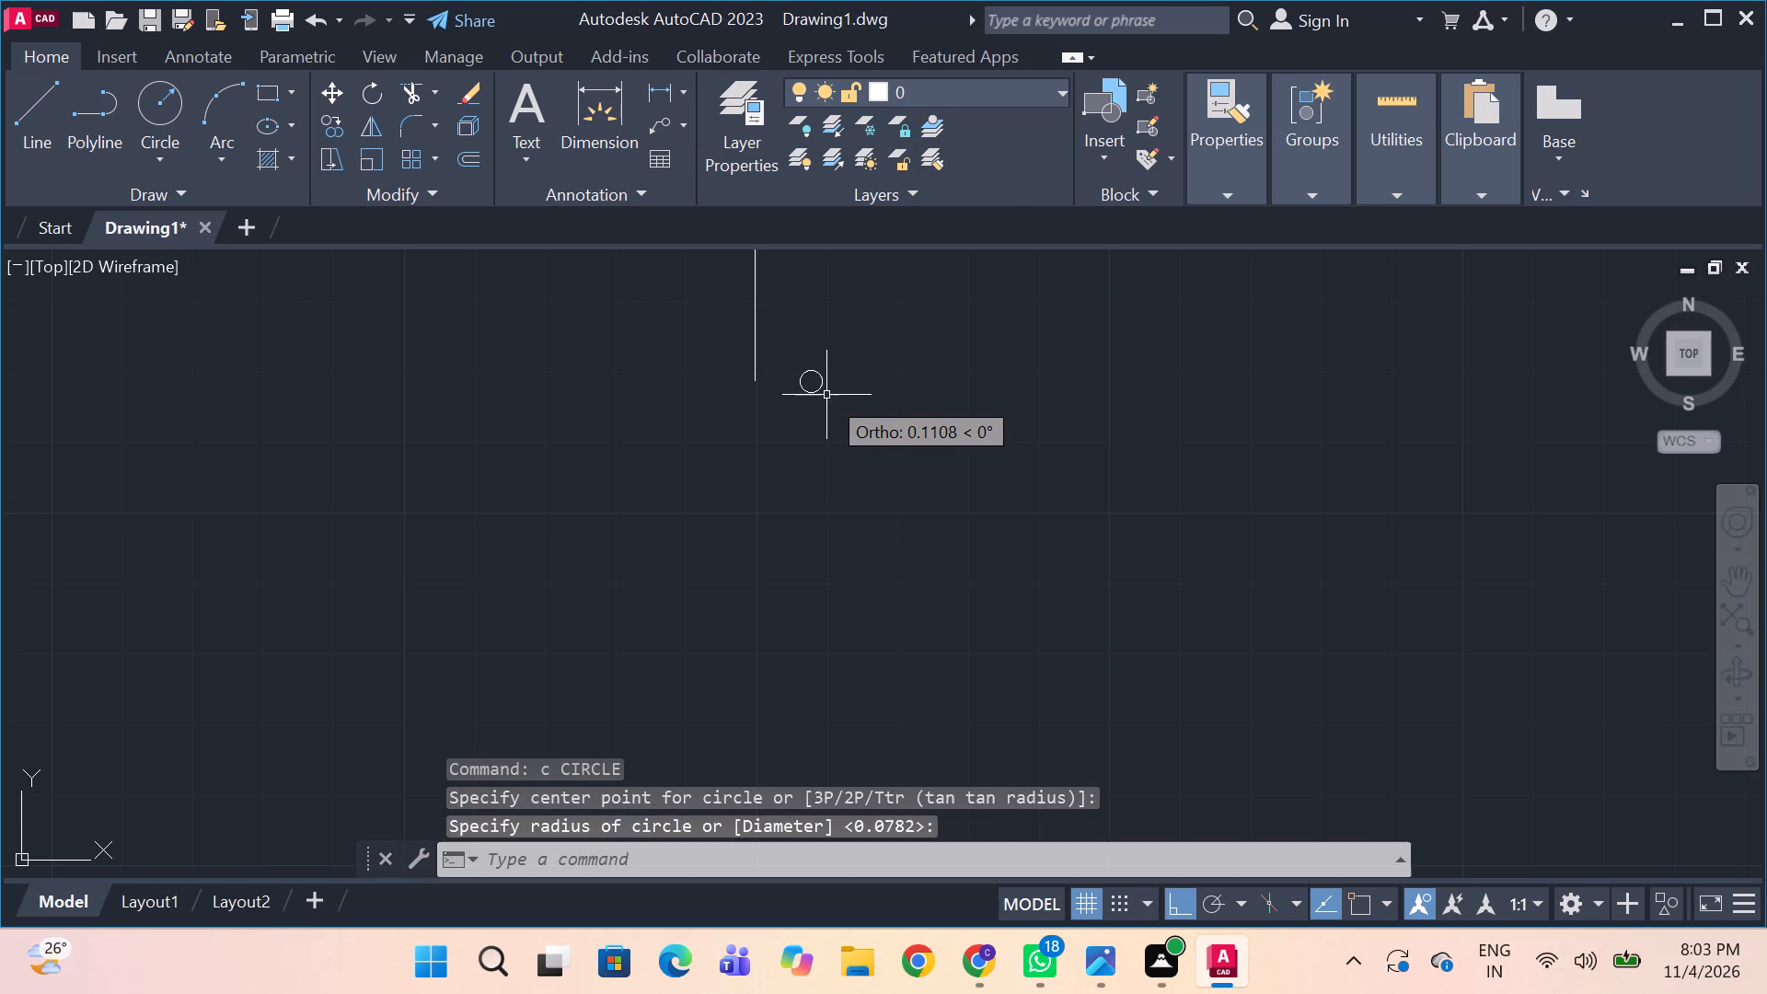
Move the circle into line with the incoming feeder and lower it so its top touches the line's lower end.
left_click(815, 393)
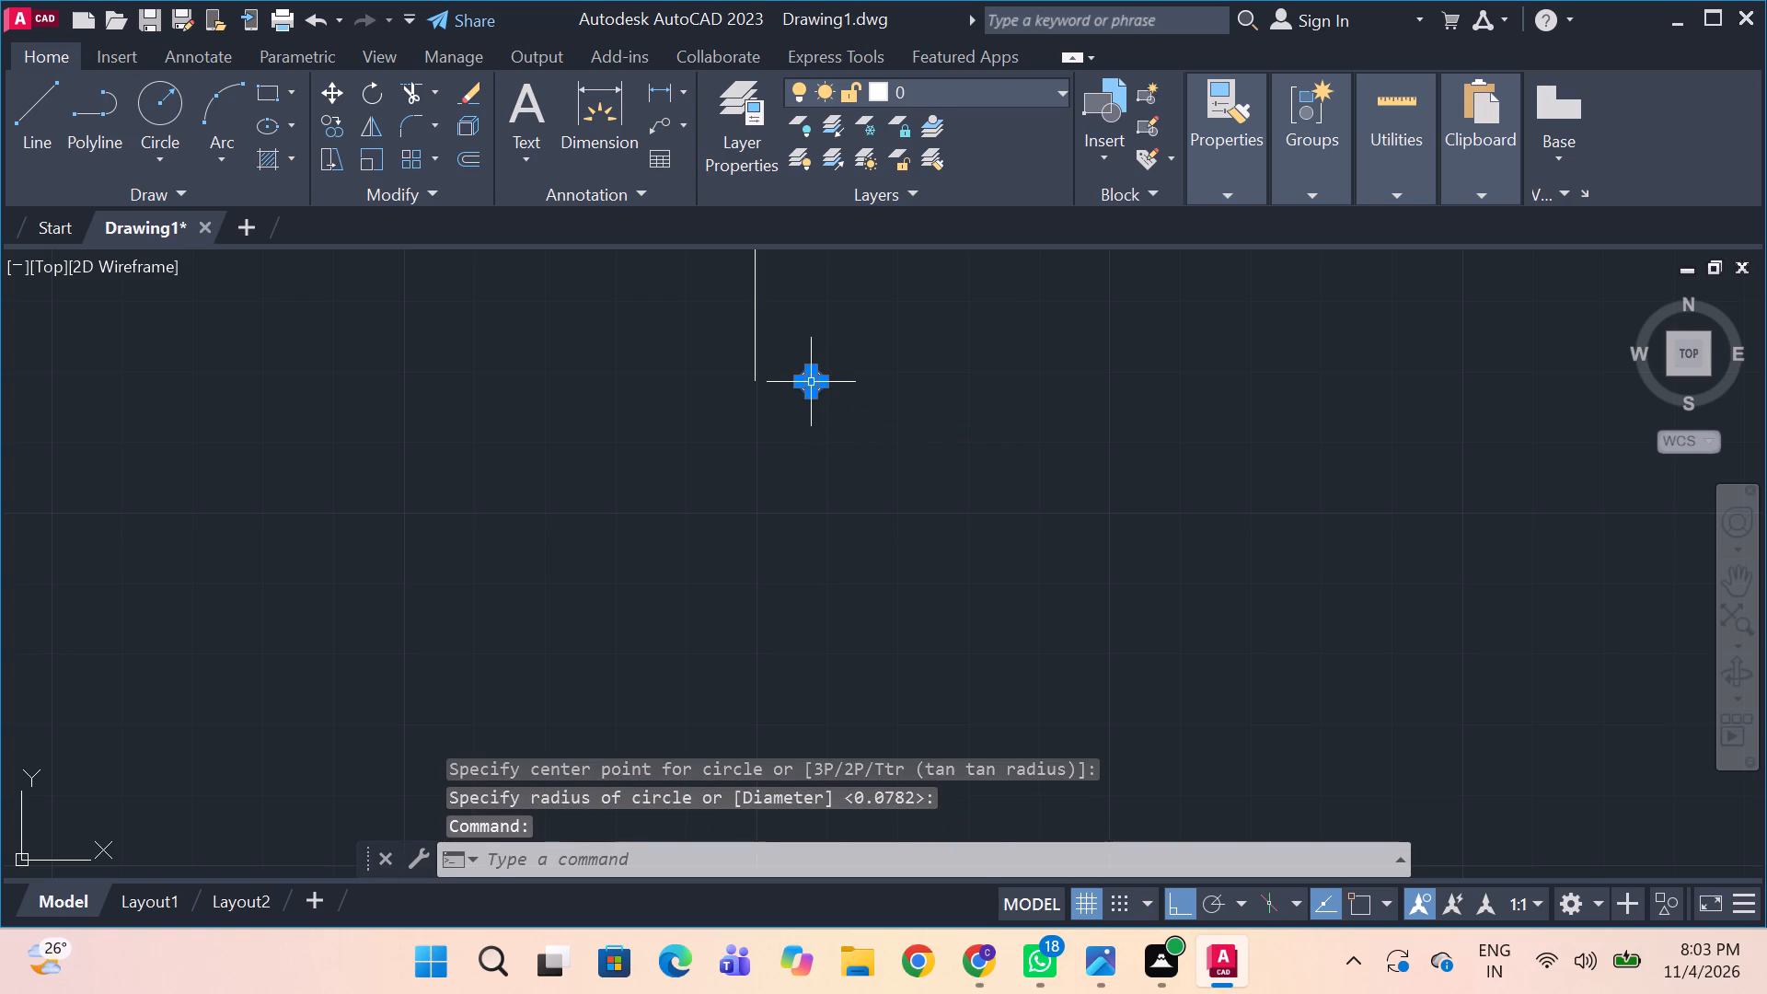
left_click_drag(816, 377, 757, 404)
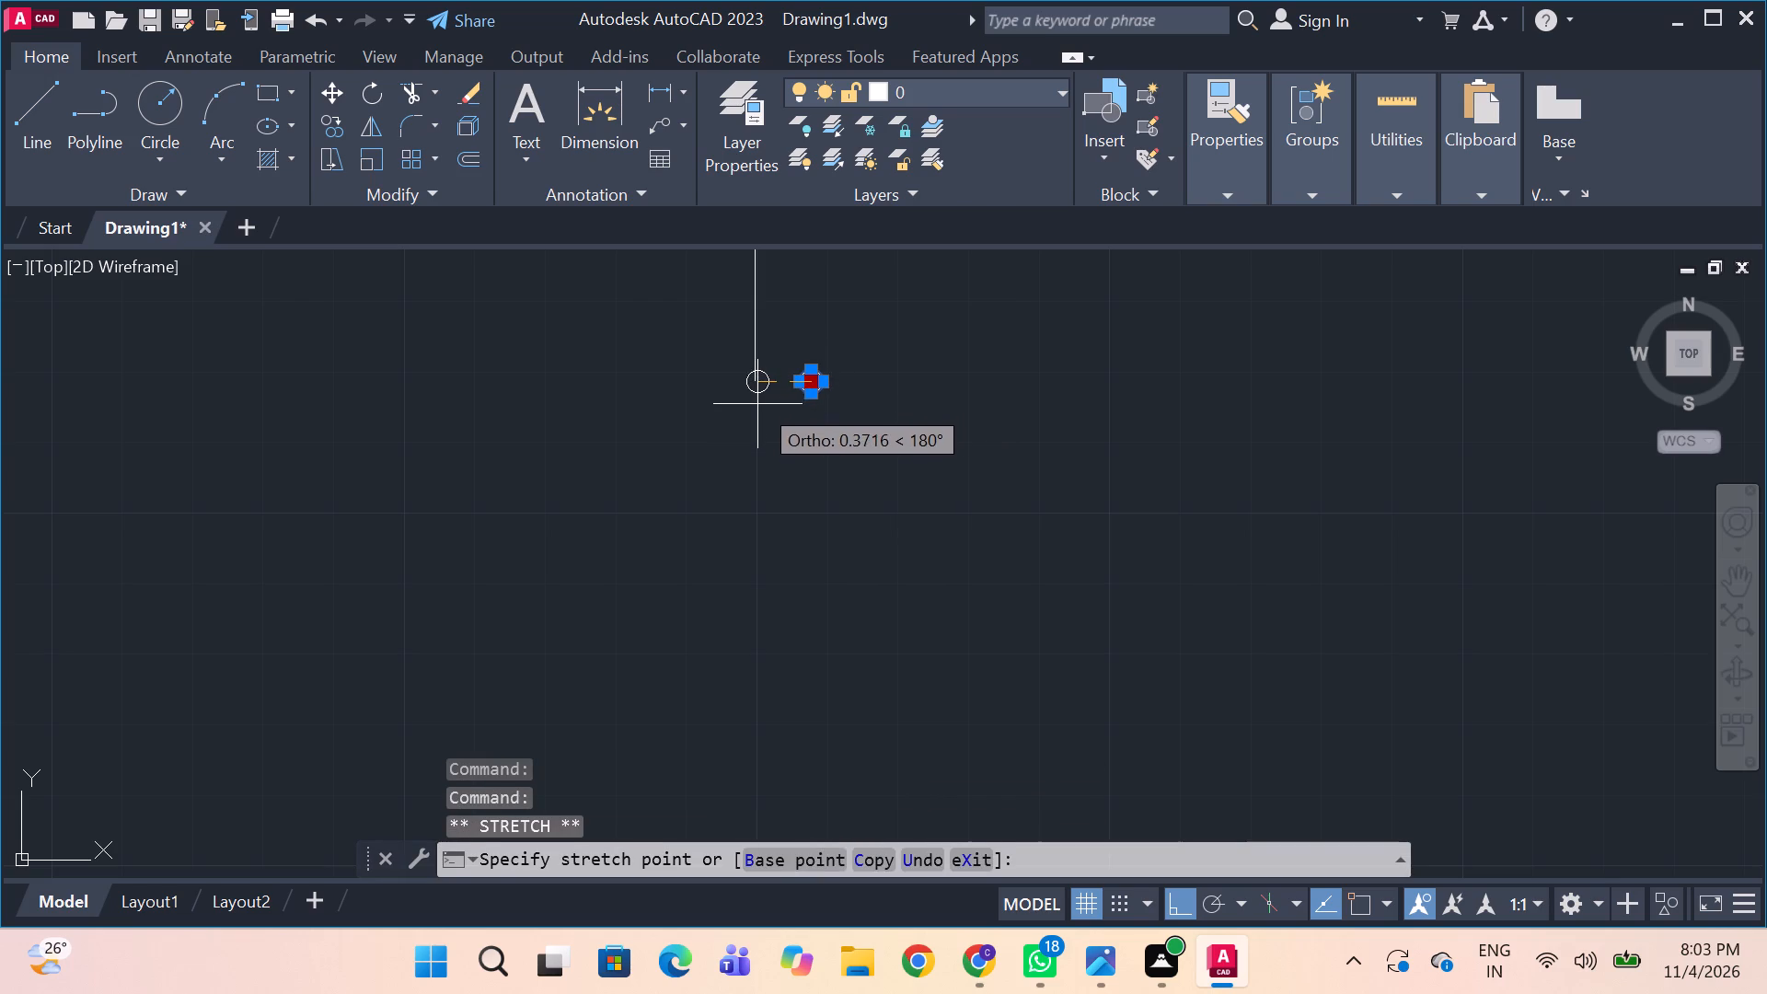
left_click_drag(757, 404, 756, 424)
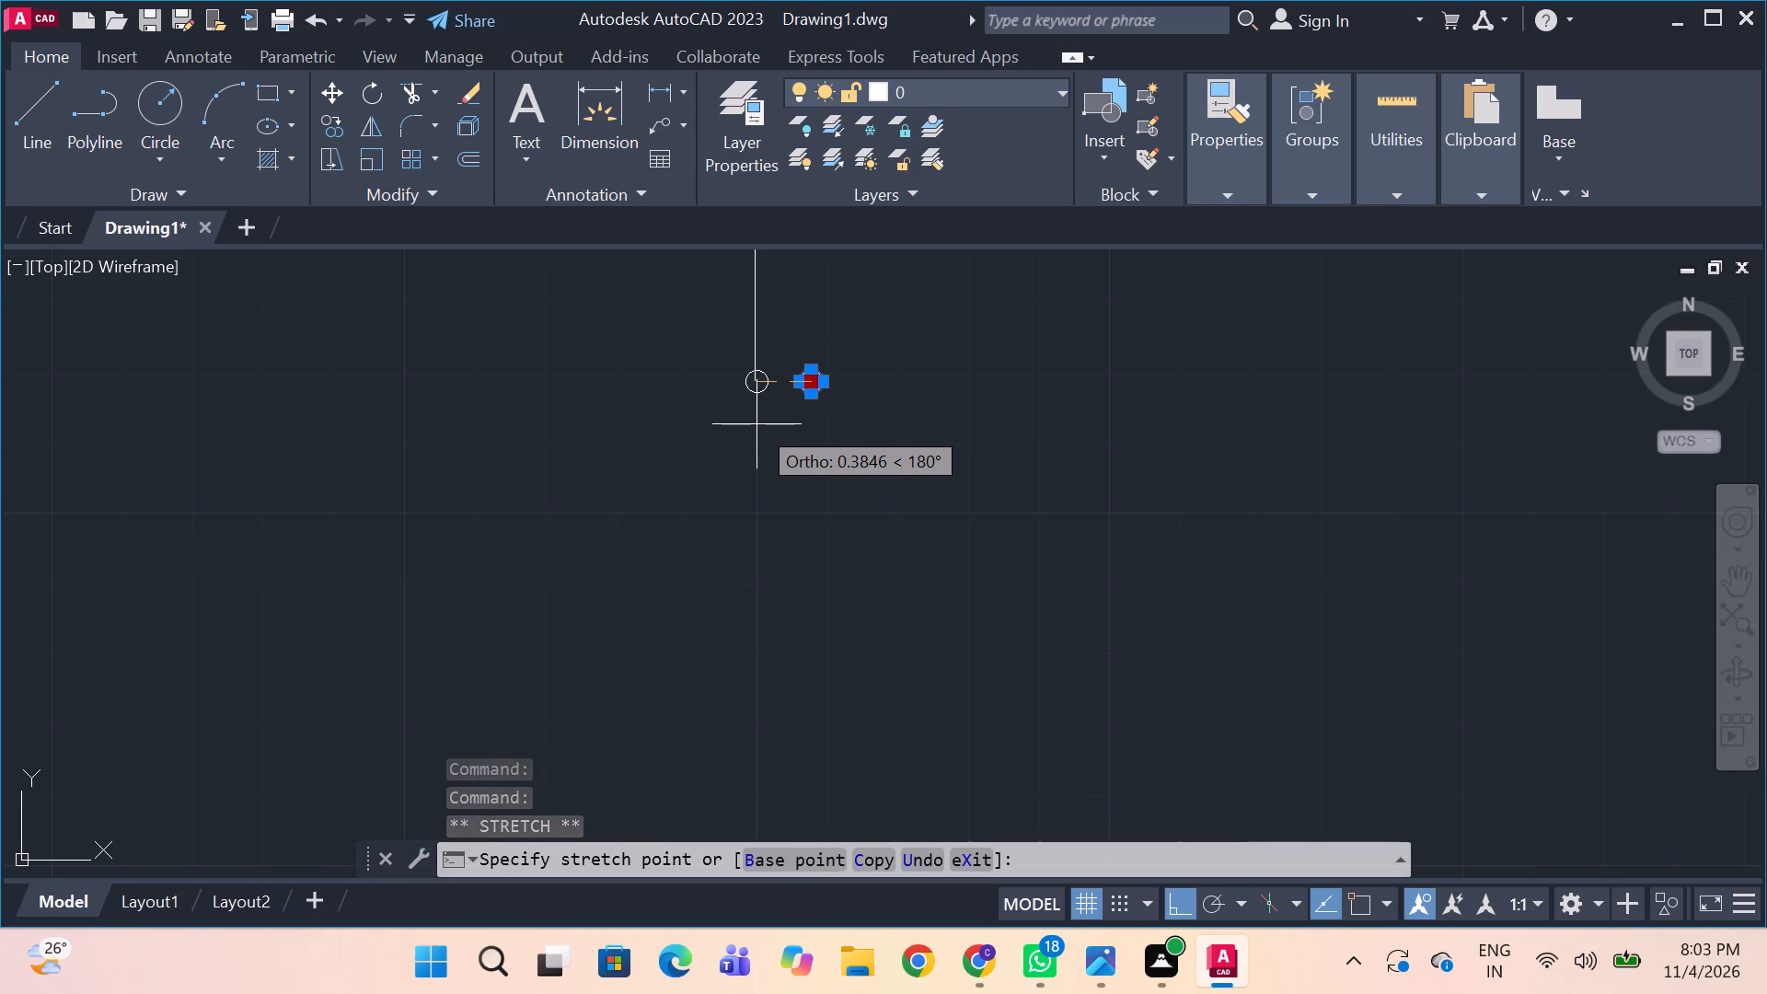
left_click_drag(756, 424, 753, 445)
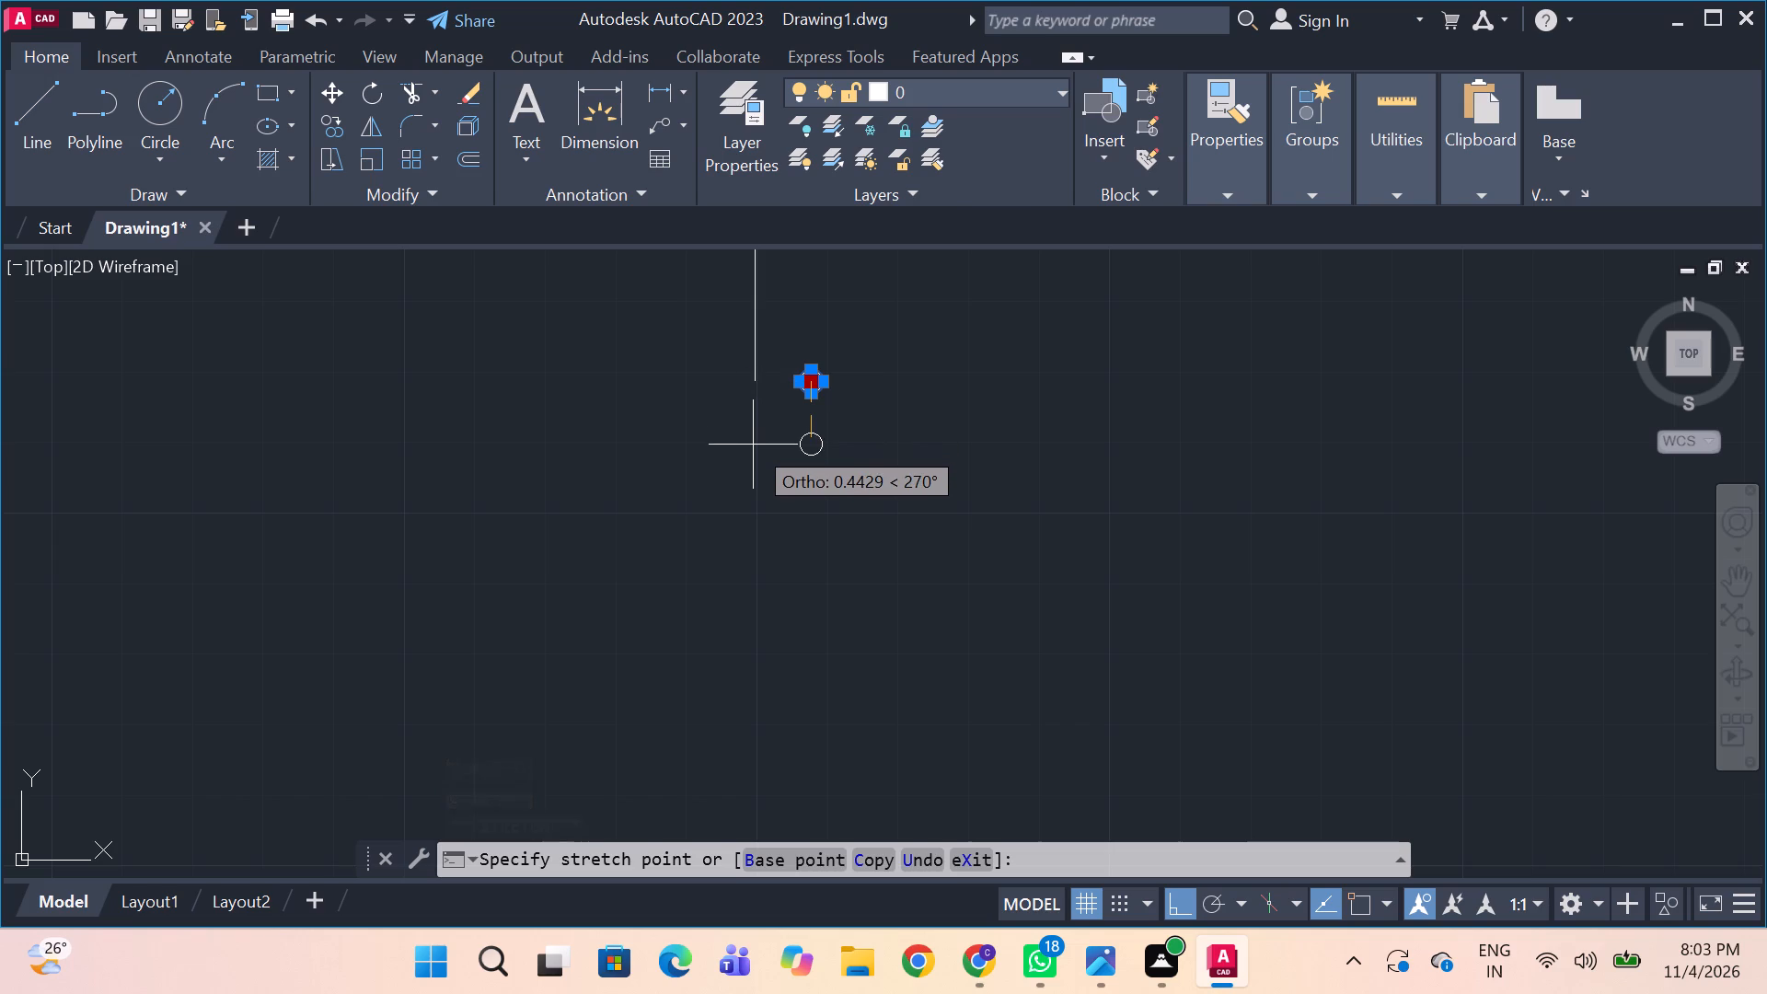
left_click(756, 435)
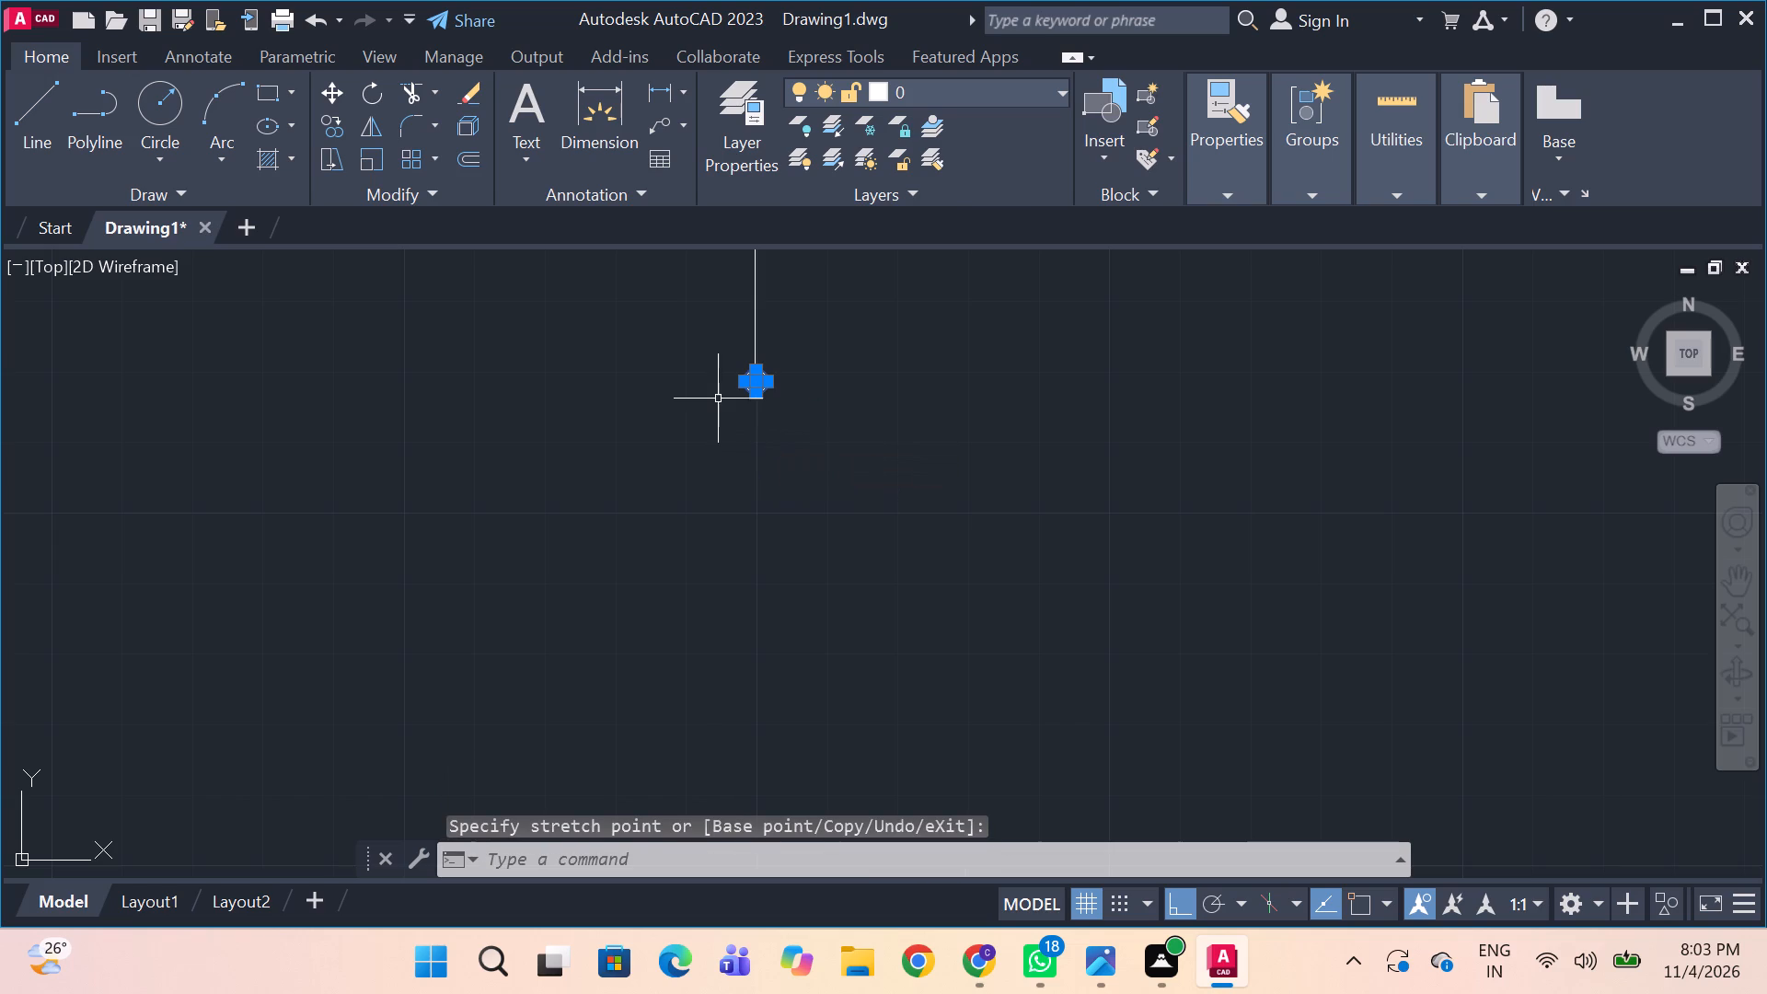
key("m")
key("space")
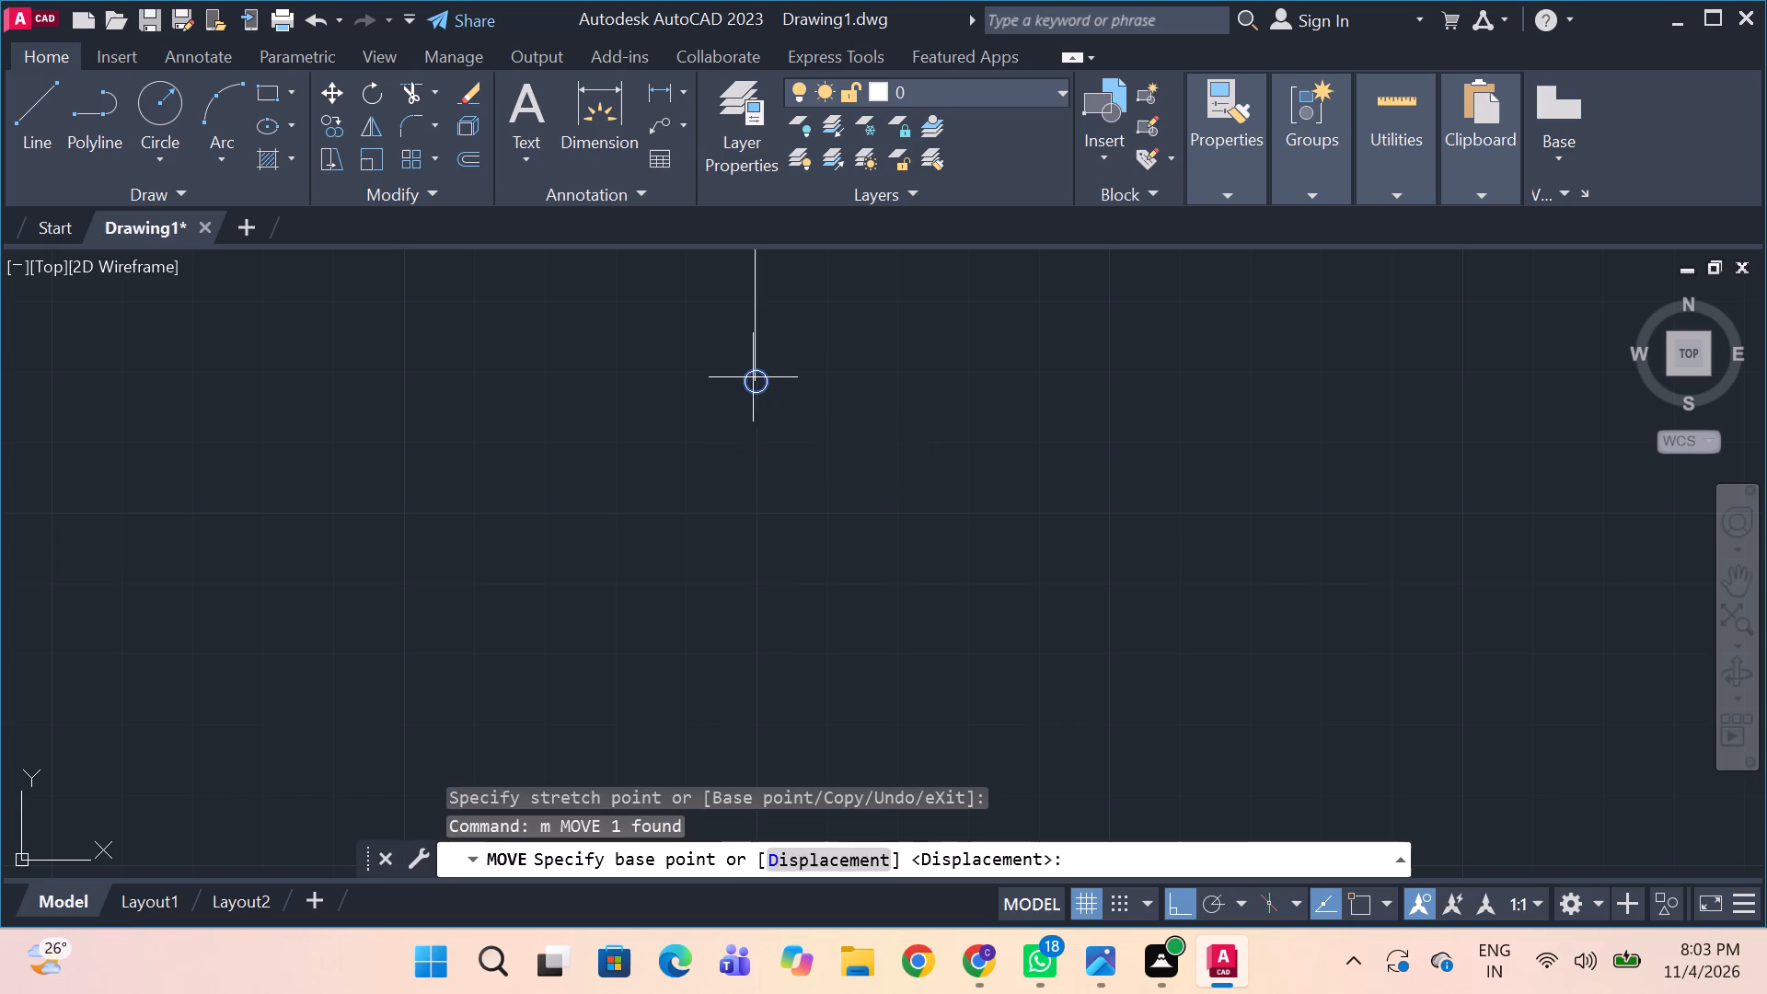
left_click_drag(766, 385, 765, 388)
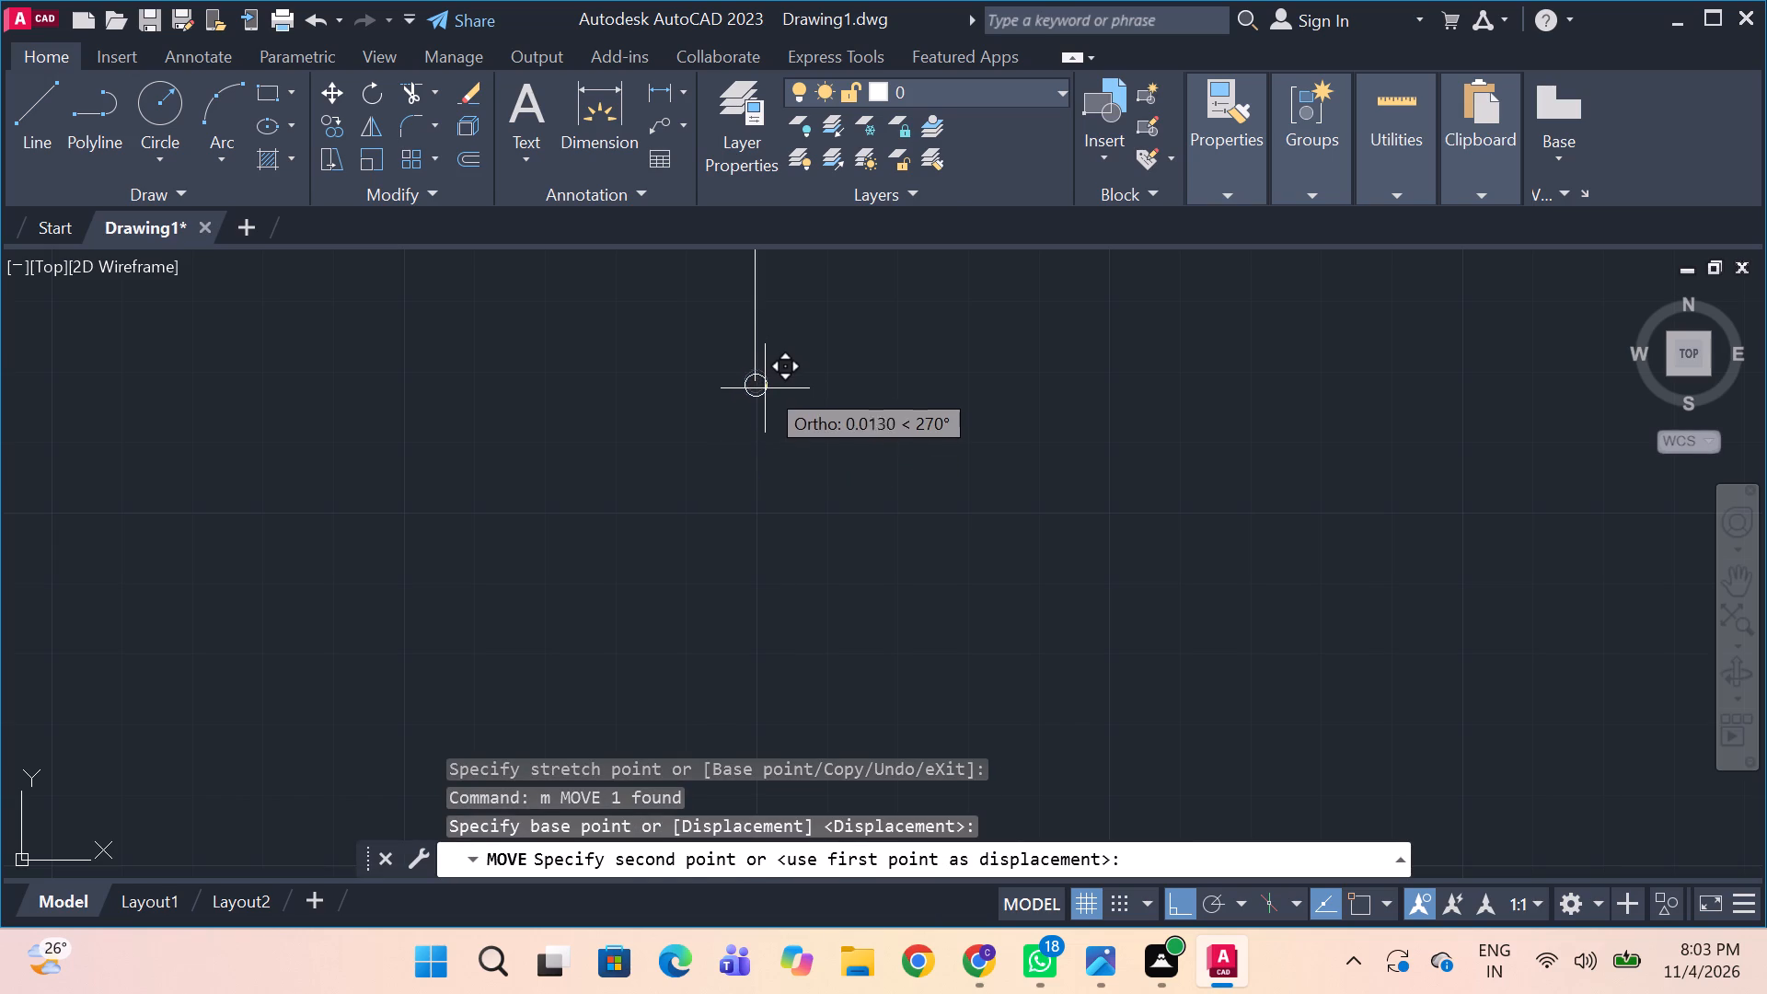
left_click_drag(765, 388, 765, 394)
left_click(765, 394)
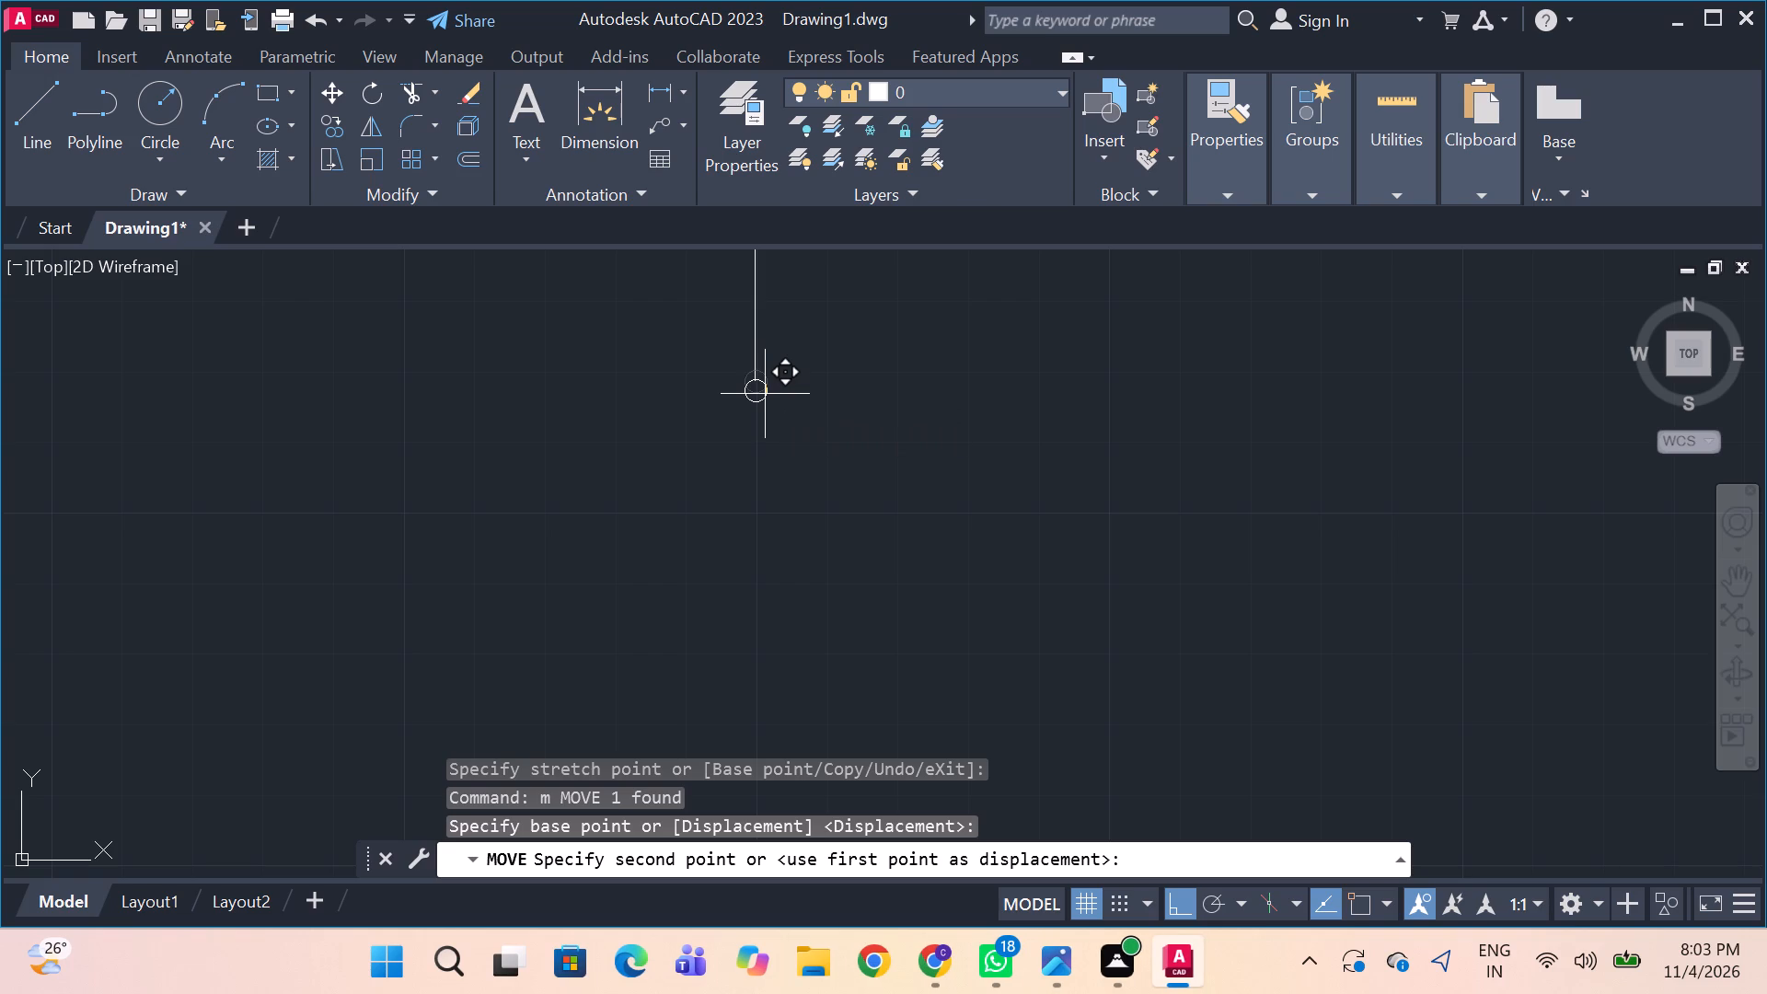
key("space")
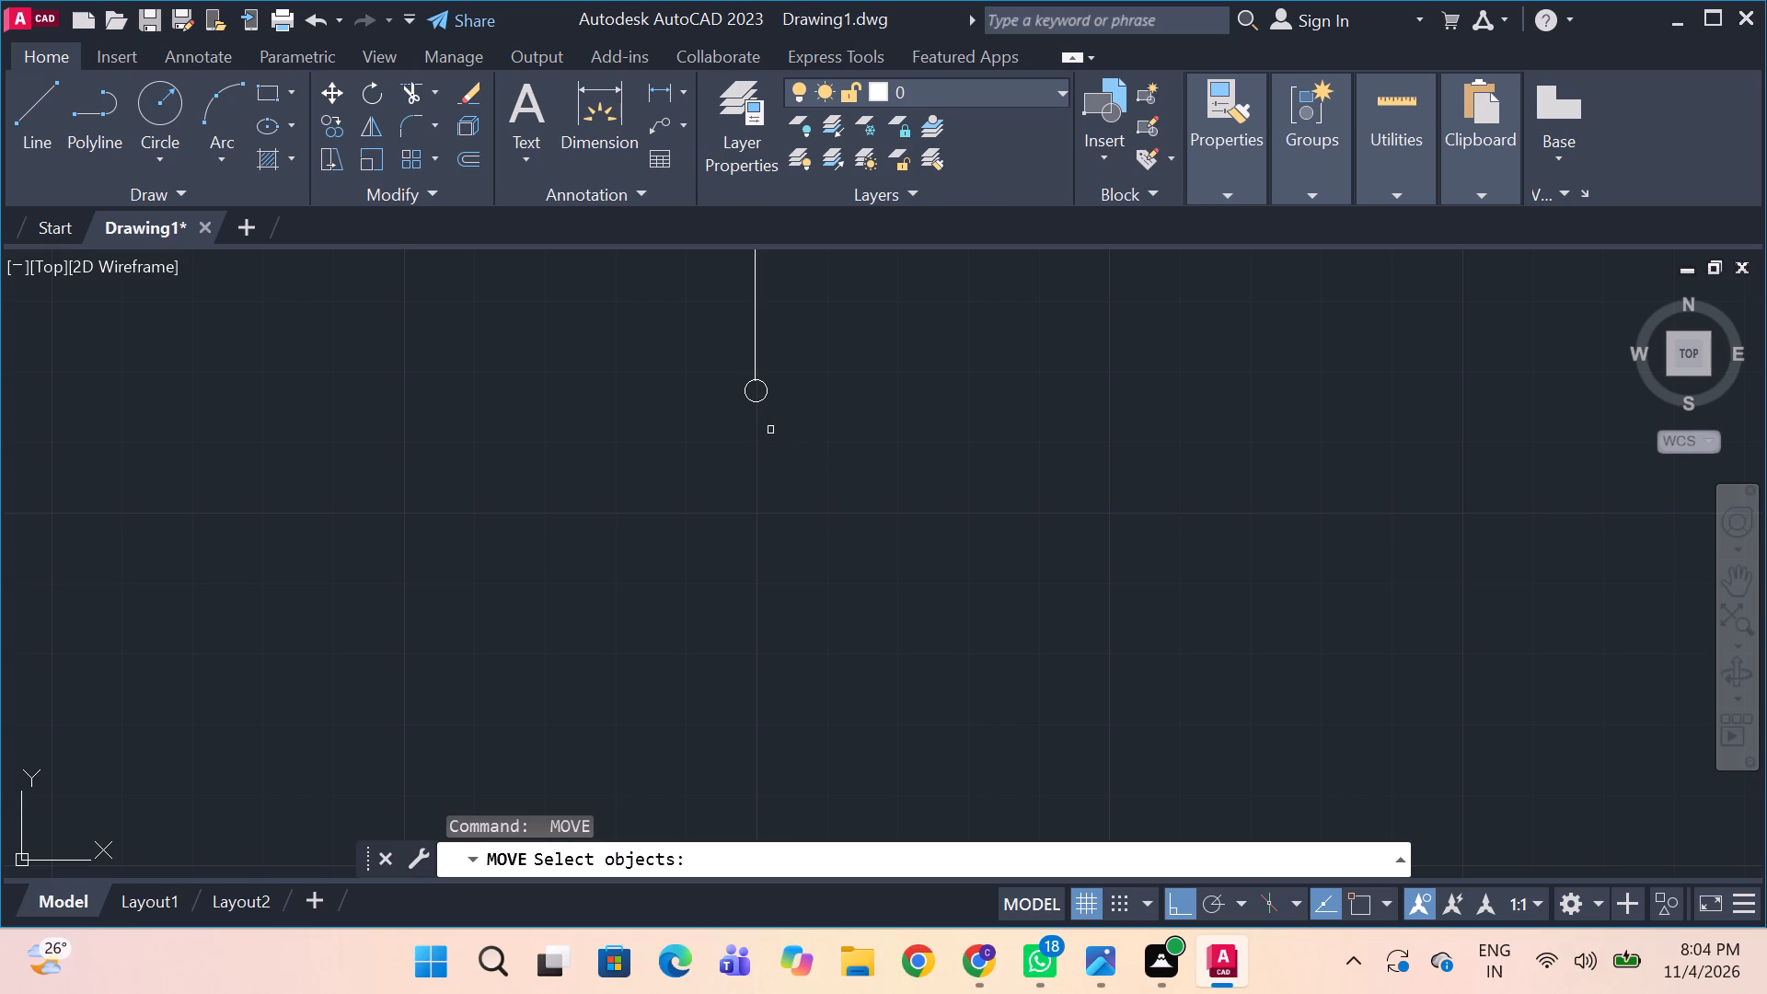
key("Escape")
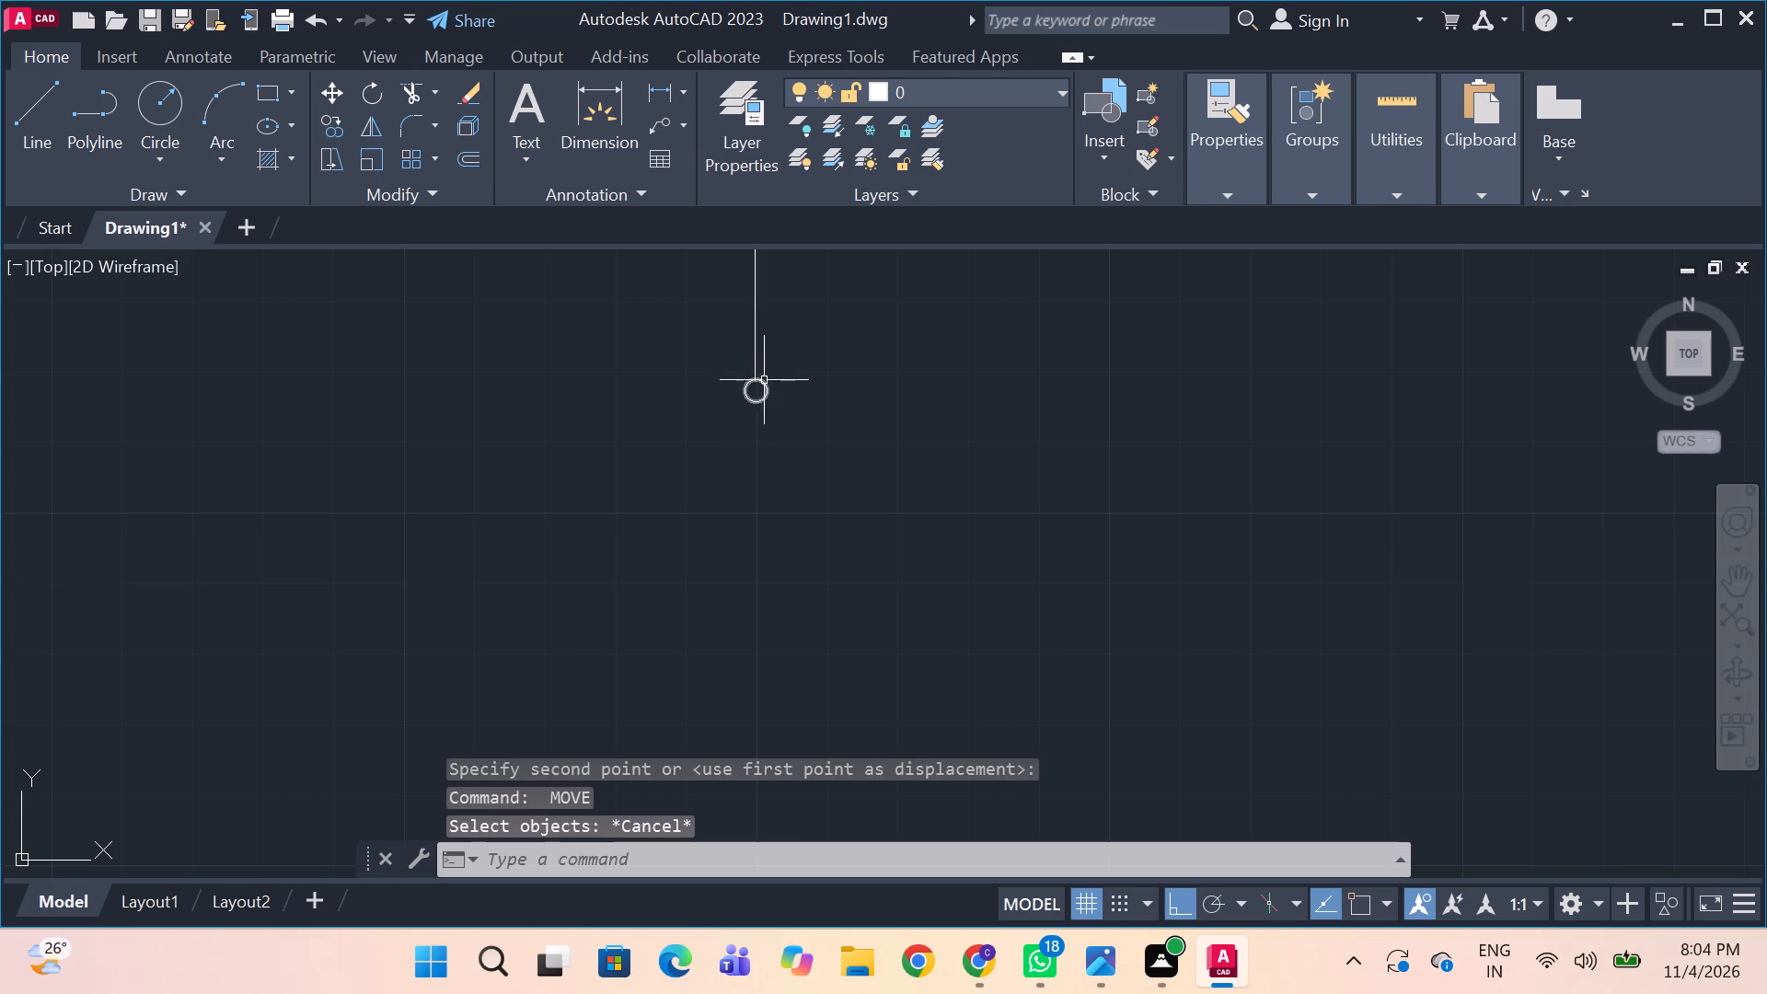
Mirror the contact circle about a horizontal axis just below it, keeping the original, to form the isolator's second contact.
left_click(764, 393)
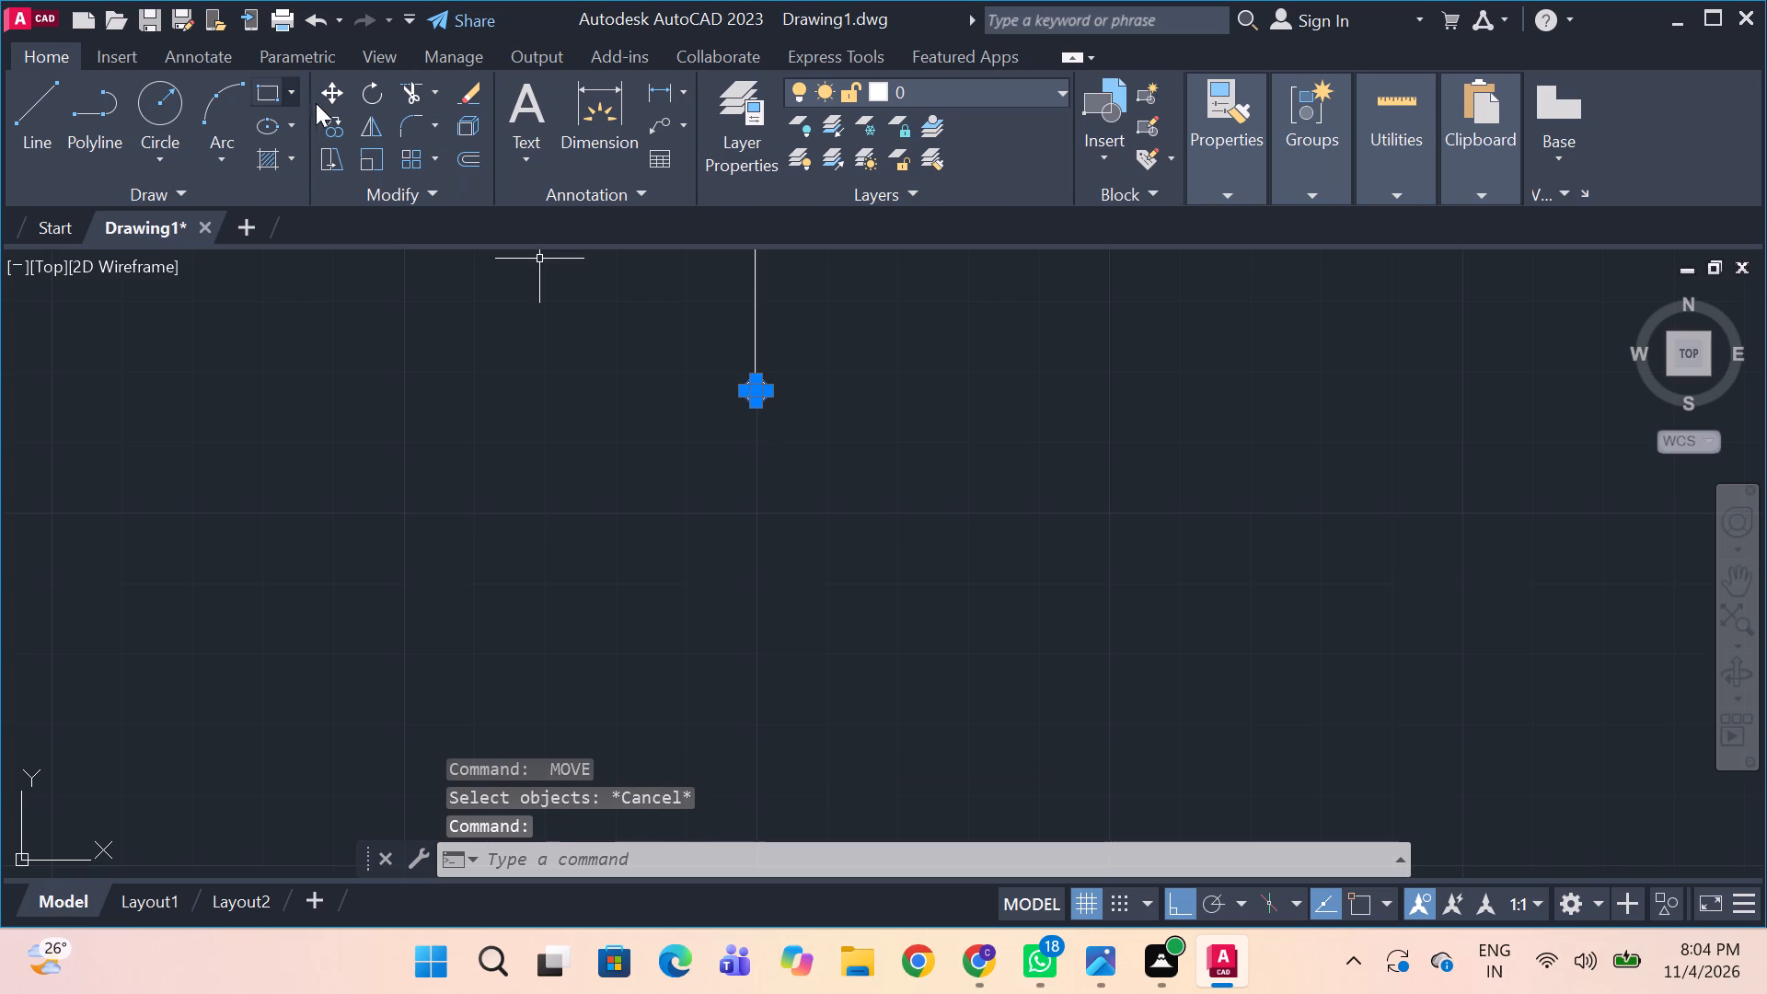
left_click(364, 112)
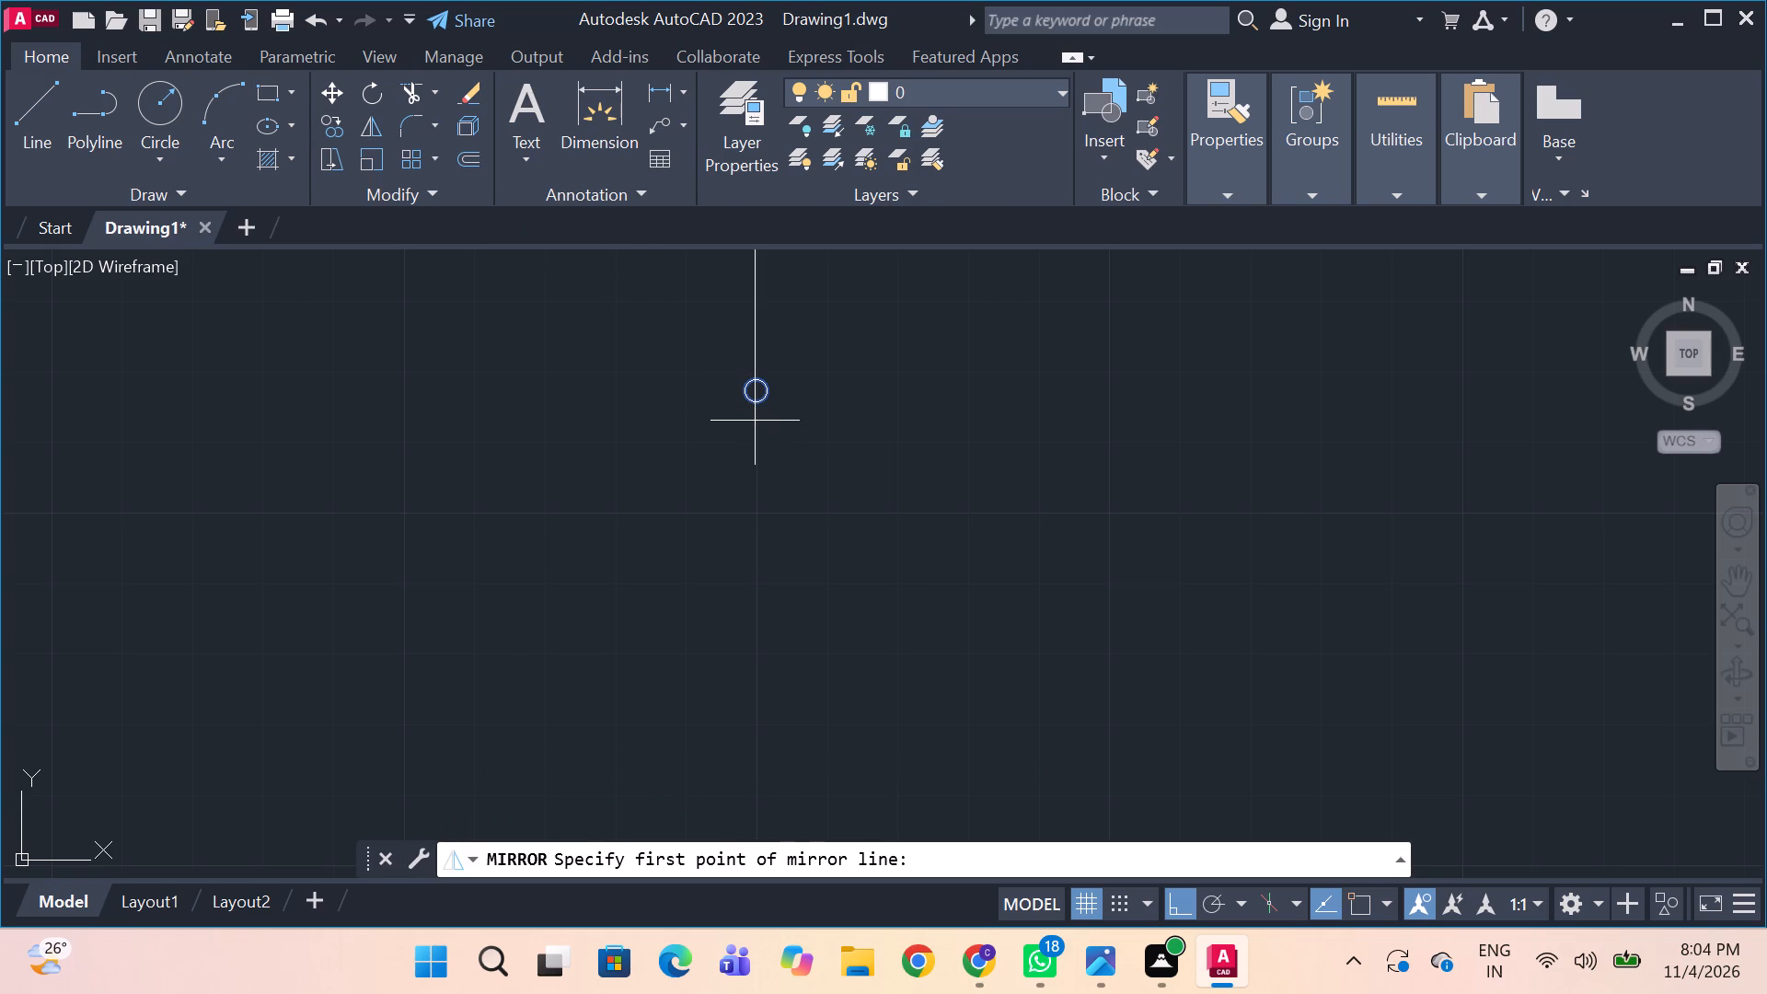
left_click(755, 420)
left_click(751, 420)
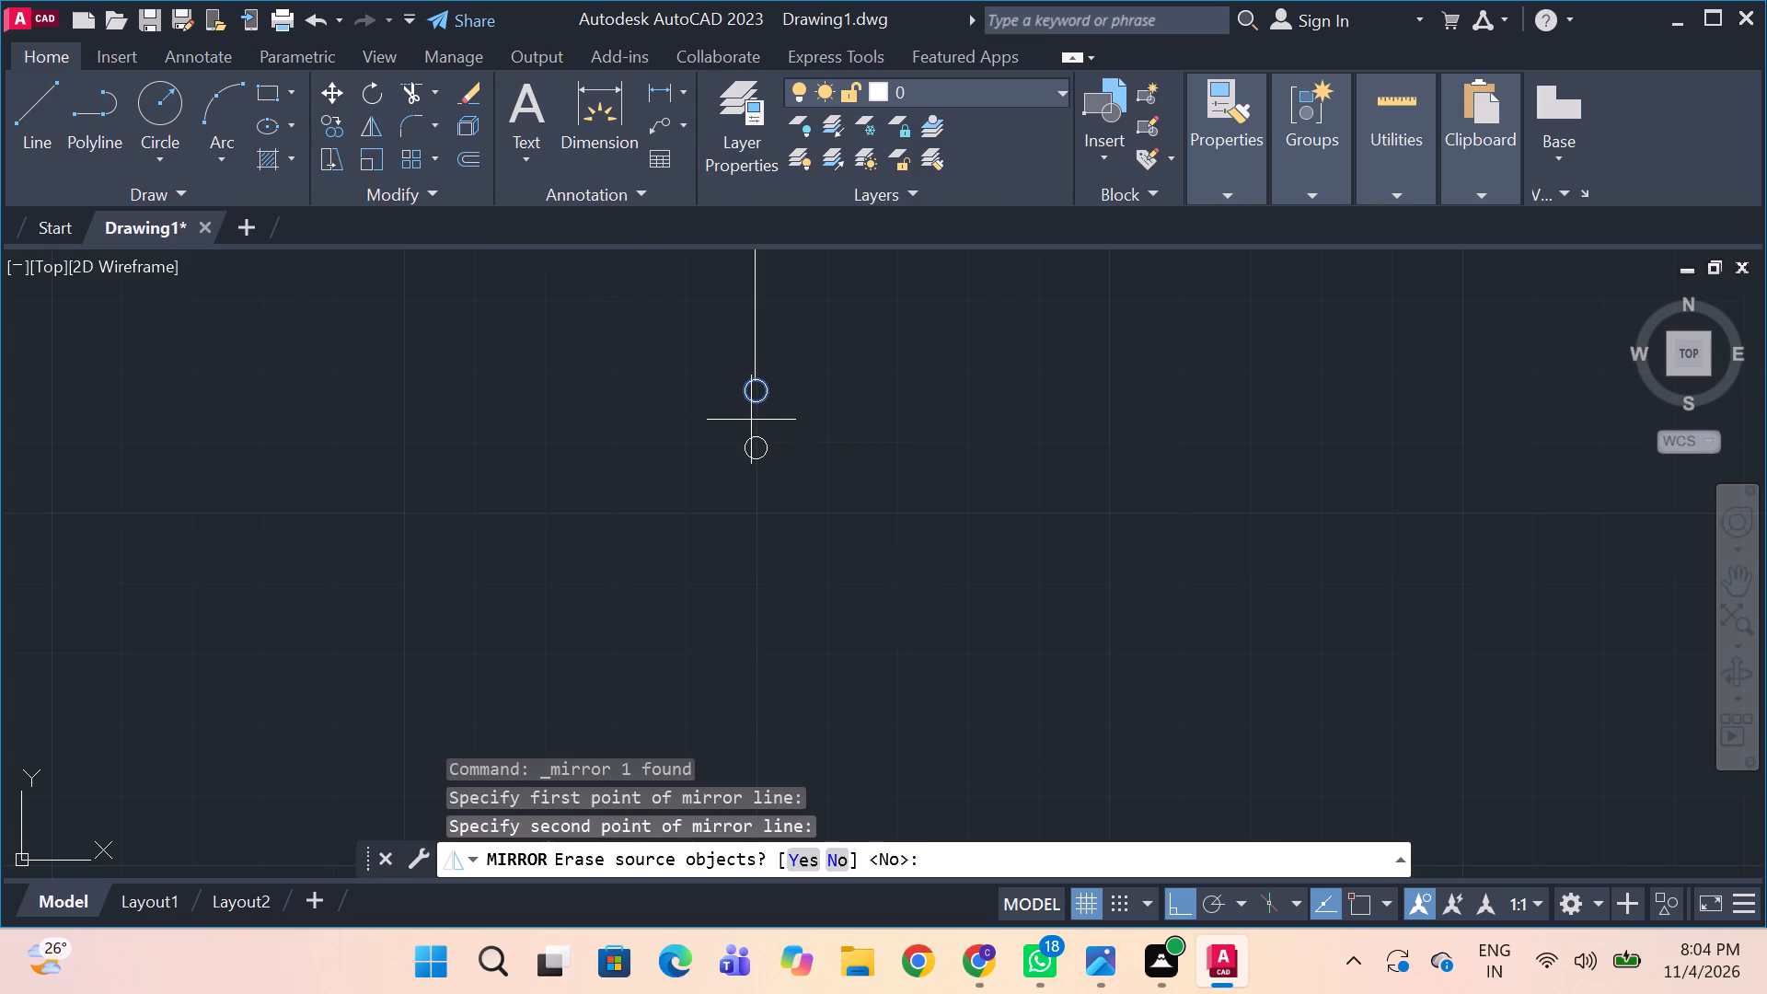
key("space")
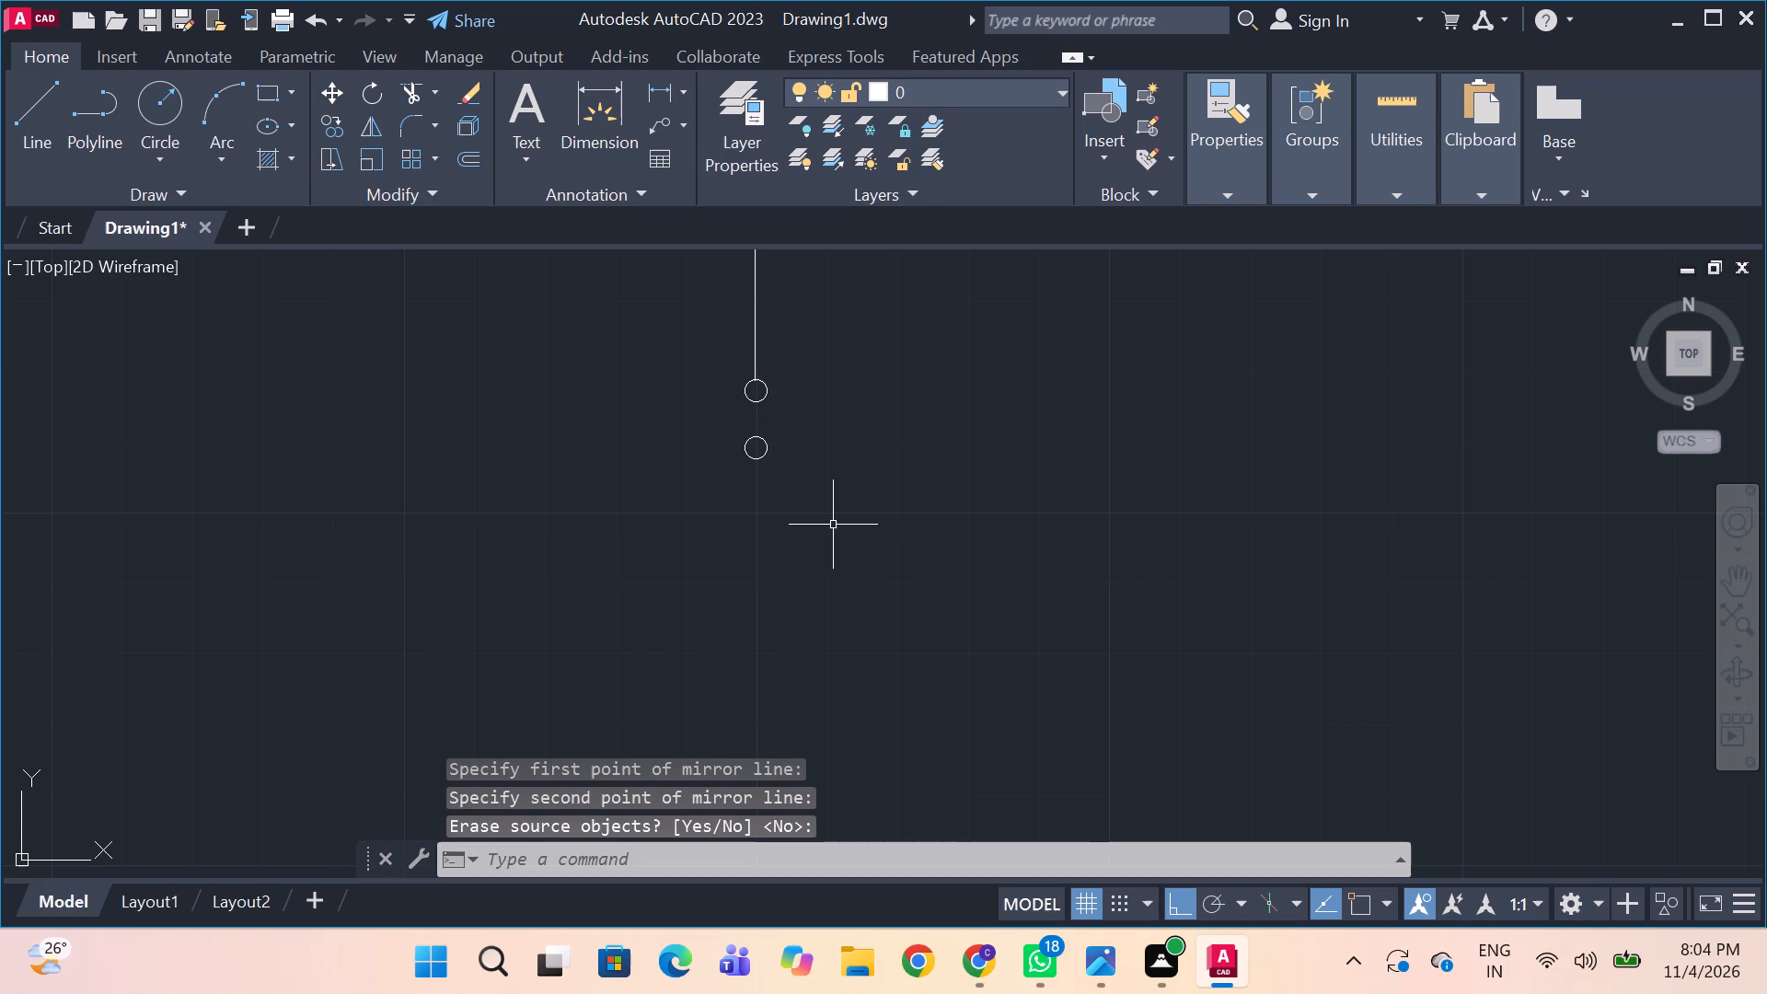
With Ortho off, draw a short slanted line from the lower circle up beside the upper circle as the open isolator blade.
type("l")
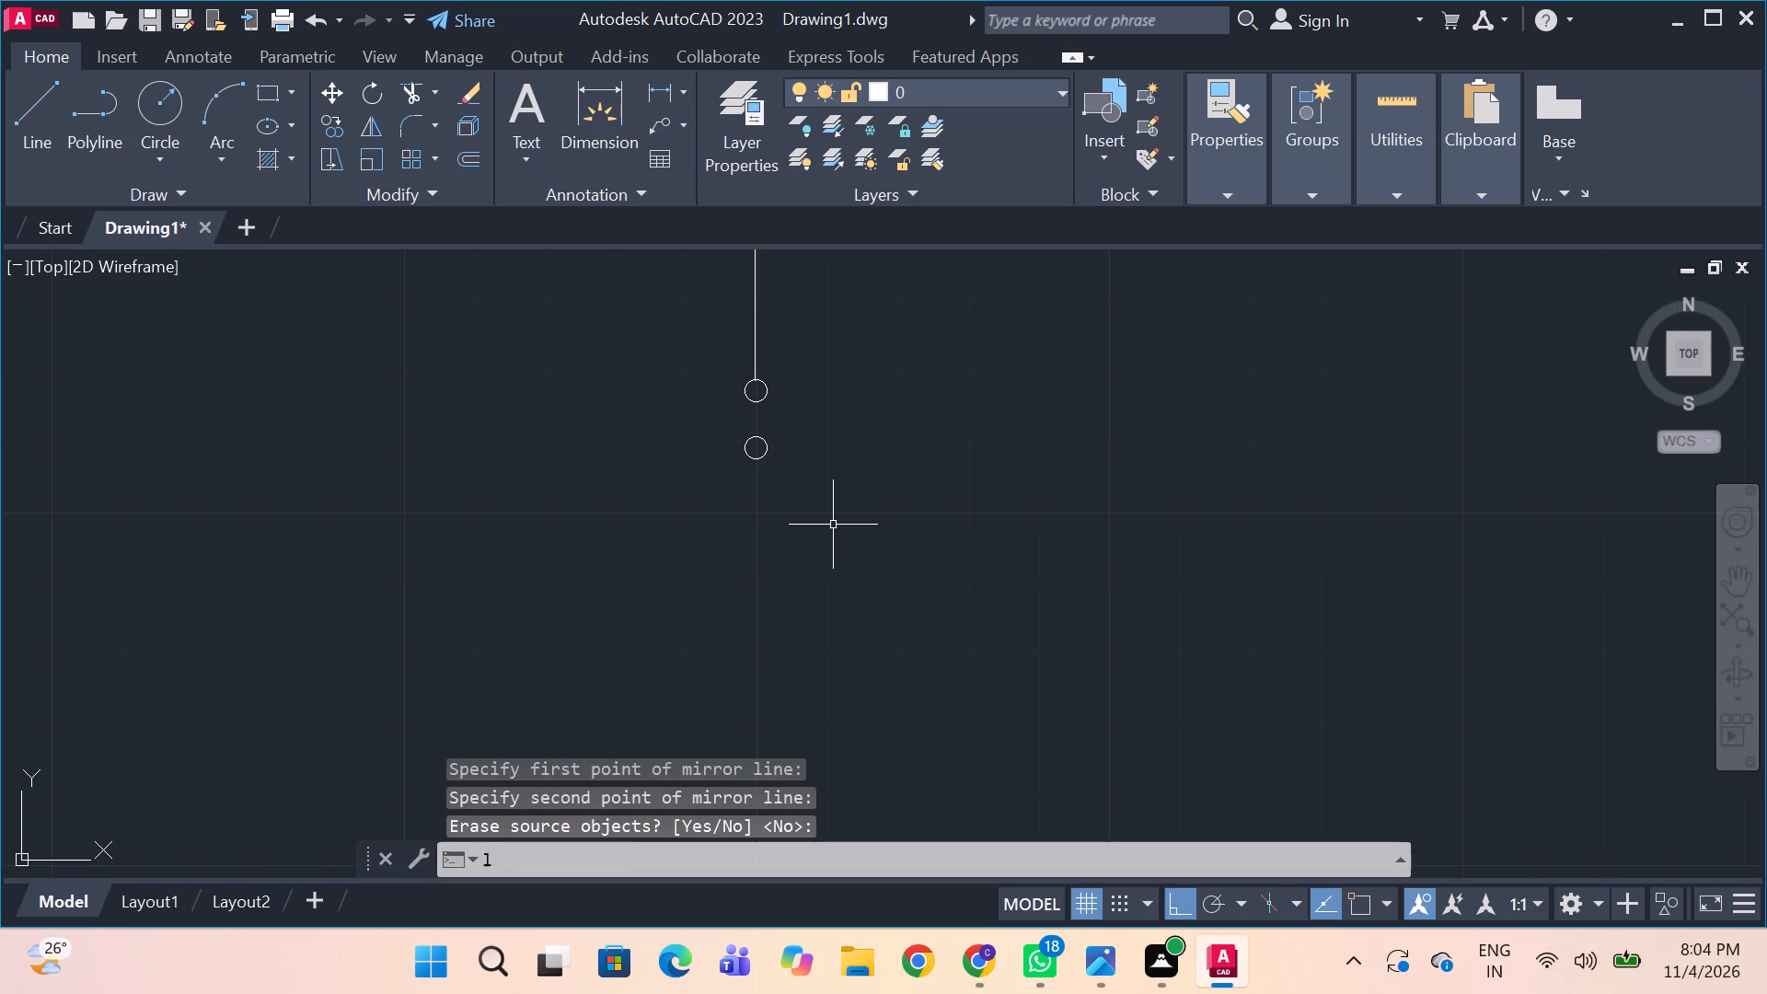
key("space")
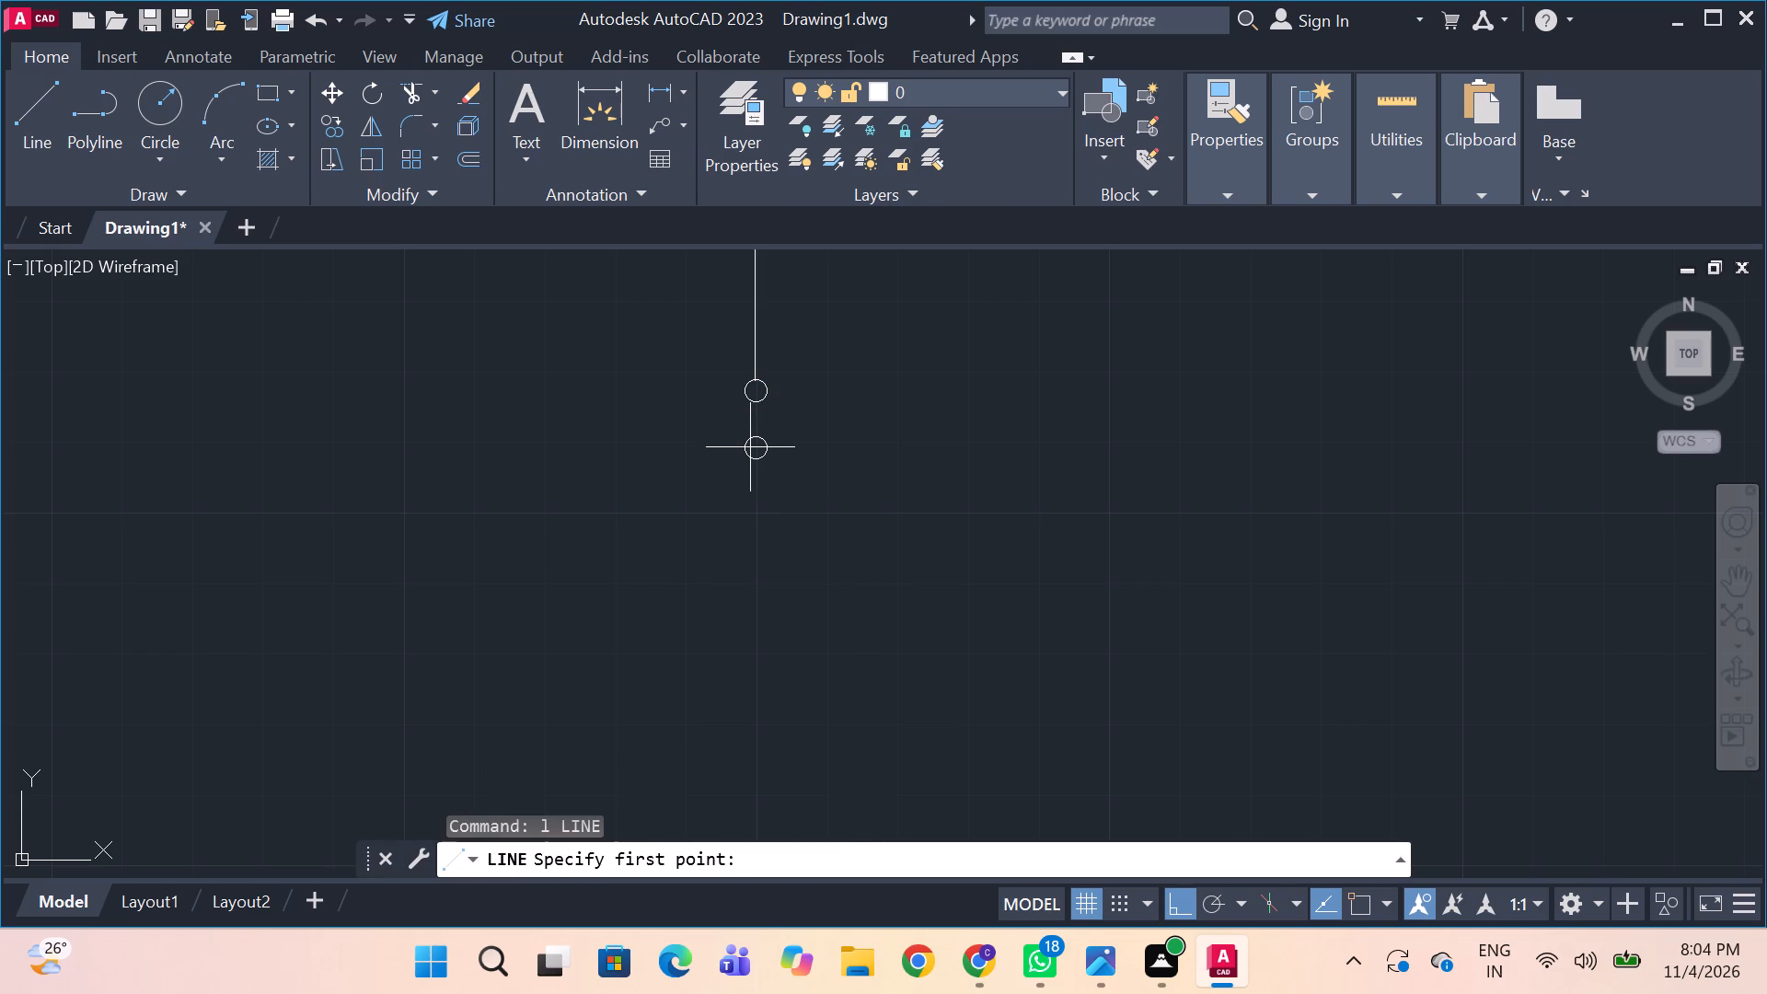
key("F8")
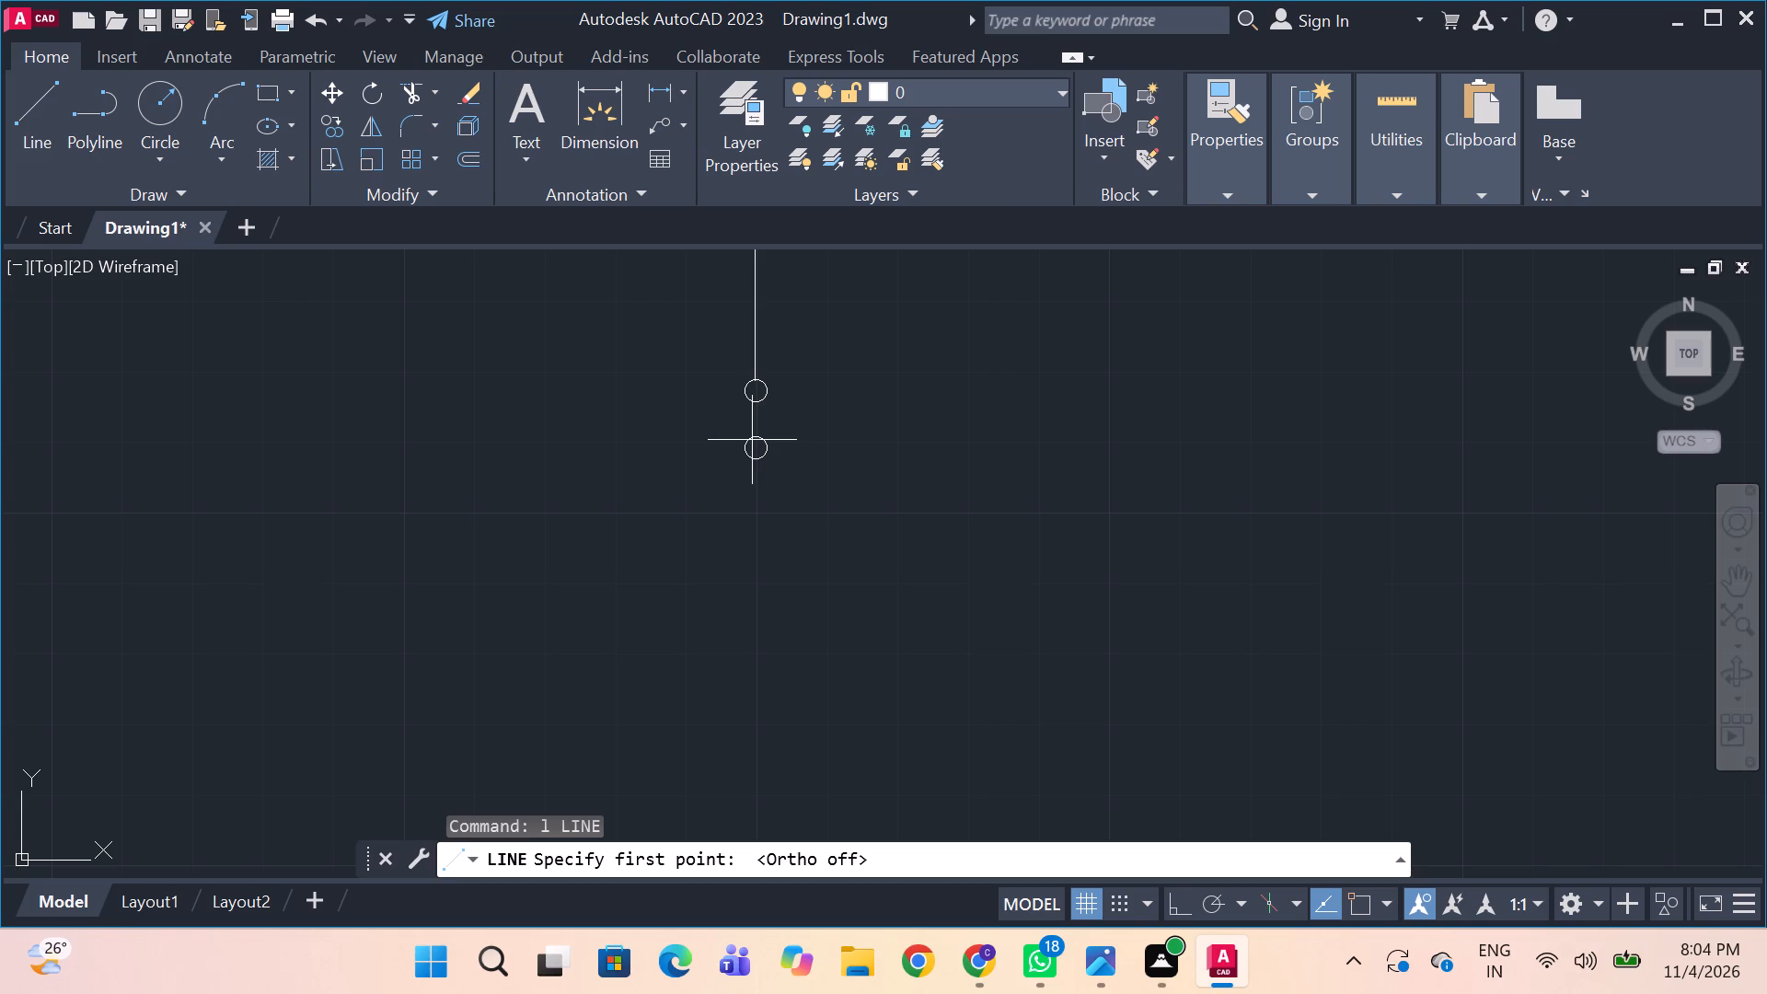
left_click_drag(752, 440, 737, 428)
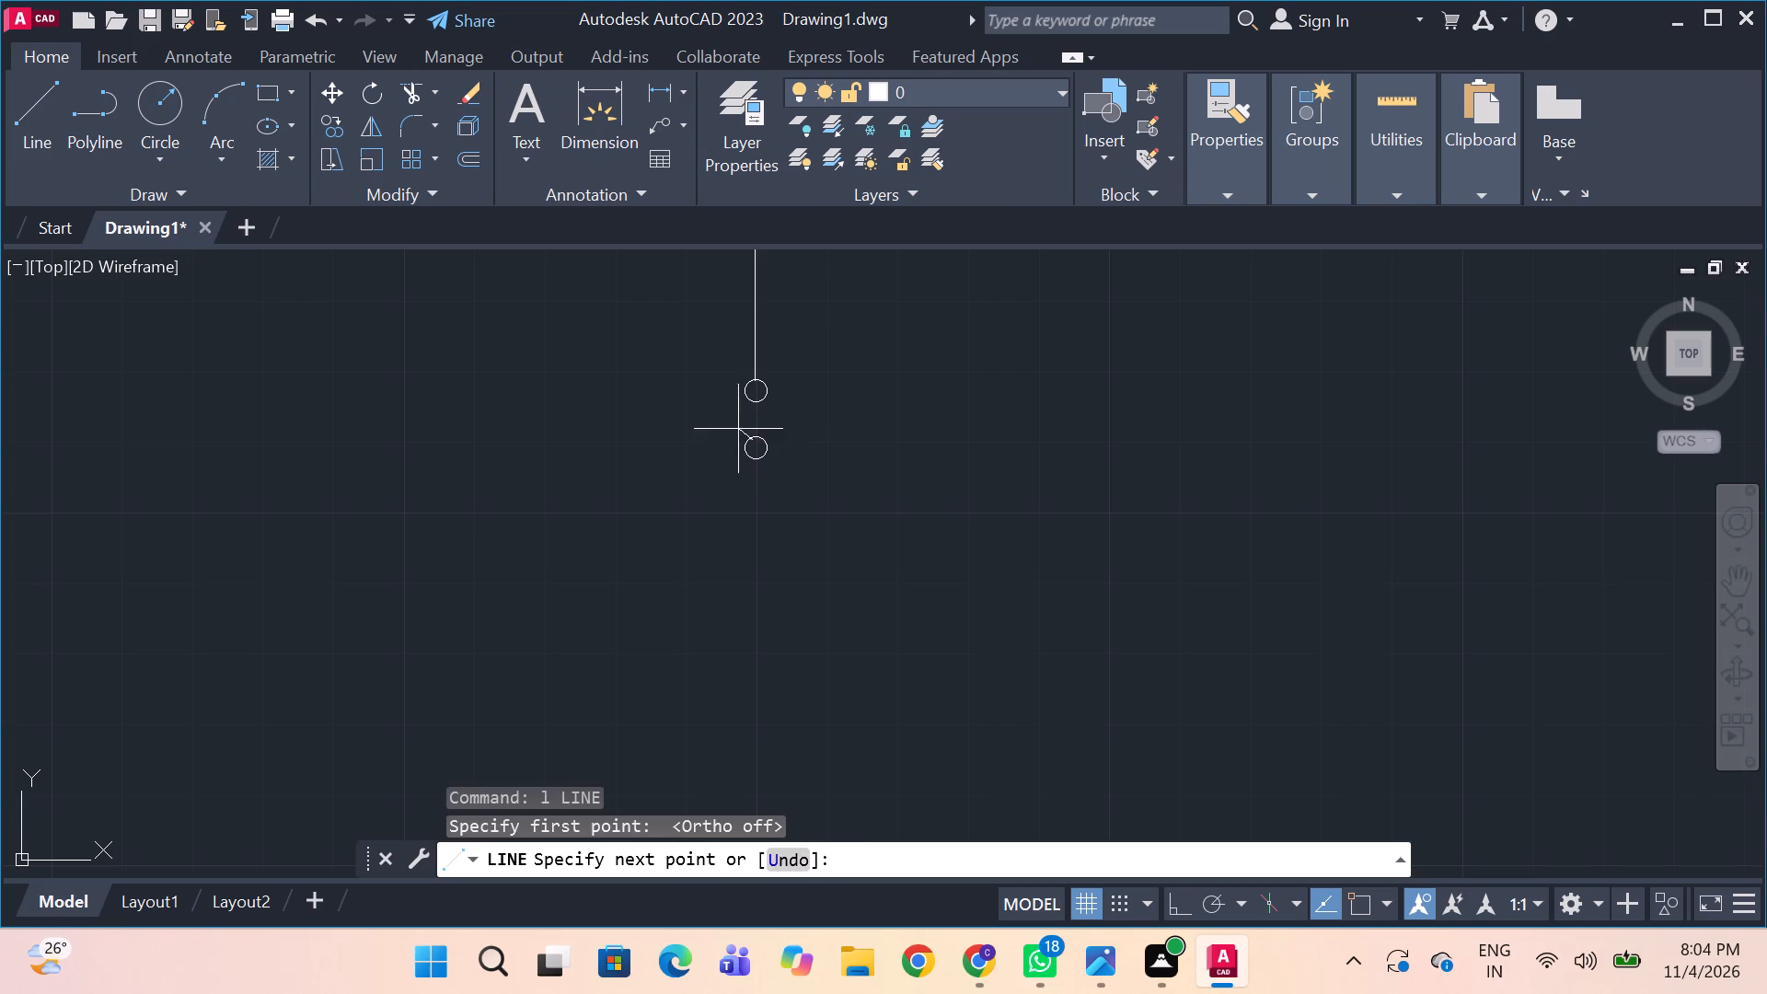
left_click_drag(737, 428, 731, 399)
left_click(731, 399)
key("space")
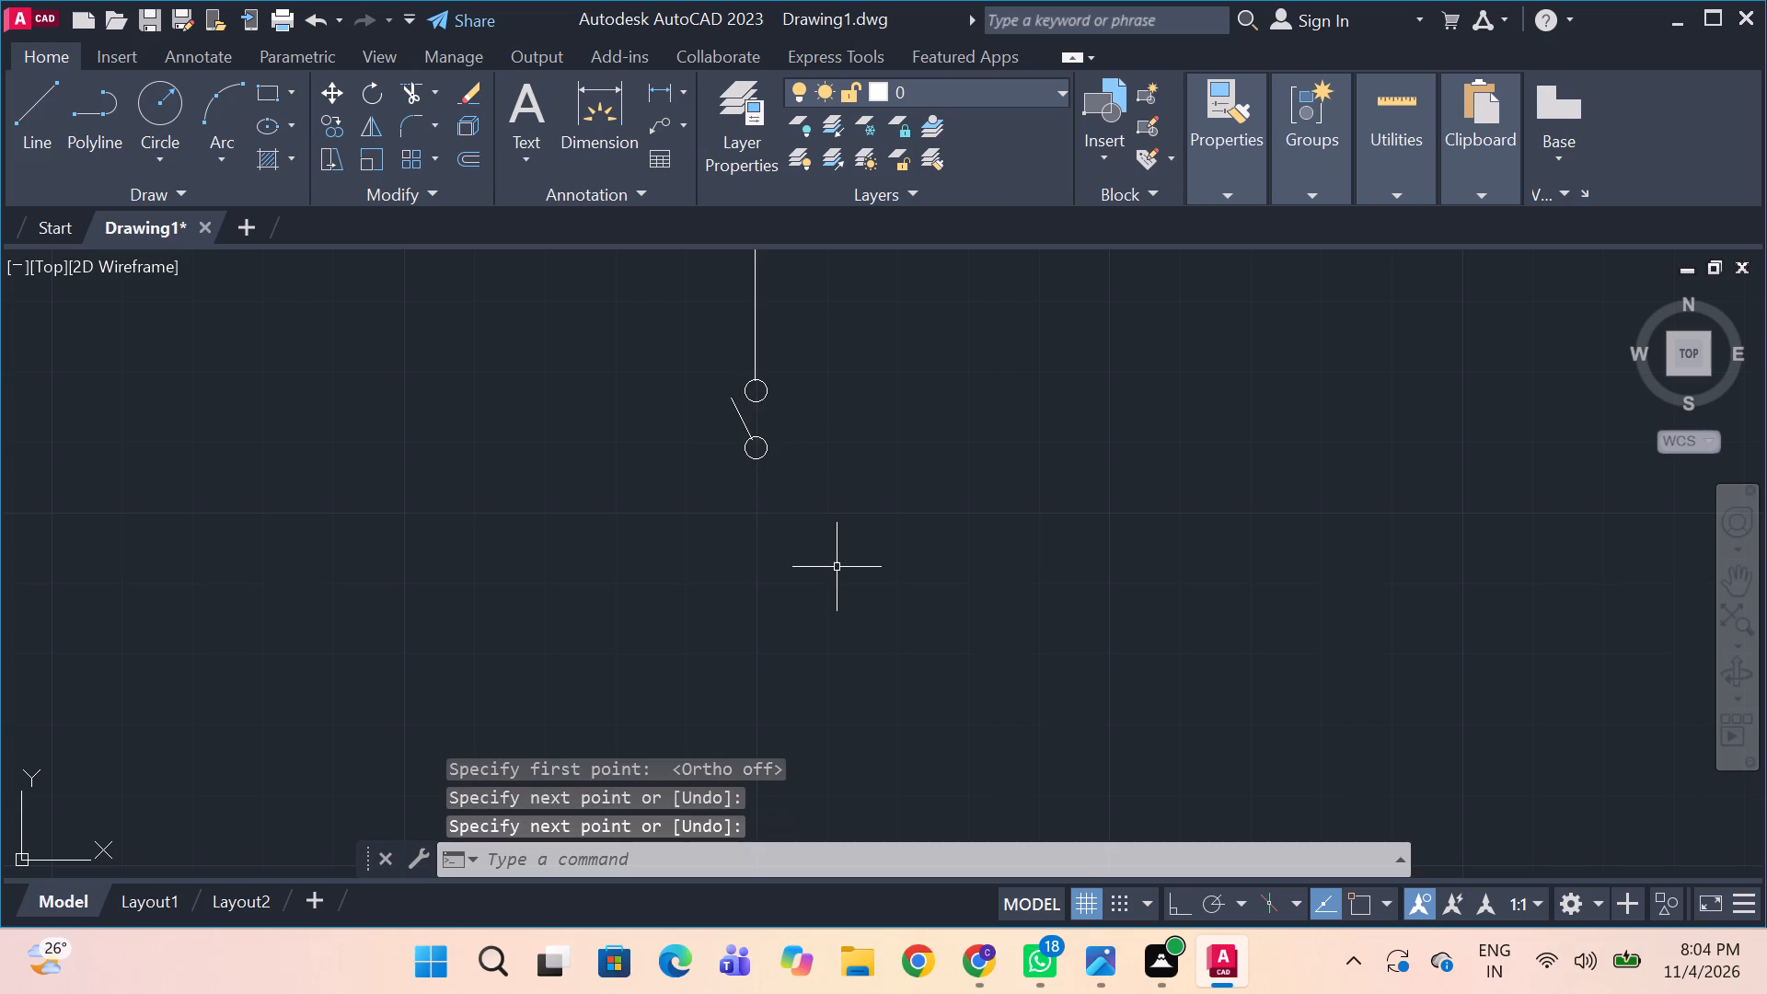
After checking the reference image, draw a vertical line with Ortho on downward from the bottom of the isolator's lower circle.
key("alt+Tab")
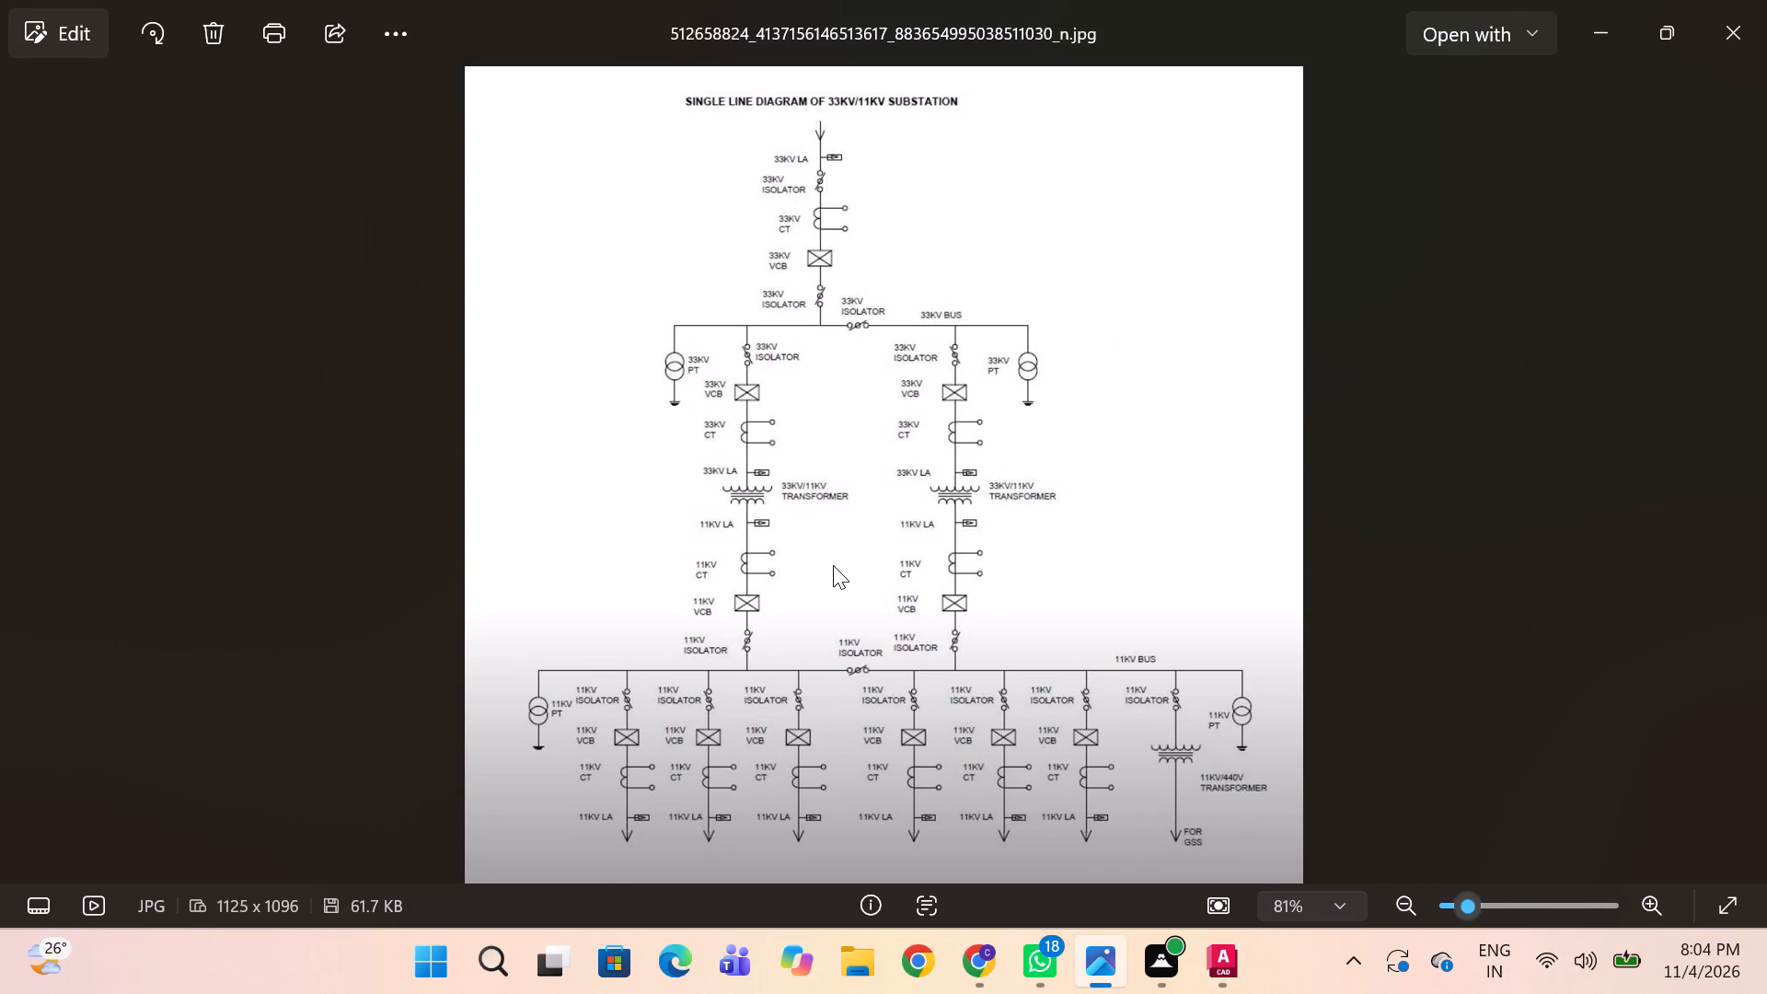
key("alt+Tab")
type("l")
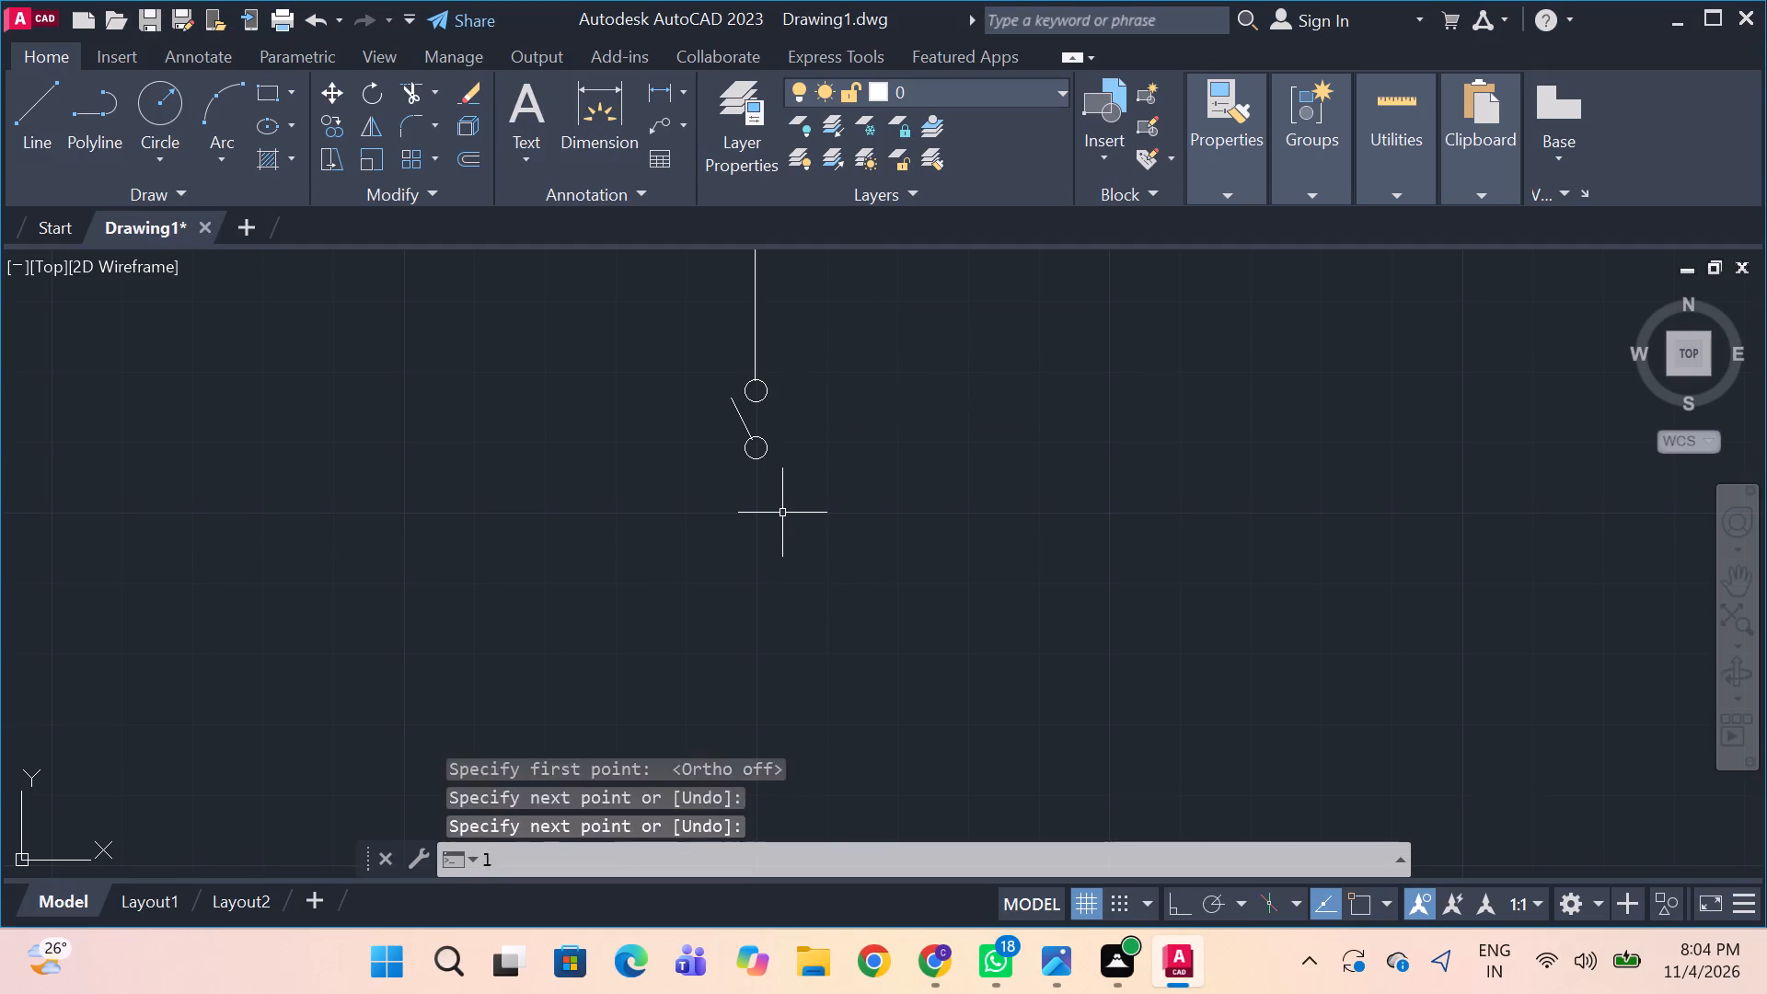
key("space")
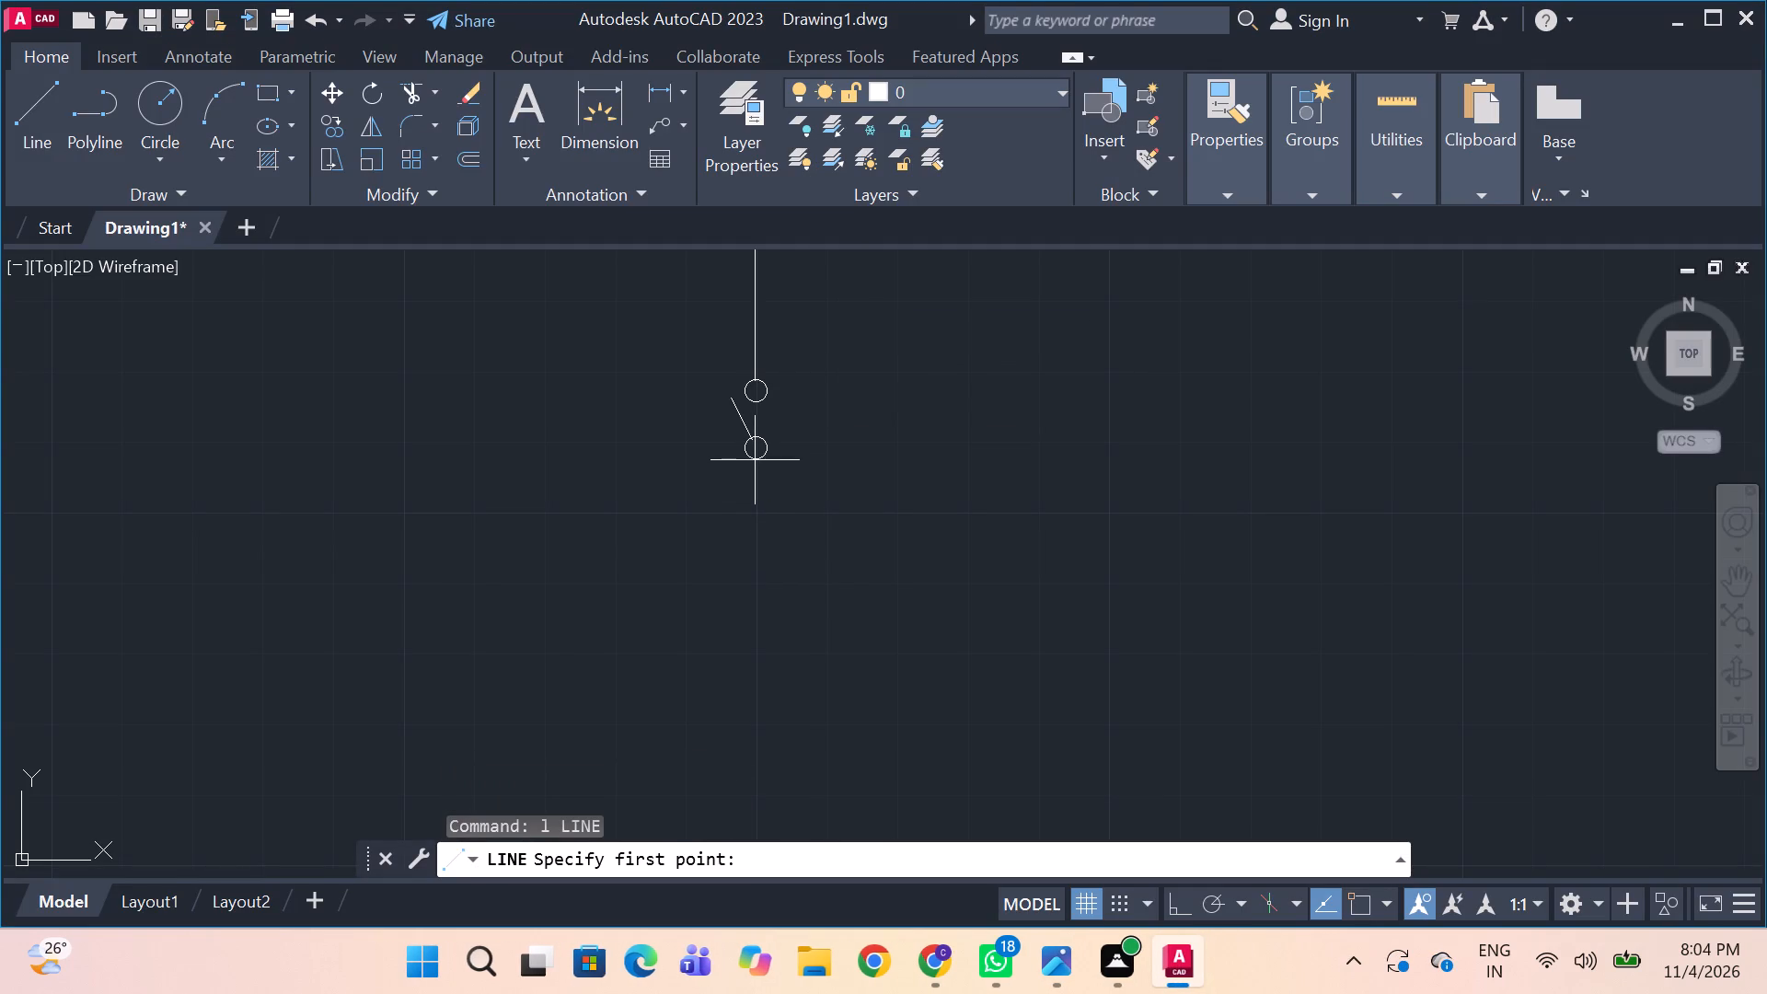
left_click_drag(755, 460, 759, 554)
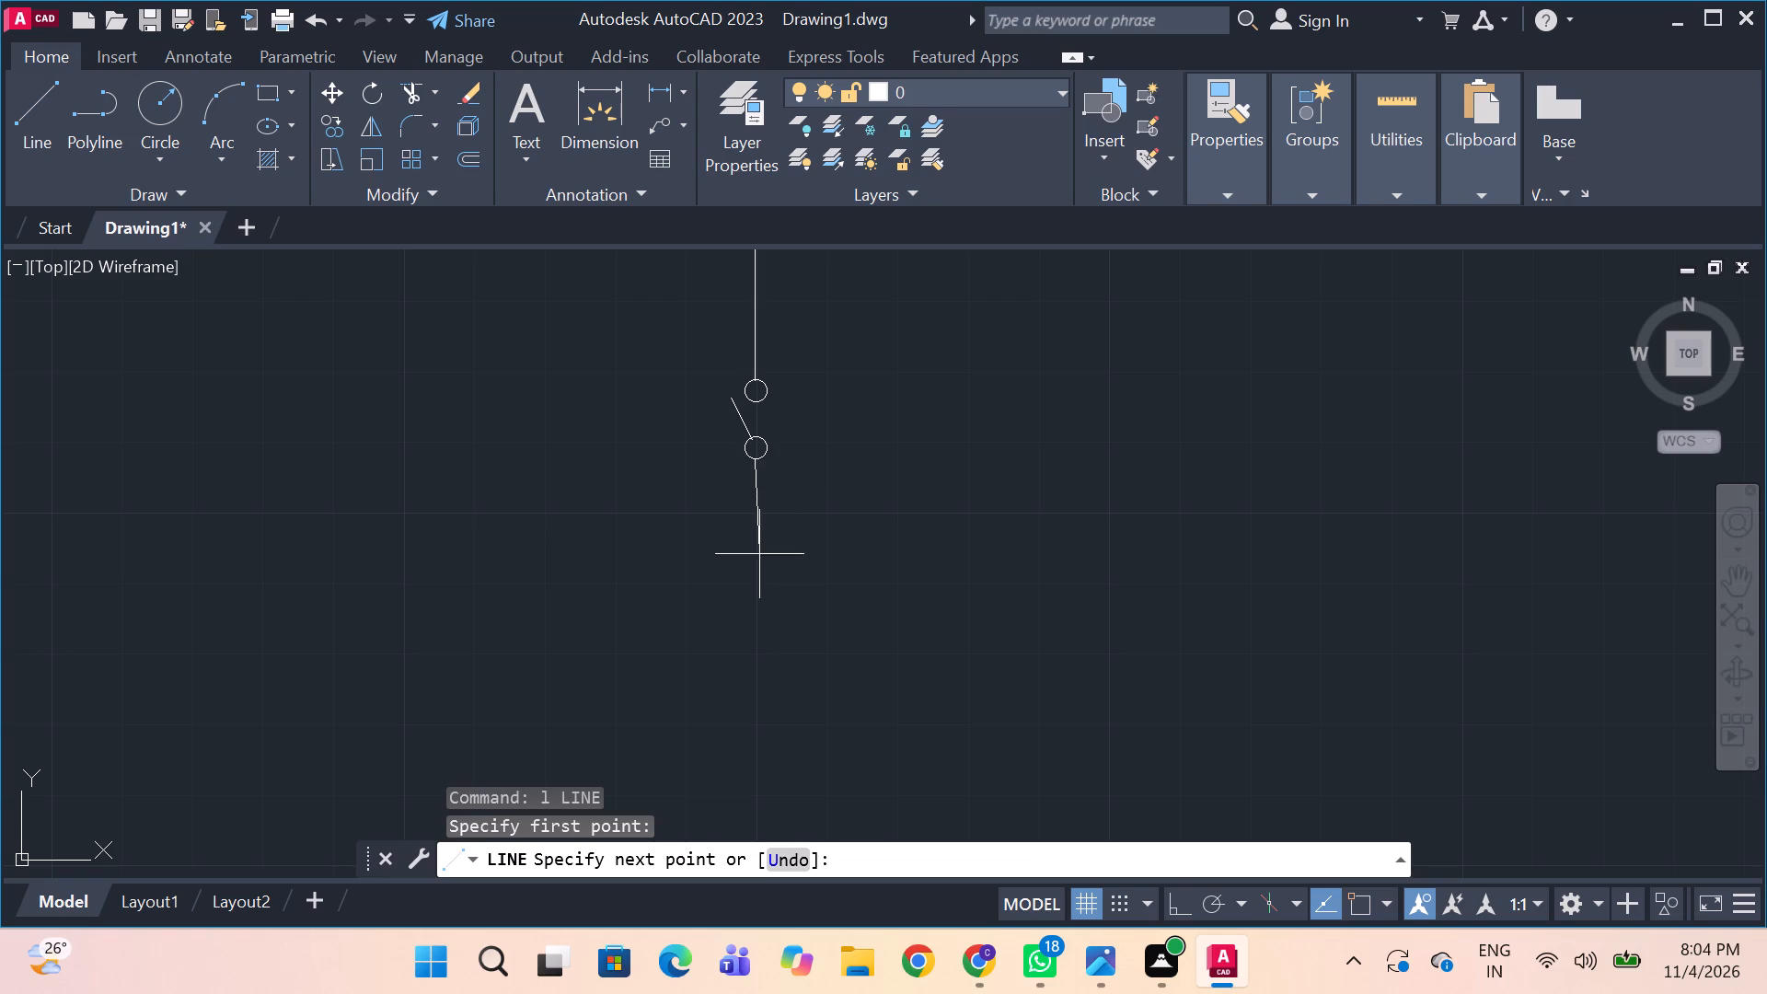
left_click_drag(759, 554, 755, 593)
key("F8")
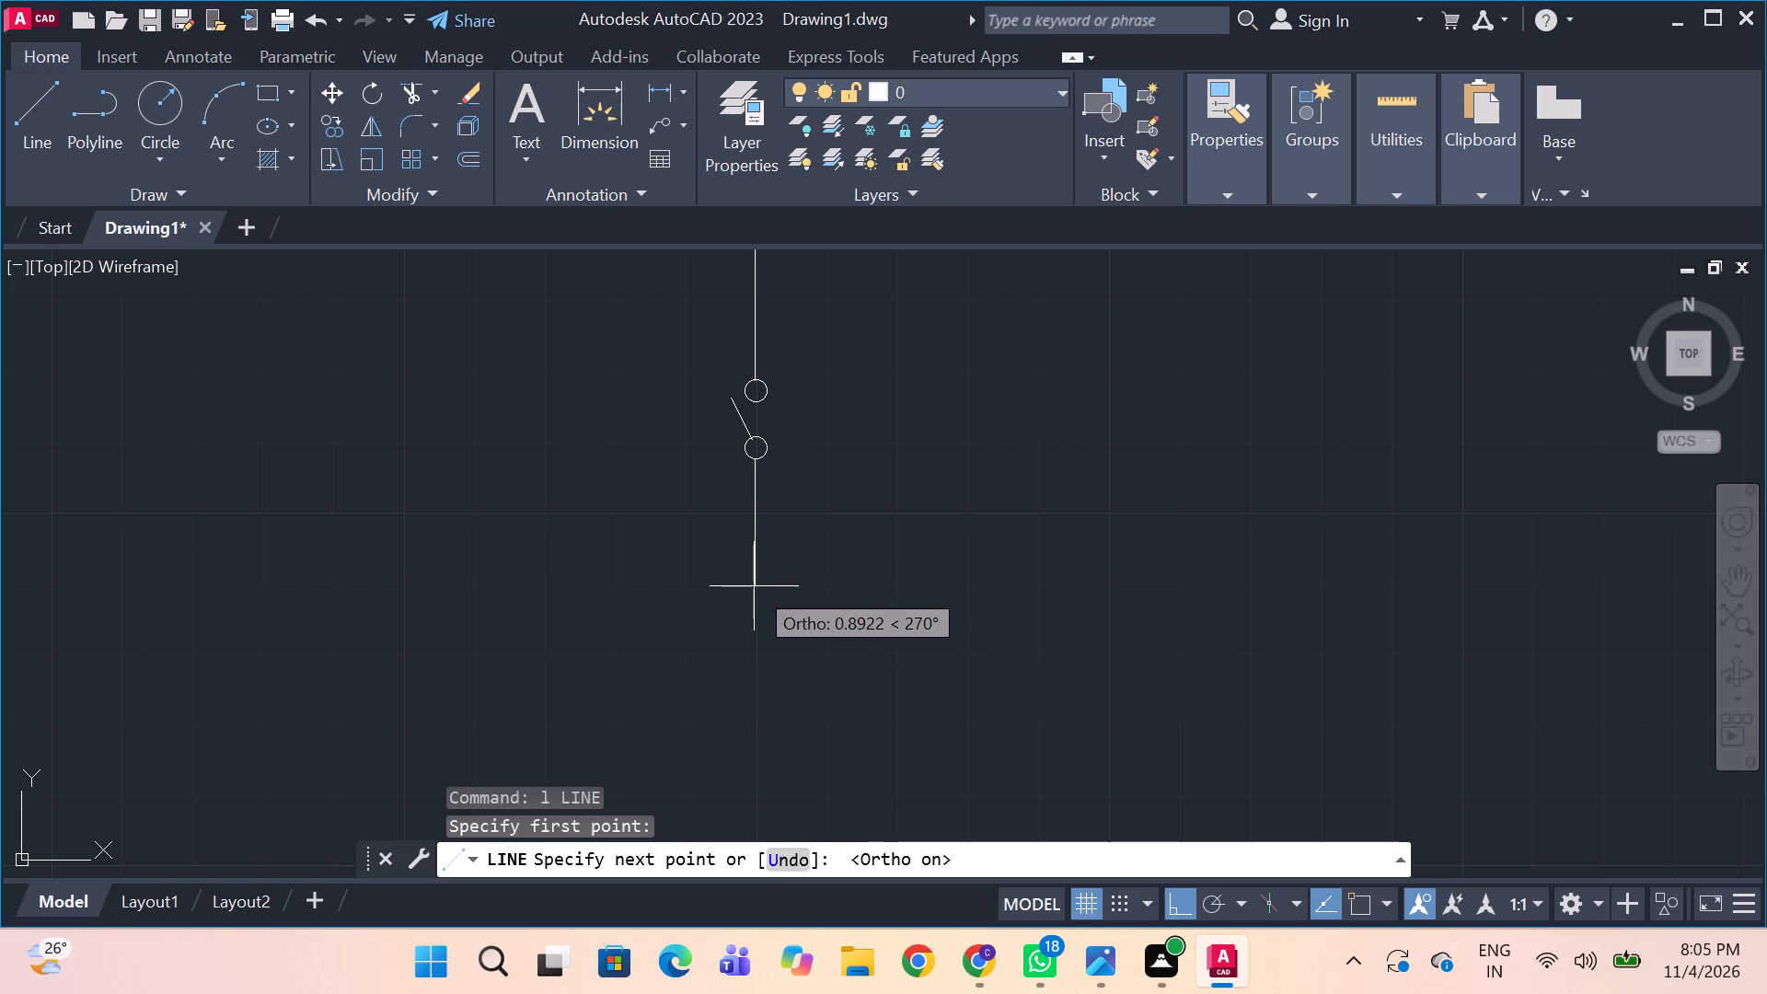
left_click(756, 595)
key("space")
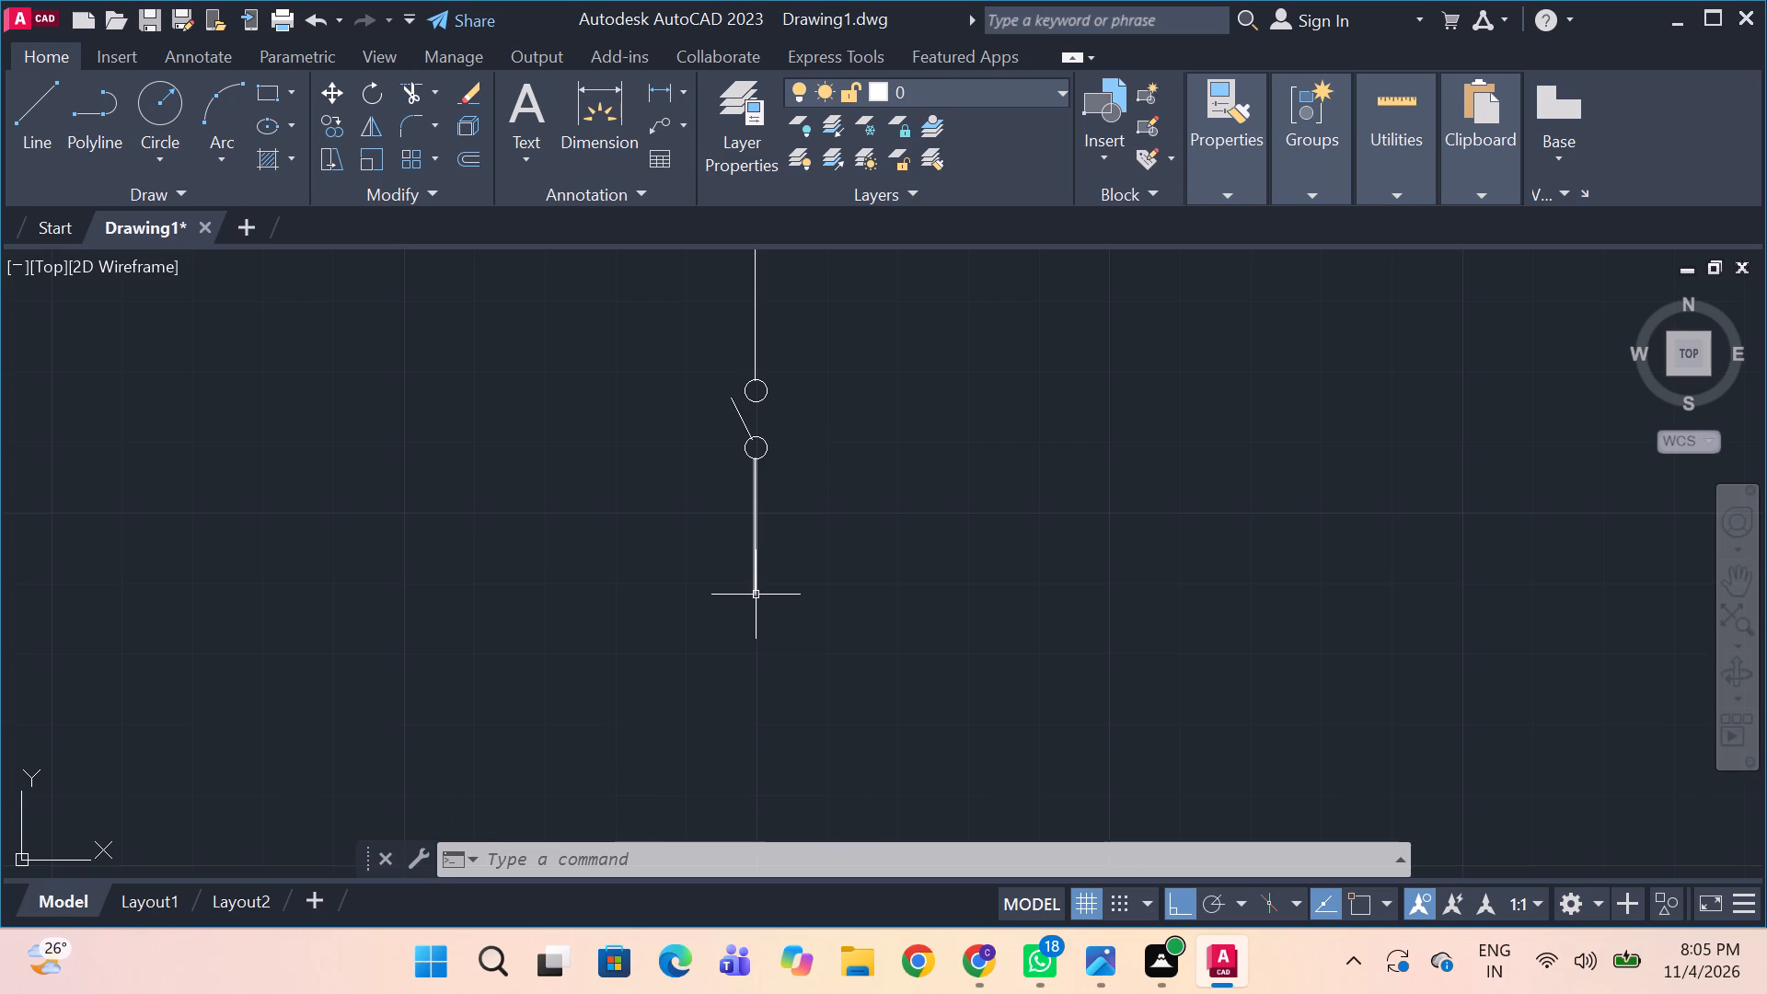
After checking the reference image, draw a small horizontal rectangle just below and beside the lower end of the feeder line.
key("alt+Tab")
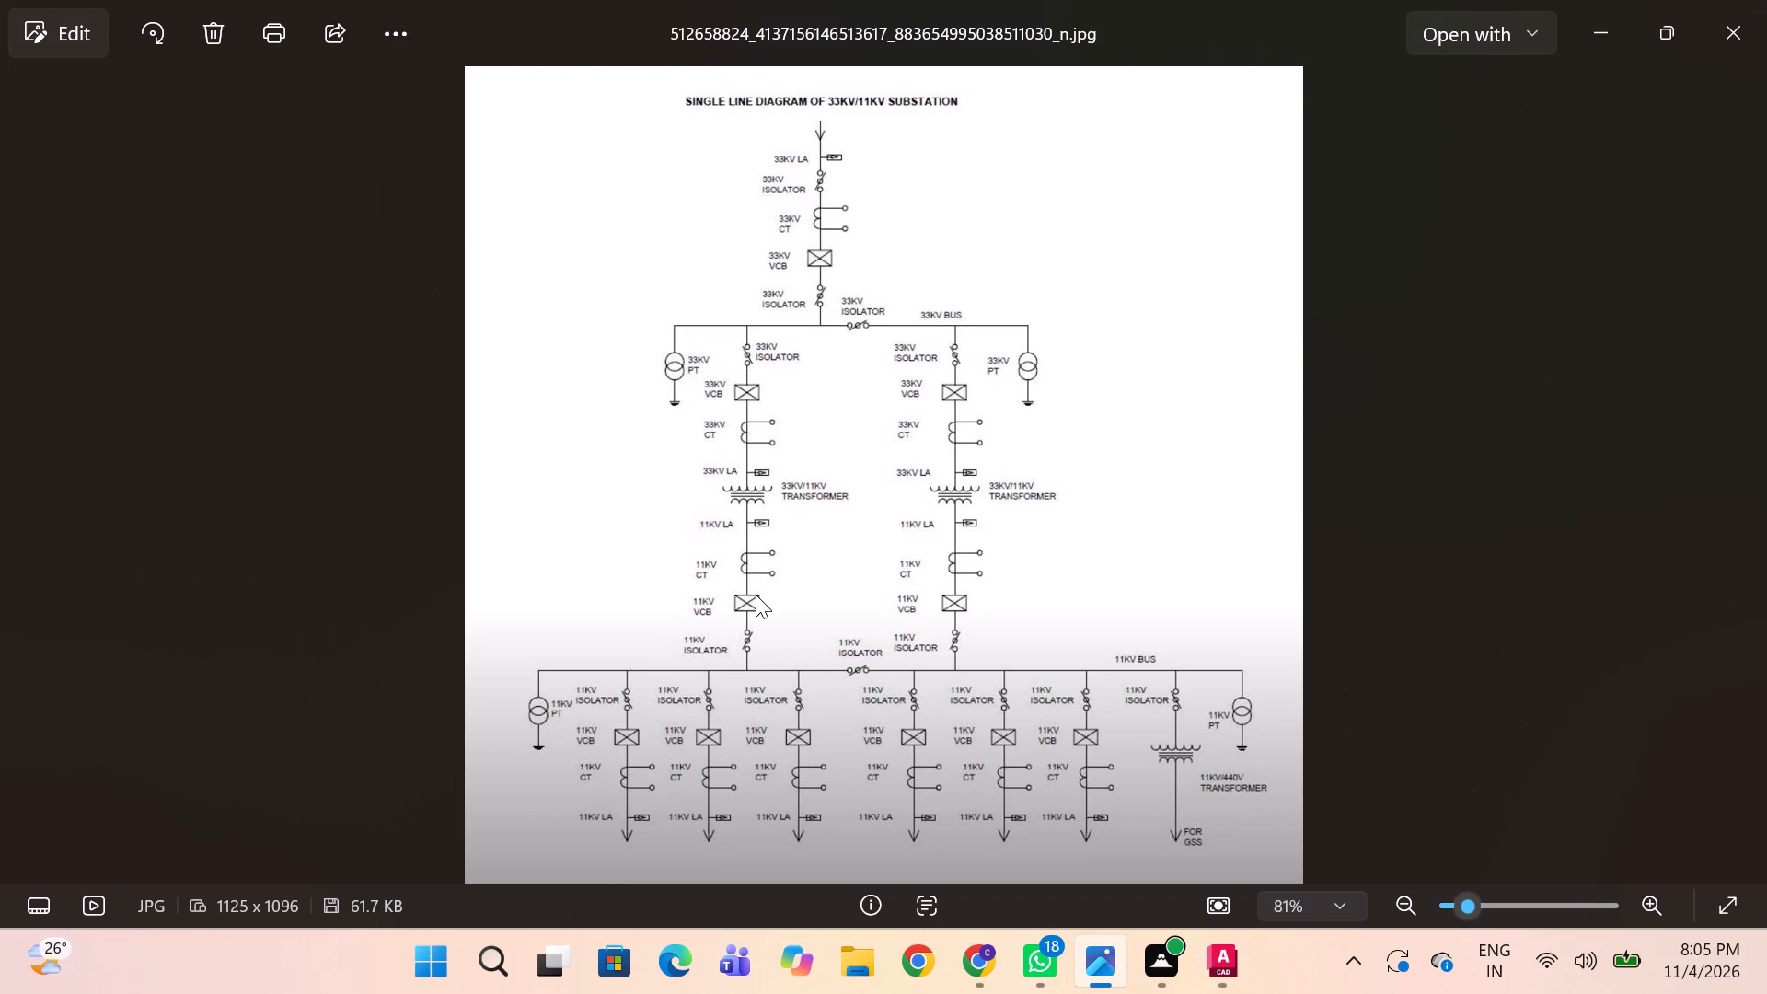
key("alt+Tab")
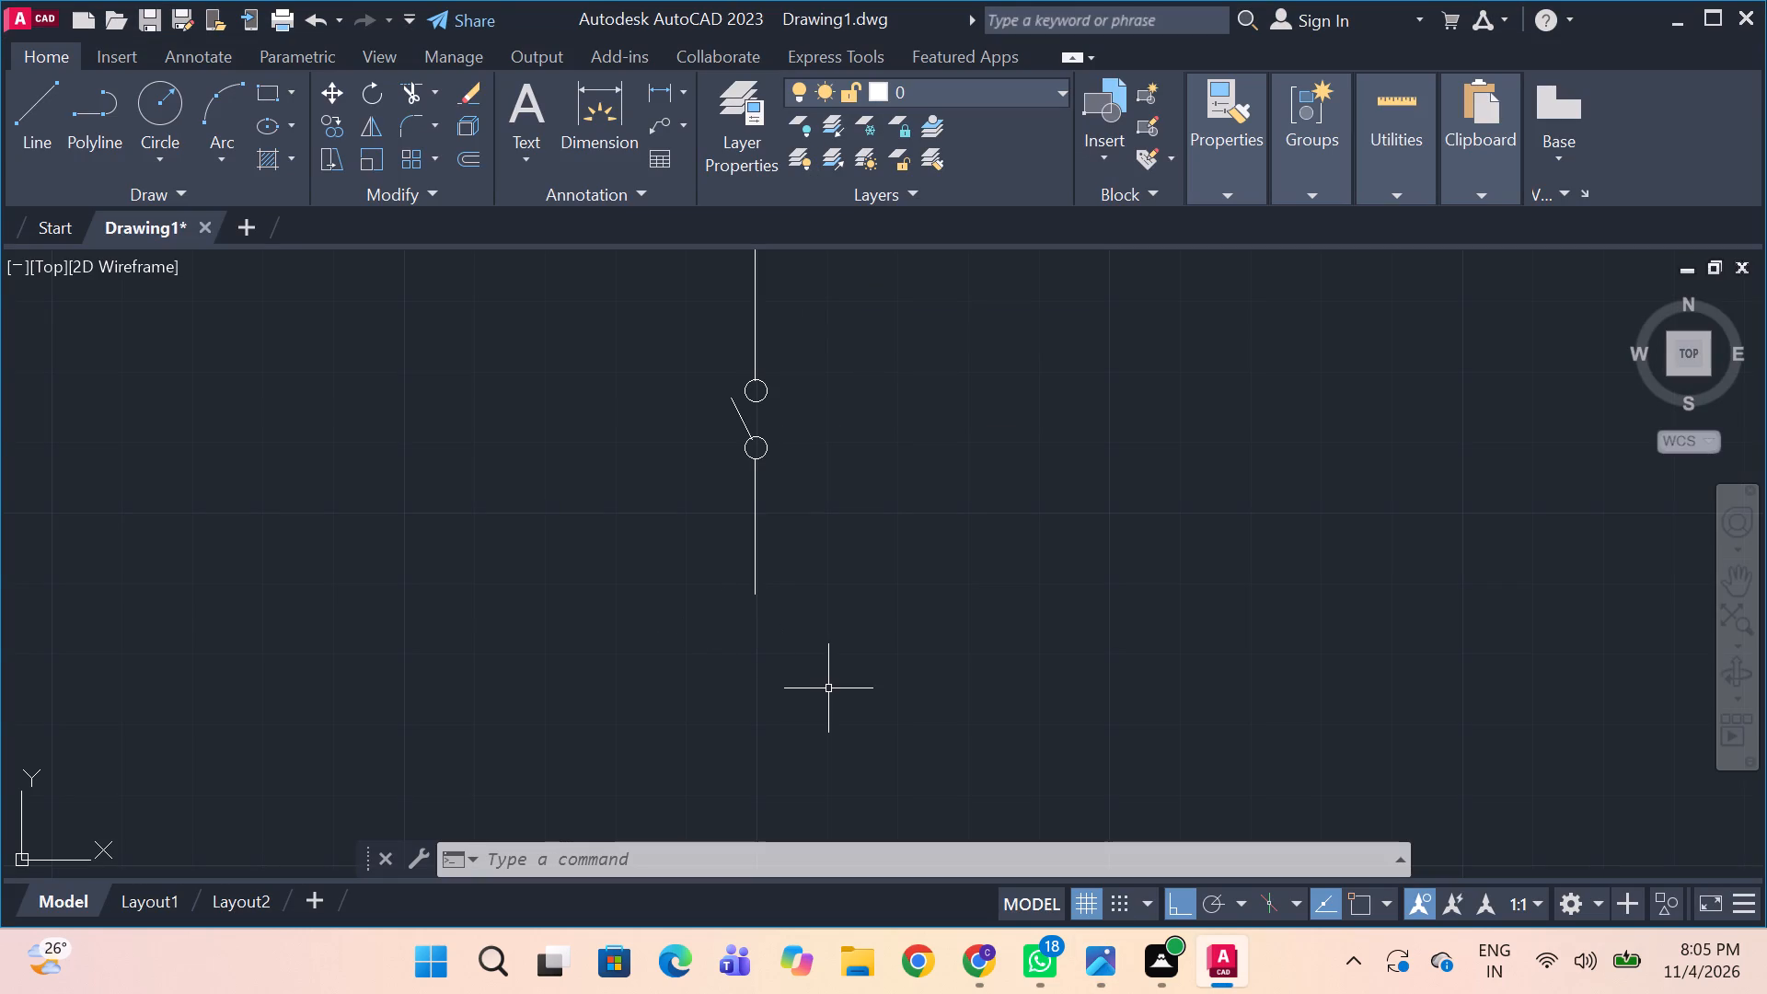
type("rec")
key("space")
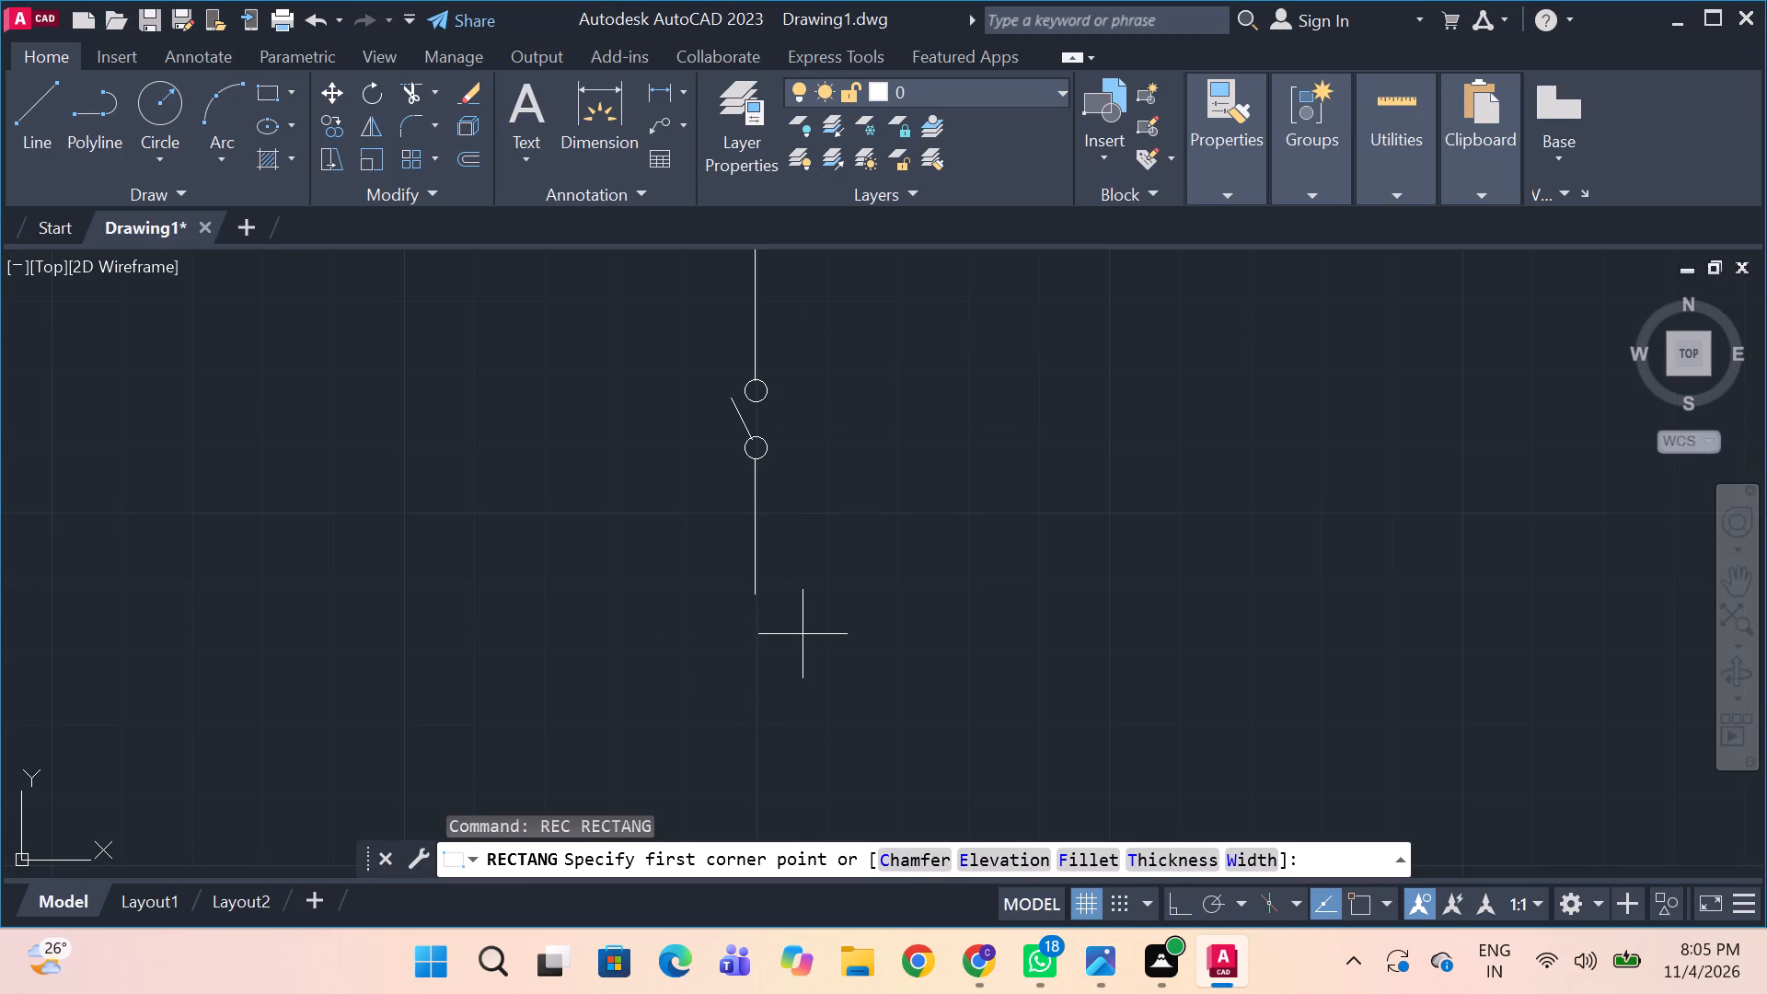
left_click_drag(813, 623, 848, 650)
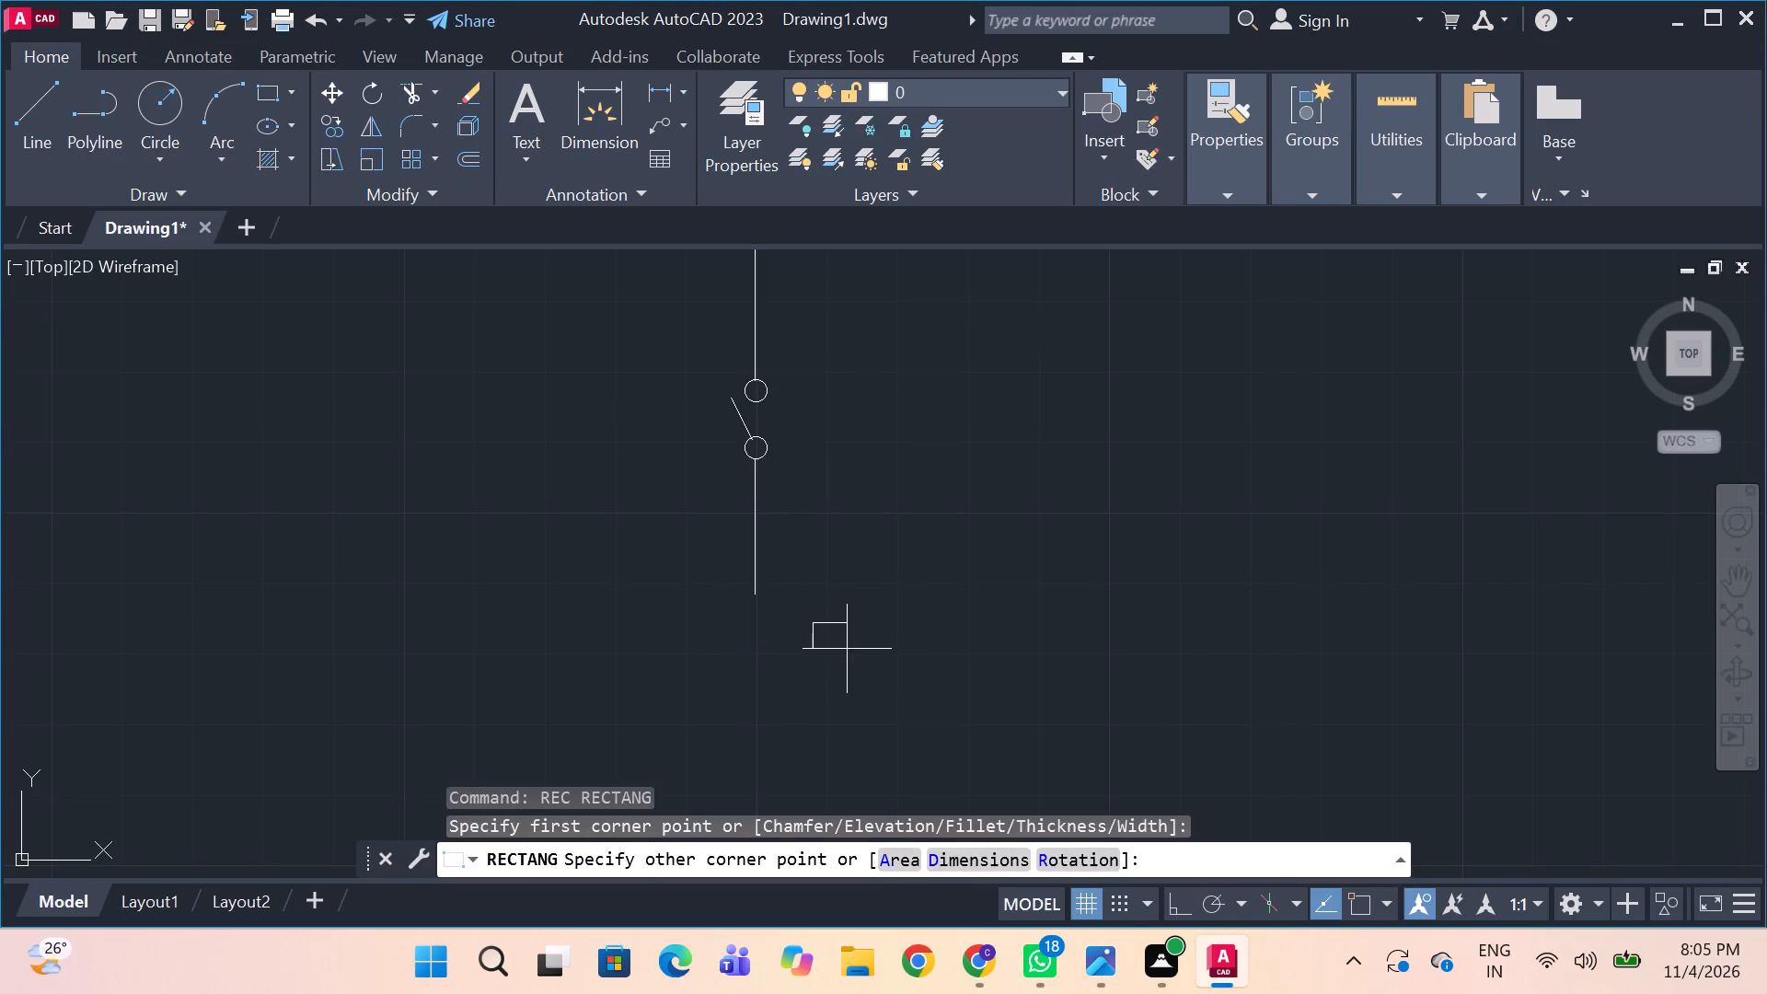
left_click_drag(848, 650, 874, 661)
left_click(874, 661)
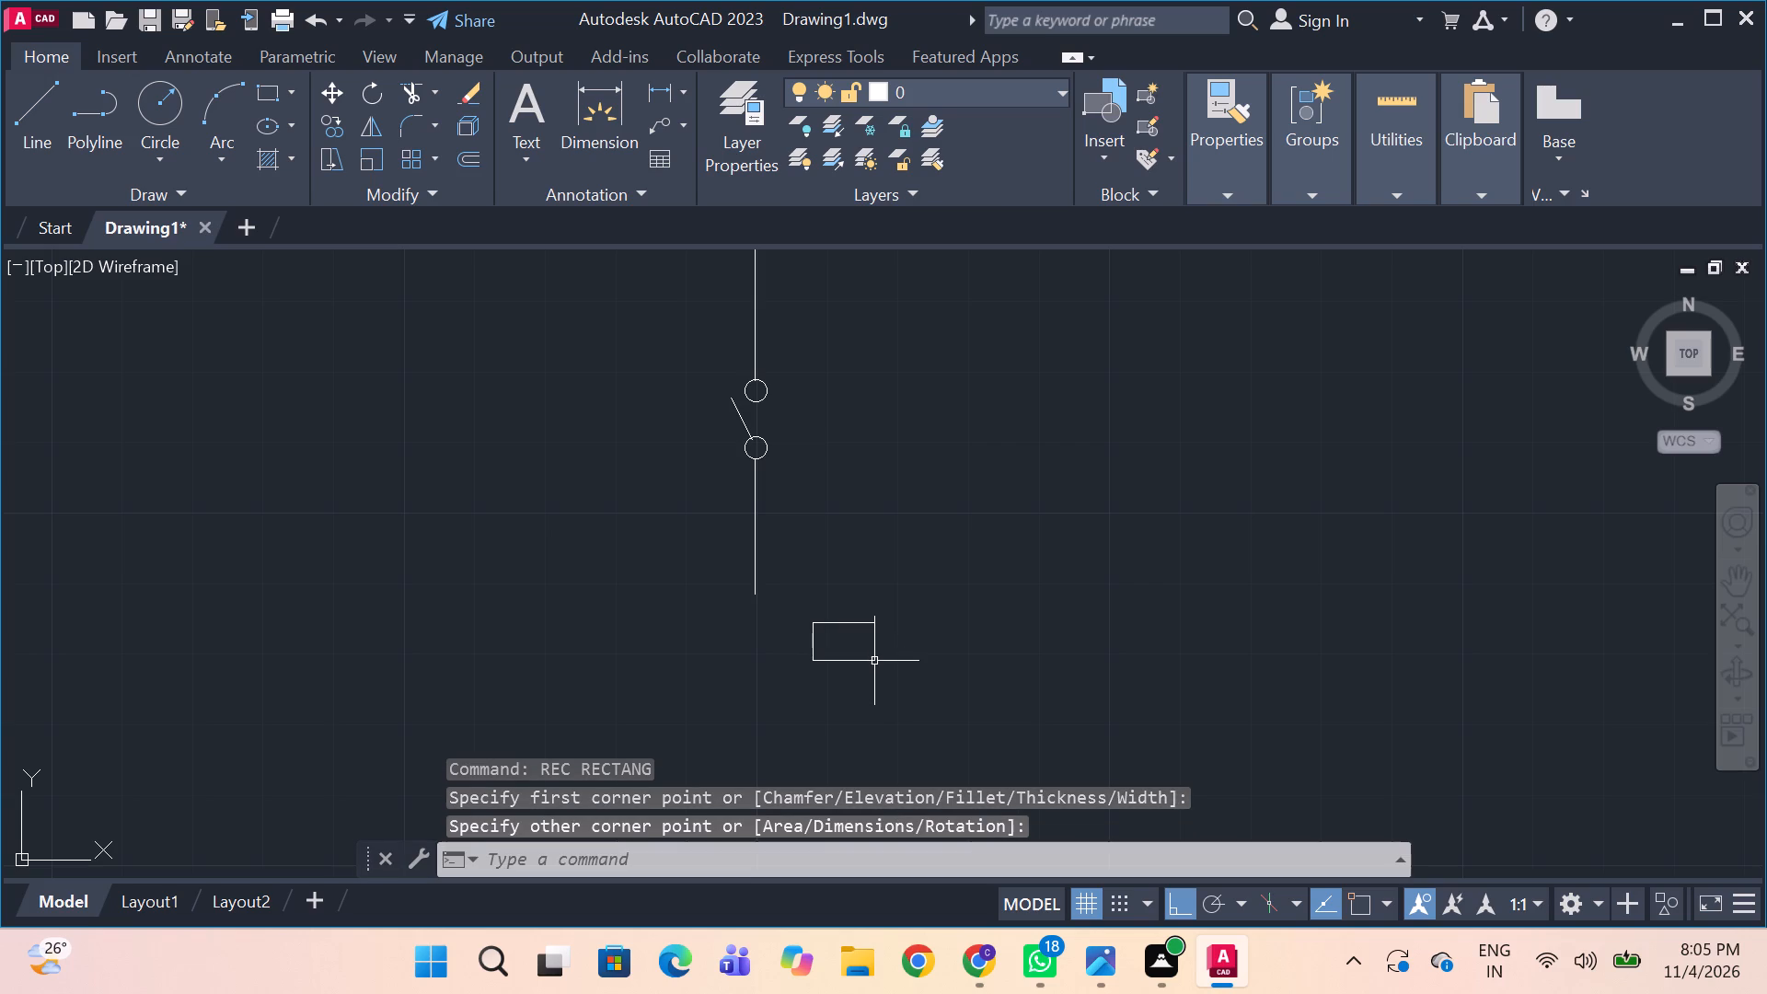
Move the rectangle horizontally with Ortho on so it sits directly beneath the lower end of the feeder line.
left_click(849, 643)
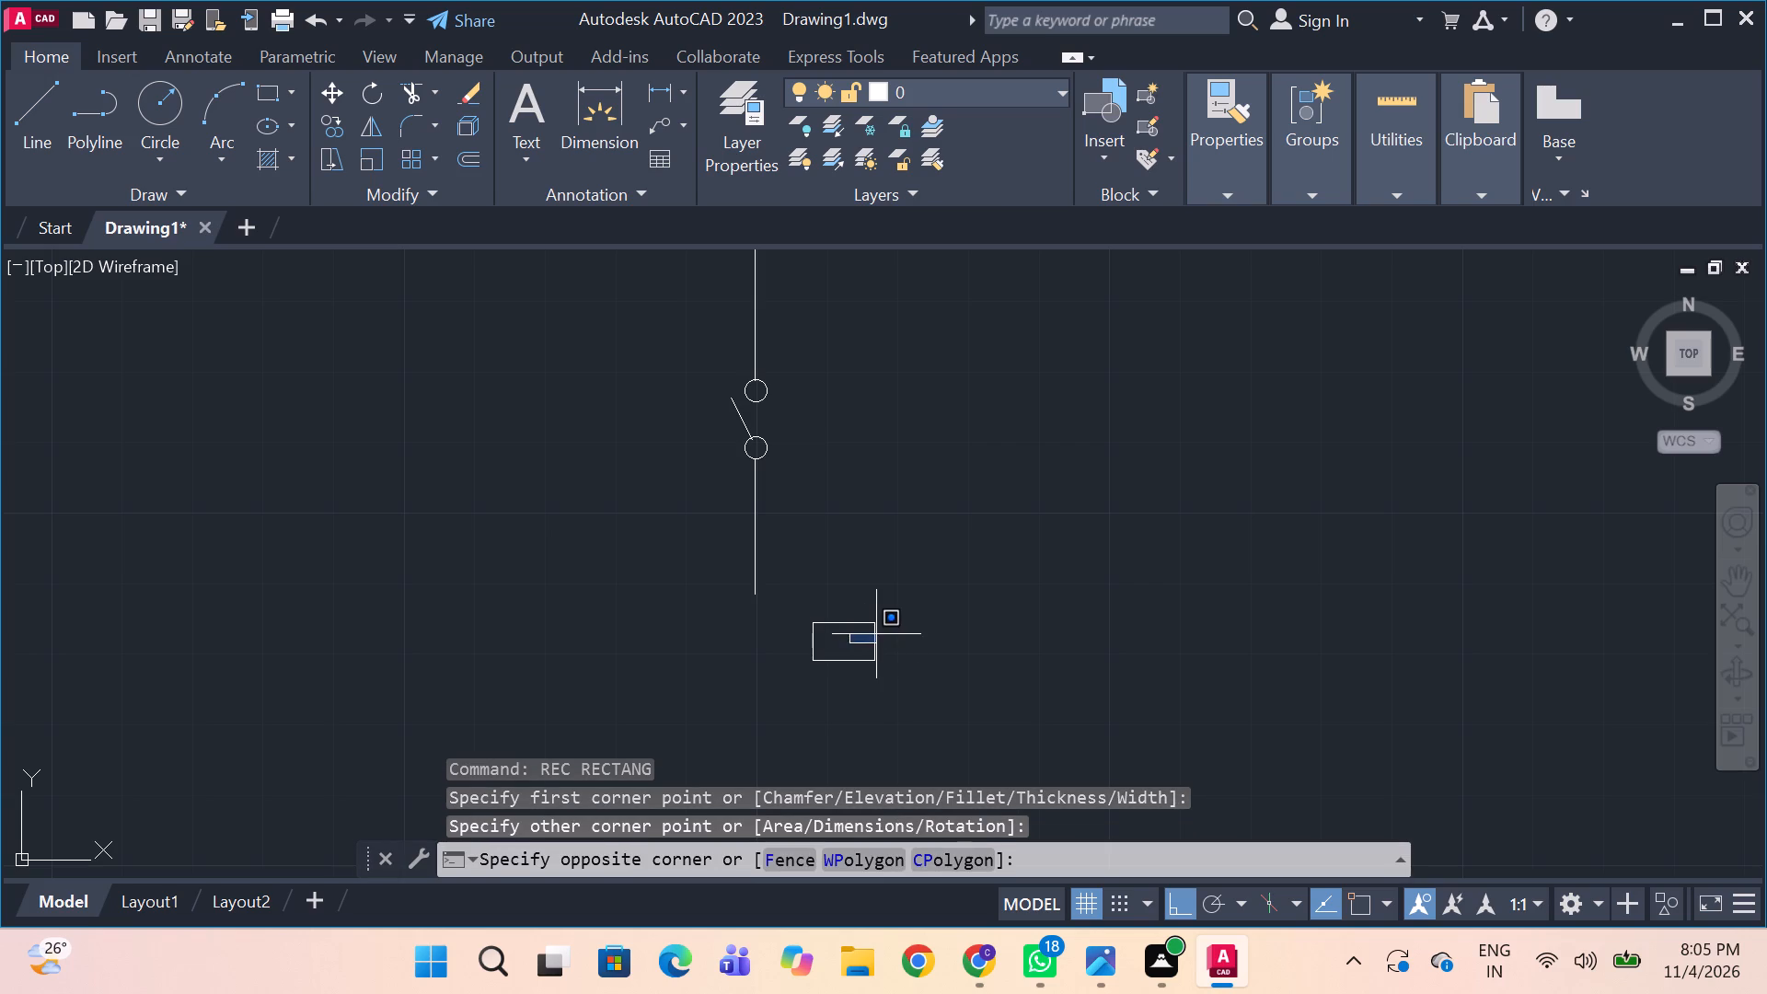
left_click(856, 646)
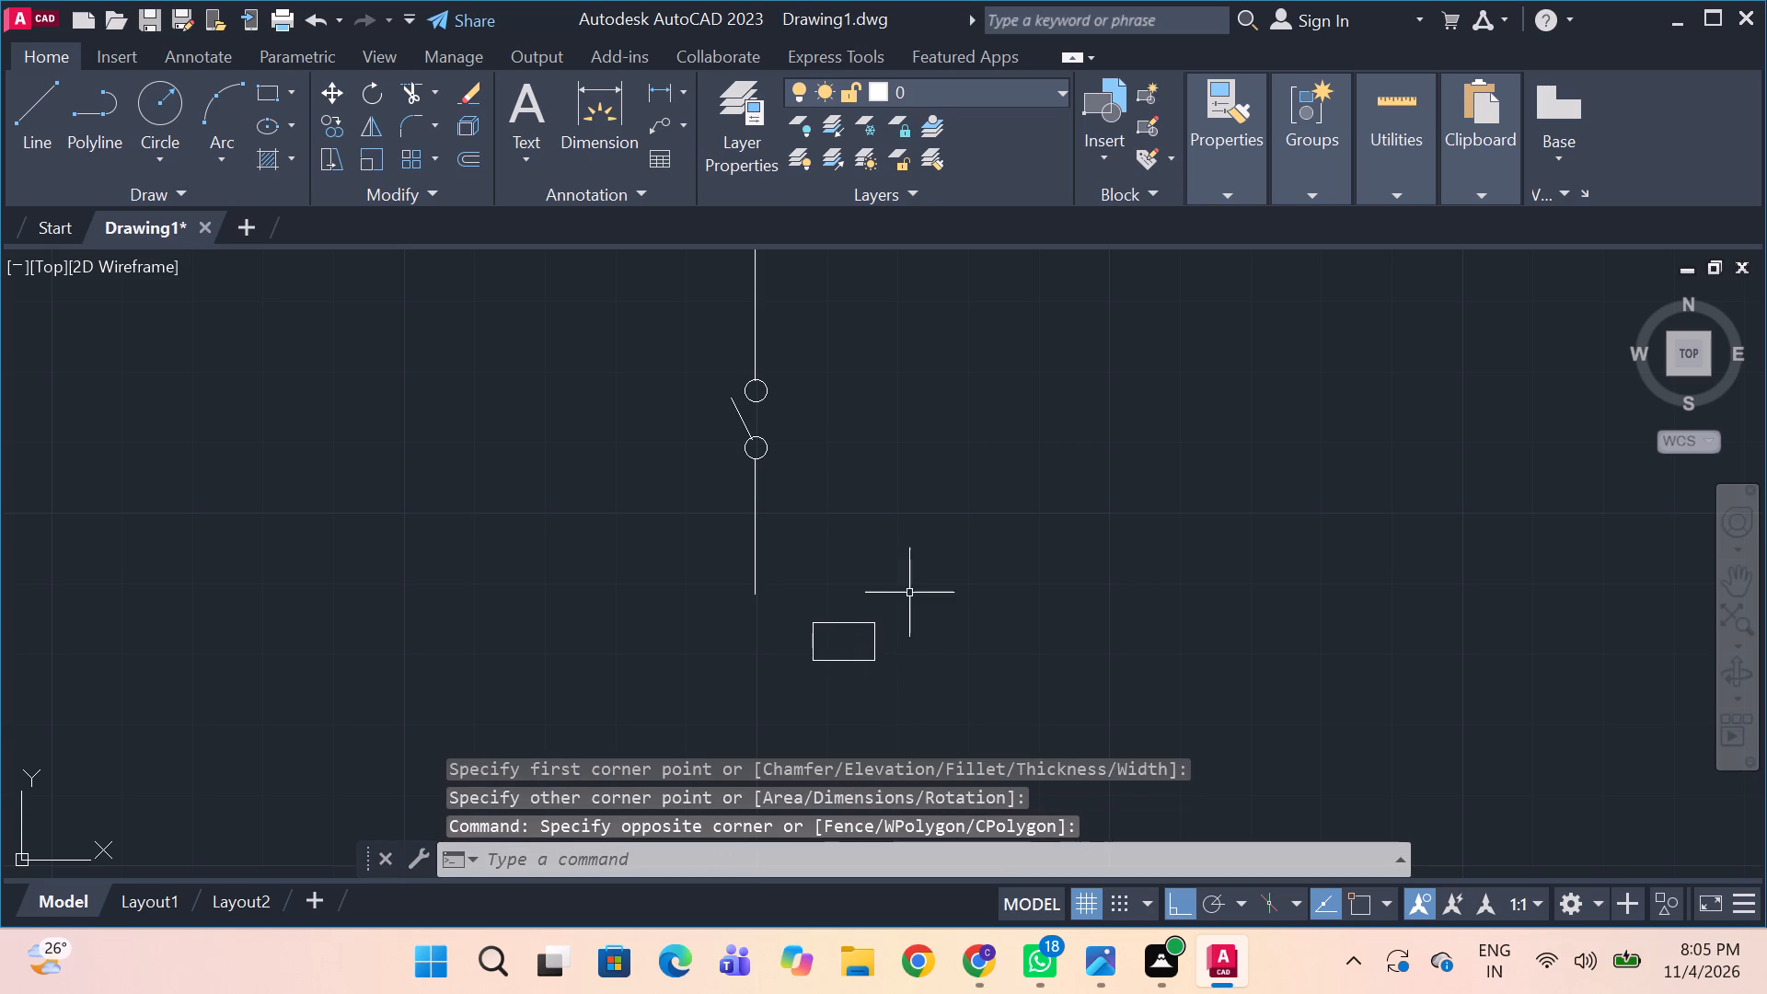
left_click(872, 640)
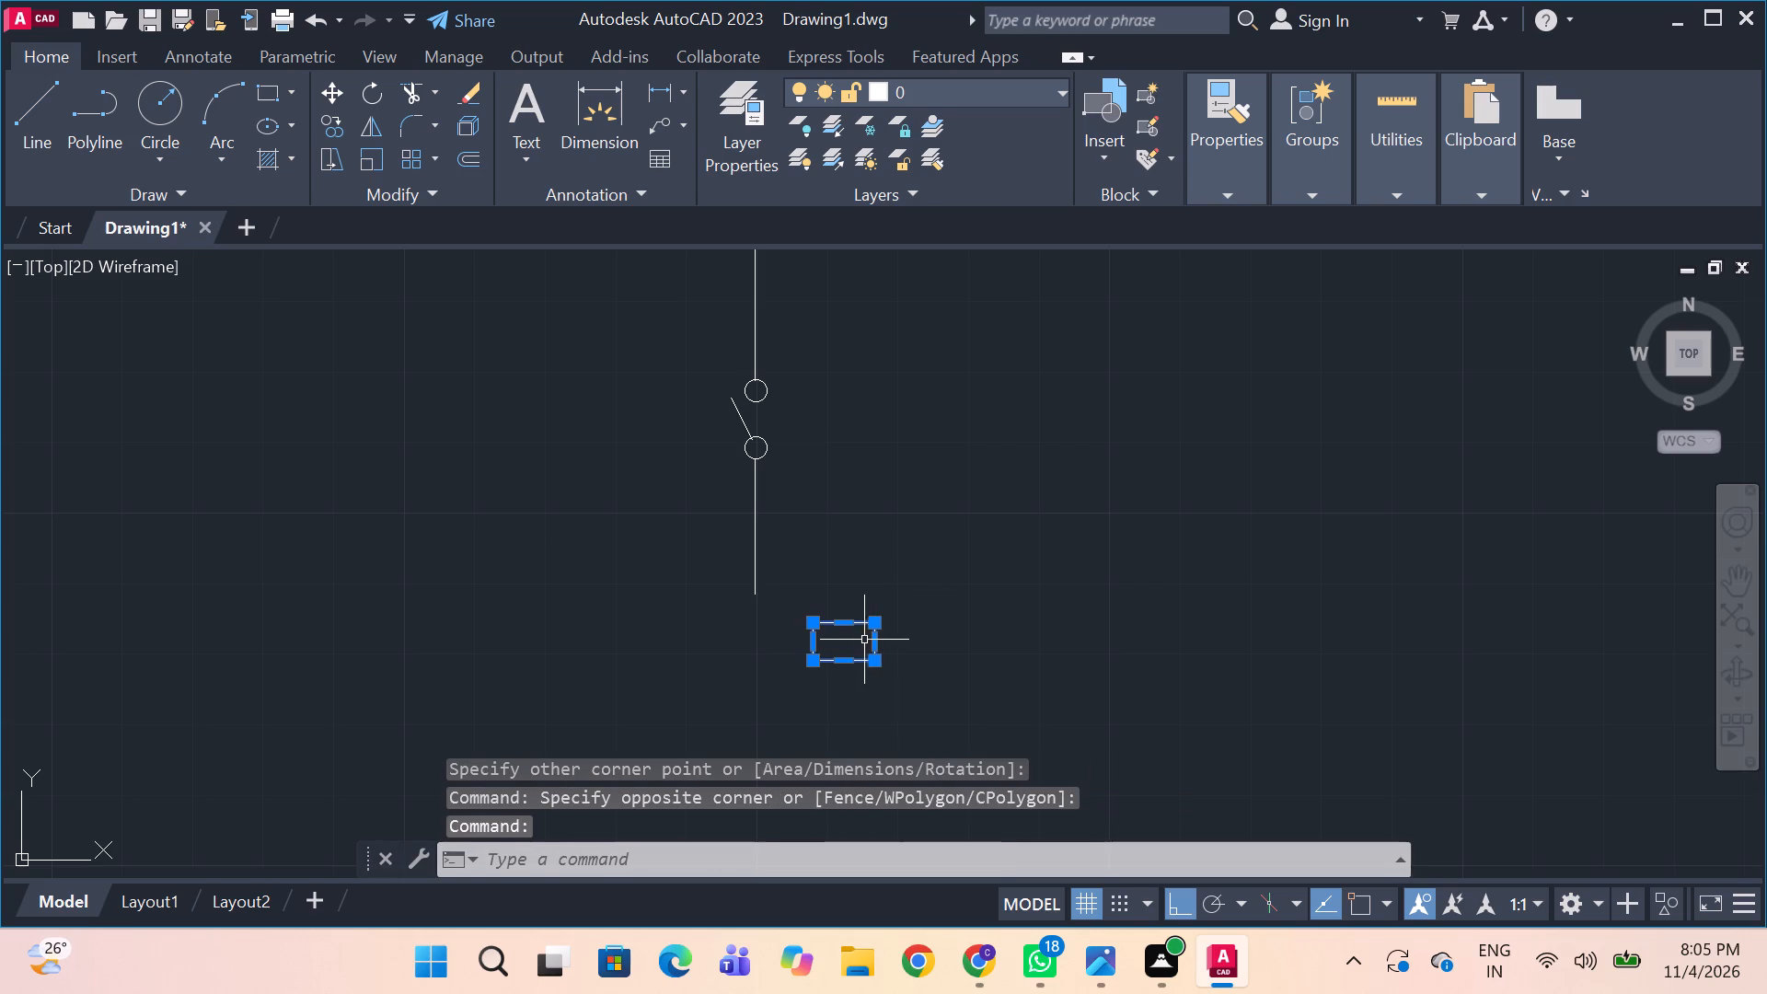
left_click_drag(856, 640, 829, 634)
left_click(835, 636)
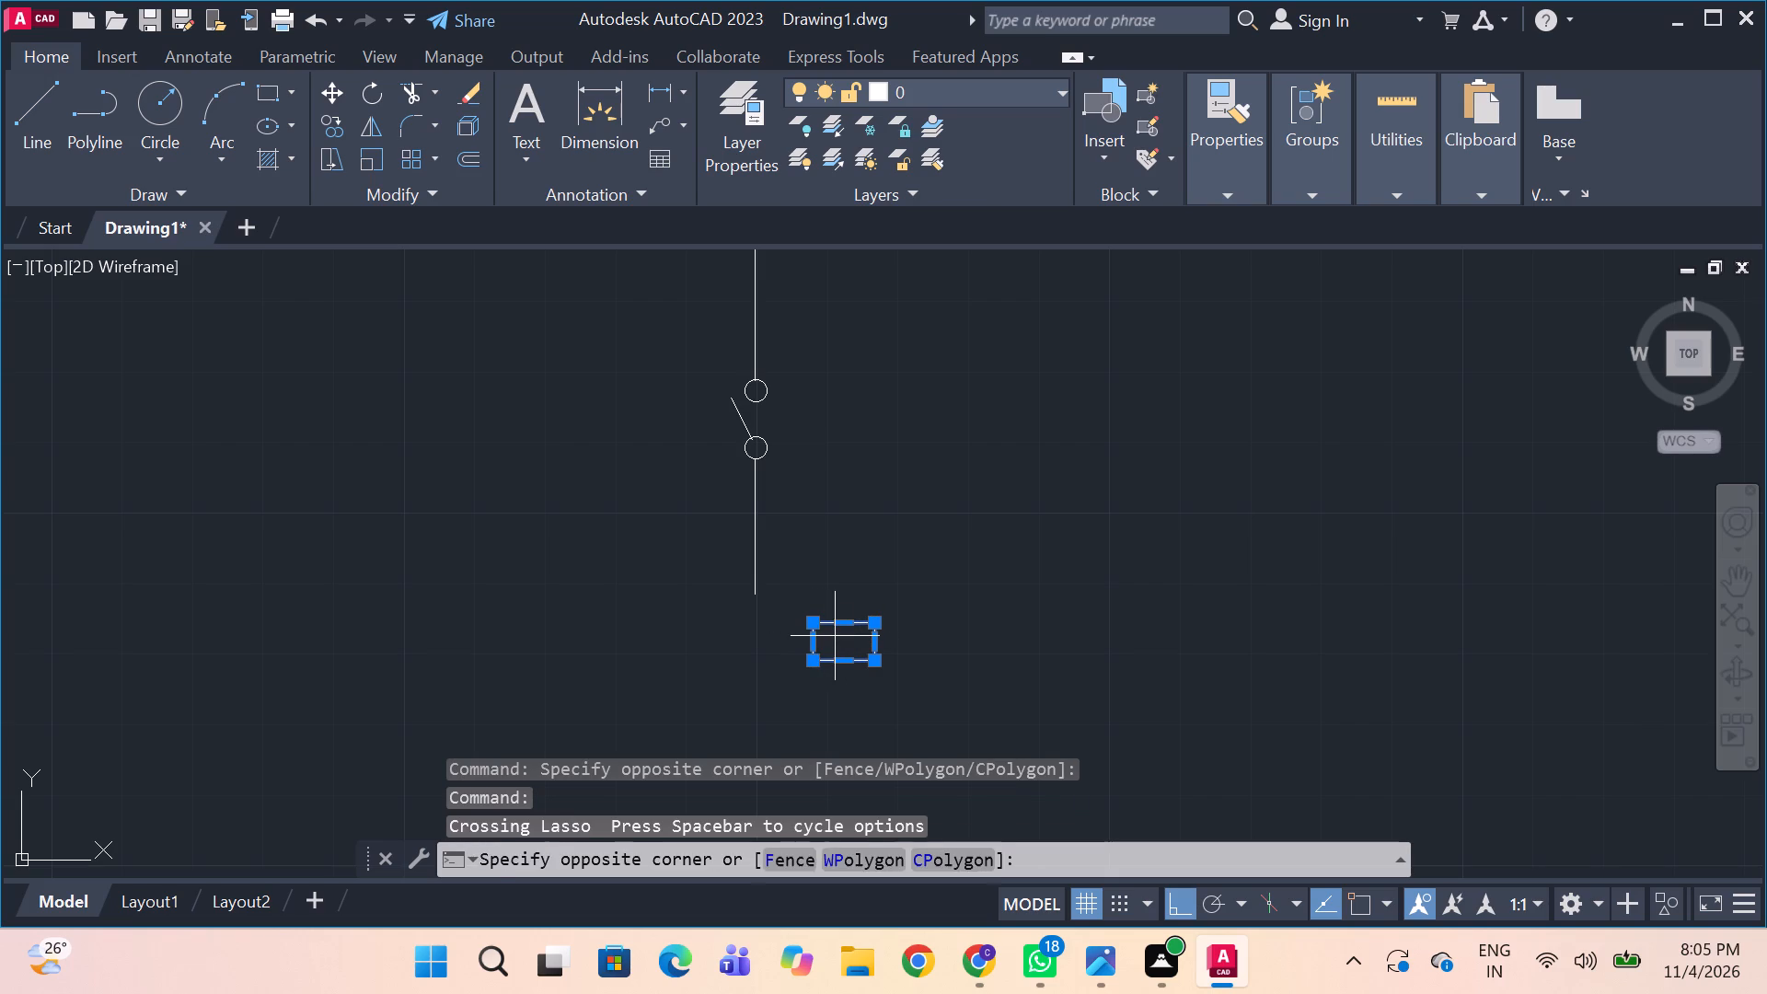
type("m")
key("space")
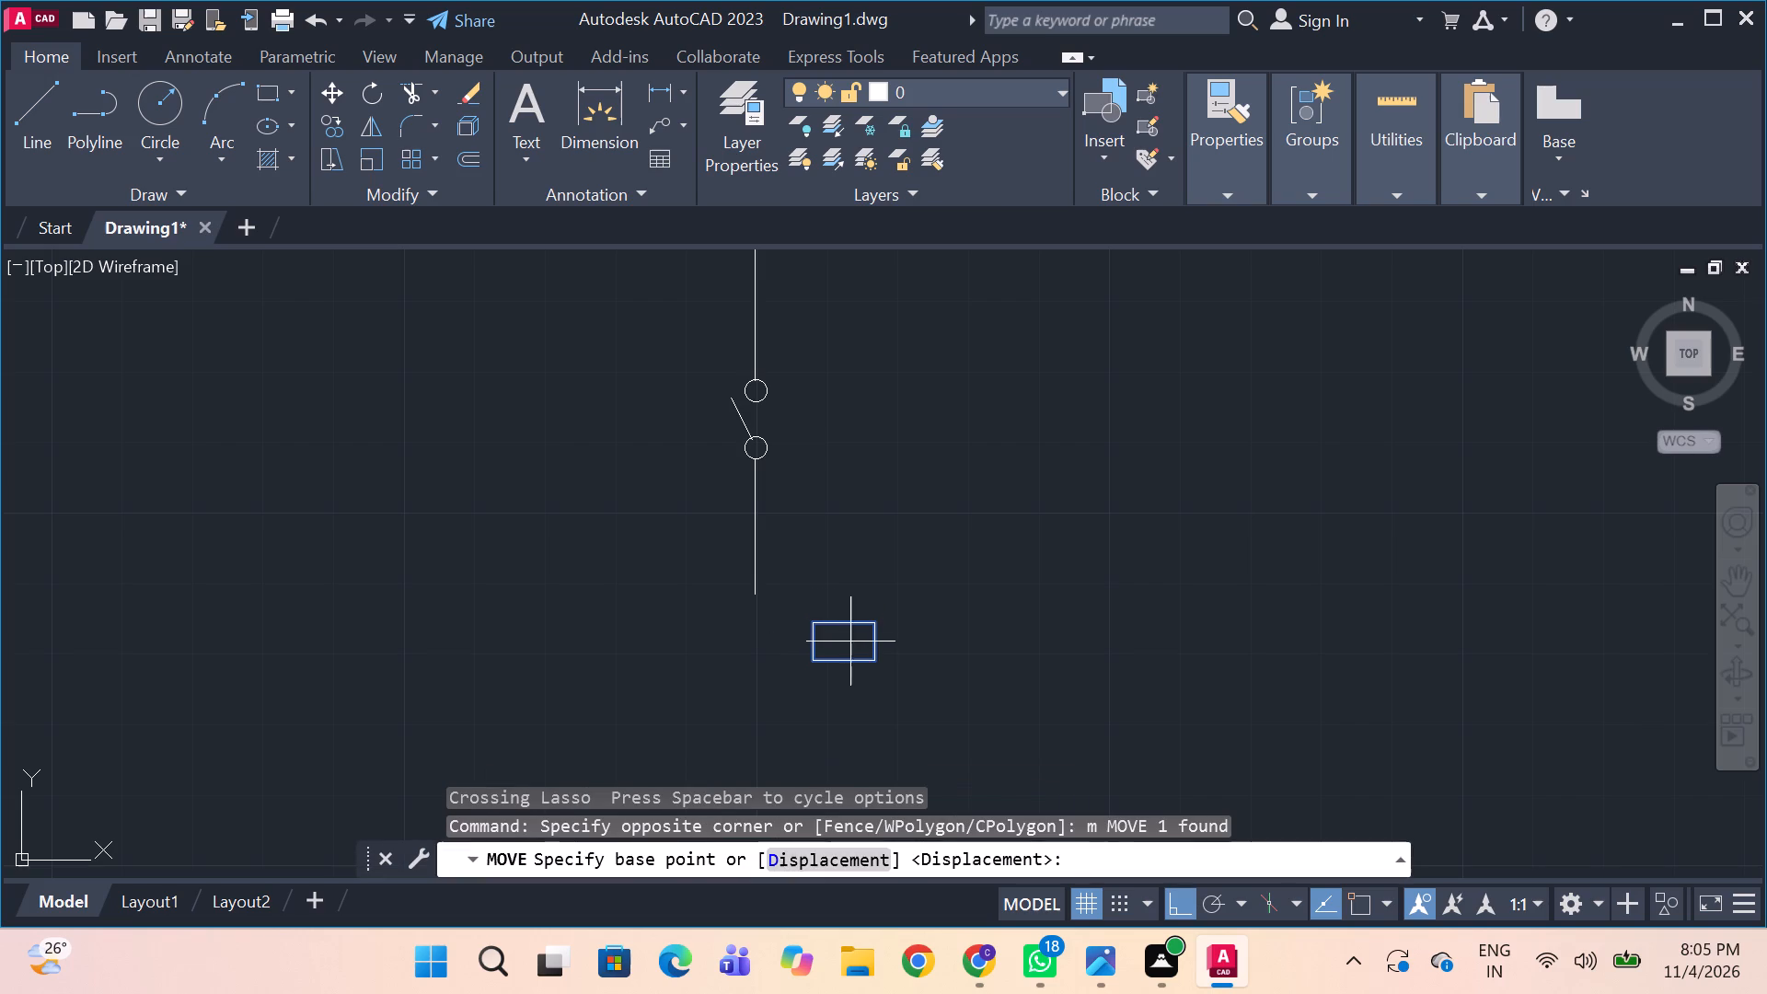
left_click_drag(850, 641, 767, 592)
left_click(767, 592)
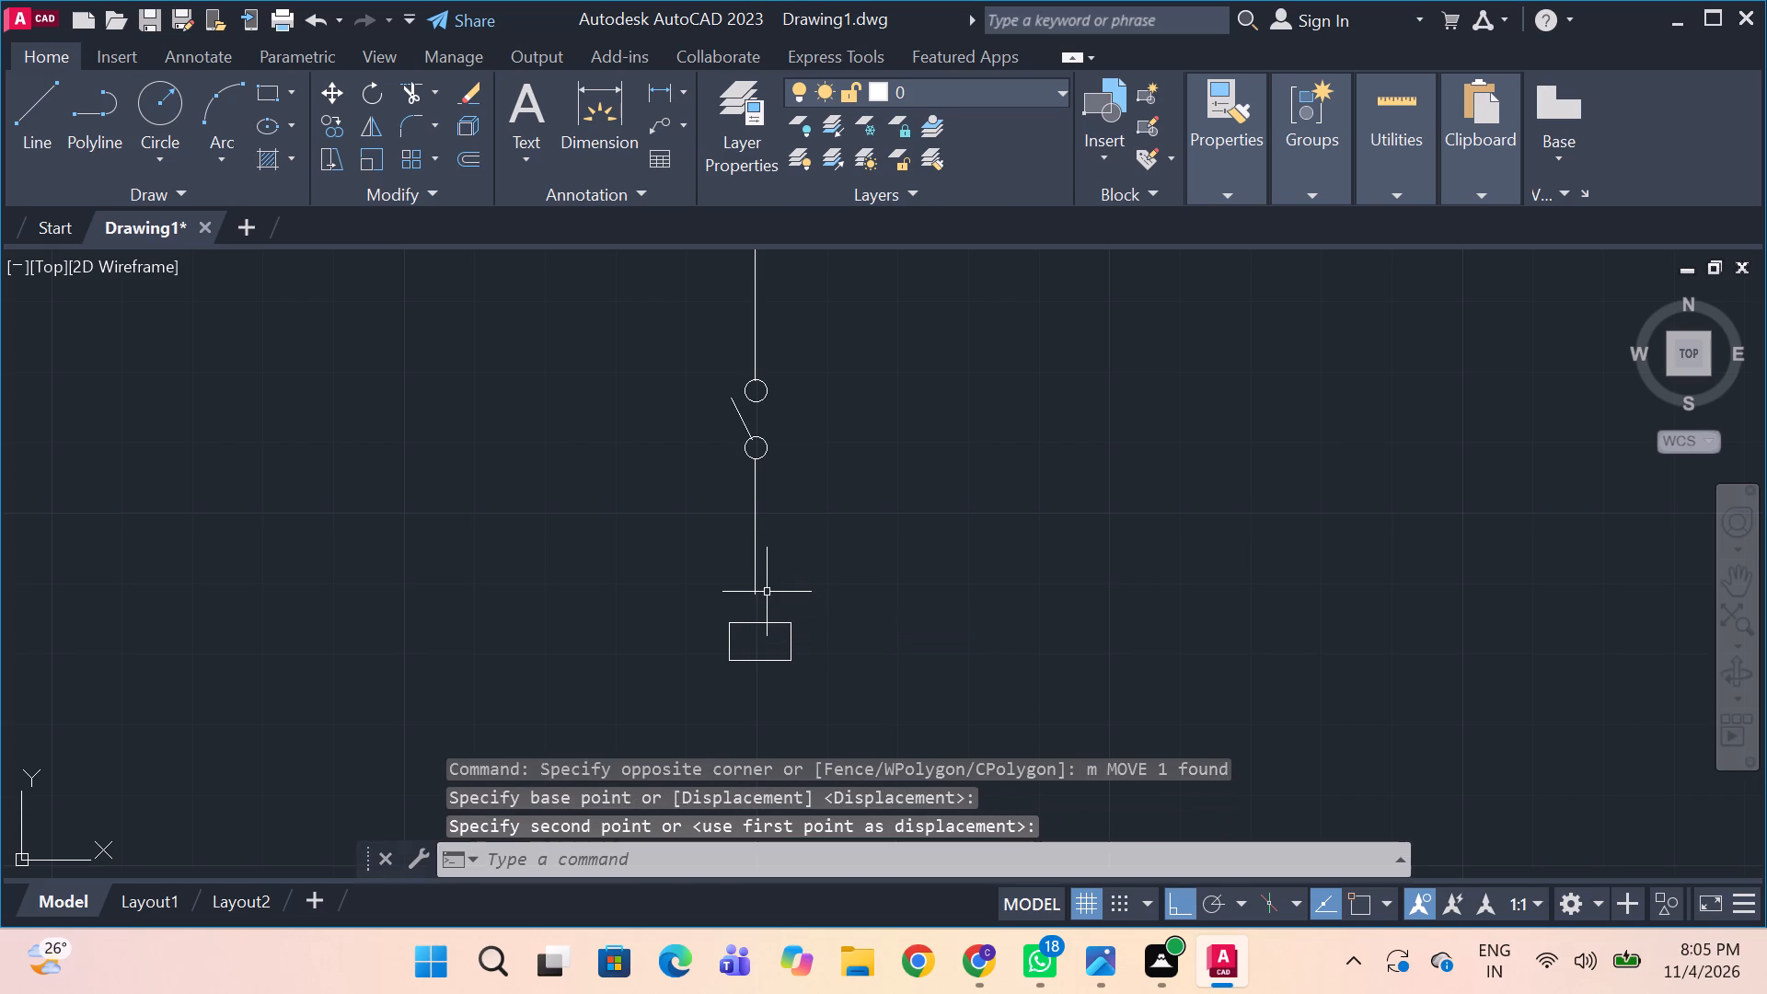
Move the rectangle about 0.04 units further left to centre it on the feeder line.
type("m")
key("space")
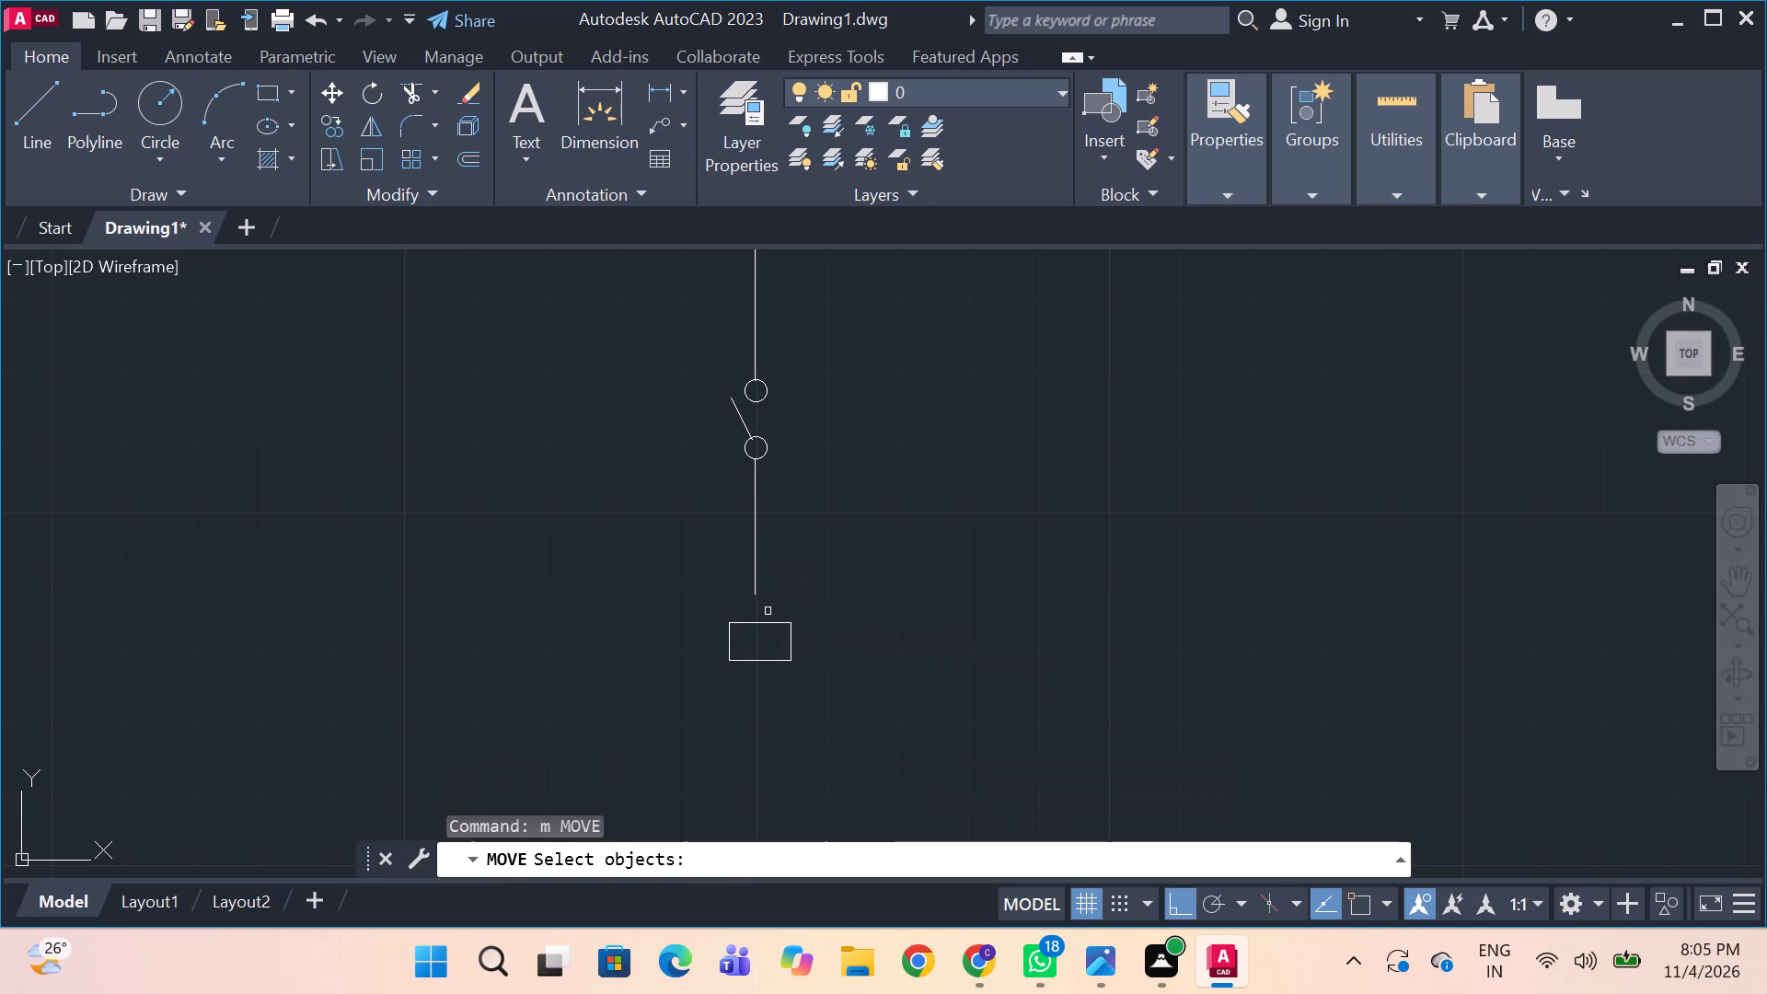
left_click_drag(765, 644, 760, 609)
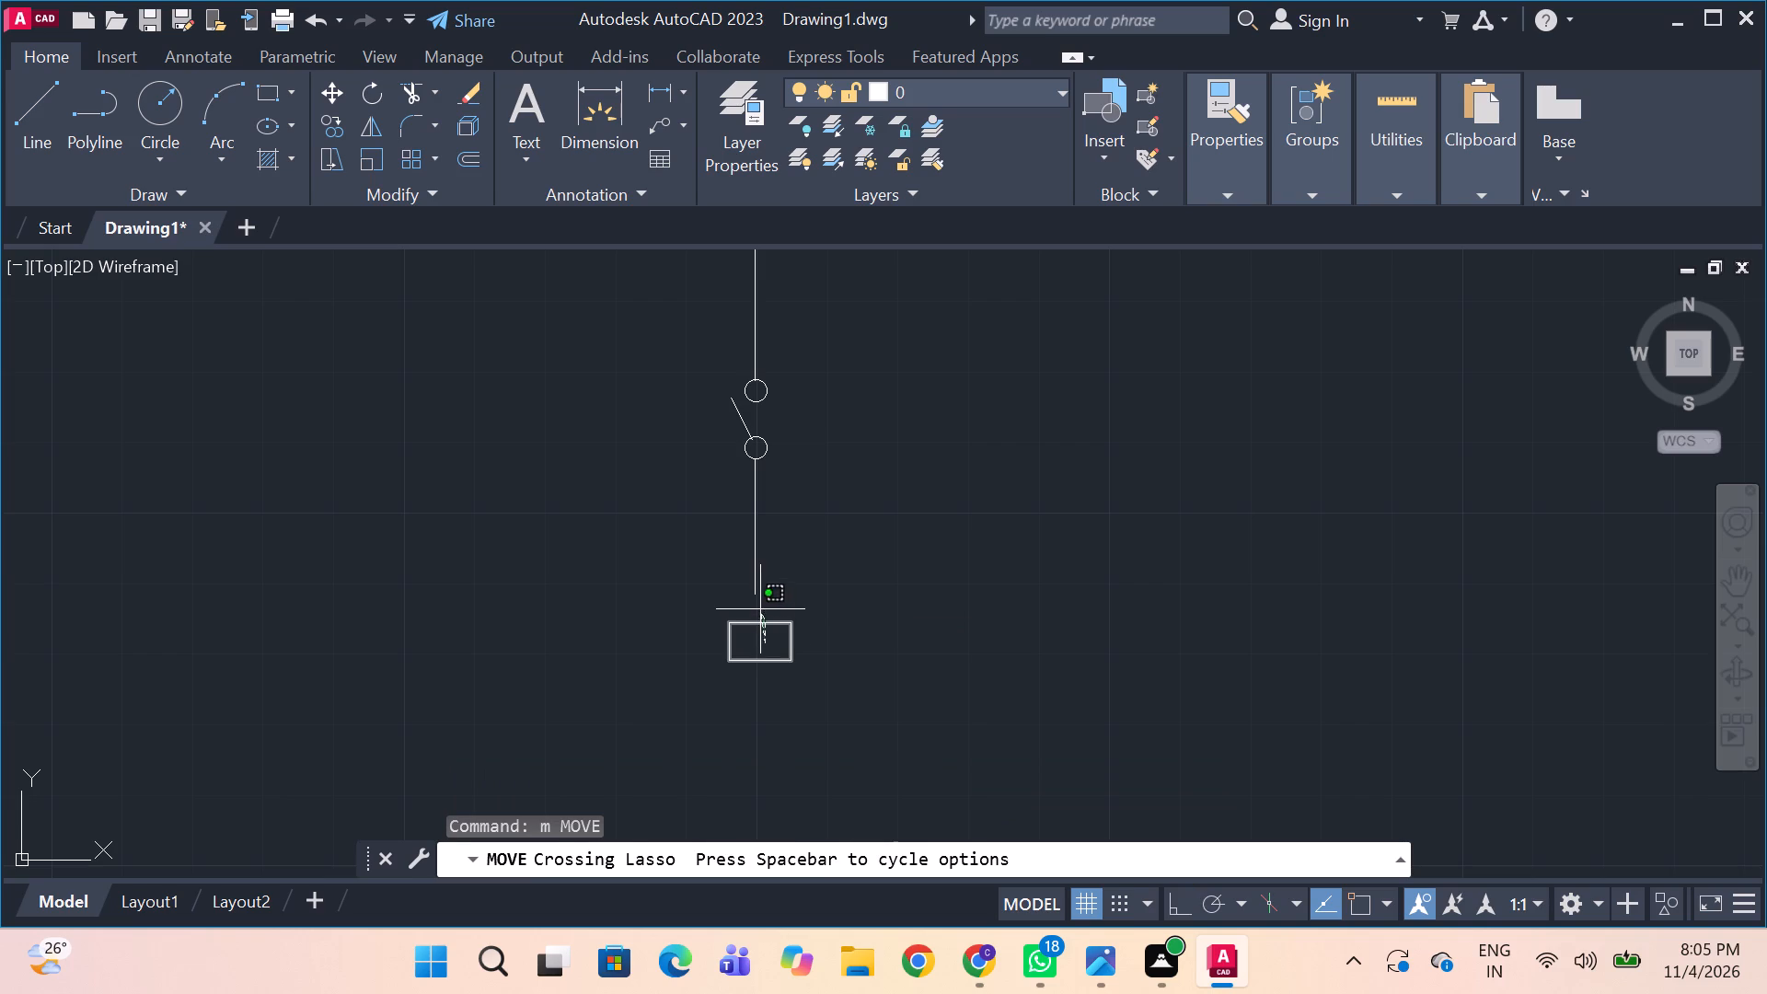
left_click_drag(760, 609, 760, 602)
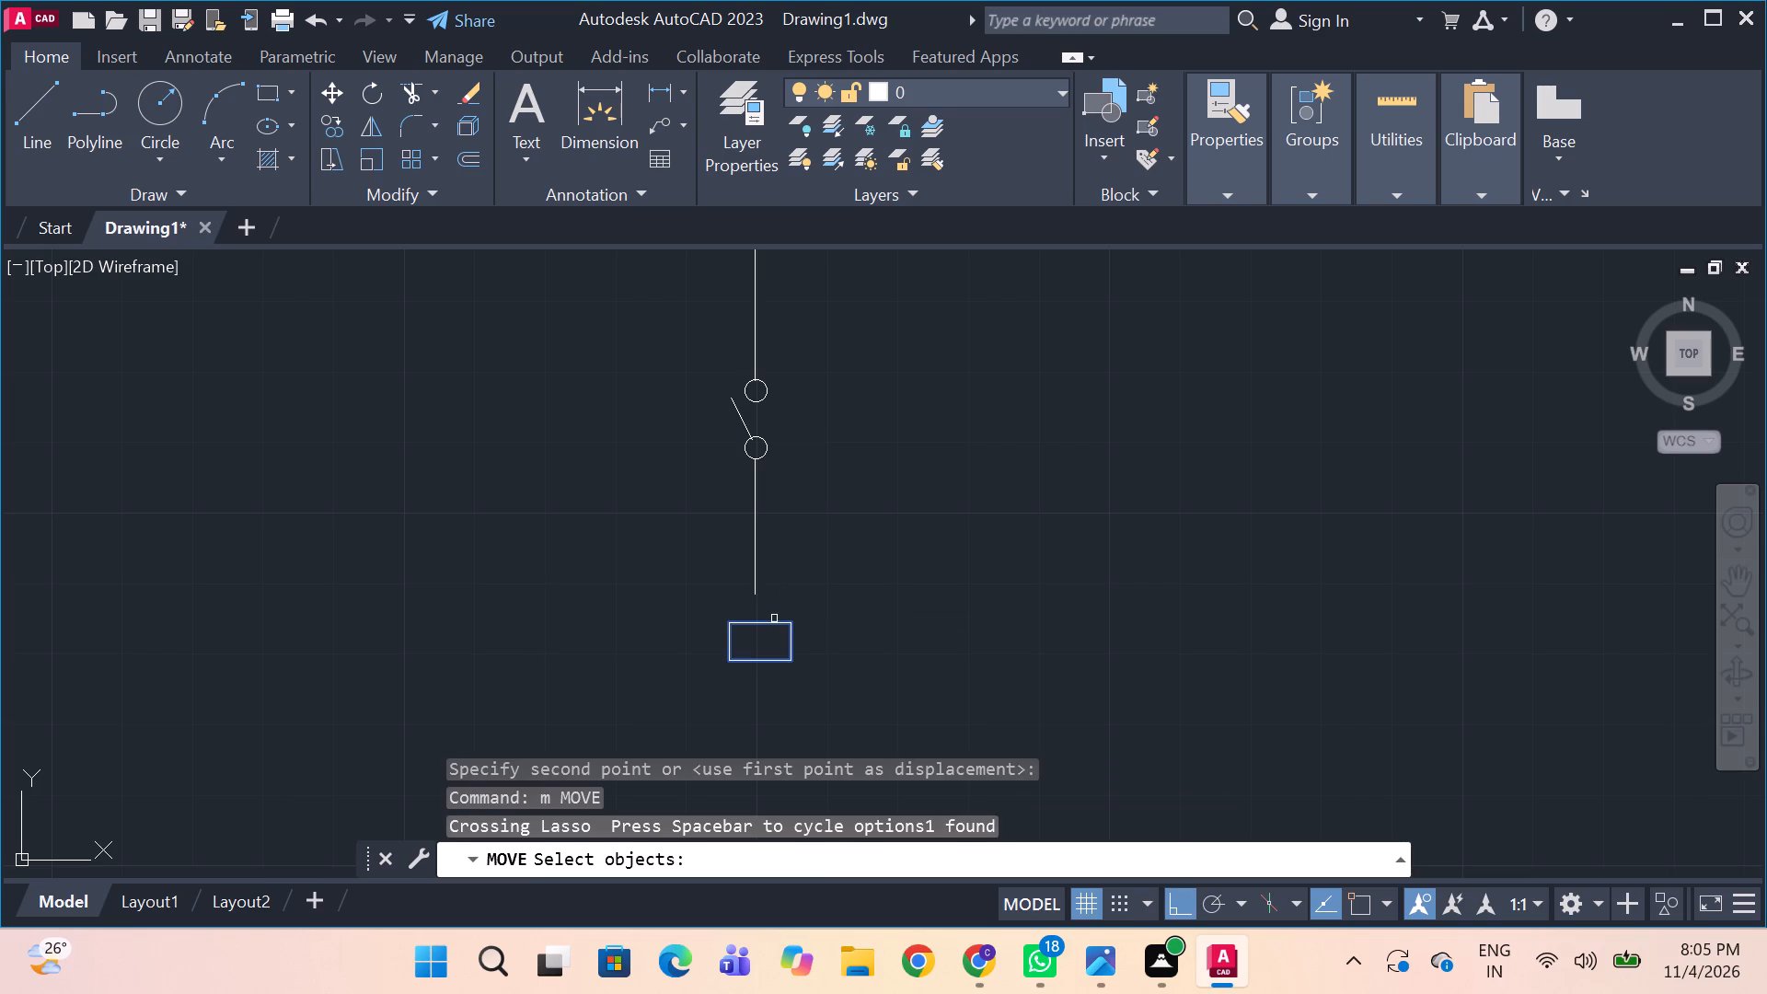
left_click(774, 619)
left_click_drag(768, 575, 763, 537)
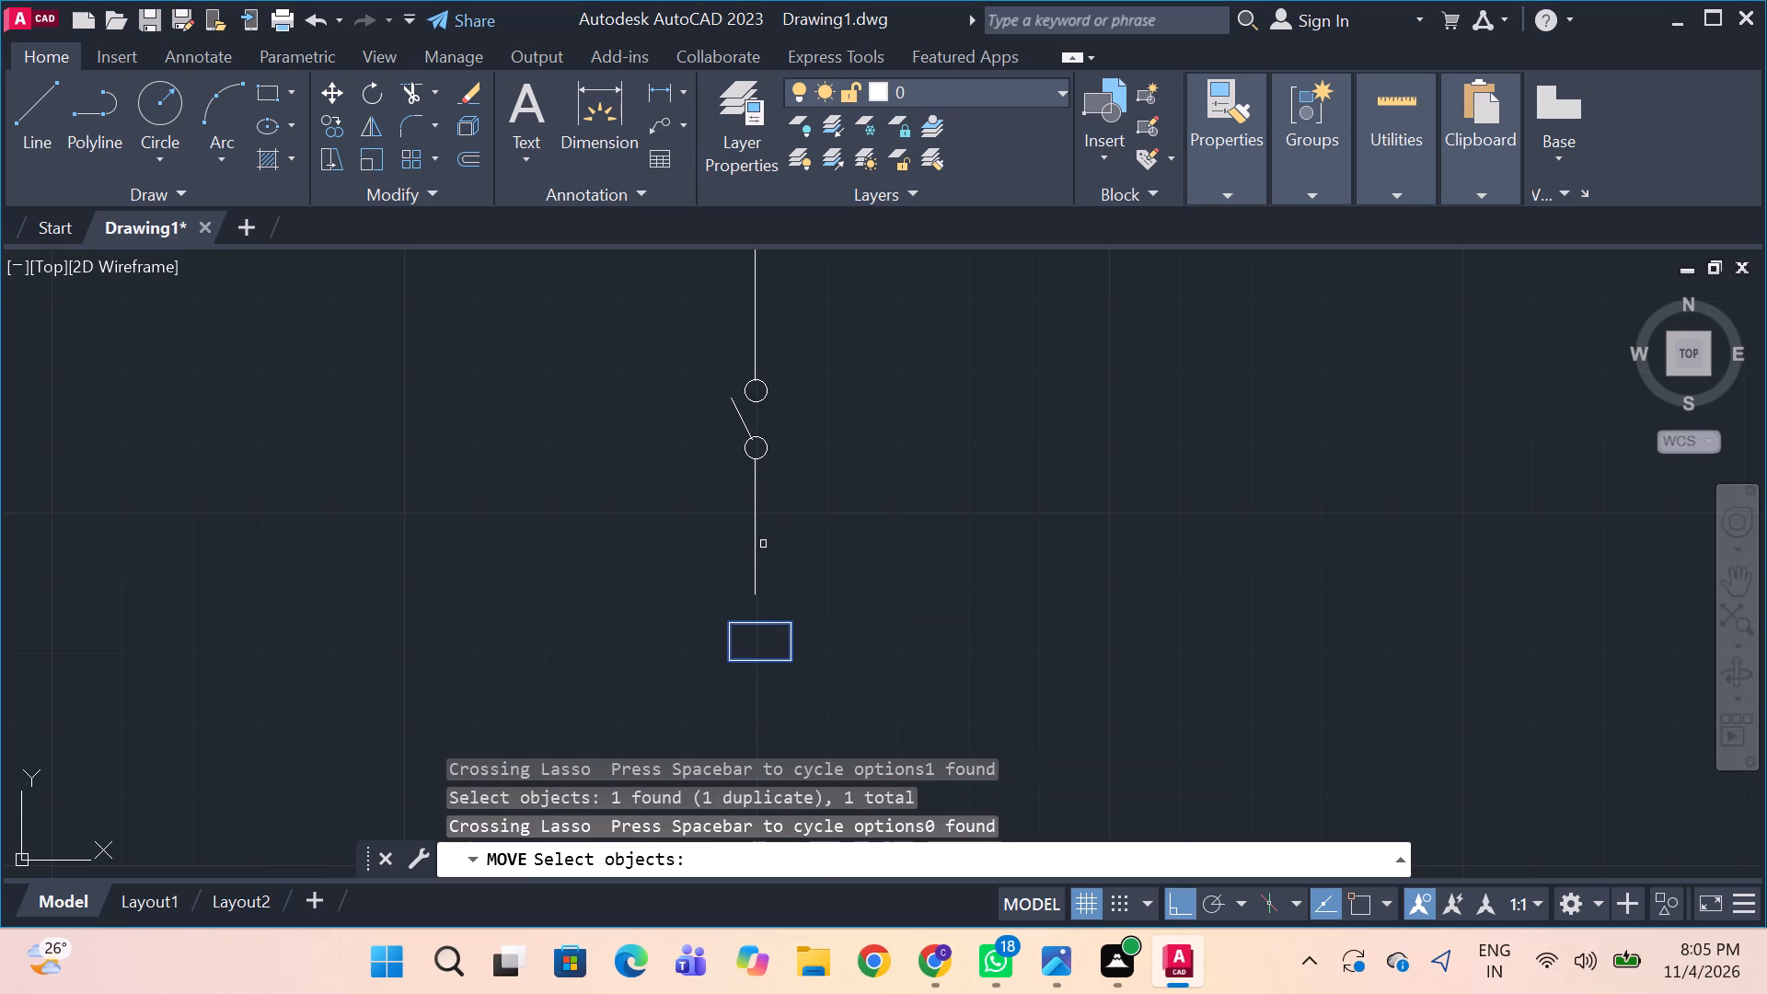
left_click(855, 655)
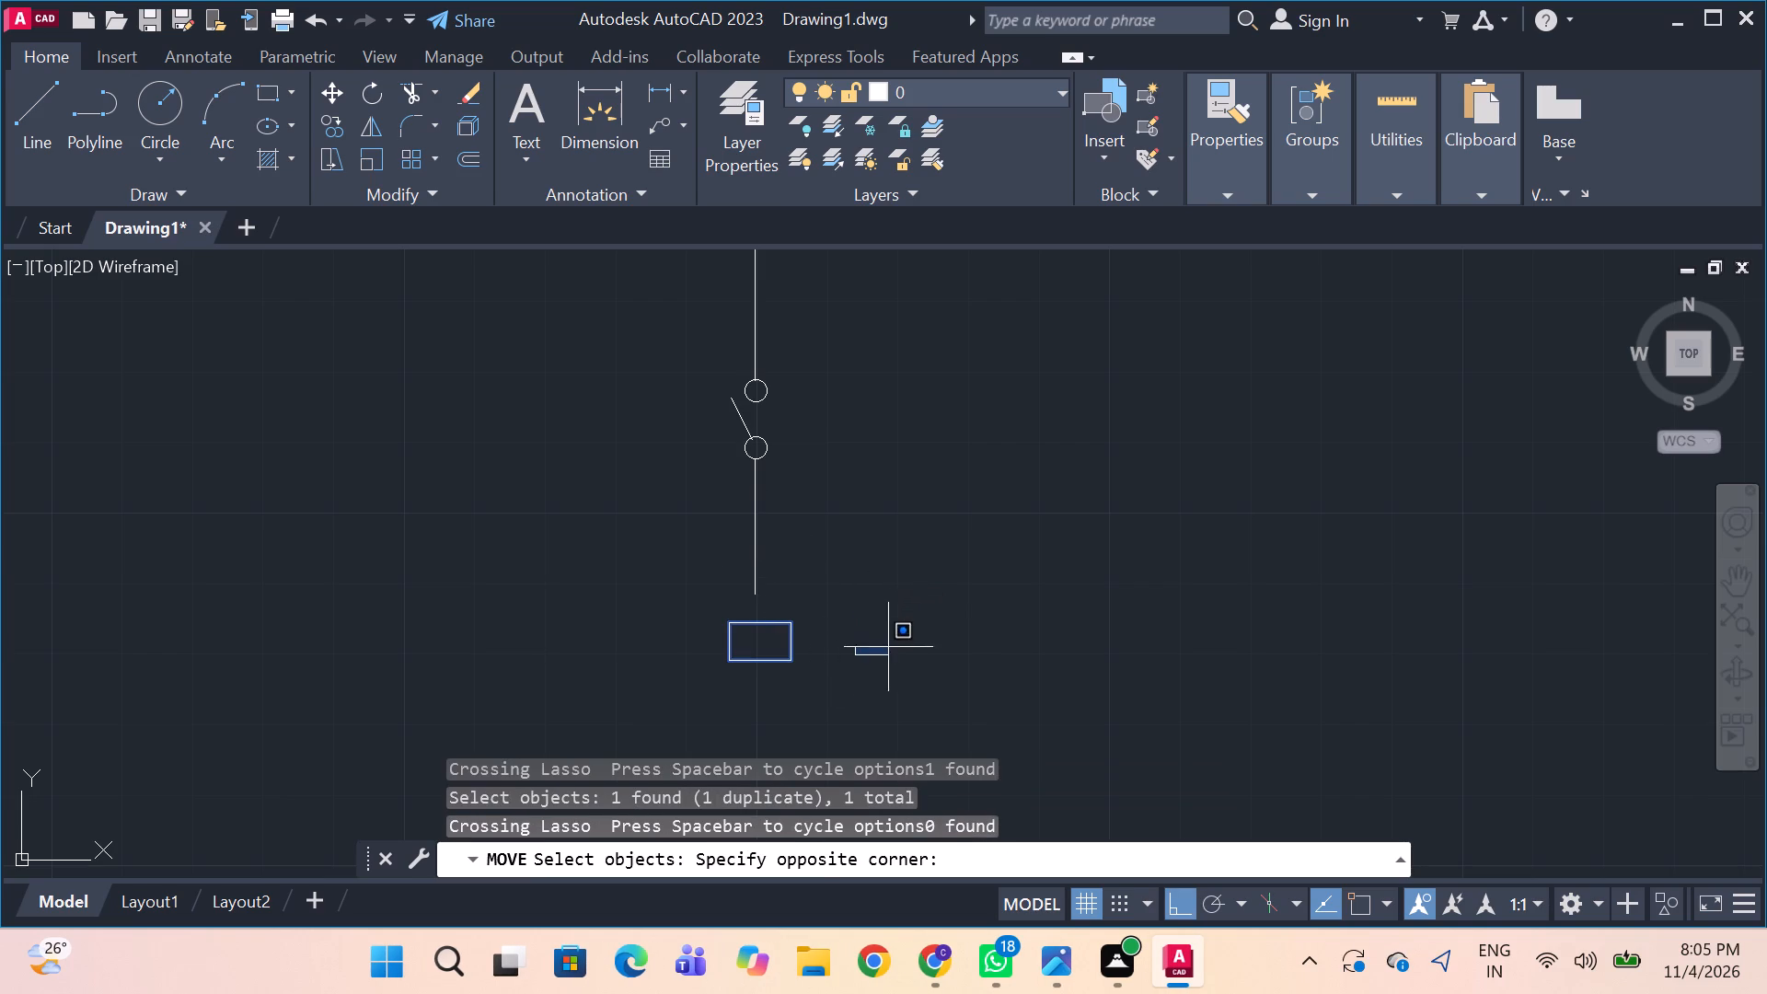
left_click(891, 648)
left_click_drag(789, 640, 785, 640)
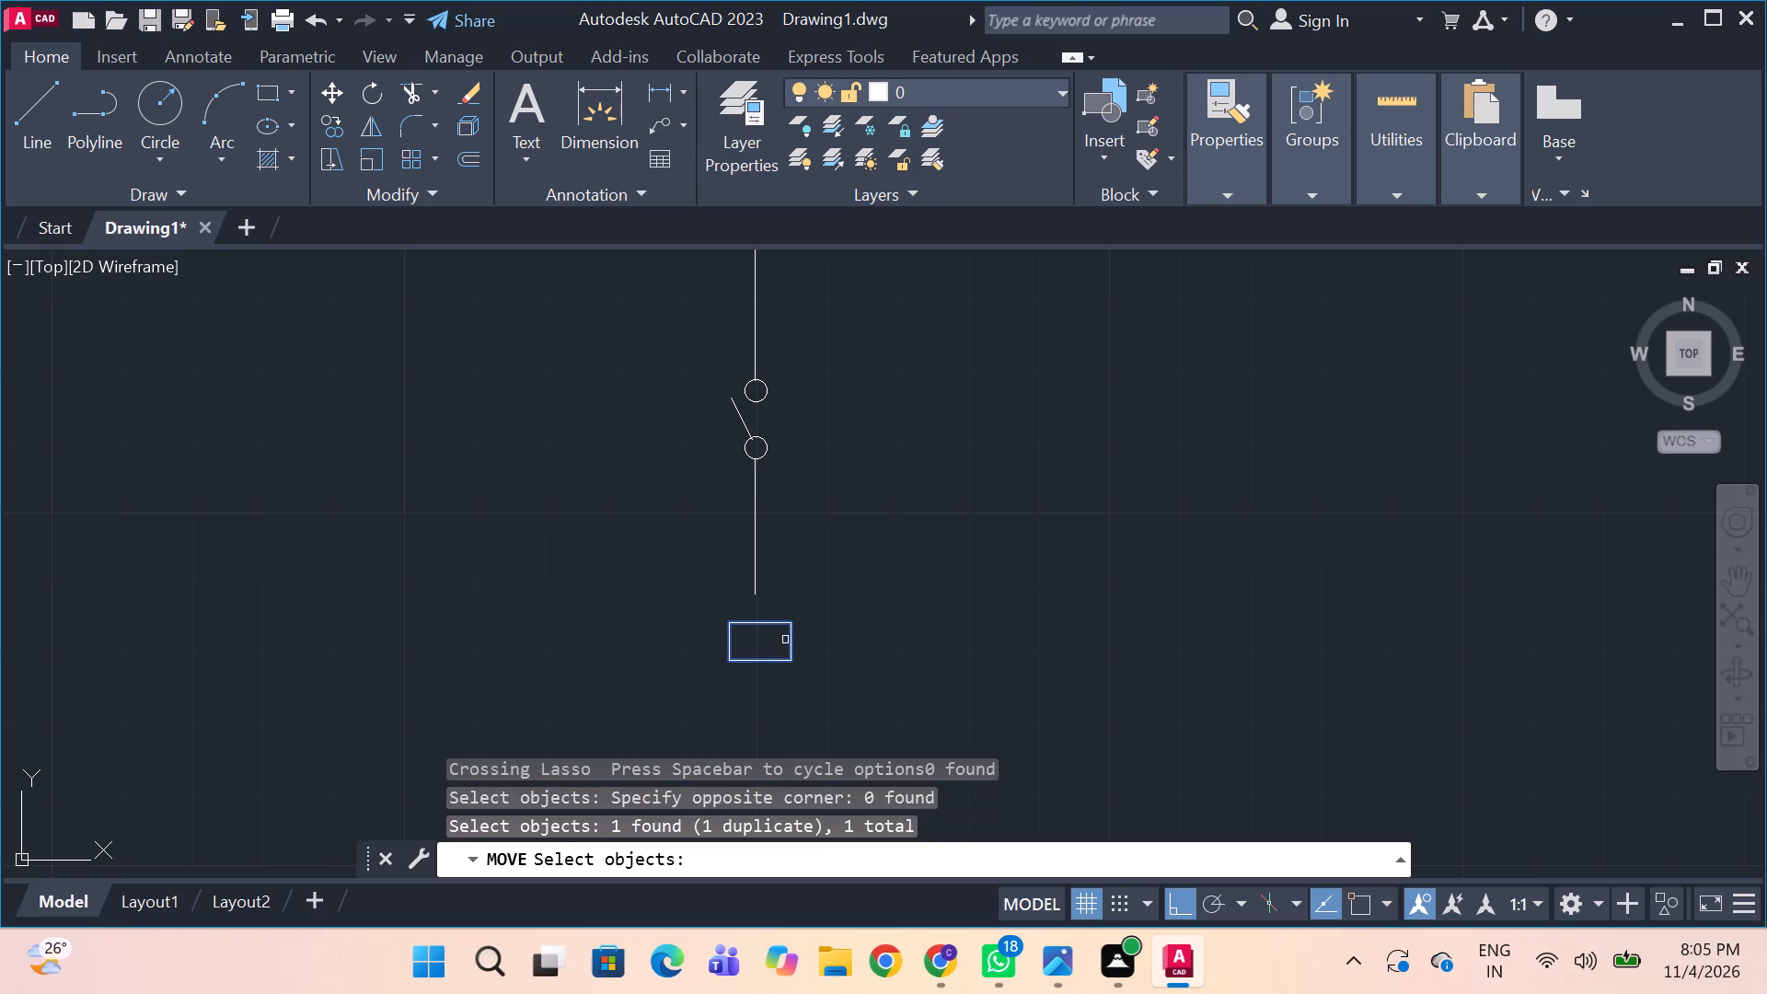
left_click_drag(785, 640, 765, 640)
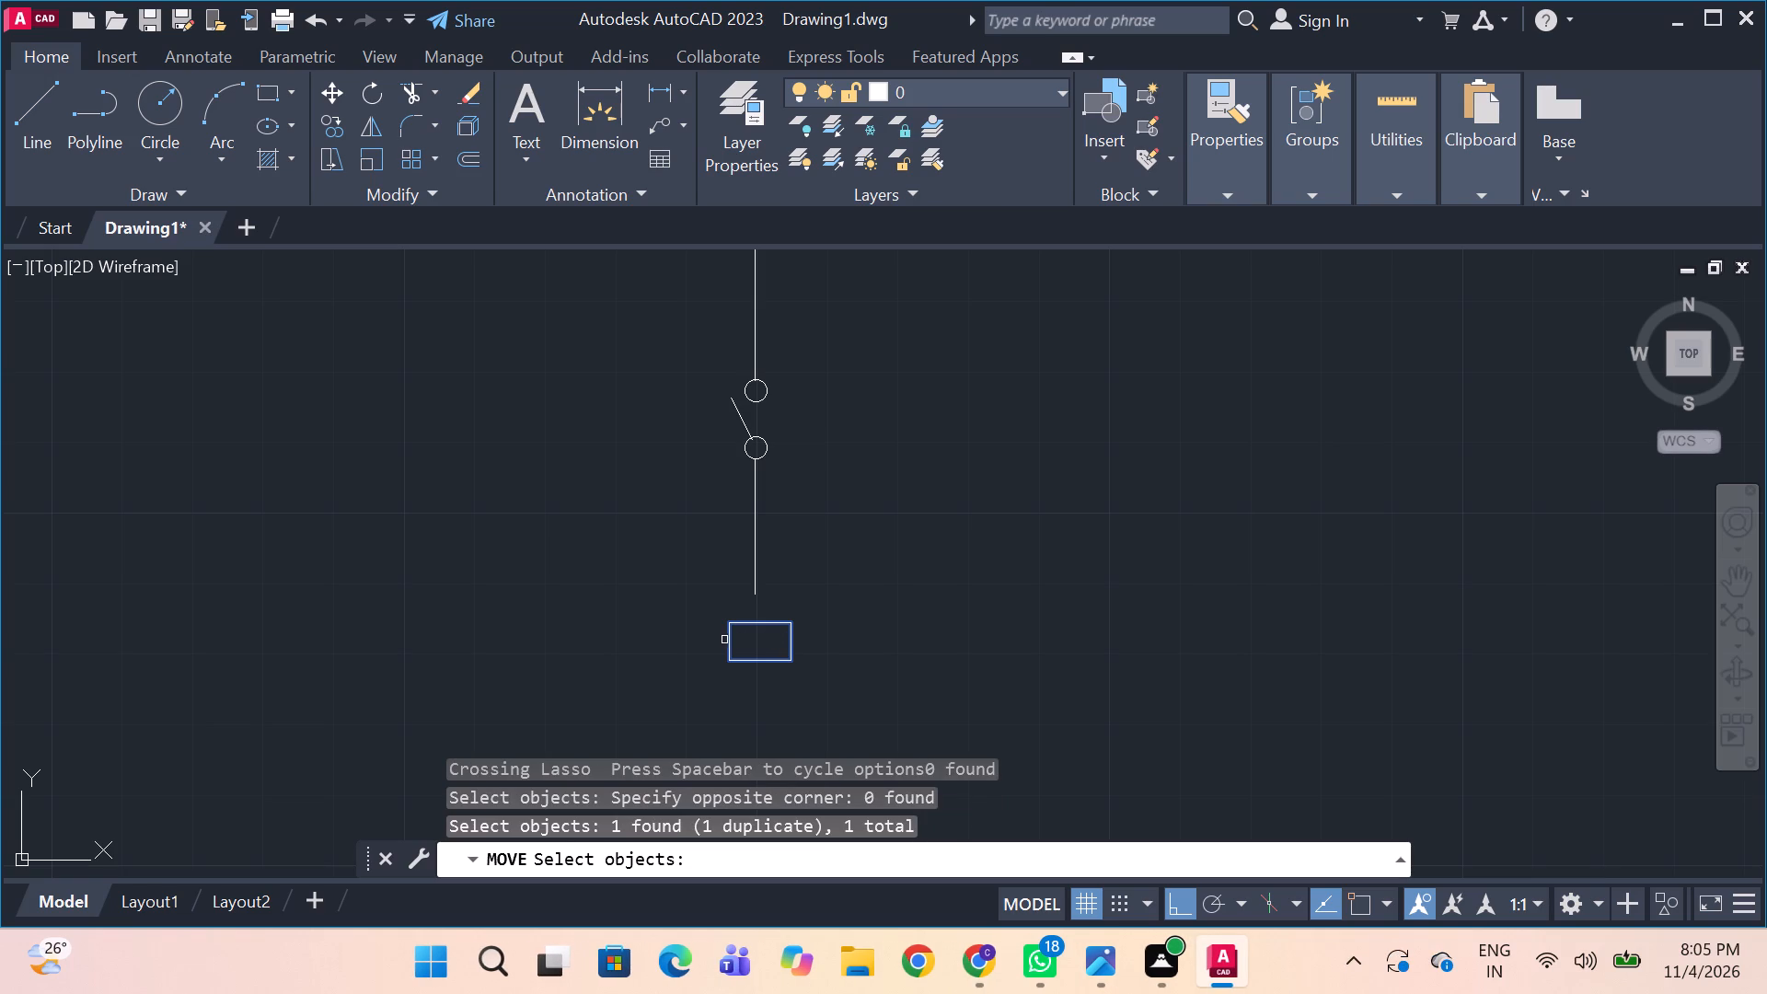
left_click_drag(730, 643, 719, 641)
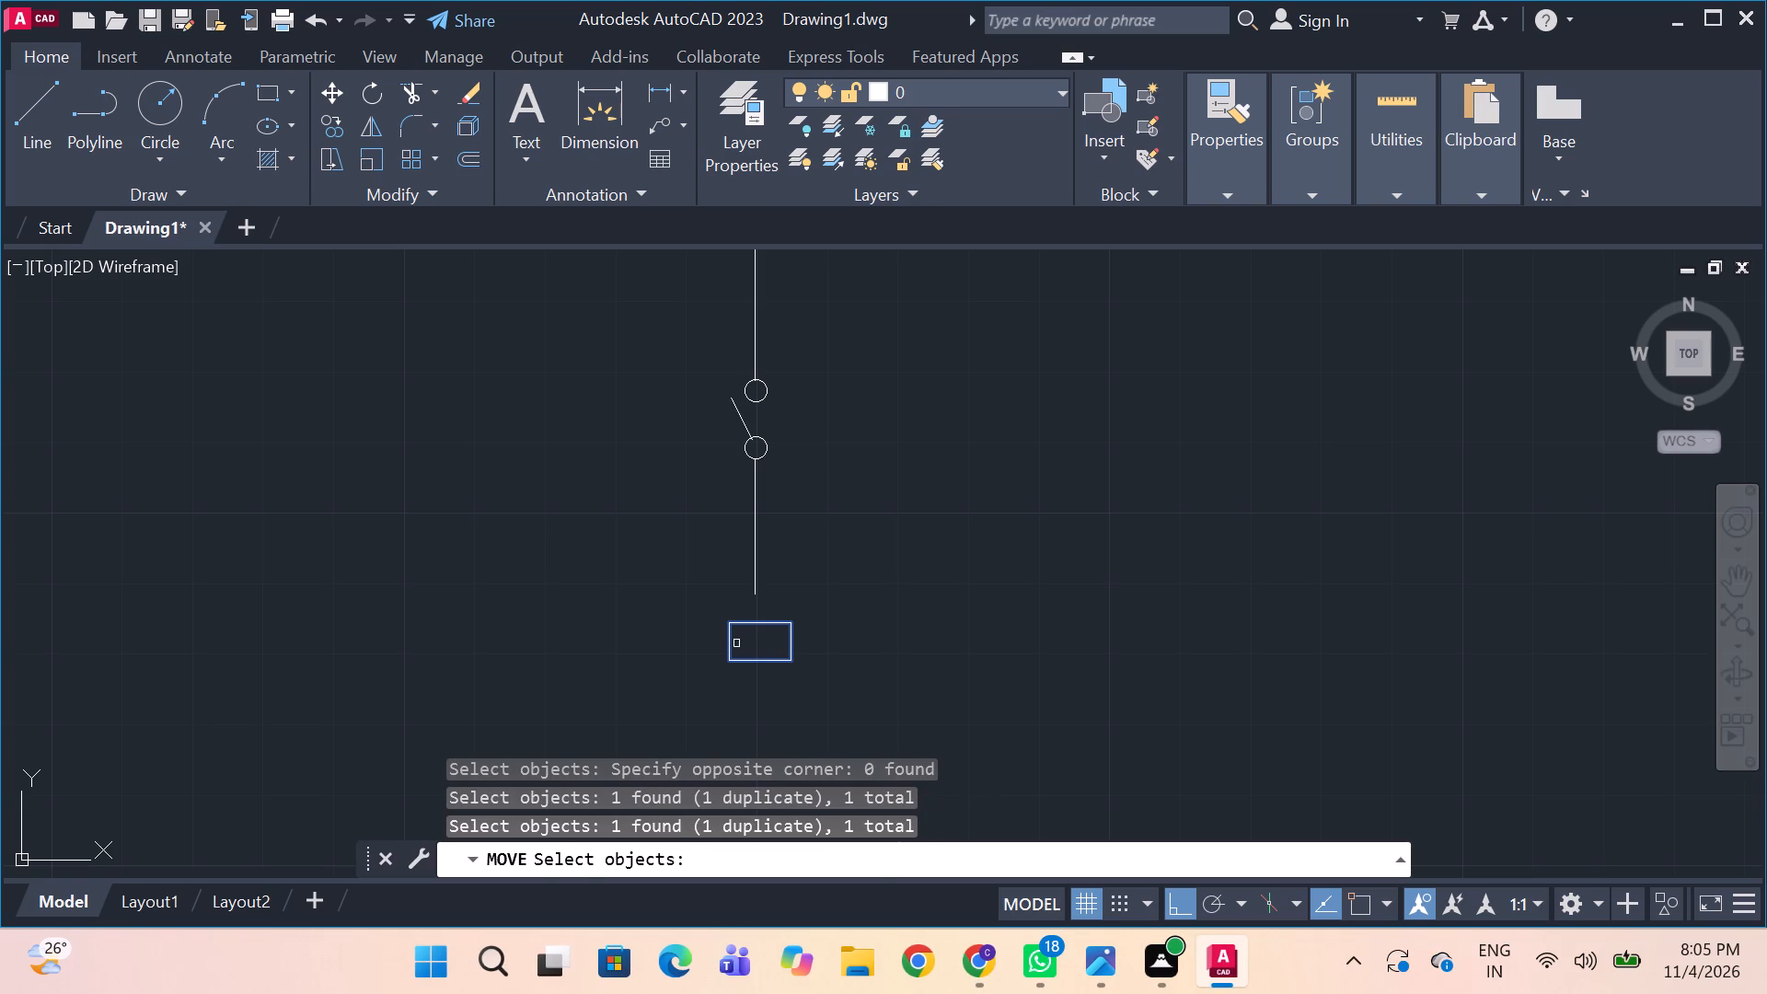
key("space")
left_click(785, 639)
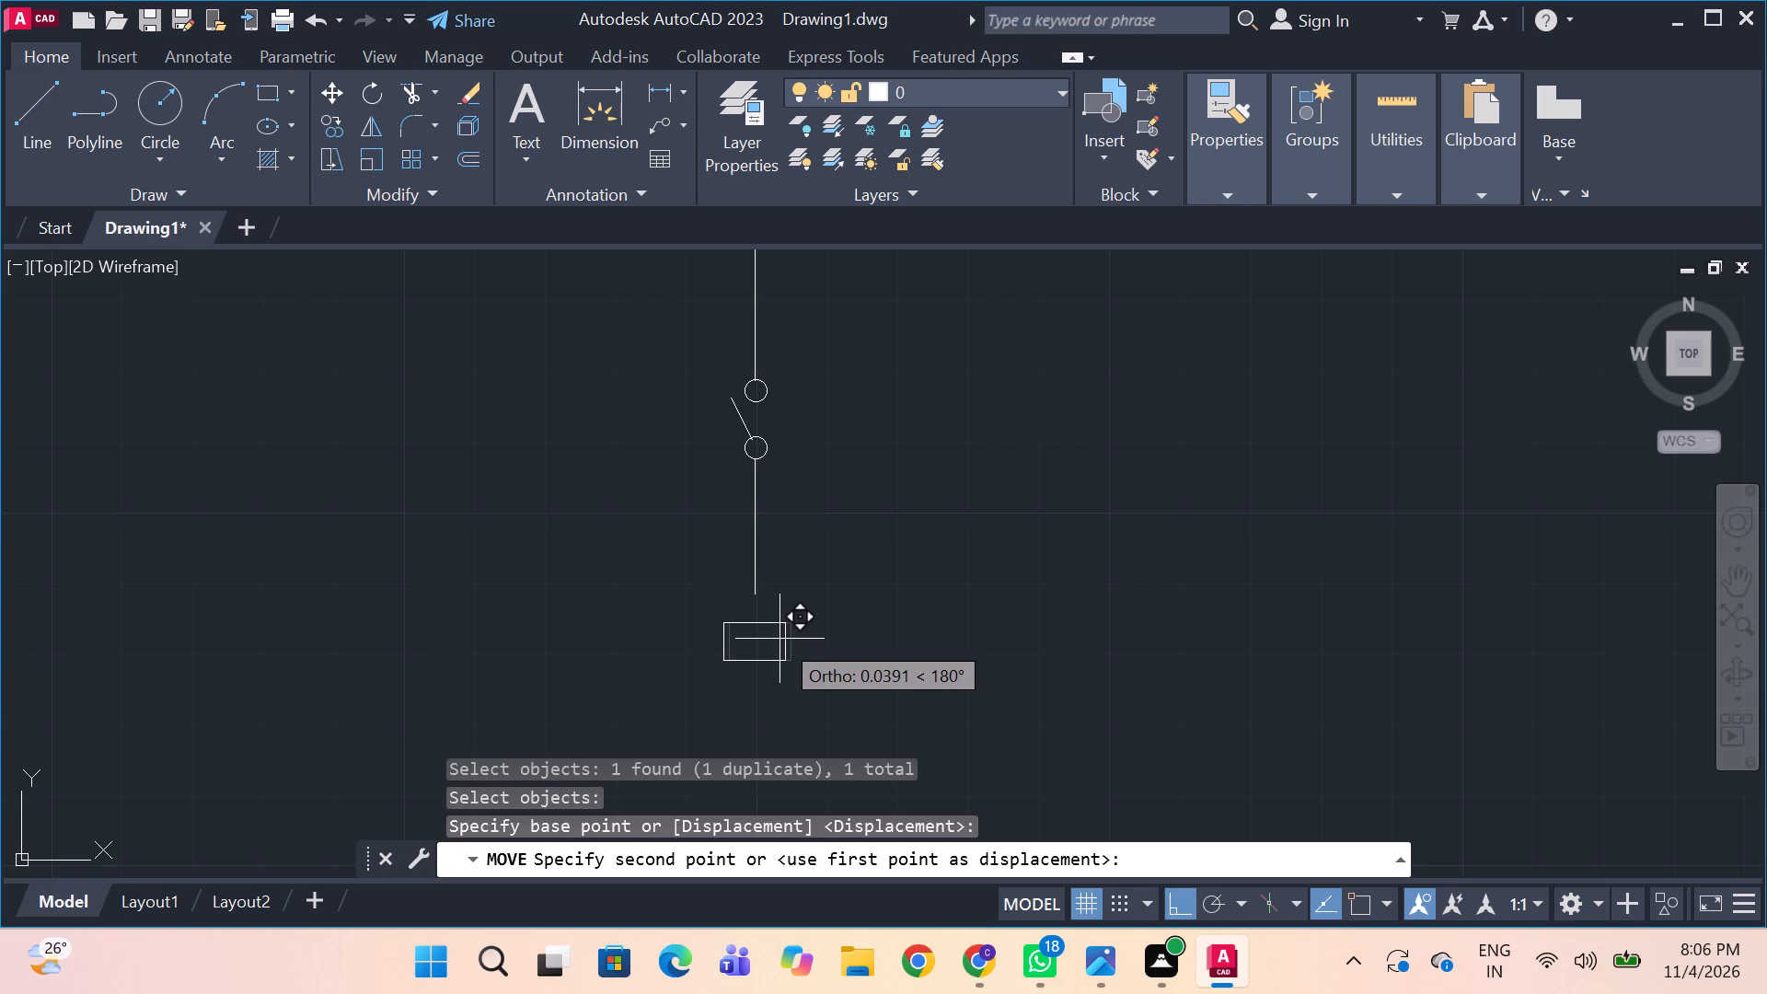
left_click(780, 639)
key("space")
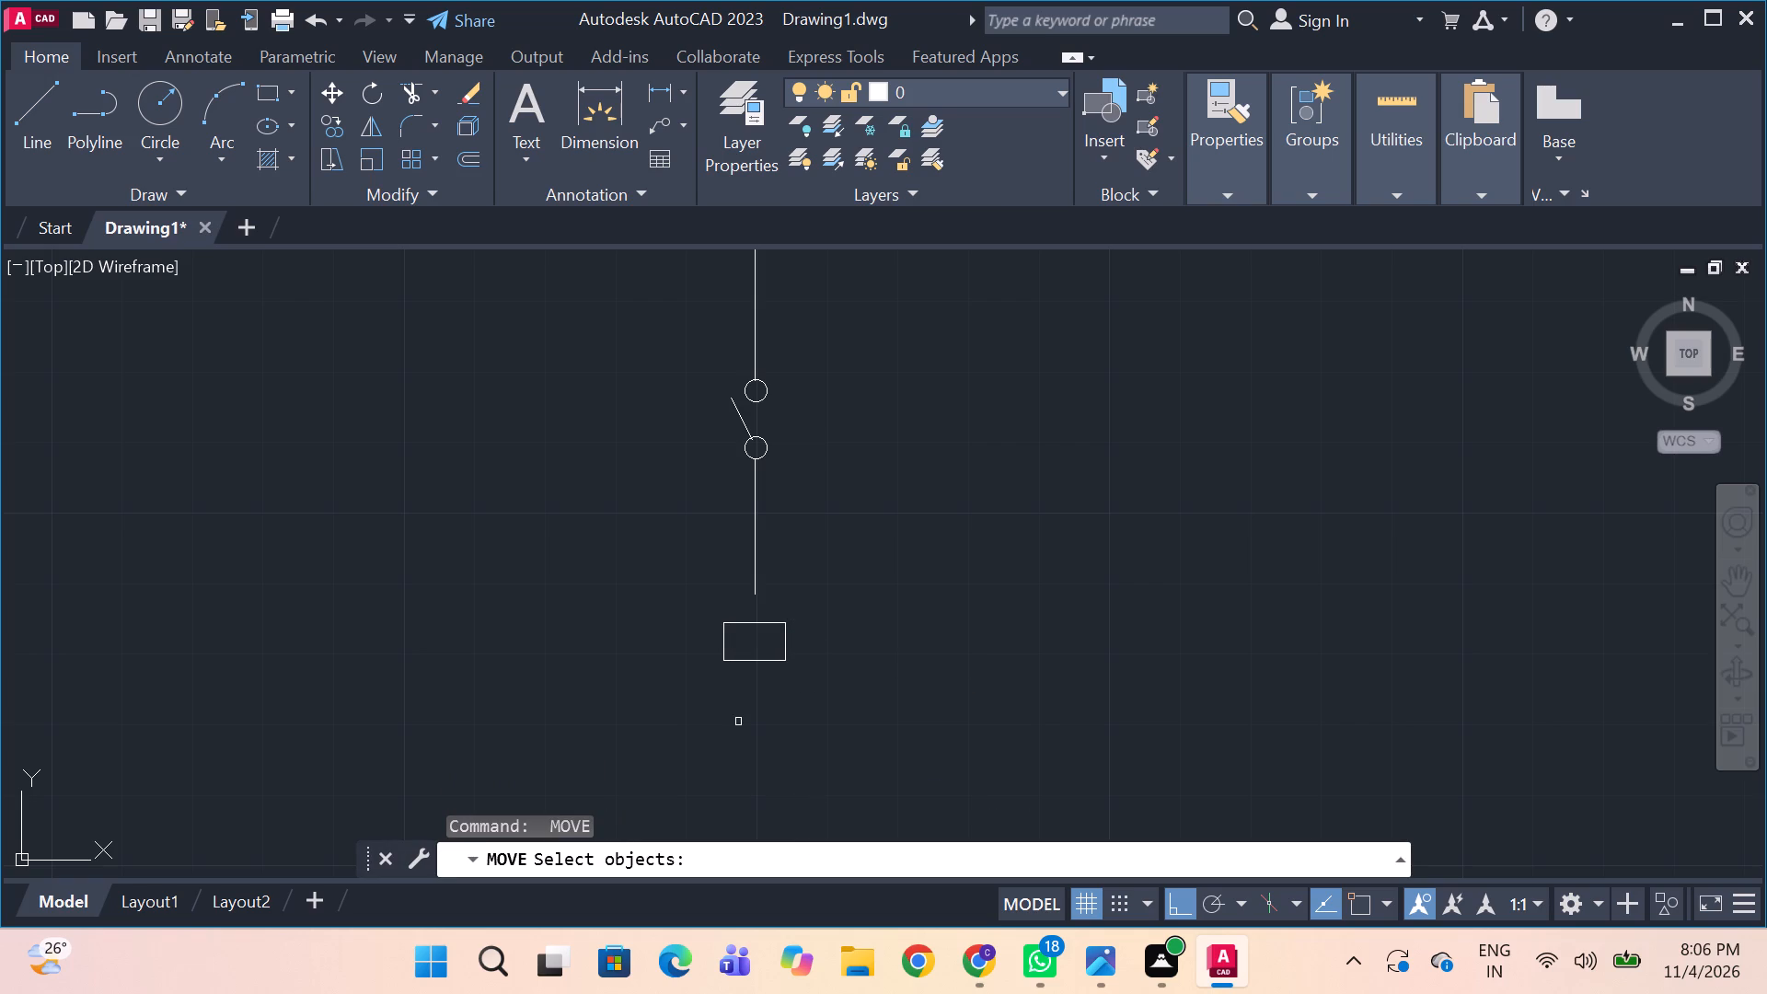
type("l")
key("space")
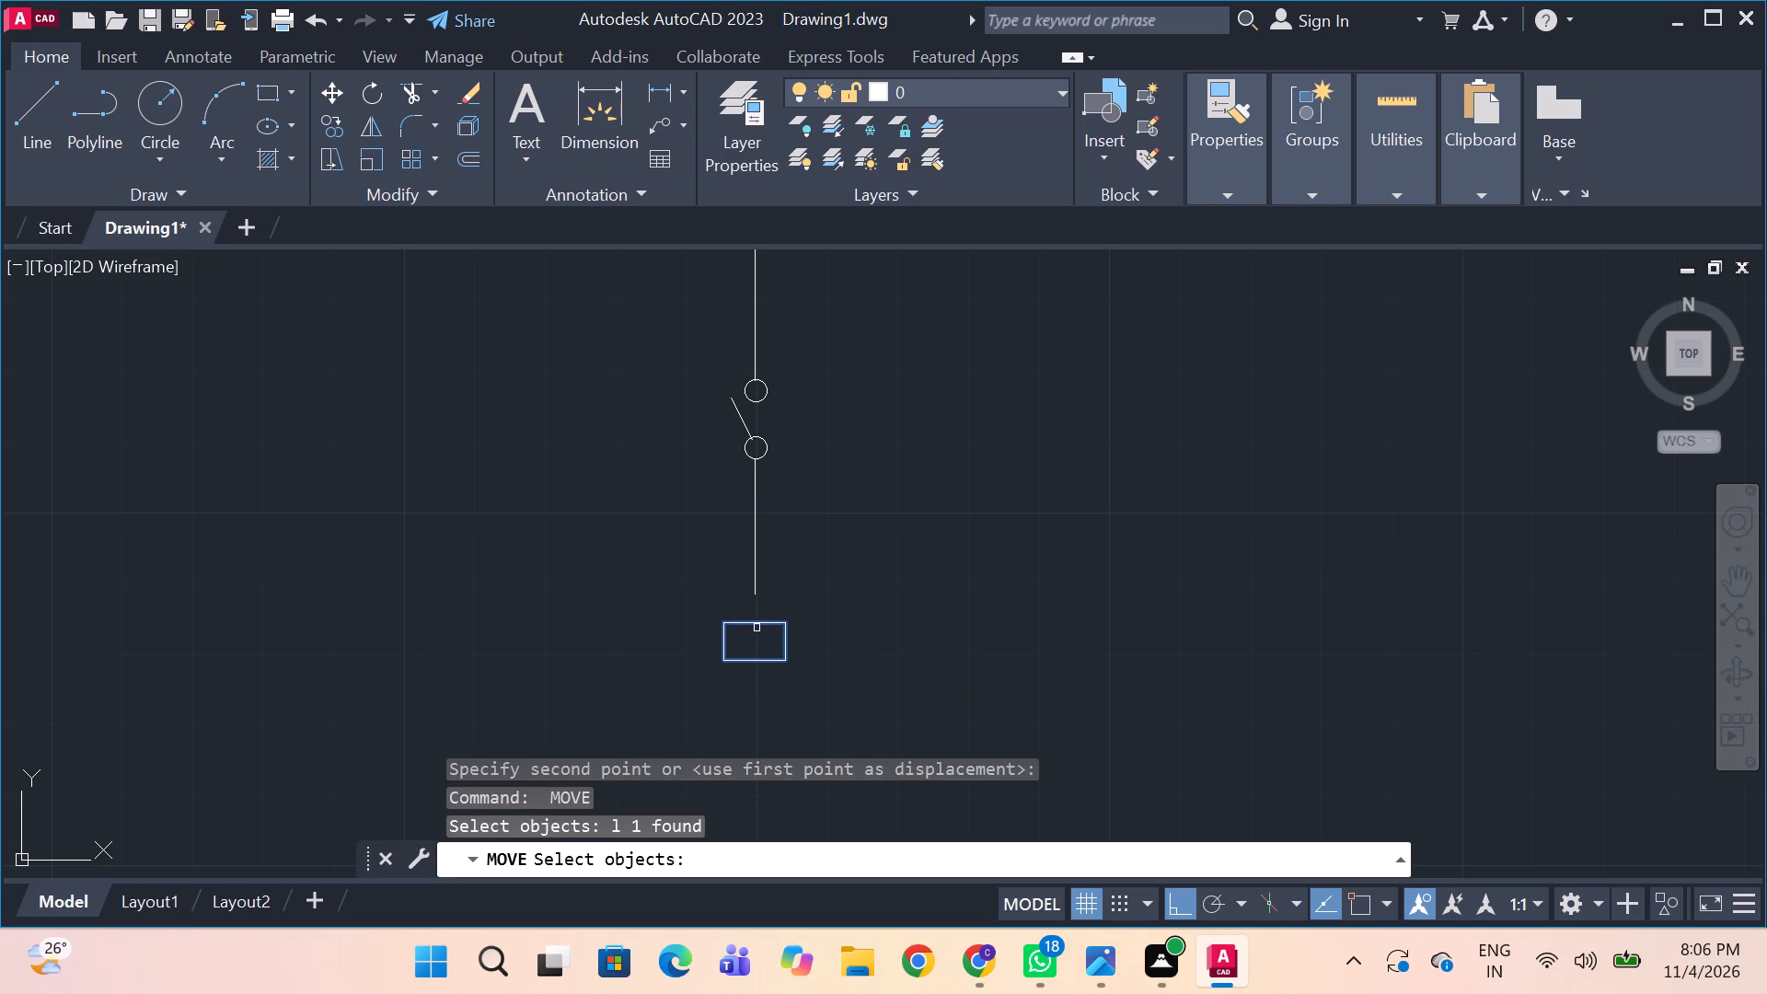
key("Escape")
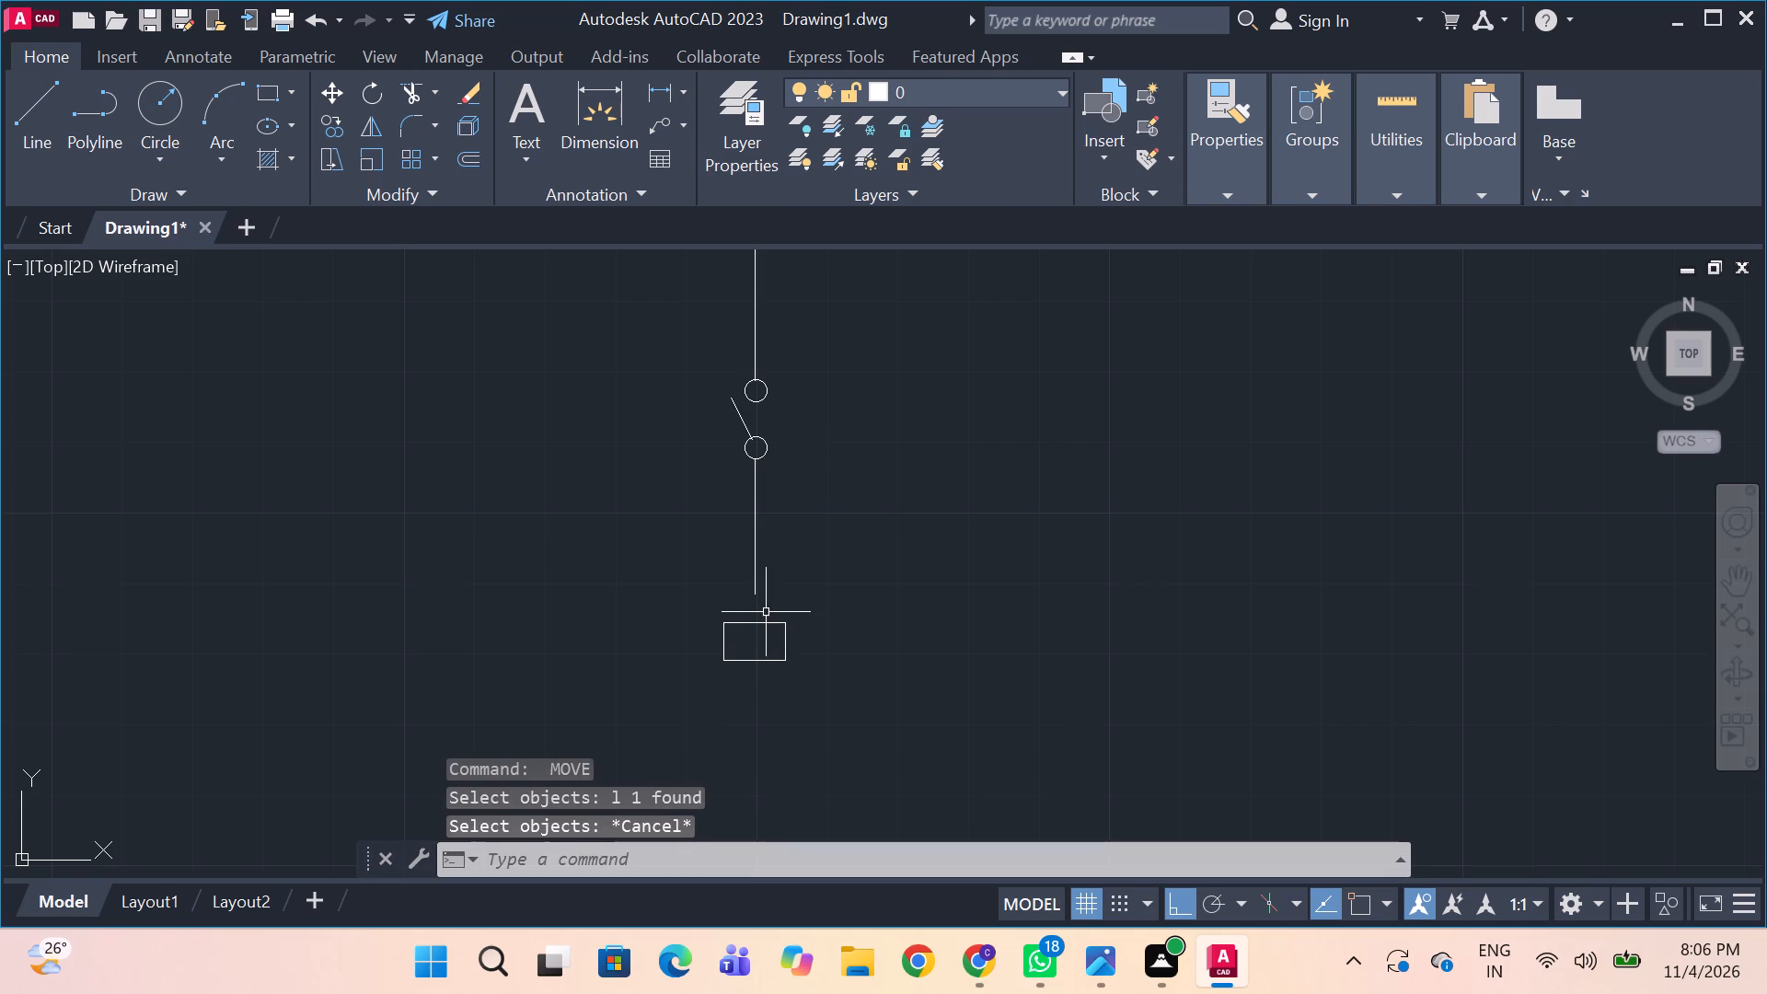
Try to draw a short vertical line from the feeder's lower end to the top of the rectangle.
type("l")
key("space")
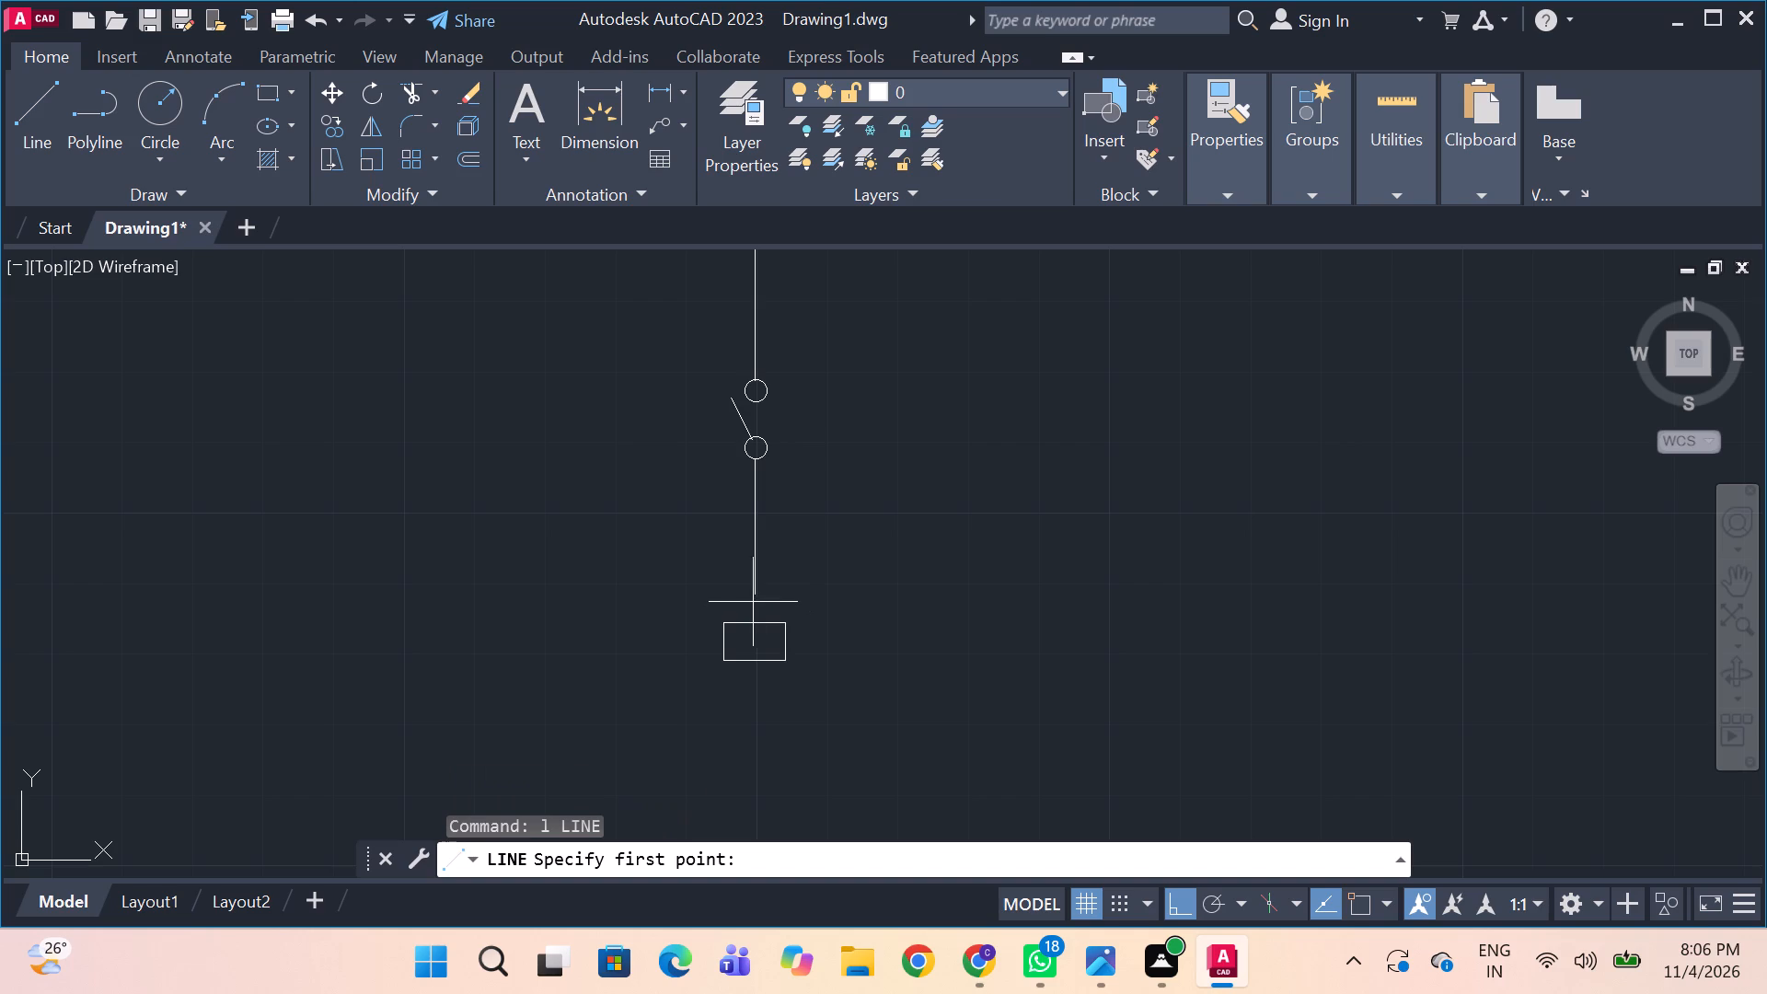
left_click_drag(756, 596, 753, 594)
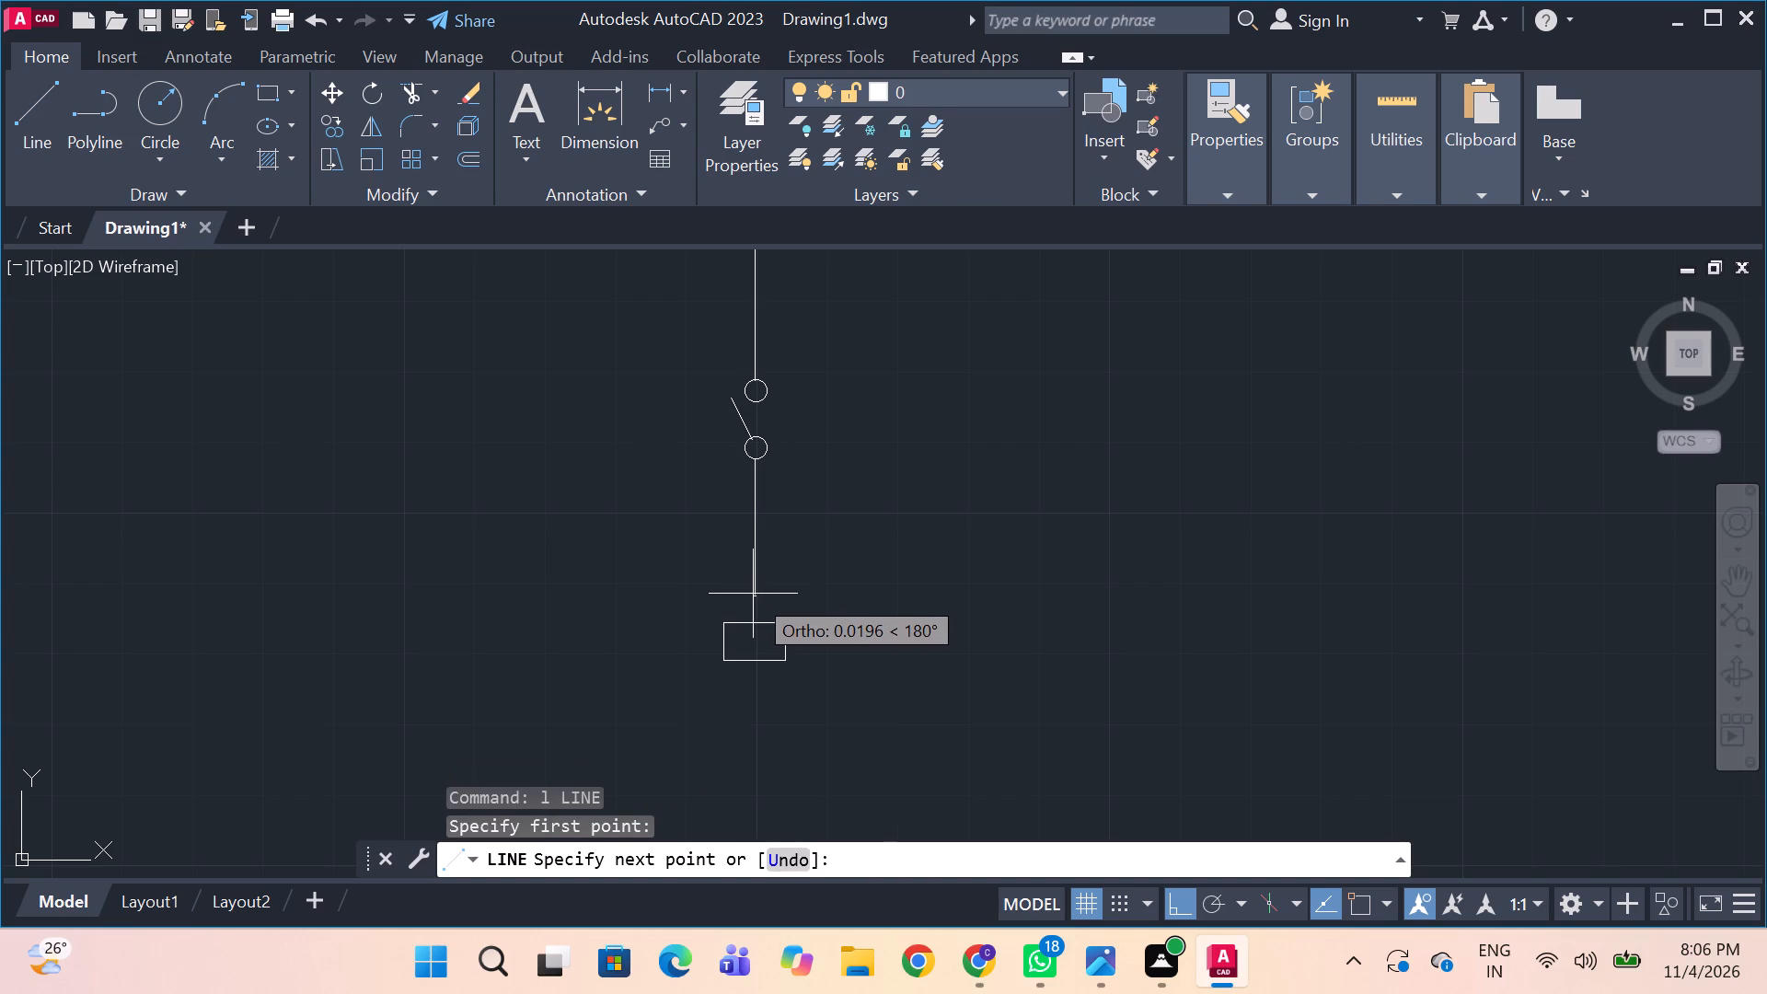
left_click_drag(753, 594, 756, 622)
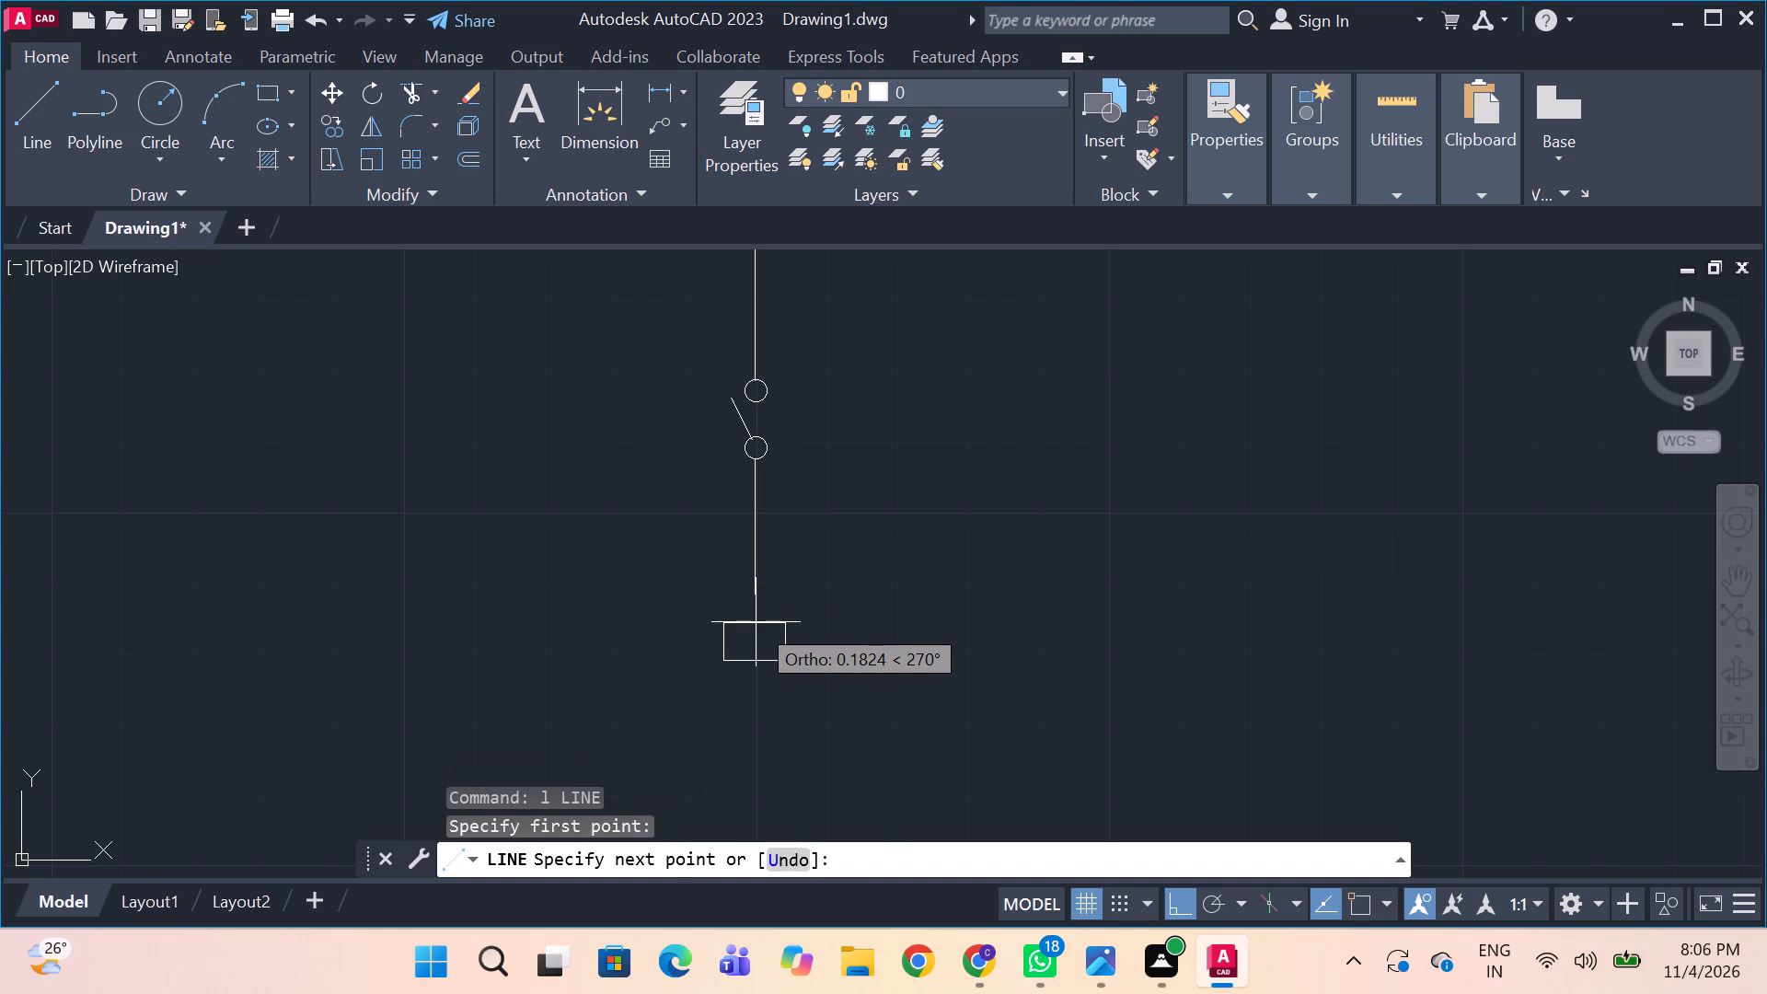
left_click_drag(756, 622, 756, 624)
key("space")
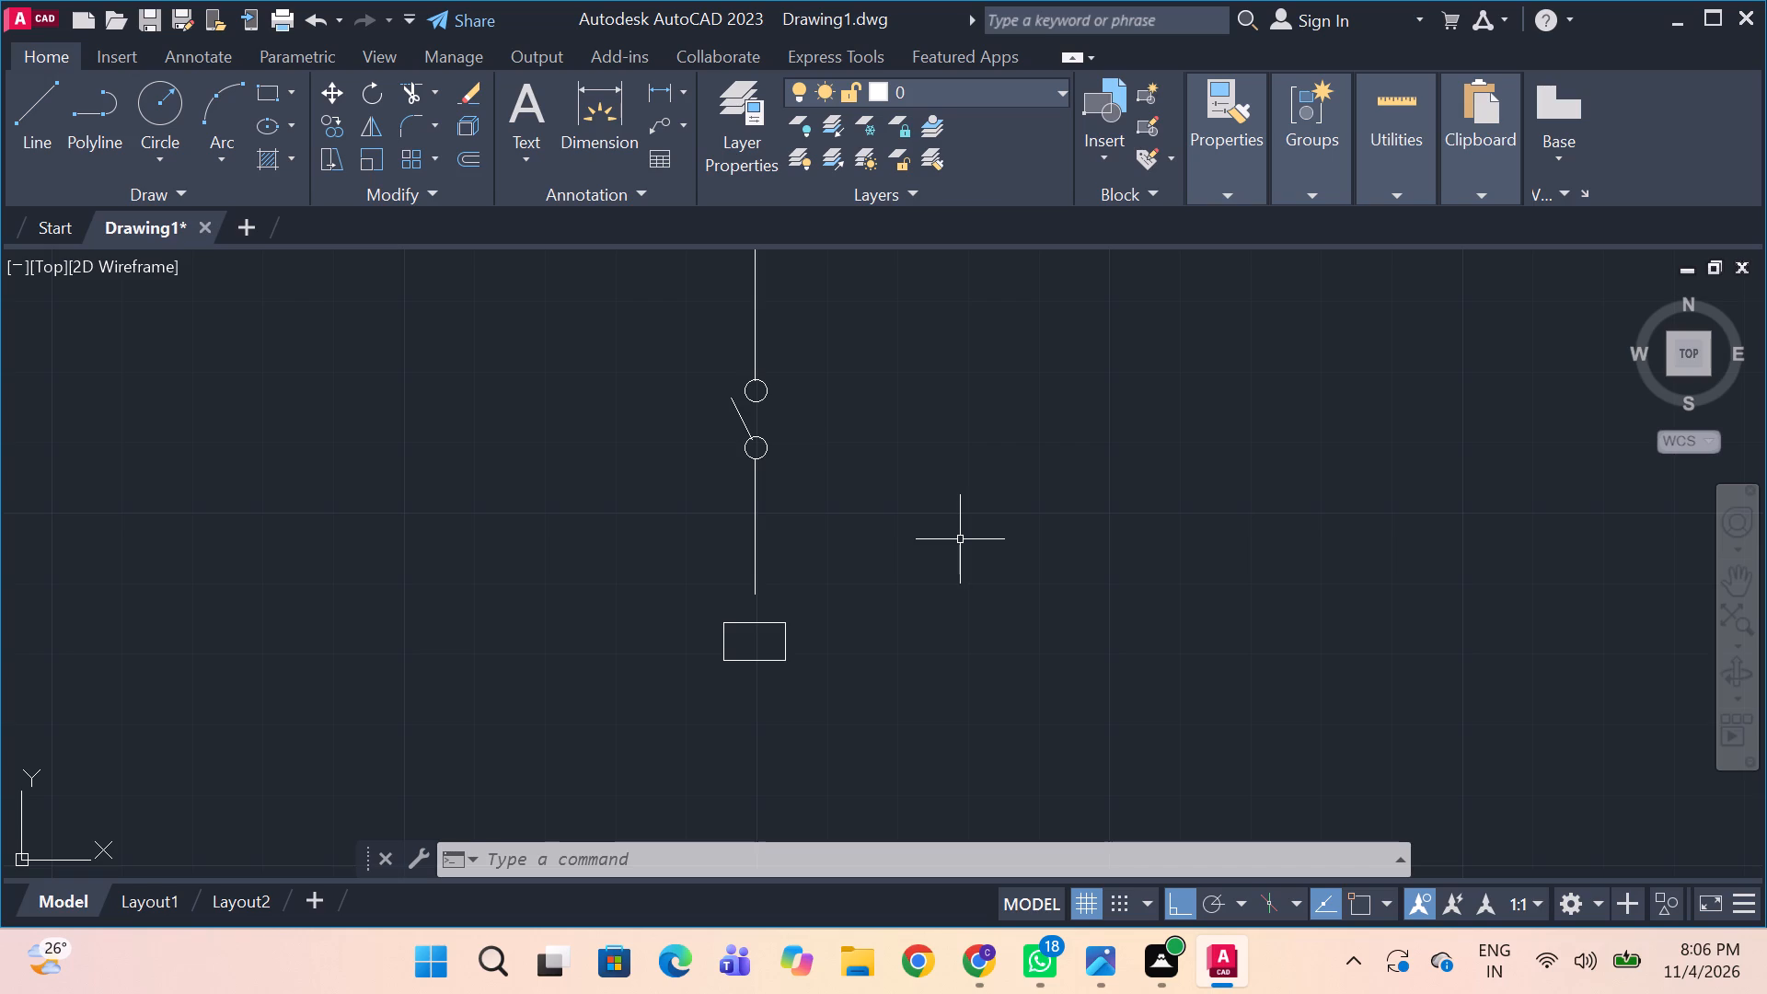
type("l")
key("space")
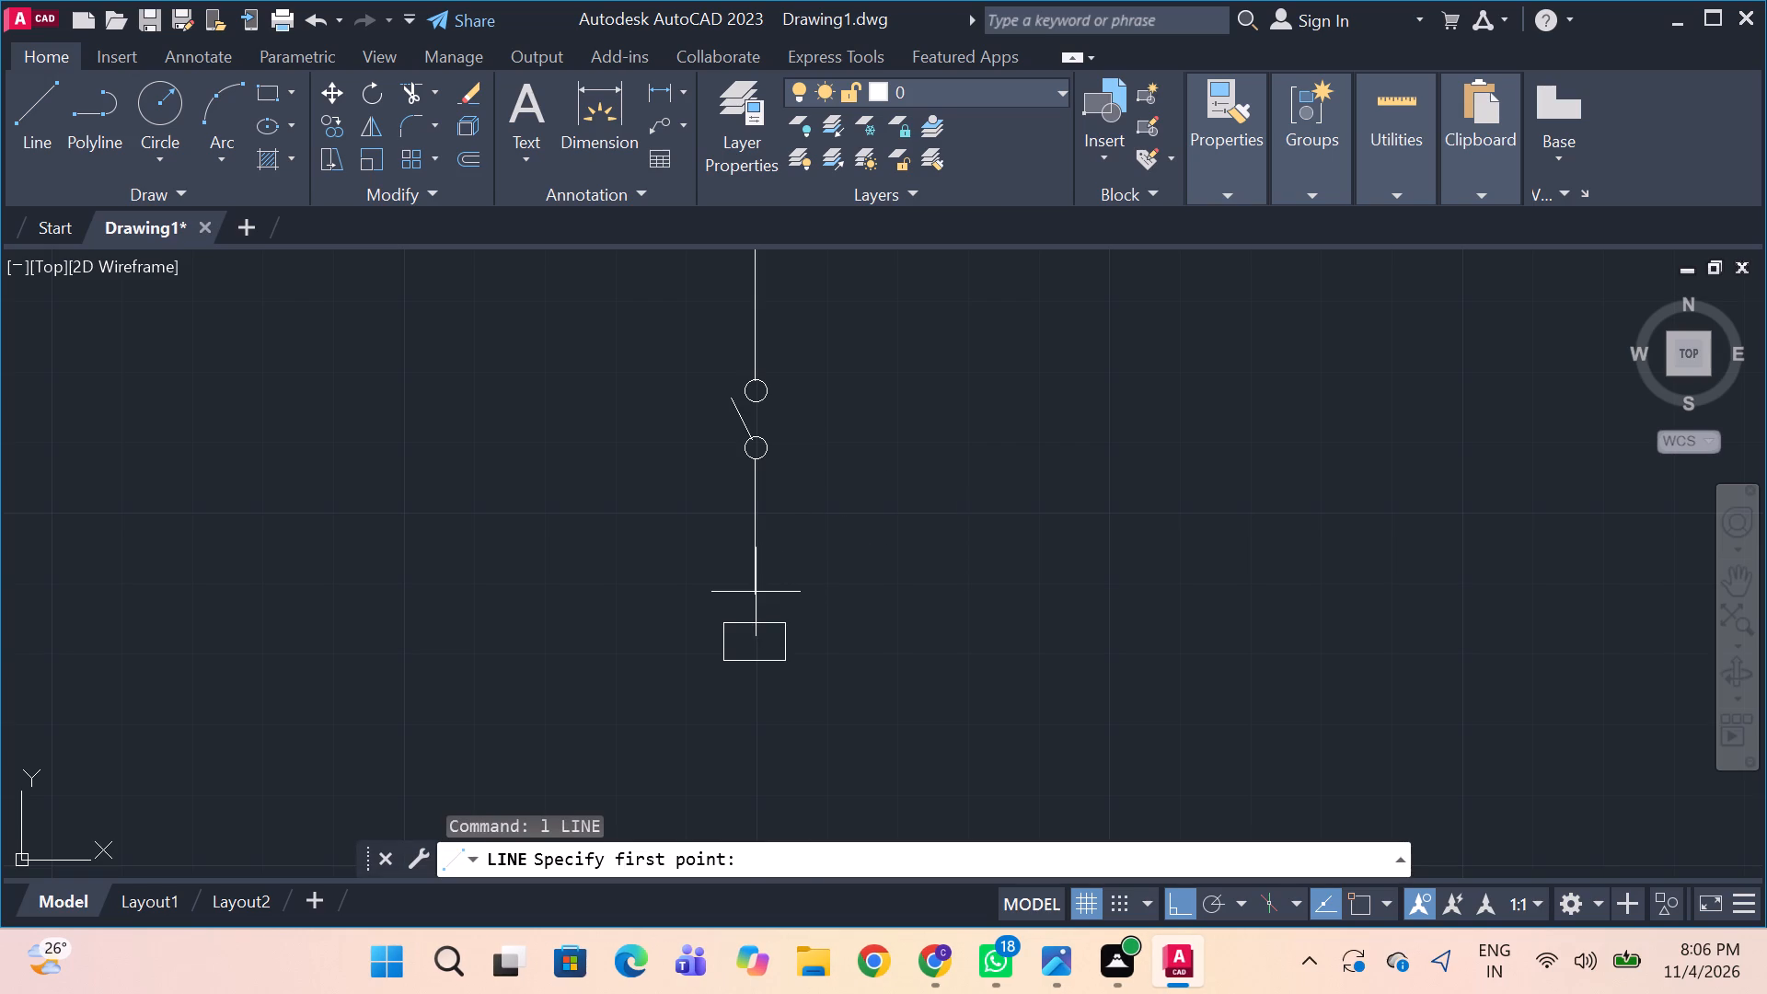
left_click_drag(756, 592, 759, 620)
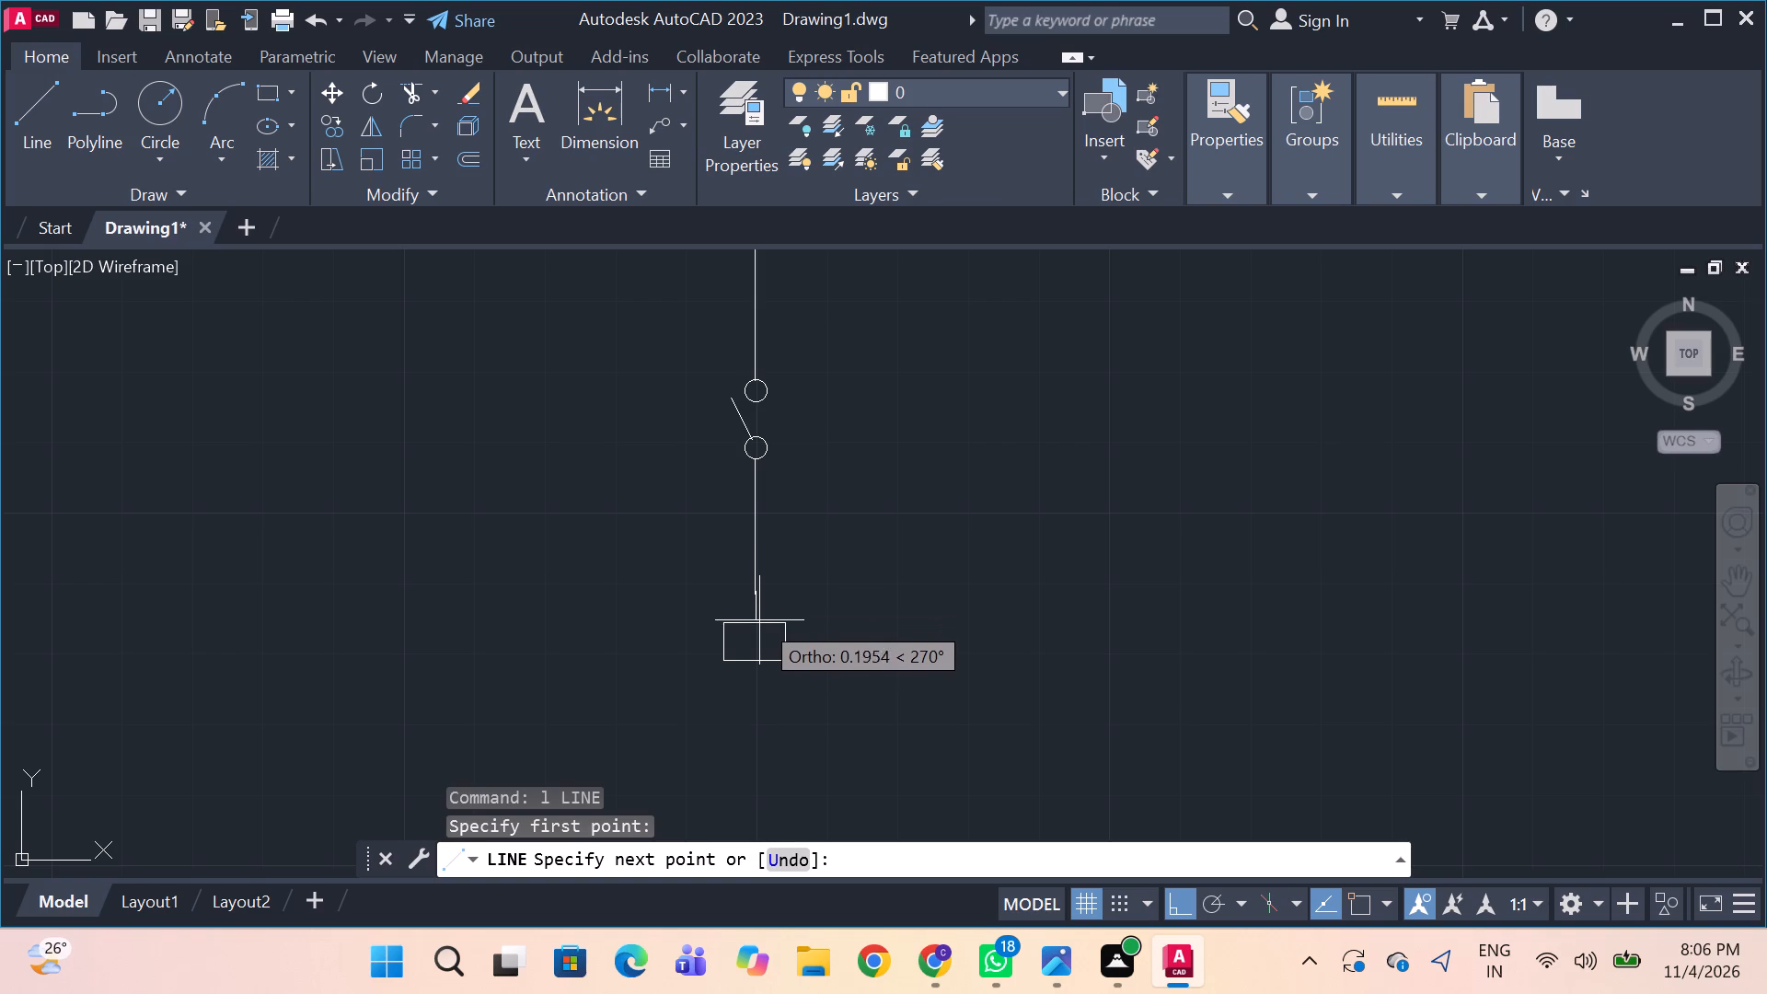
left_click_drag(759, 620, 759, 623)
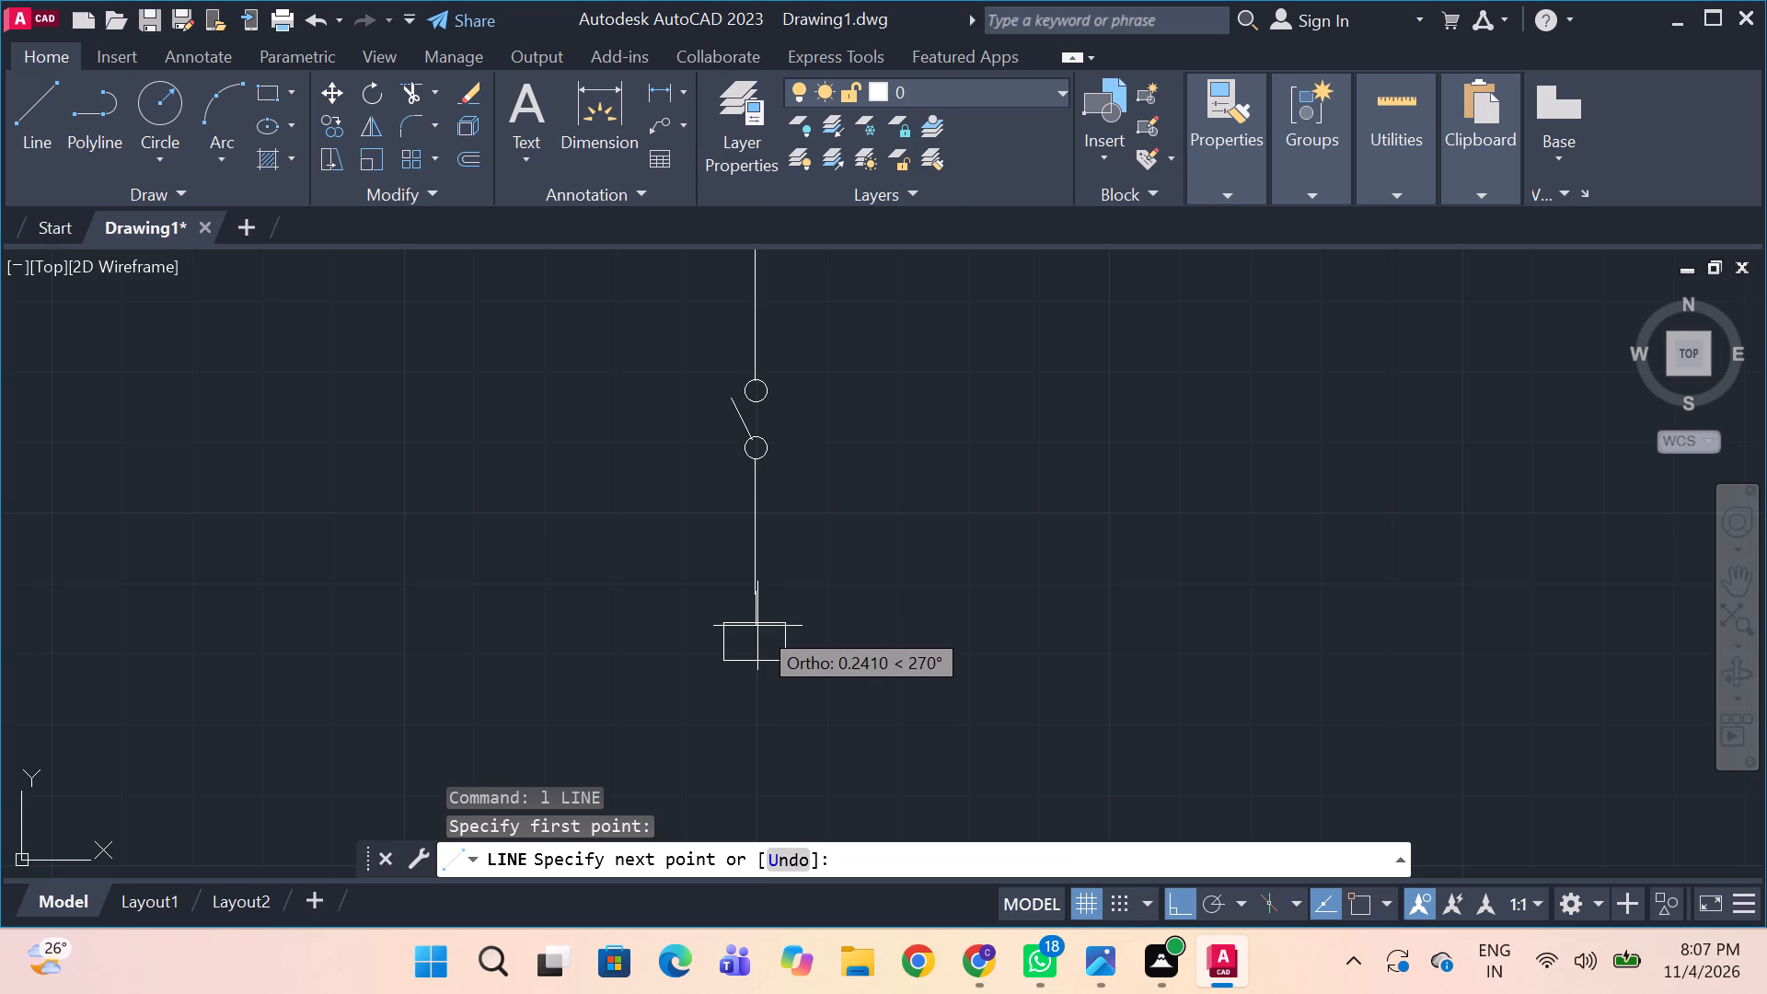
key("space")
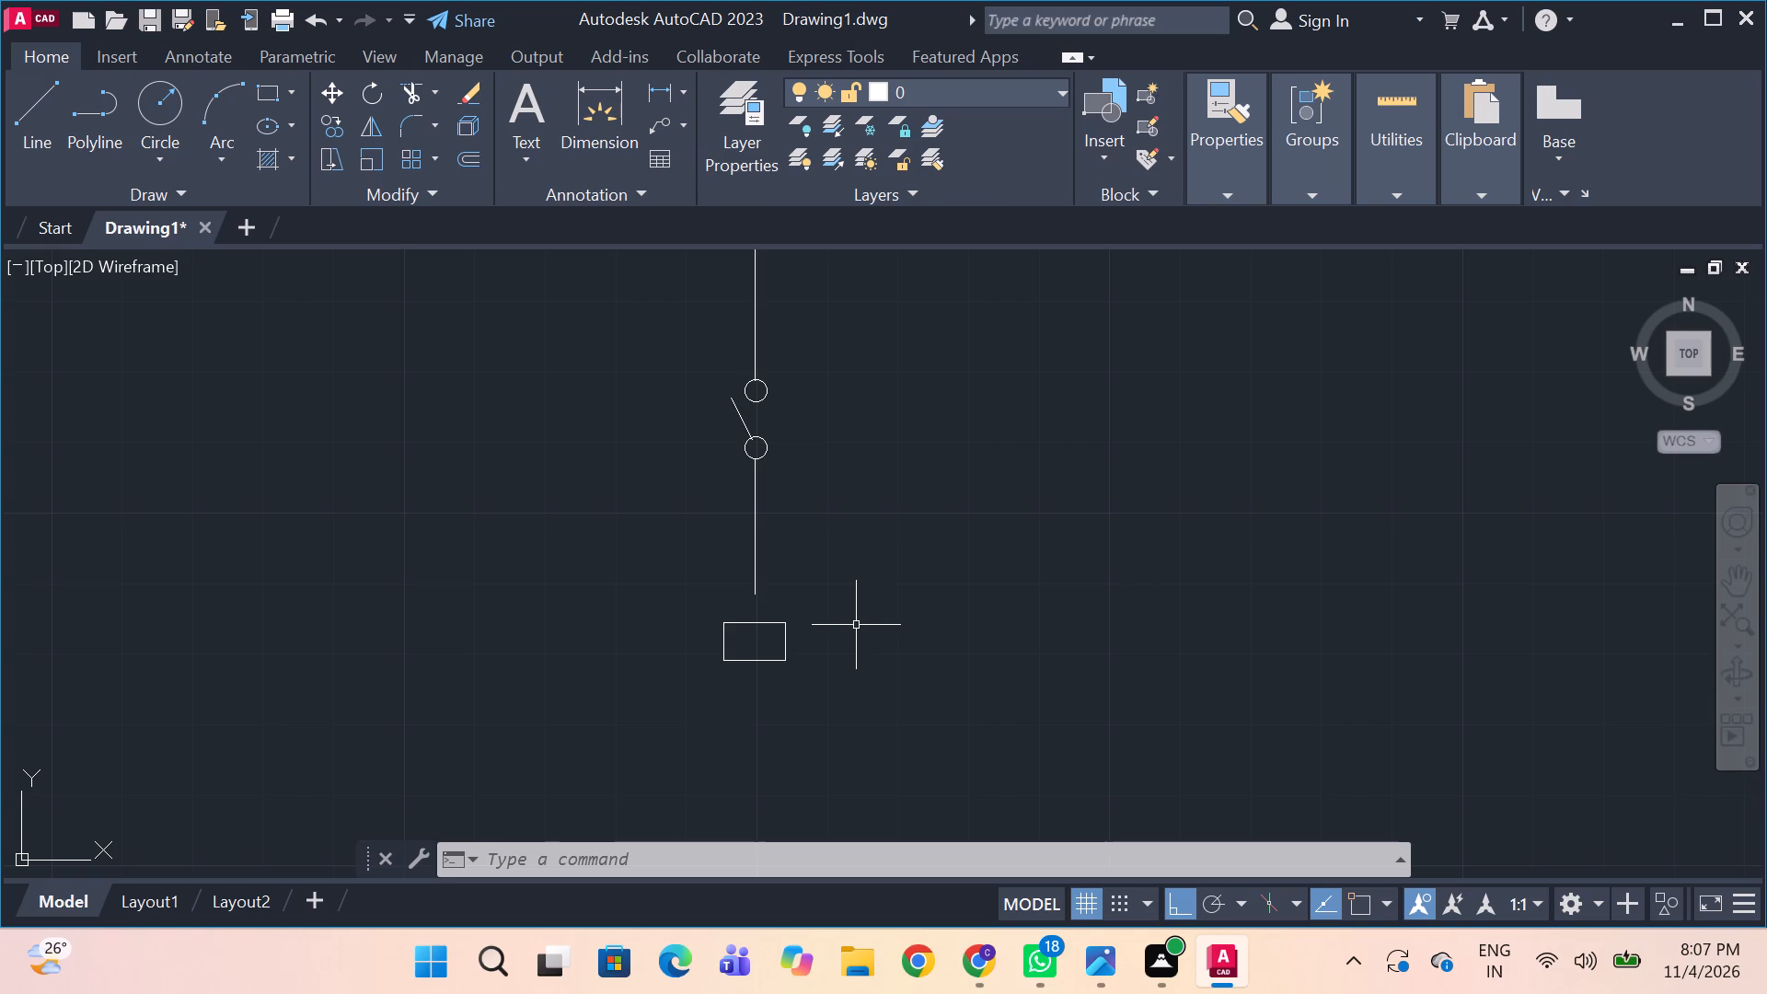
Draw a short vertical line from the feeder's lower end down to the top edge of the rectangle.
type("l")
key("space")
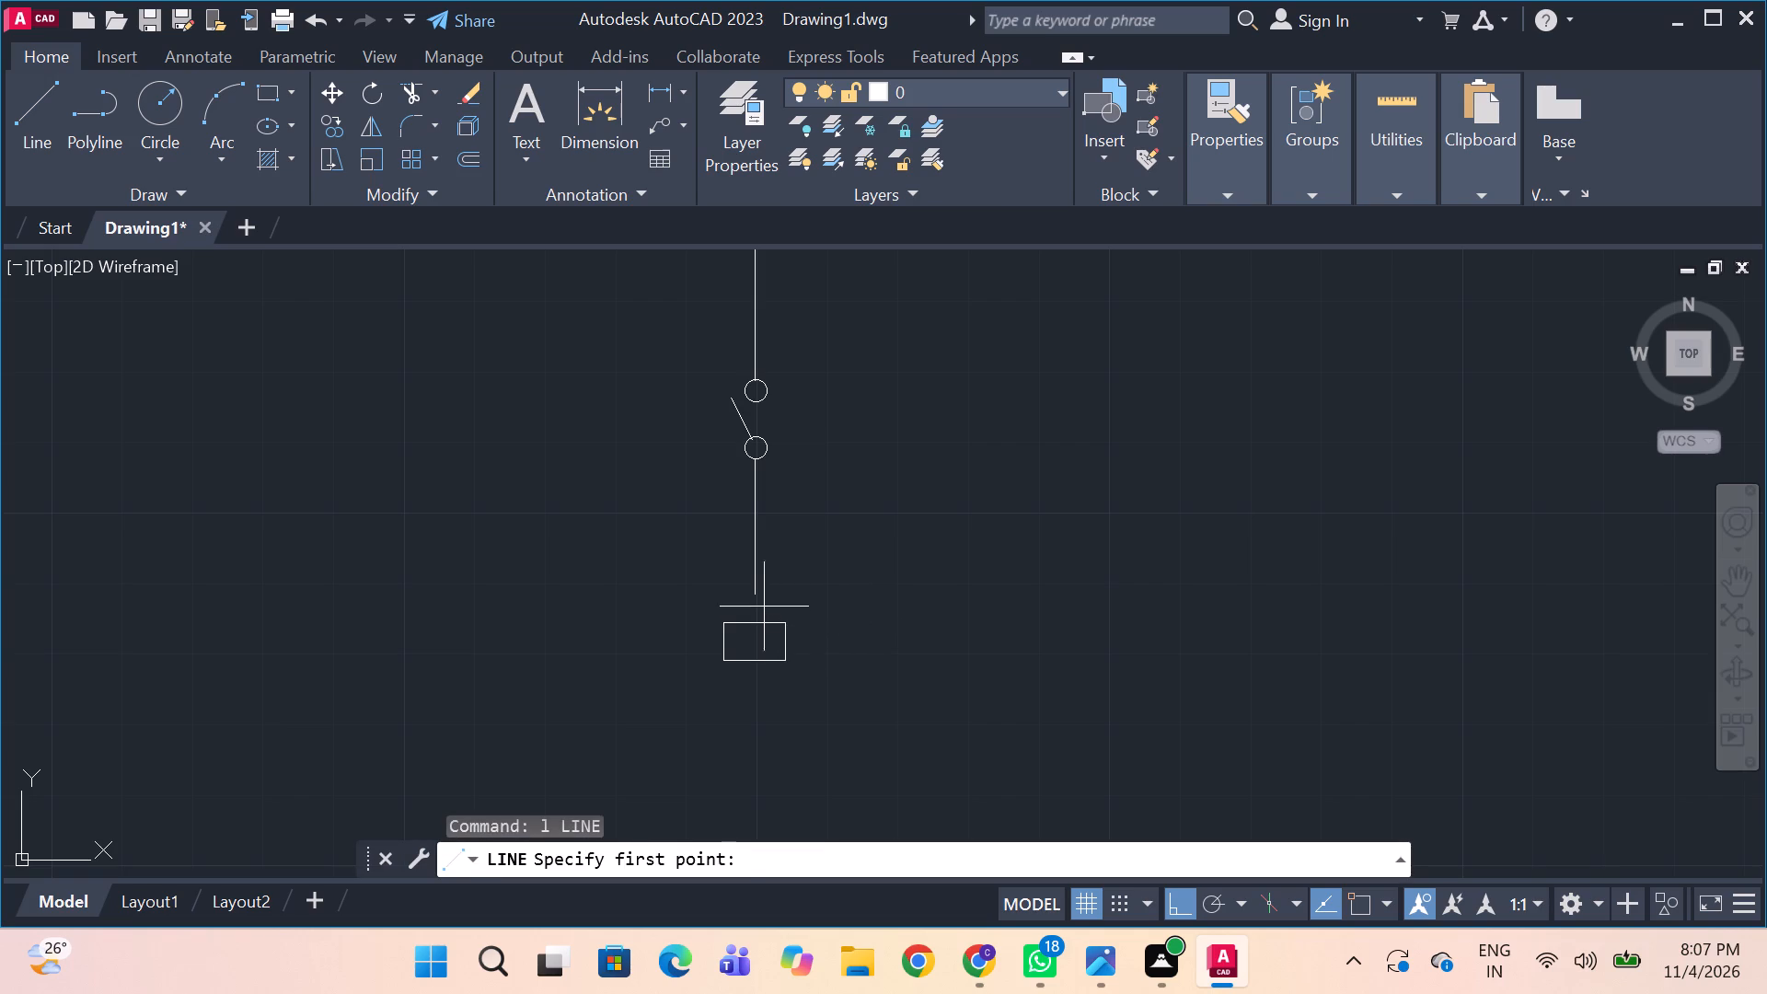
left_click_drag(755, 591, 756, 606)
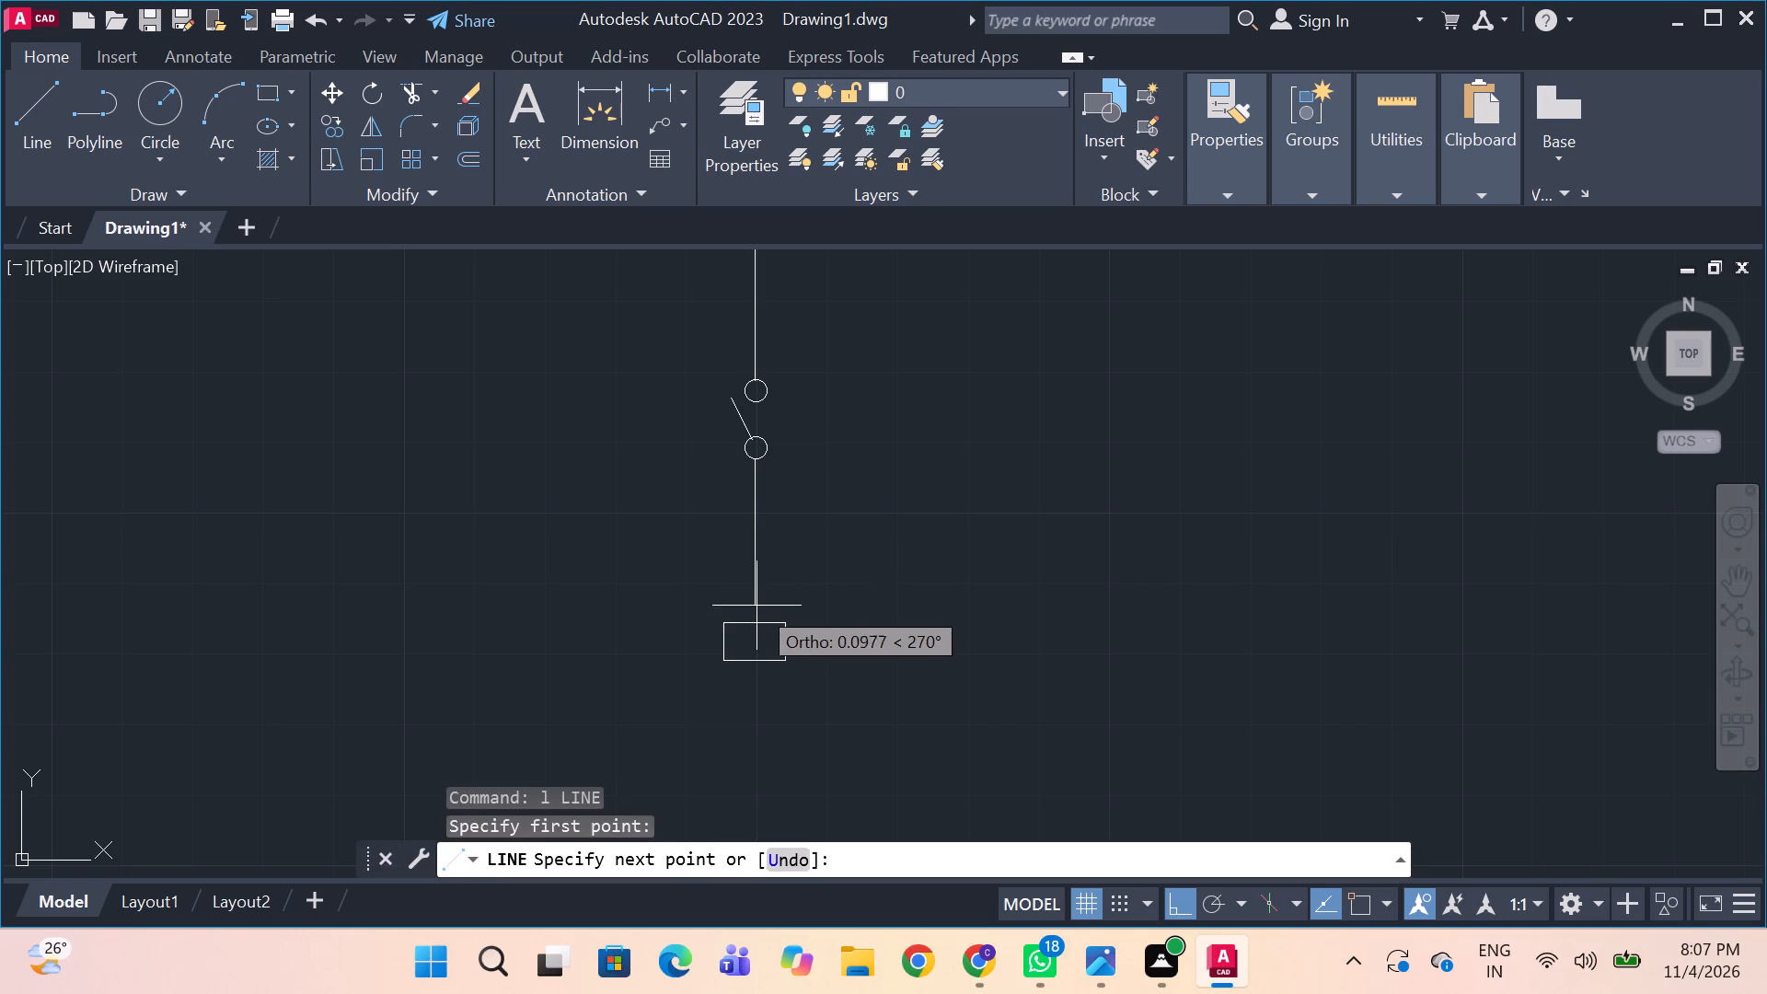
left_click_drag(756, 606, 757, 623)
left_click(757, 623)
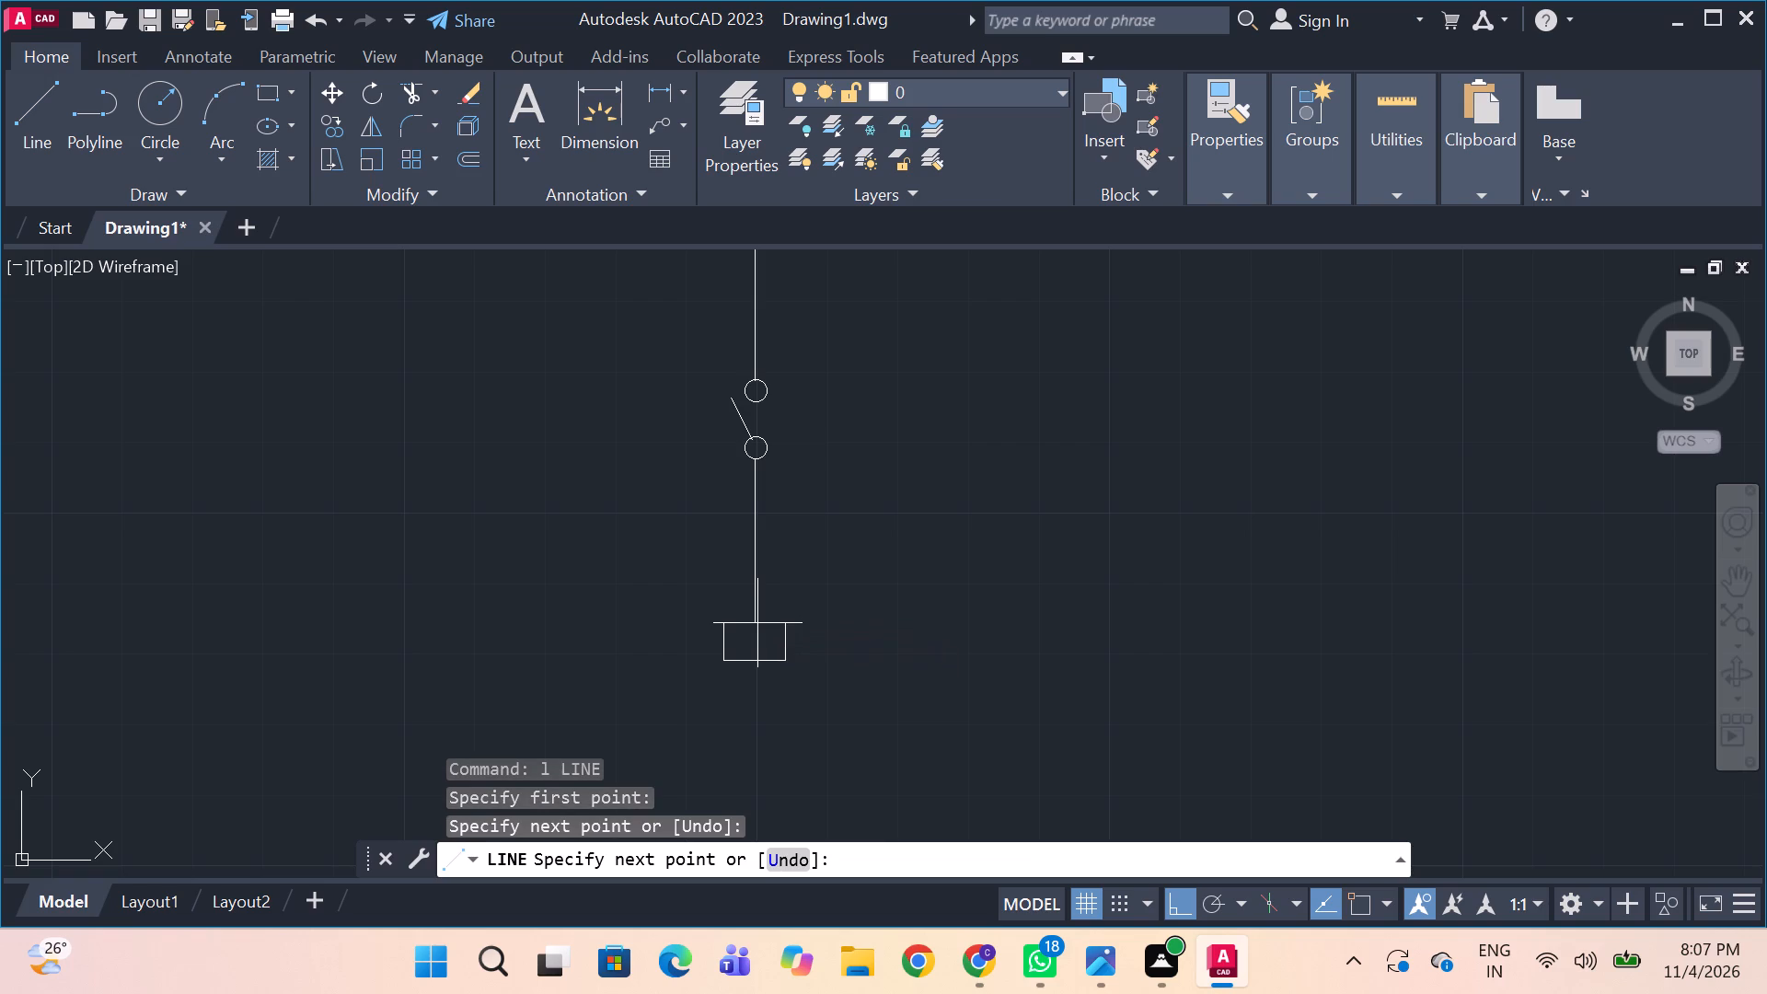
key("space")
Turn Ortho off and object snap on, and try to draw a diagonal line across the rectangle from its upper-left corner.
key("alt+Tab")
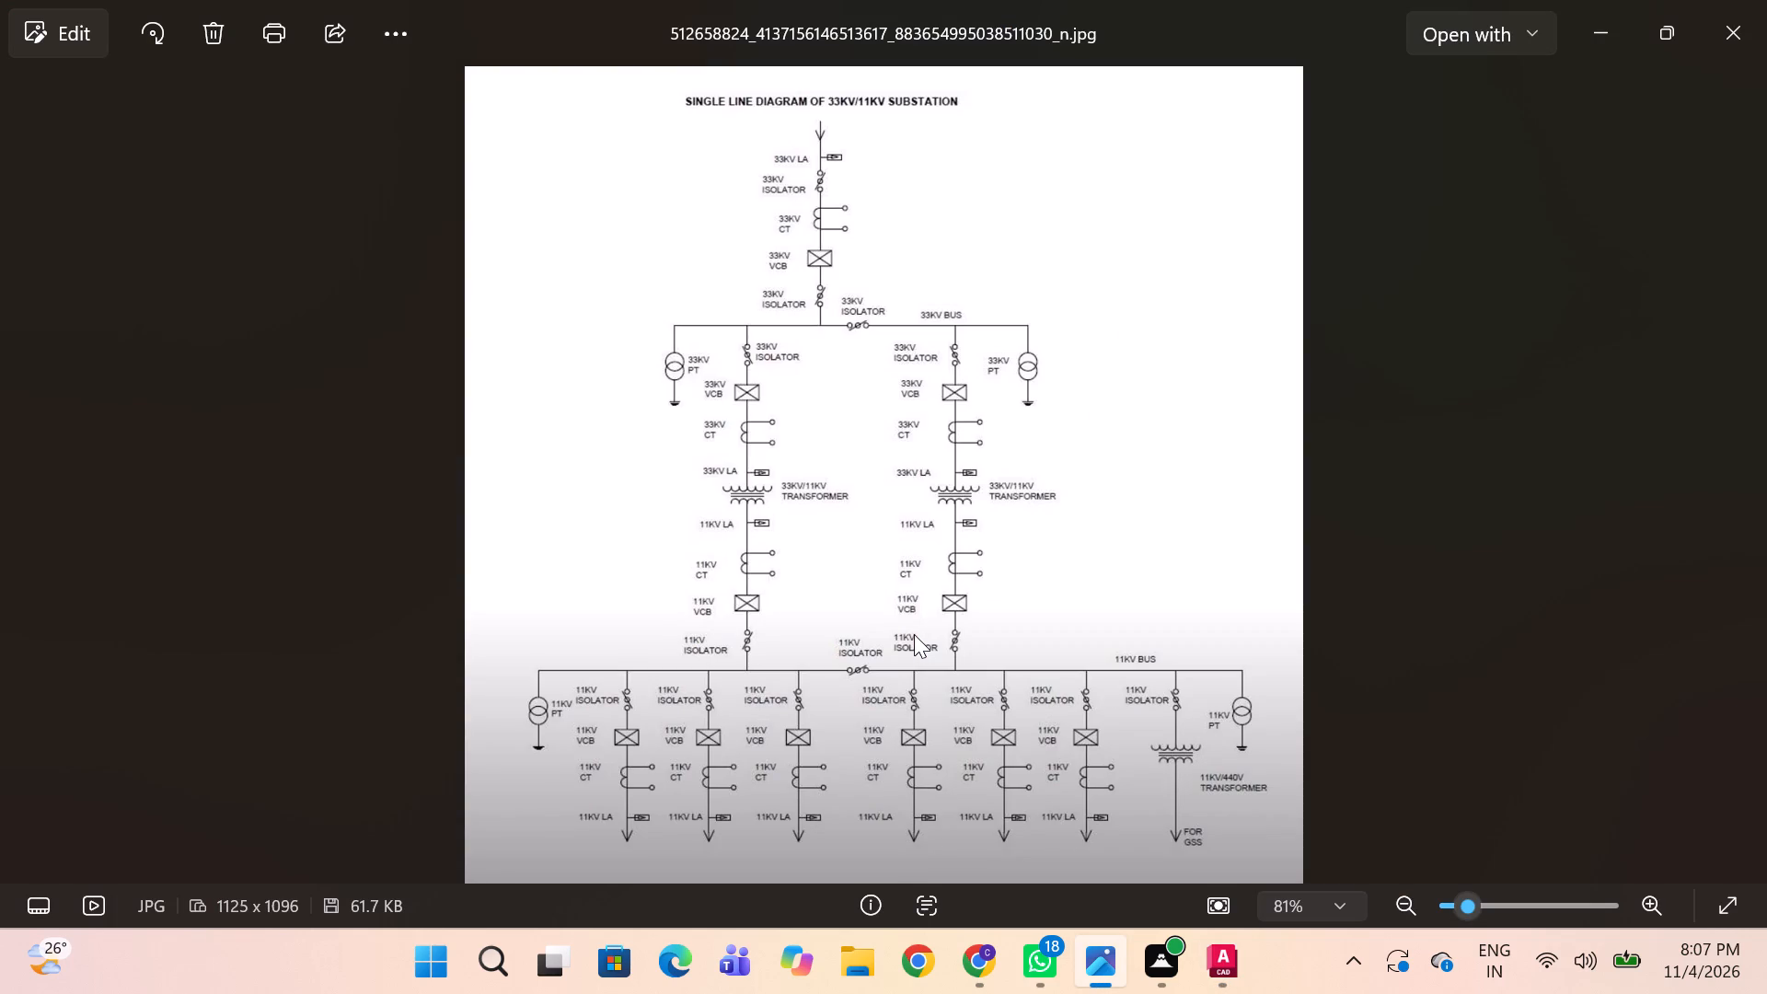
key("alt+Tab")
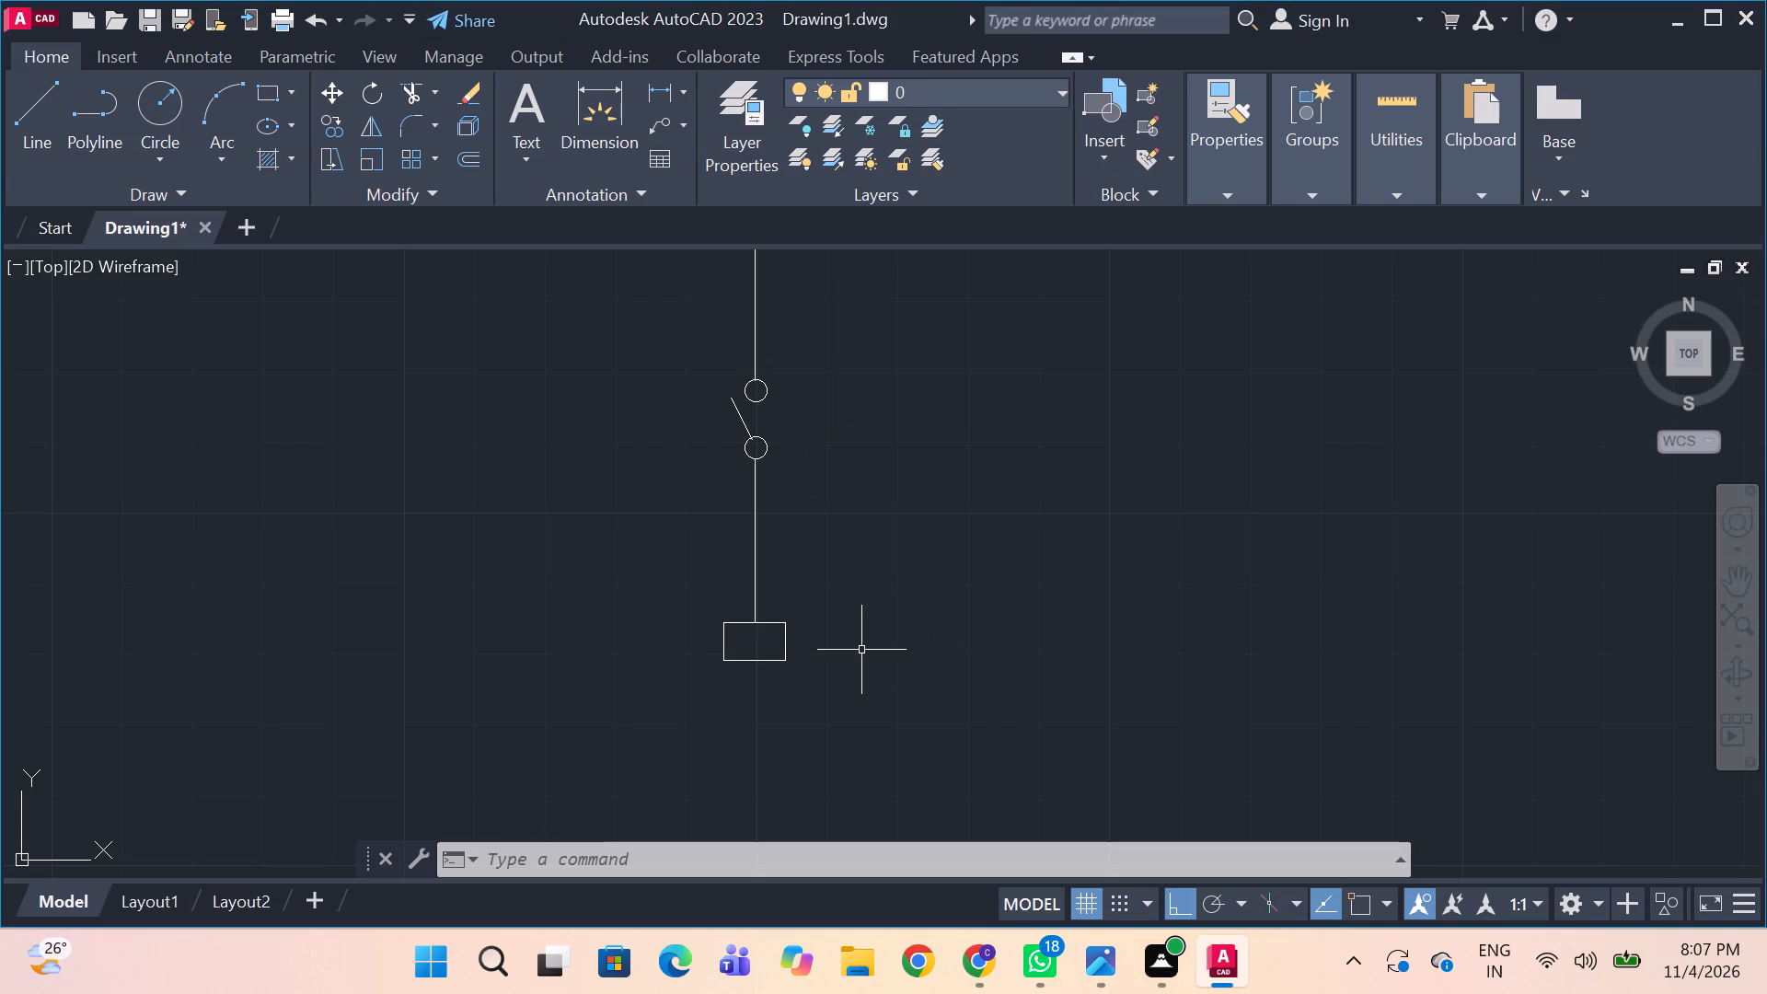
type("l")
key("space")
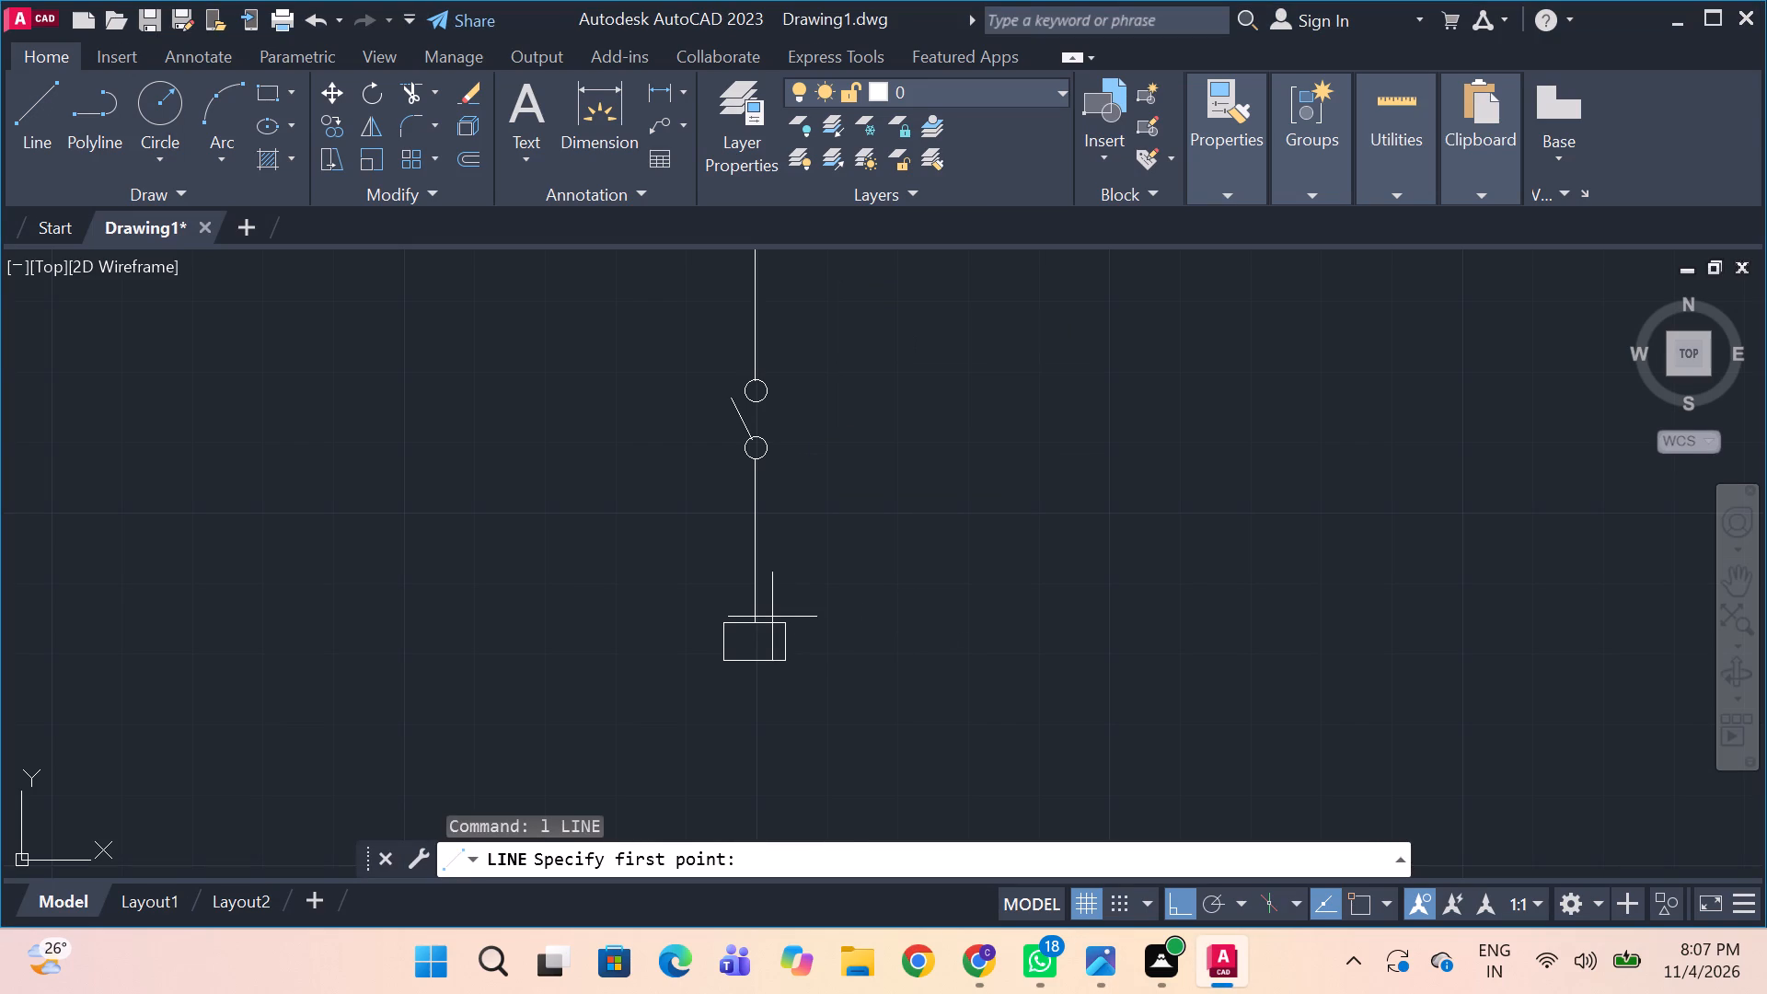
key("F8")
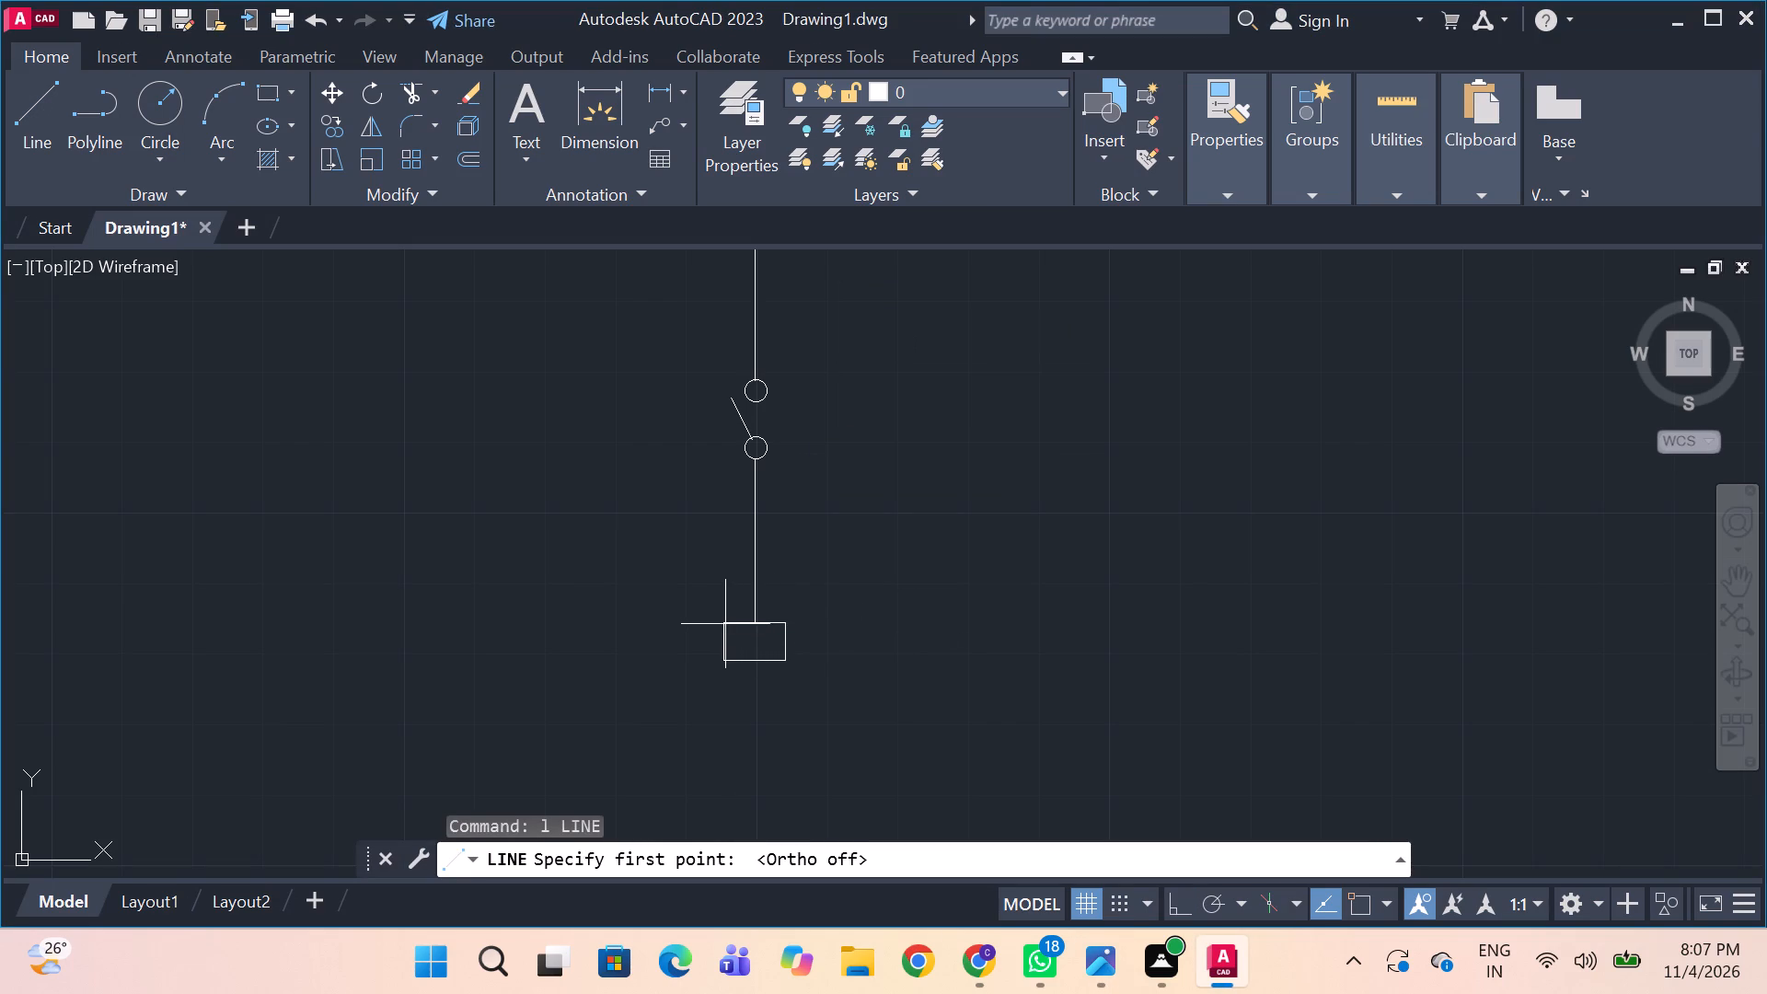
key("F3")
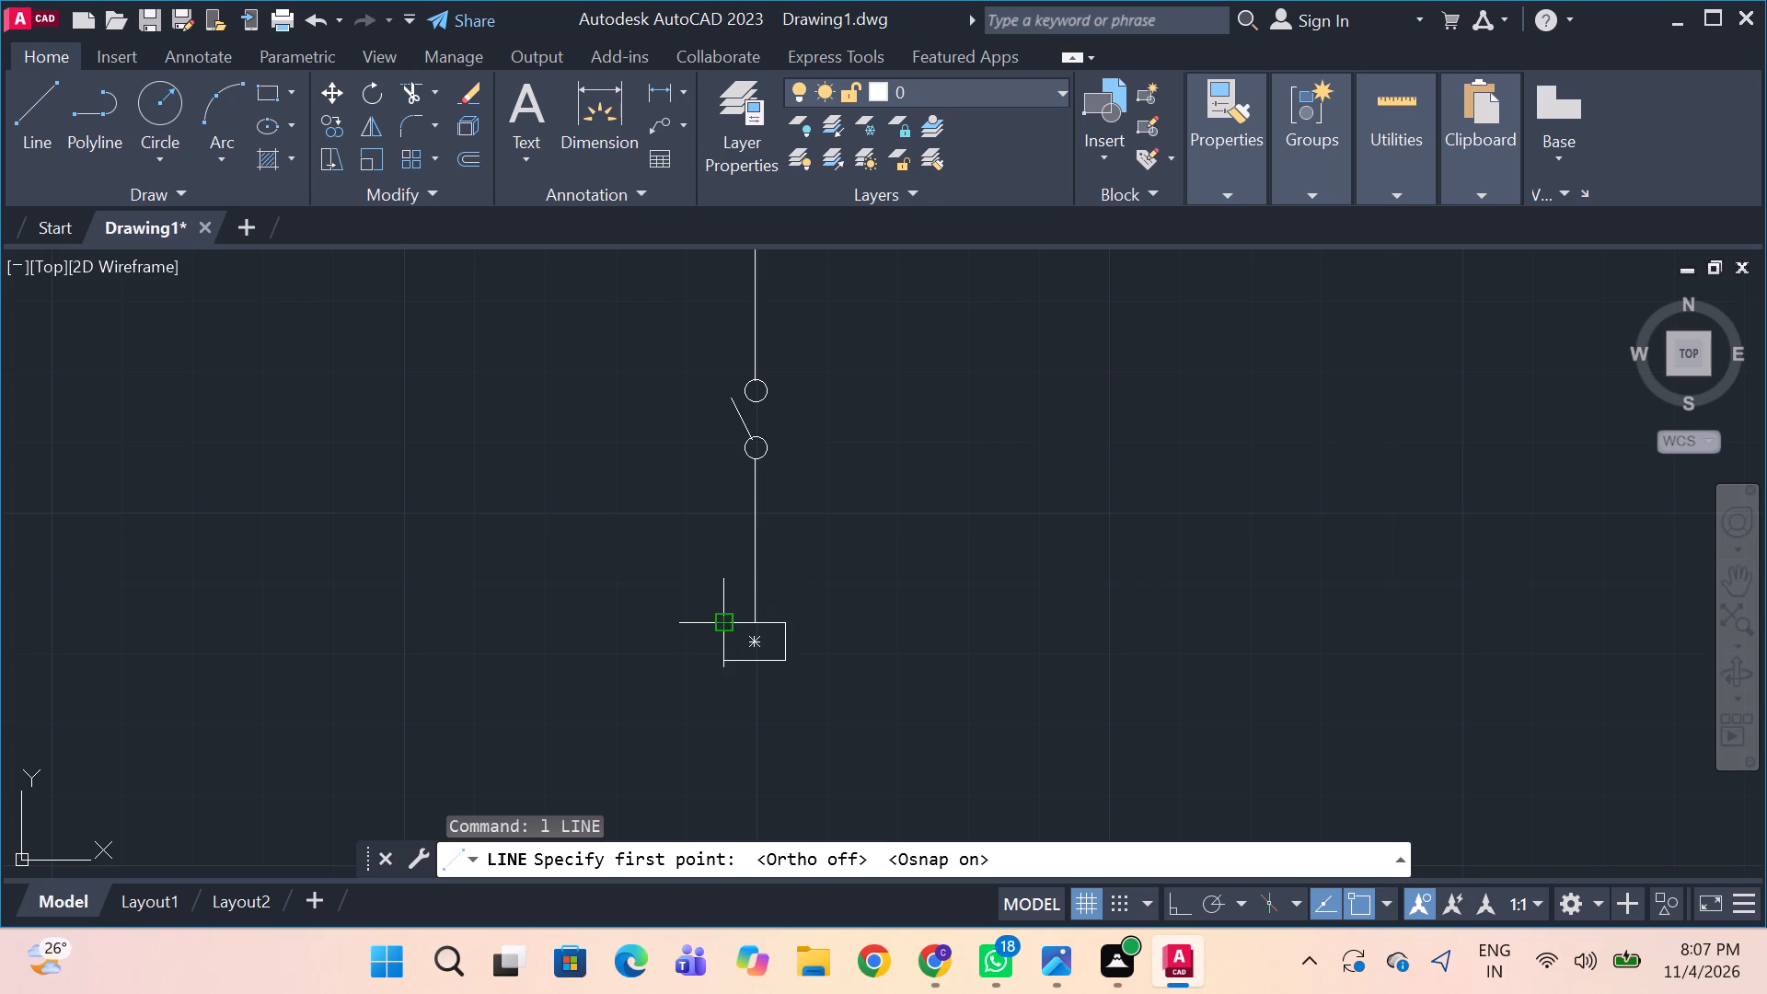
left_click_drag(729, 628, 779, 661)
key("space")
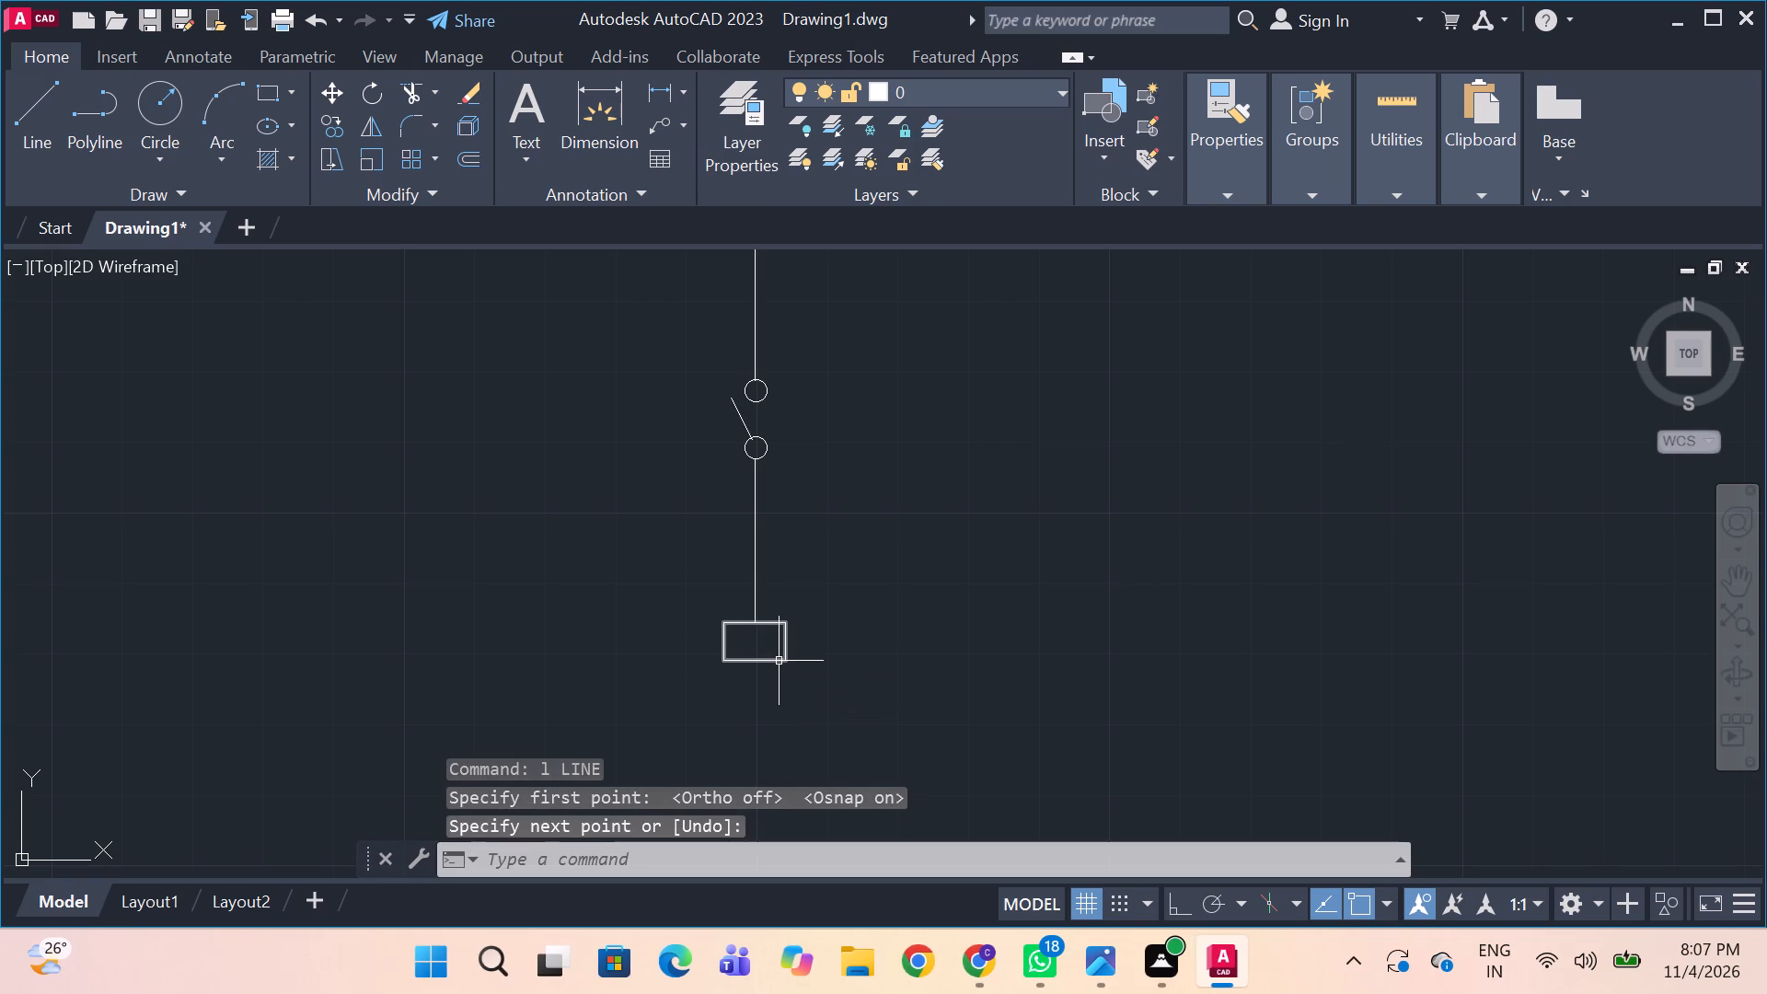
Draw two corner-to-corner diagonal lines inside the rectangle to form the crossed box of the 33KV VCB symbol.
type("l")
key("space")
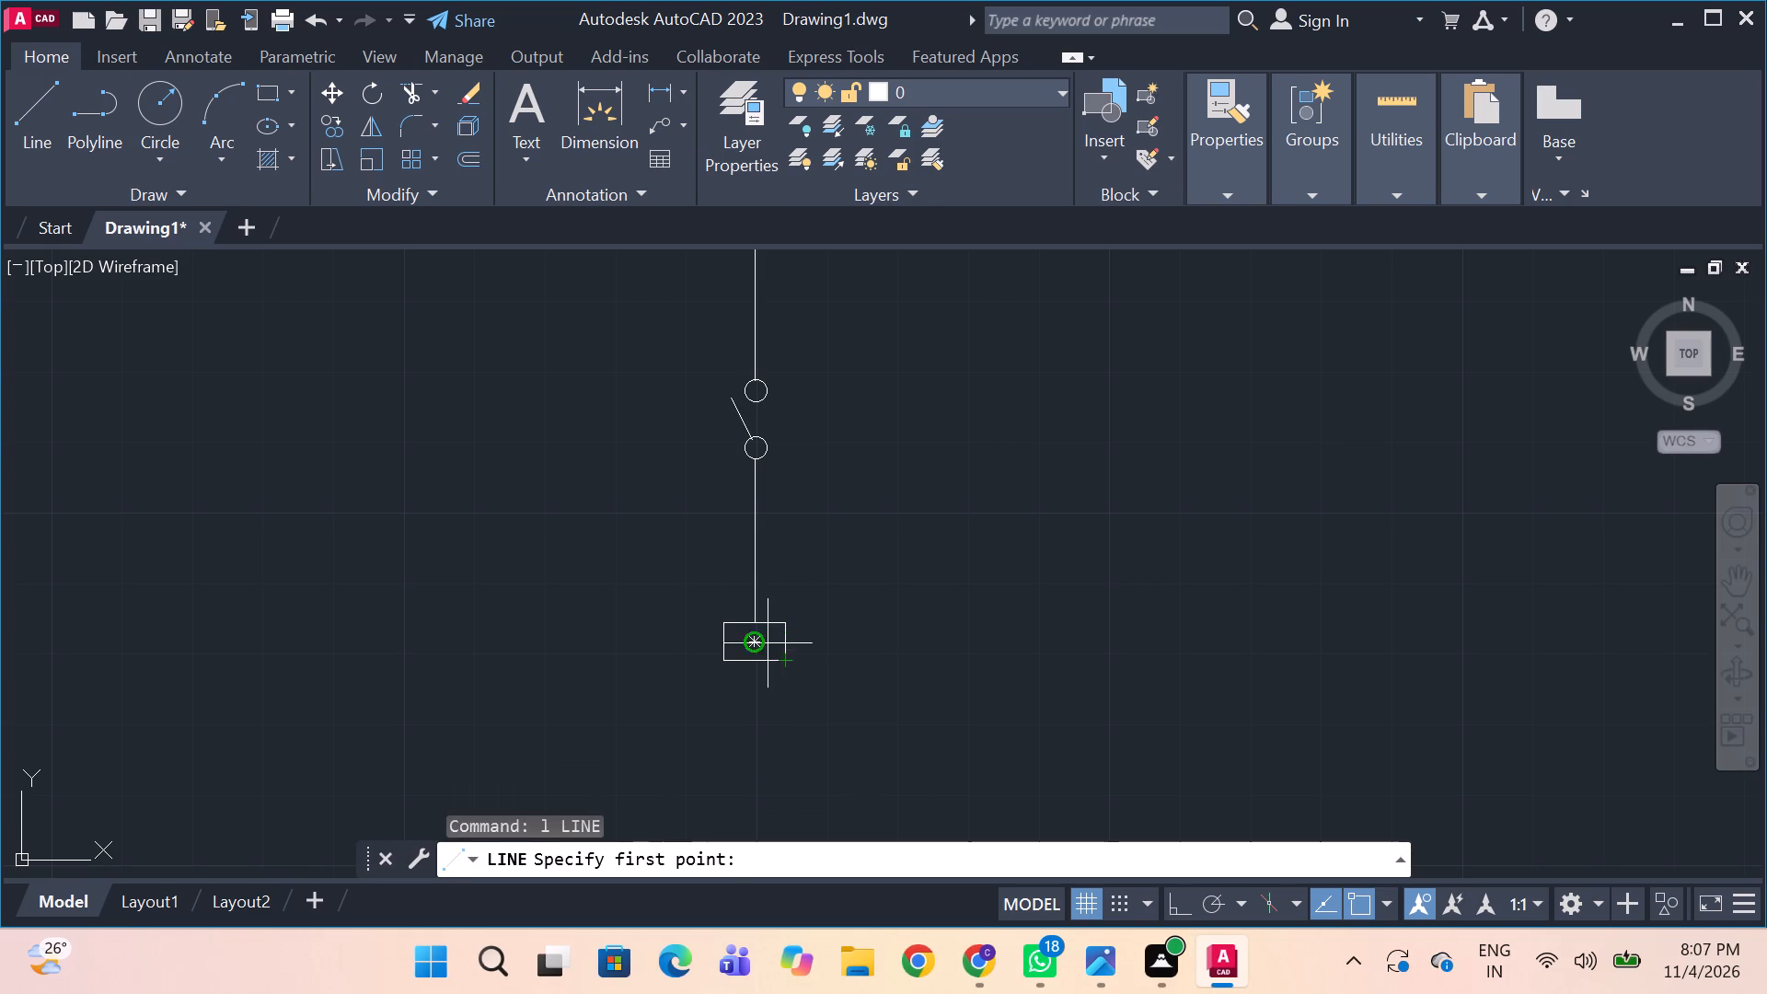
left_click_drag(784, 665, 752, 641)
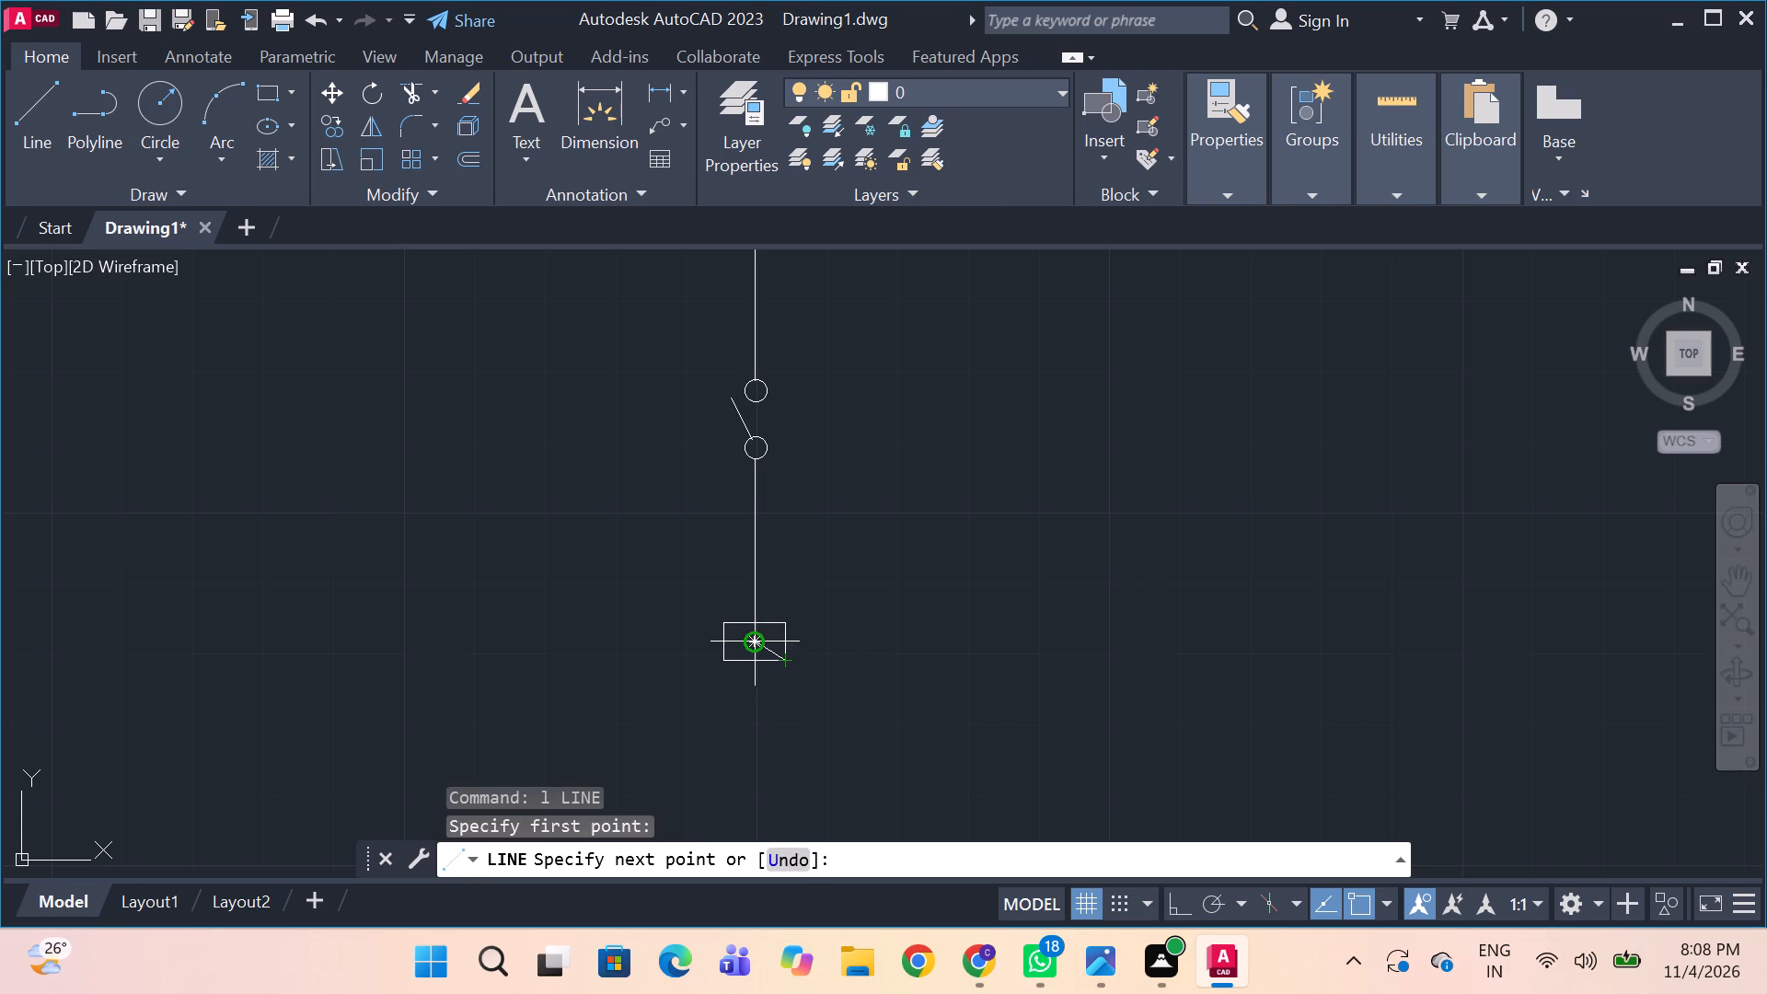
left_click_drag(752, 641, 729, 624)
left_click(729, 624)
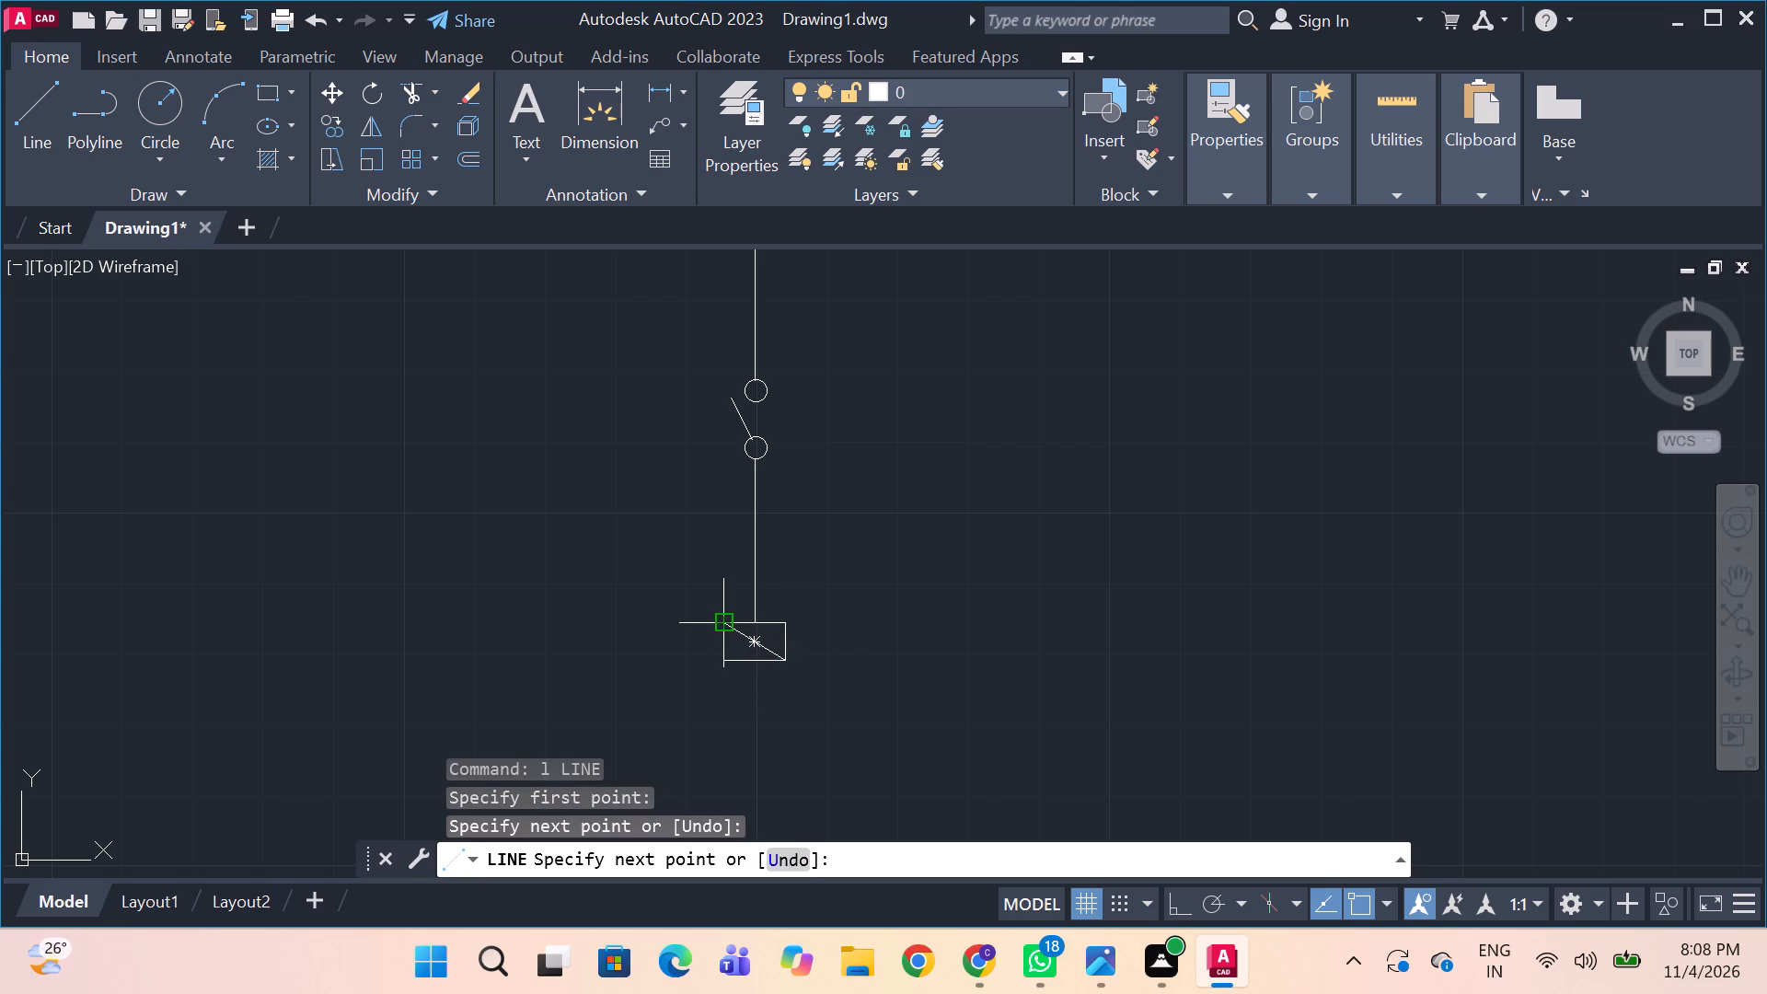
key("space")
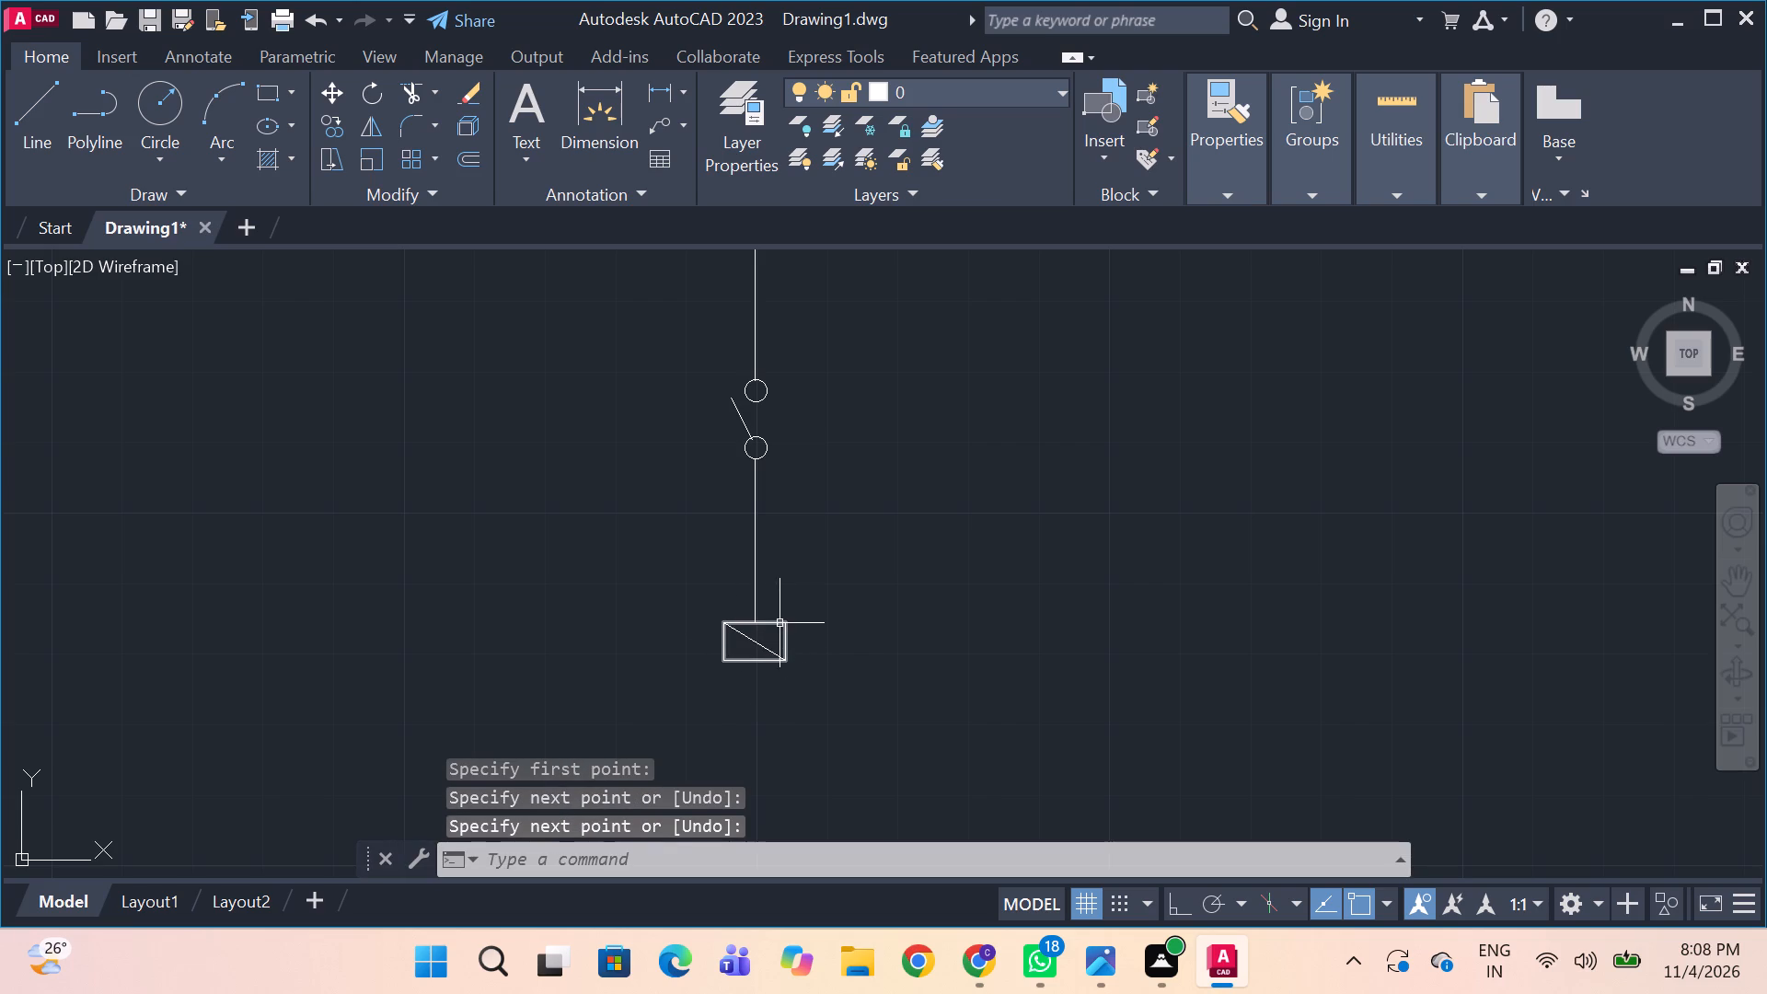
type("l")
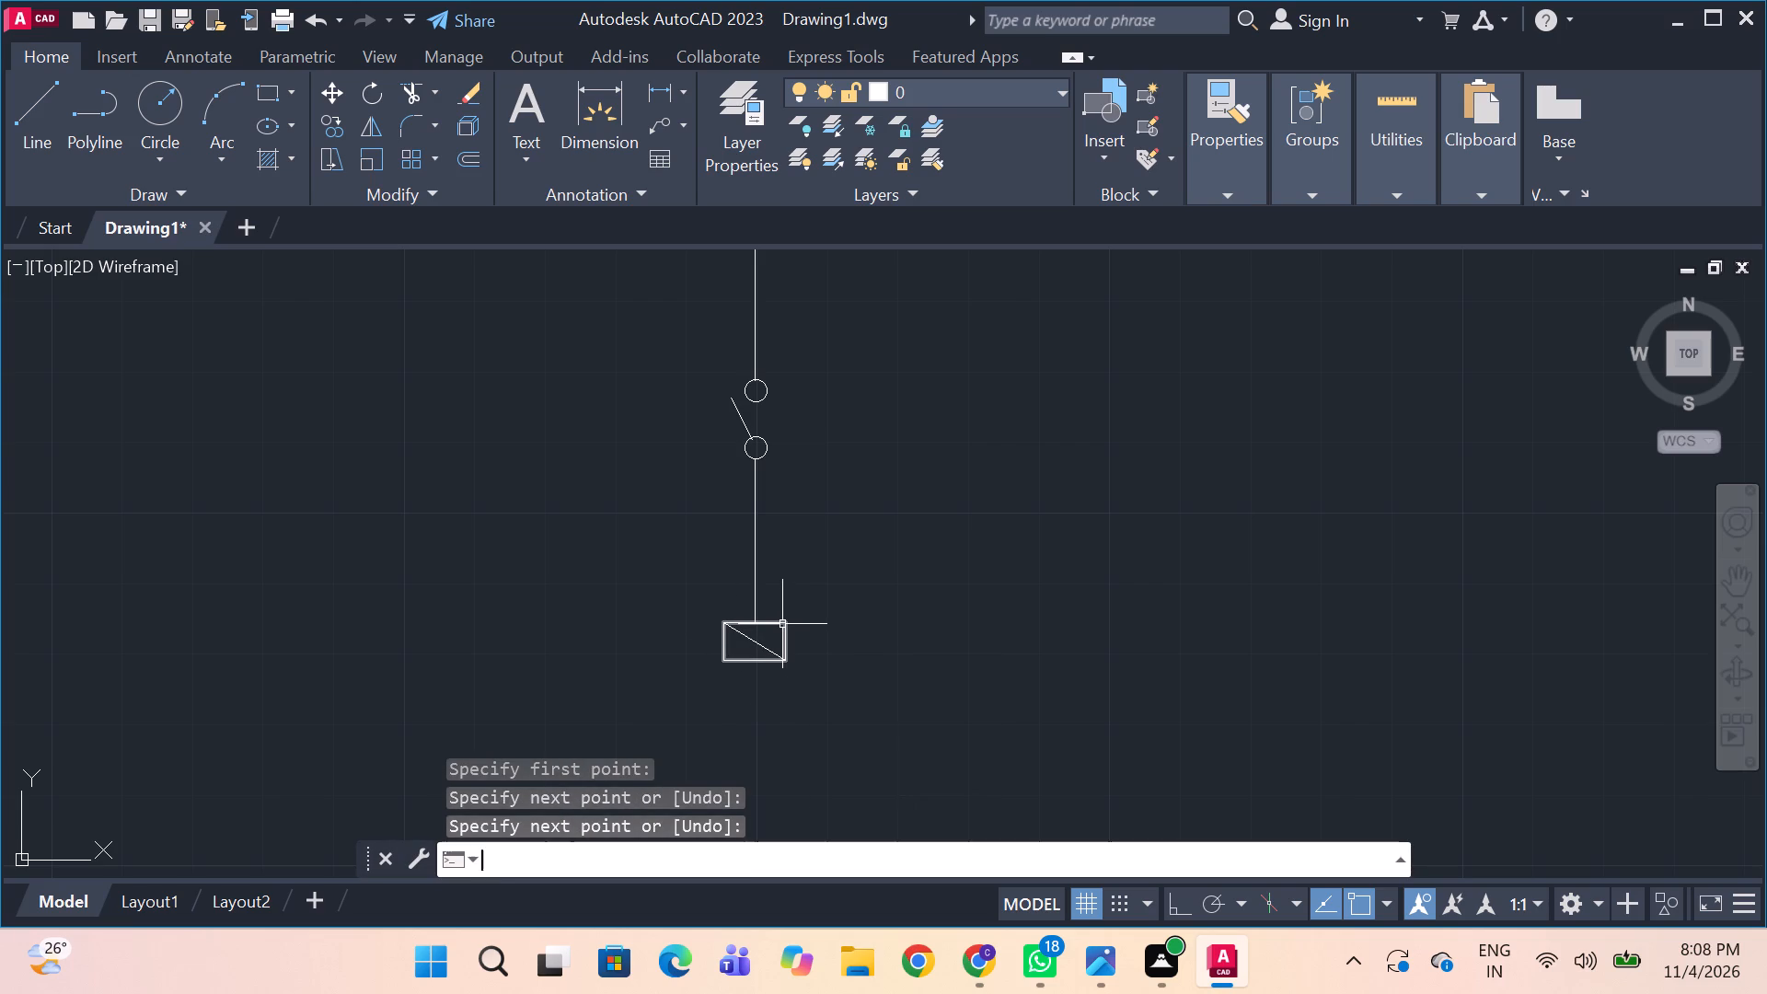
key("space")
left_click_drag(782, 624, 733, 651)
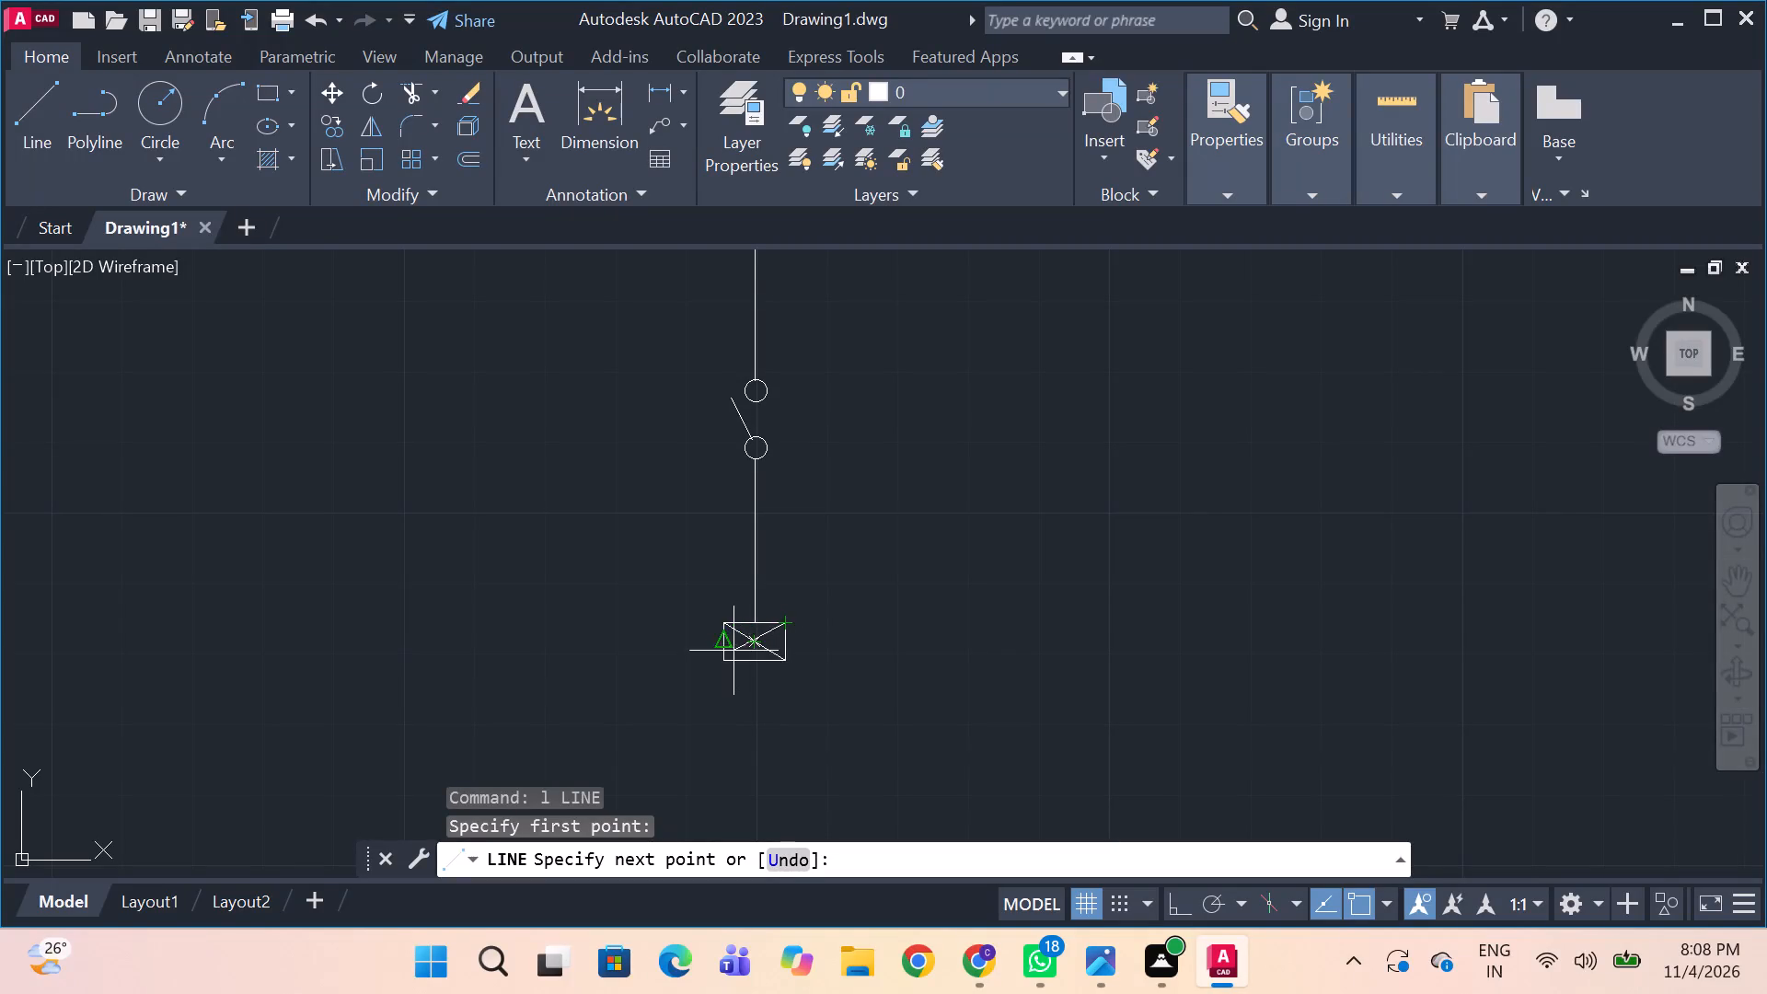
left_click_drag(733, 651, 727, 663)
left_click(727, 663)
key("space")
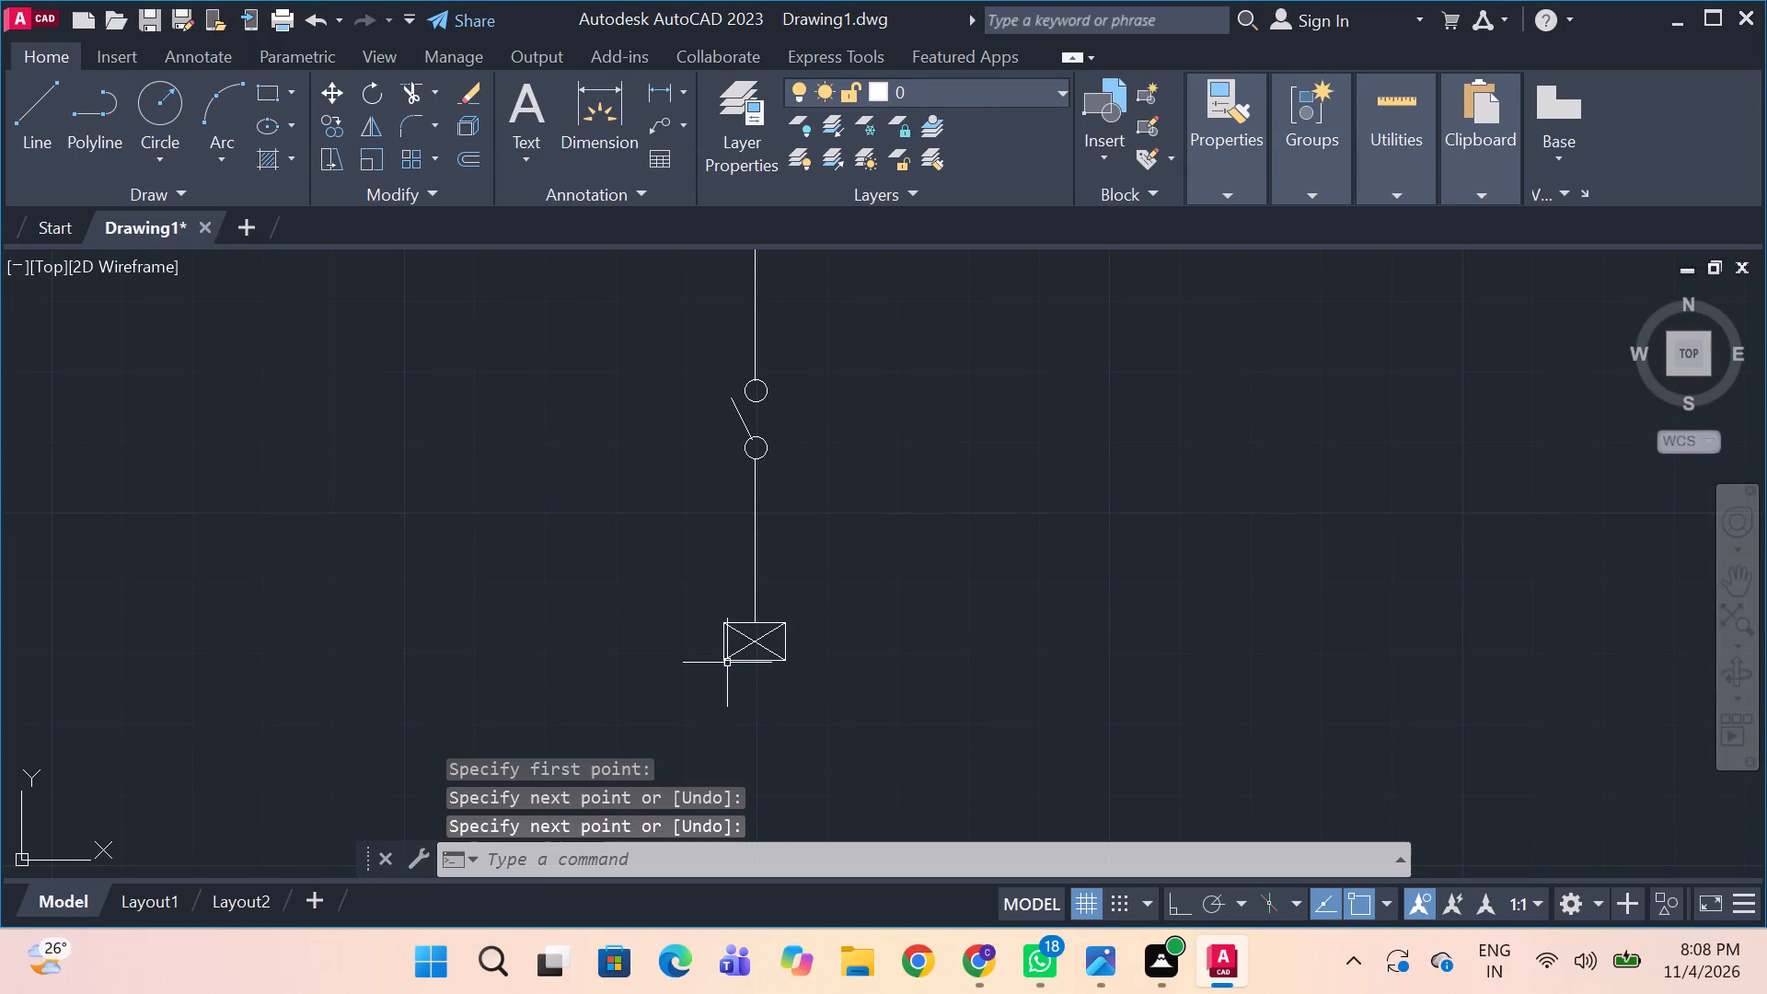
Copy the isolator symbol's two circles and slanted blade, and paste them just below the crossed VCB box.
key("alt+Tab")
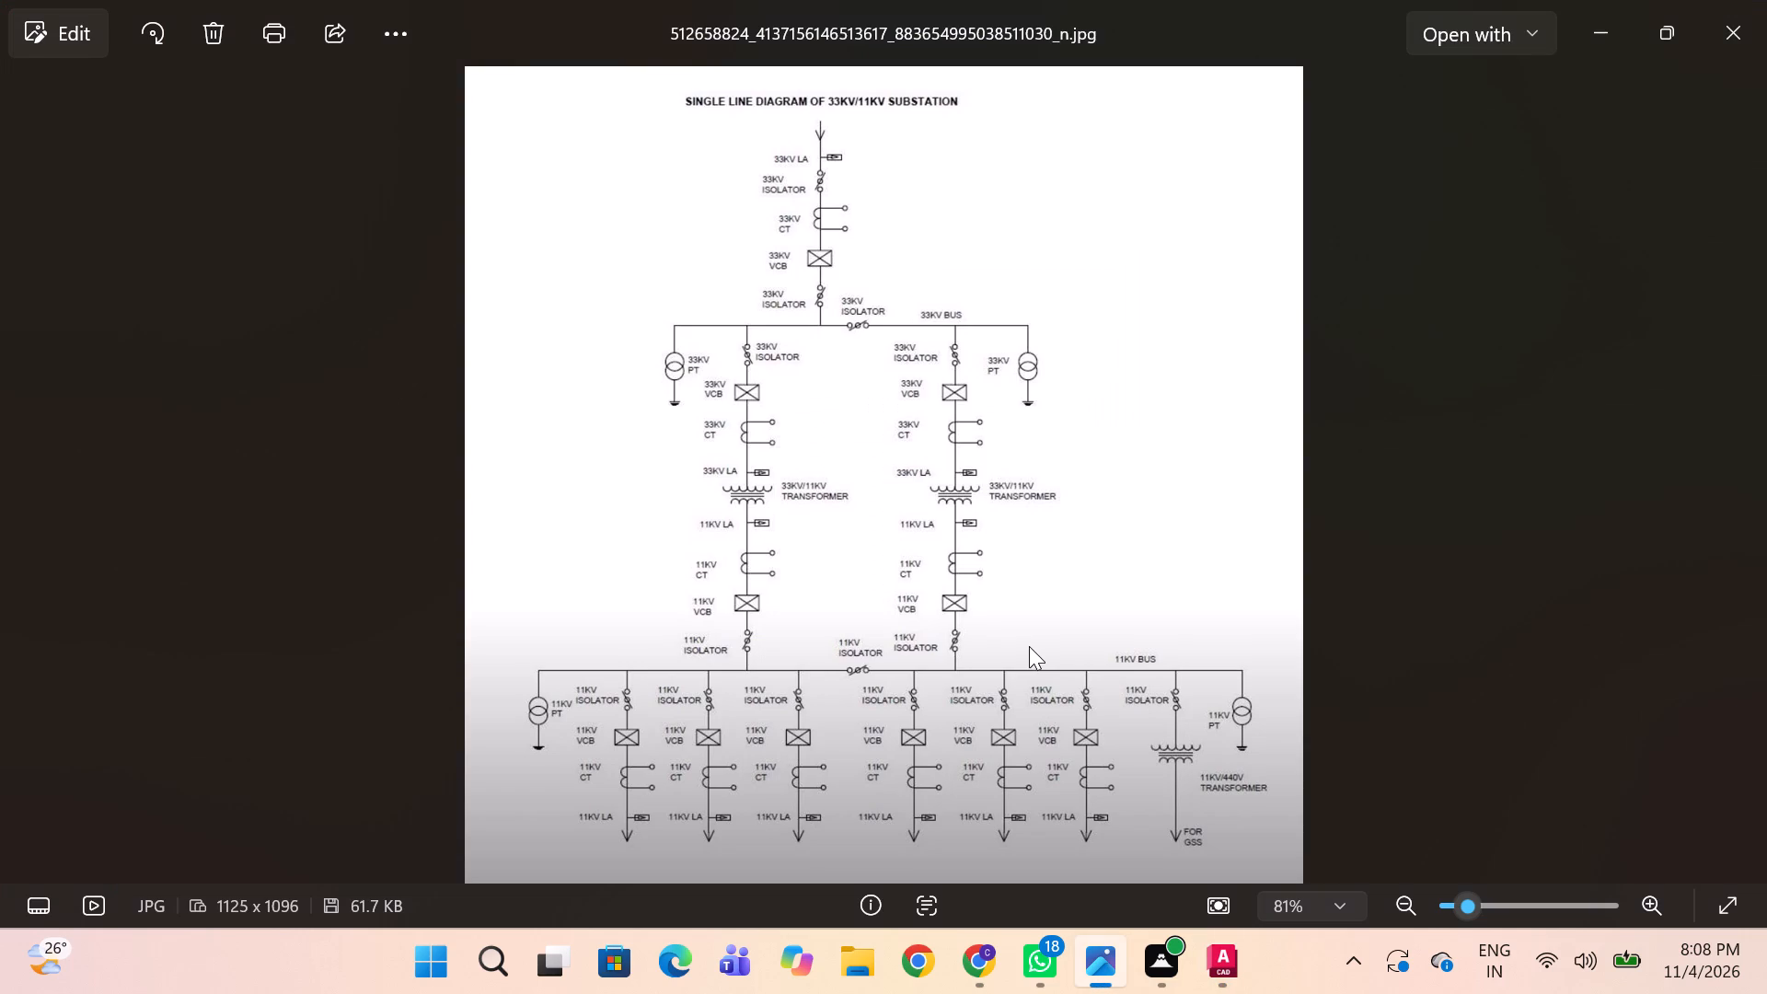
key("alt+Tab")
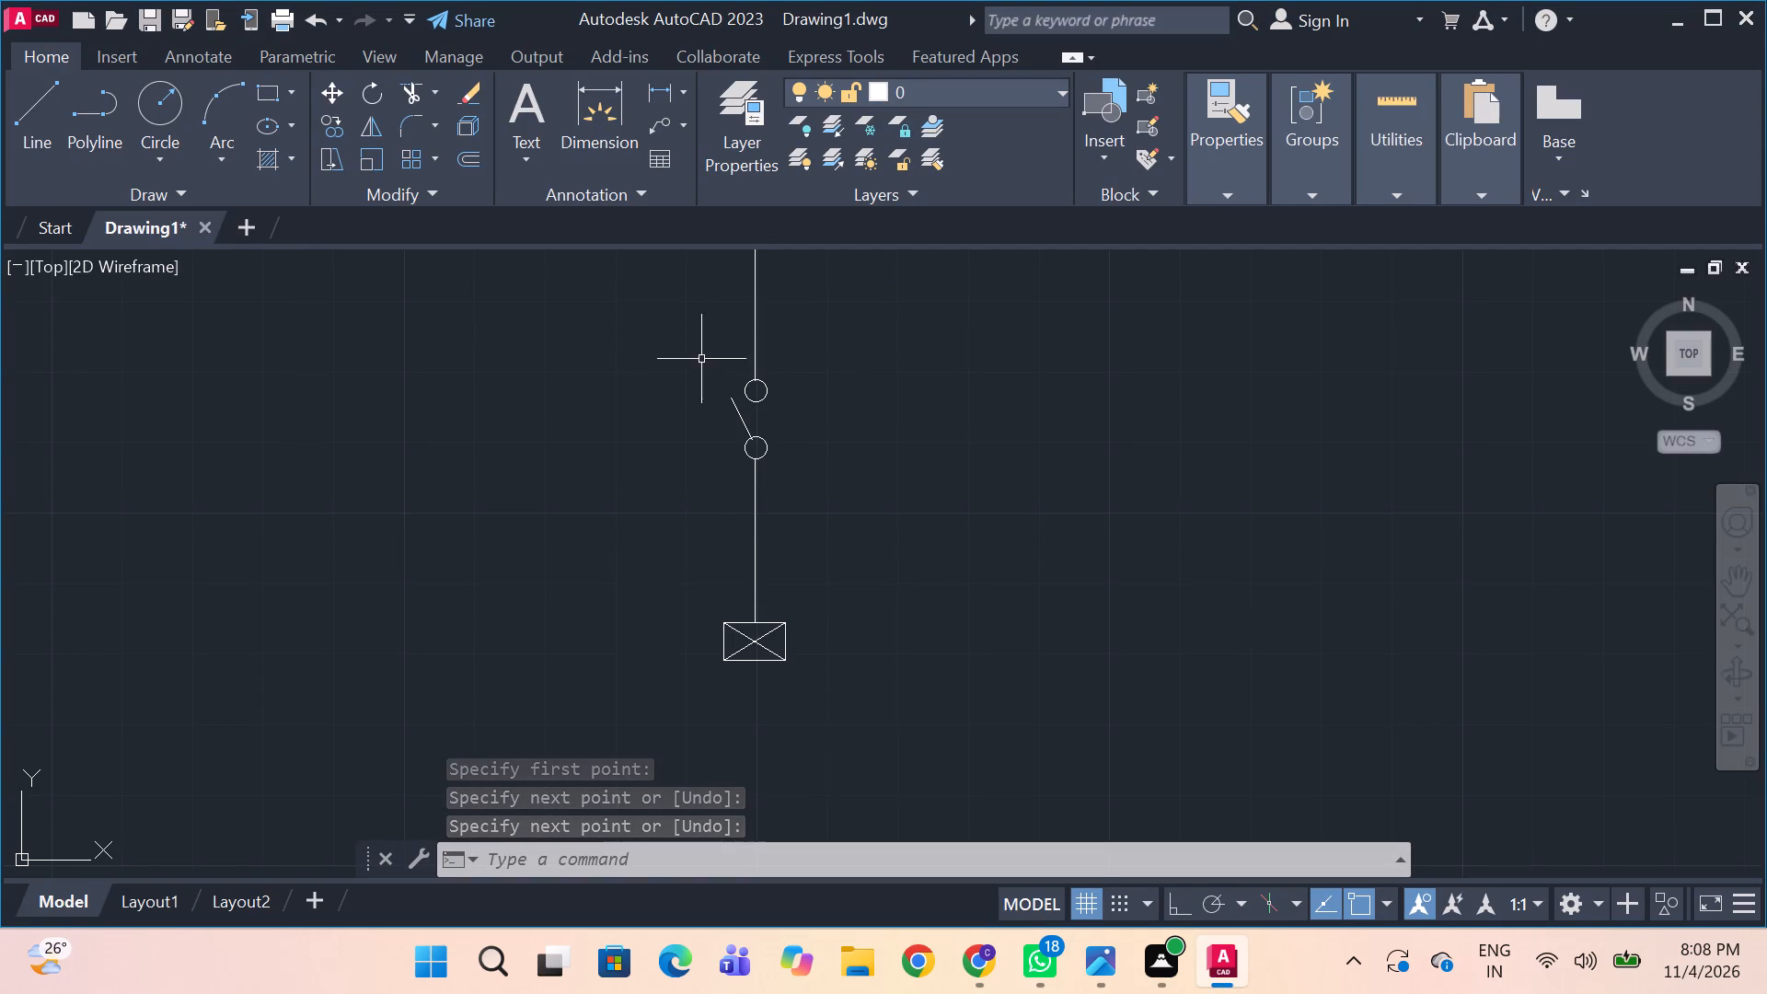
left_click_drag(680, 340, 743, 423)
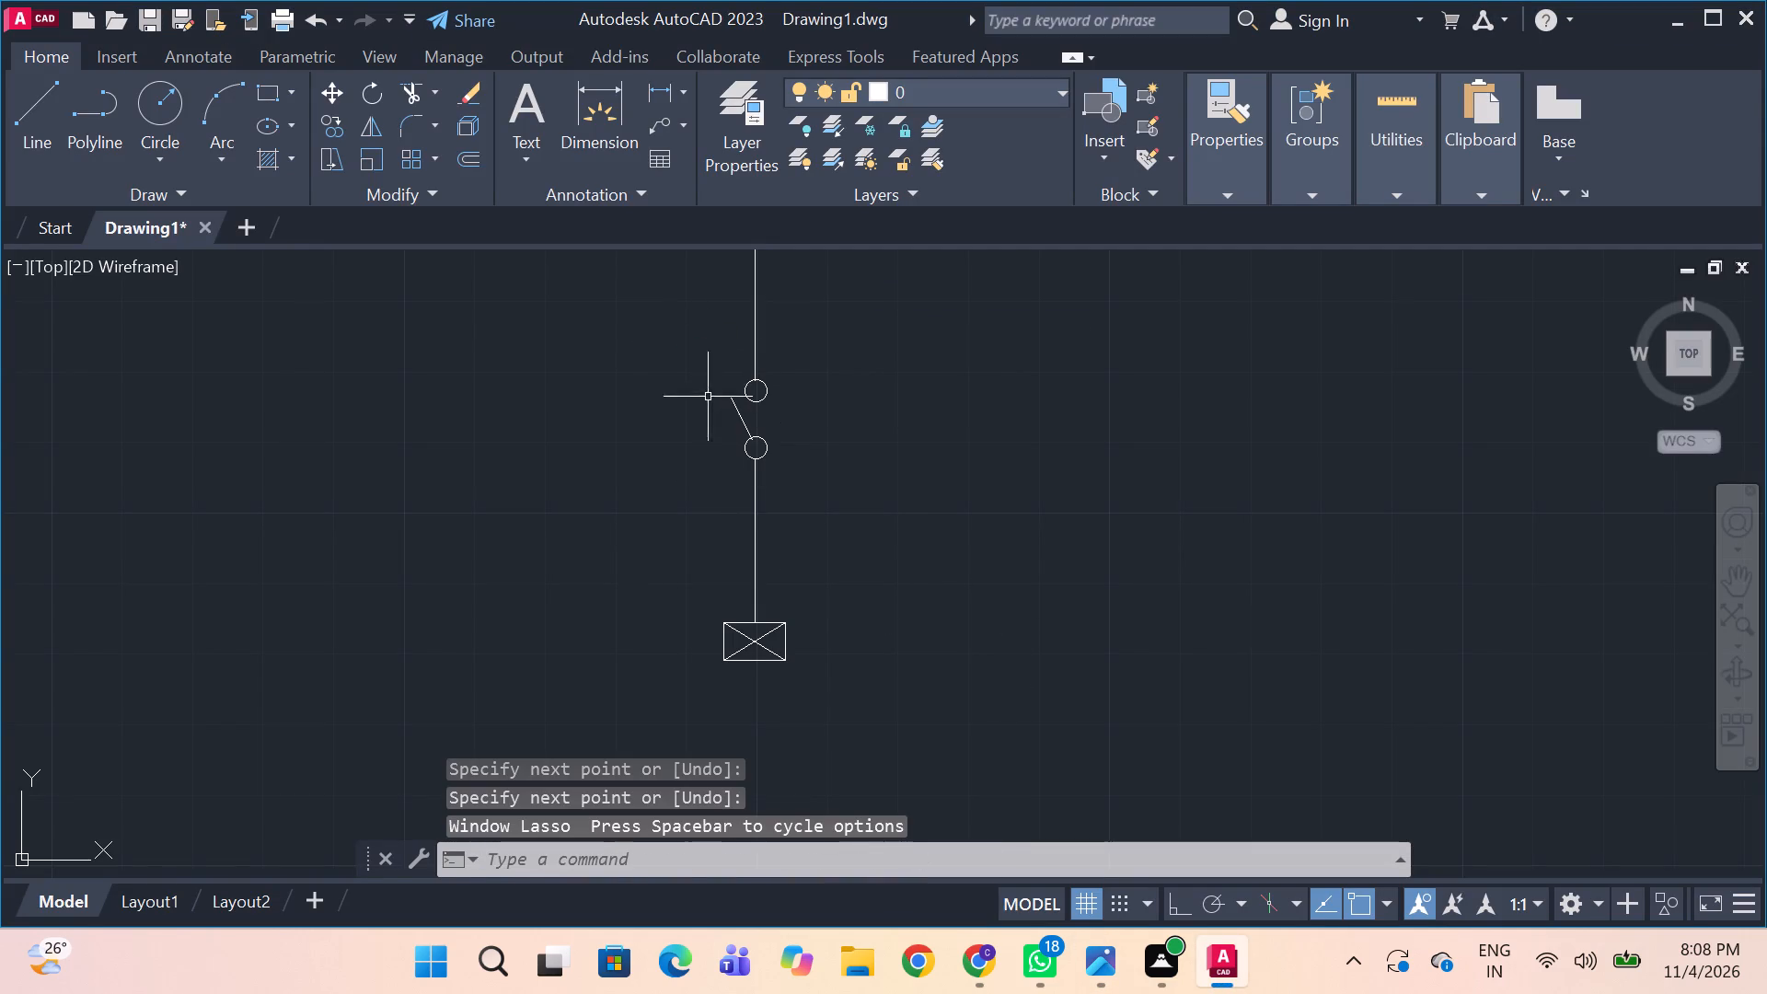
left_click(690, 344)
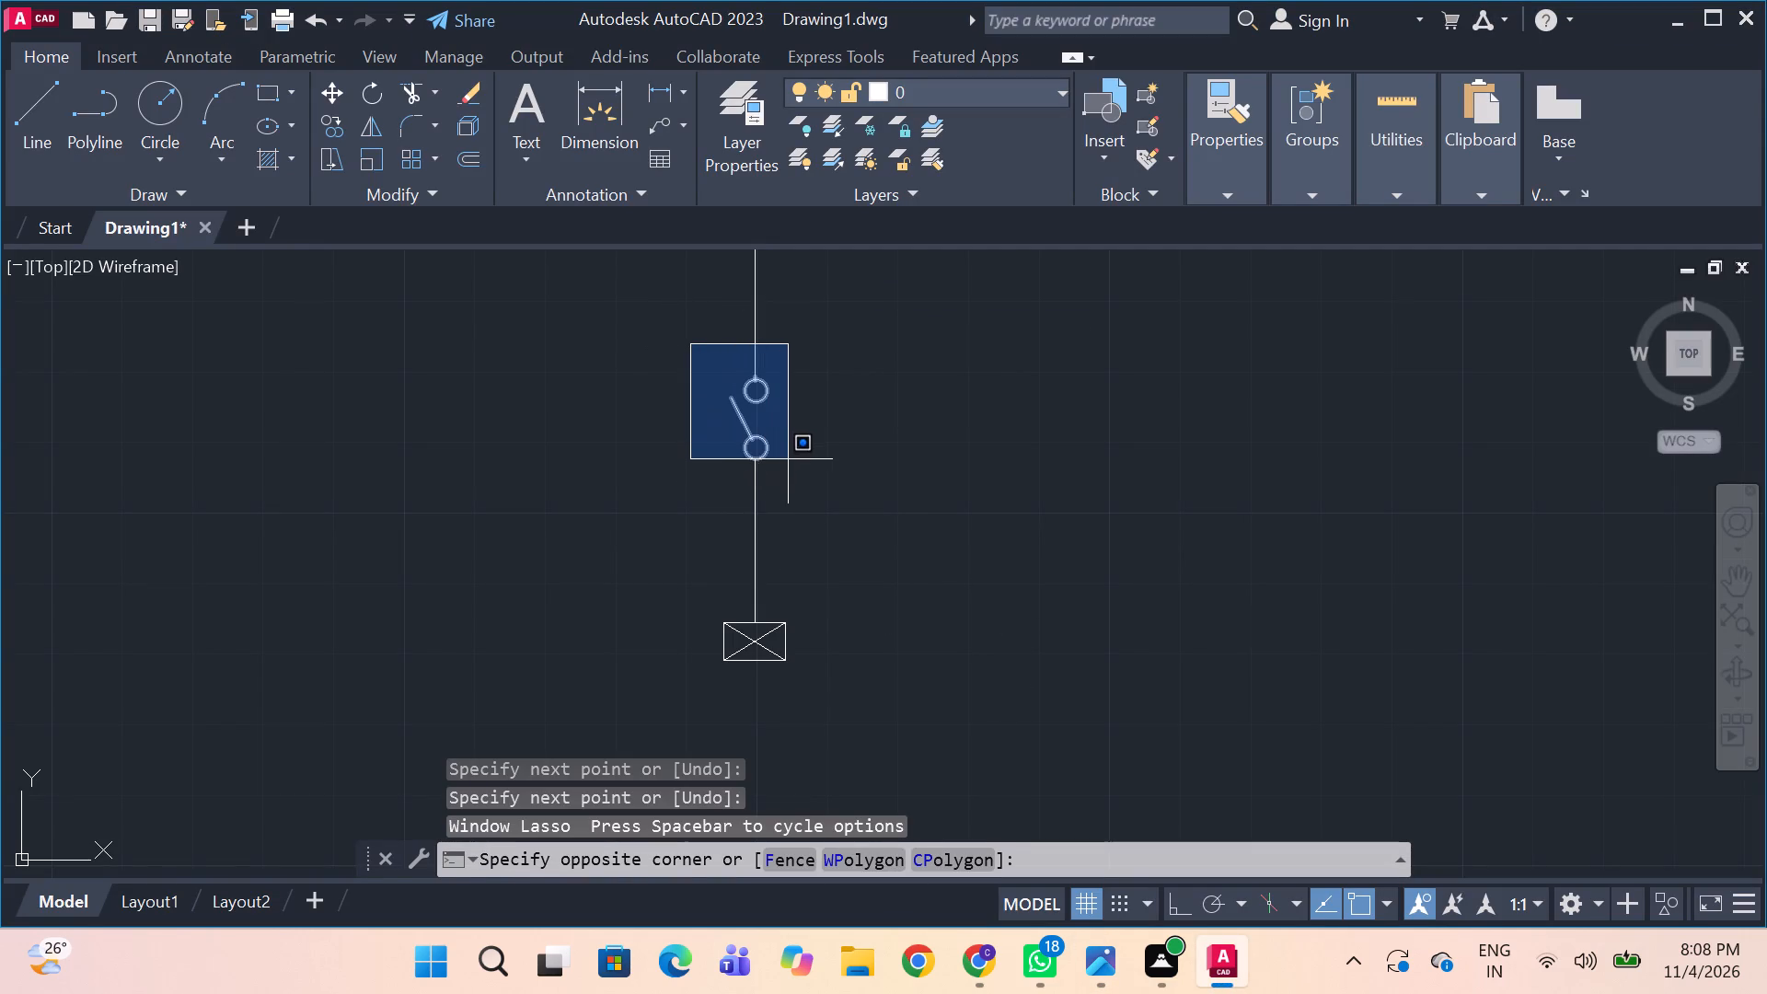
left_click(802, 495)
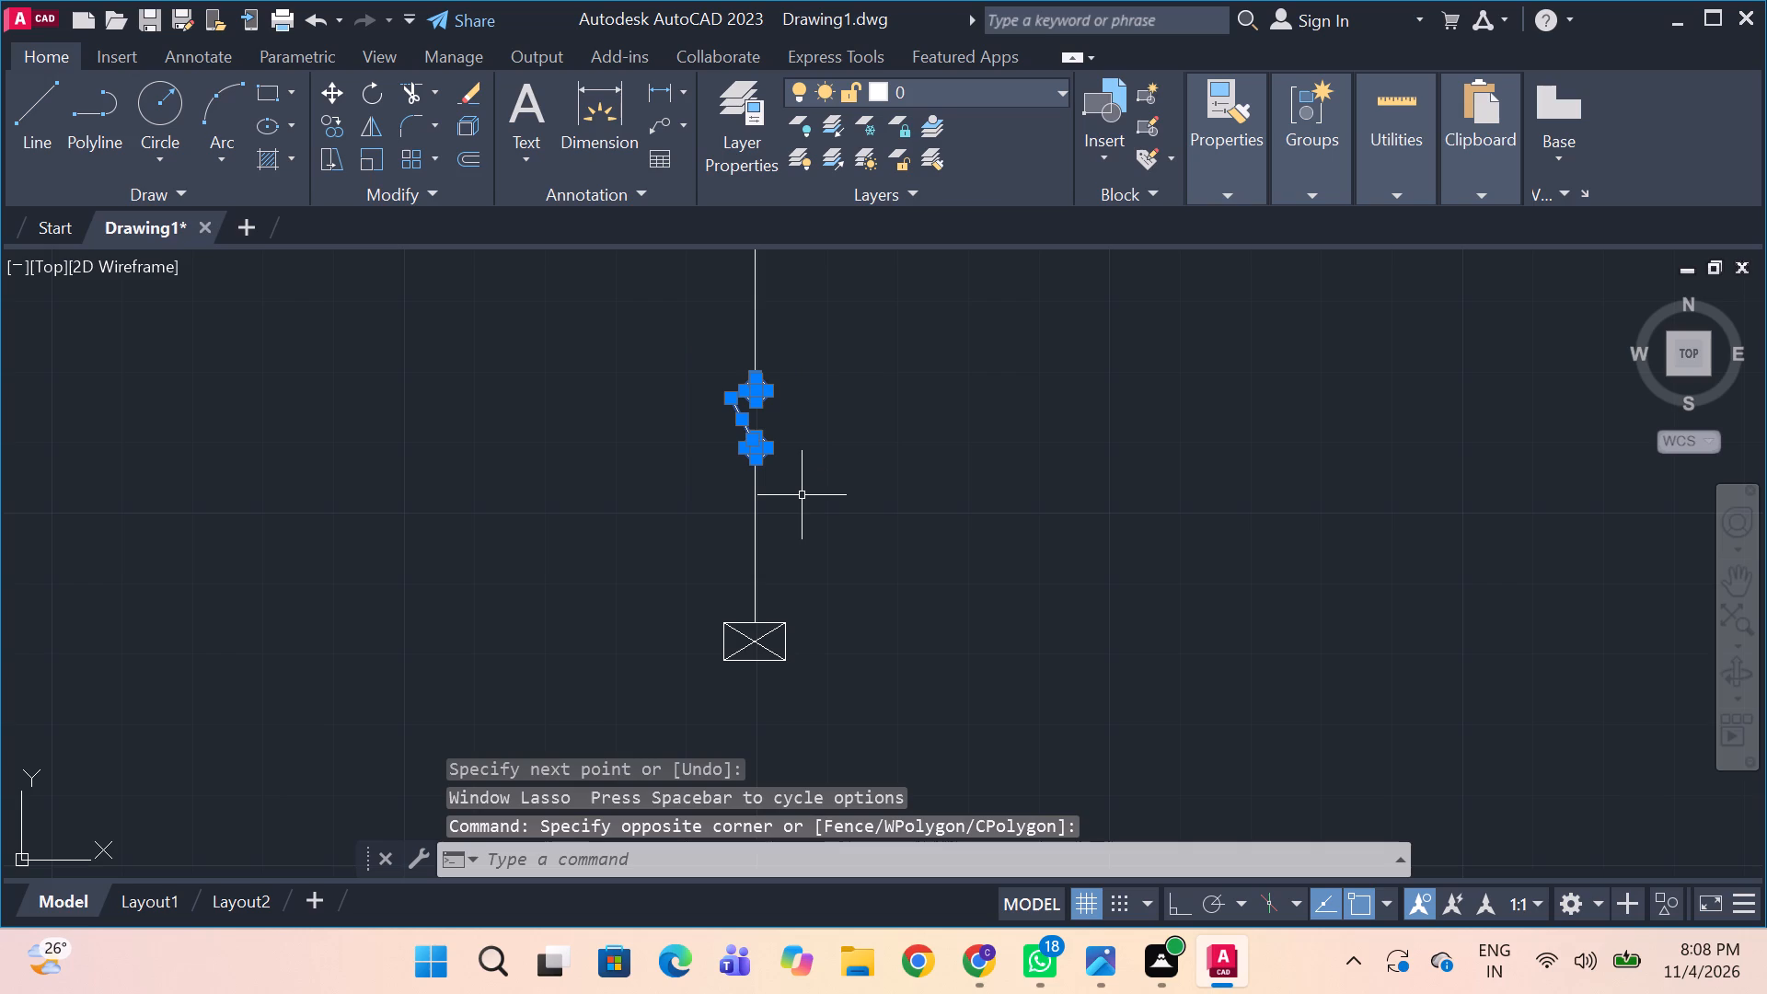
key("ctrl+c")
key("ctrl+v")
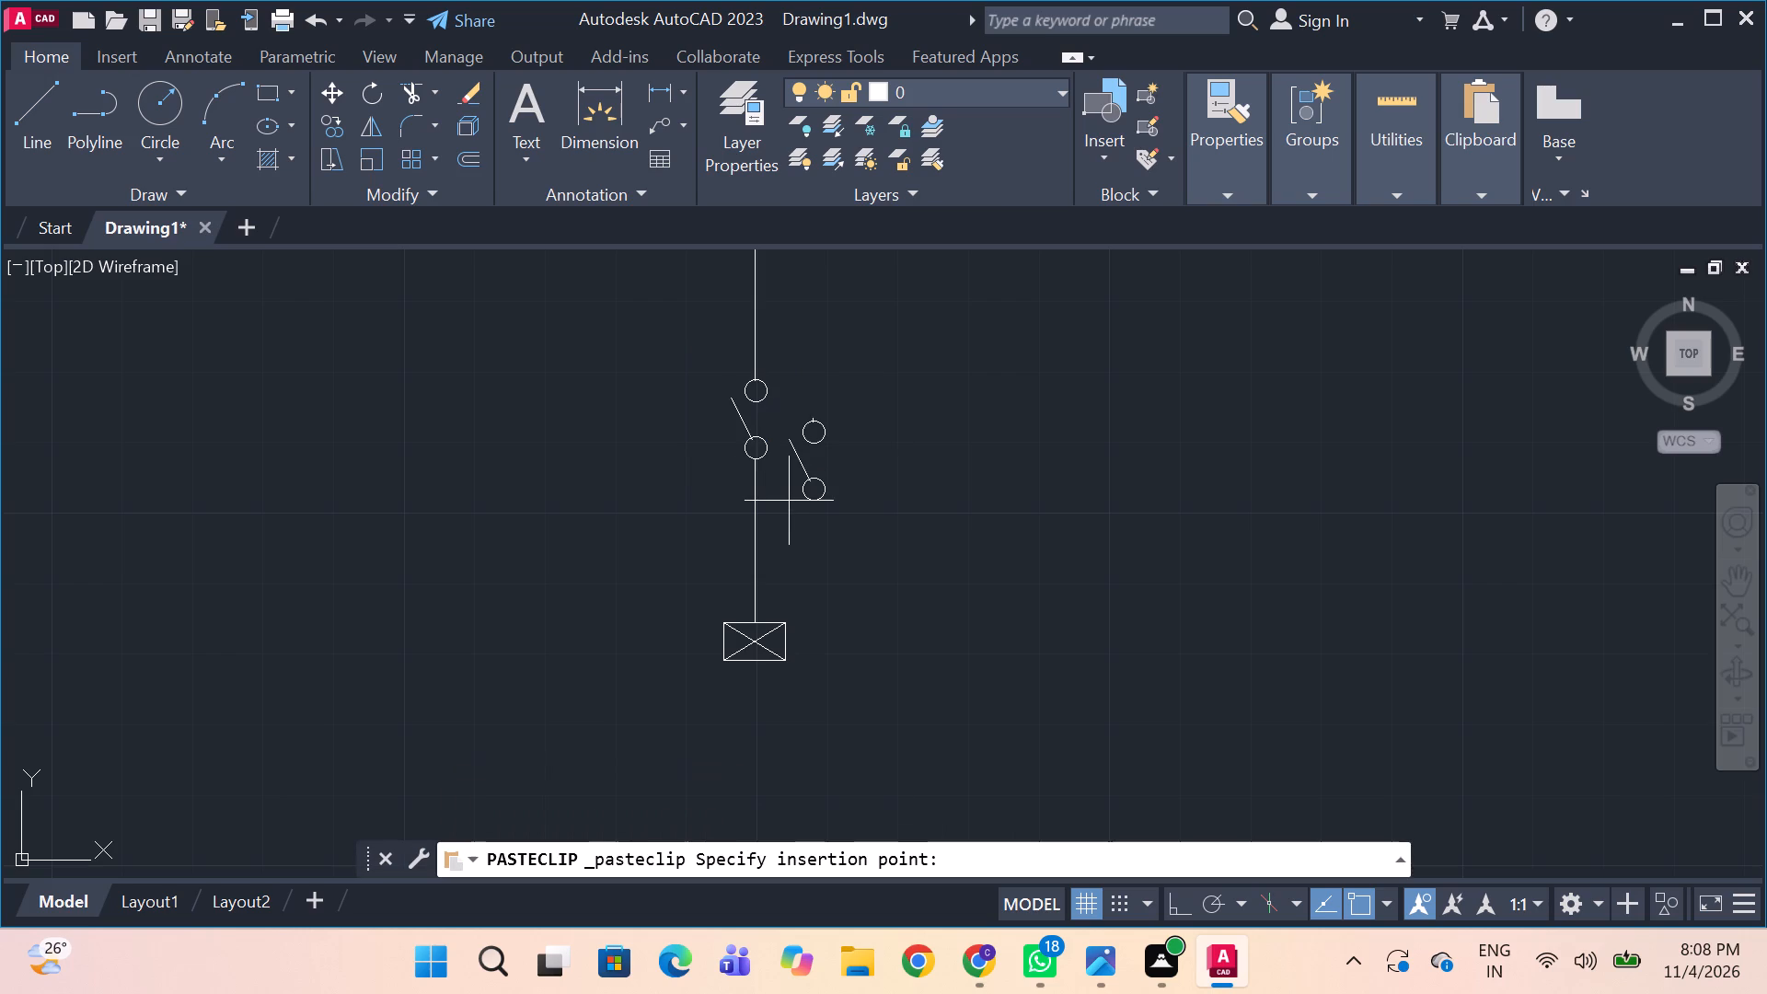
left_click(733, 786)
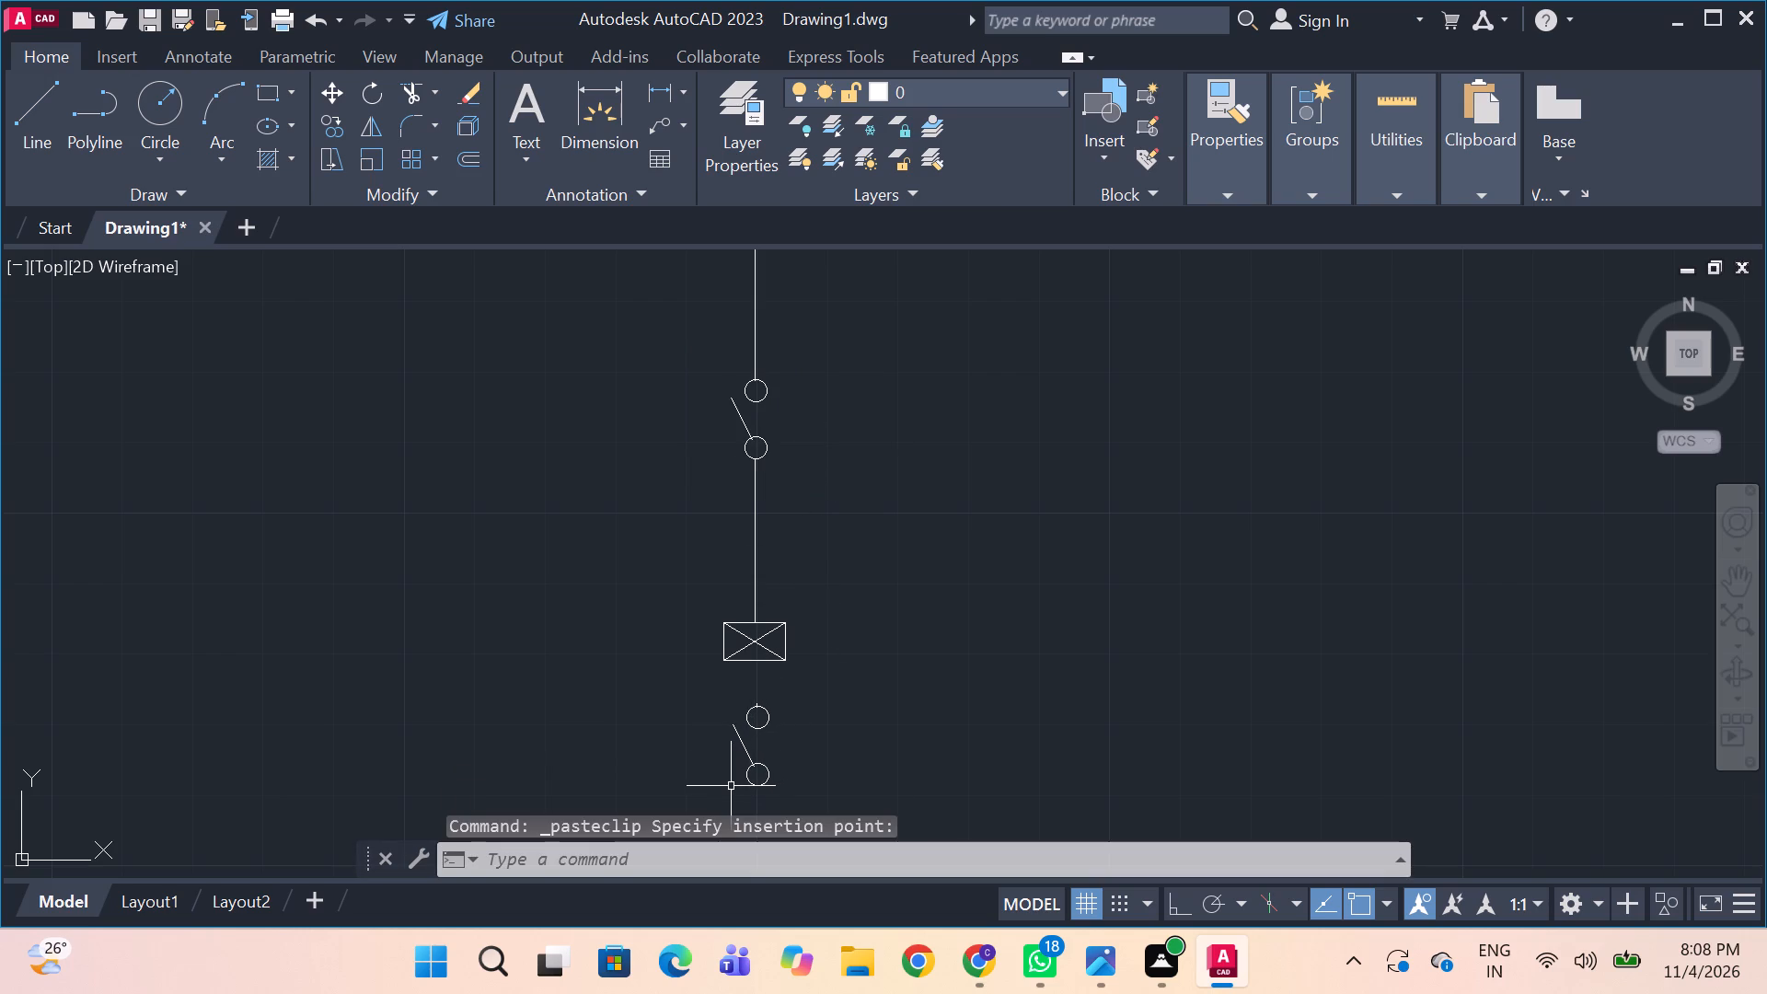
Draw a short line from the top of the copied isolator's upper circle to the bottom edge of the VCB box.
type("l")
key("space")
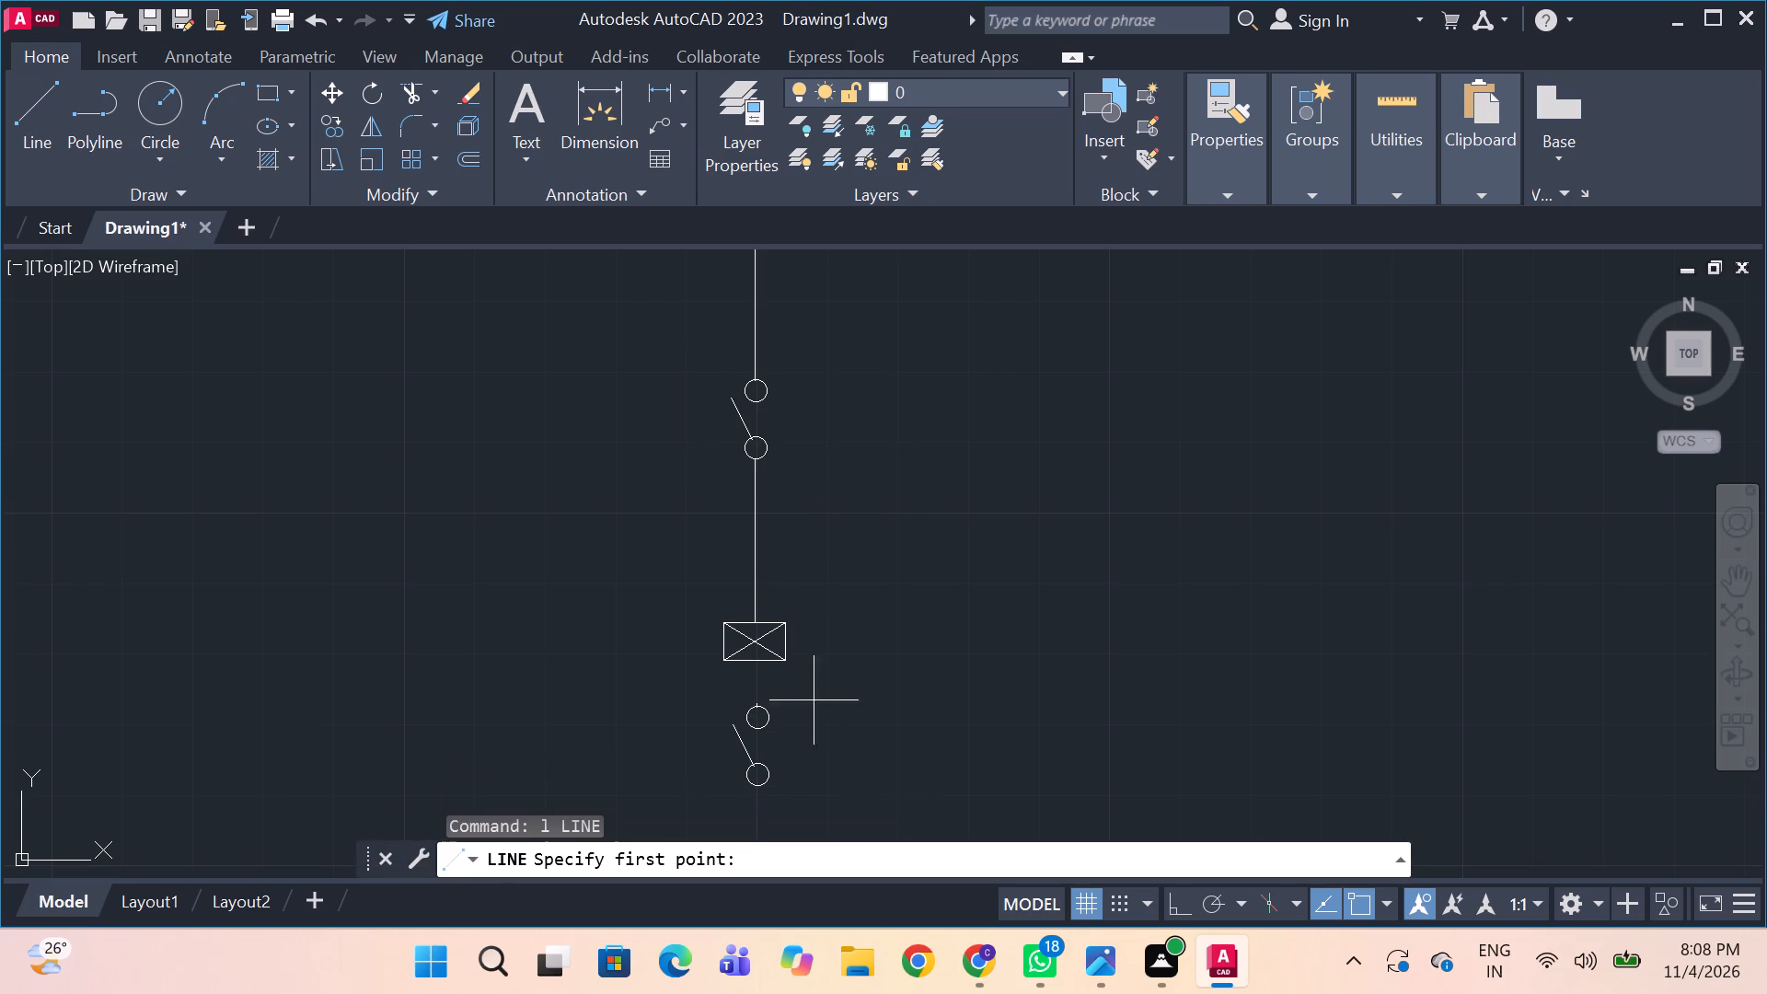
left_click_drag(755, 701, 756, 683)
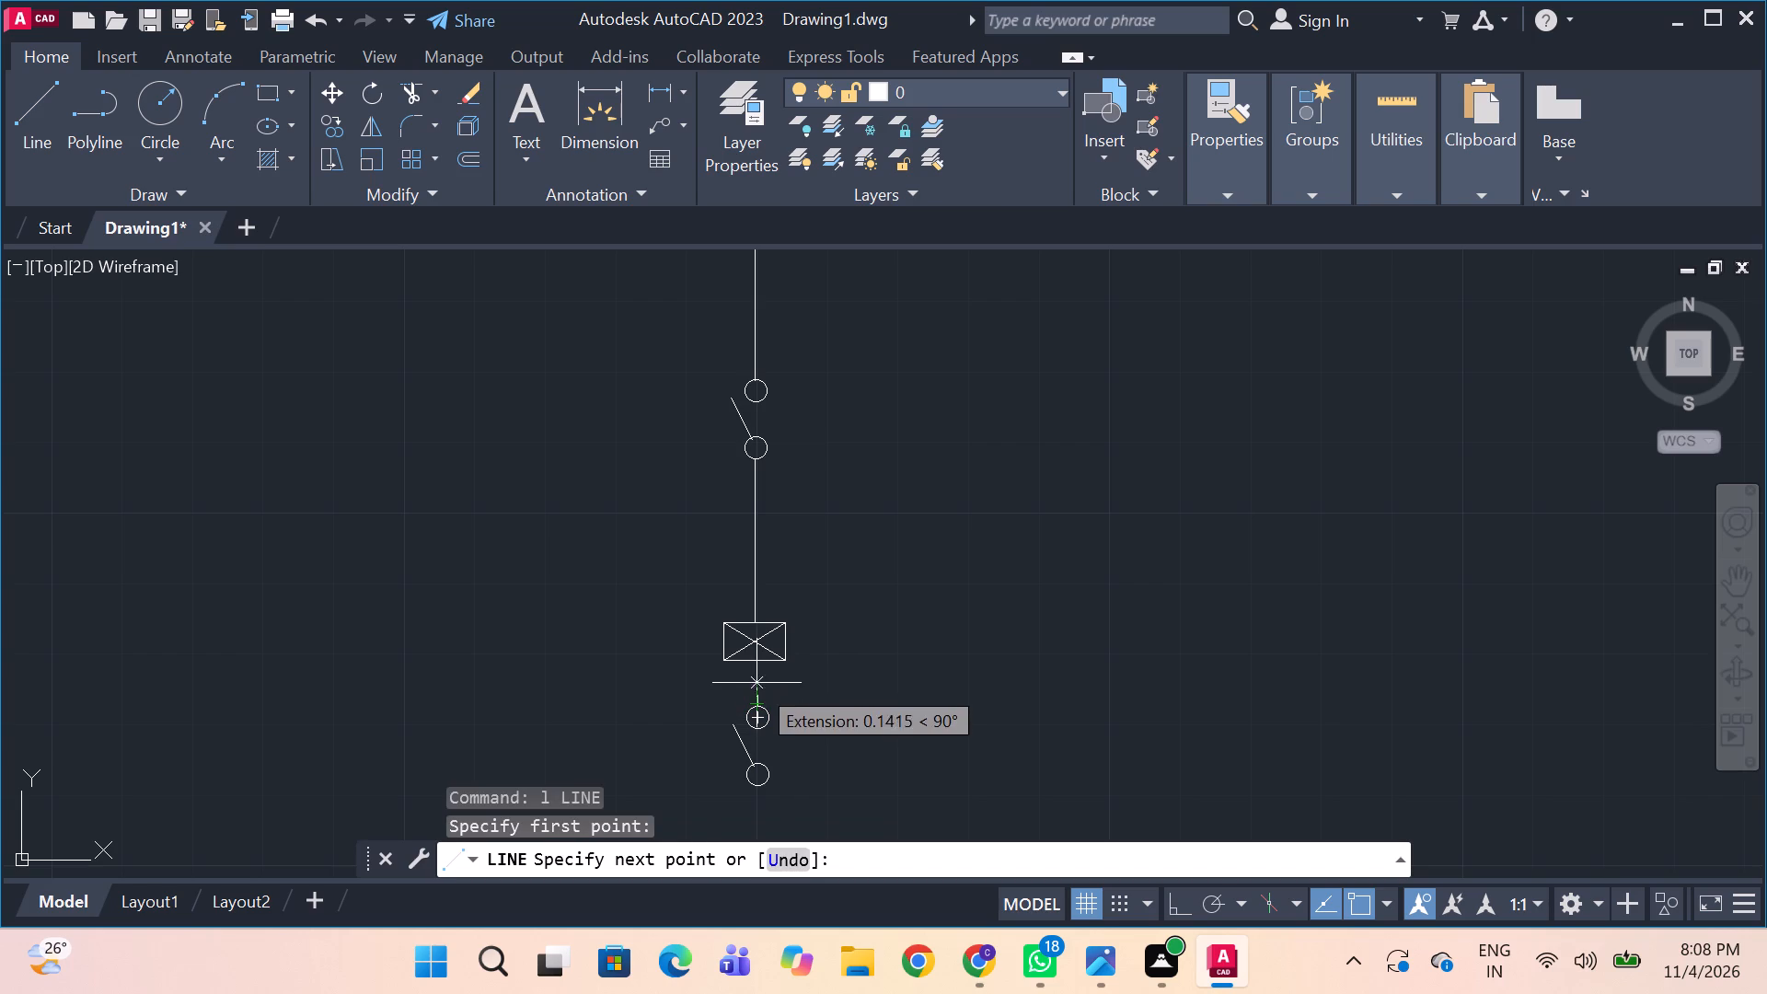
left_click_drag(756, 683, 756, 666)
left_click(756, 666)
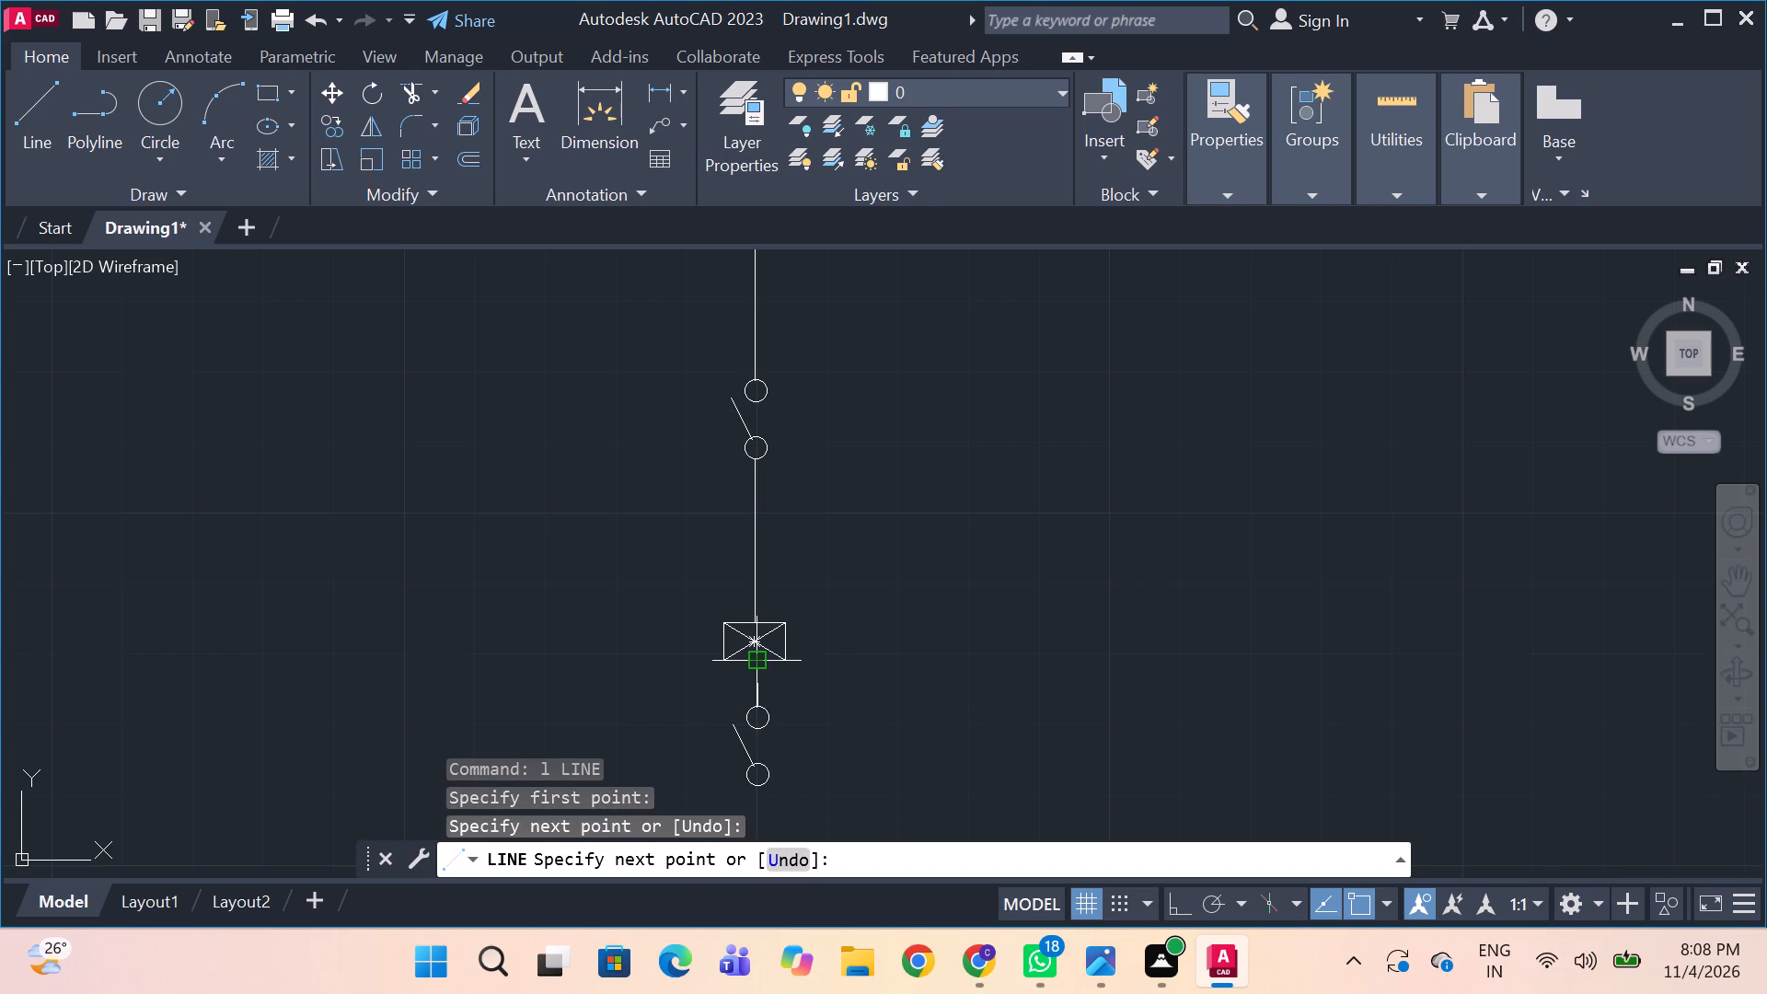
key("space")
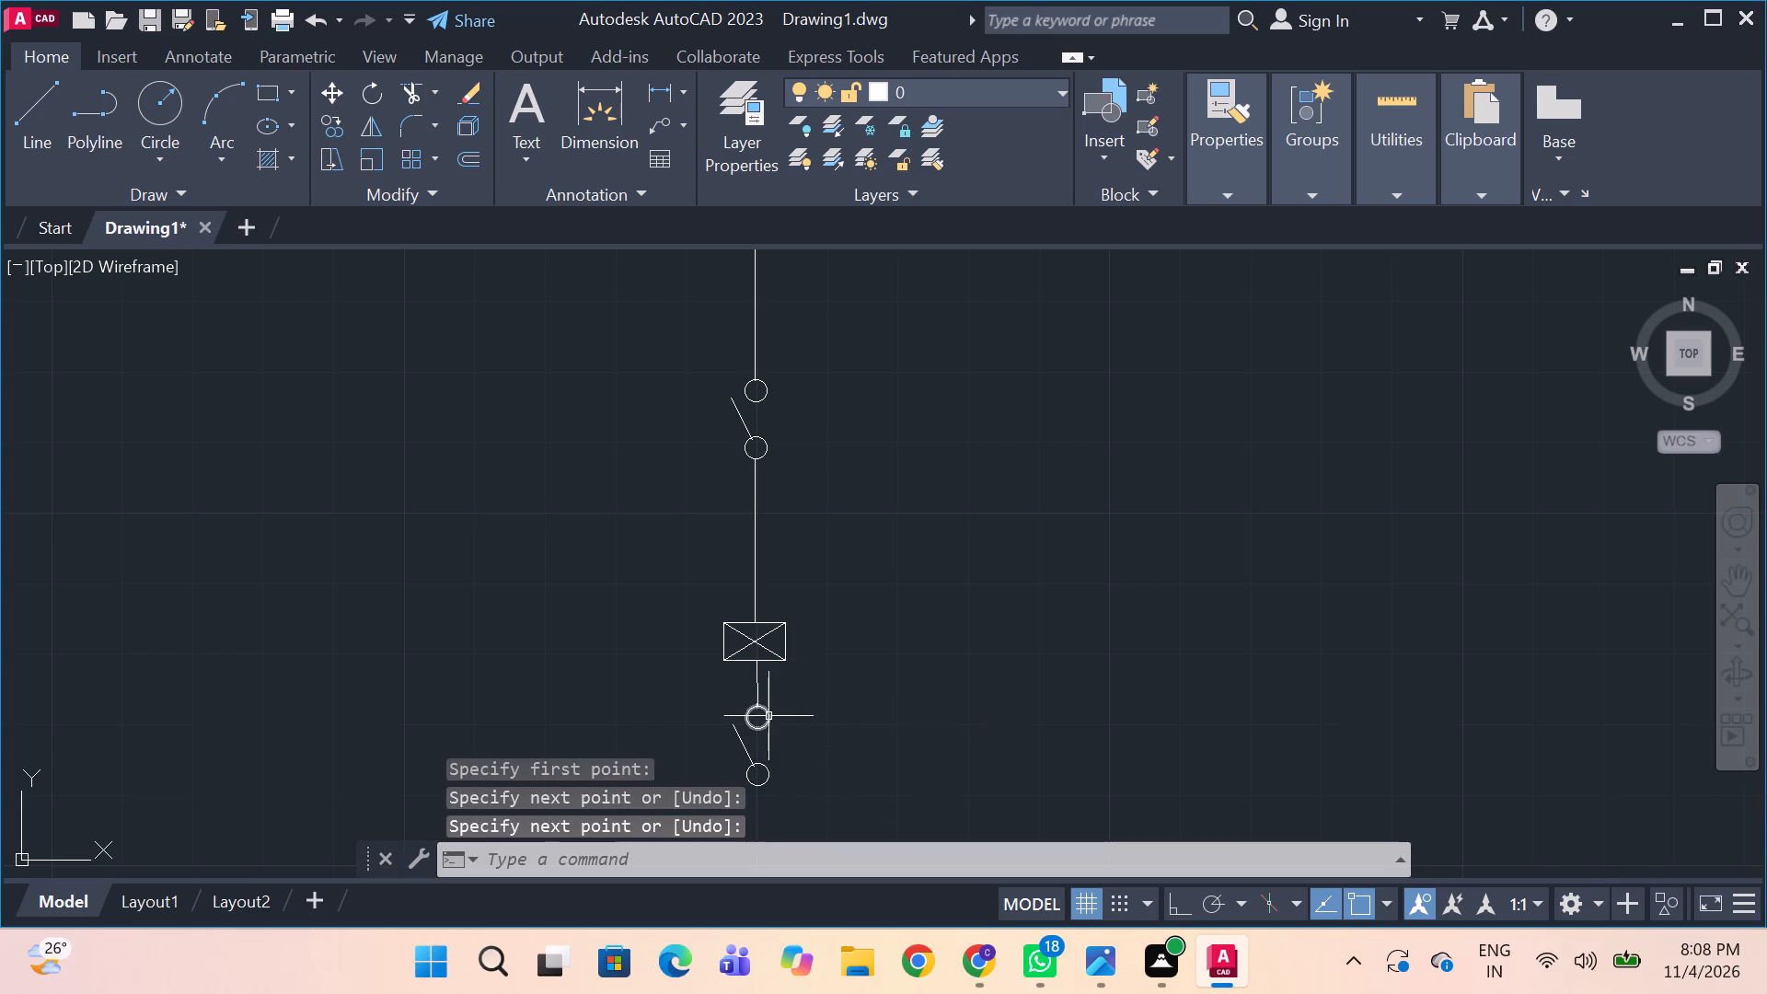
With Ortho on, draw a vertical line straight down from the bottom of the copied isolator's lower circle.
left_click(758, 692)
key("F8")
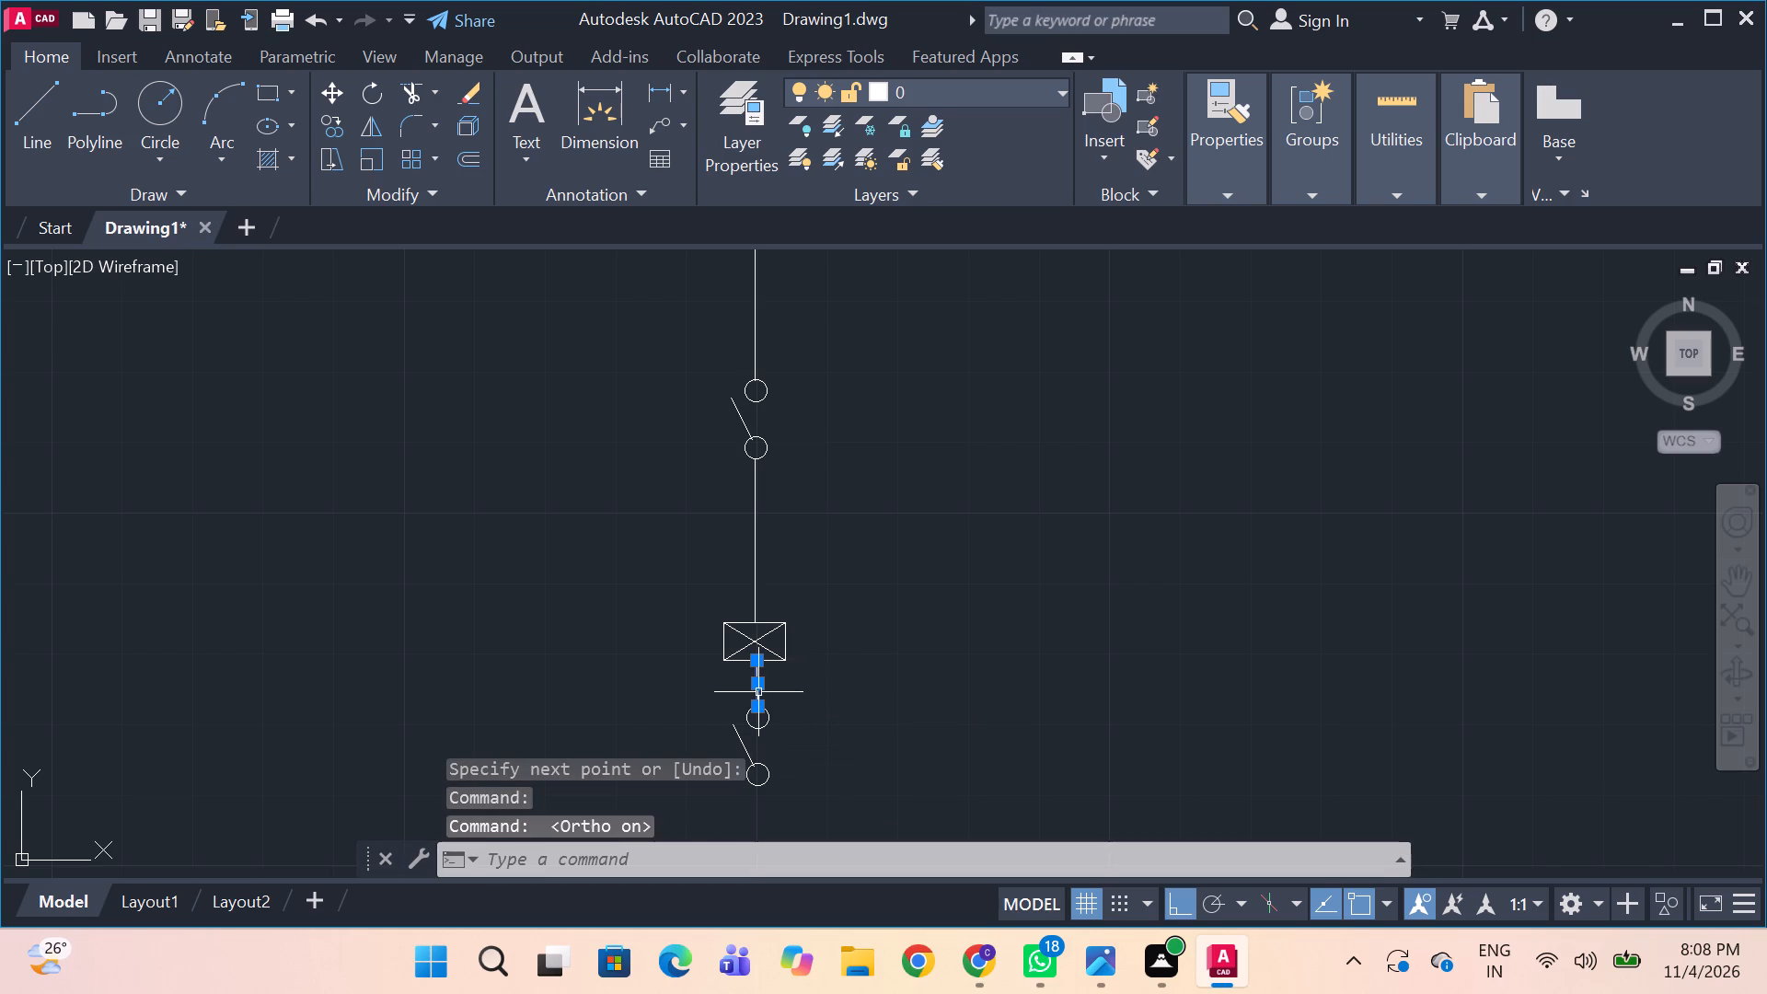
key("space")
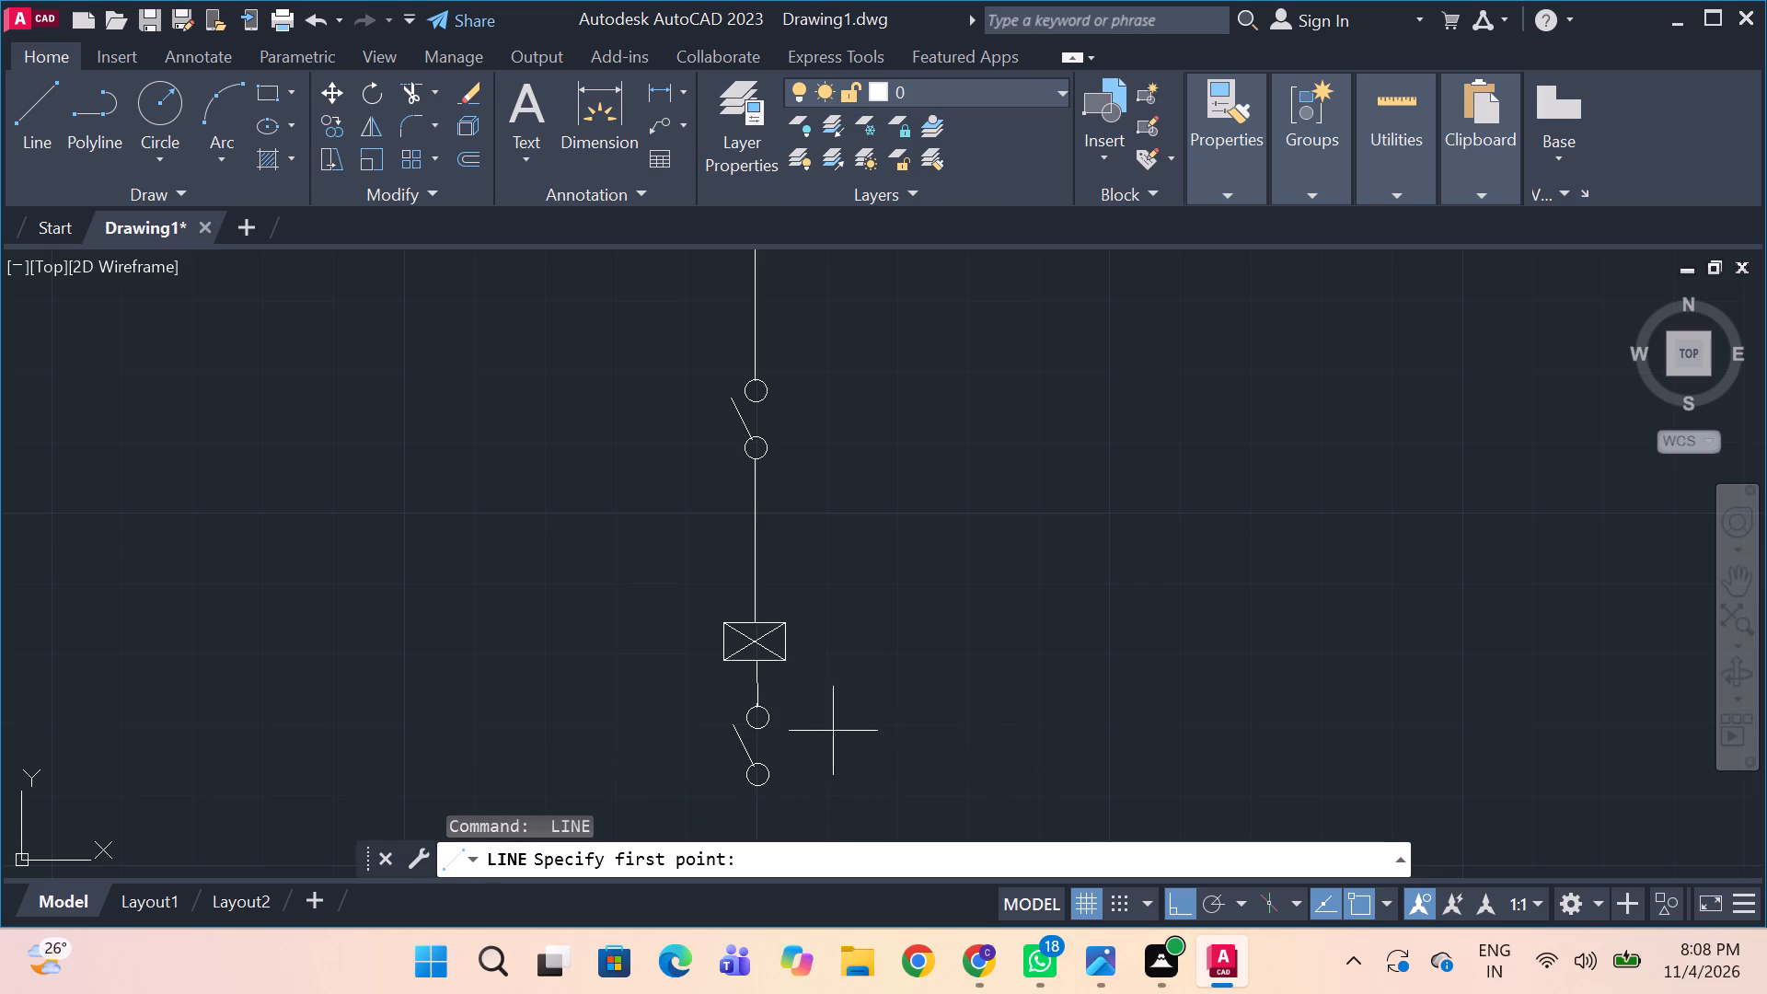
middle_click_drag(863, 684, 860, 466)
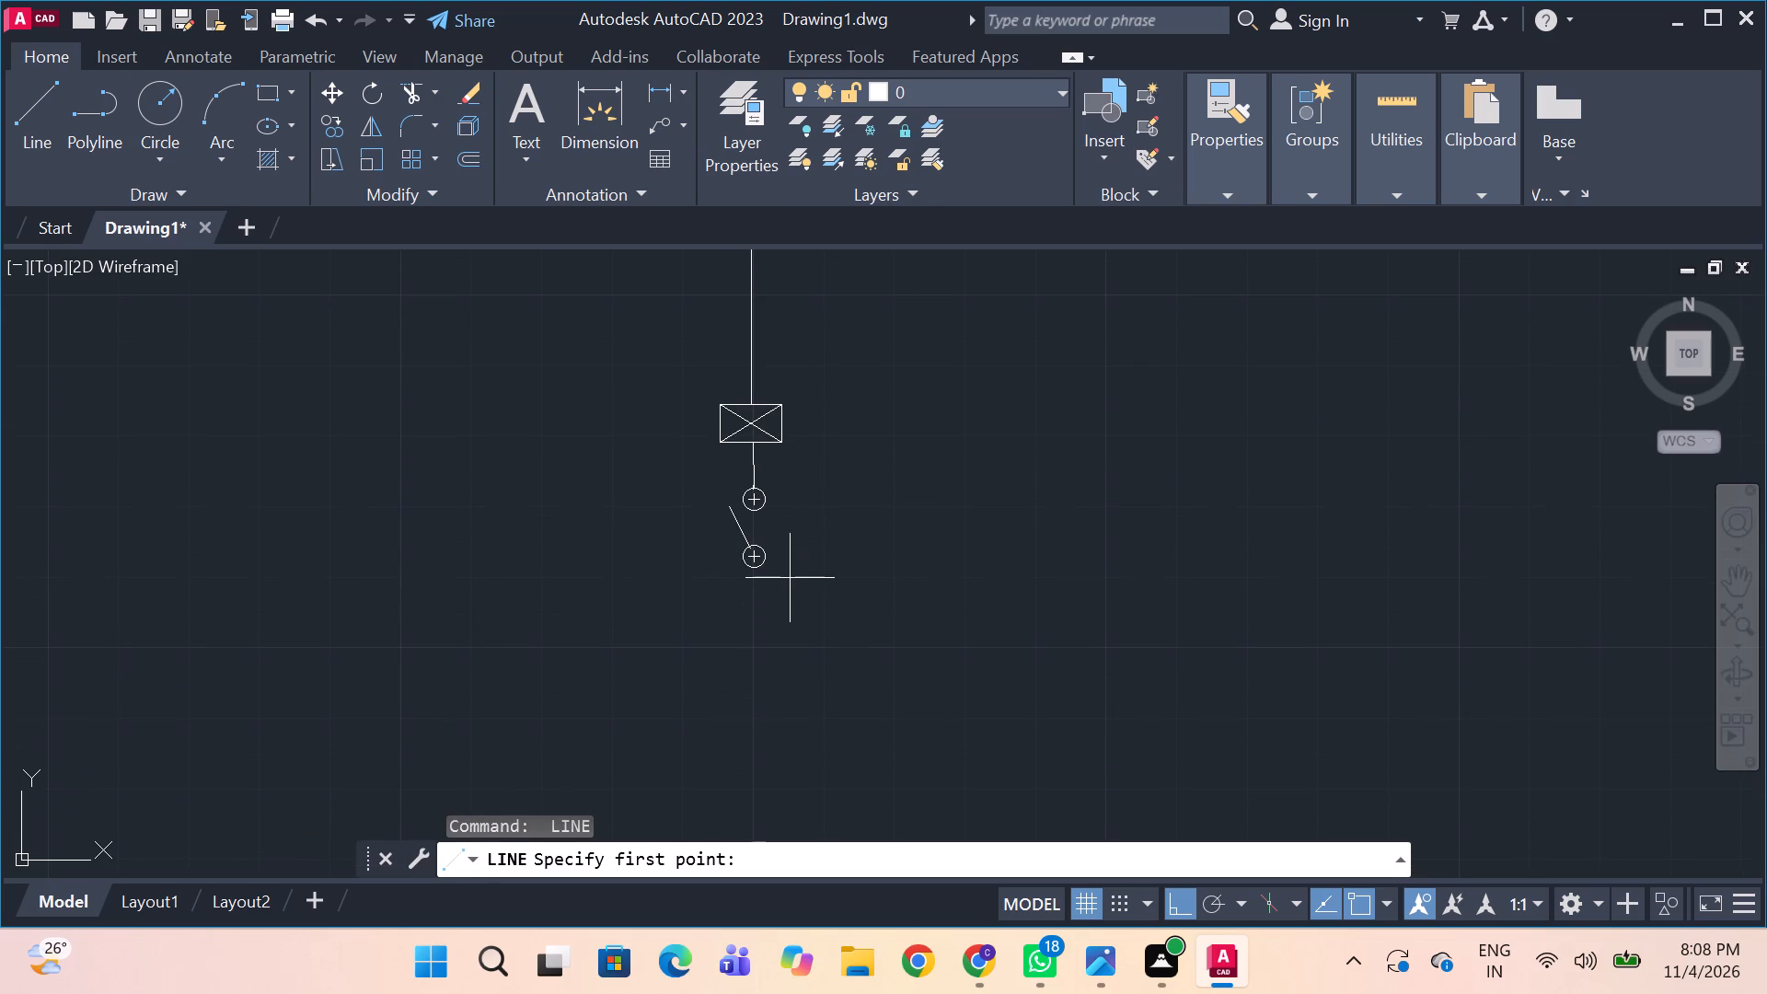
key("F8")
key("F8")
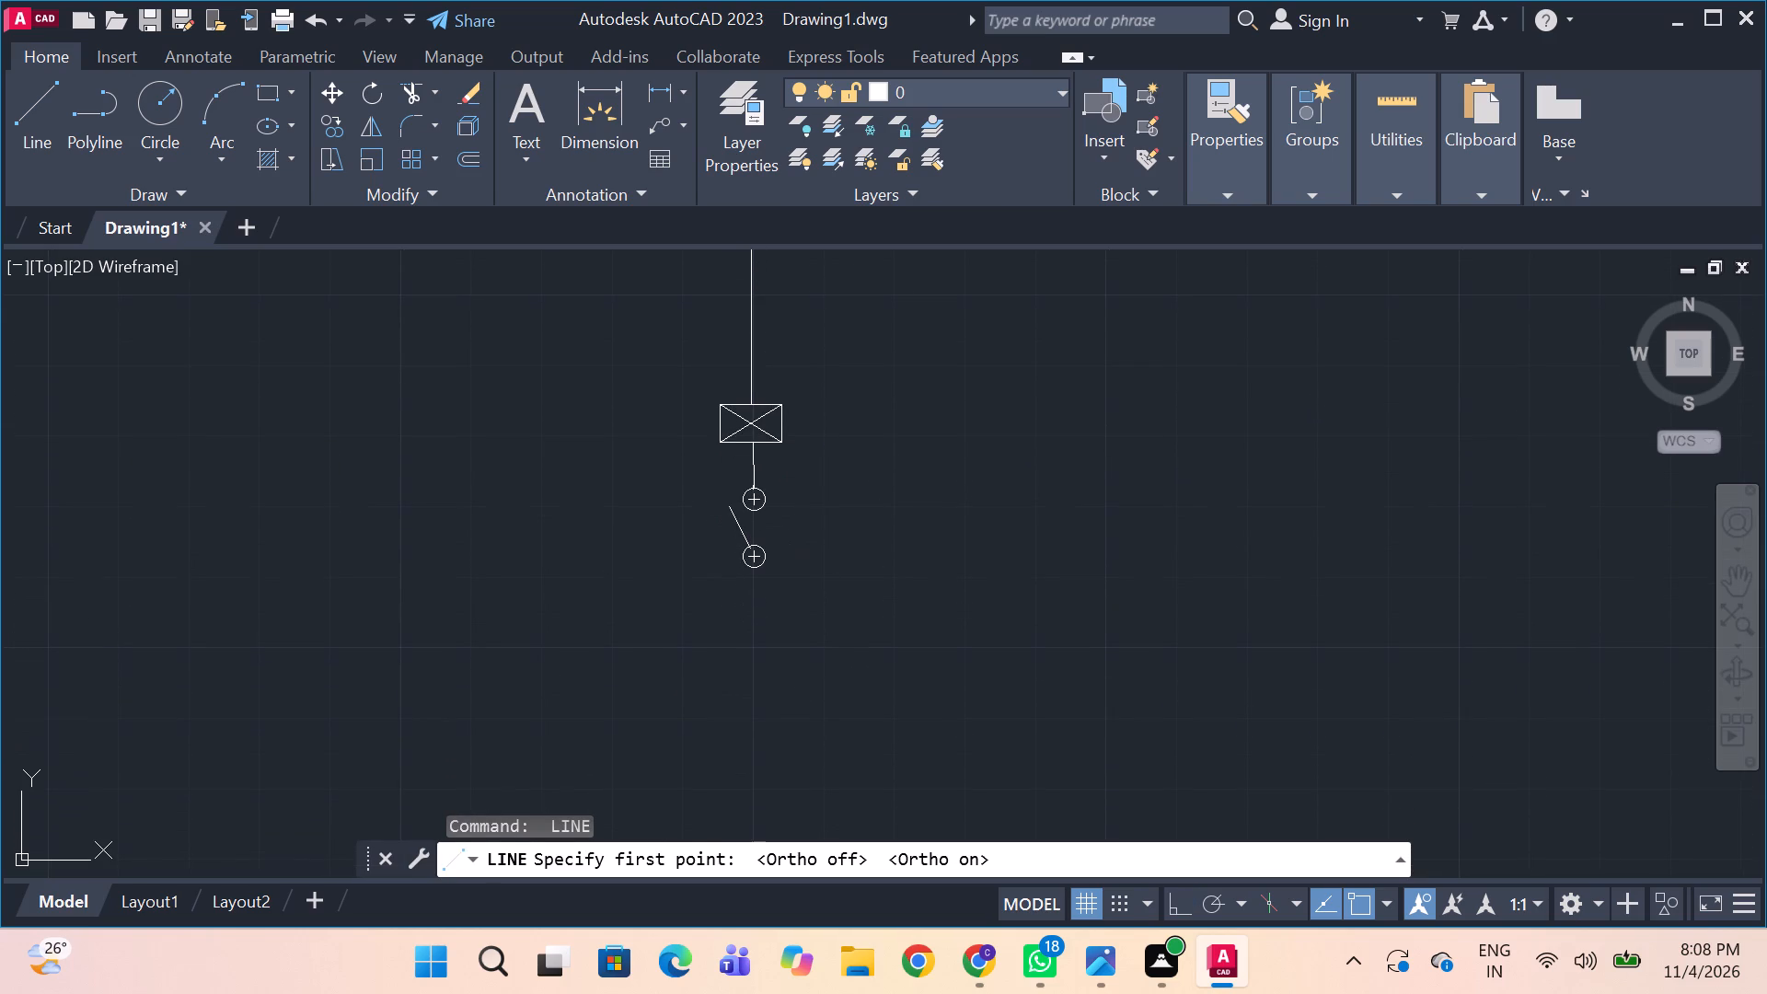
type("l")
key("space")
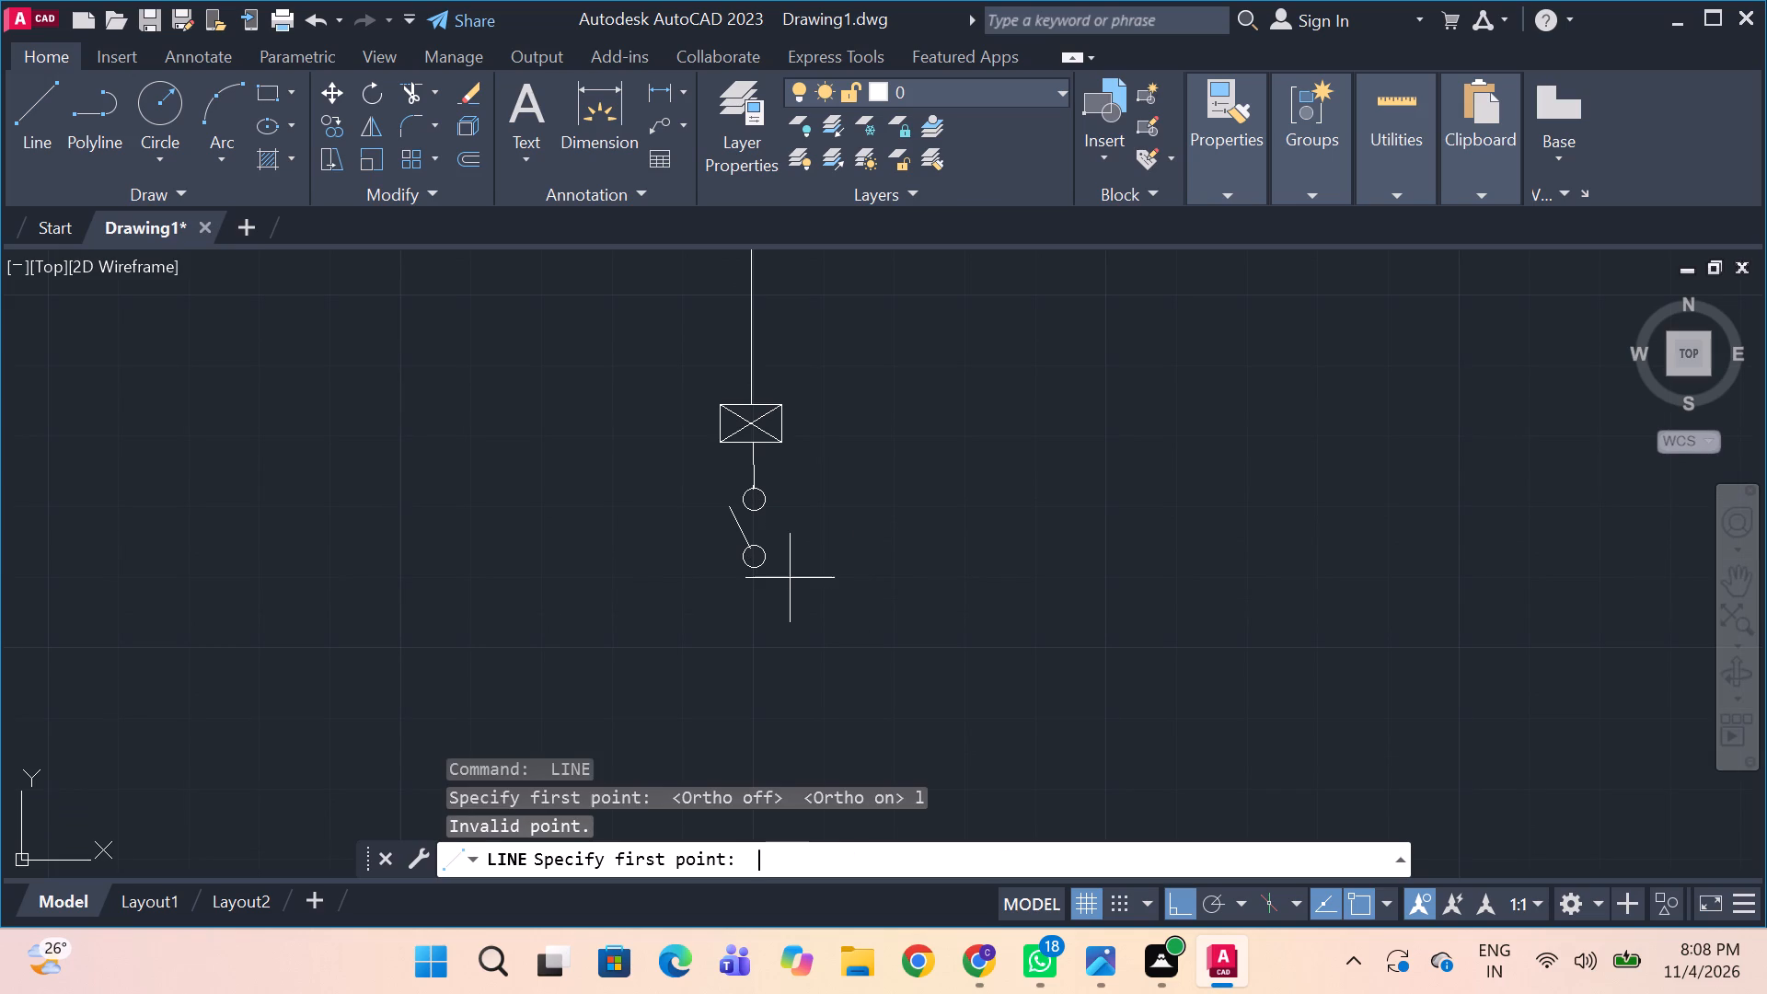
left_click_drag(757, 570, 765, 623)
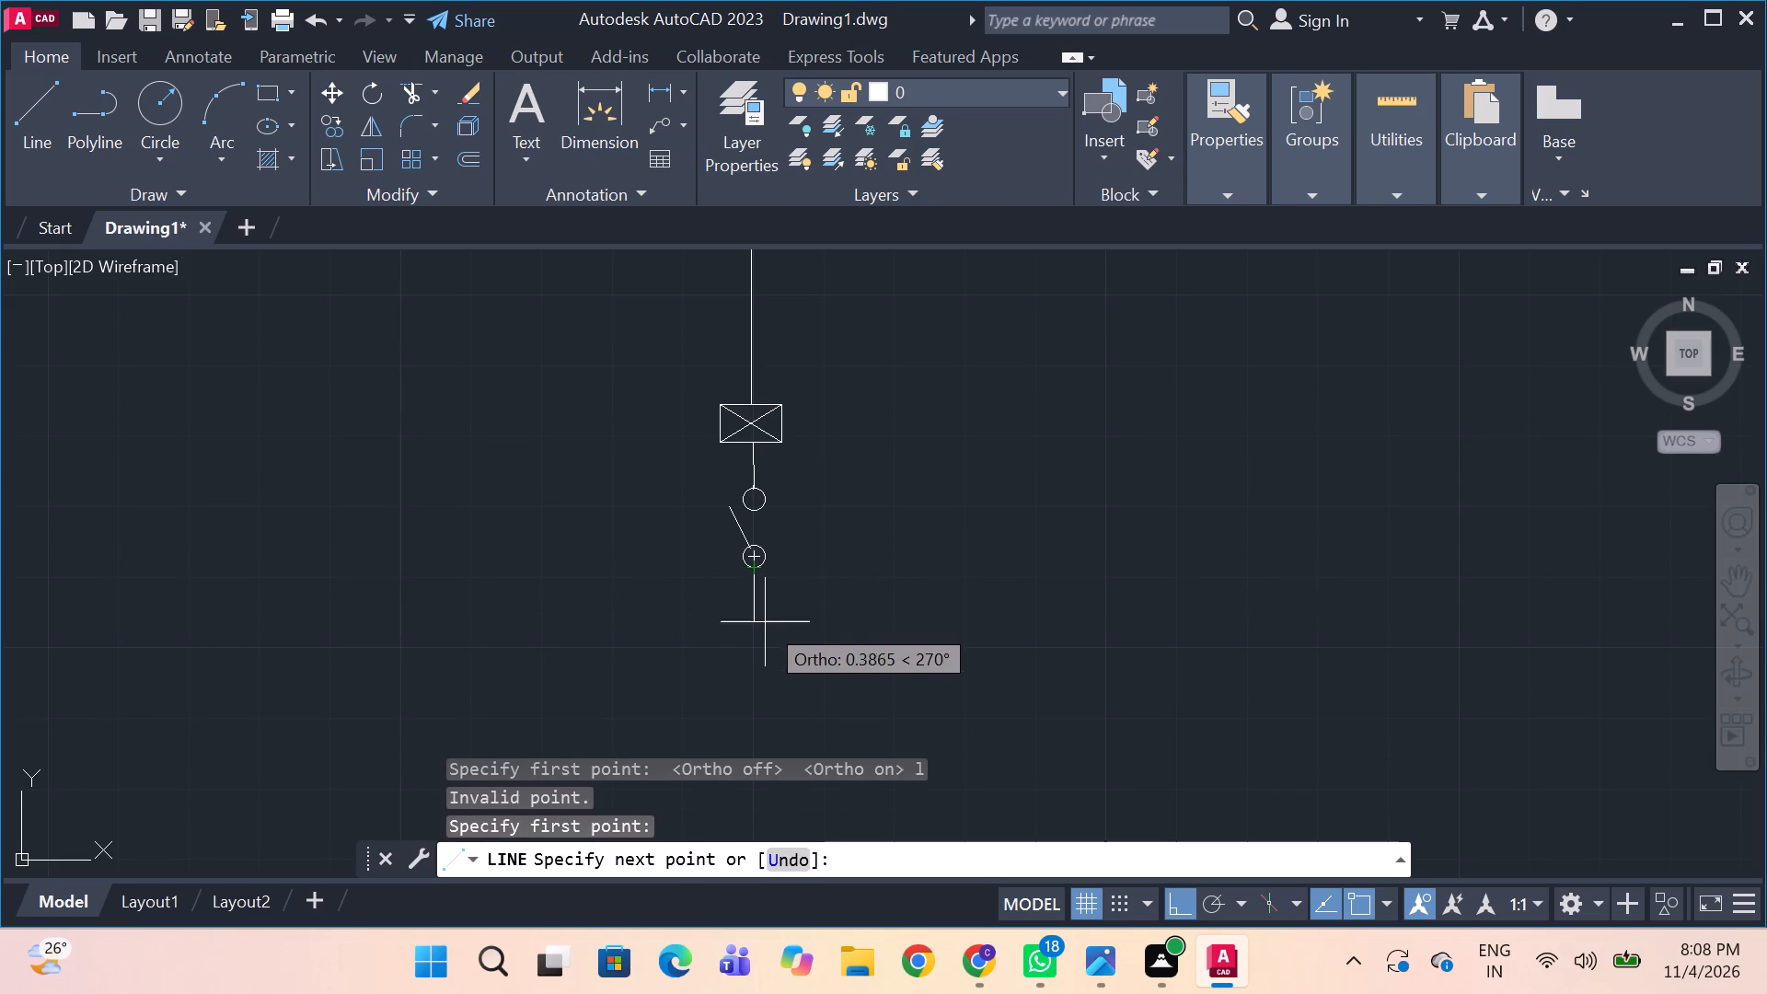
left_click_drag(765, 623, 765, 648)
left_click(765, 648)
key("space")
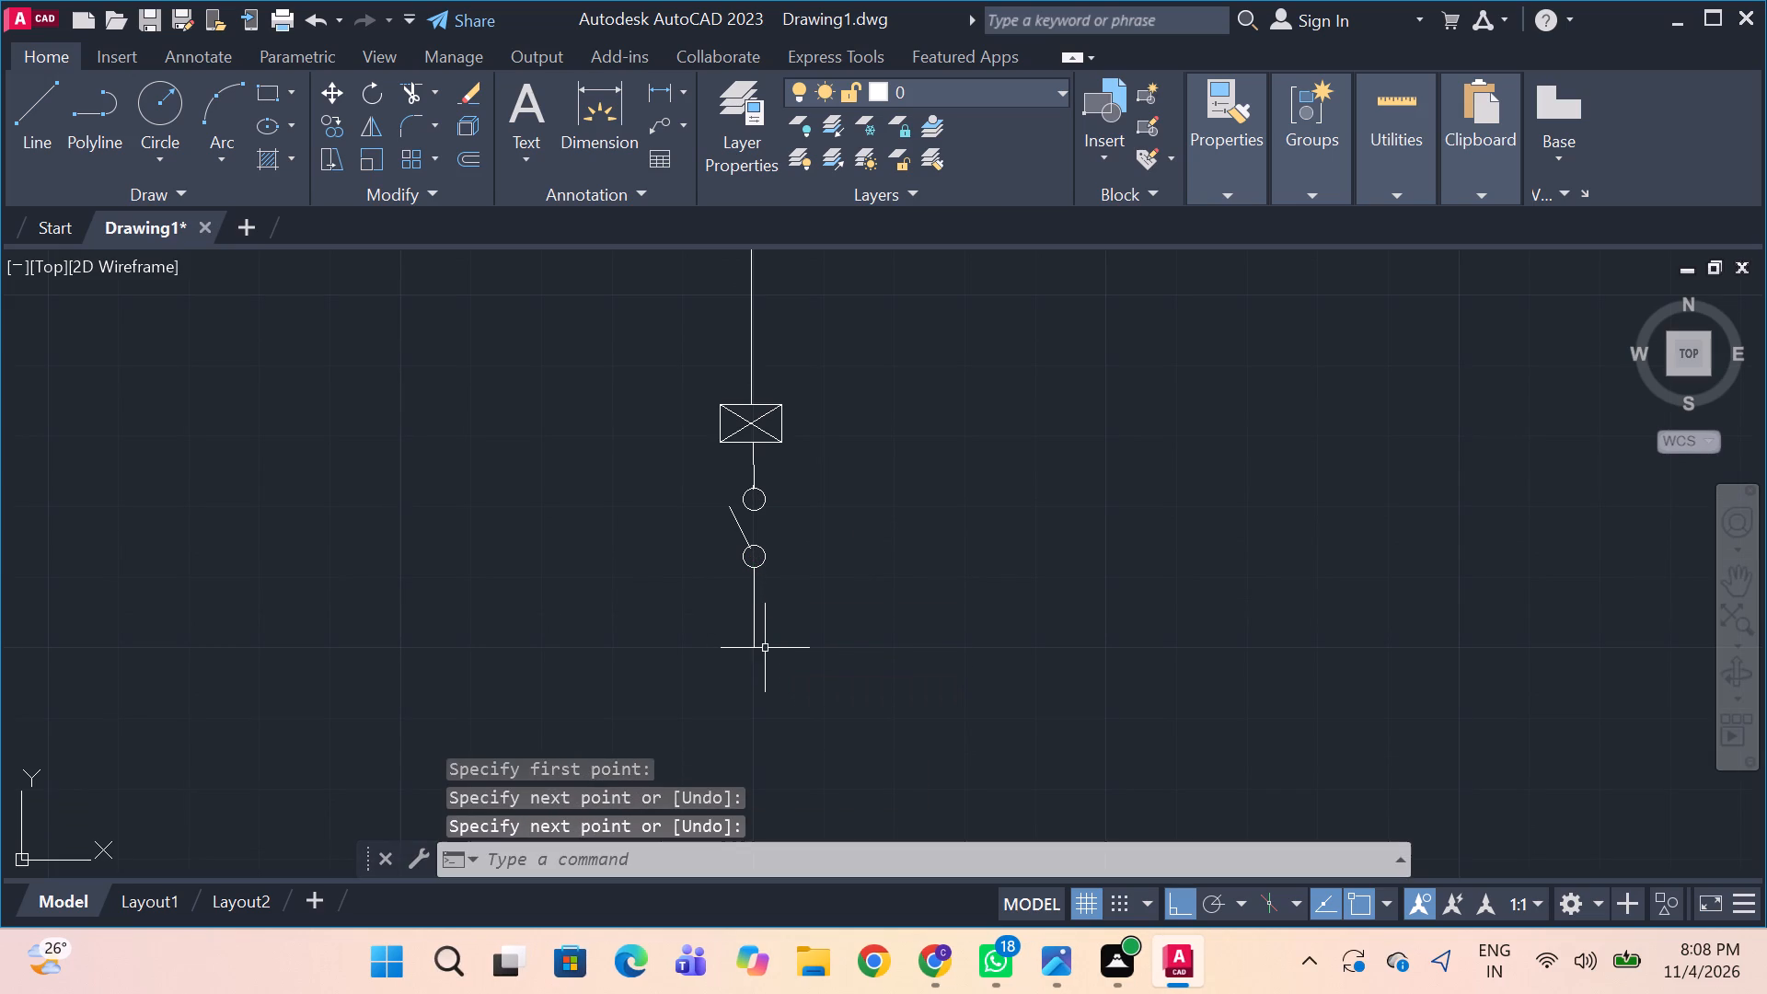
Examine the reference diagram for the layout that follows below the second 33KV isolator.
key("alt+Tab")
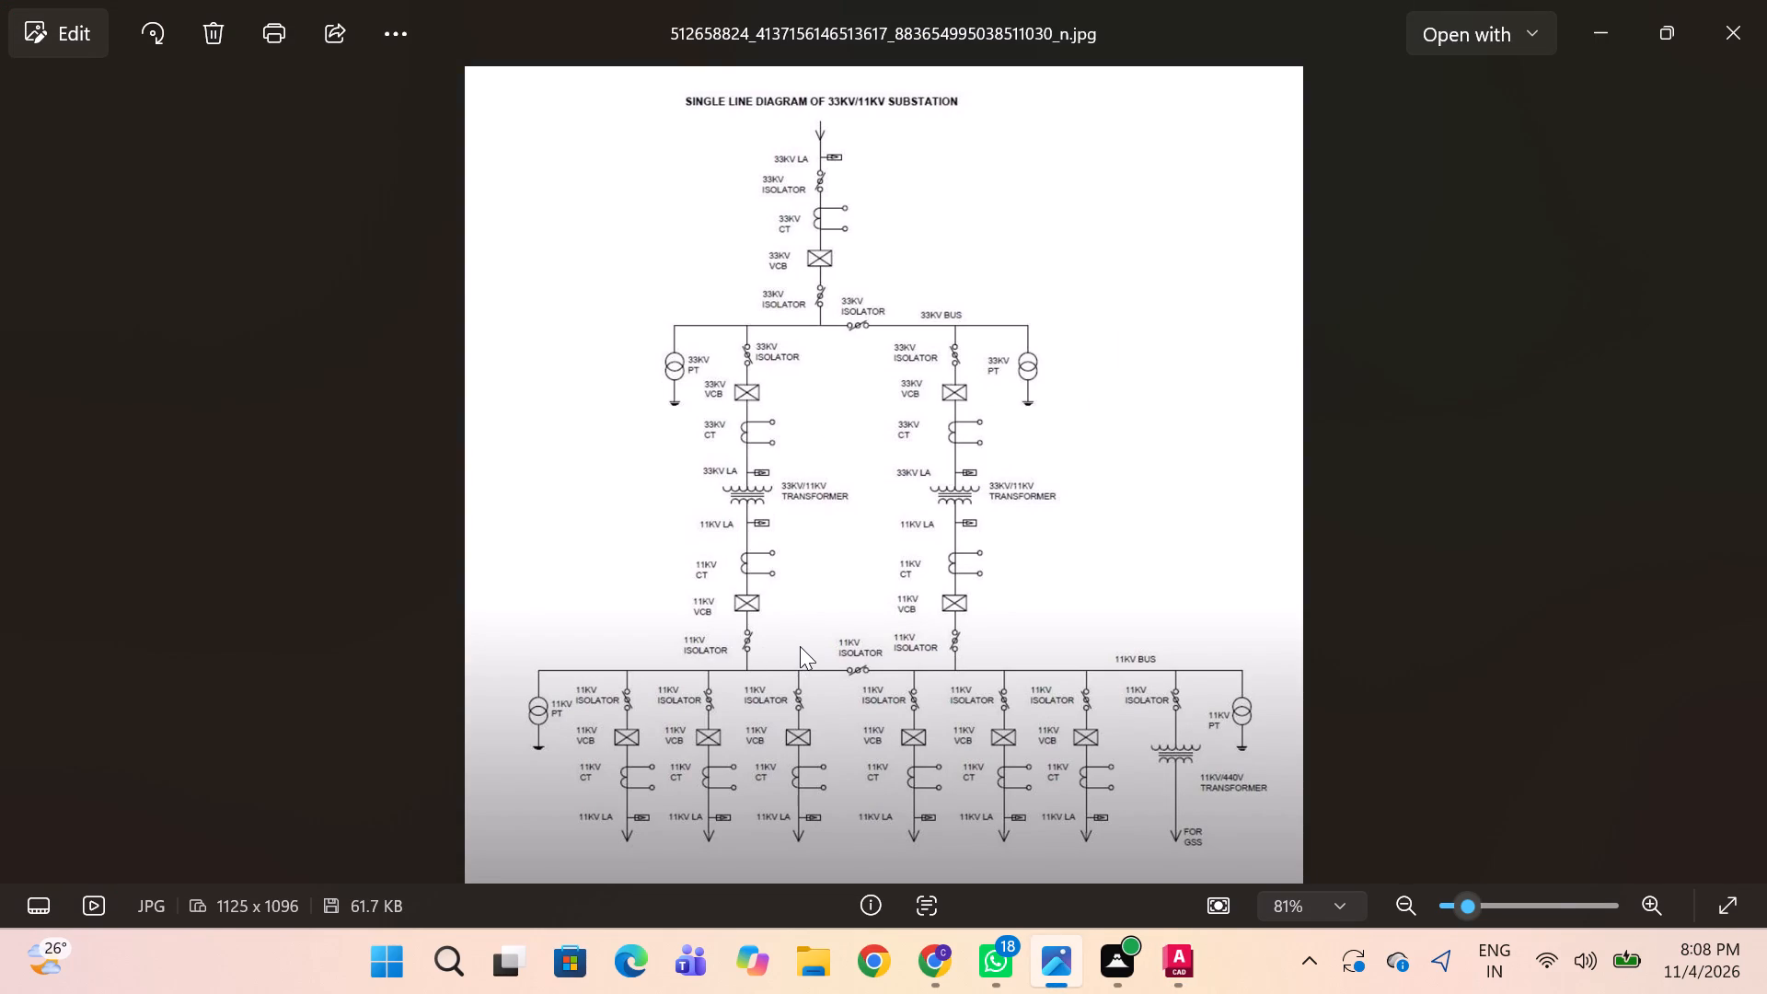
key("alt+Tab")
key("alt+Tab")
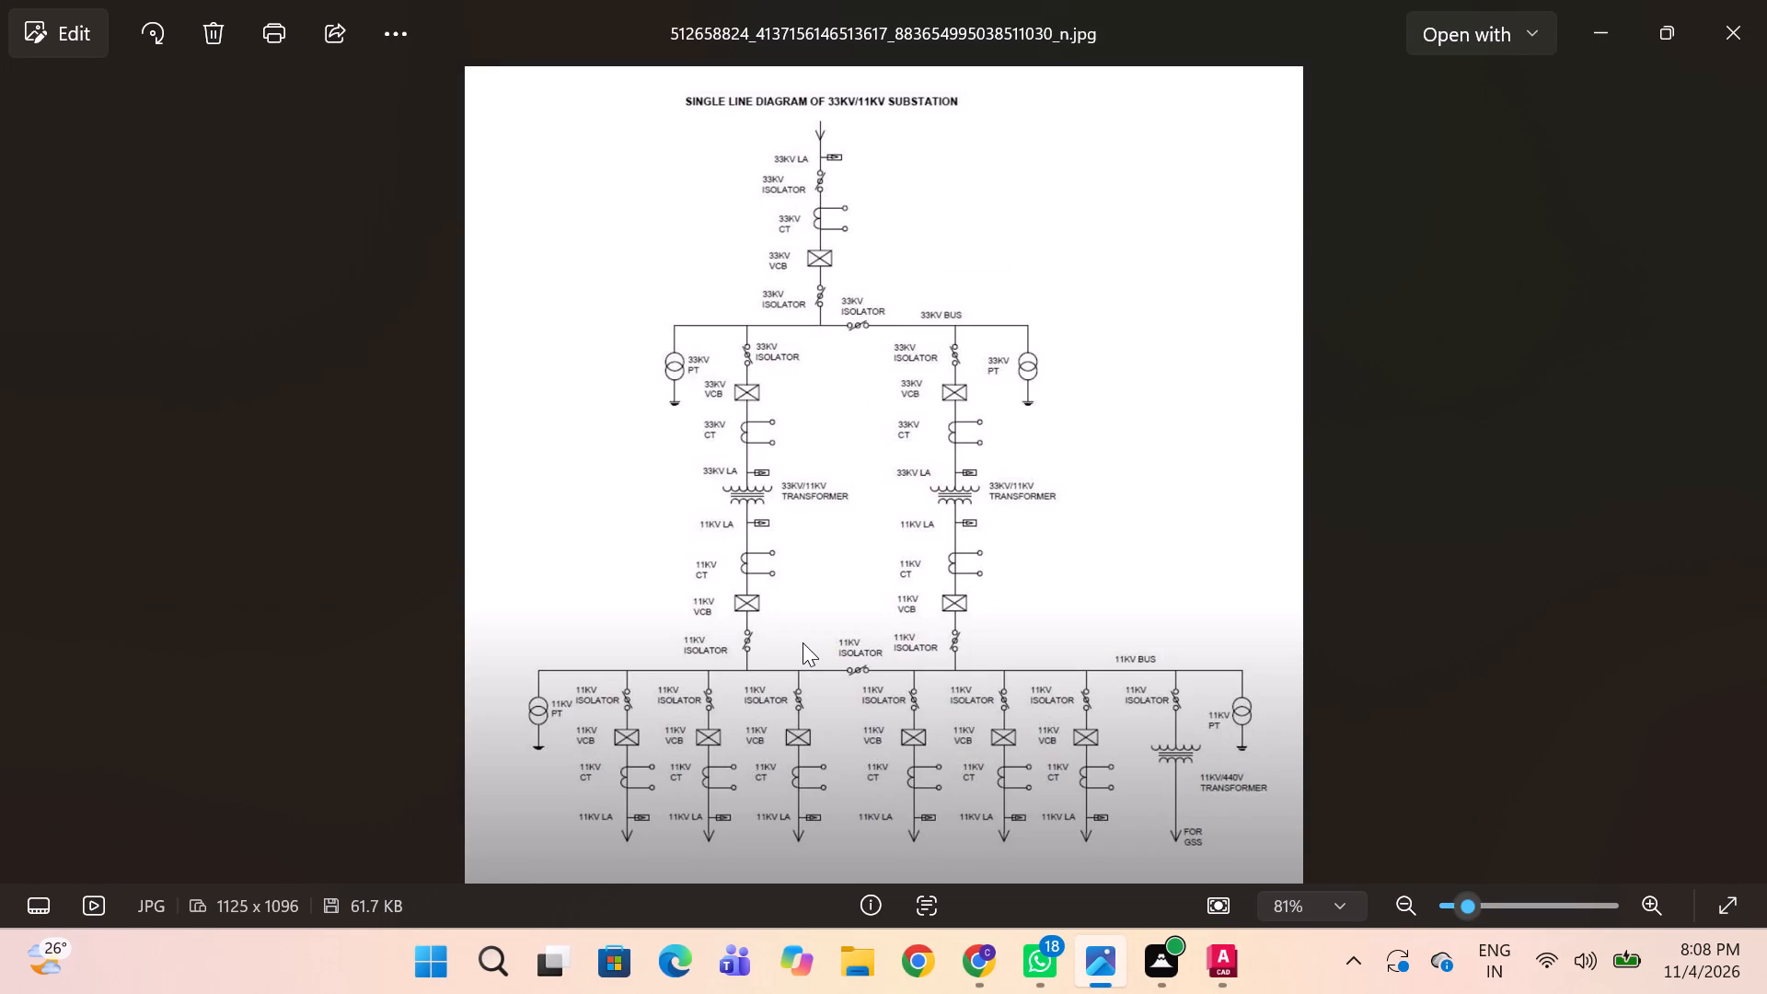
key("alt+Tab")
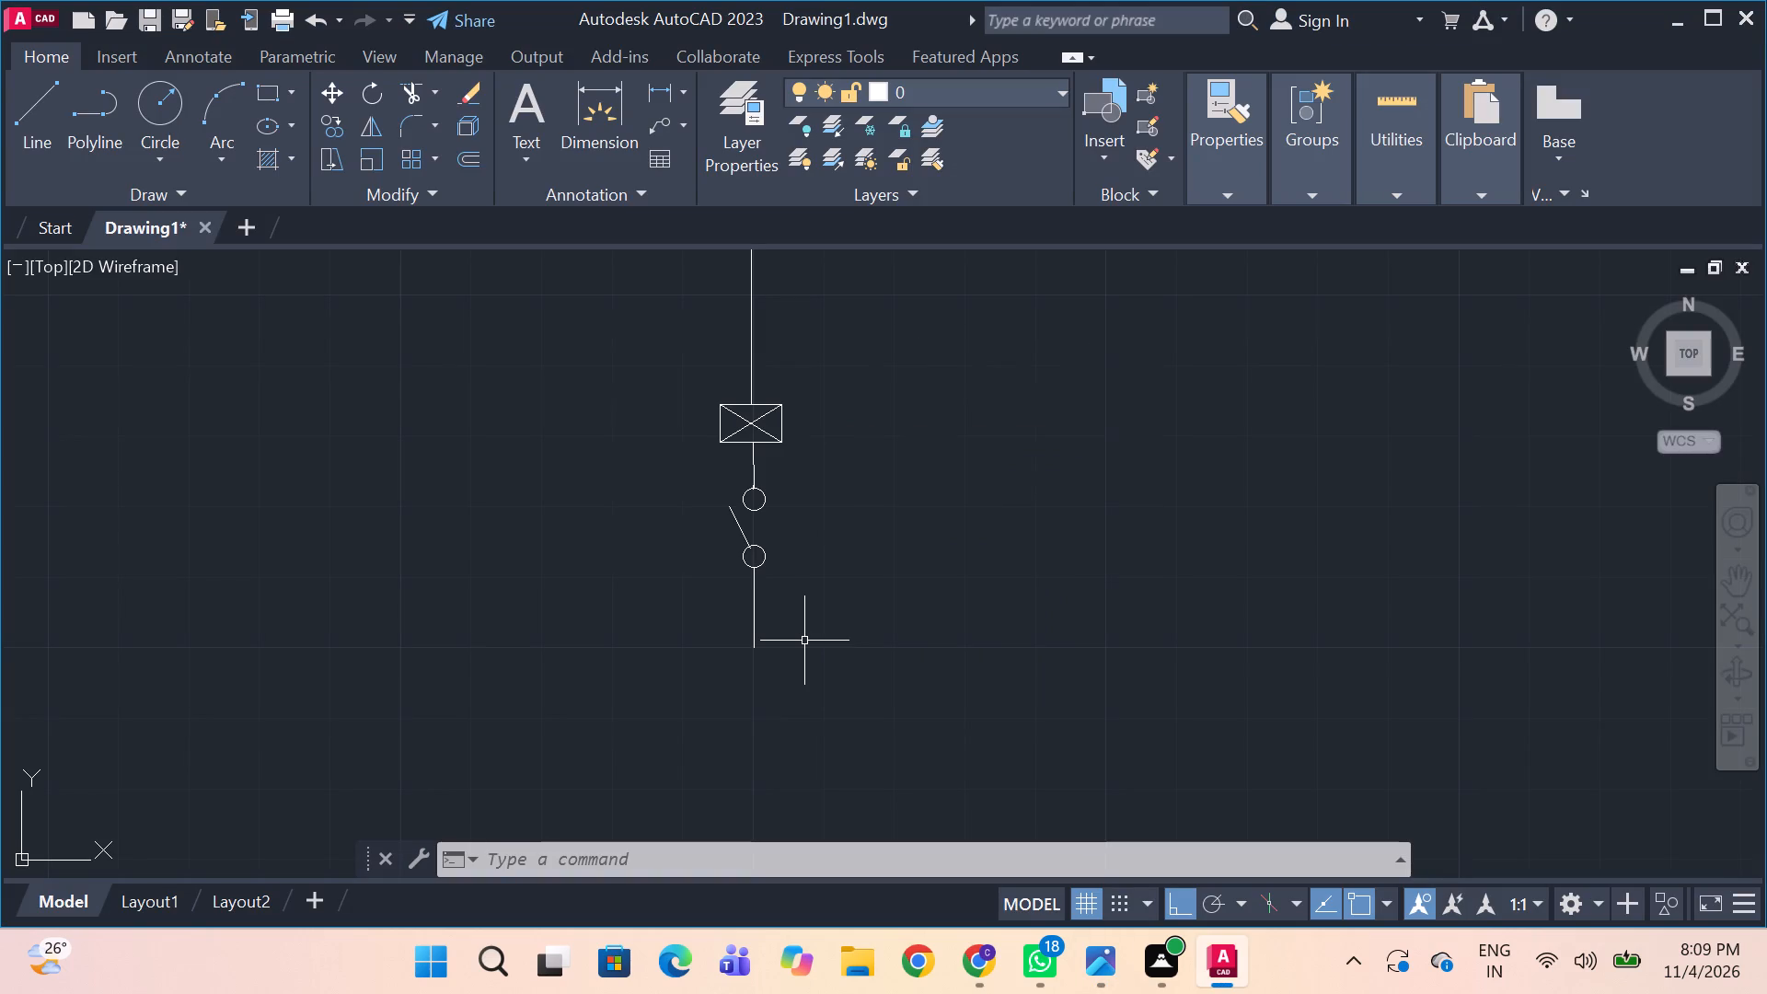
key("alt+Tab")
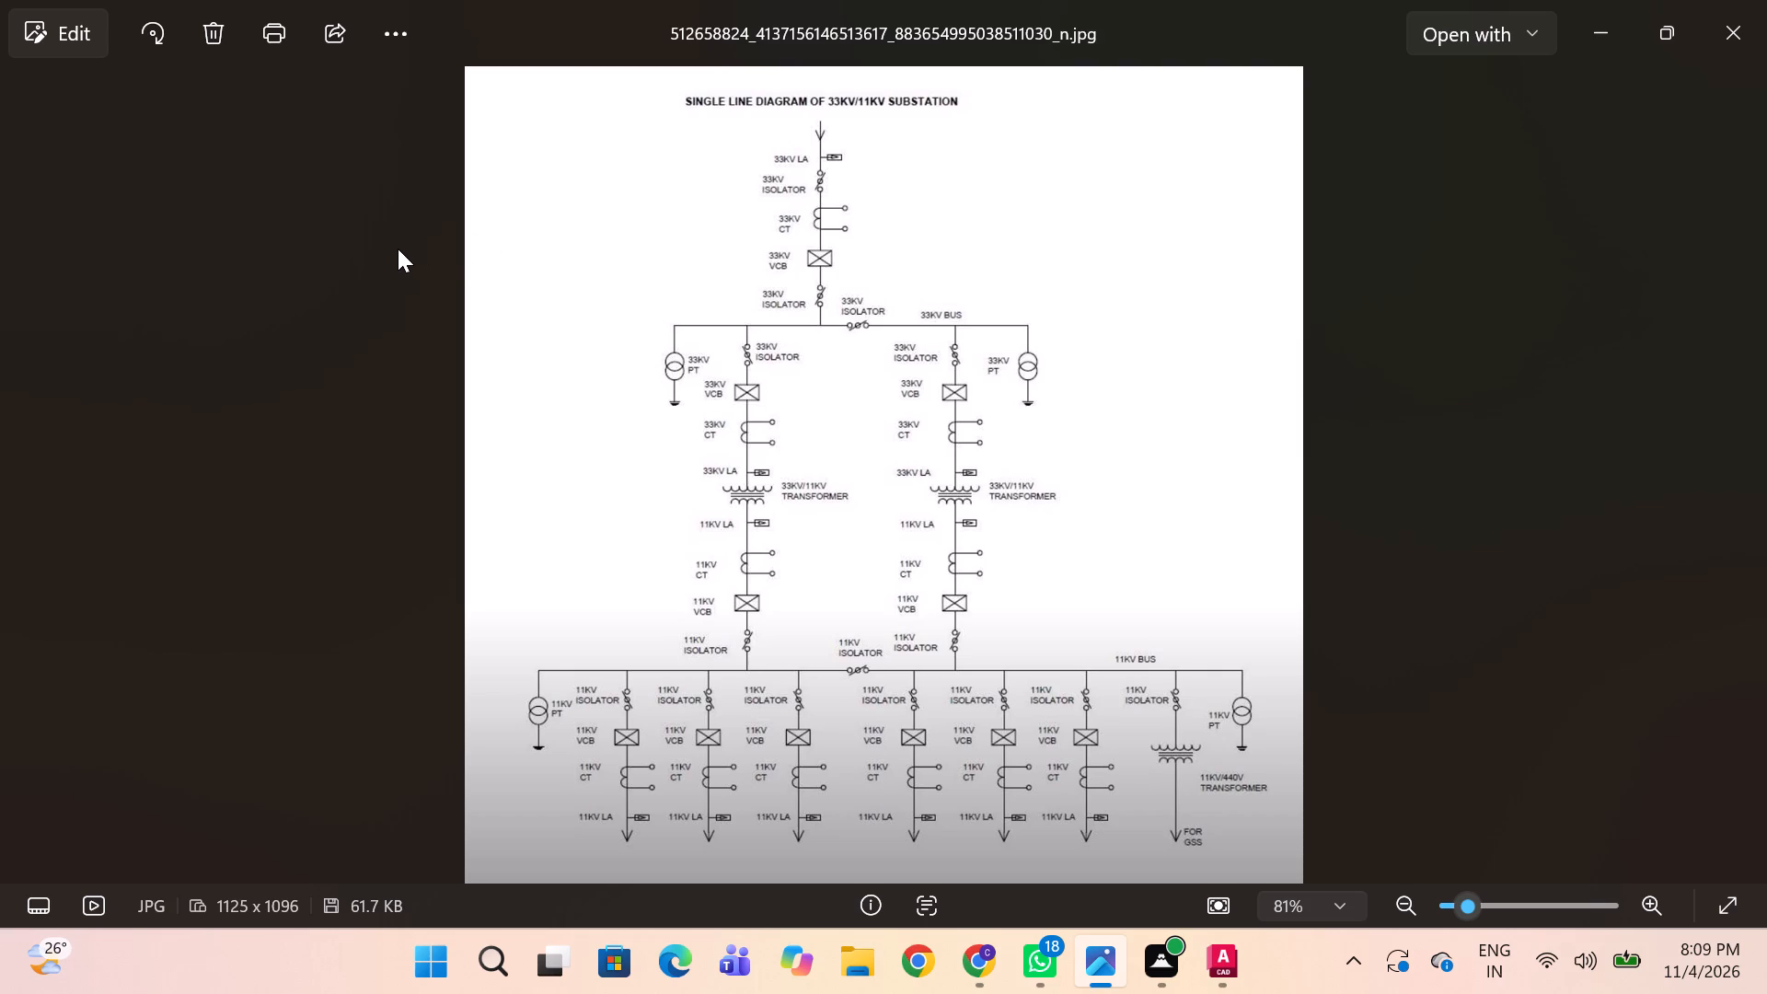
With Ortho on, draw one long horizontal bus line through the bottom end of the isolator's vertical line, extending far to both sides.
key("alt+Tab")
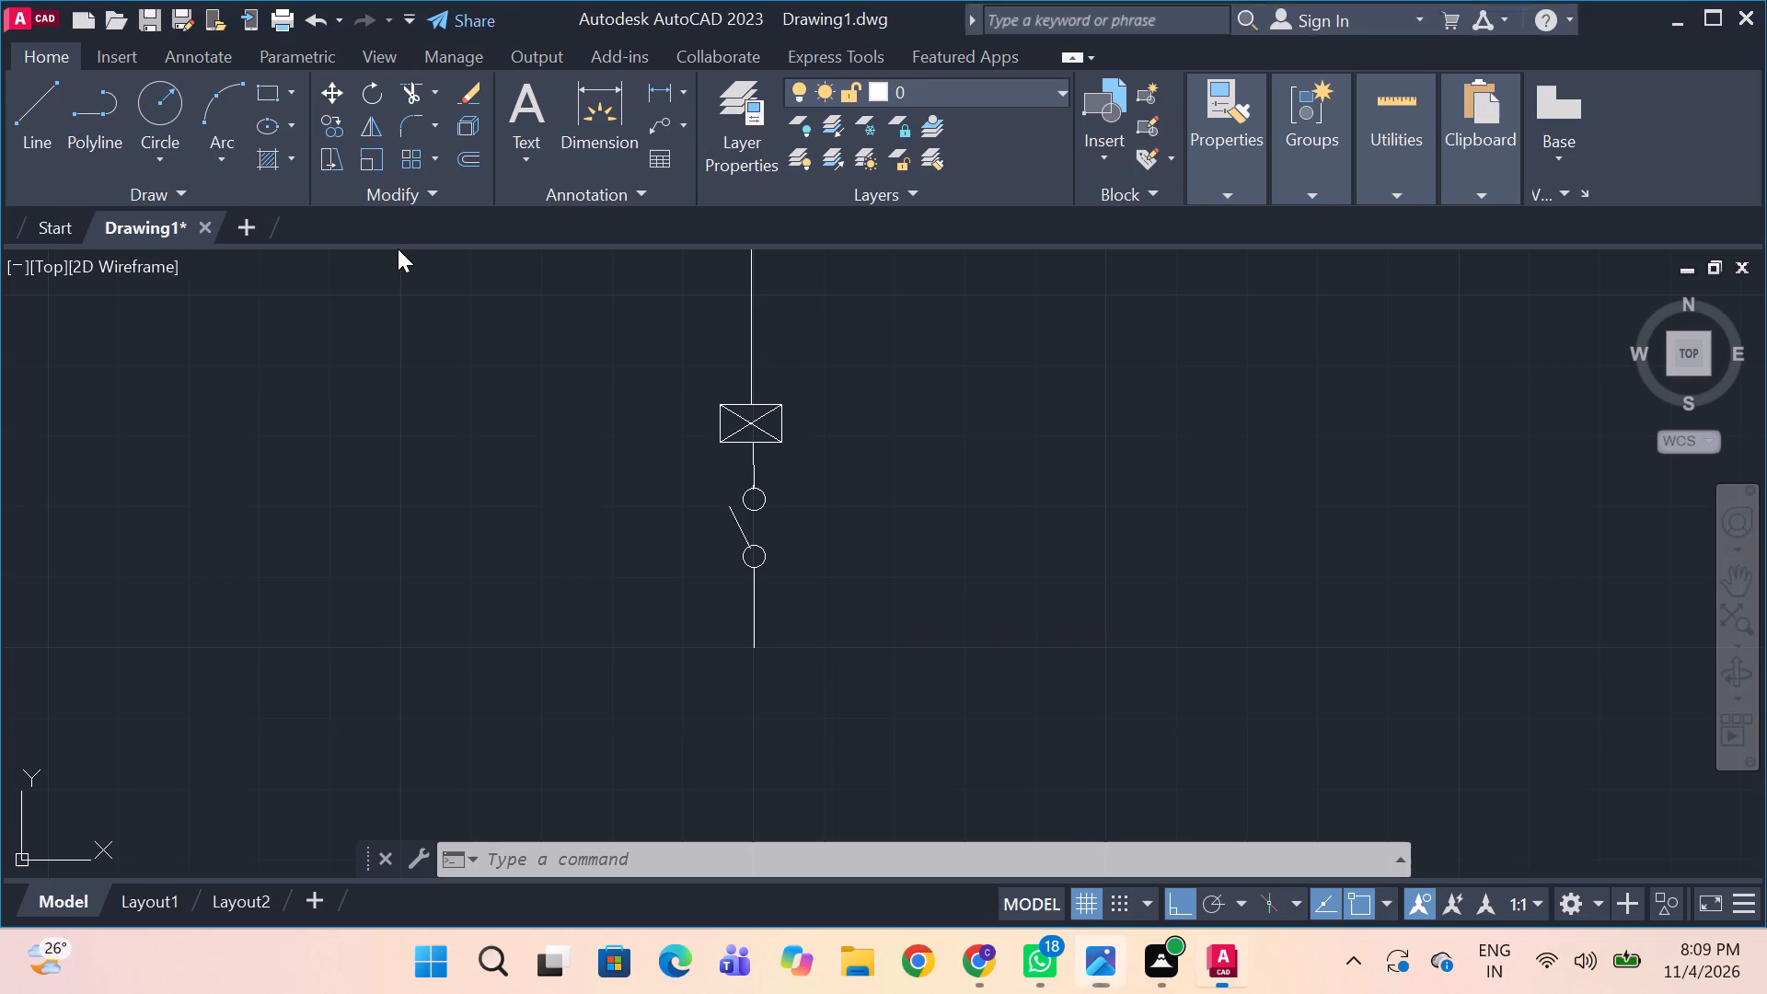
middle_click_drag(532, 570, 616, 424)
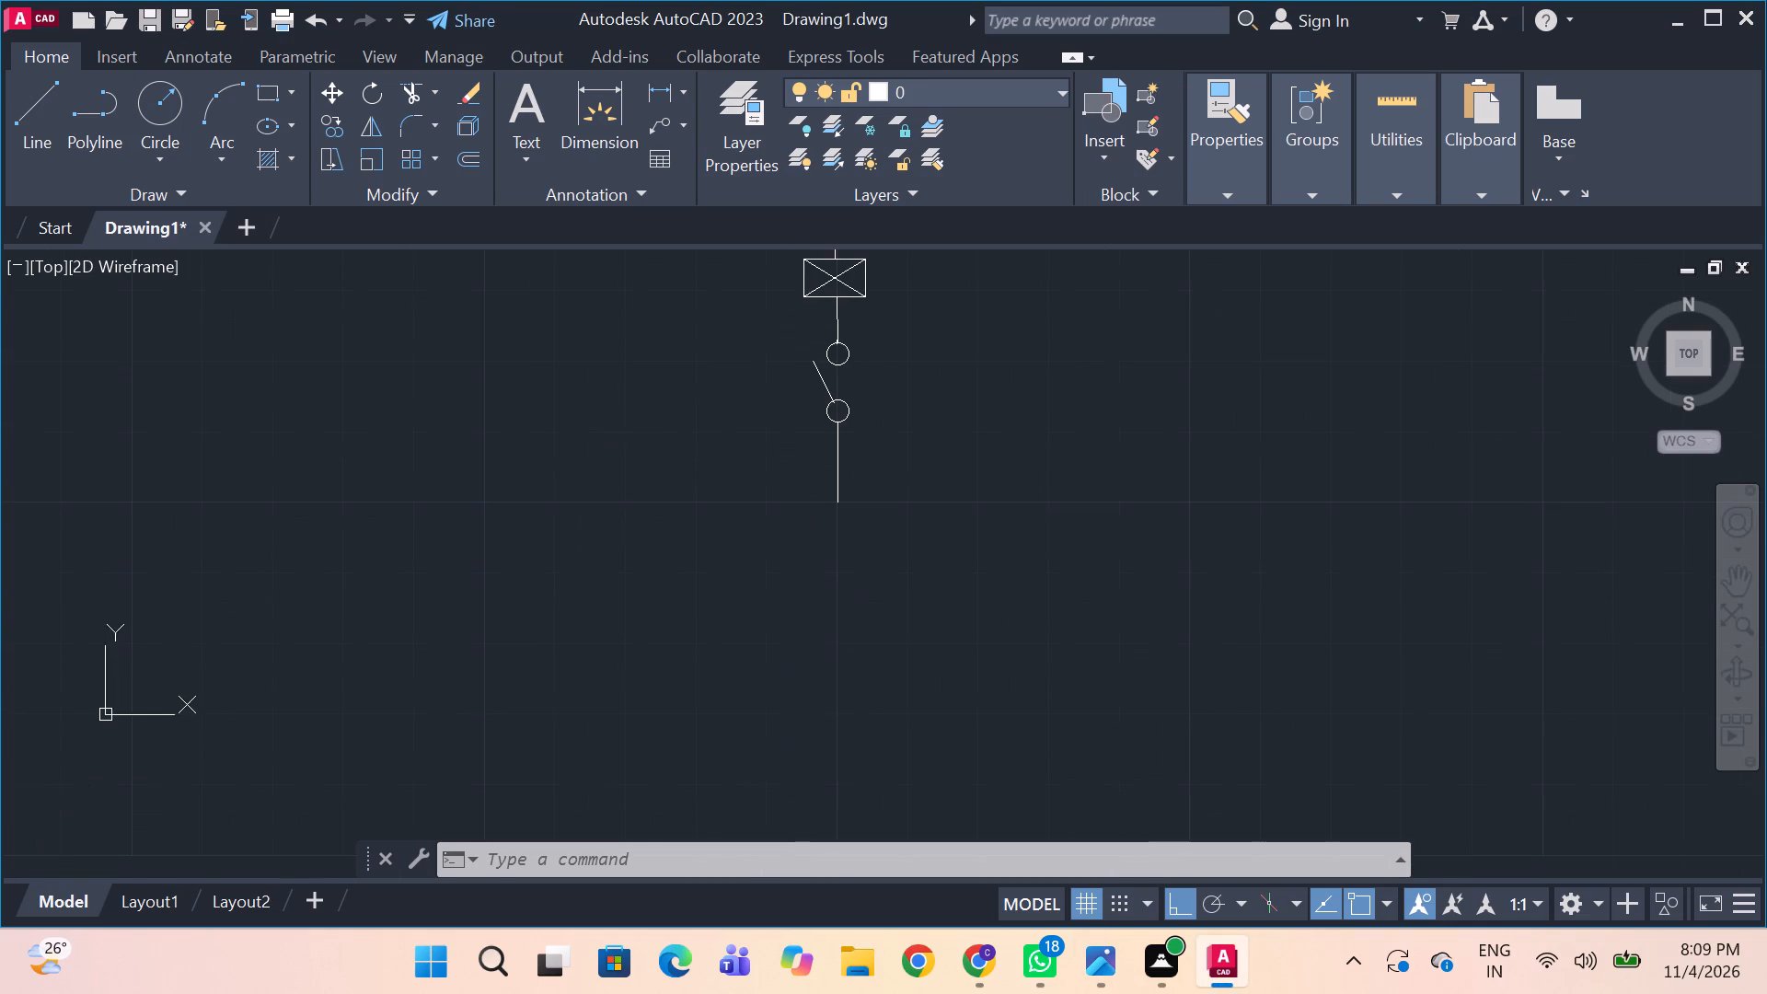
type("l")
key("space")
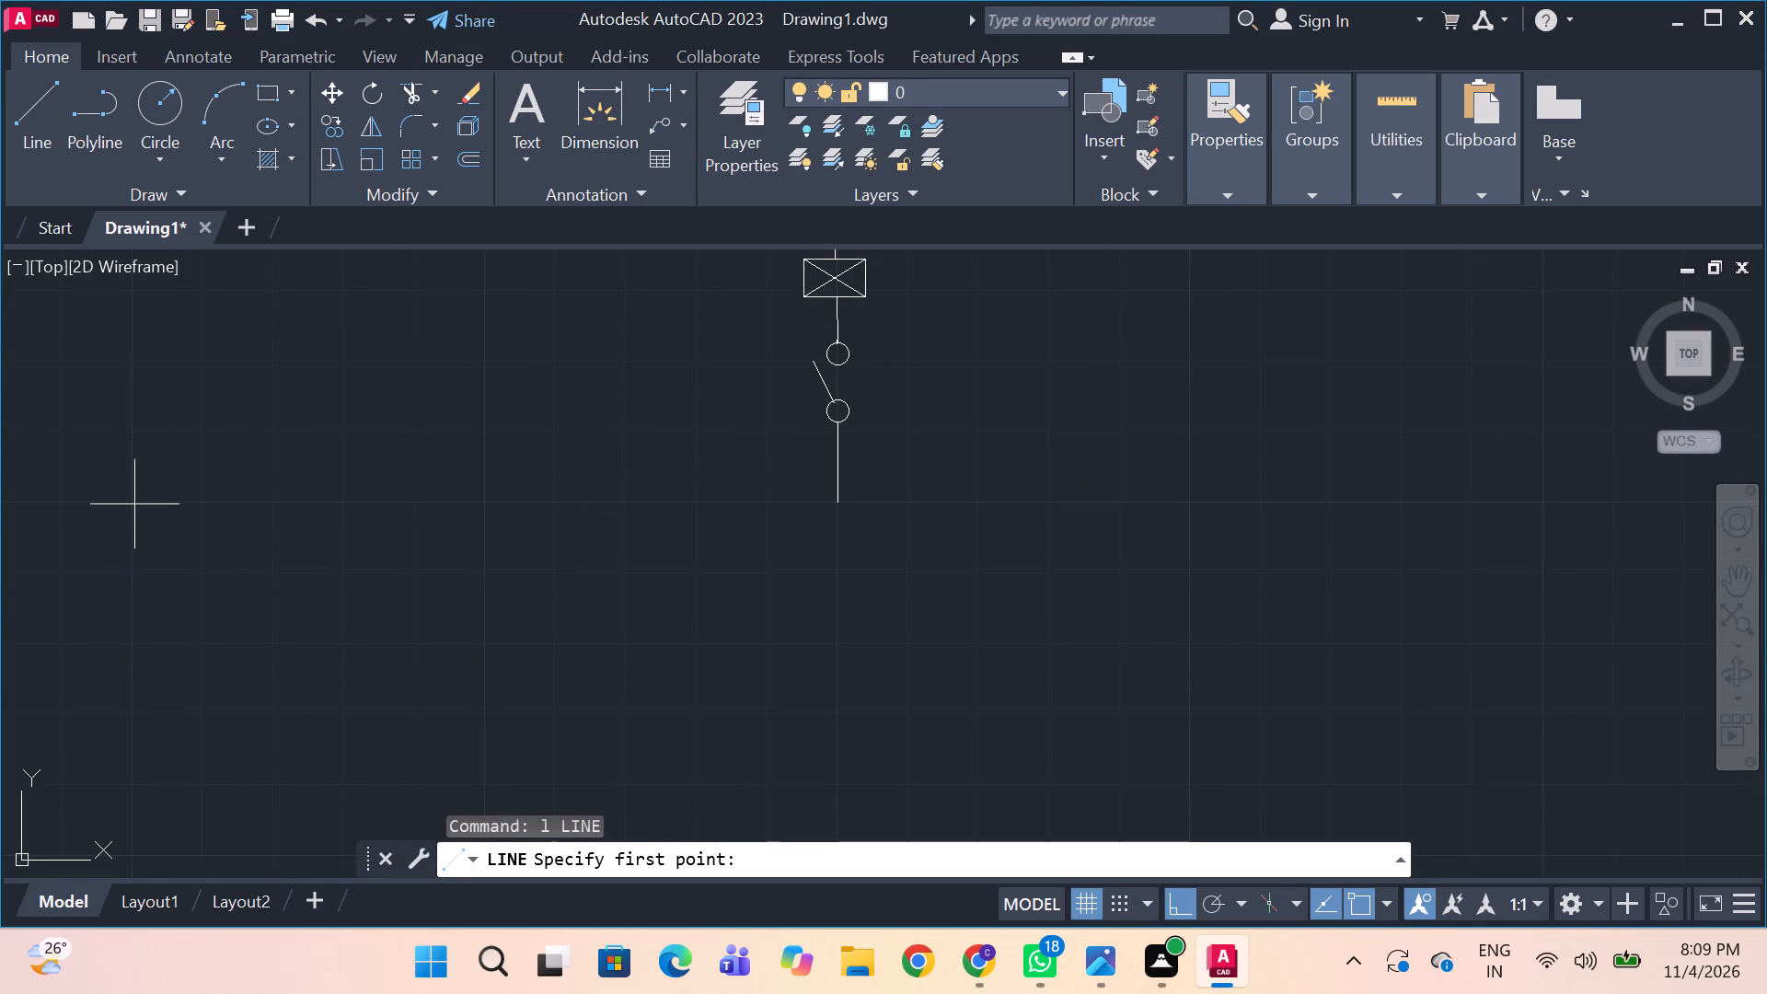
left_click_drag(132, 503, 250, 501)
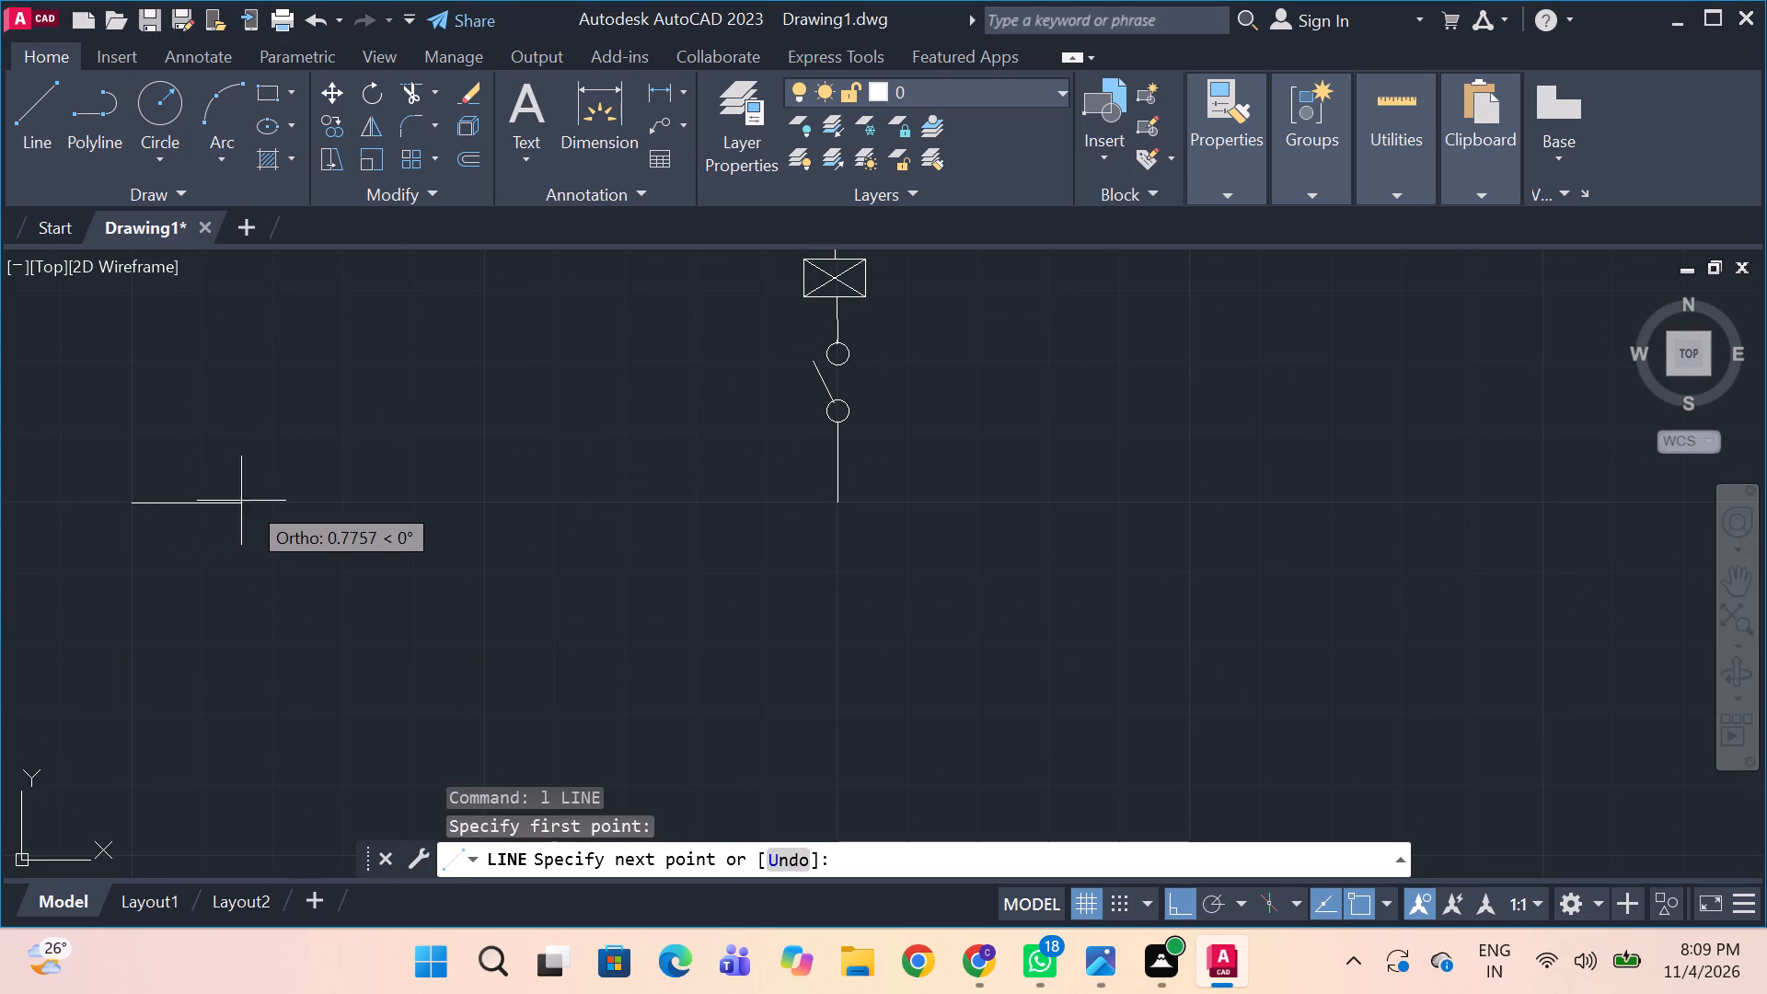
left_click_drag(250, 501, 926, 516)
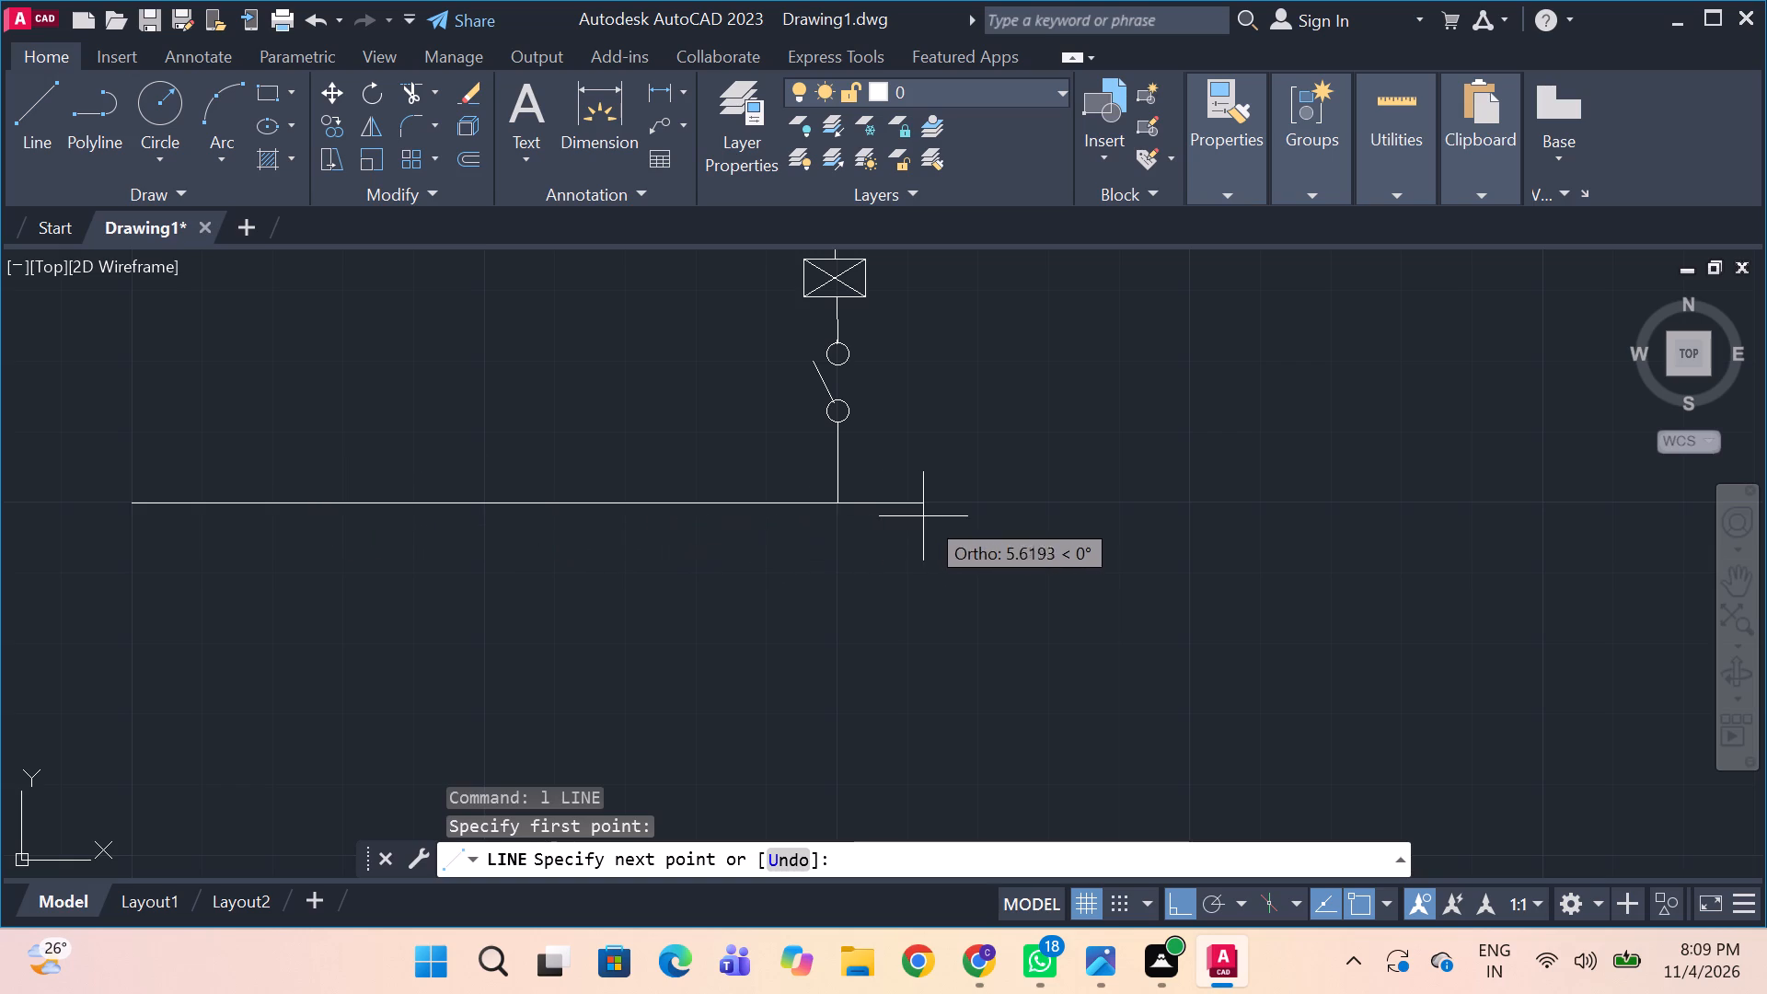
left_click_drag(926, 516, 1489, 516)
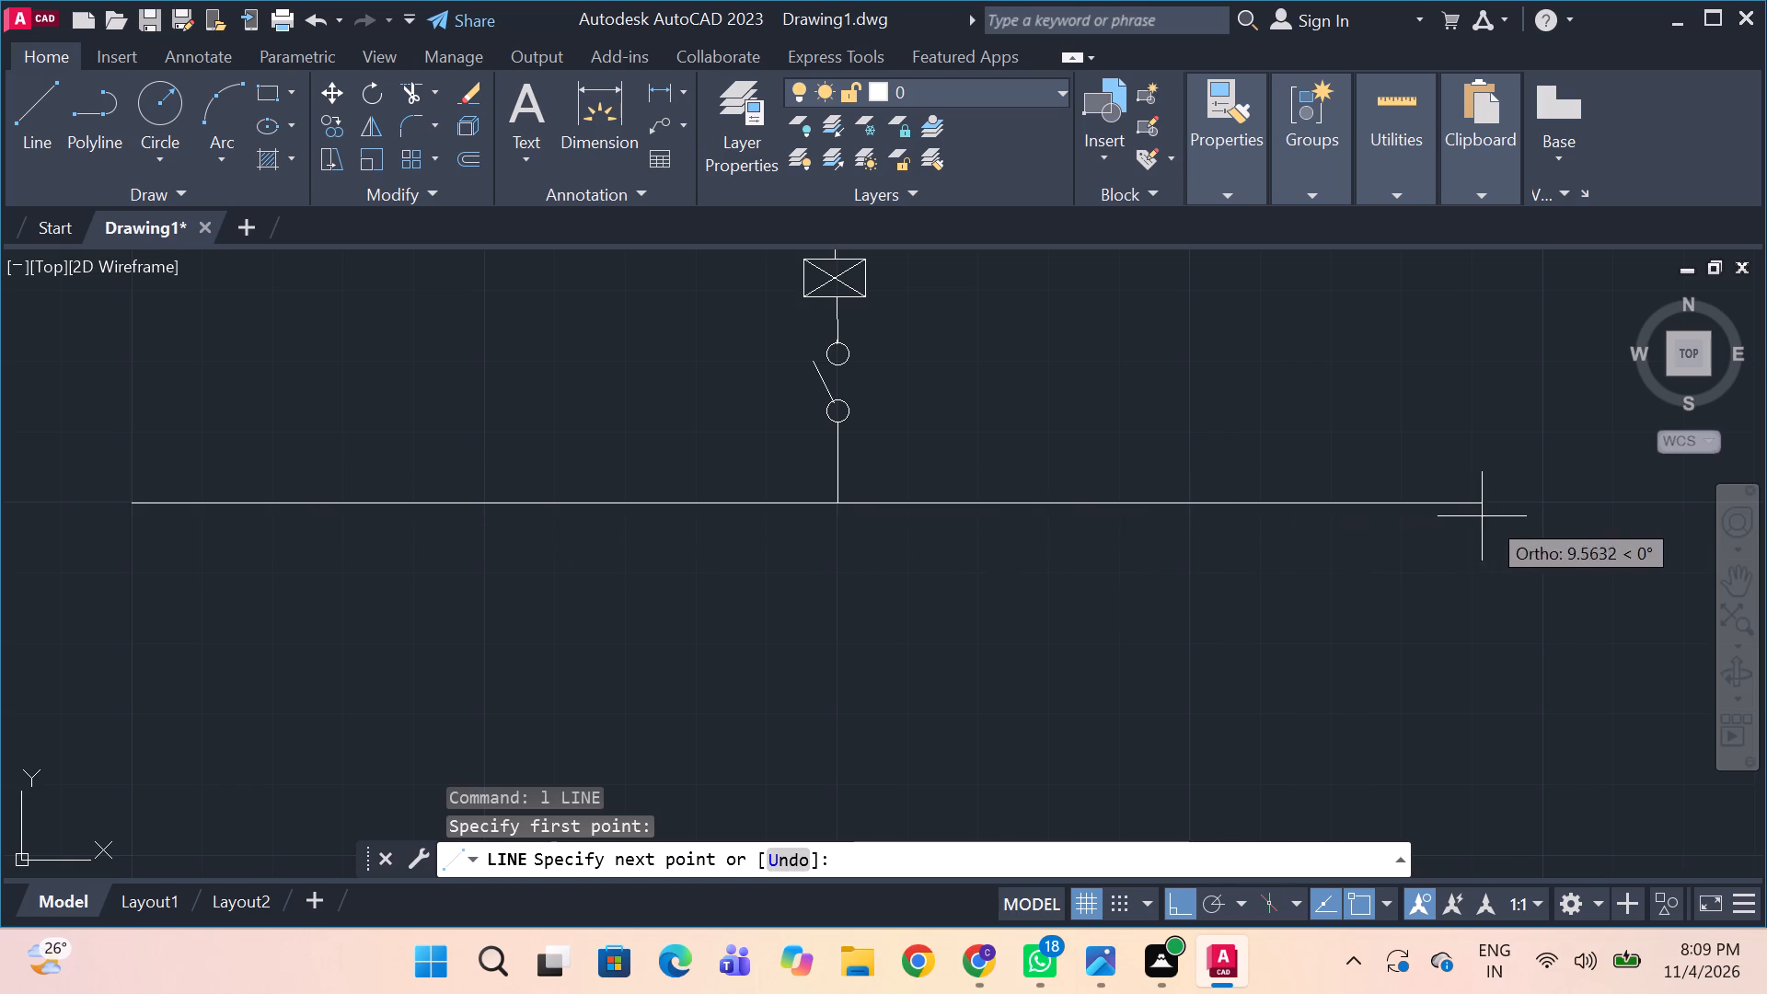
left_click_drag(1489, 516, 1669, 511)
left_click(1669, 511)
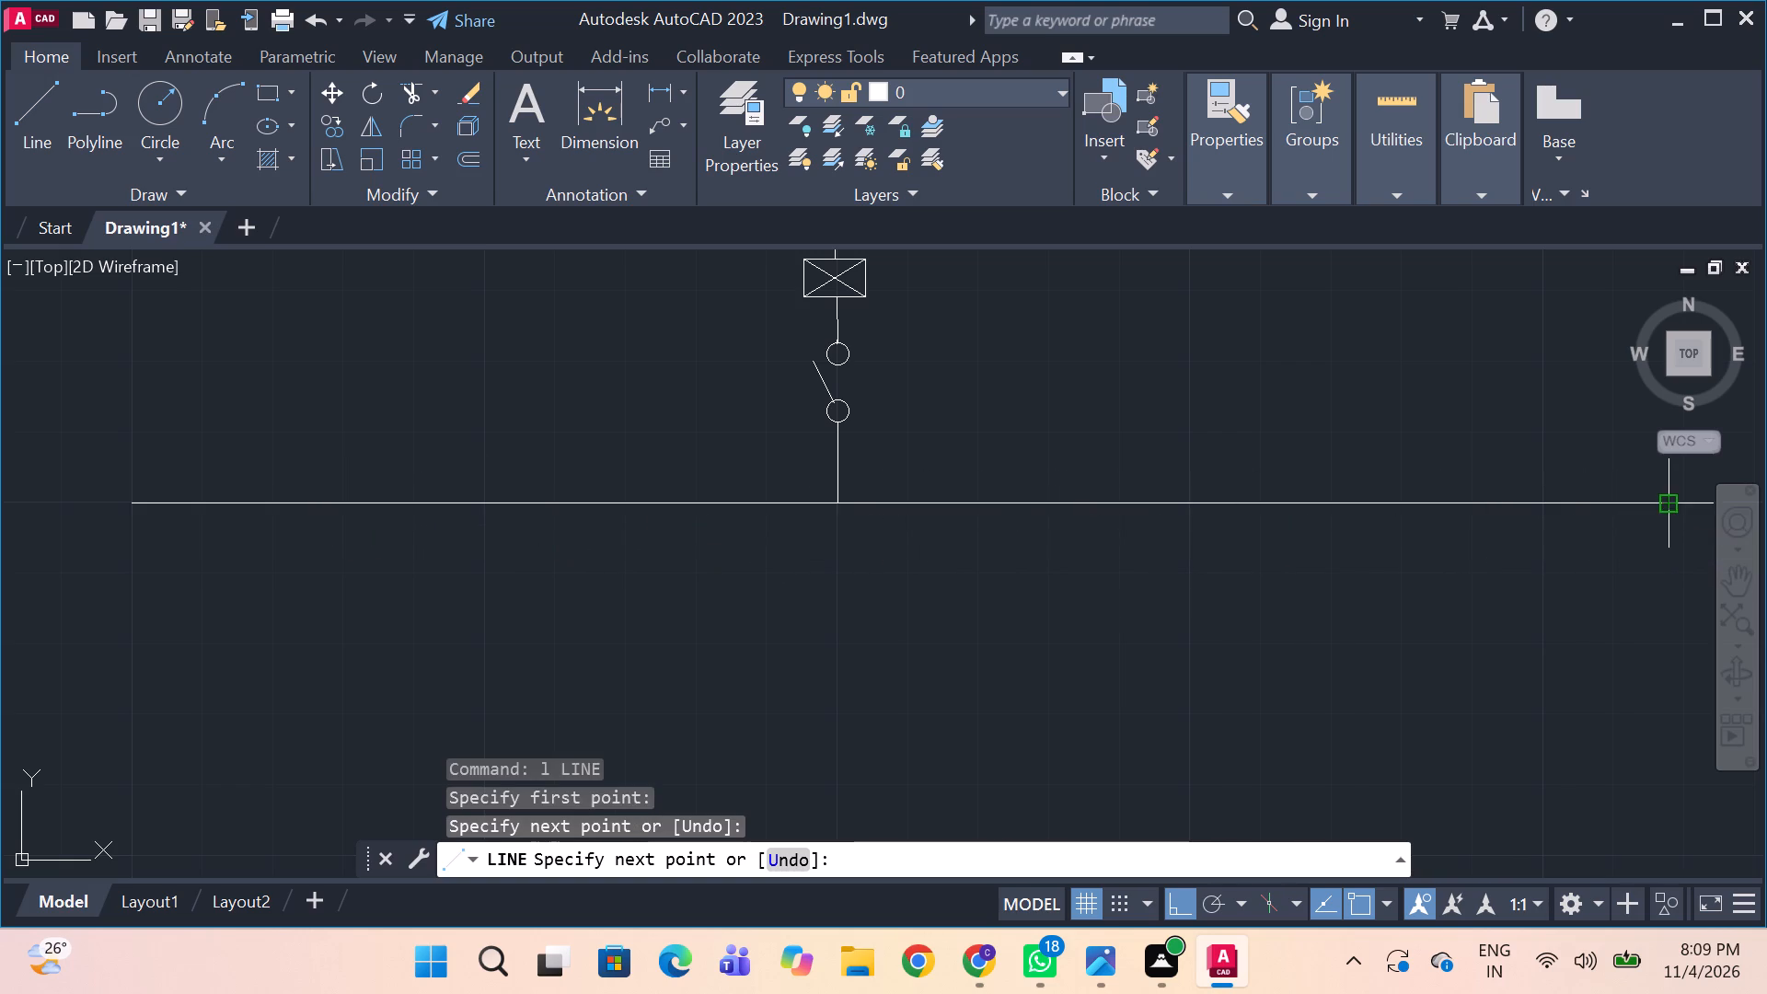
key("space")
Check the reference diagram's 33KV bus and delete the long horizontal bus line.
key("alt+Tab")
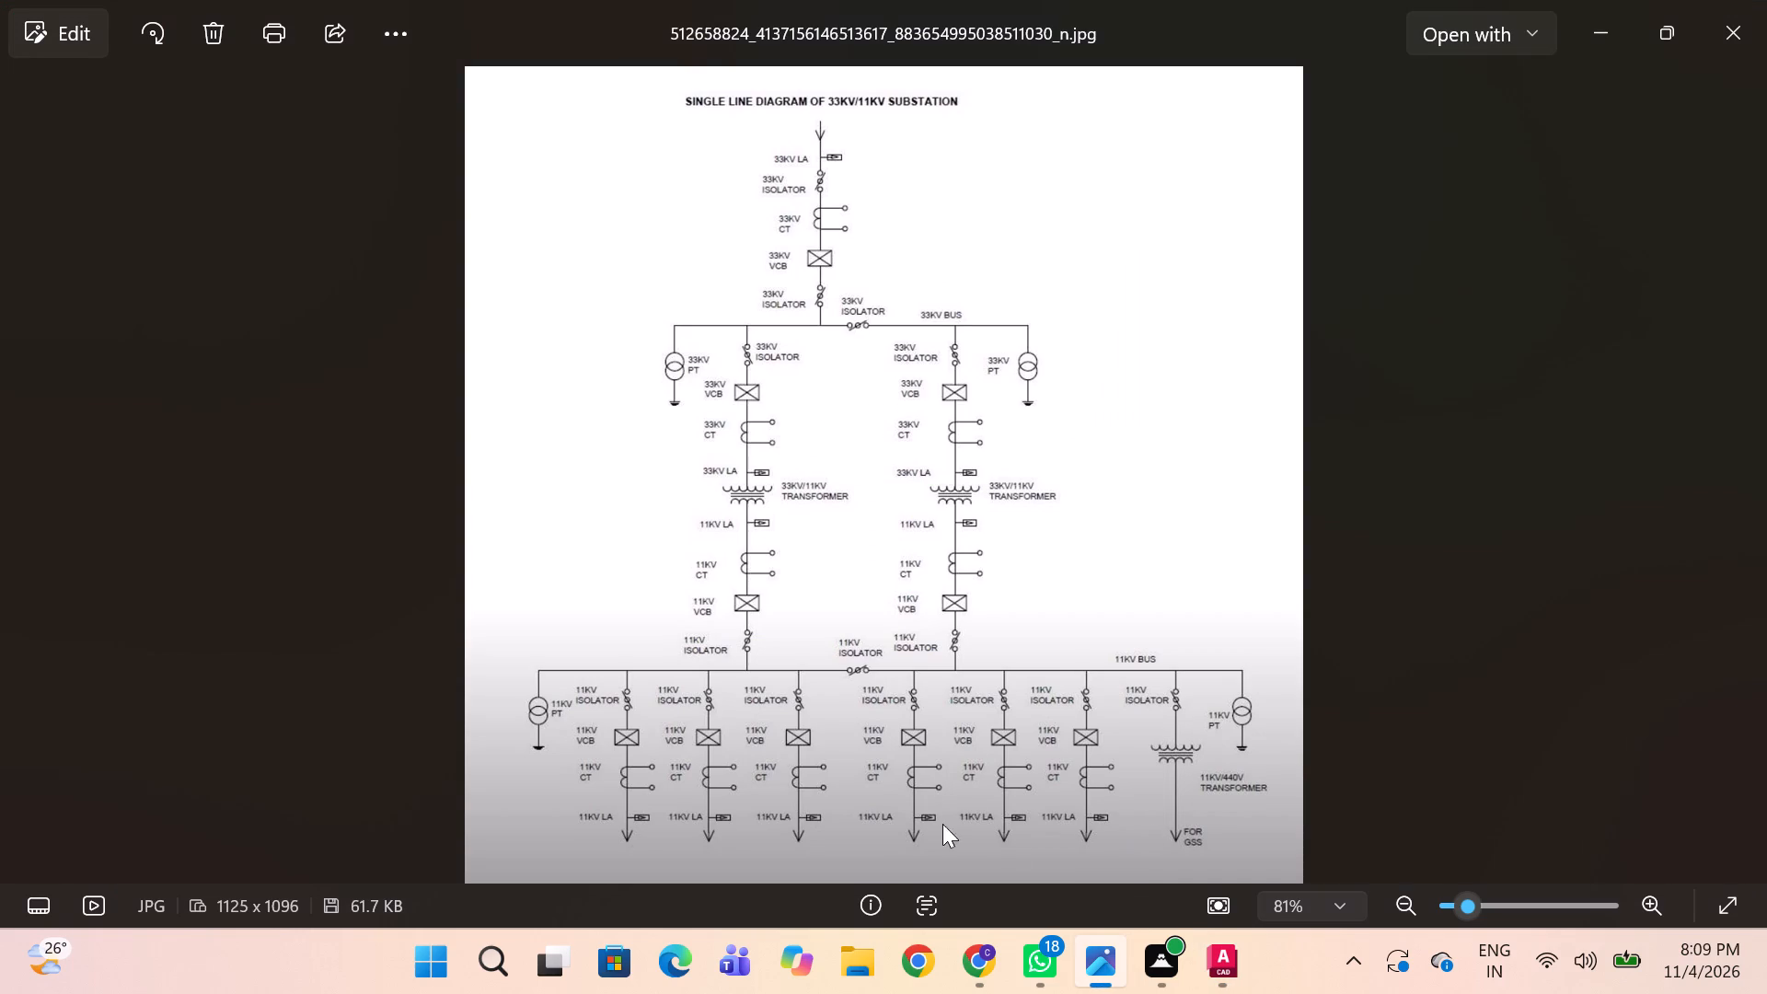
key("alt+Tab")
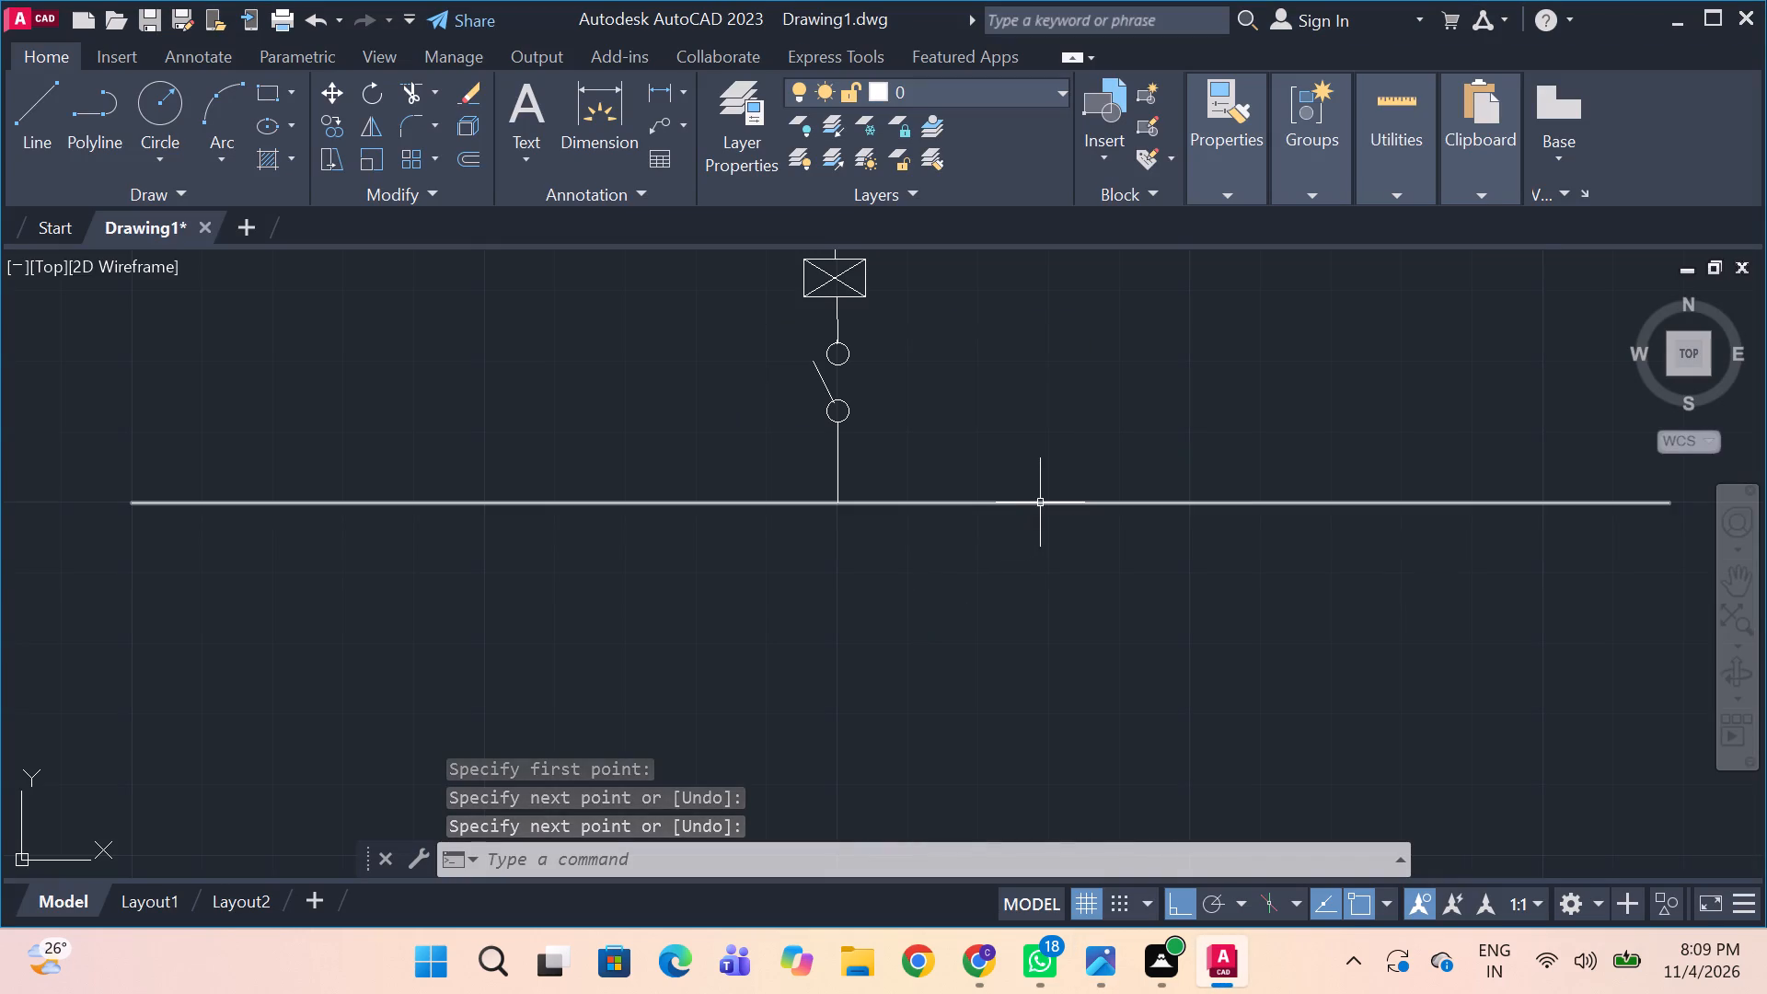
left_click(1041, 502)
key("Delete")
Draw a horizontal bus line about 5.8 units long through the vertical line's bottom end, stopping just past it on the right side.
key("alt+Tab")
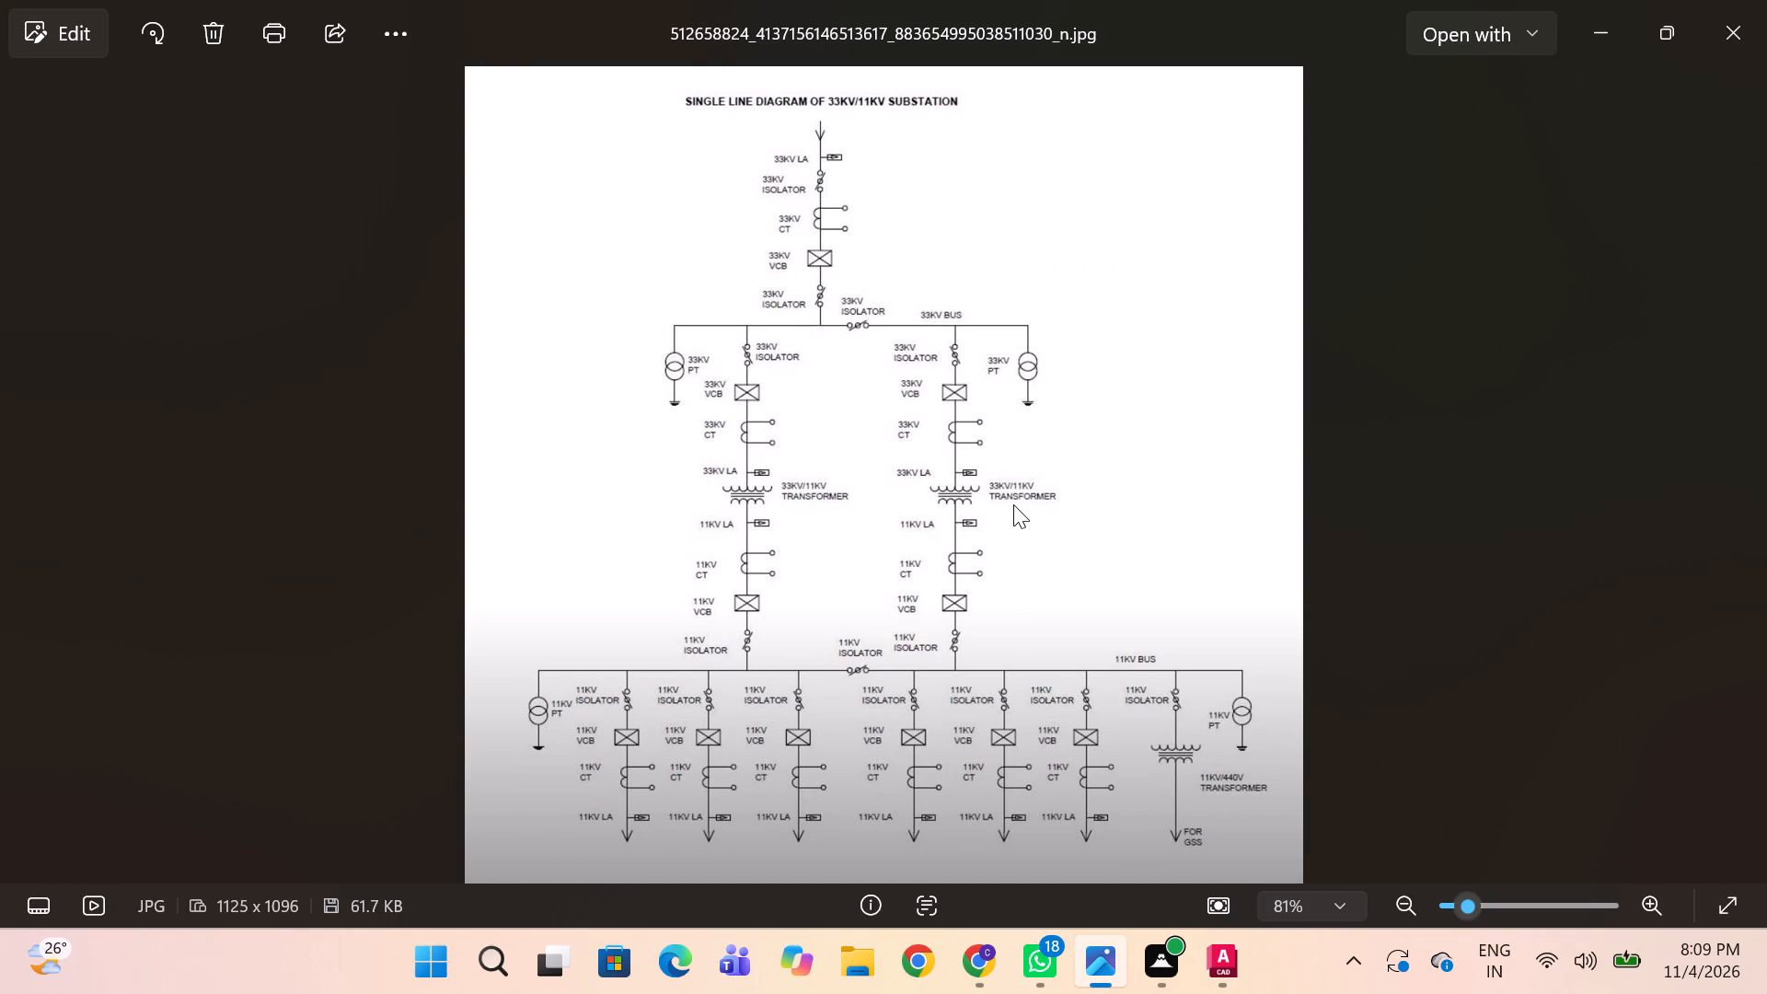
key("alt+Tab")
type("l")
key("space")
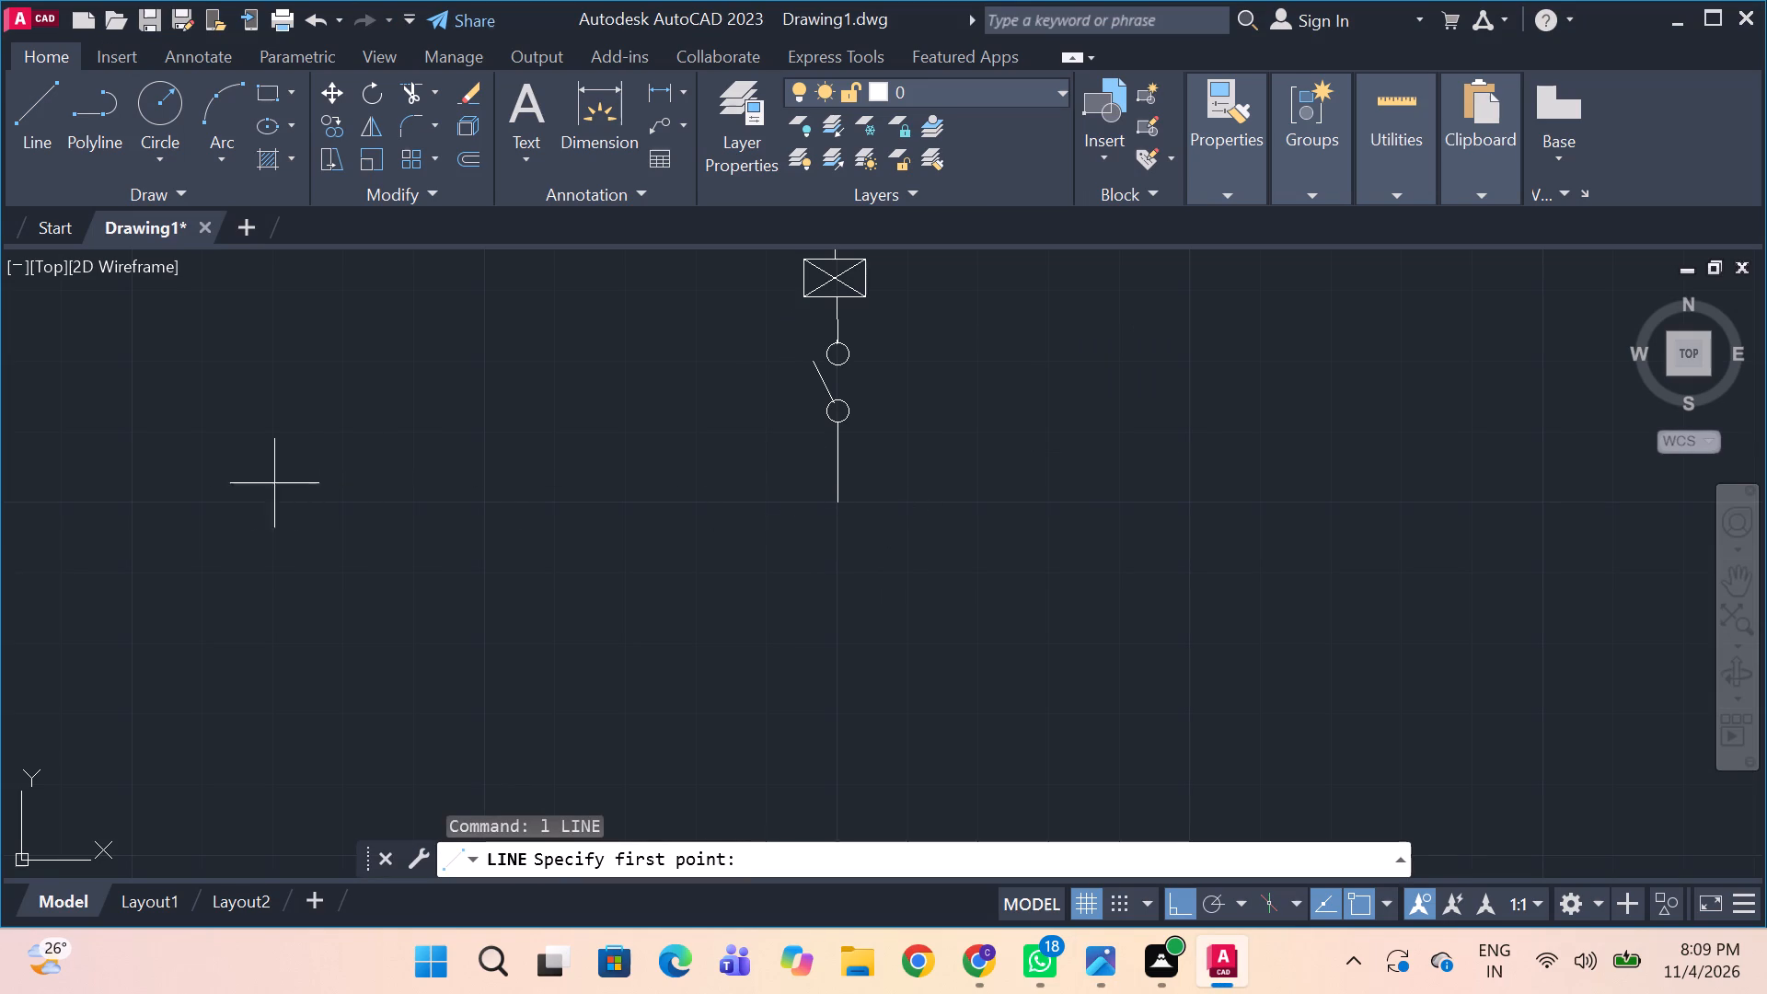
left_click_drag(130, 501, 950, 513)
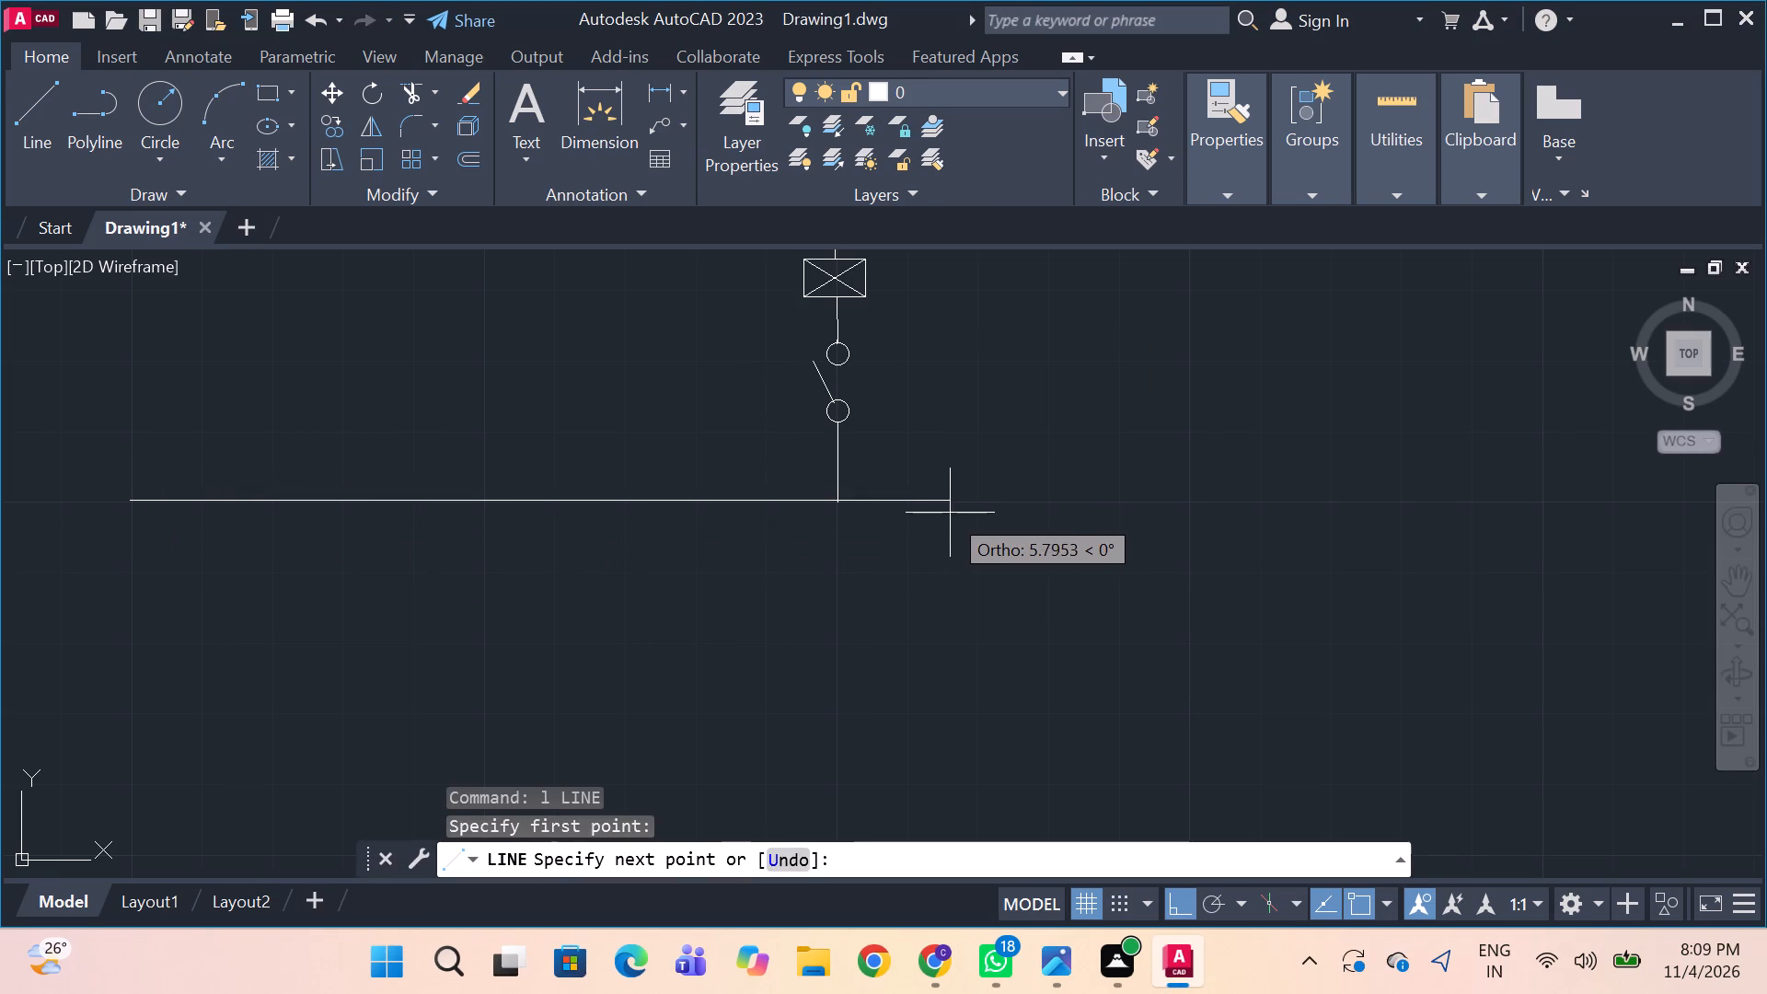
left_click_drag(950, 513, 950, 514)
left_click(950, 514)
key("space")
key("alt+Tab")
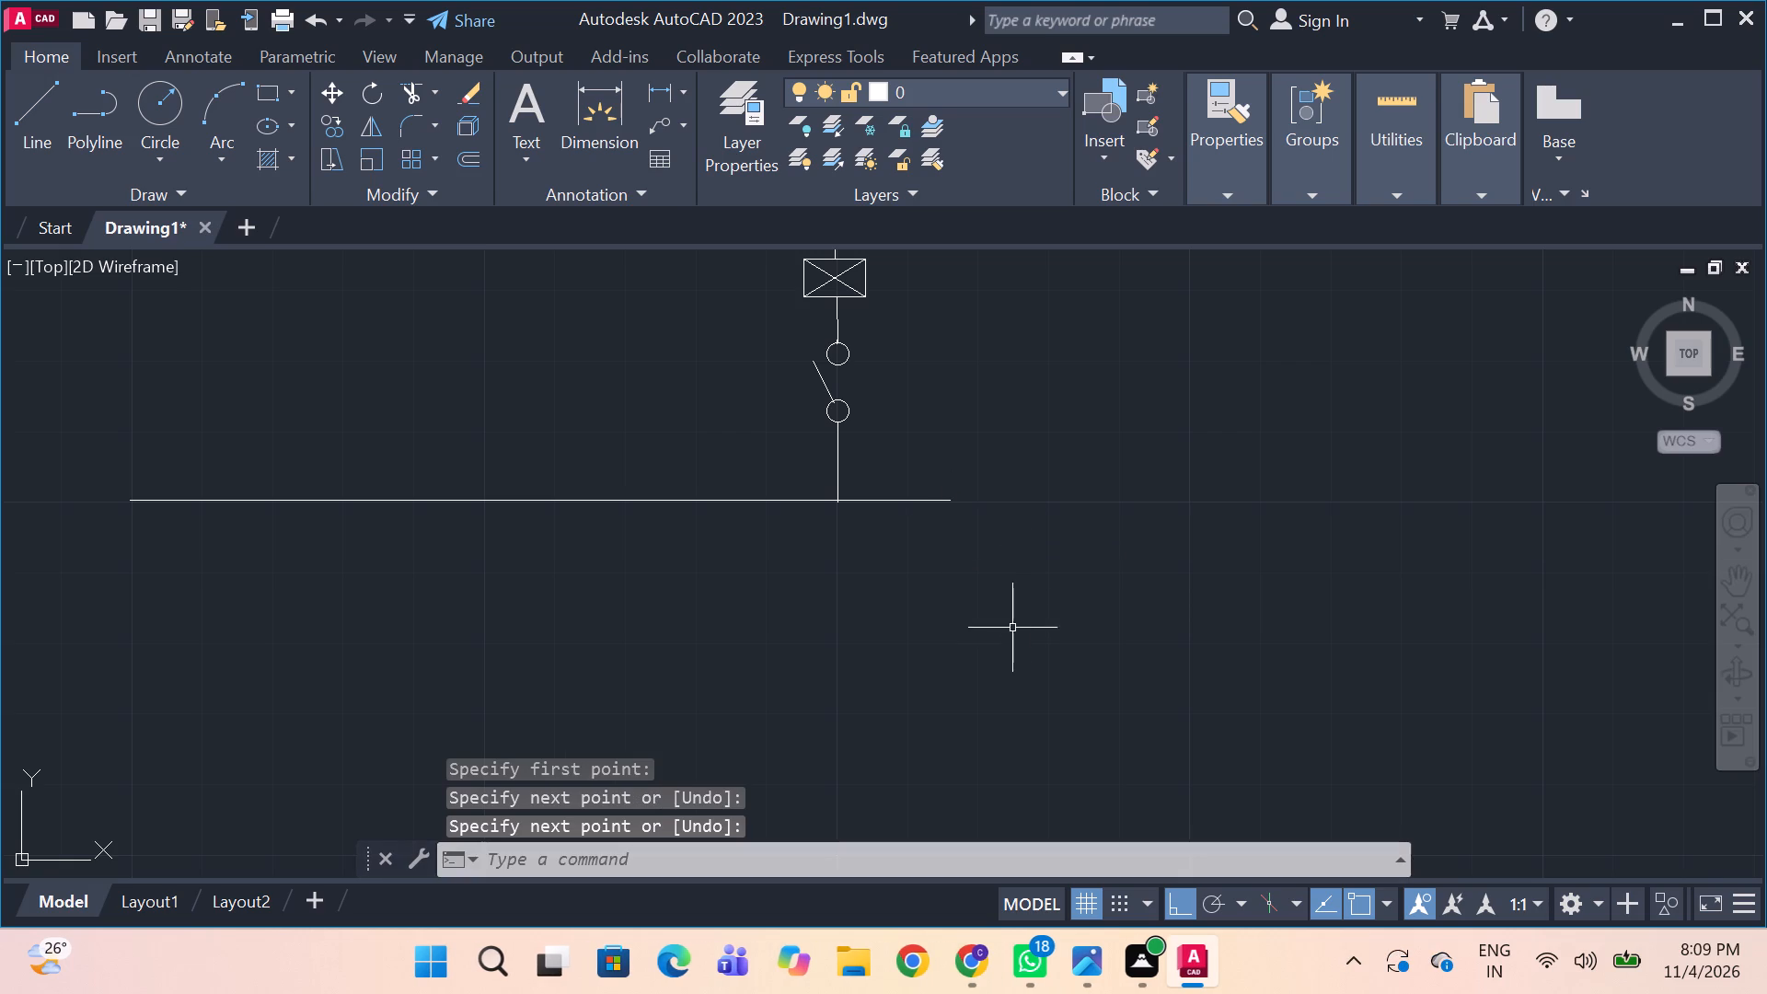
key("alt+Tab")
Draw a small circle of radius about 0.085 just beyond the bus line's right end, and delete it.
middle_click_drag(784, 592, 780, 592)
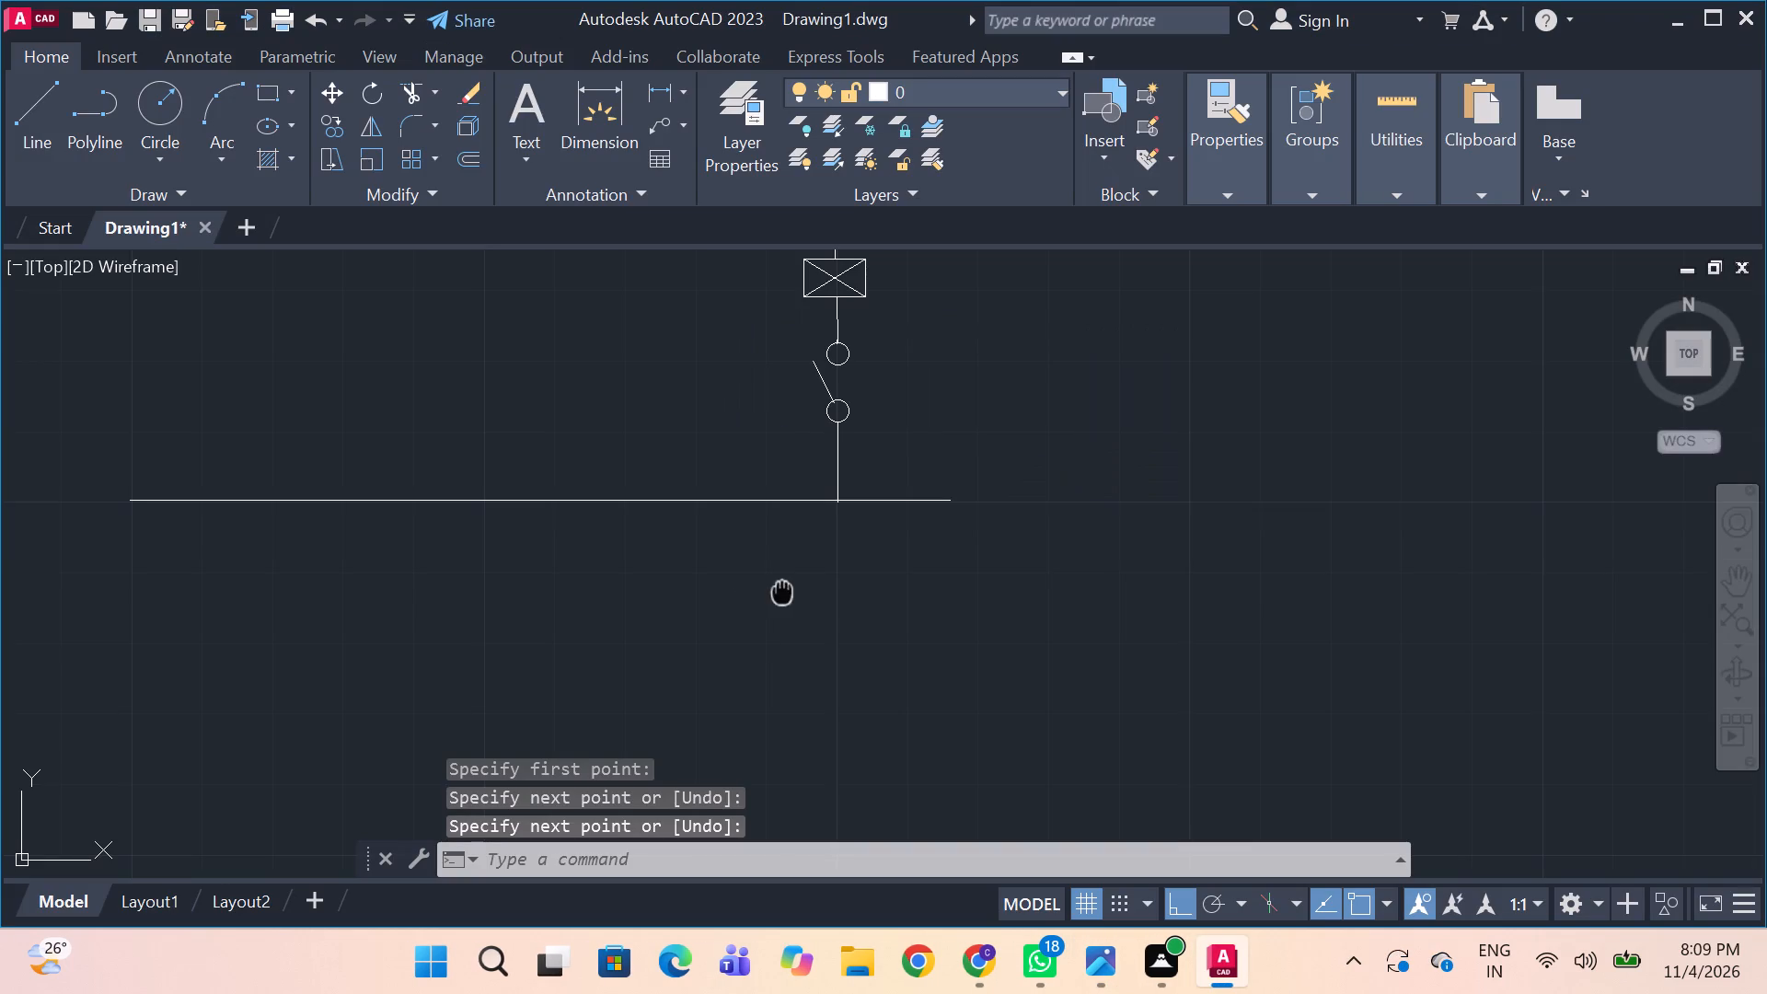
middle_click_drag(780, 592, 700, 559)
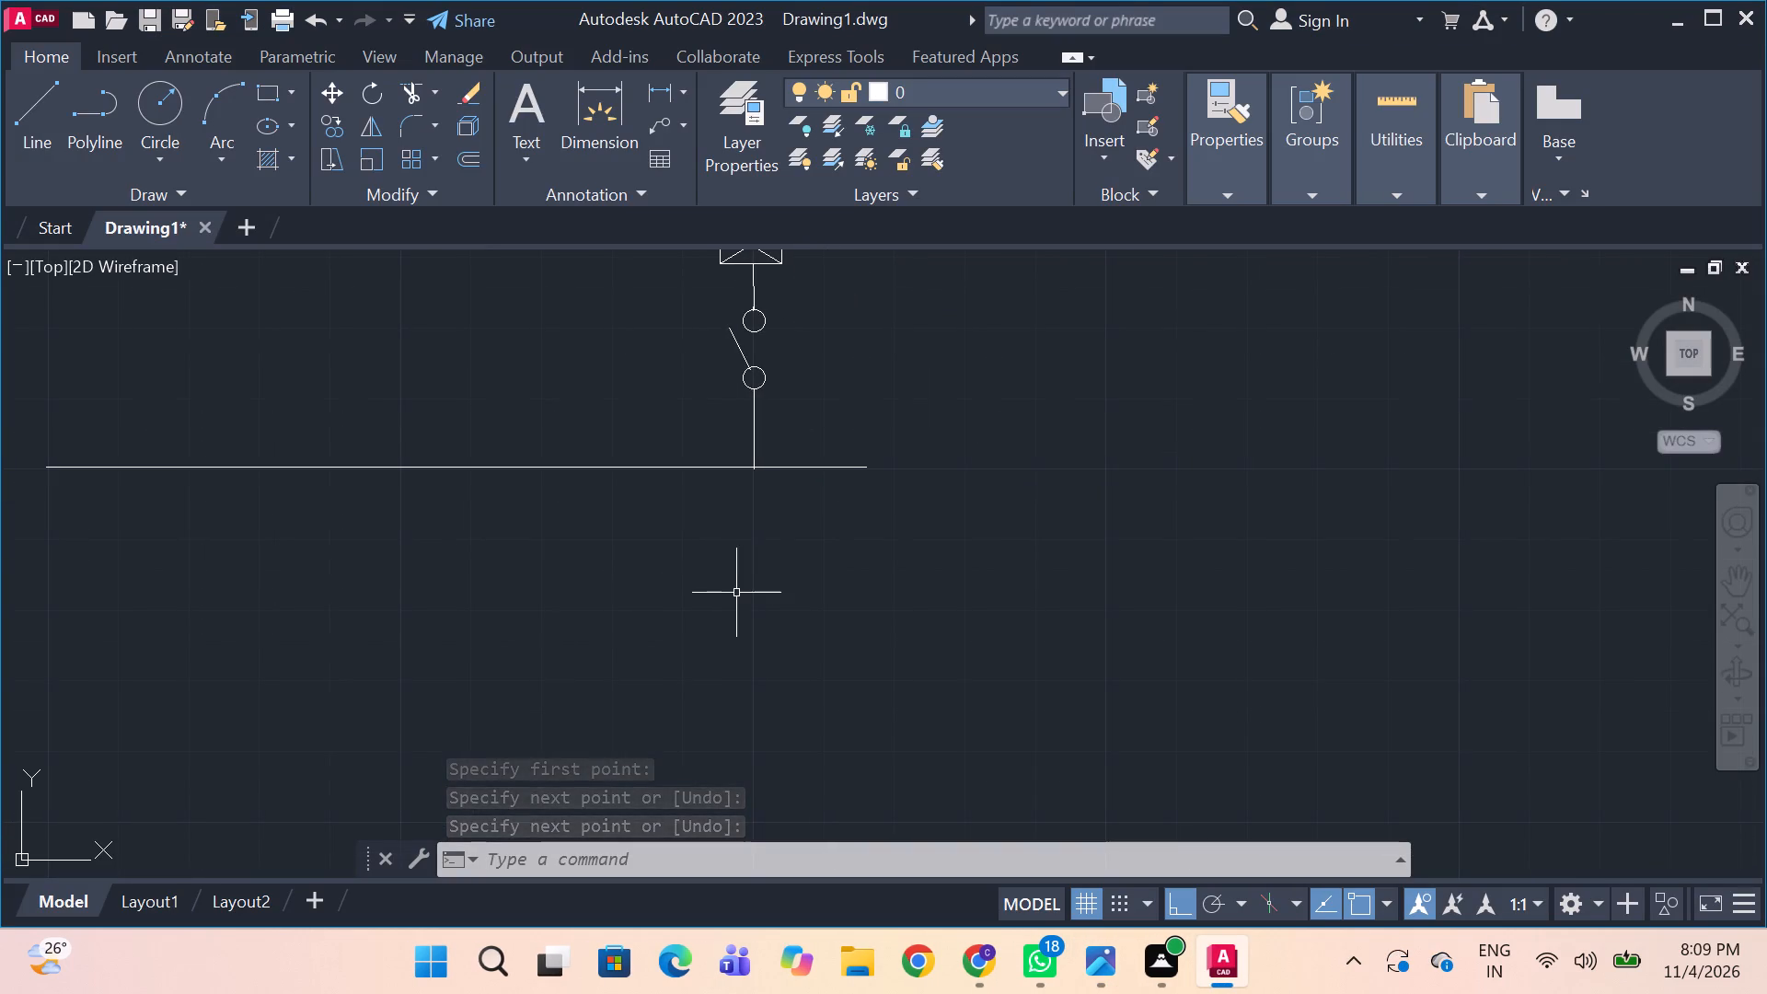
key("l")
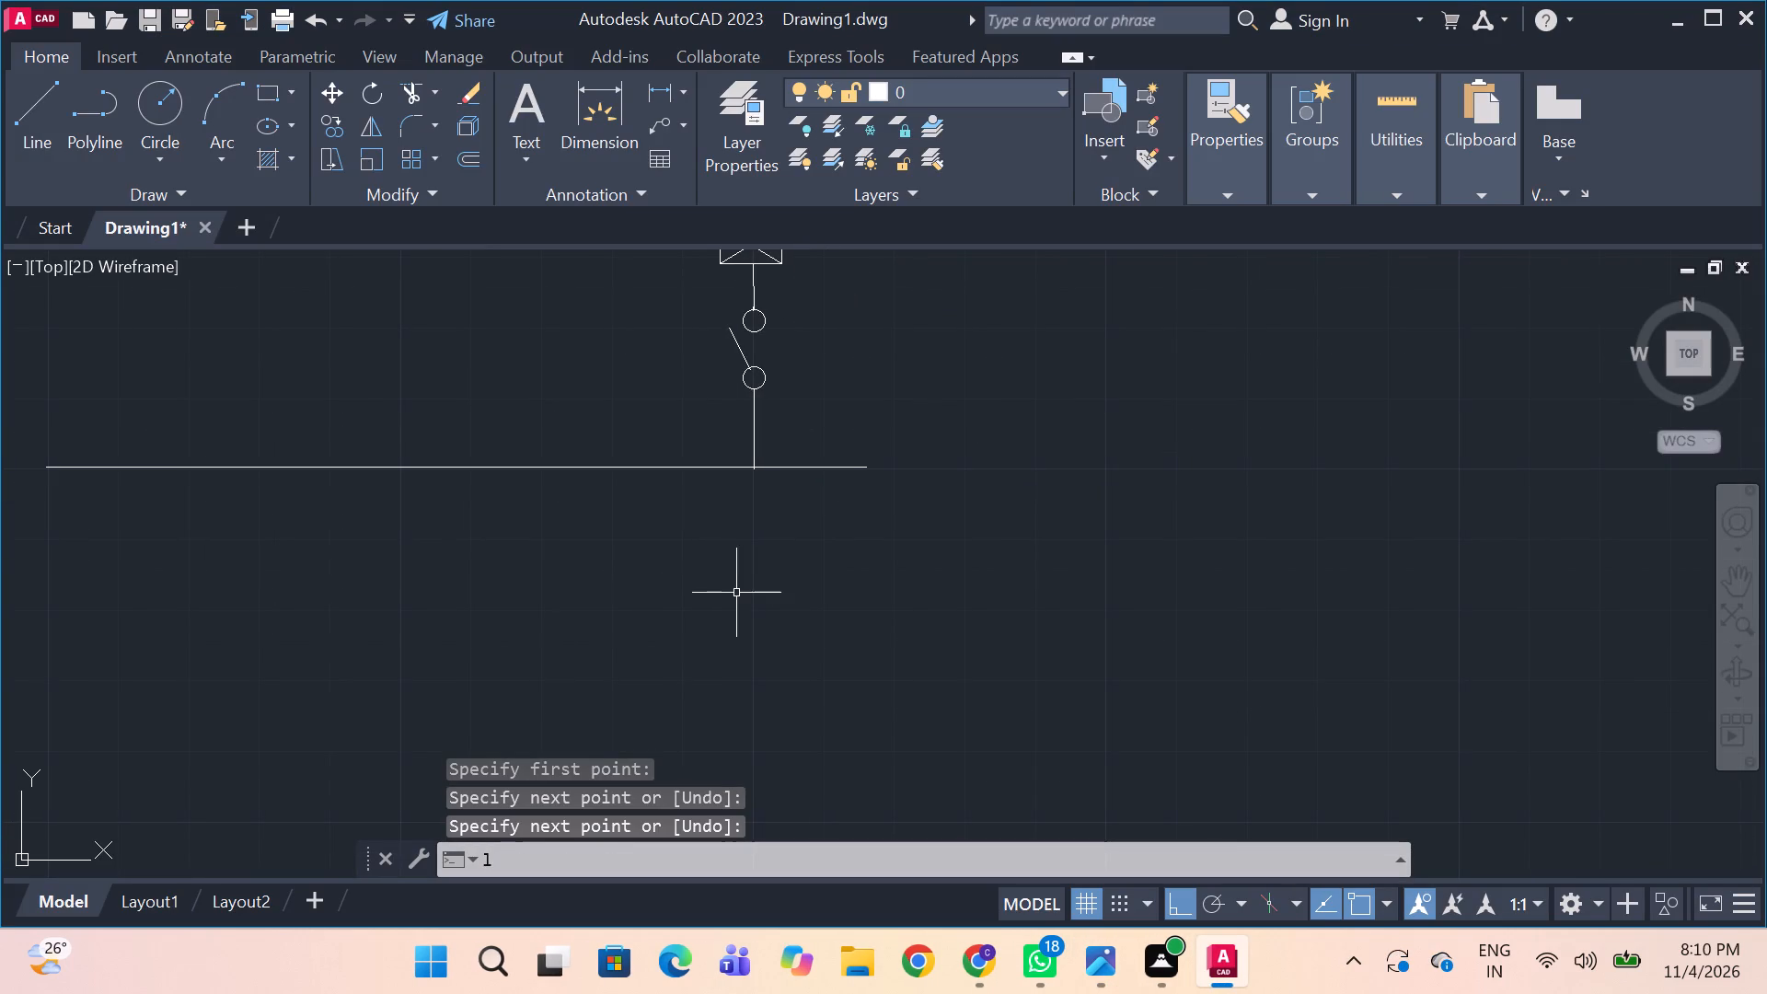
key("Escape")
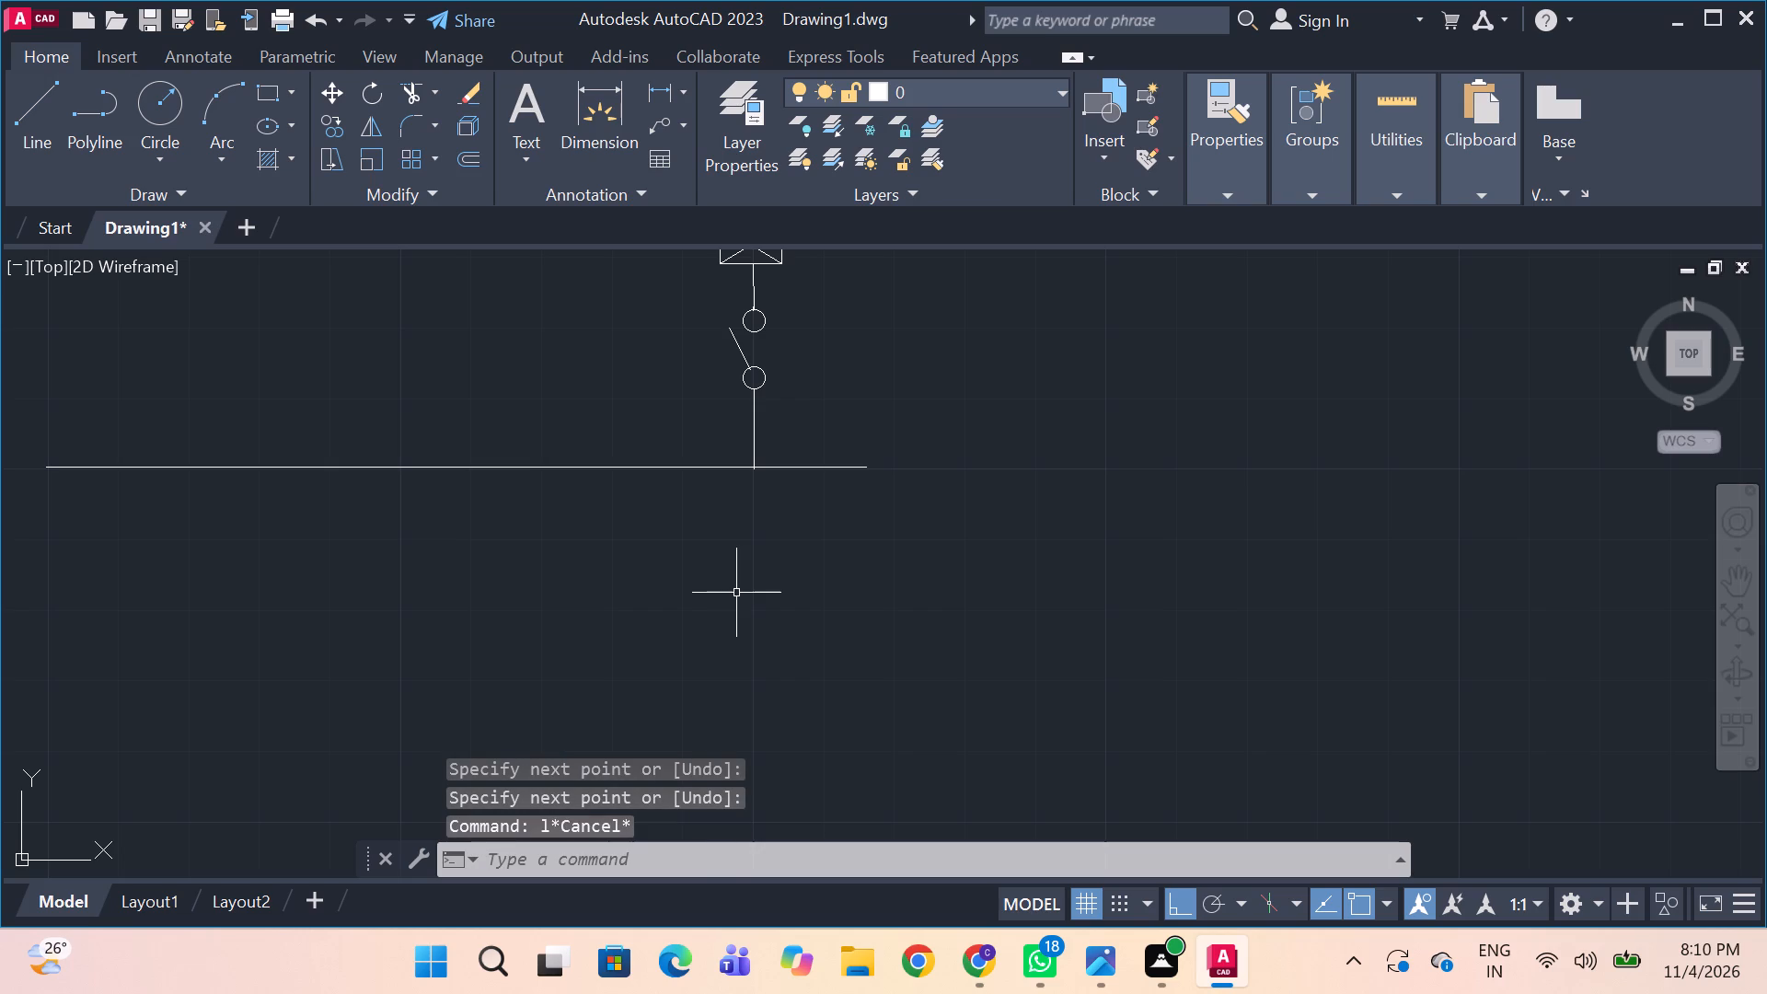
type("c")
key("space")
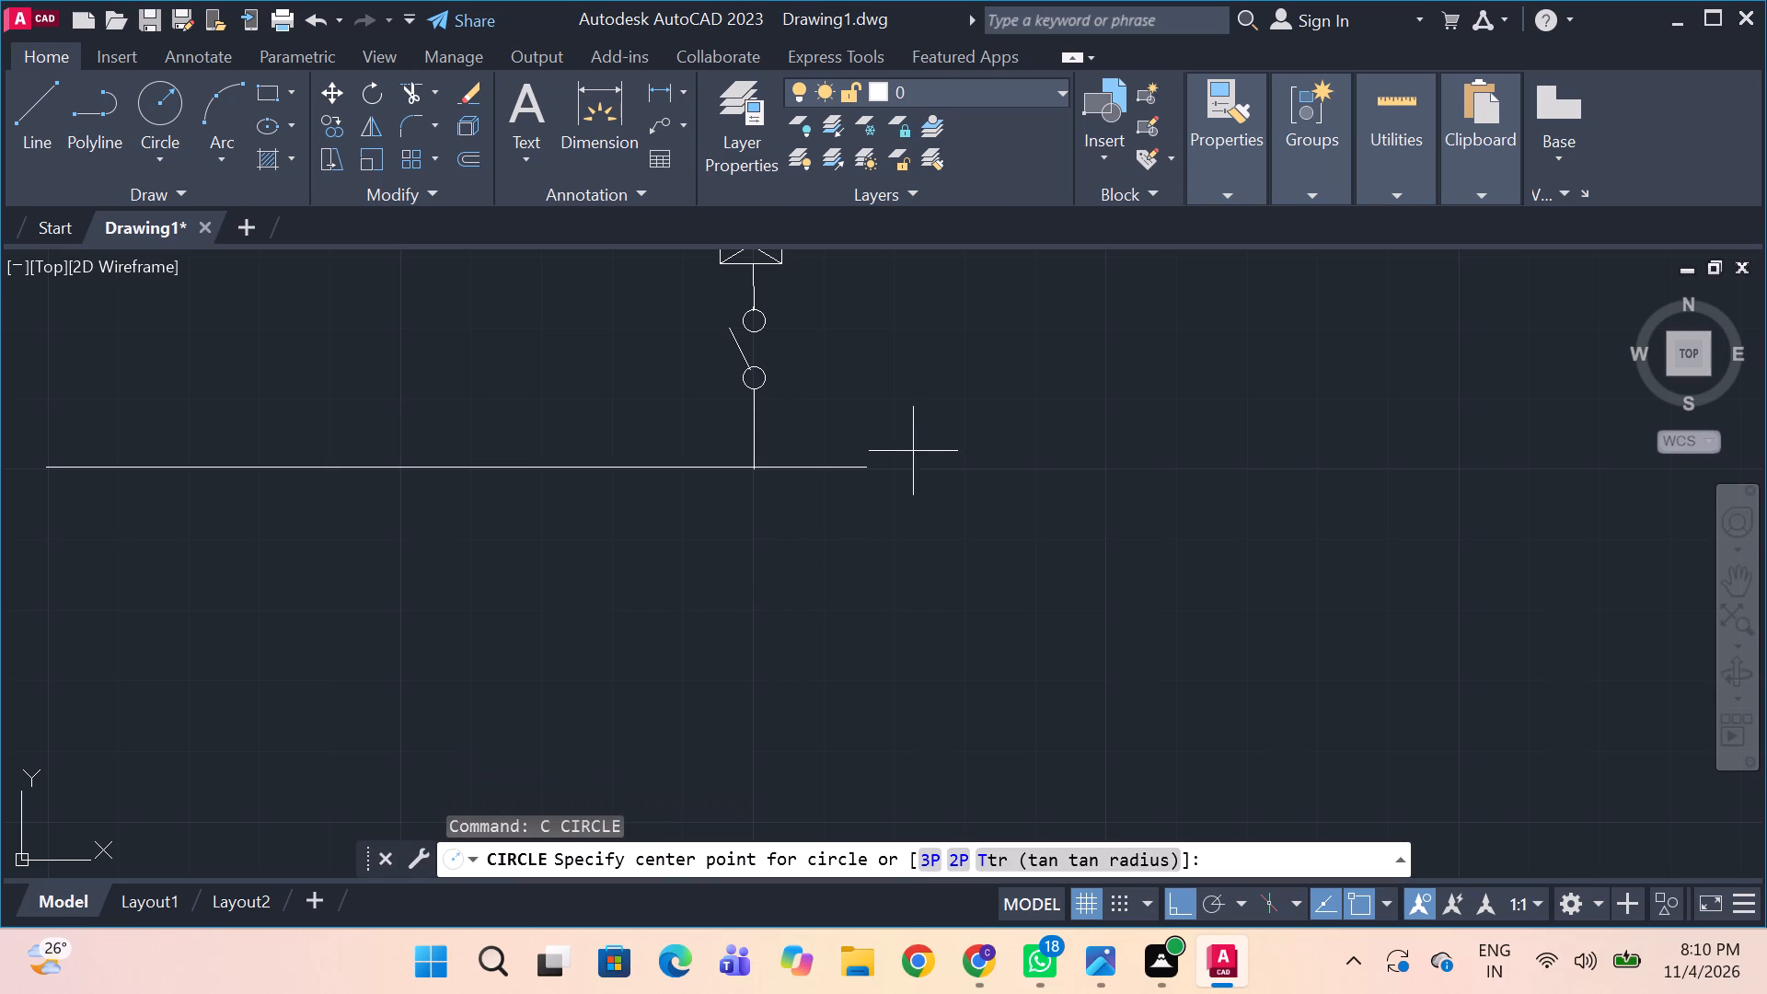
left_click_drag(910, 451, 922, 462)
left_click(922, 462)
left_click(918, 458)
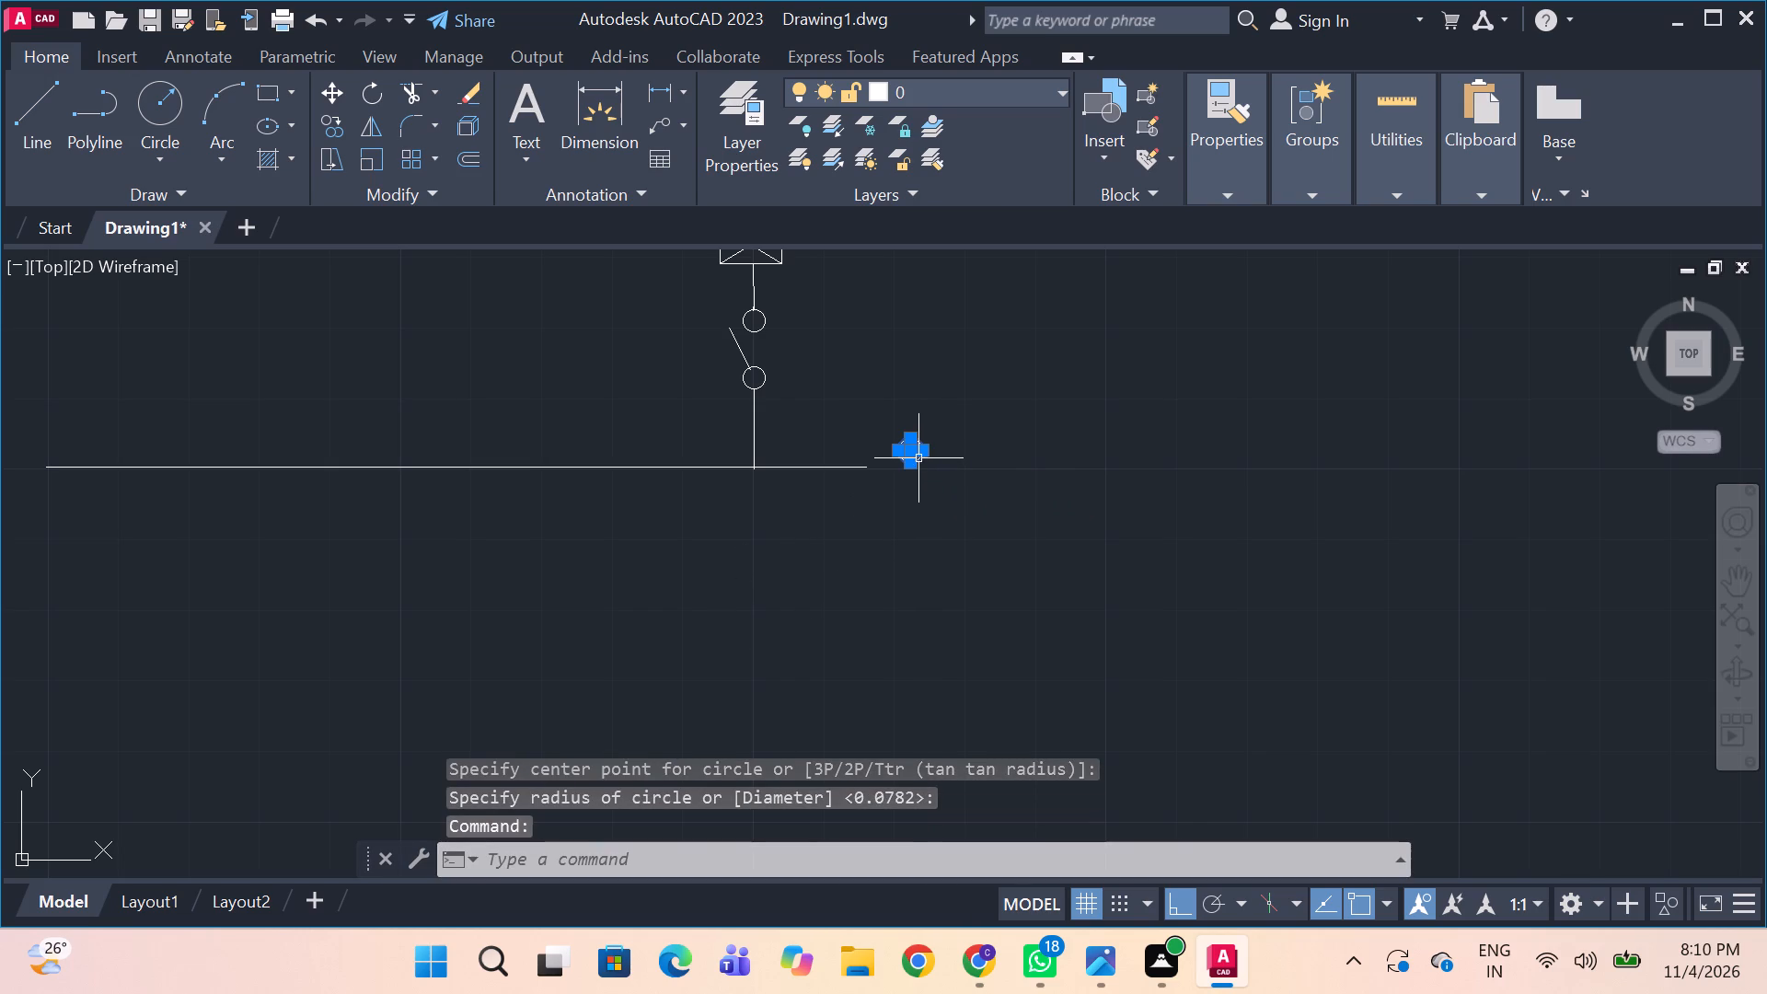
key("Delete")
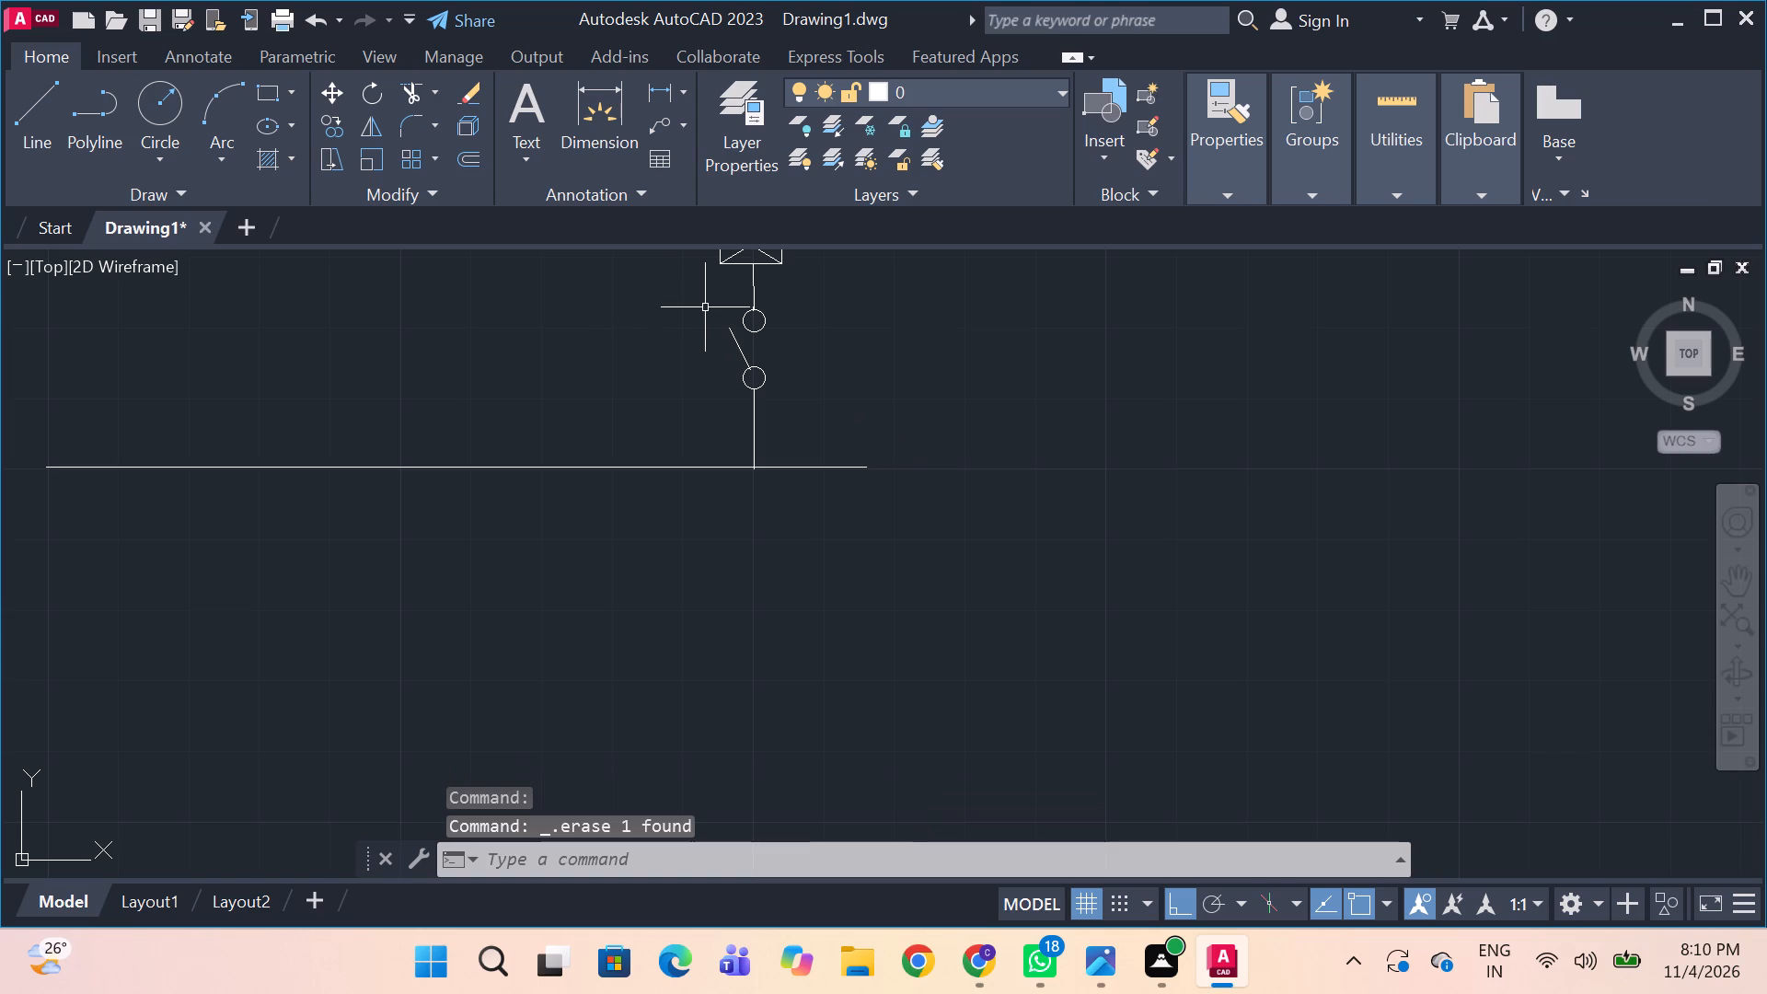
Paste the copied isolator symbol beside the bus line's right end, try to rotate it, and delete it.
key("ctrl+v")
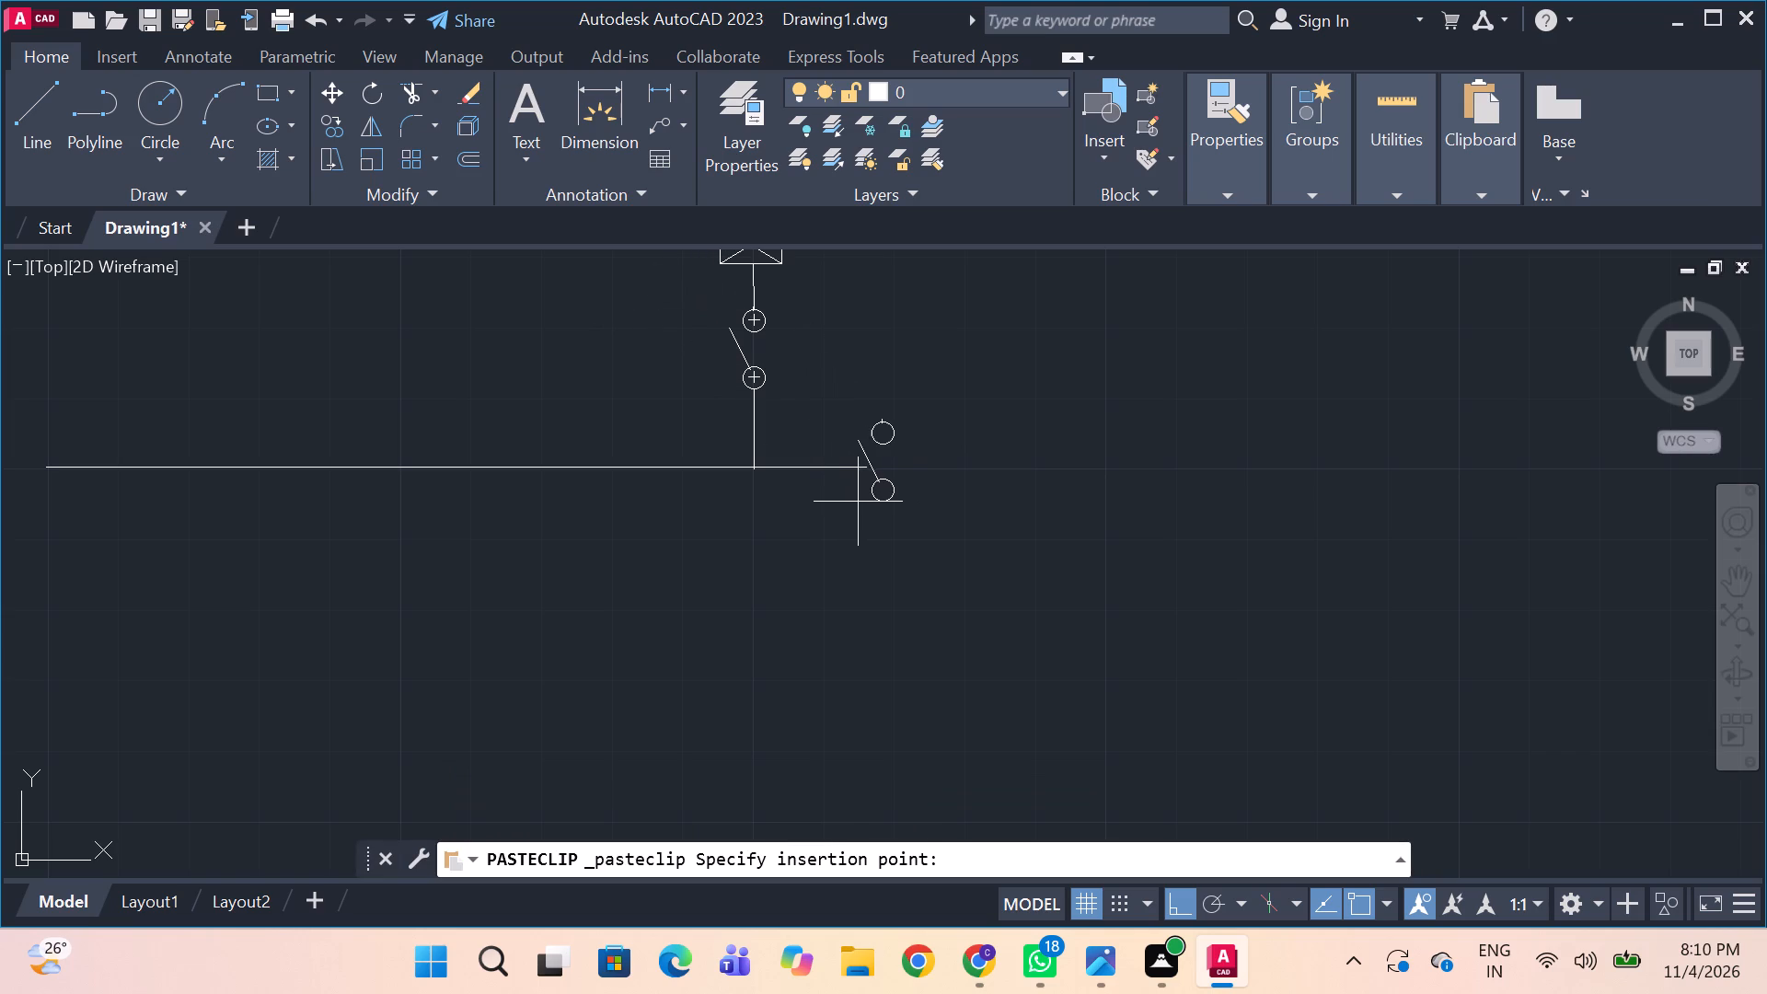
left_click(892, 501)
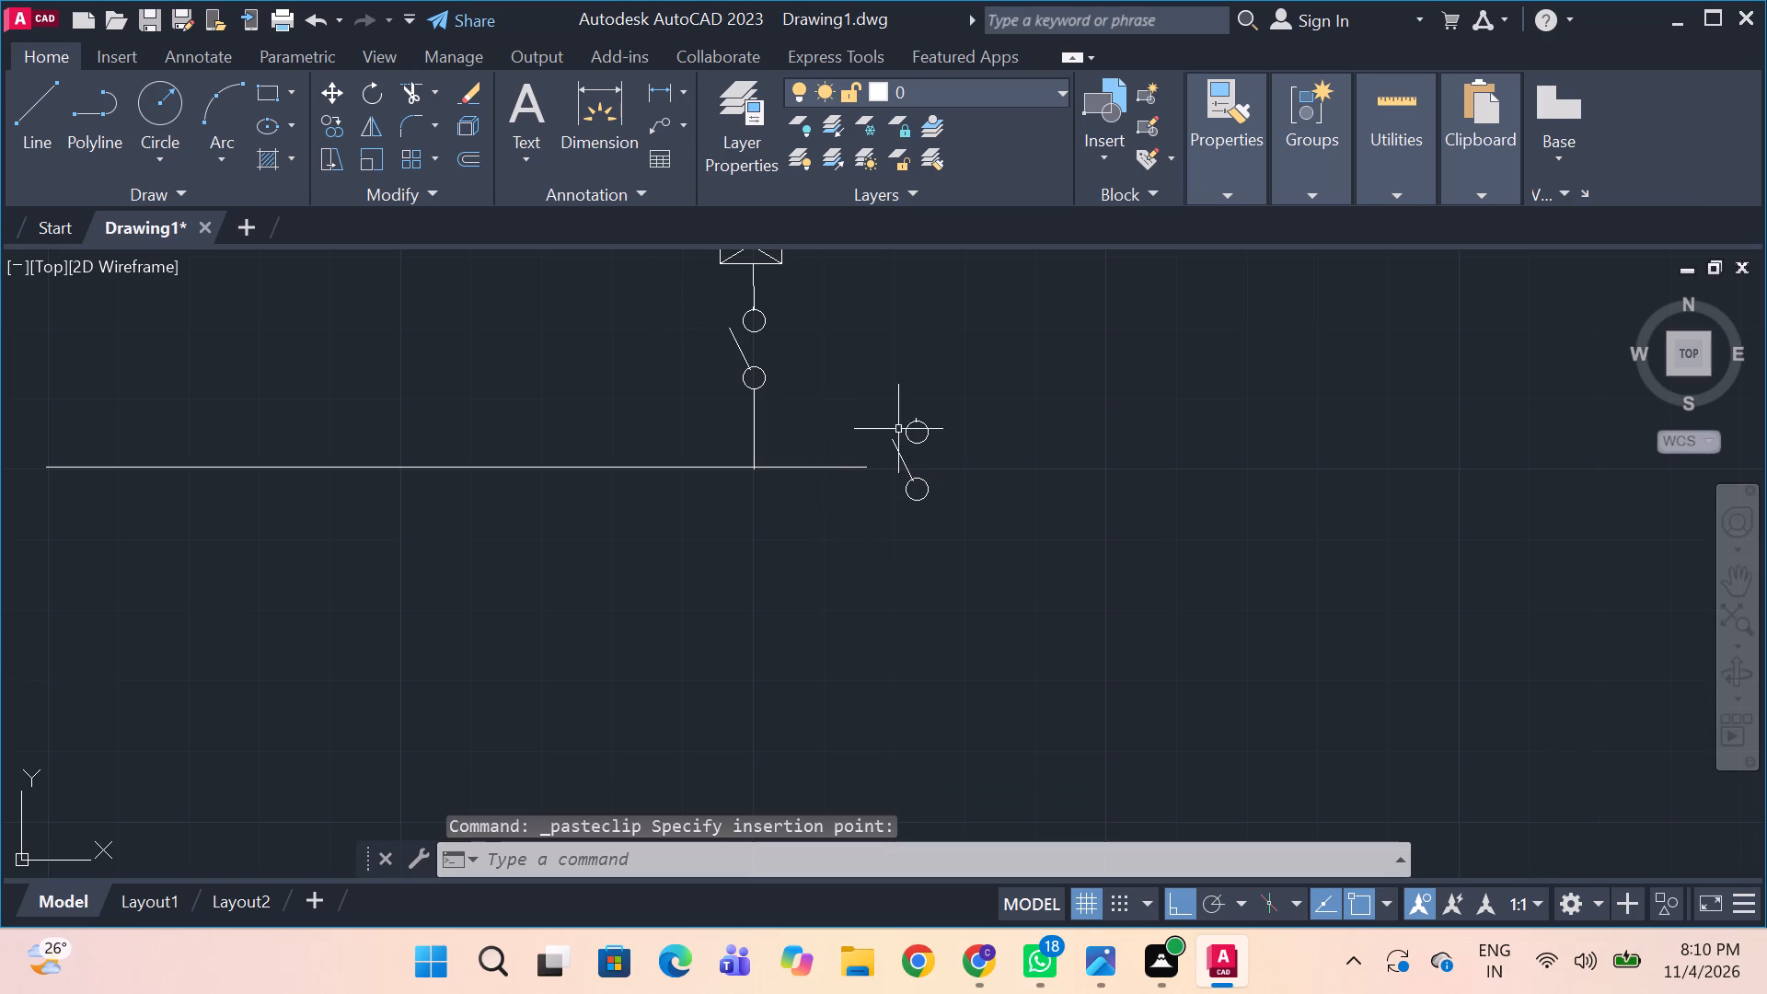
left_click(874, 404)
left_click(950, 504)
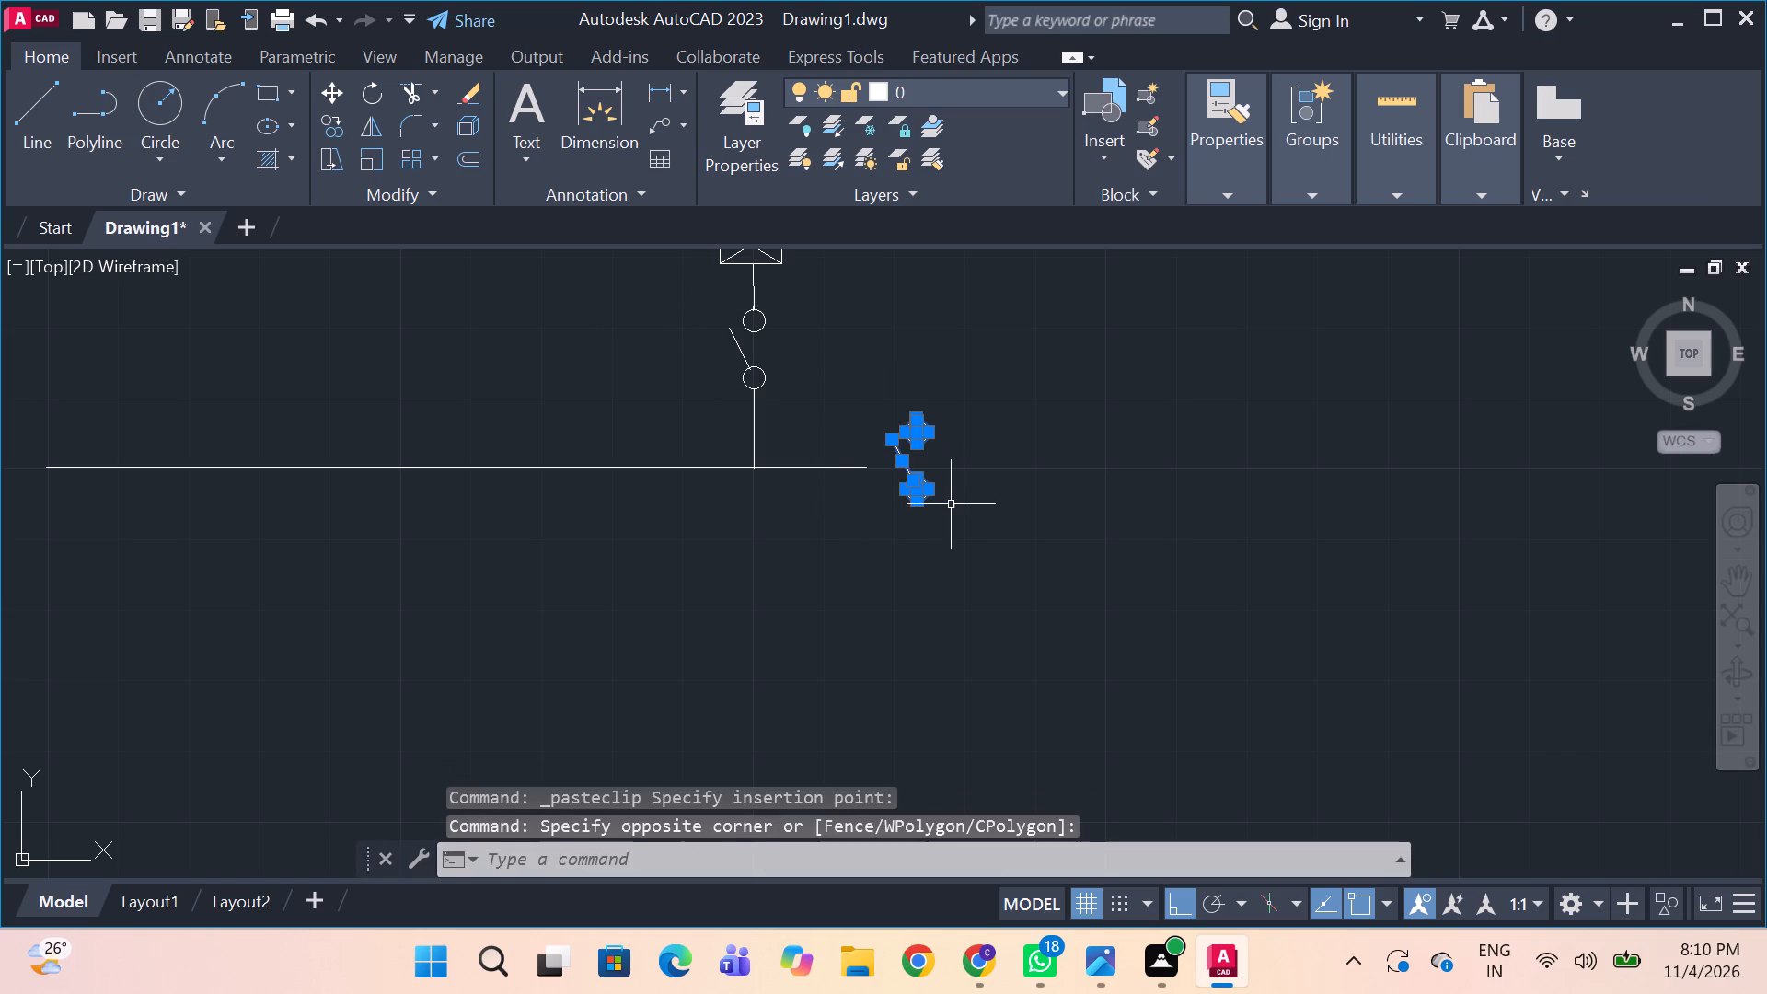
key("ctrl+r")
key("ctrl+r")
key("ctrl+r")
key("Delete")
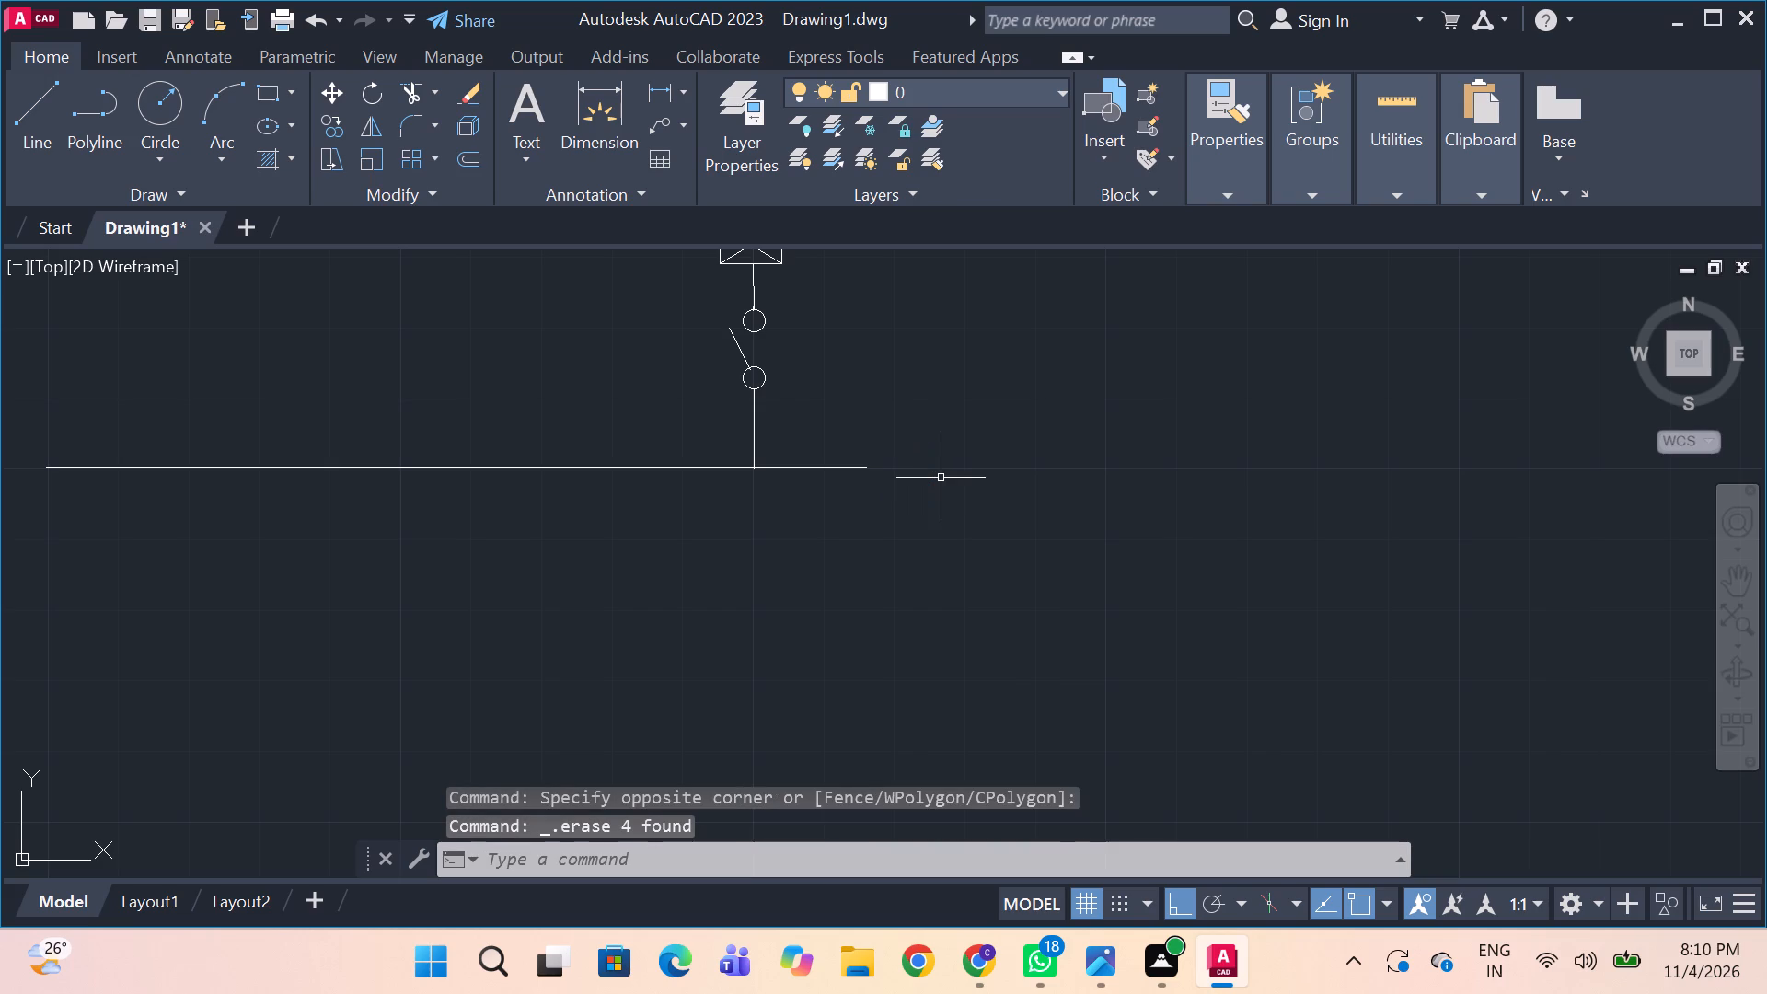
Draw a circle of radius about 0.098 just beyond the bus line's right end for the bus isolator.
key("c")
key("space")
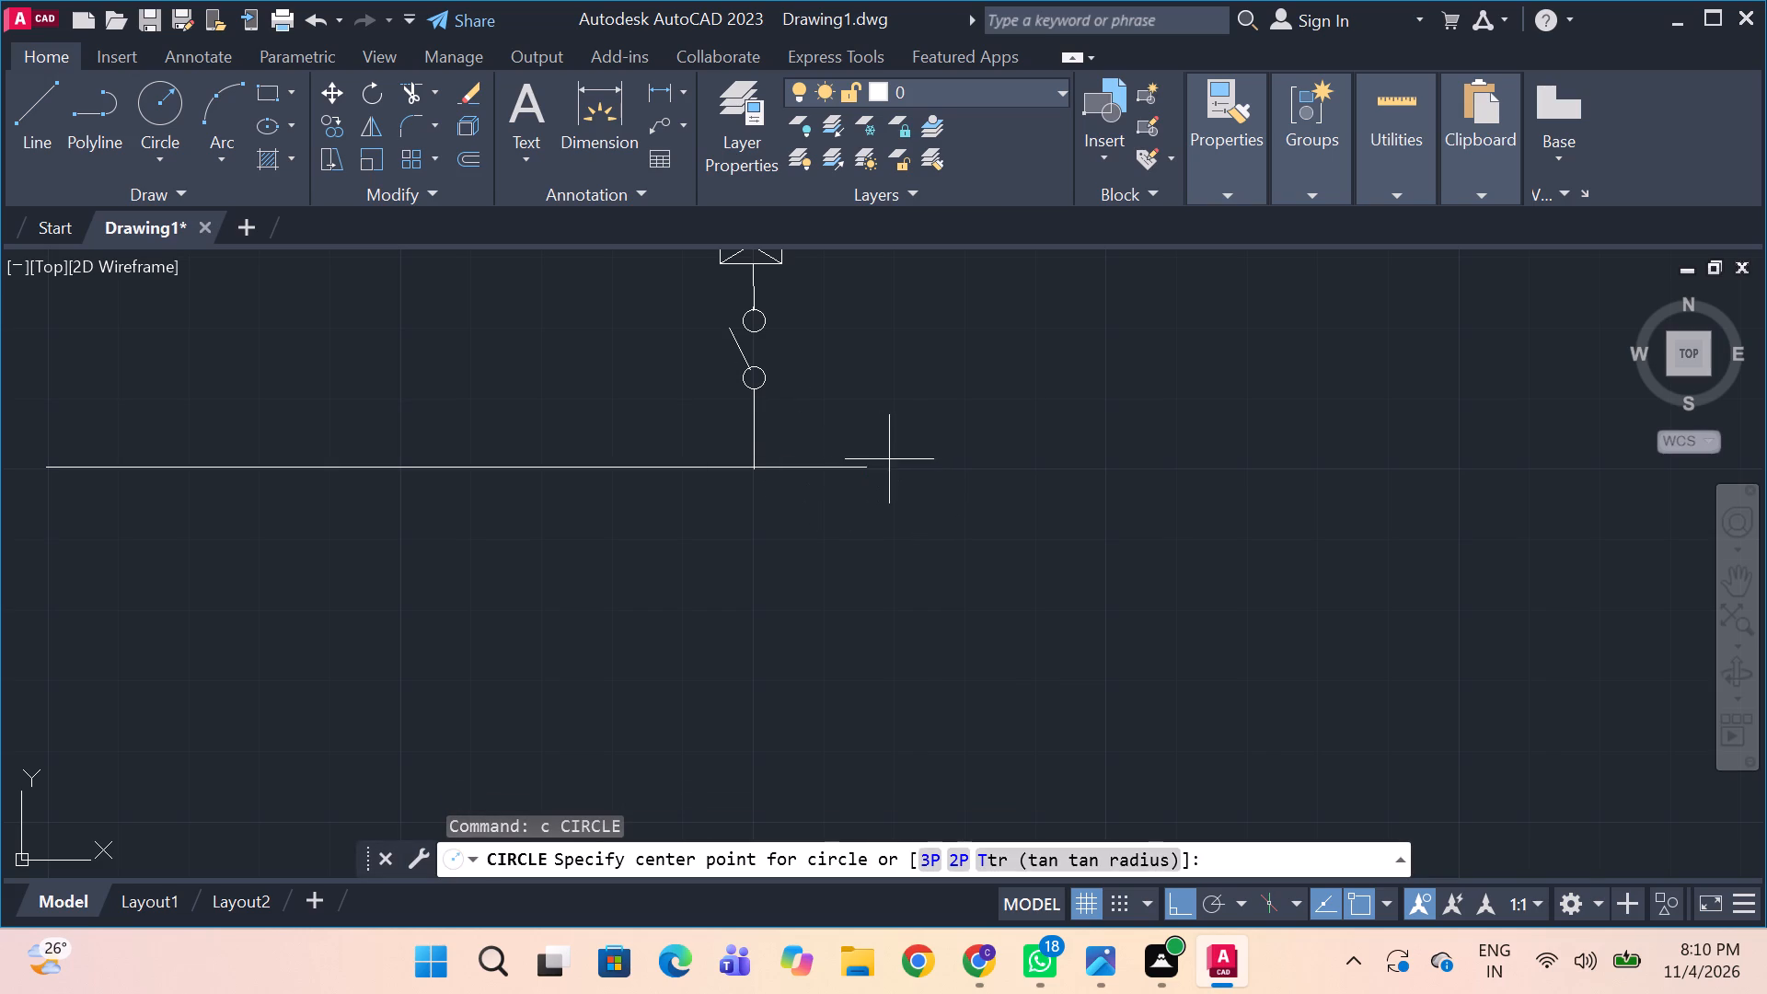
left_click_drag(896, 460, 909, 474)
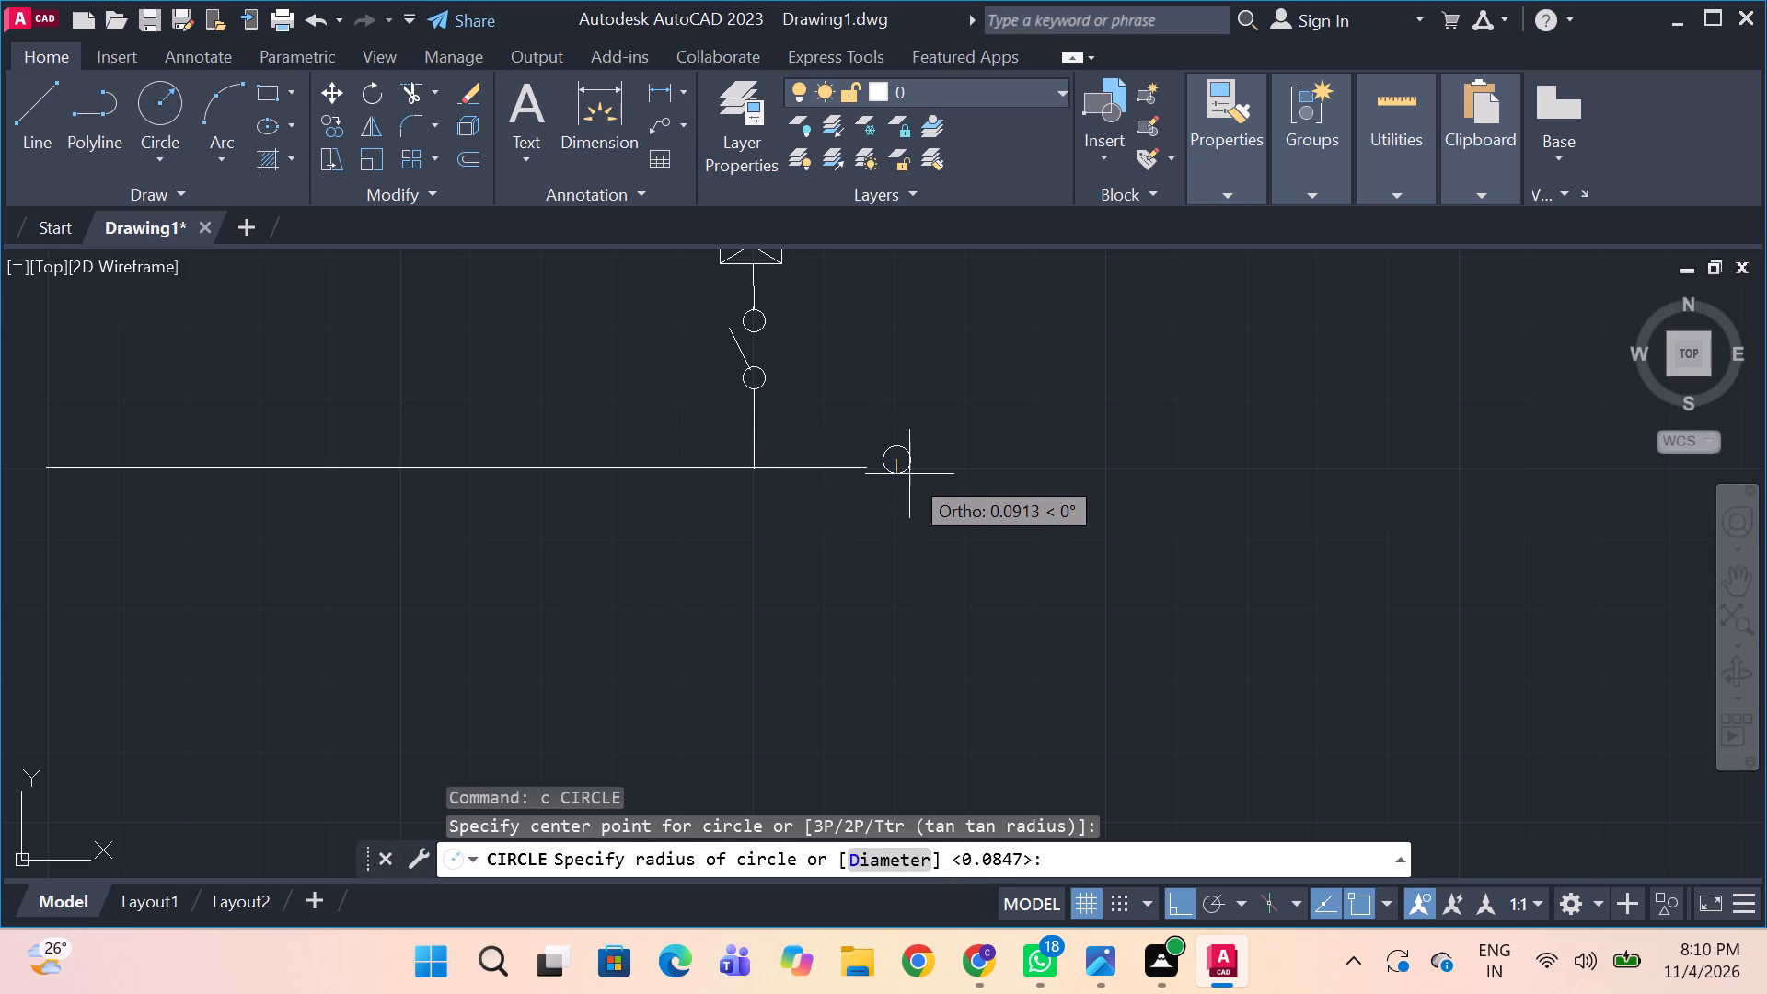
left_click(909, 474)
Move the new circle by its centre onto the right endpoint of the bus line.
left_click(910, 462)
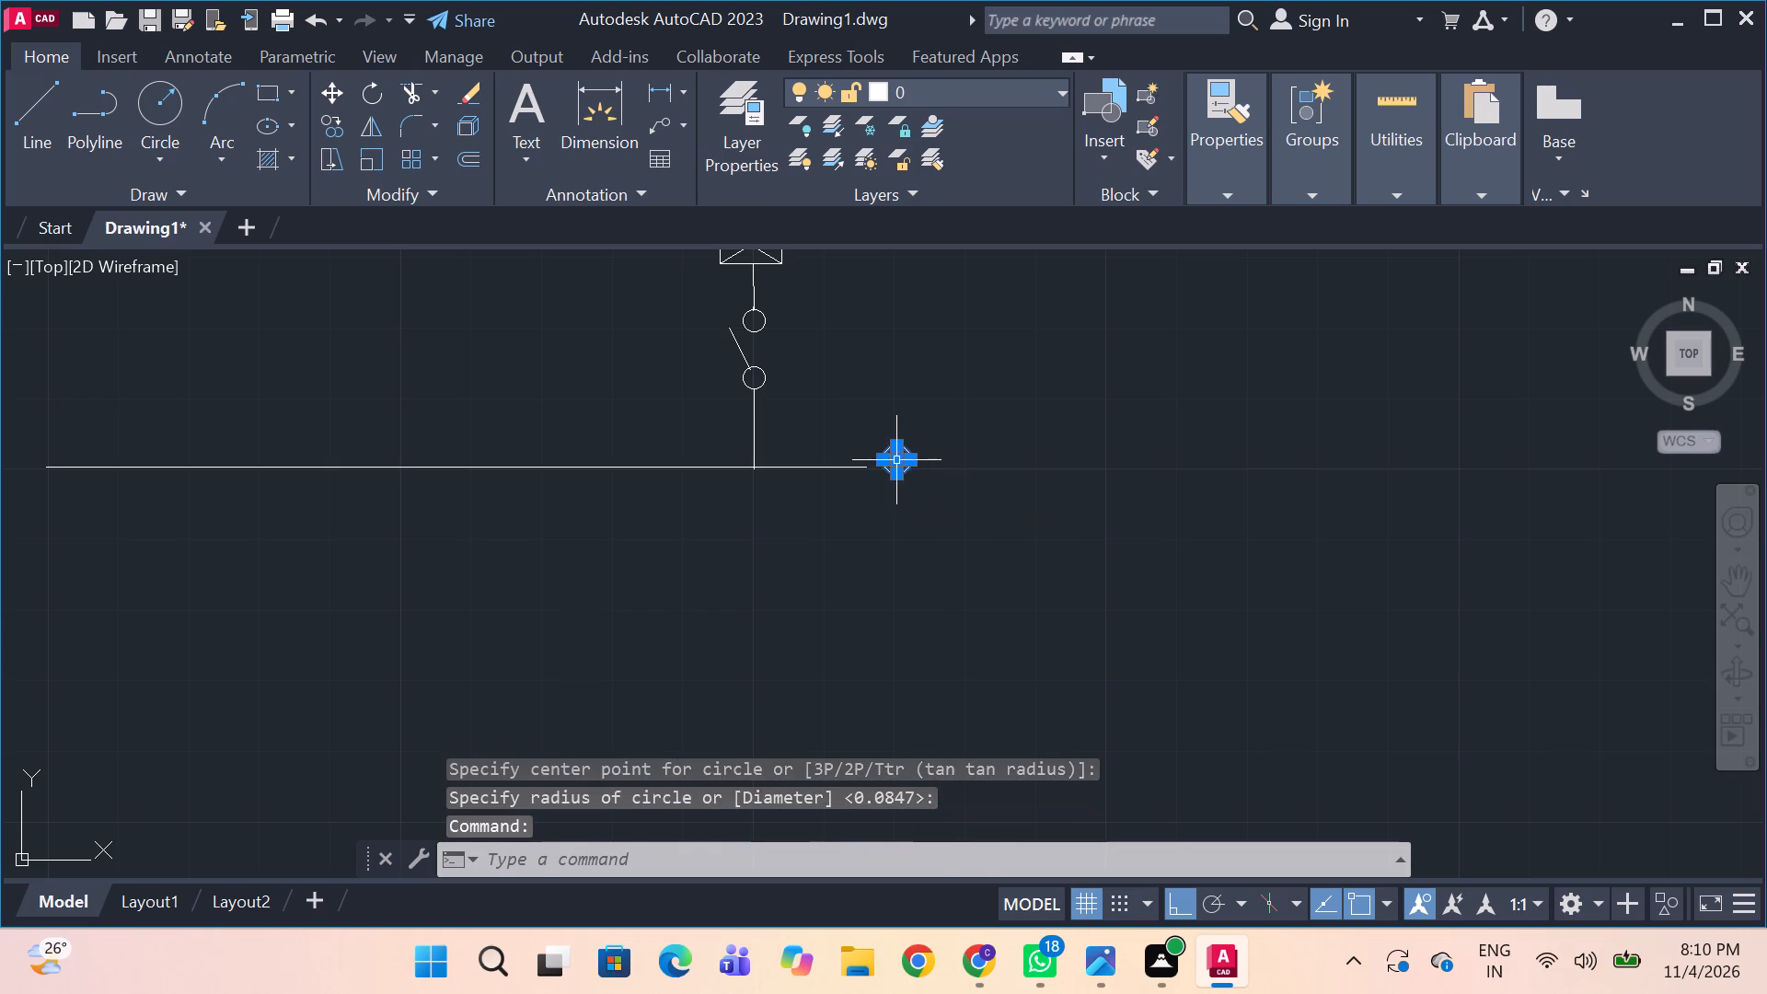
left_click_drag(899, 462, 880, 470)
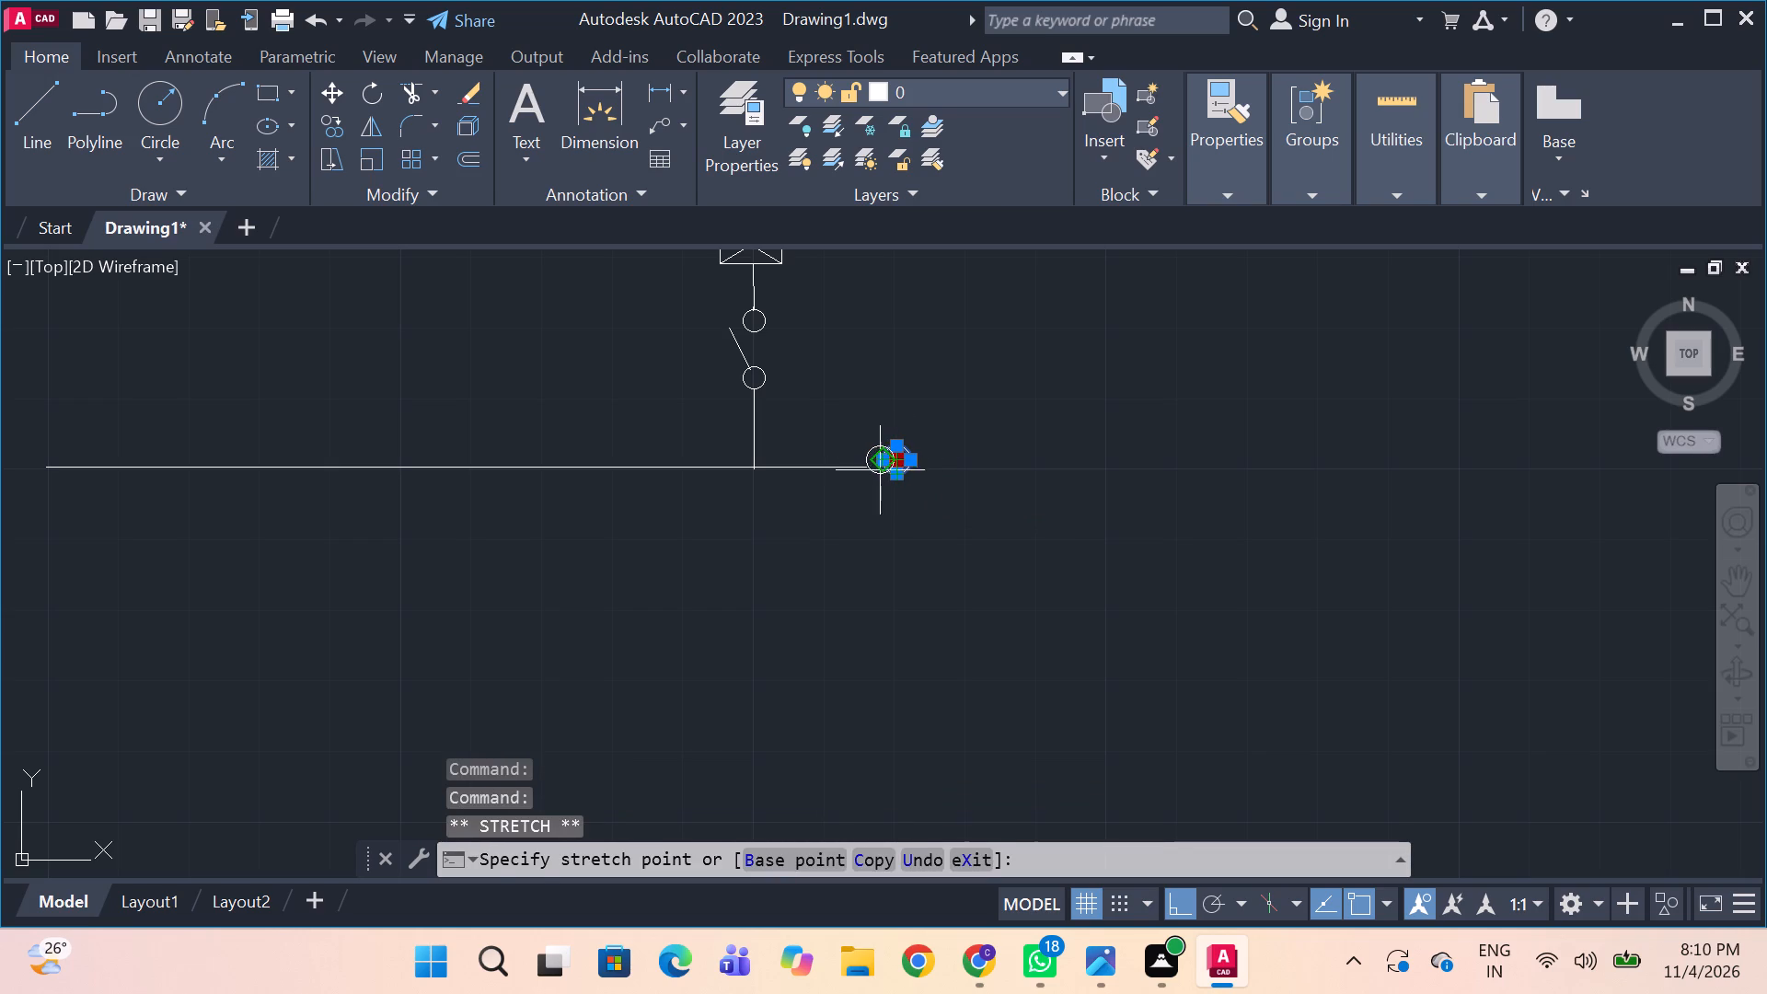
left_click_drag(880, 470, 879, 482)
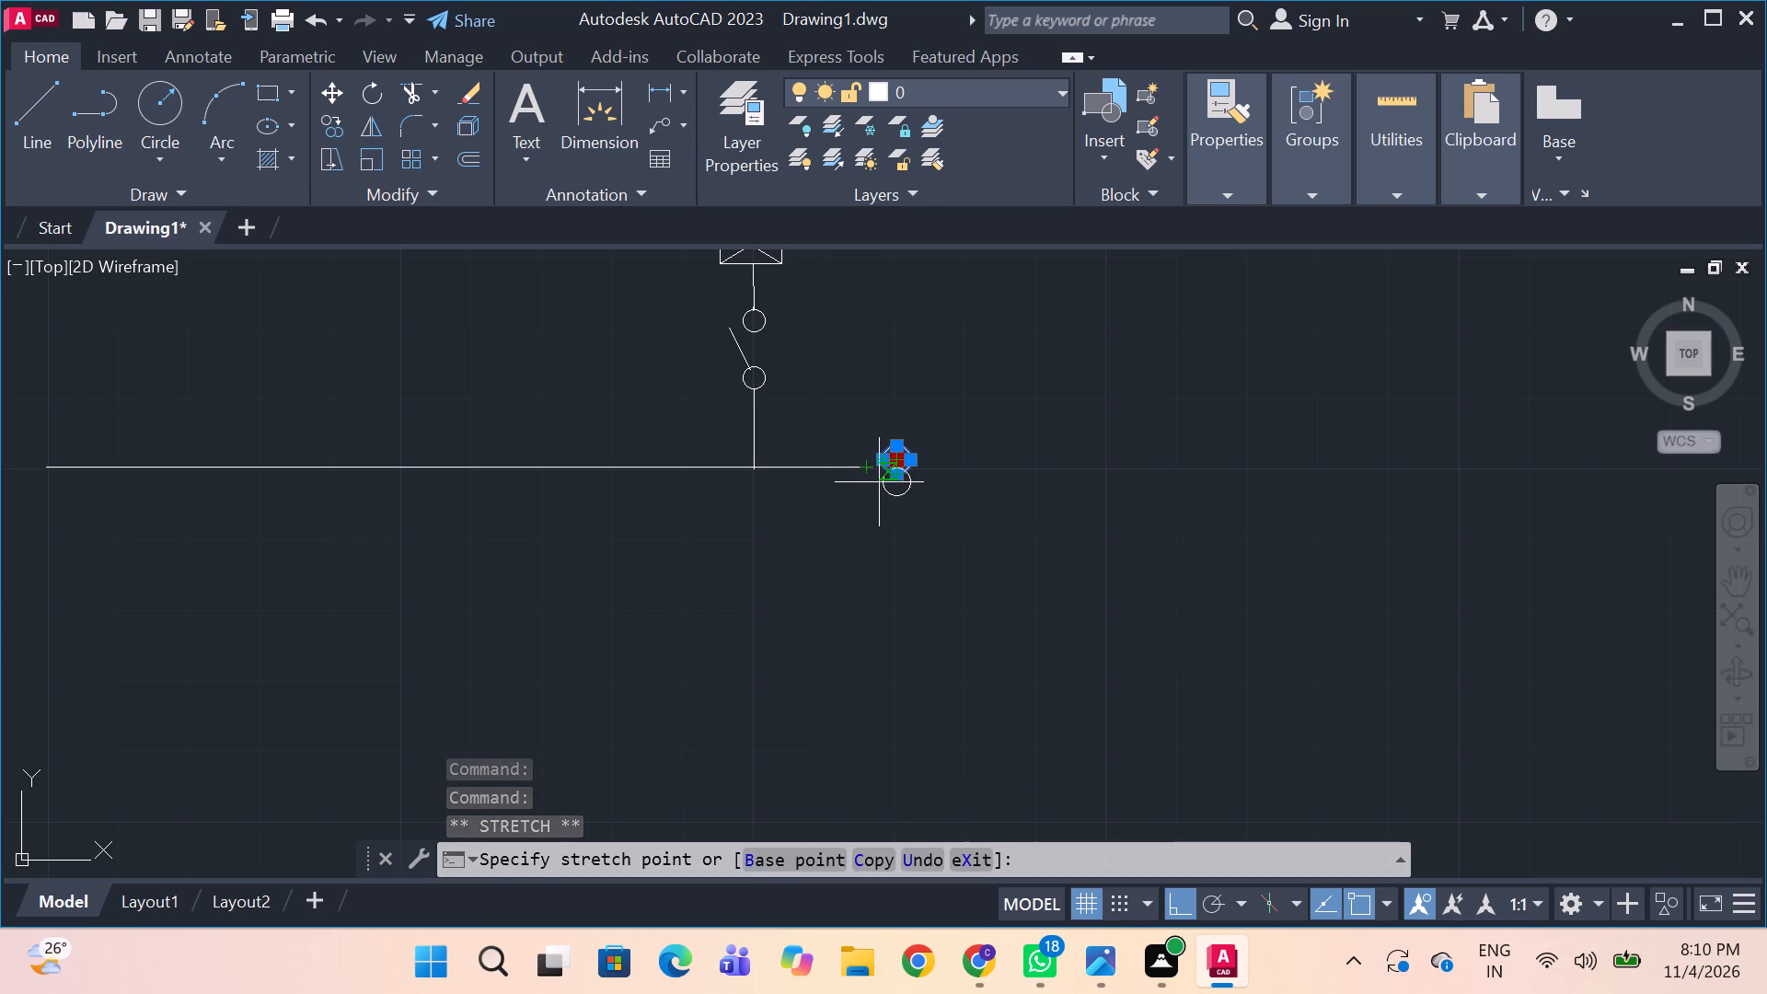
left_click_drag(879, 482, 875, 481)
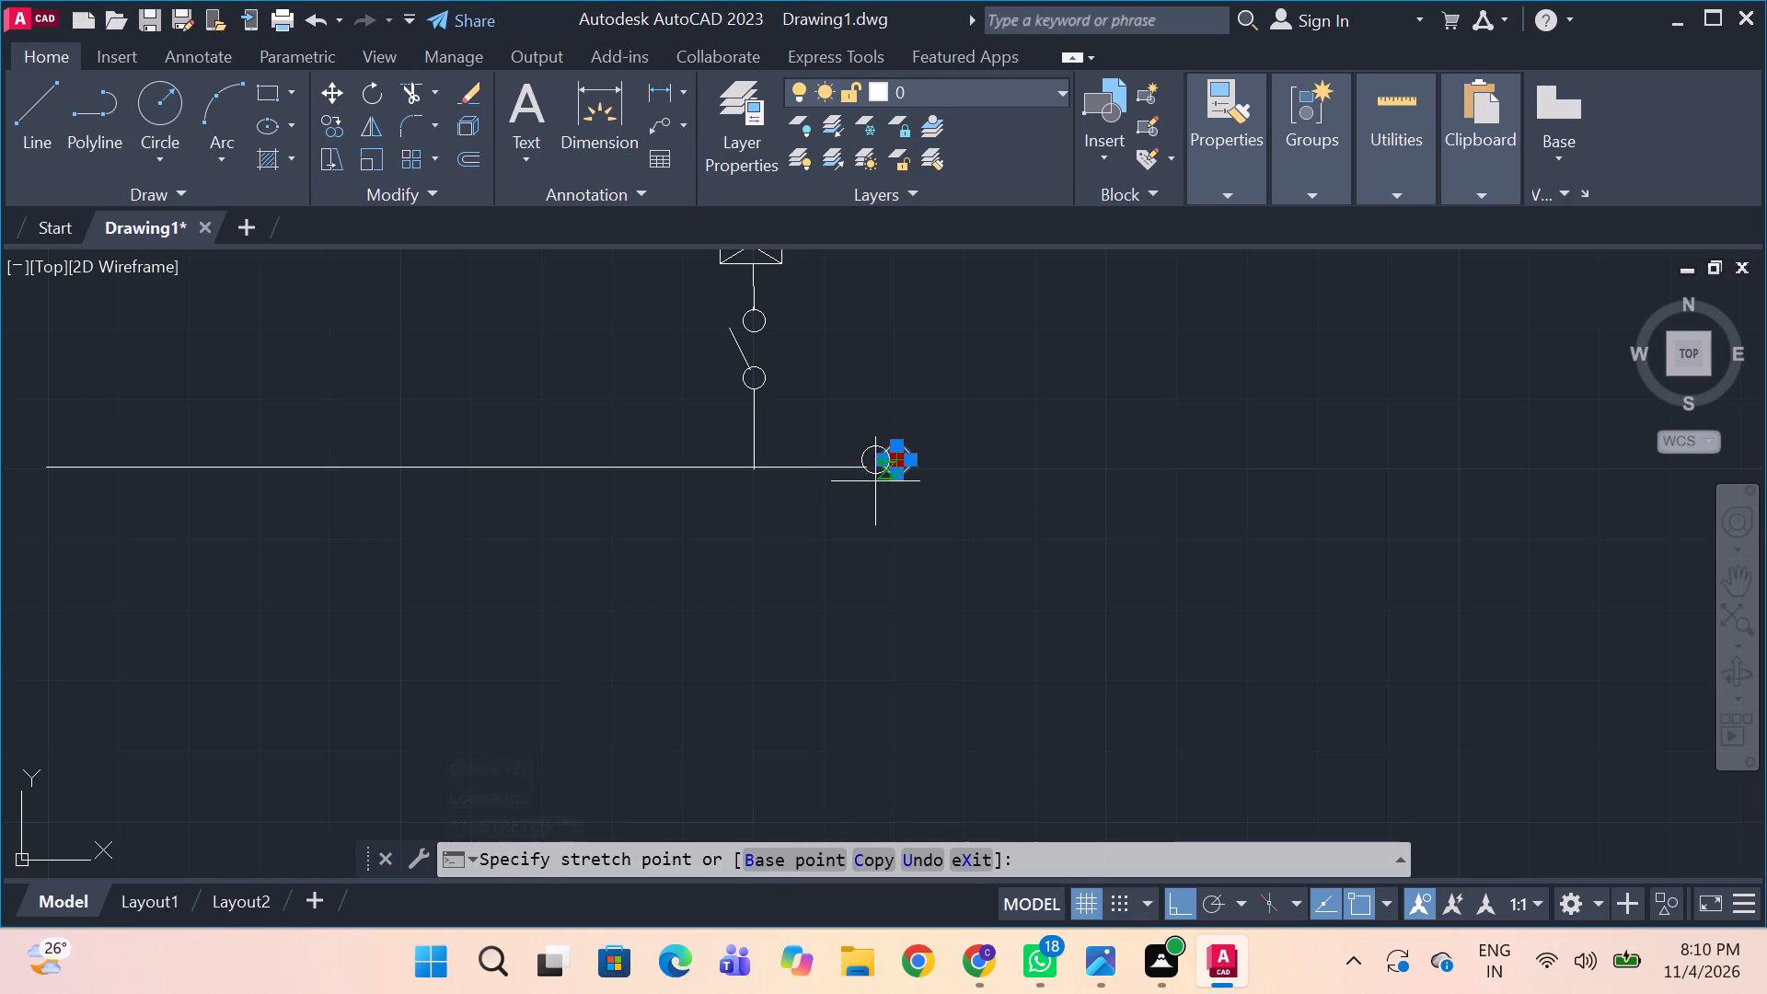
left_click_drag(875, 481, 873, 477)
left_click(873, 477)
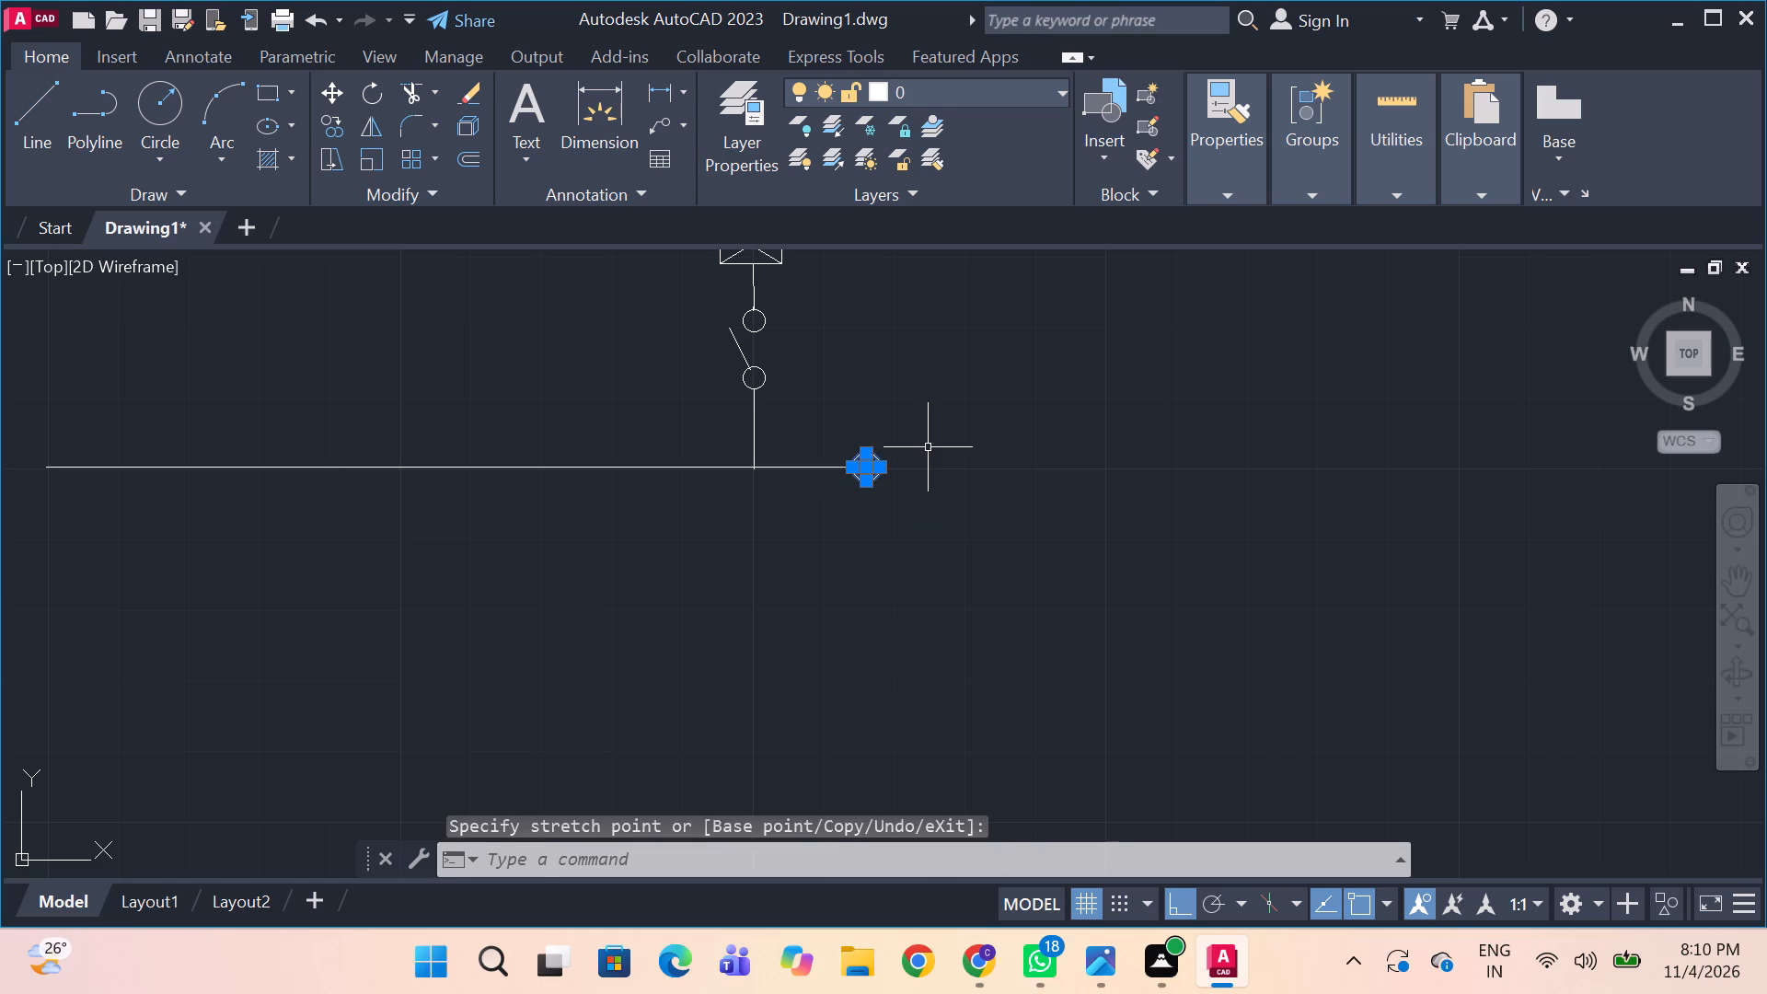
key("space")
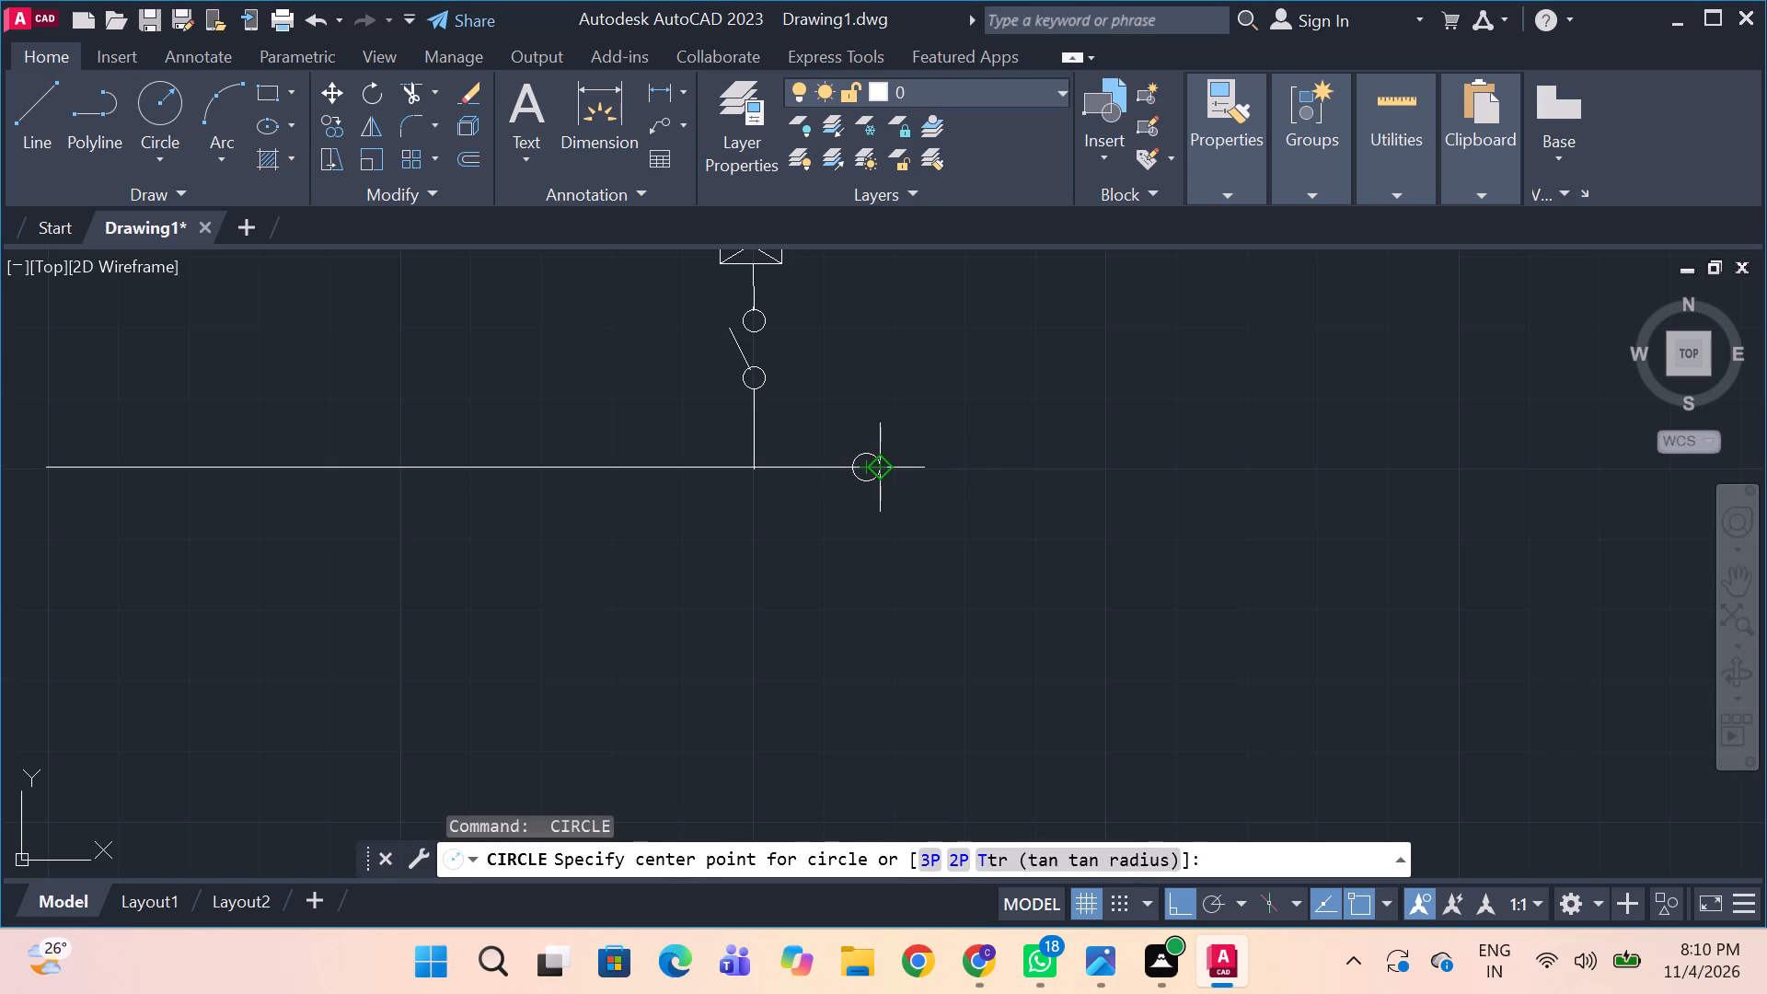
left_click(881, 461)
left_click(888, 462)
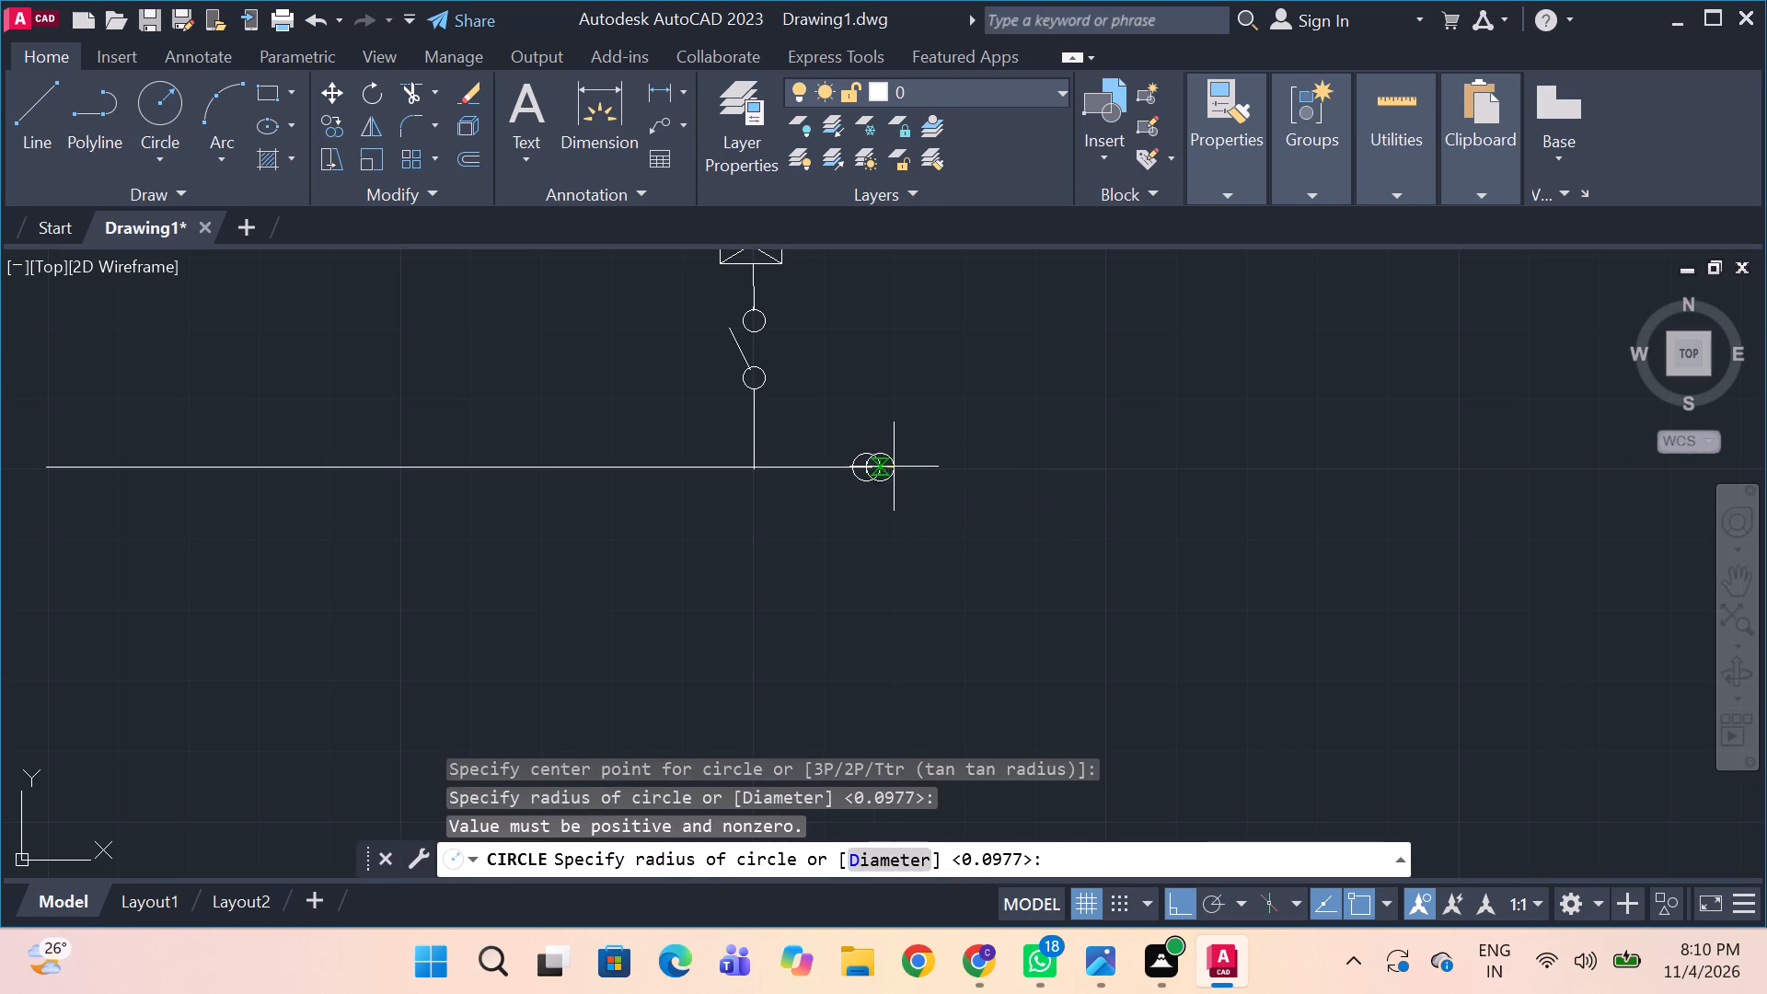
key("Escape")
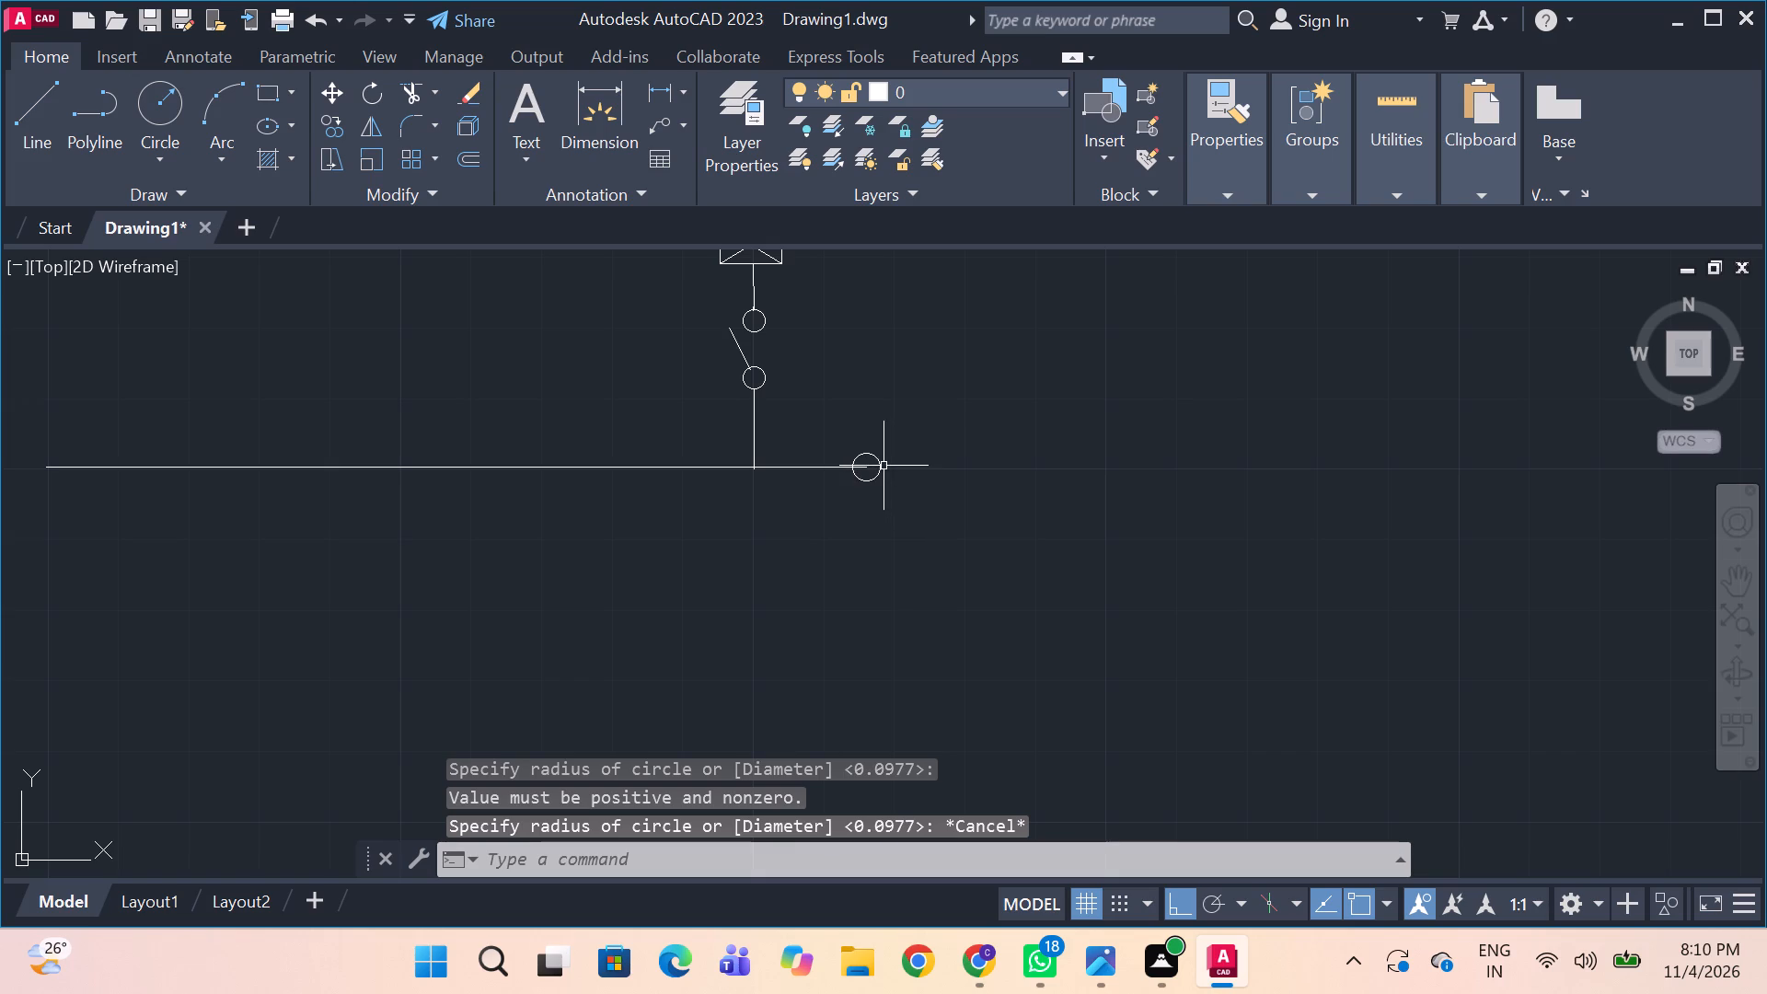
Move the bus isolator circle from its centre to its right quadrant, so its left edge meets the bus line's end.
left_click(883, 466)
type("m")
key("space")
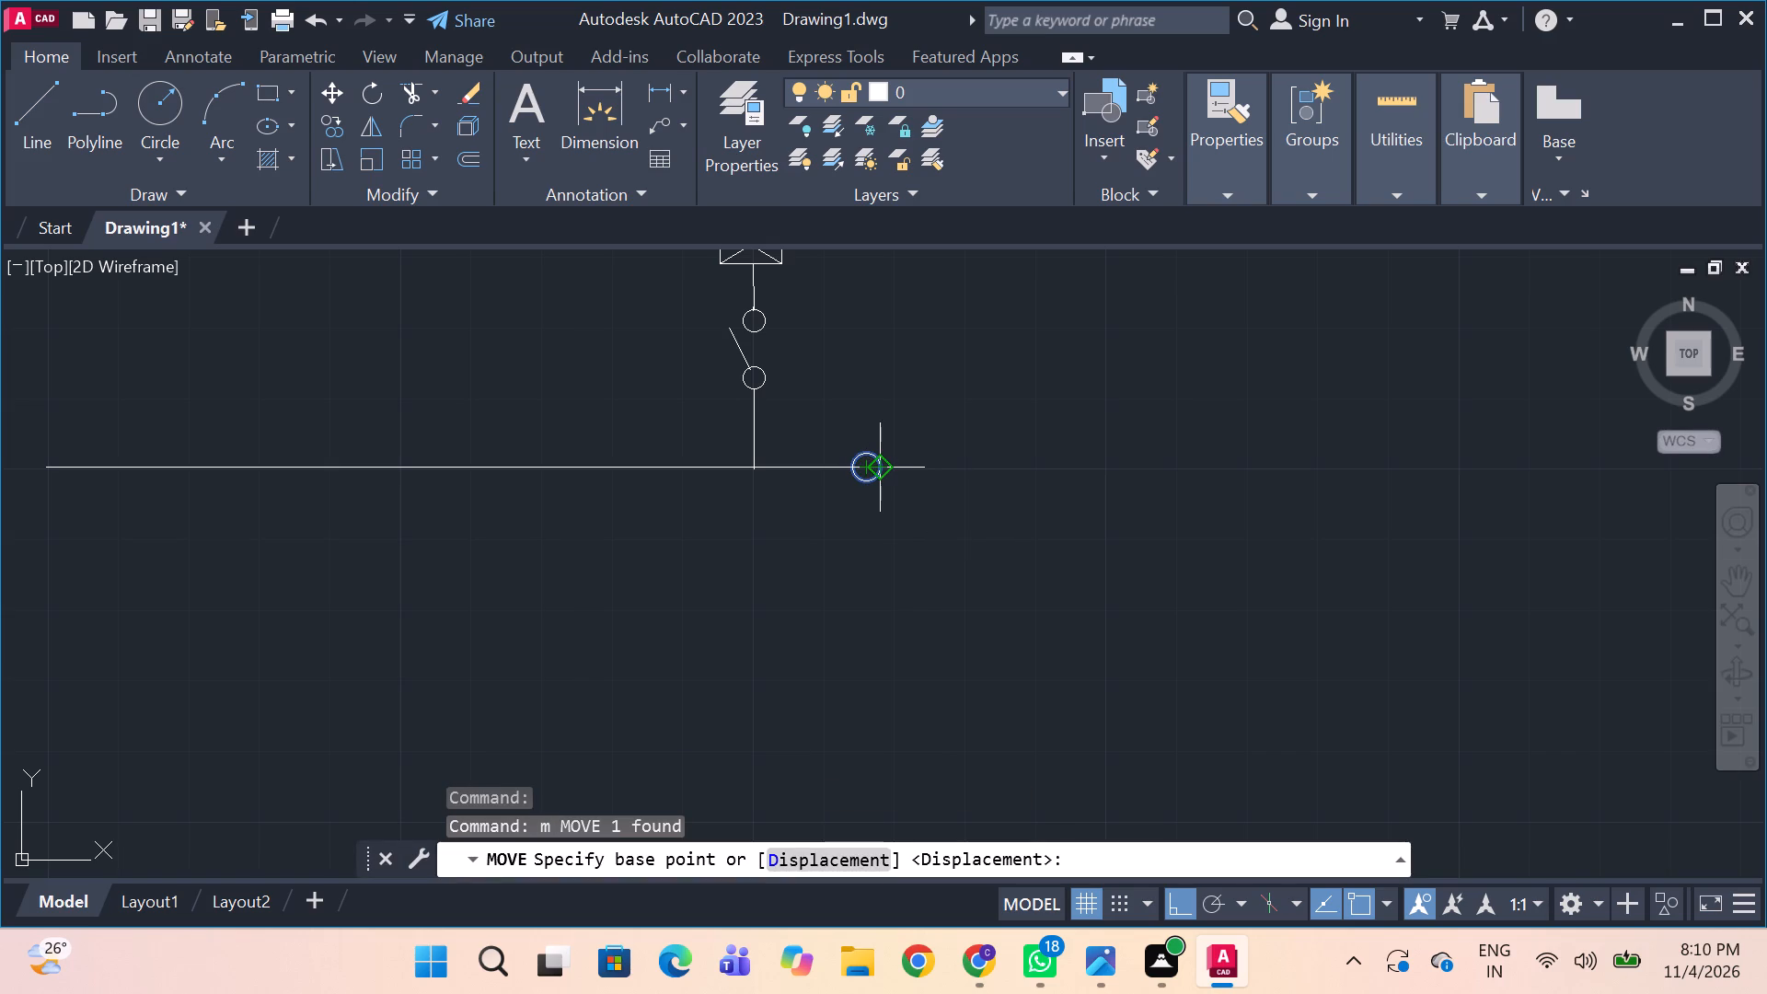
left_click_drag(863, 464, 864, 464)
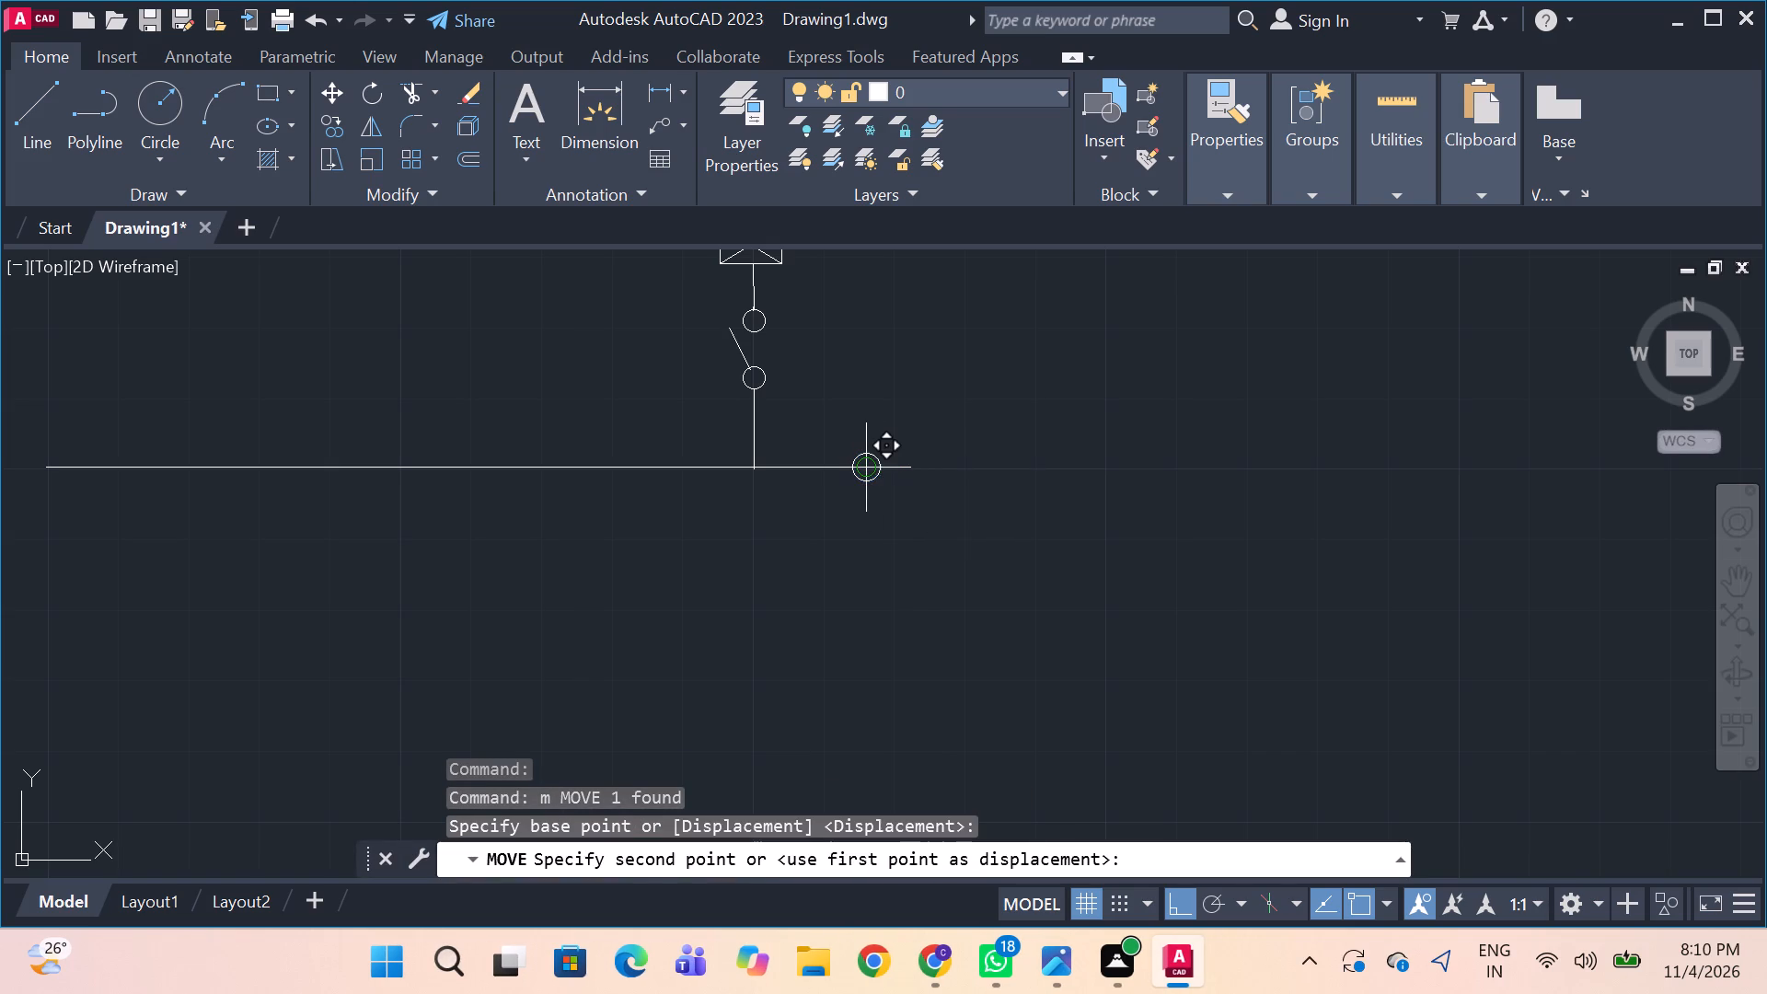
left_click_drag(864, 464, 882, 467)
left_click(882, 467)
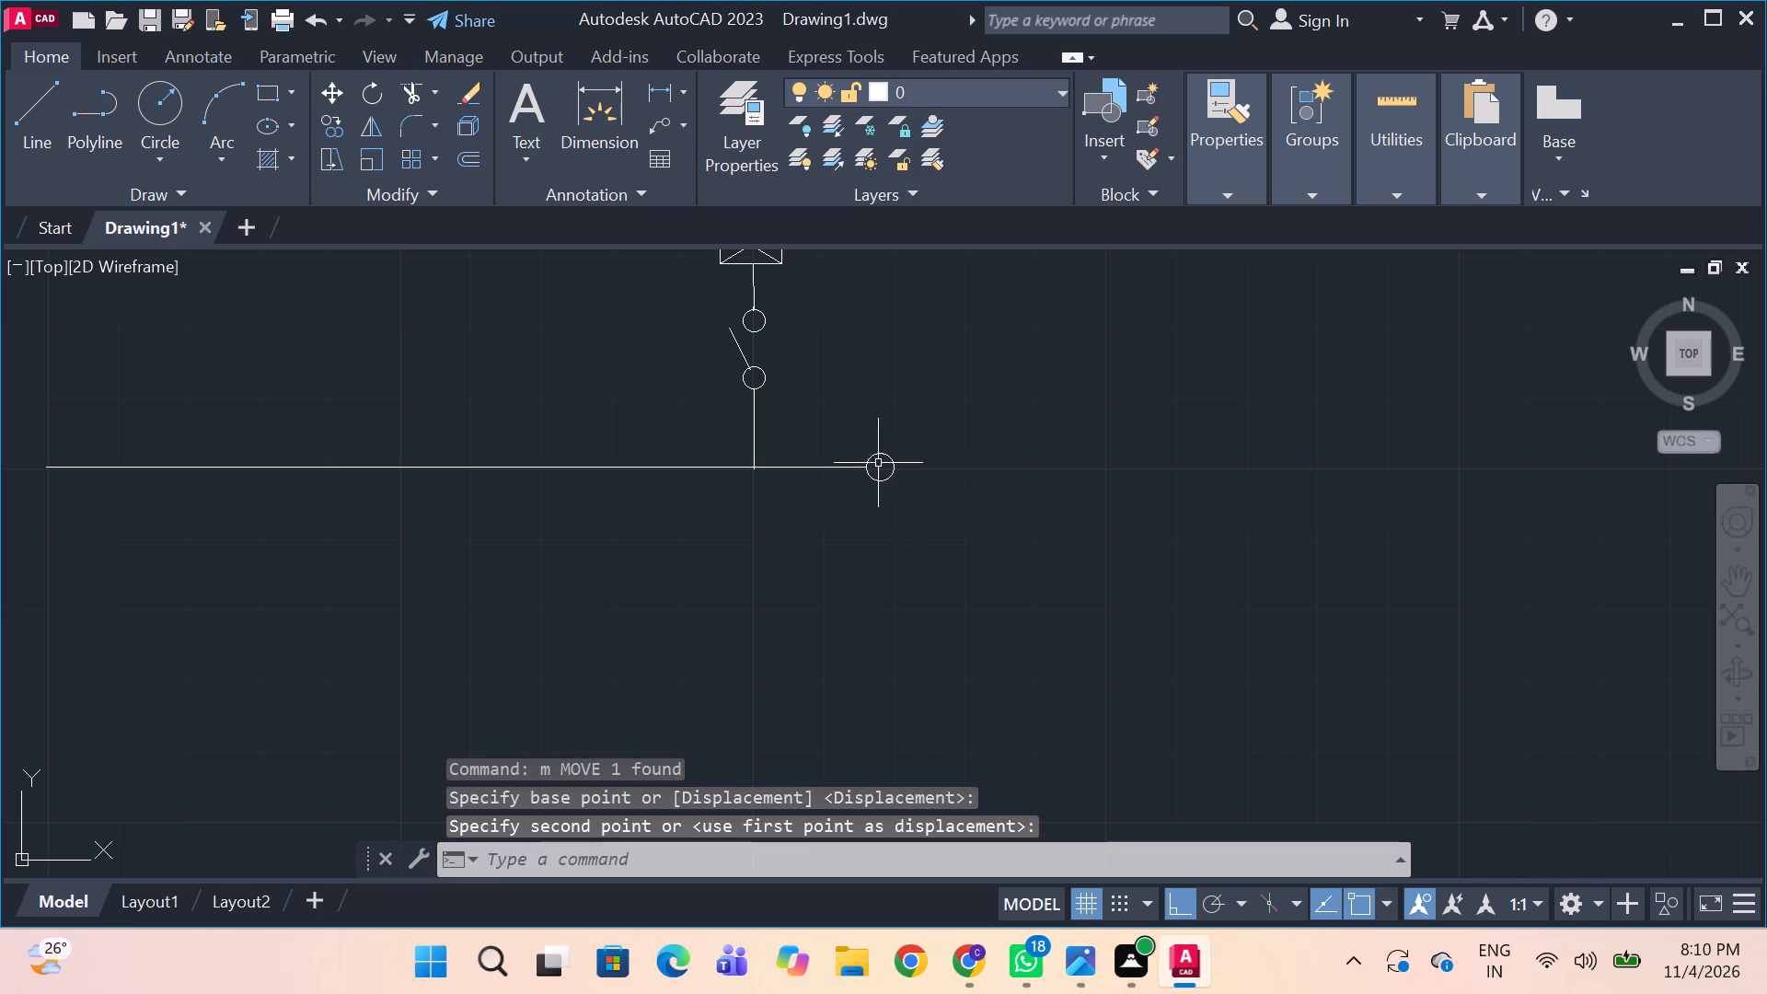
Mirror the isolator circle about a vertical line just to its right, keeping the original, to make the second contact.
left_click(892, 468)
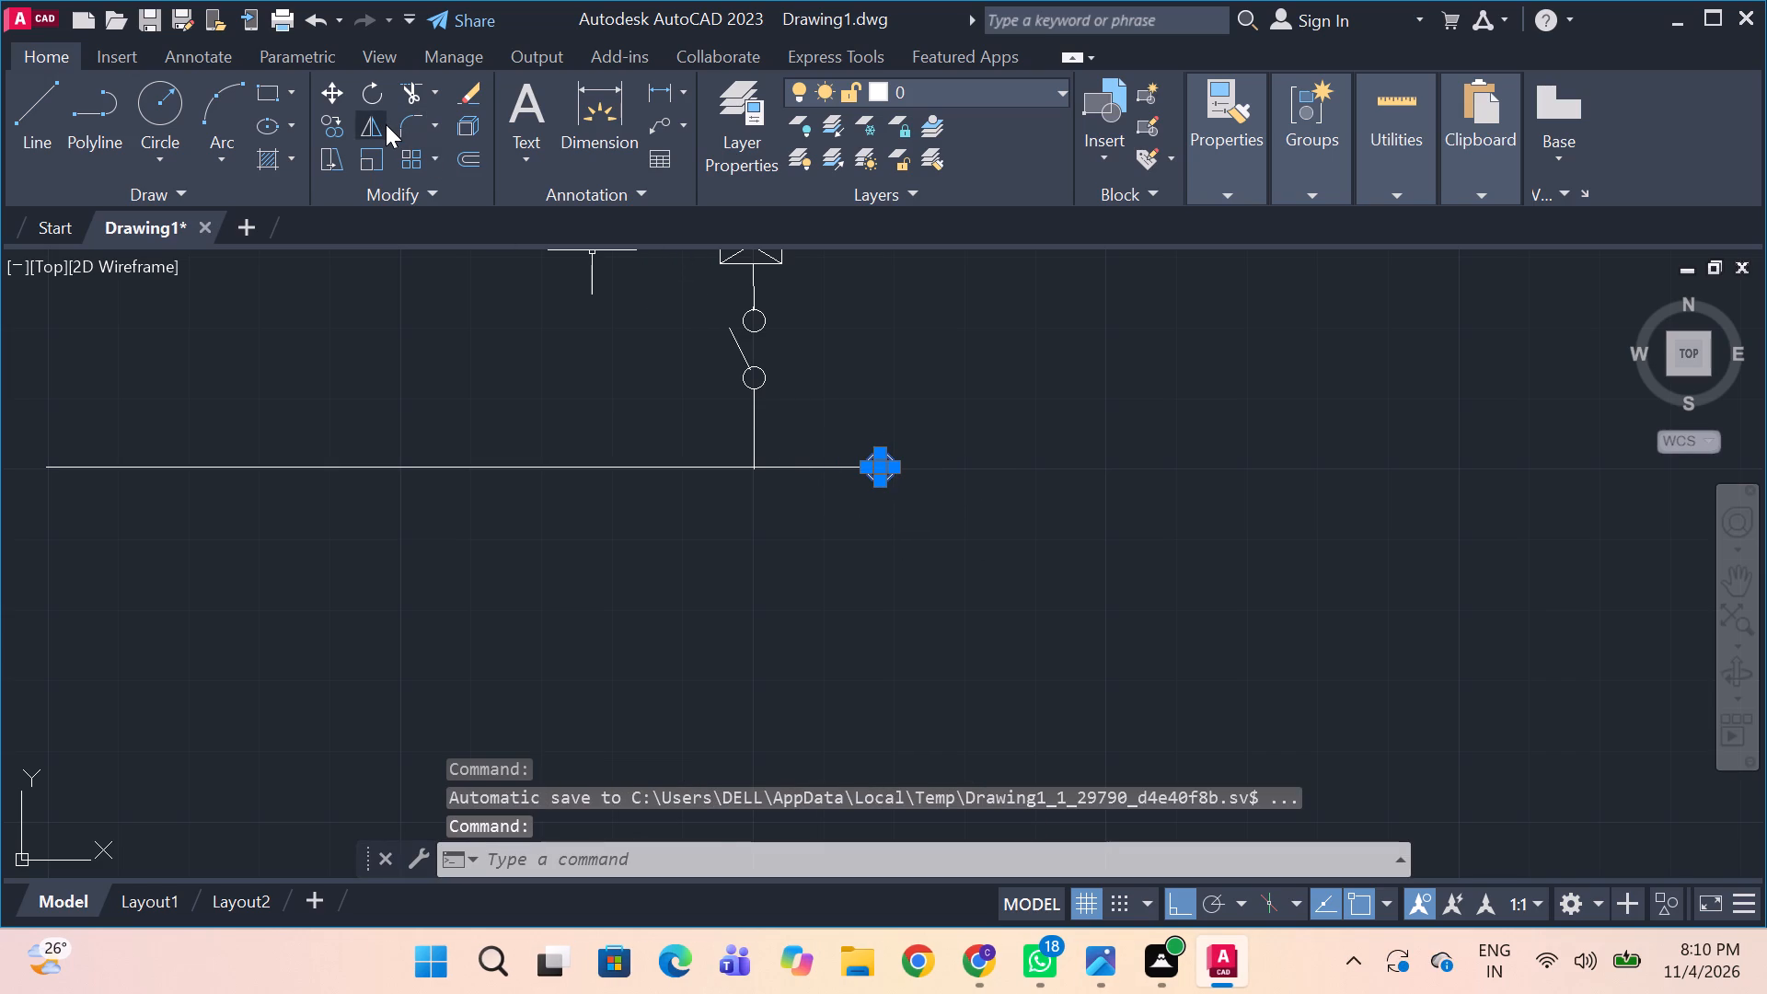
left_click(386, 124)
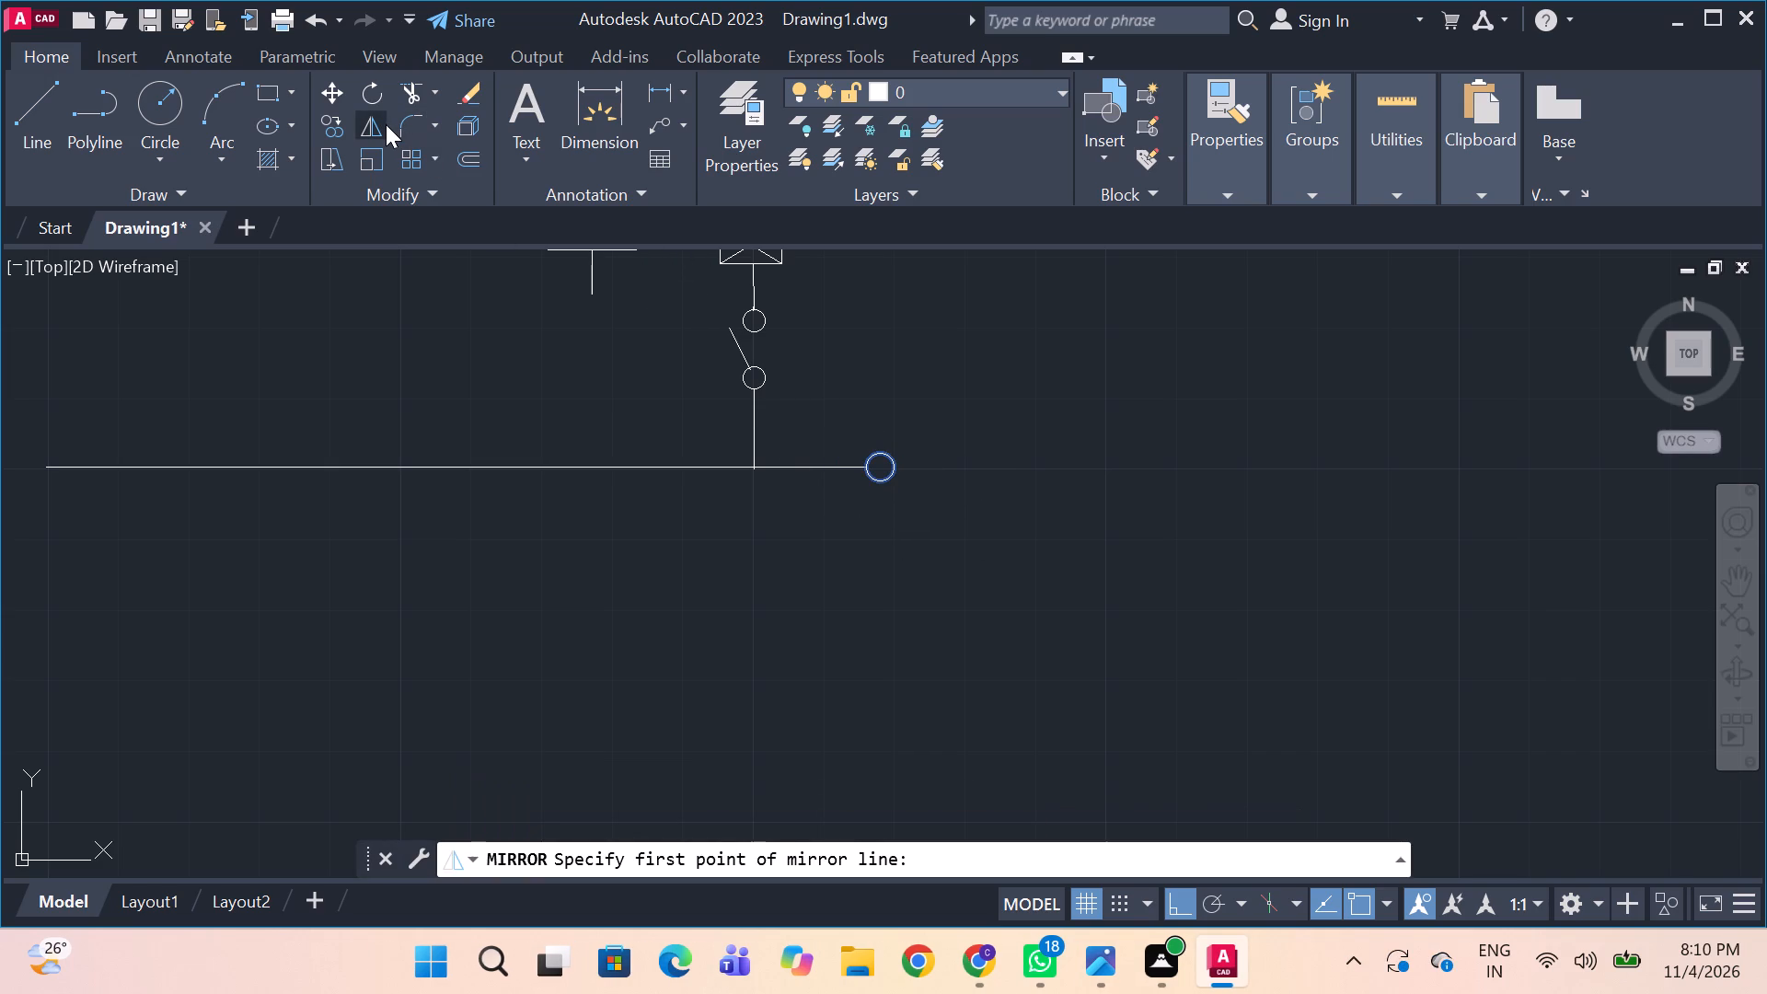
left_click(925, 469)
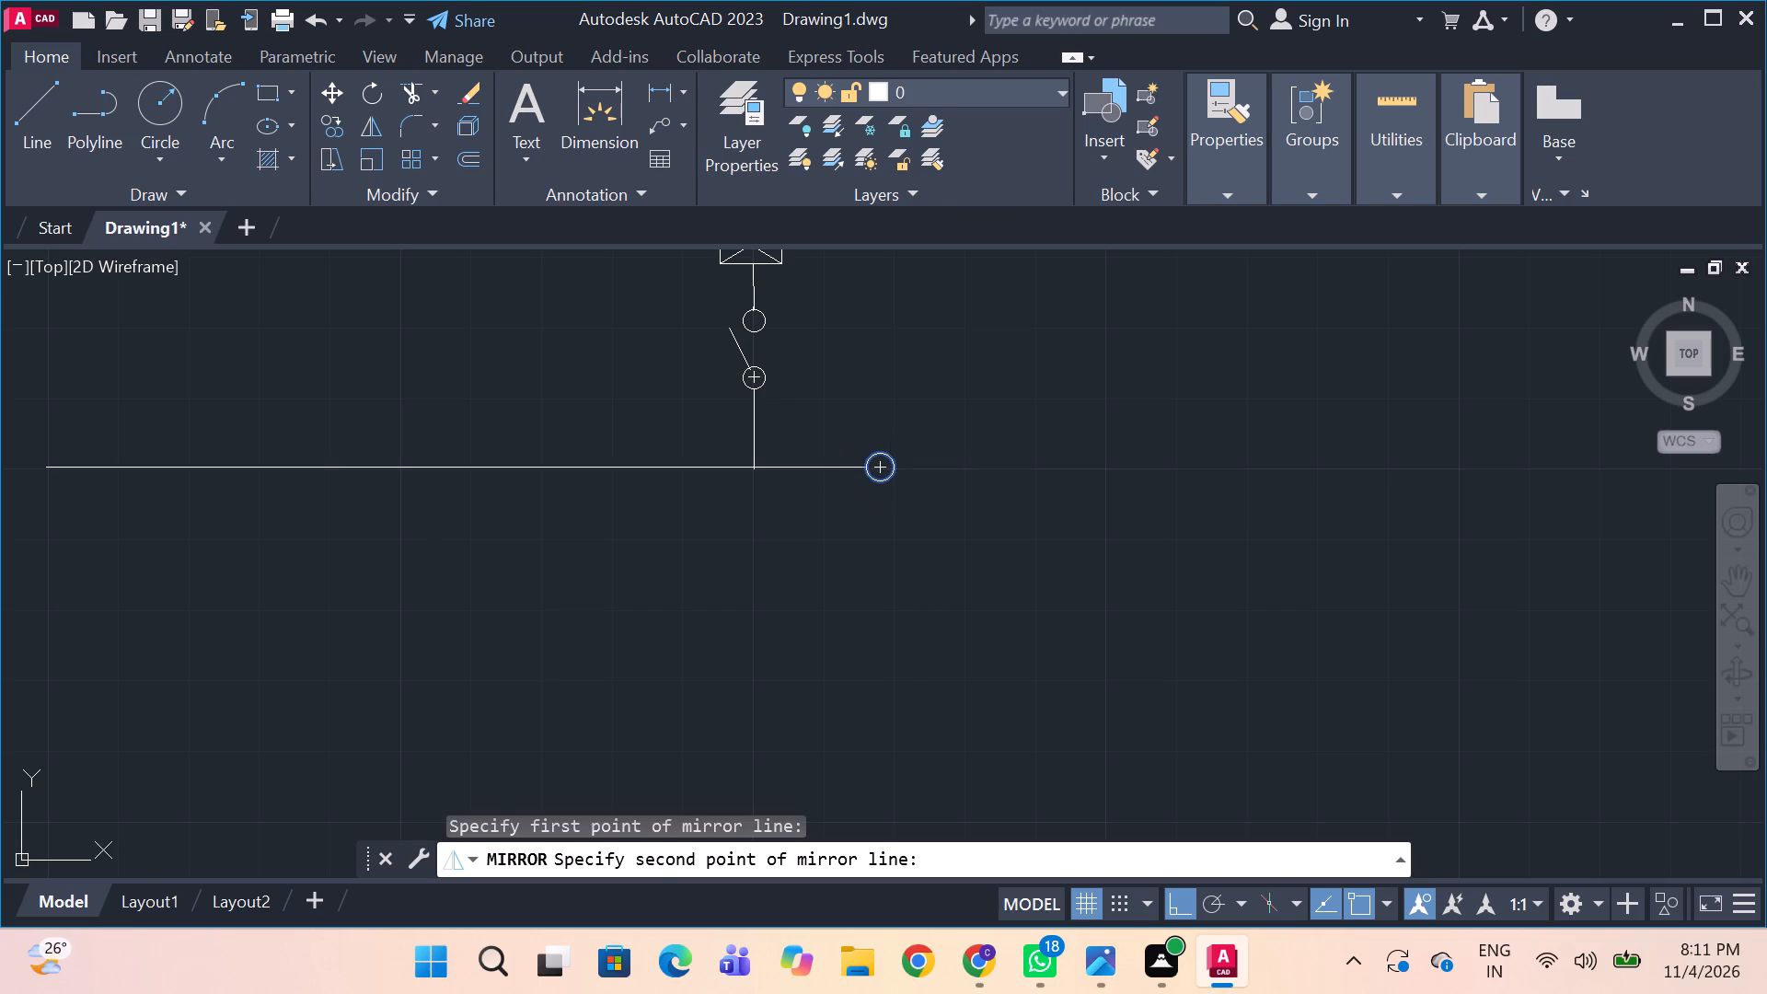
left_click(924, 465)
key("space")
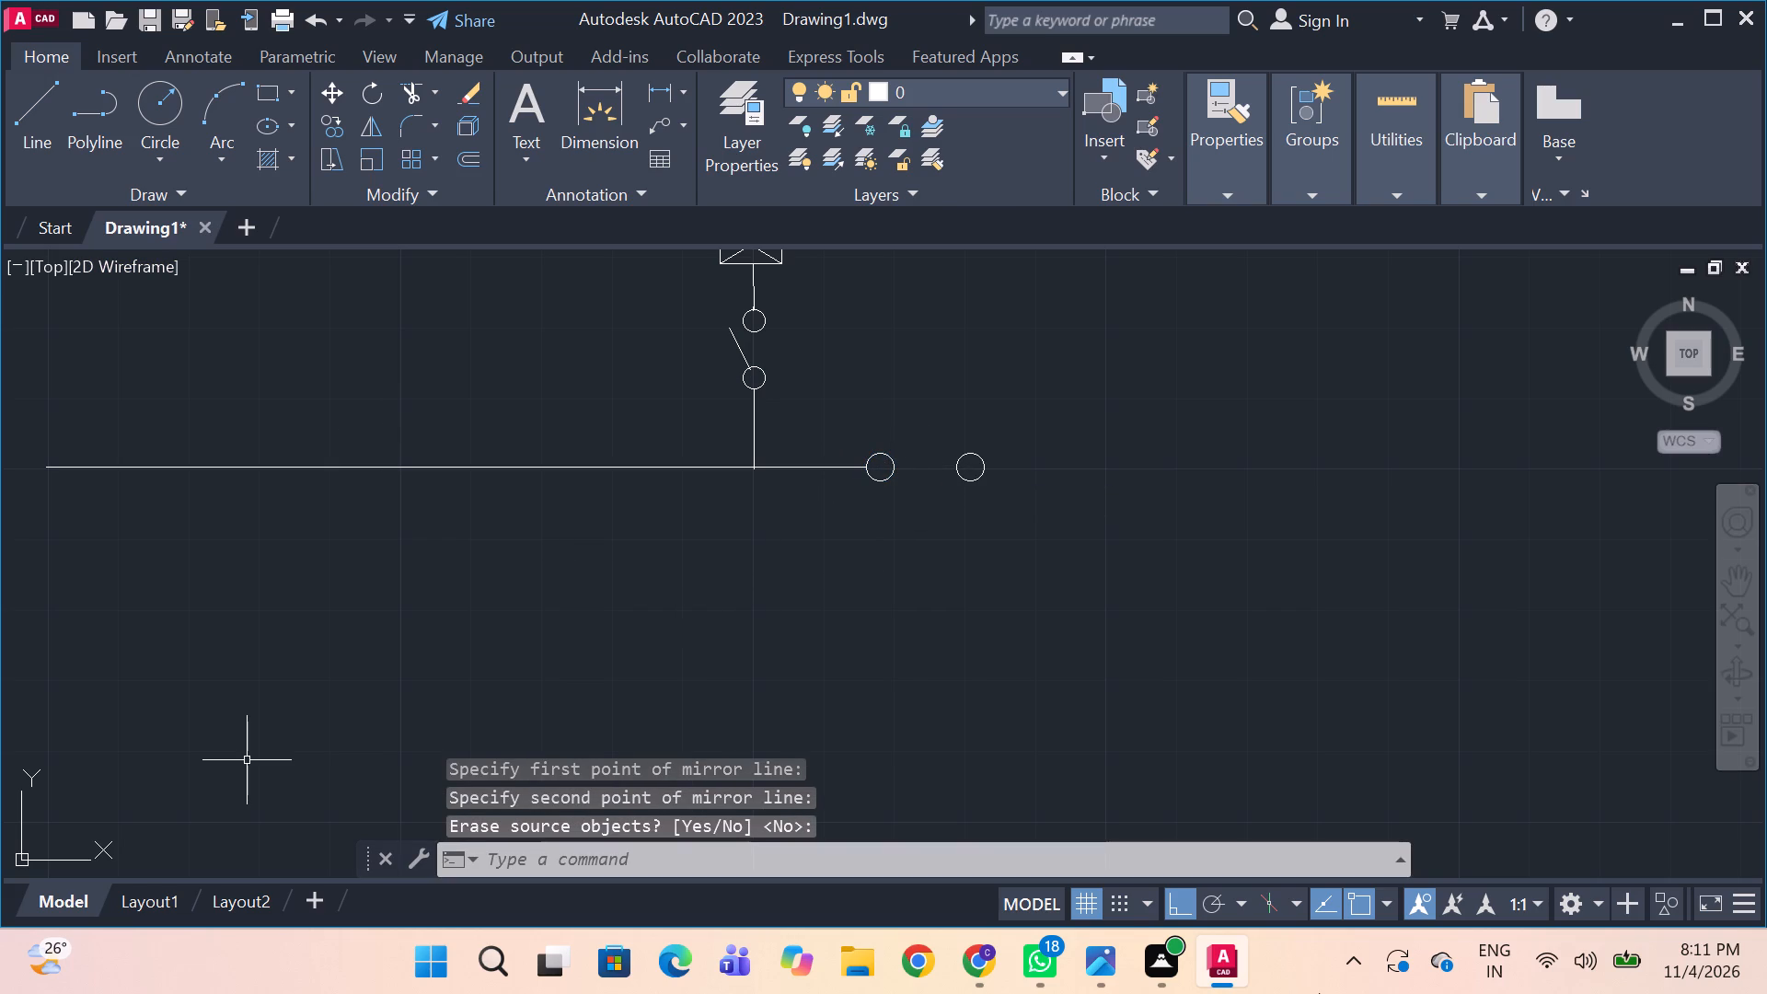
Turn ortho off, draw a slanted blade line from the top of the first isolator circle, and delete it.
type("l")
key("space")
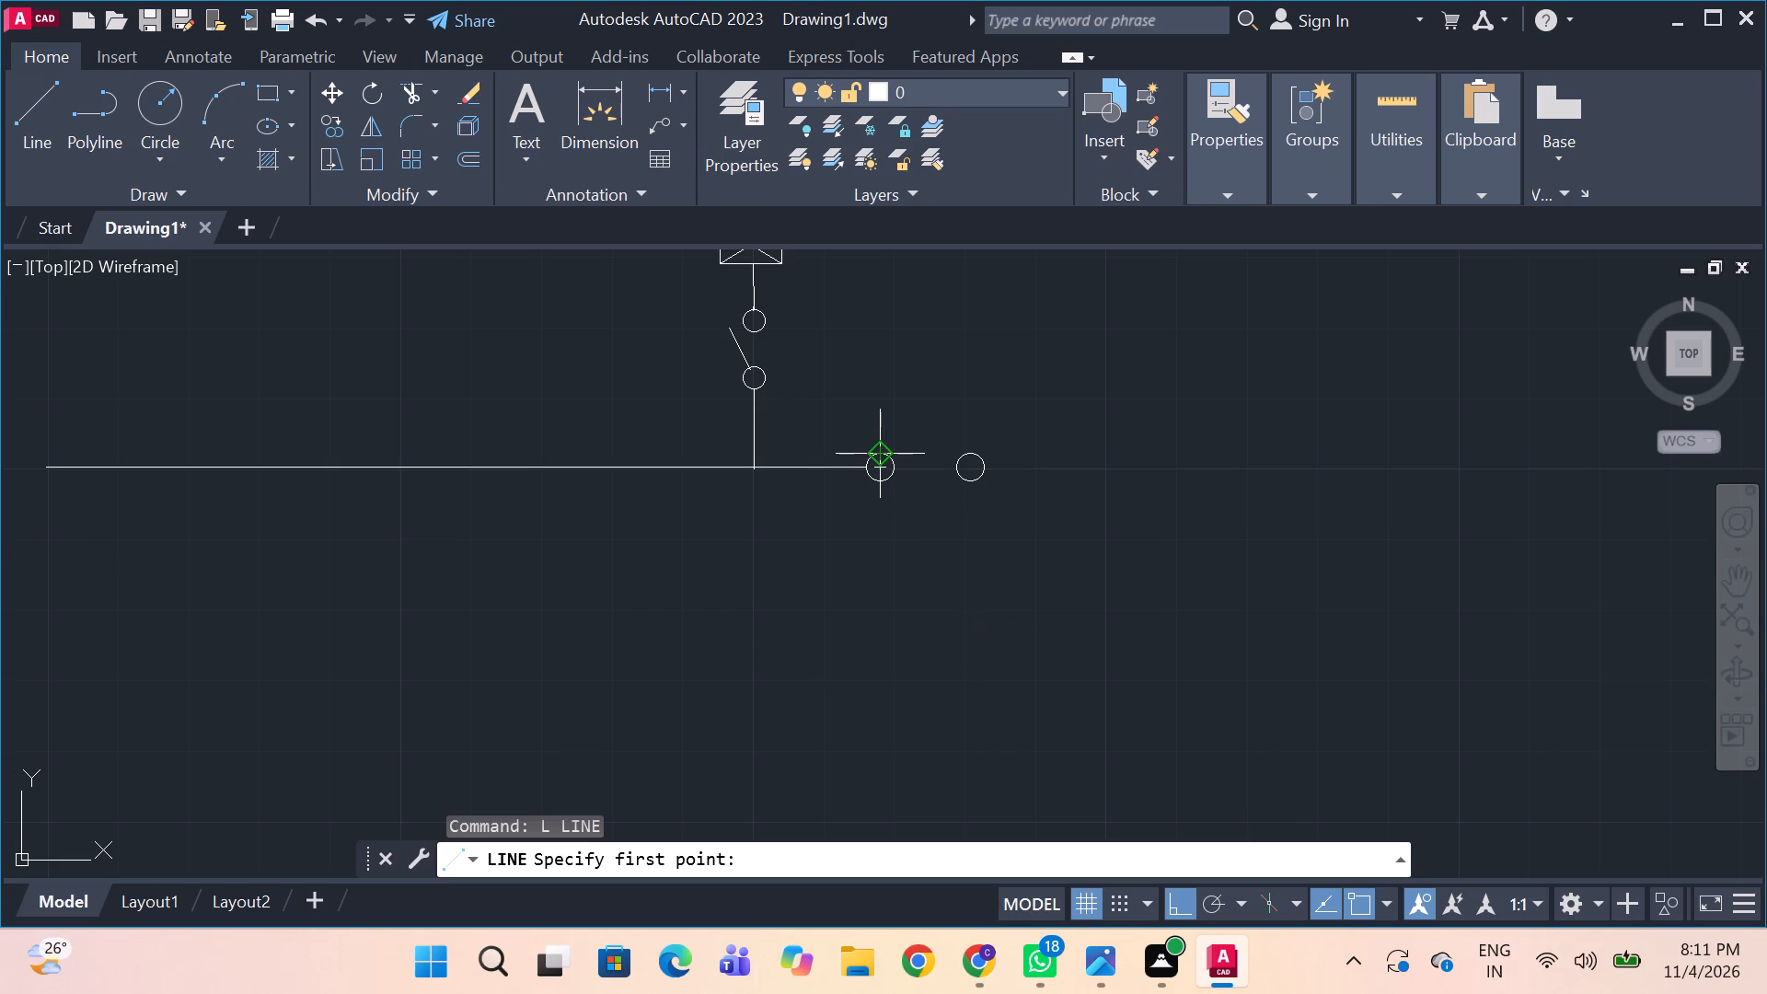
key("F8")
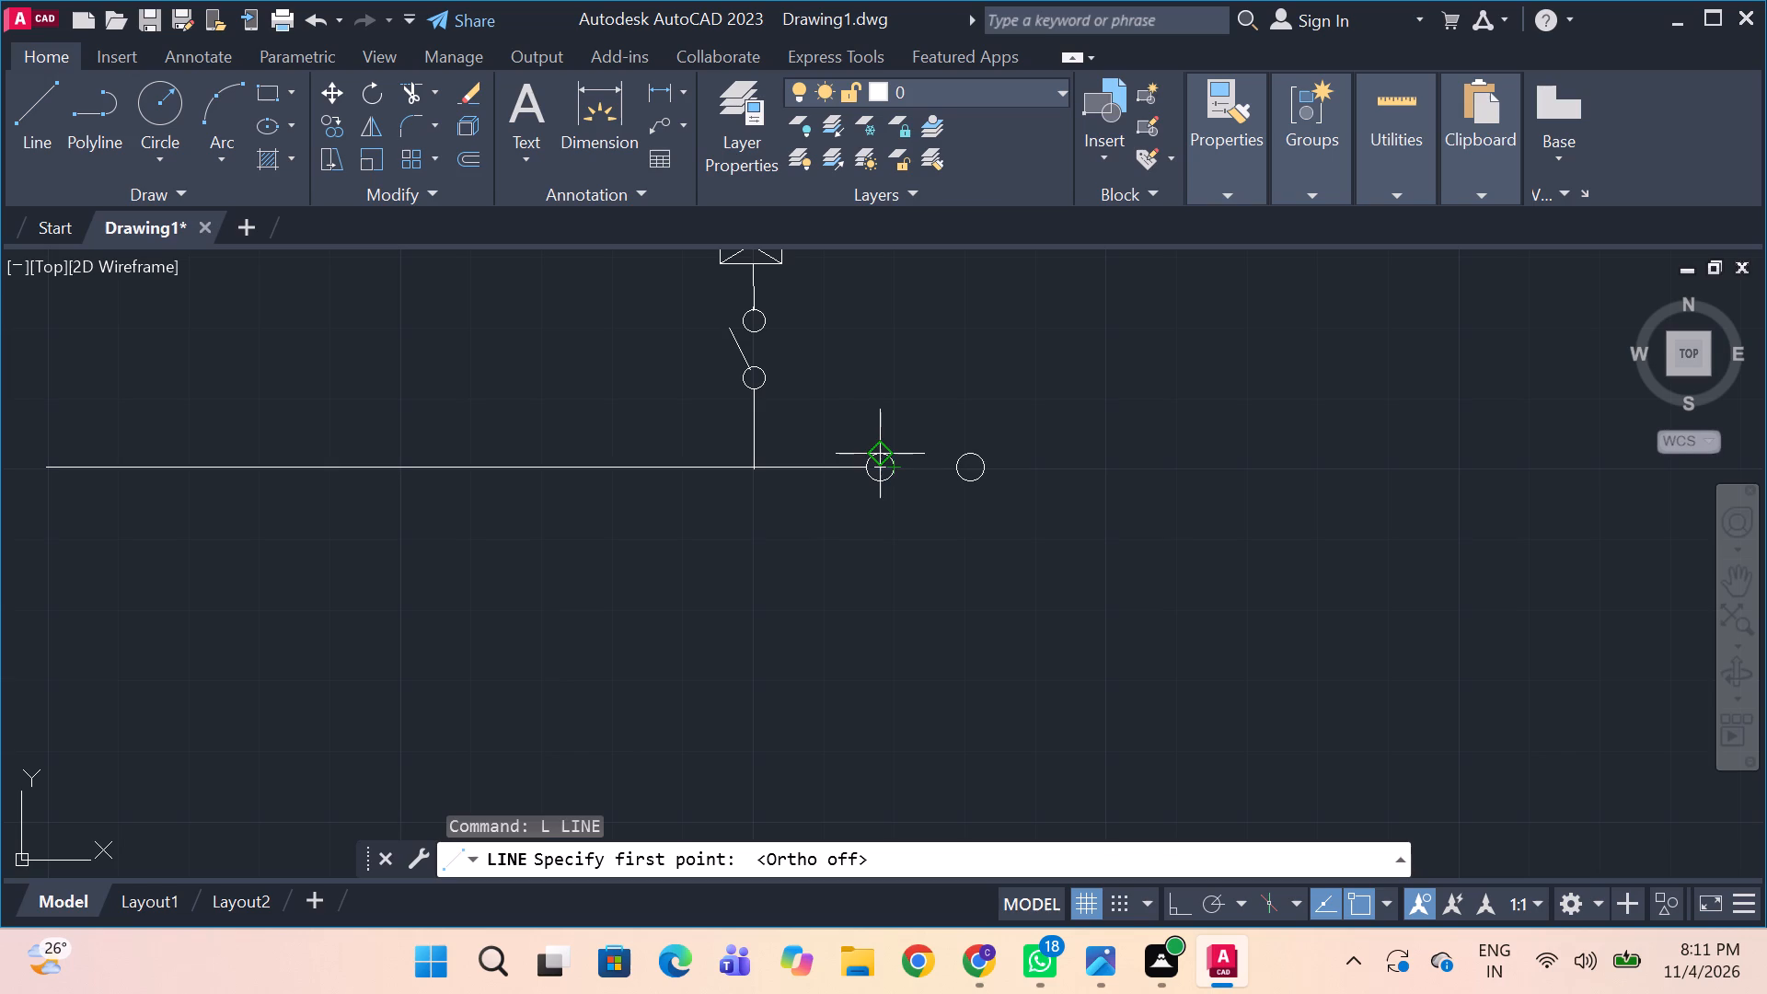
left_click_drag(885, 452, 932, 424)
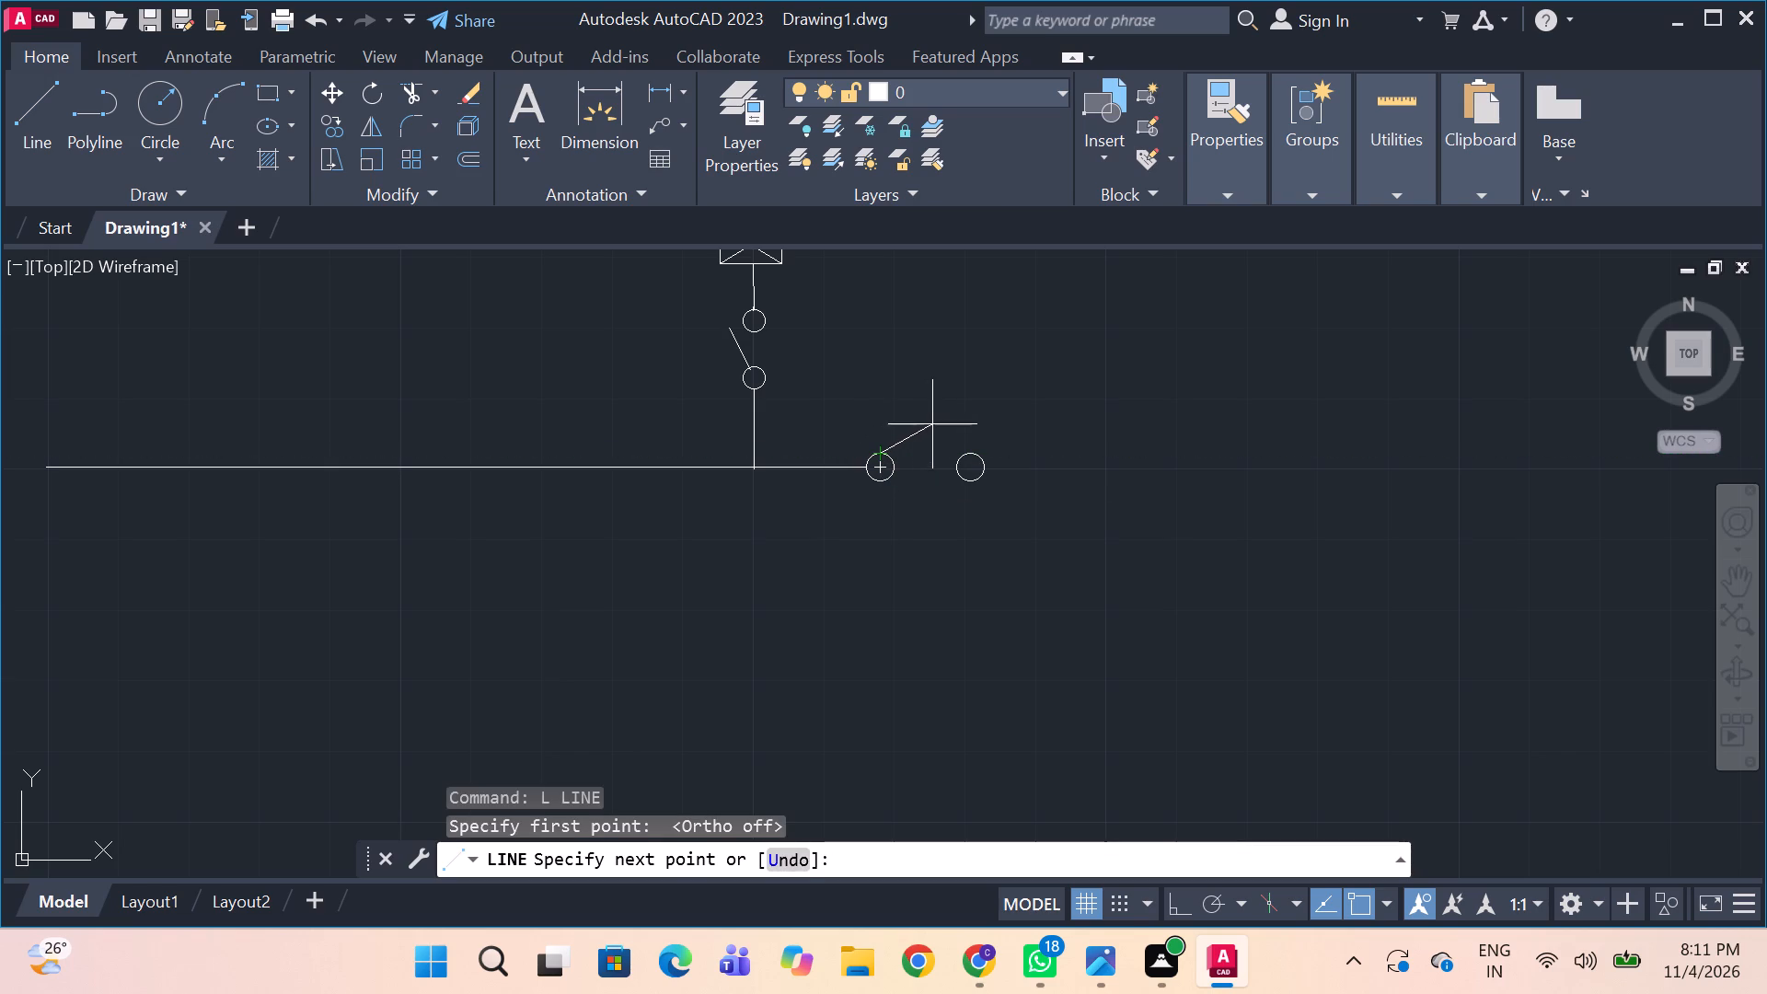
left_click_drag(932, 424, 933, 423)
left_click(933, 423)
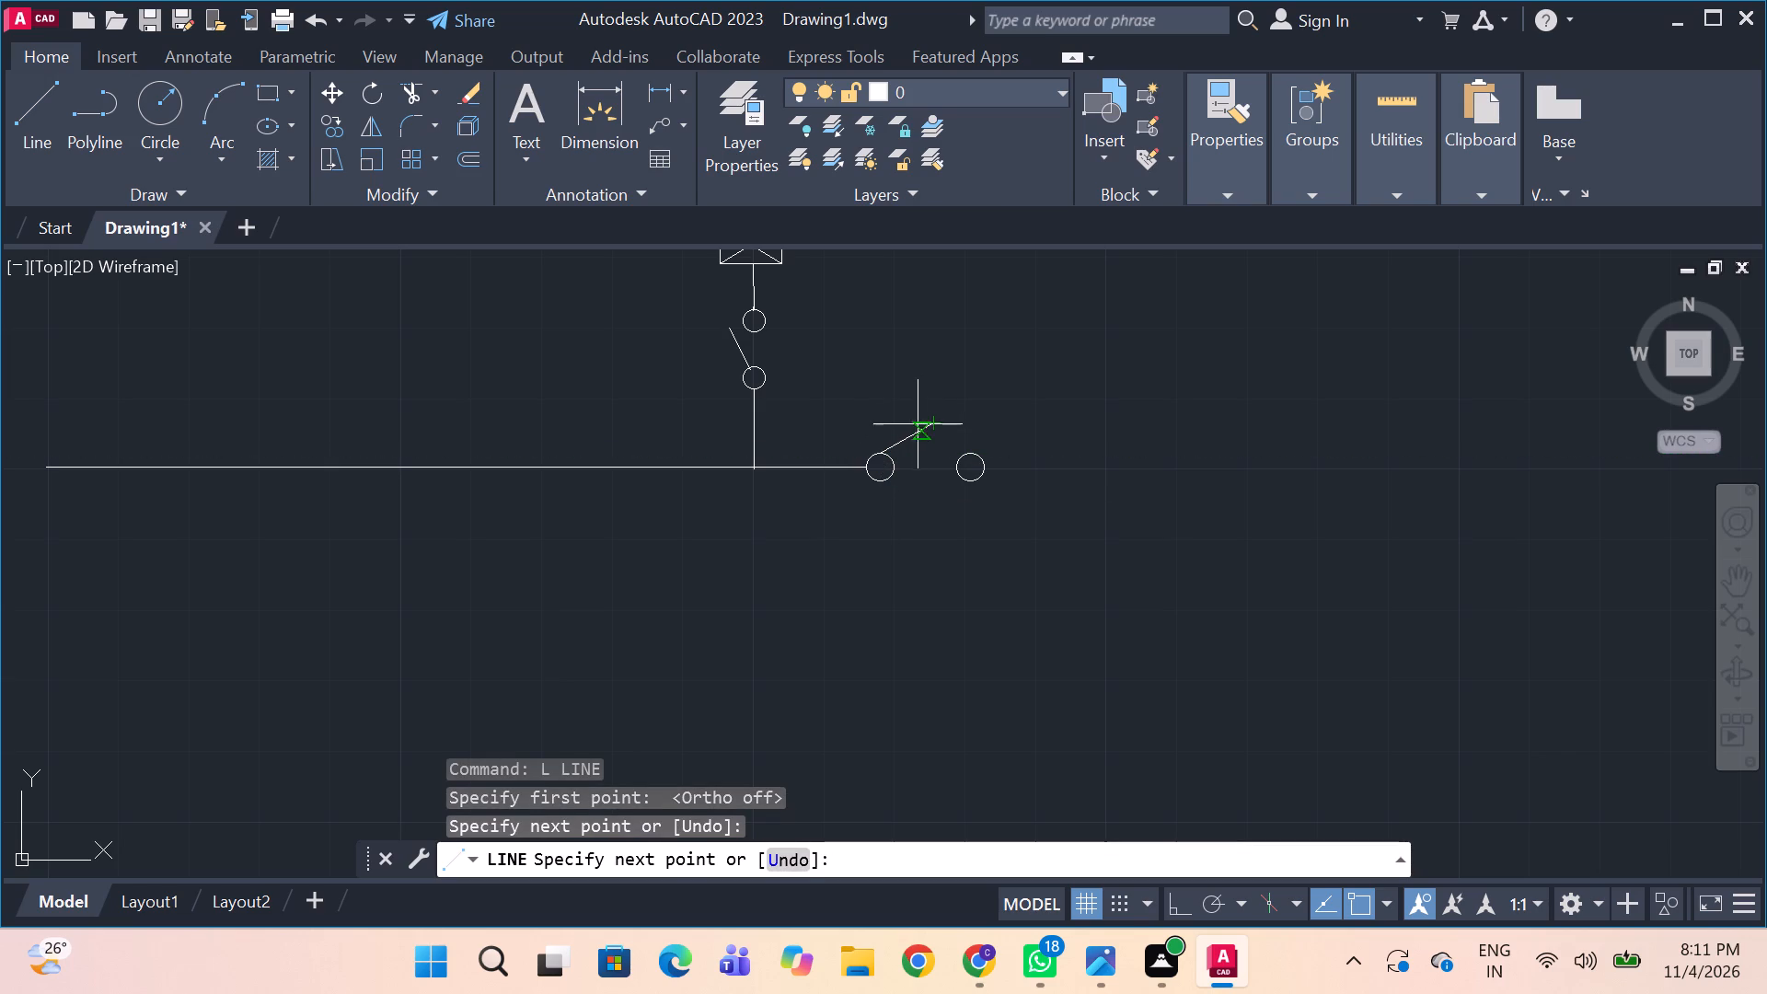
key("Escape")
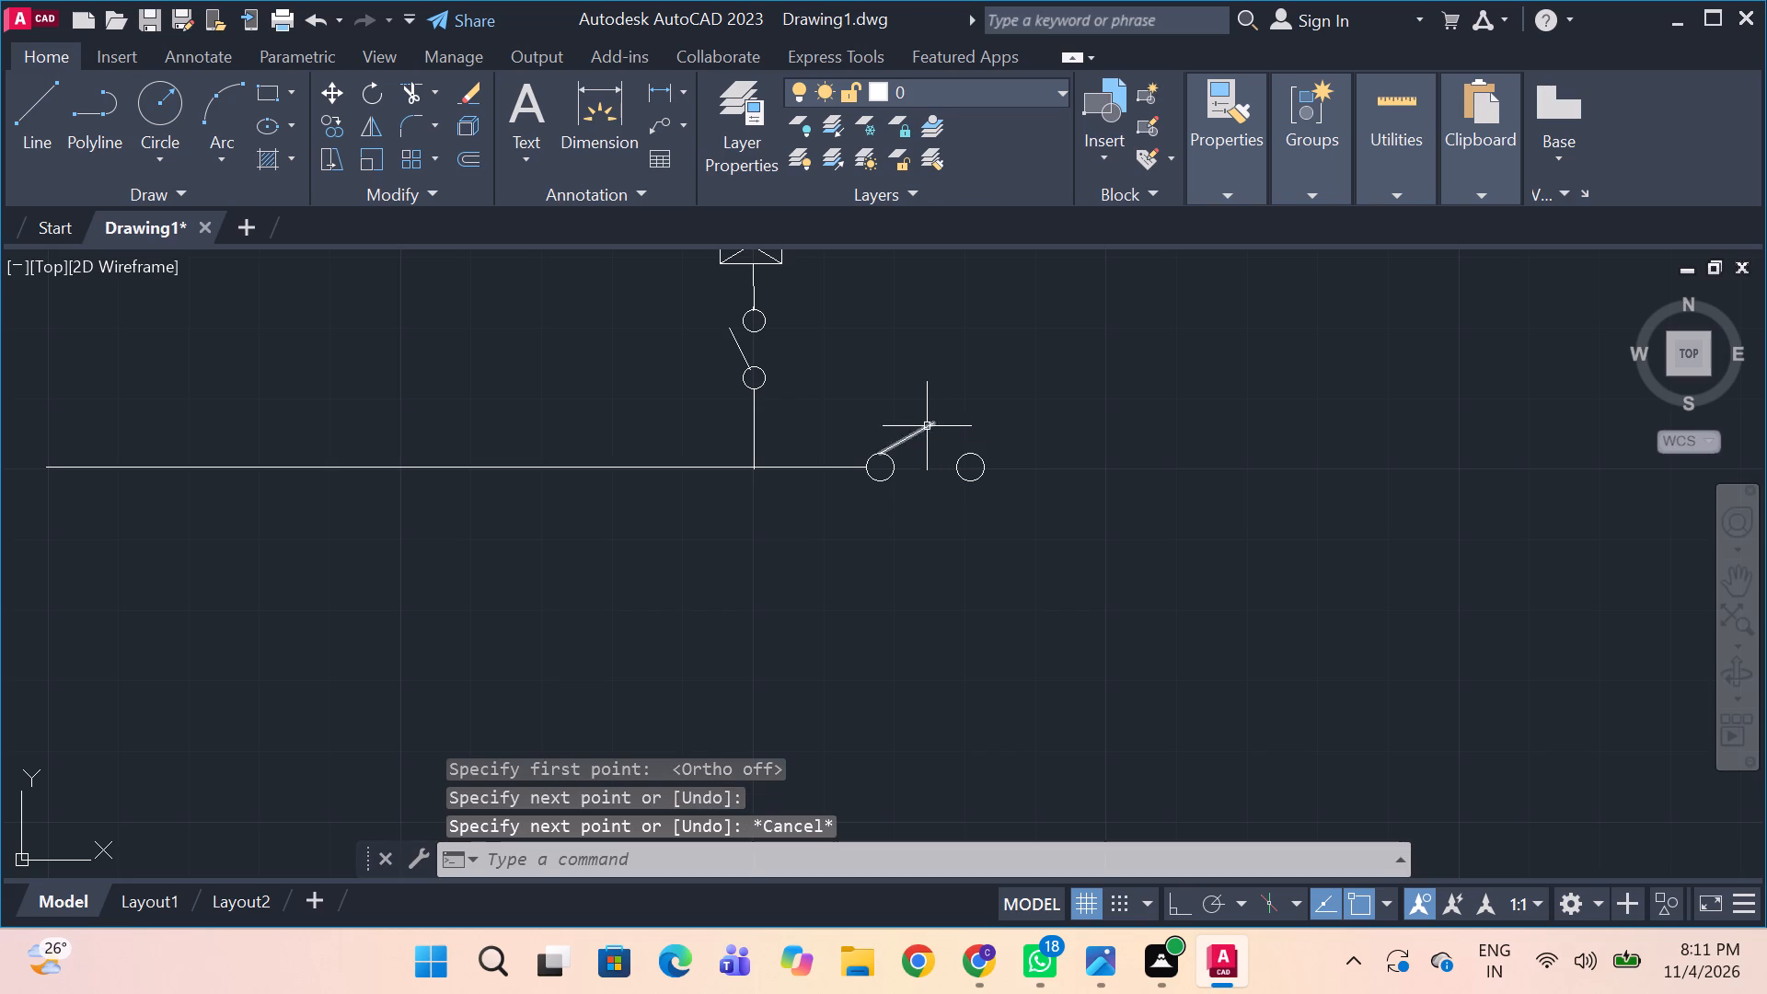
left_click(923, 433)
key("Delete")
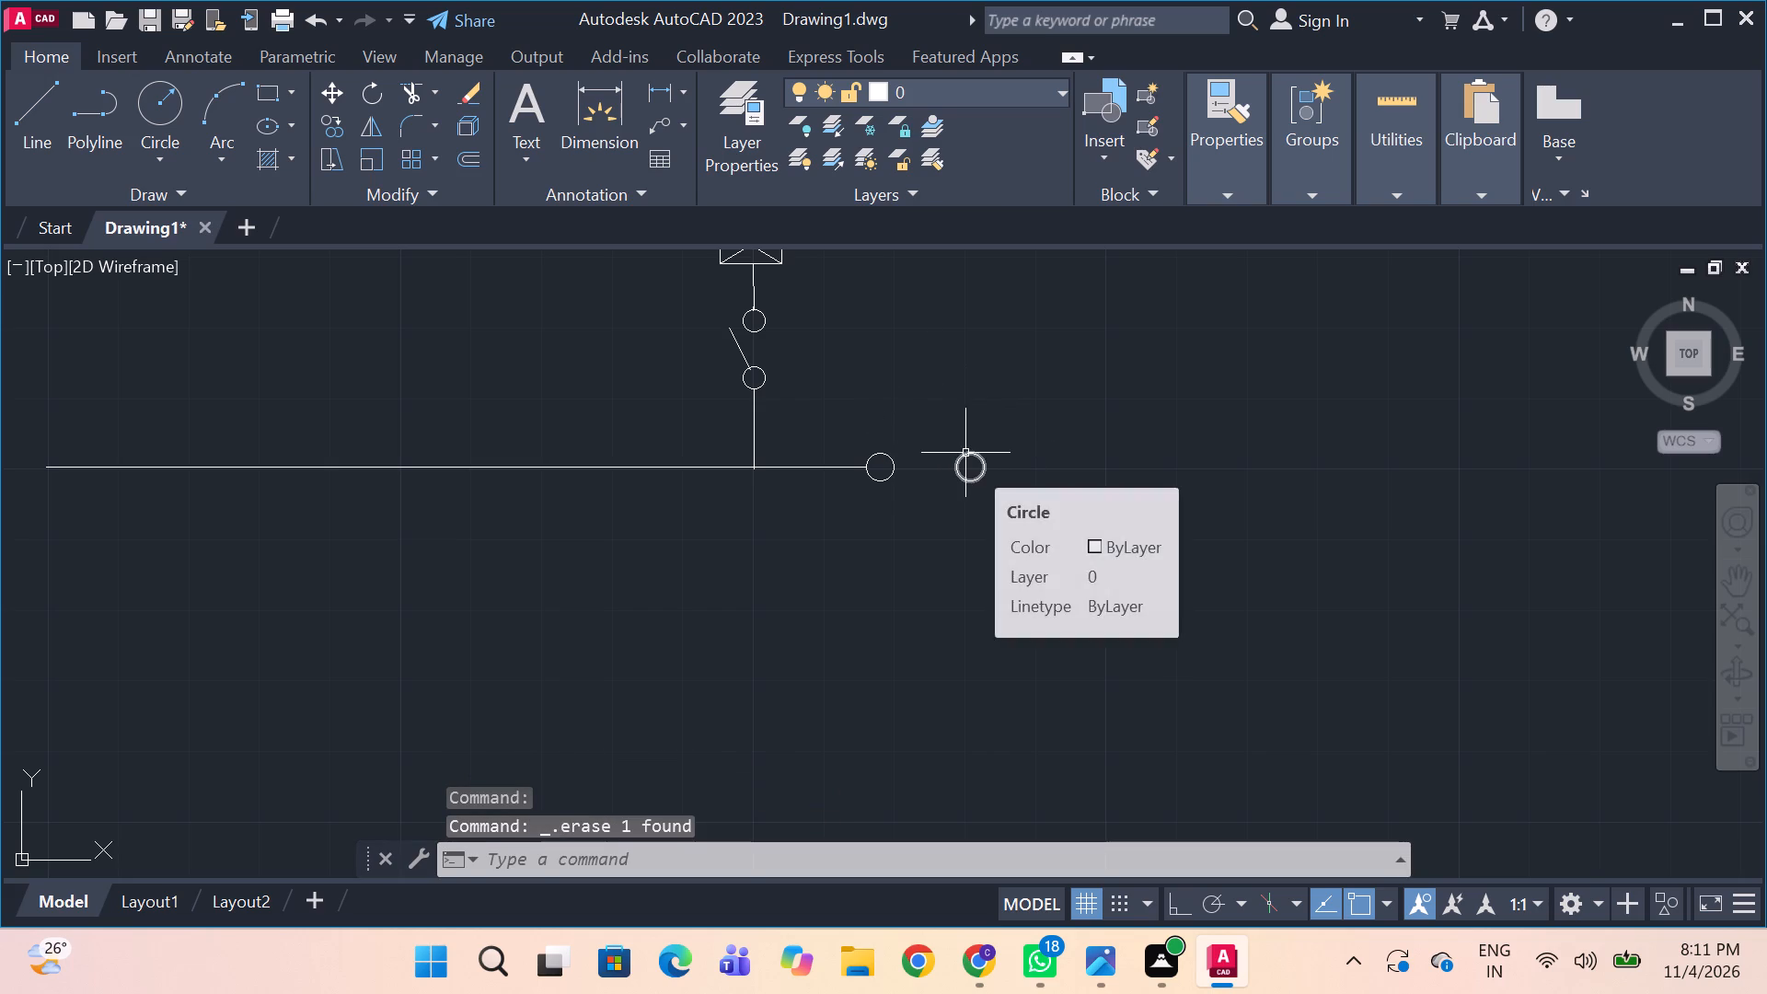
With ortho and object snap off, draw the isolator blade slanting up from the second circle to above the first circle.
key("F8")
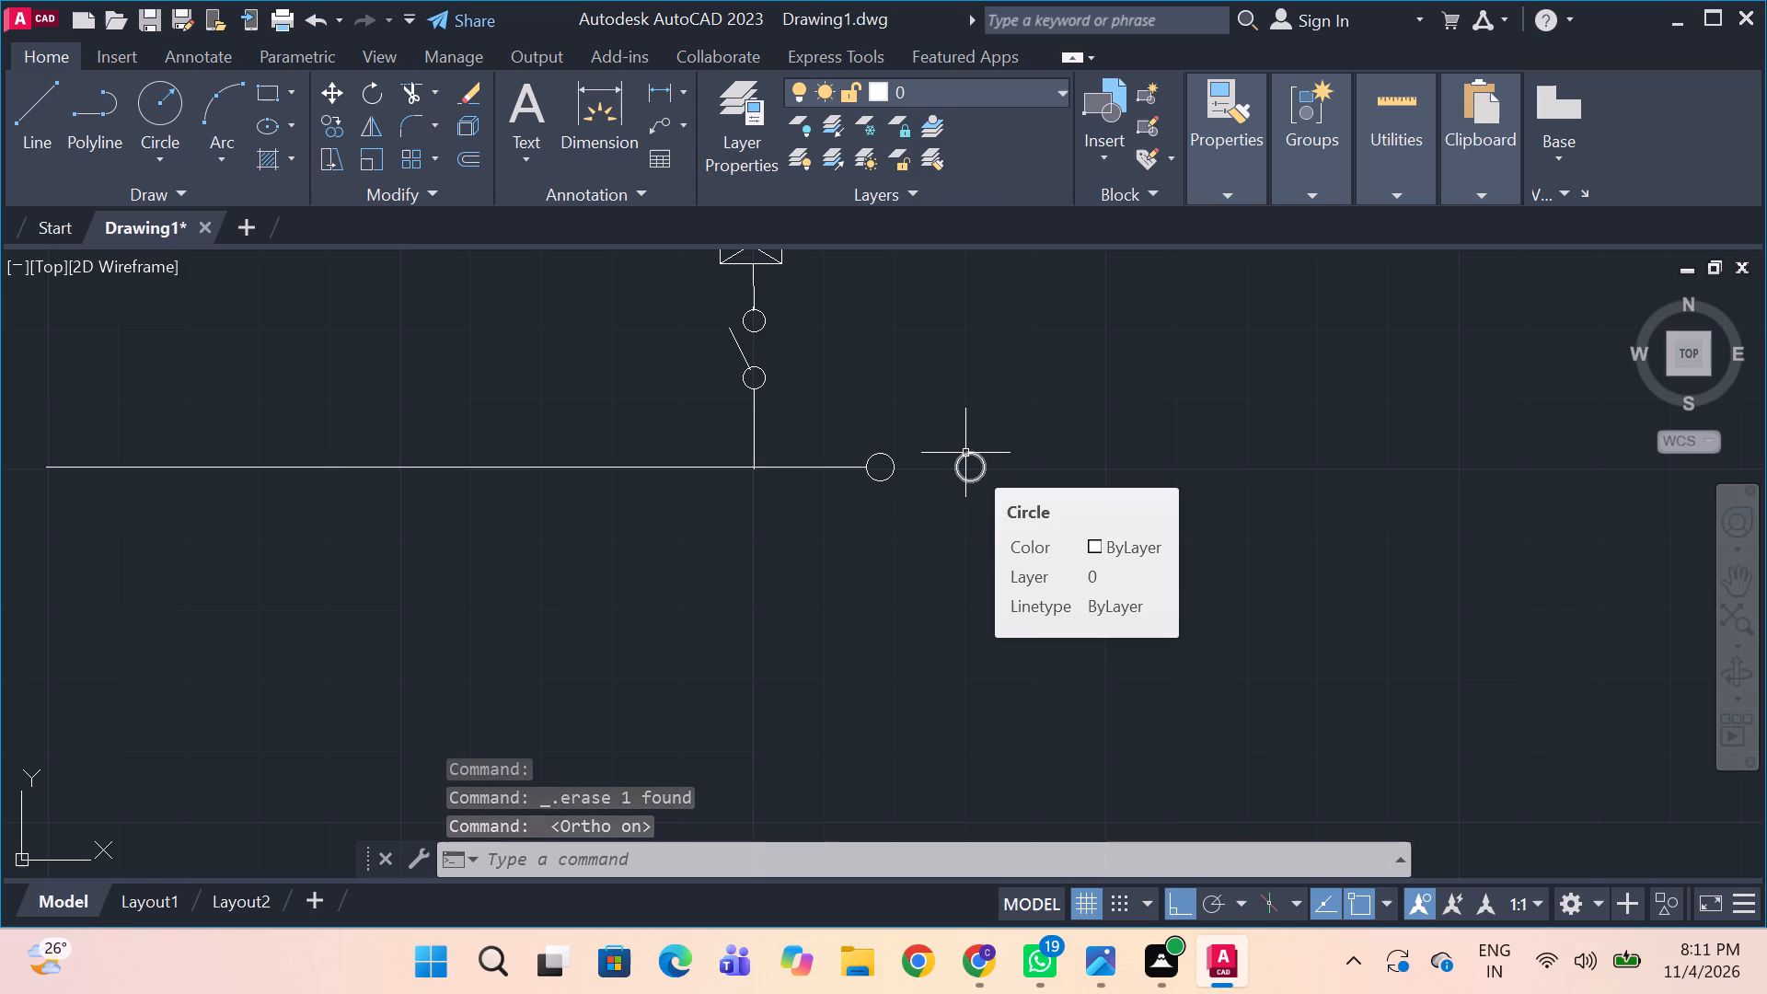
key("F8")
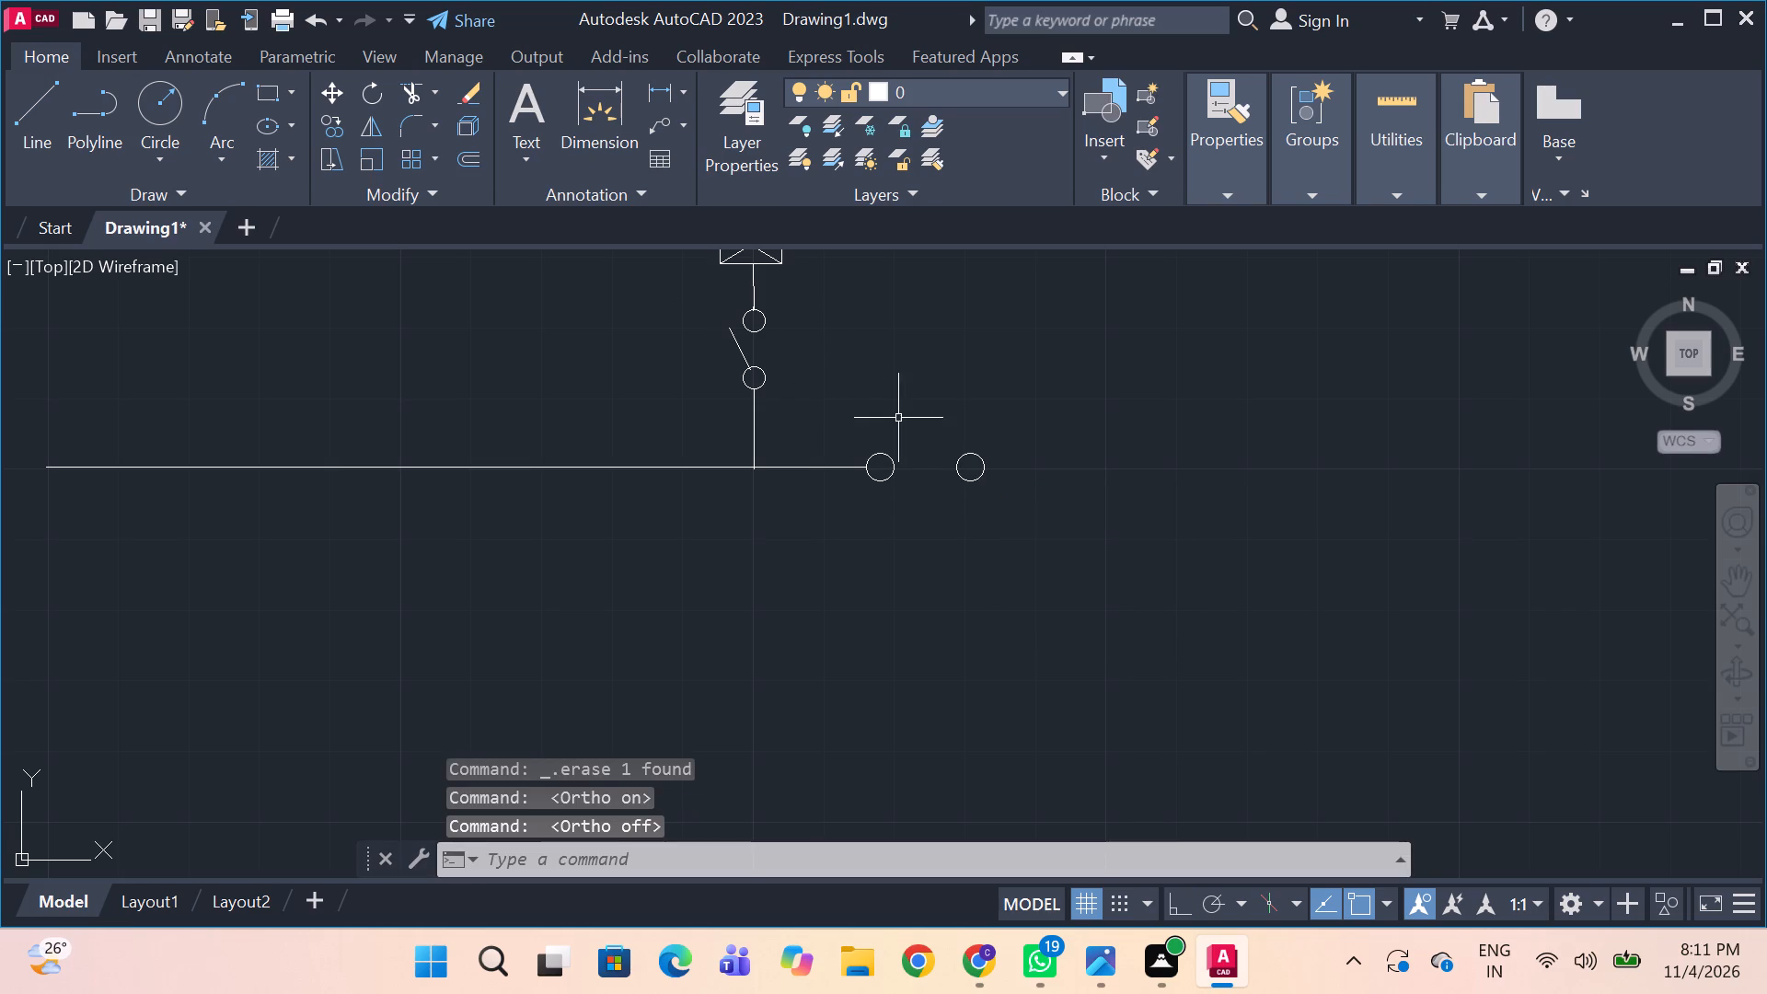
key("F3")
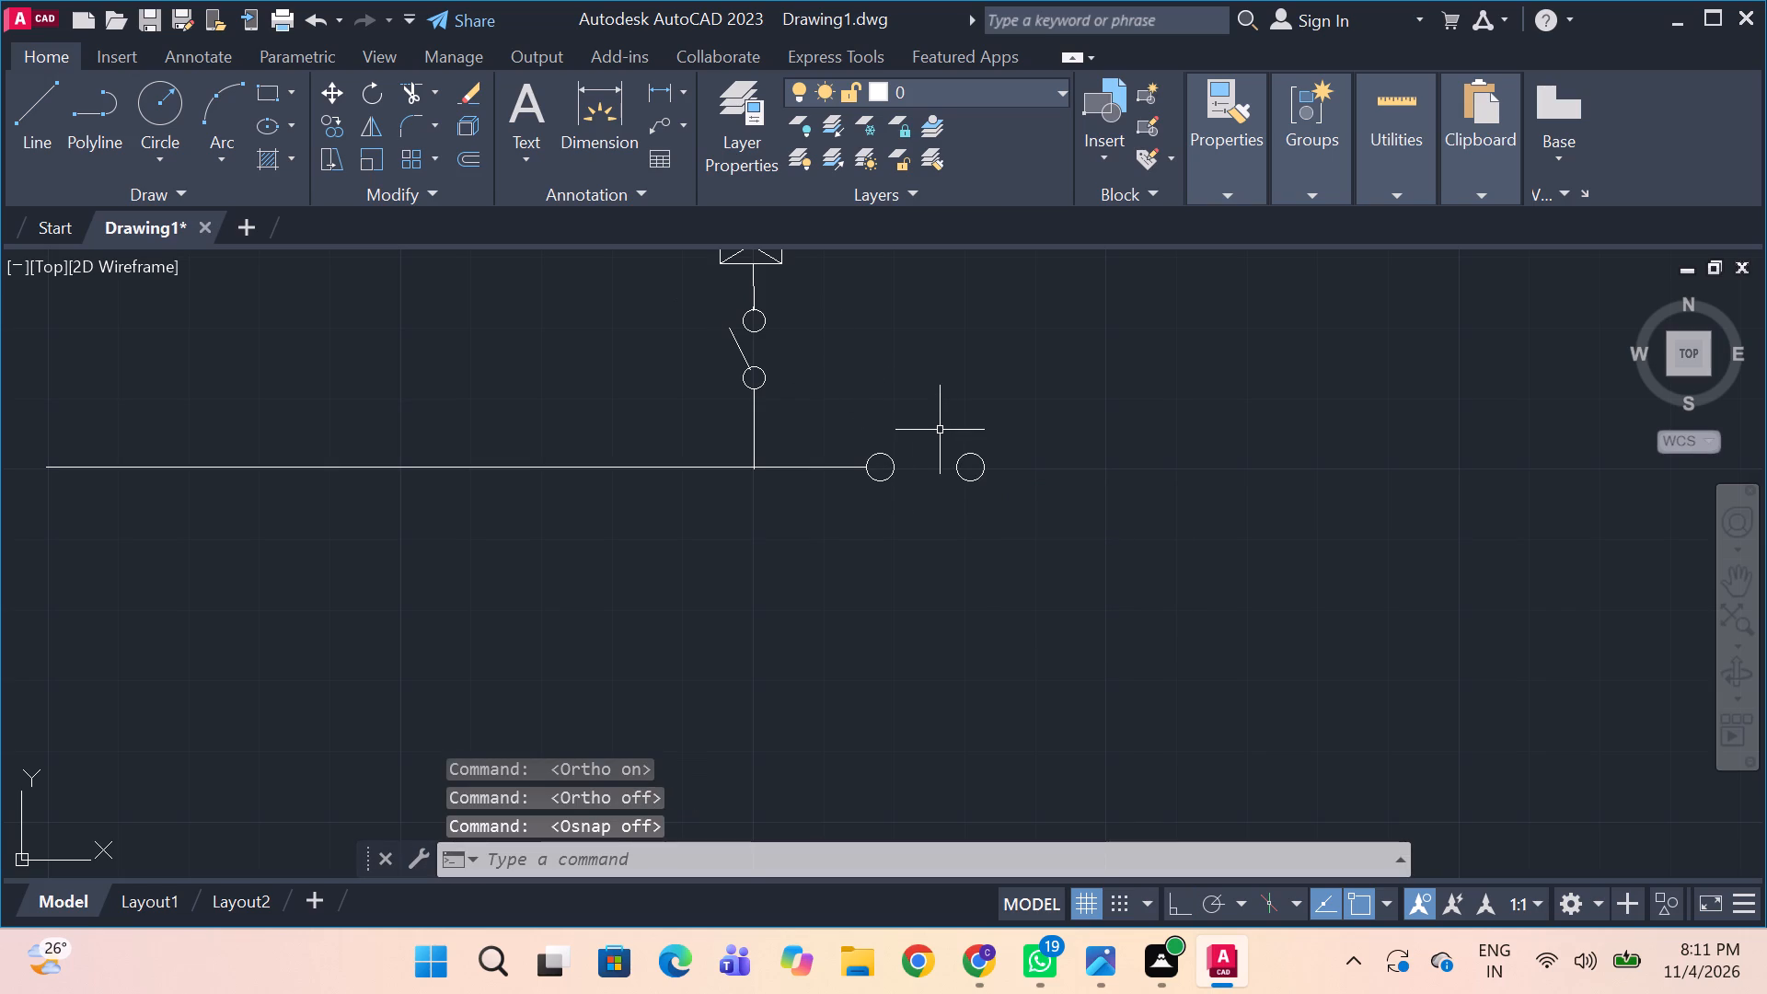
type("l")
key("space")
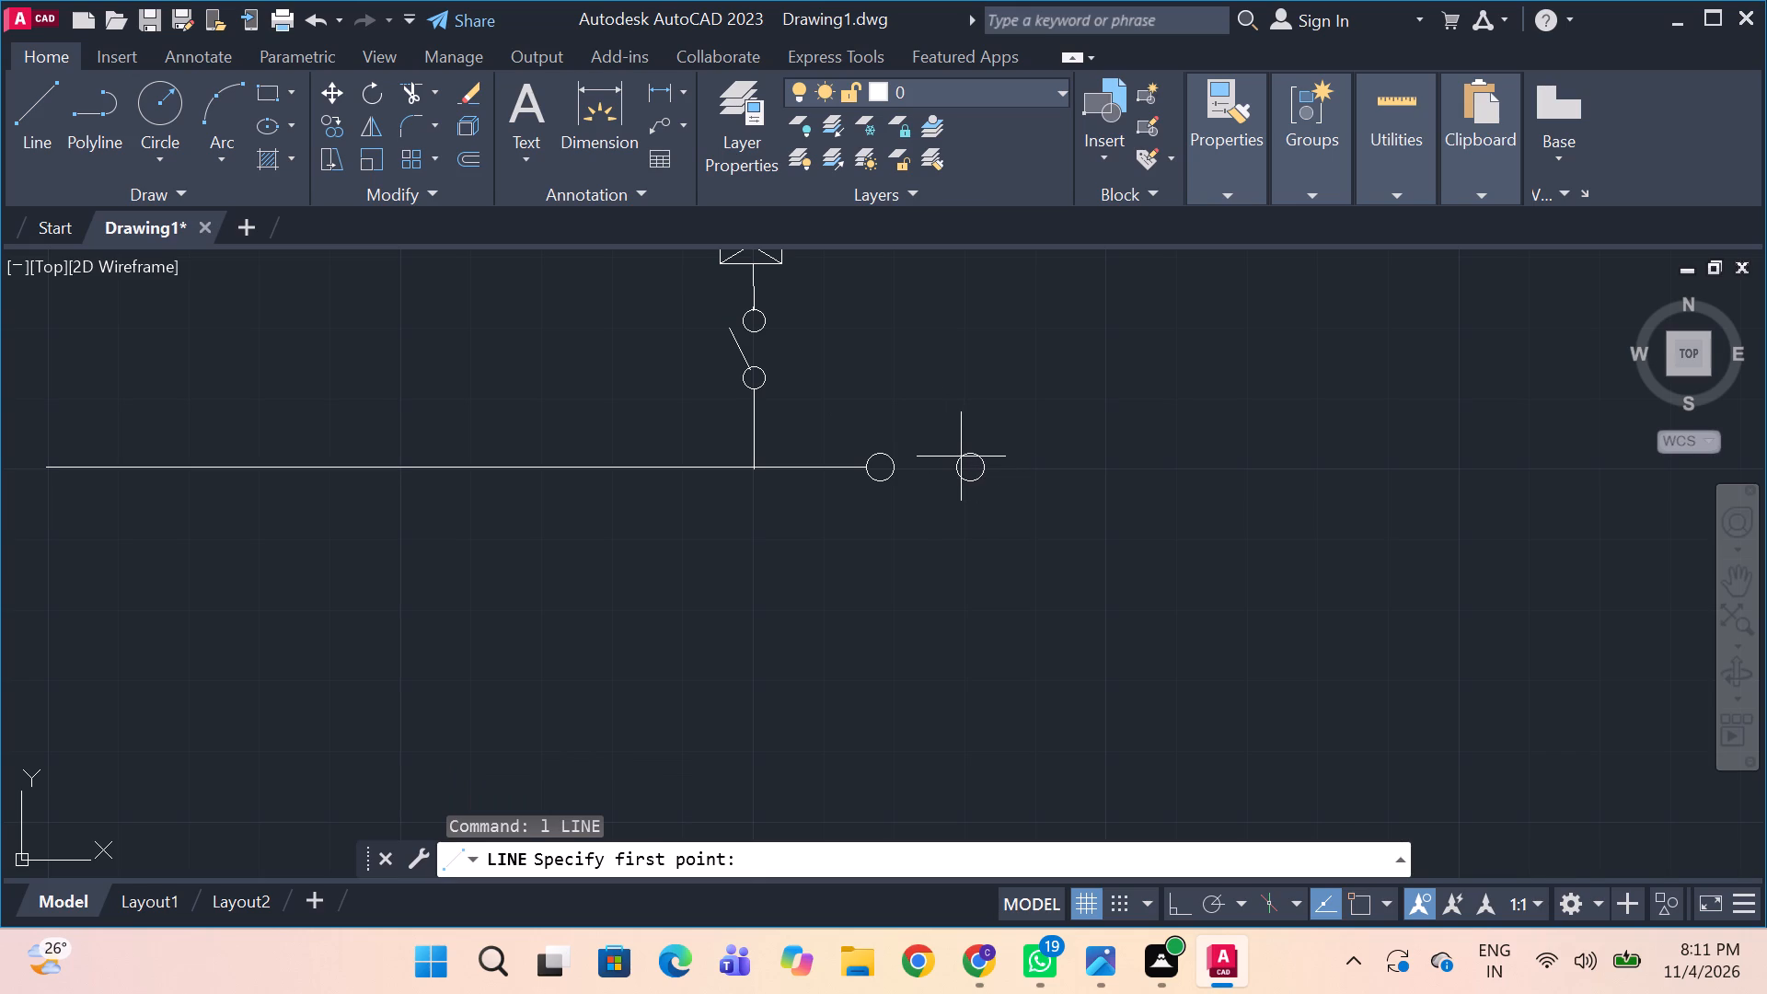
left_click(961, 459)
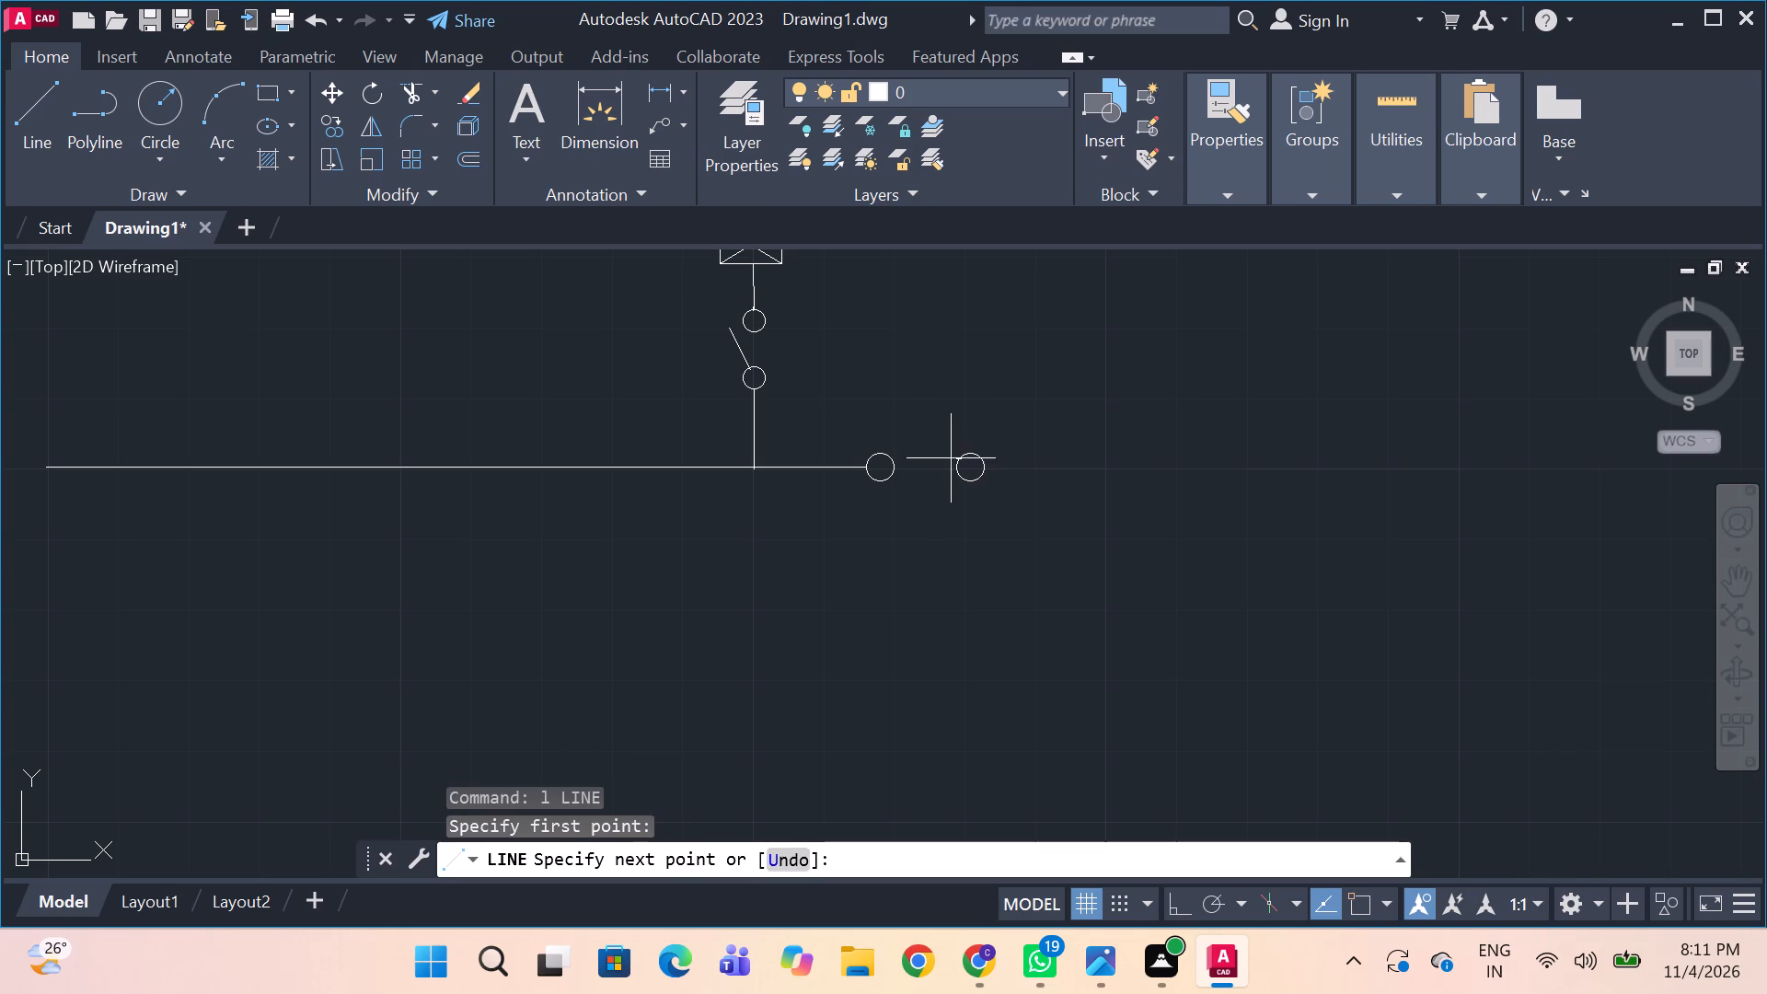
left_click(892, 430)
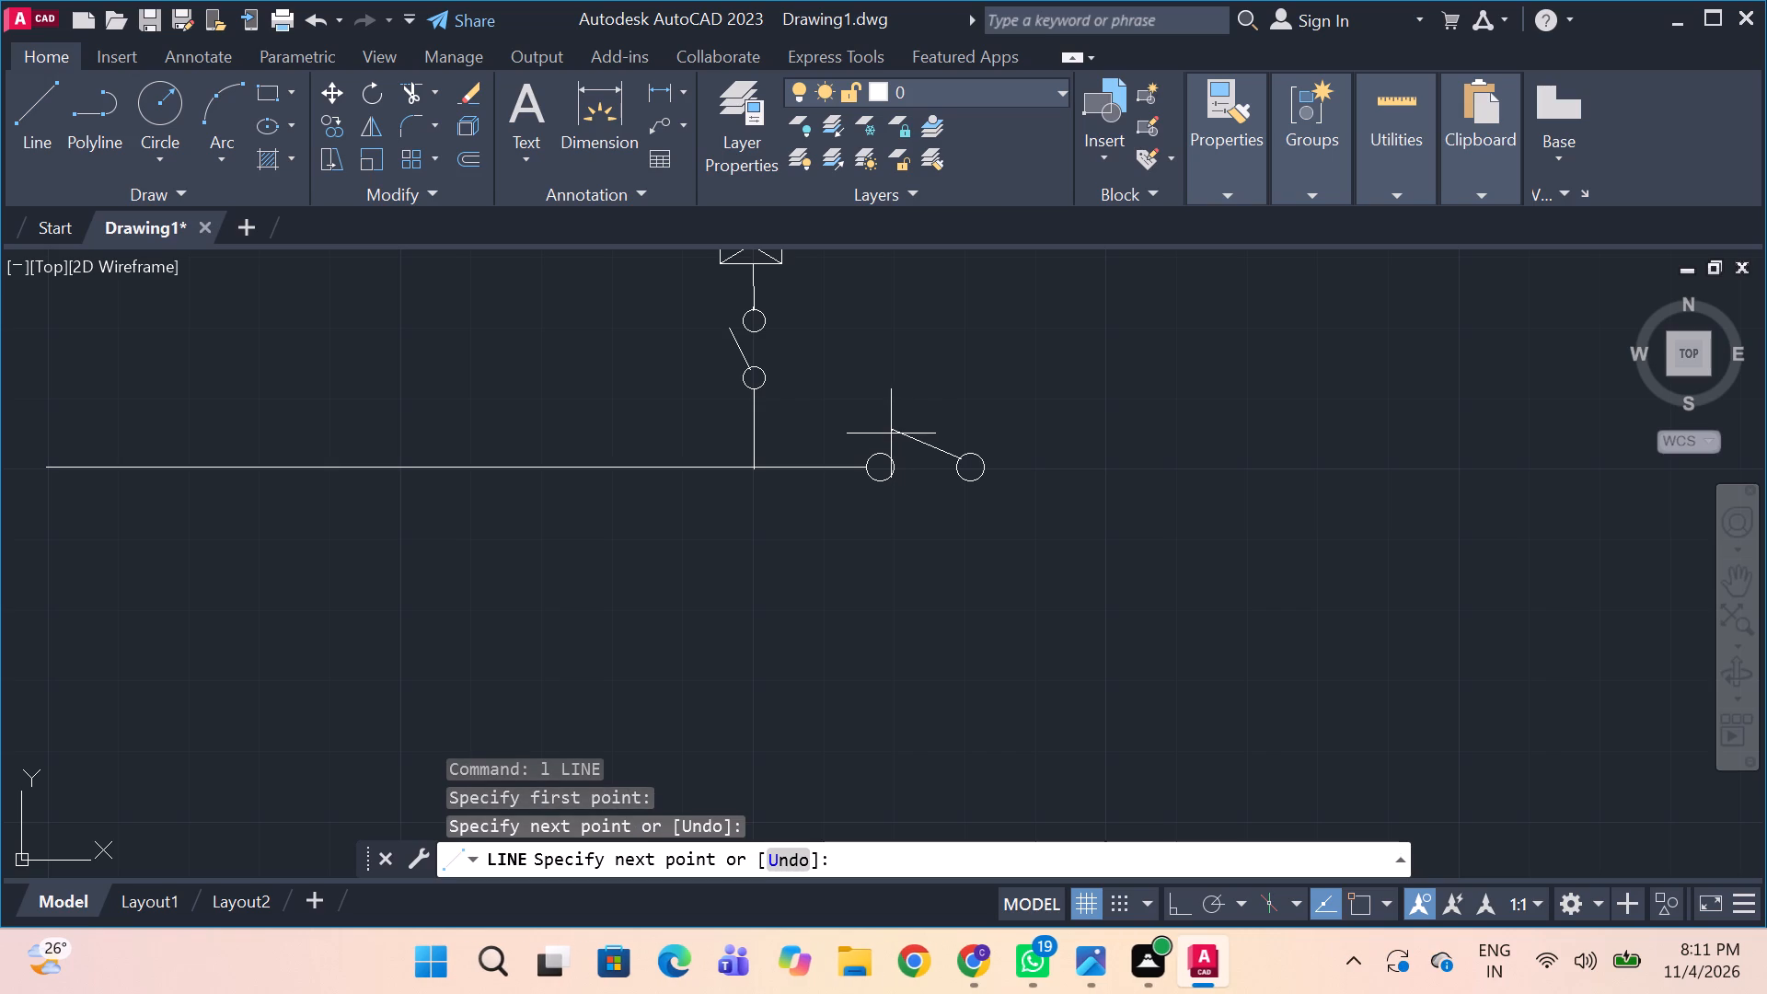
left_click(891, 431)
key("space")
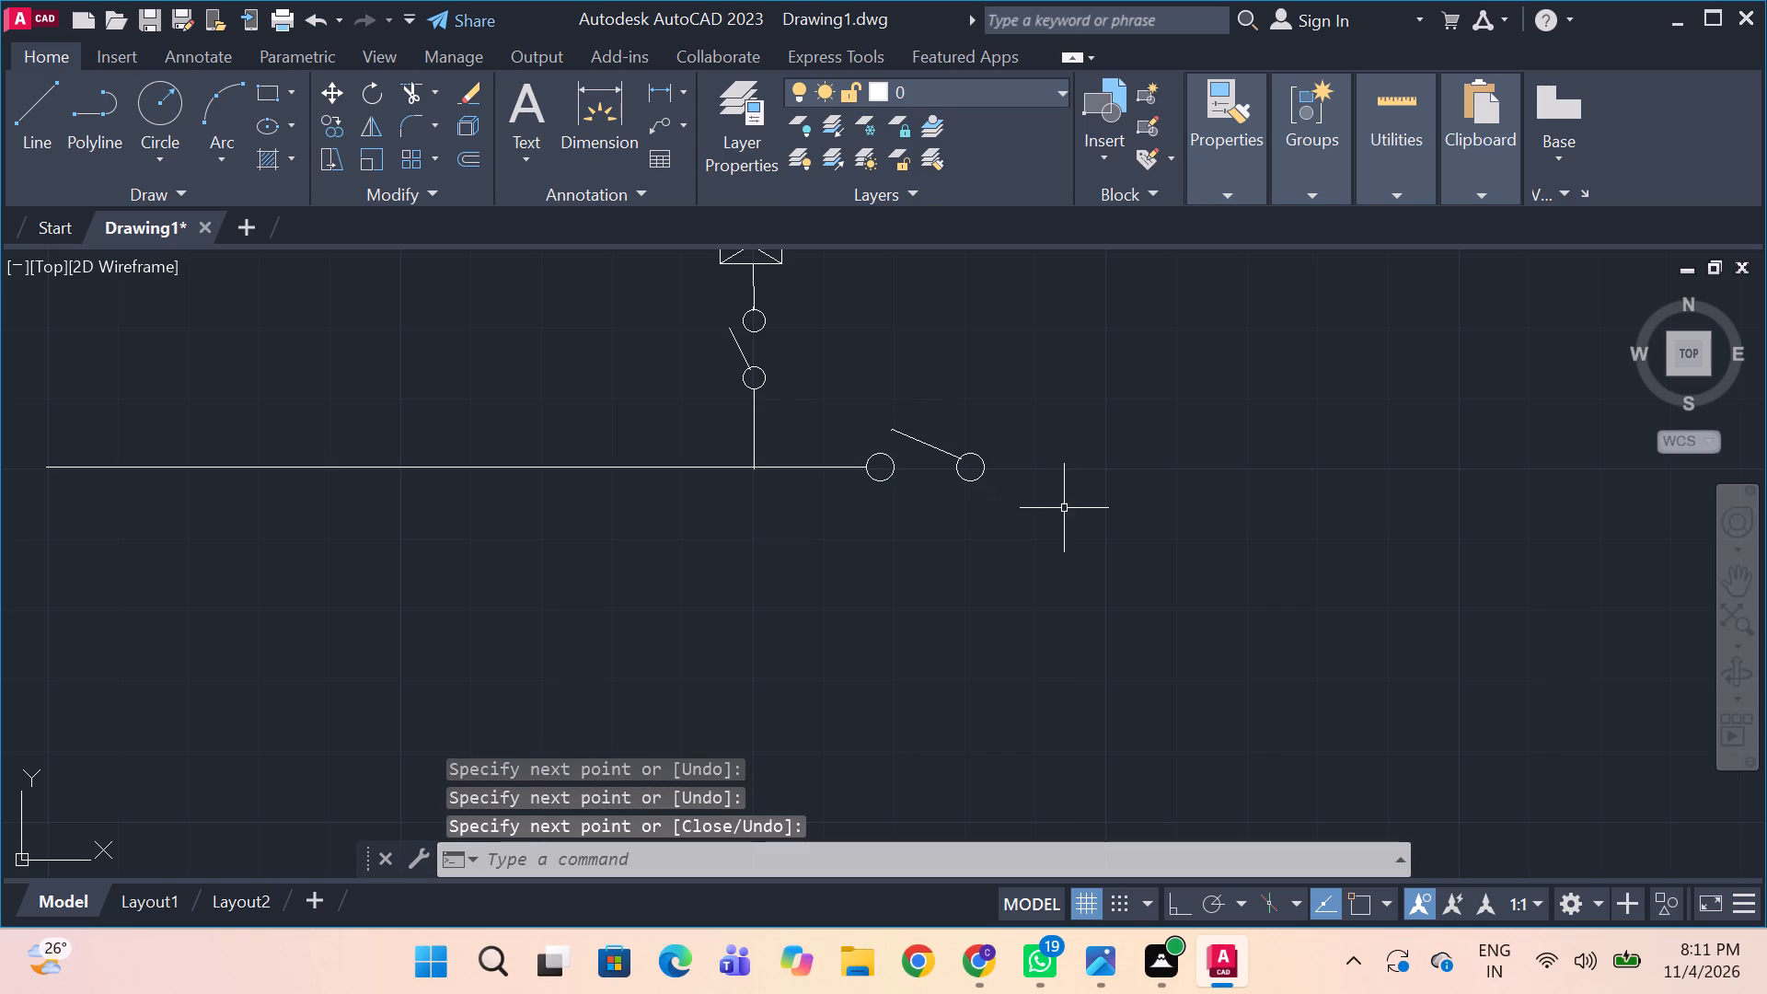
Draw the second bus section as a long horizontal line running right from the second isolator circle's right edge.
type("l")
key("space")
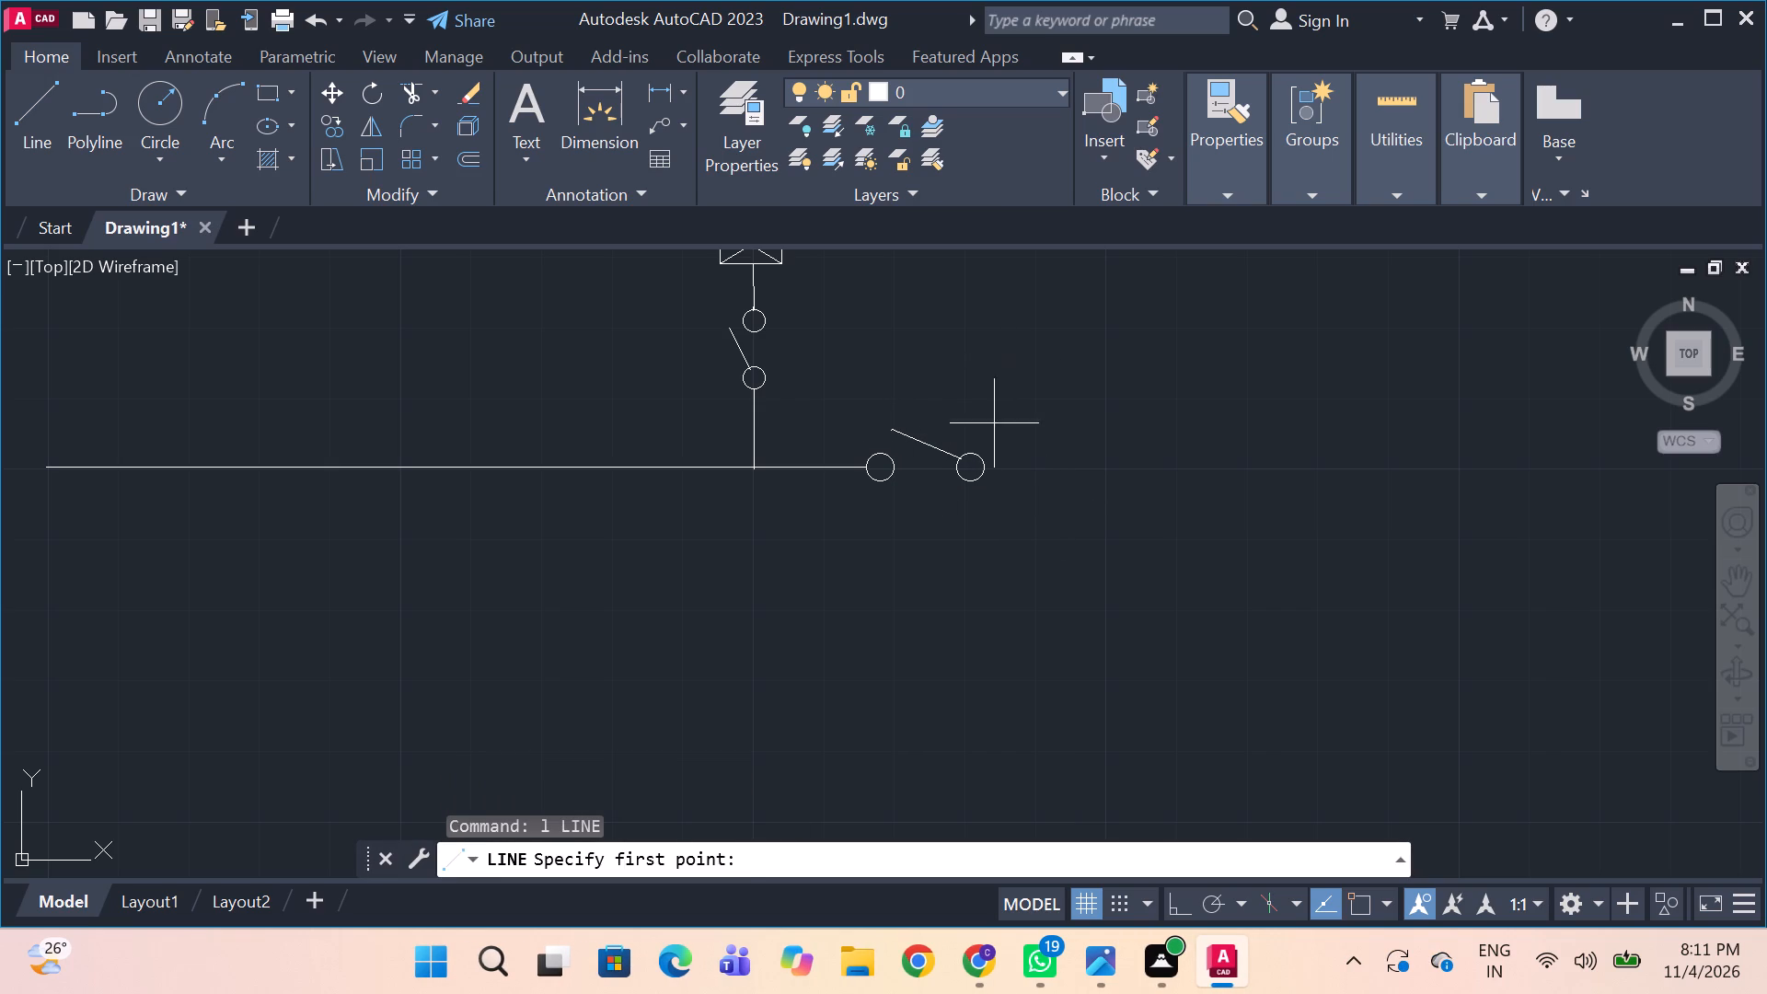
left_click_drag(984, 468, 1033, 468)
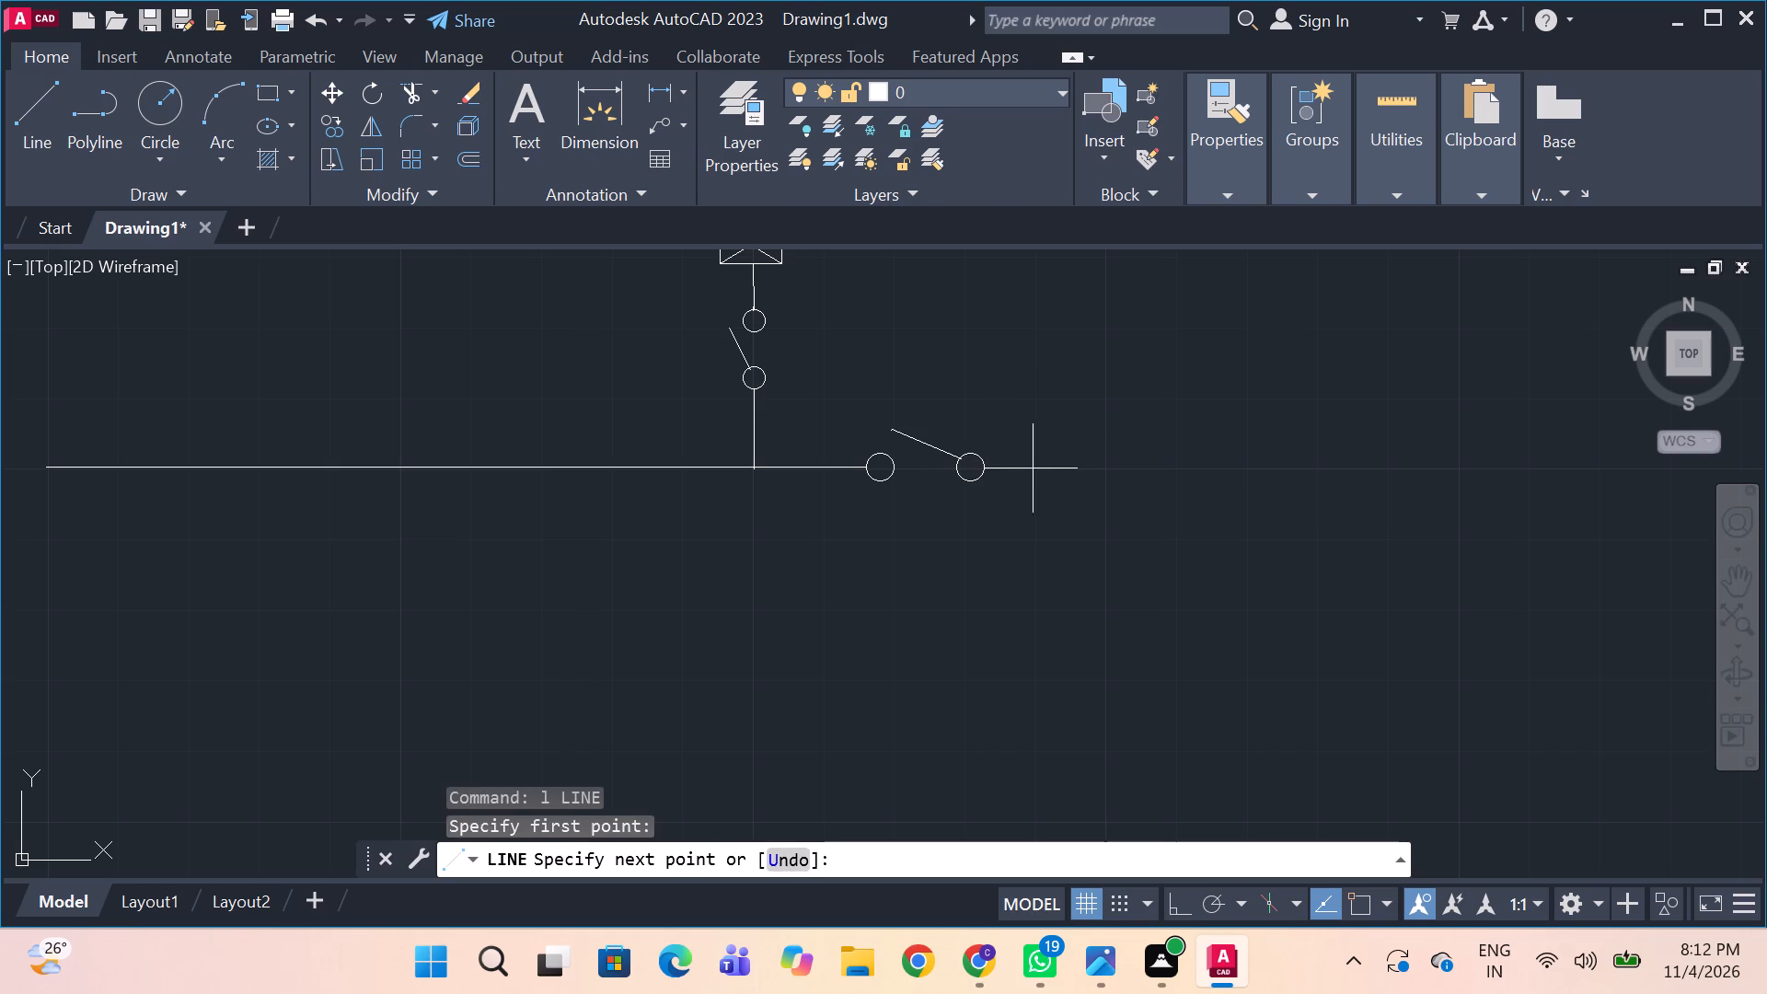
left_click_drag(1033, 468, 1495, 468)
left_click_drag(1495, 468, 1523, 468)
left_click(1523, 468)
key("space")
Check the 33KV bus layout in the reference image and extend the bus line's right end with a short horizontal line.
key("alt+Tab")
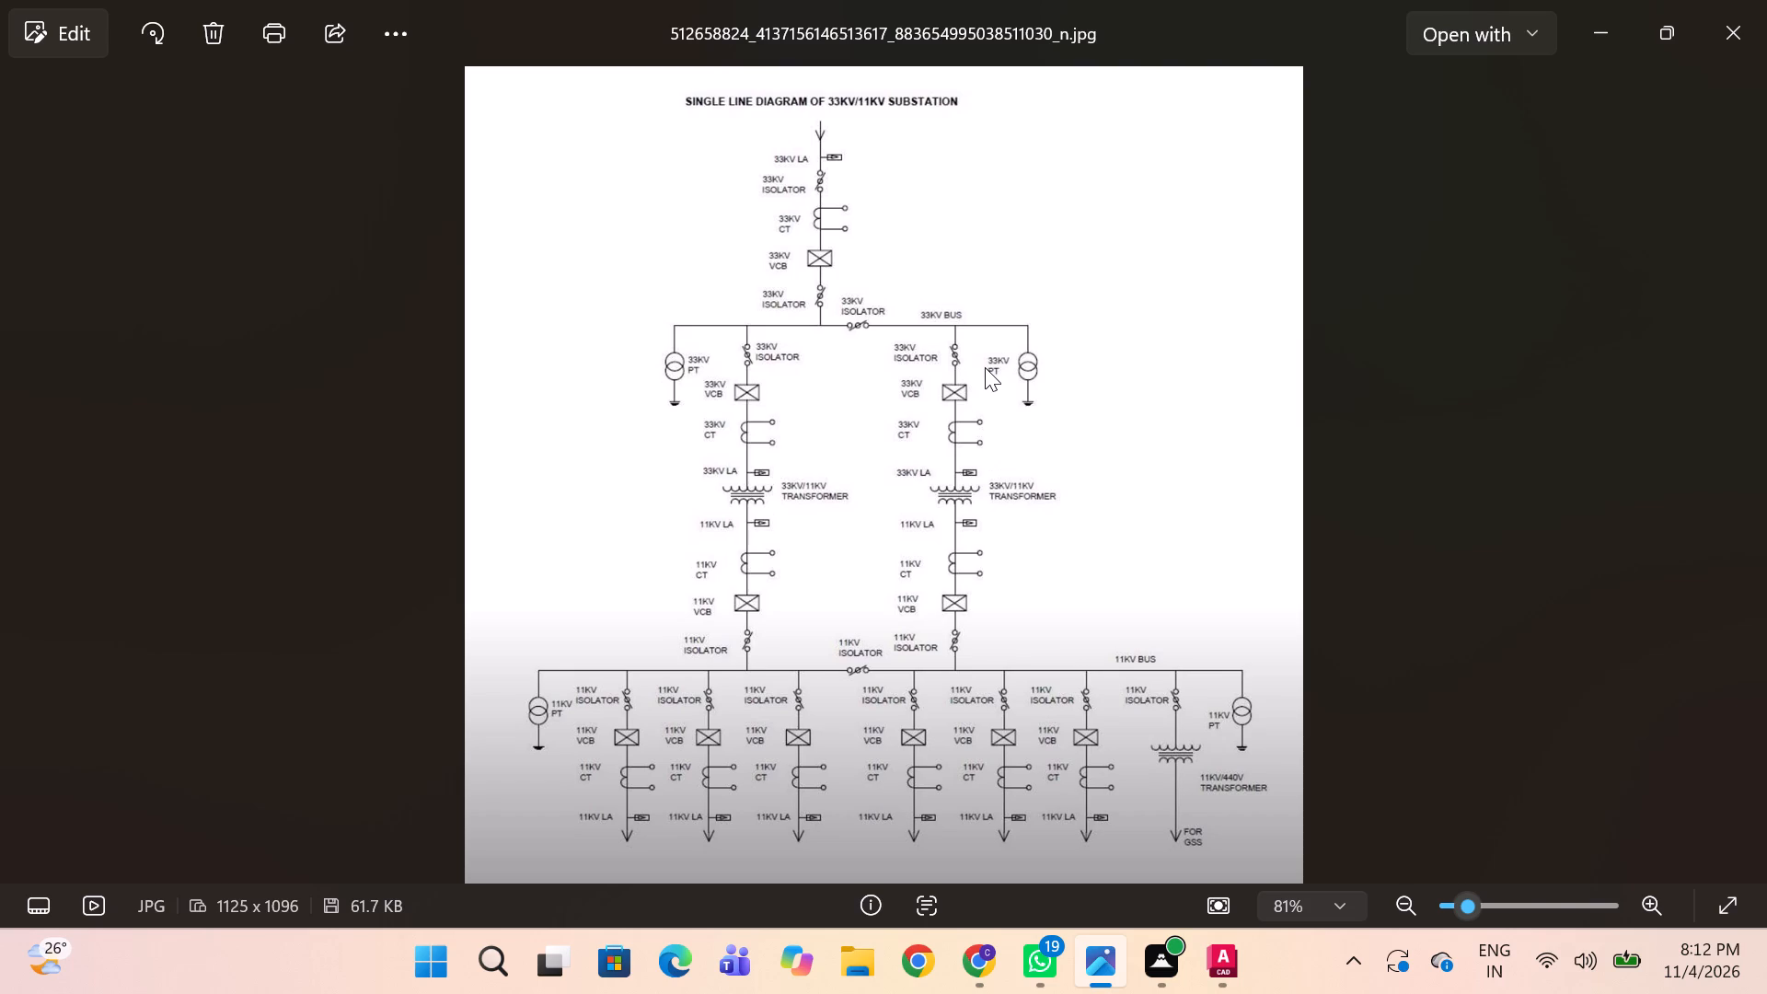
key("alt+Tab")
key("alt+Tab")
key("alt+Tab")
key("alt+Tab")
key("alt+Tab")
middle_click_drag(815, 599, 852, 581)
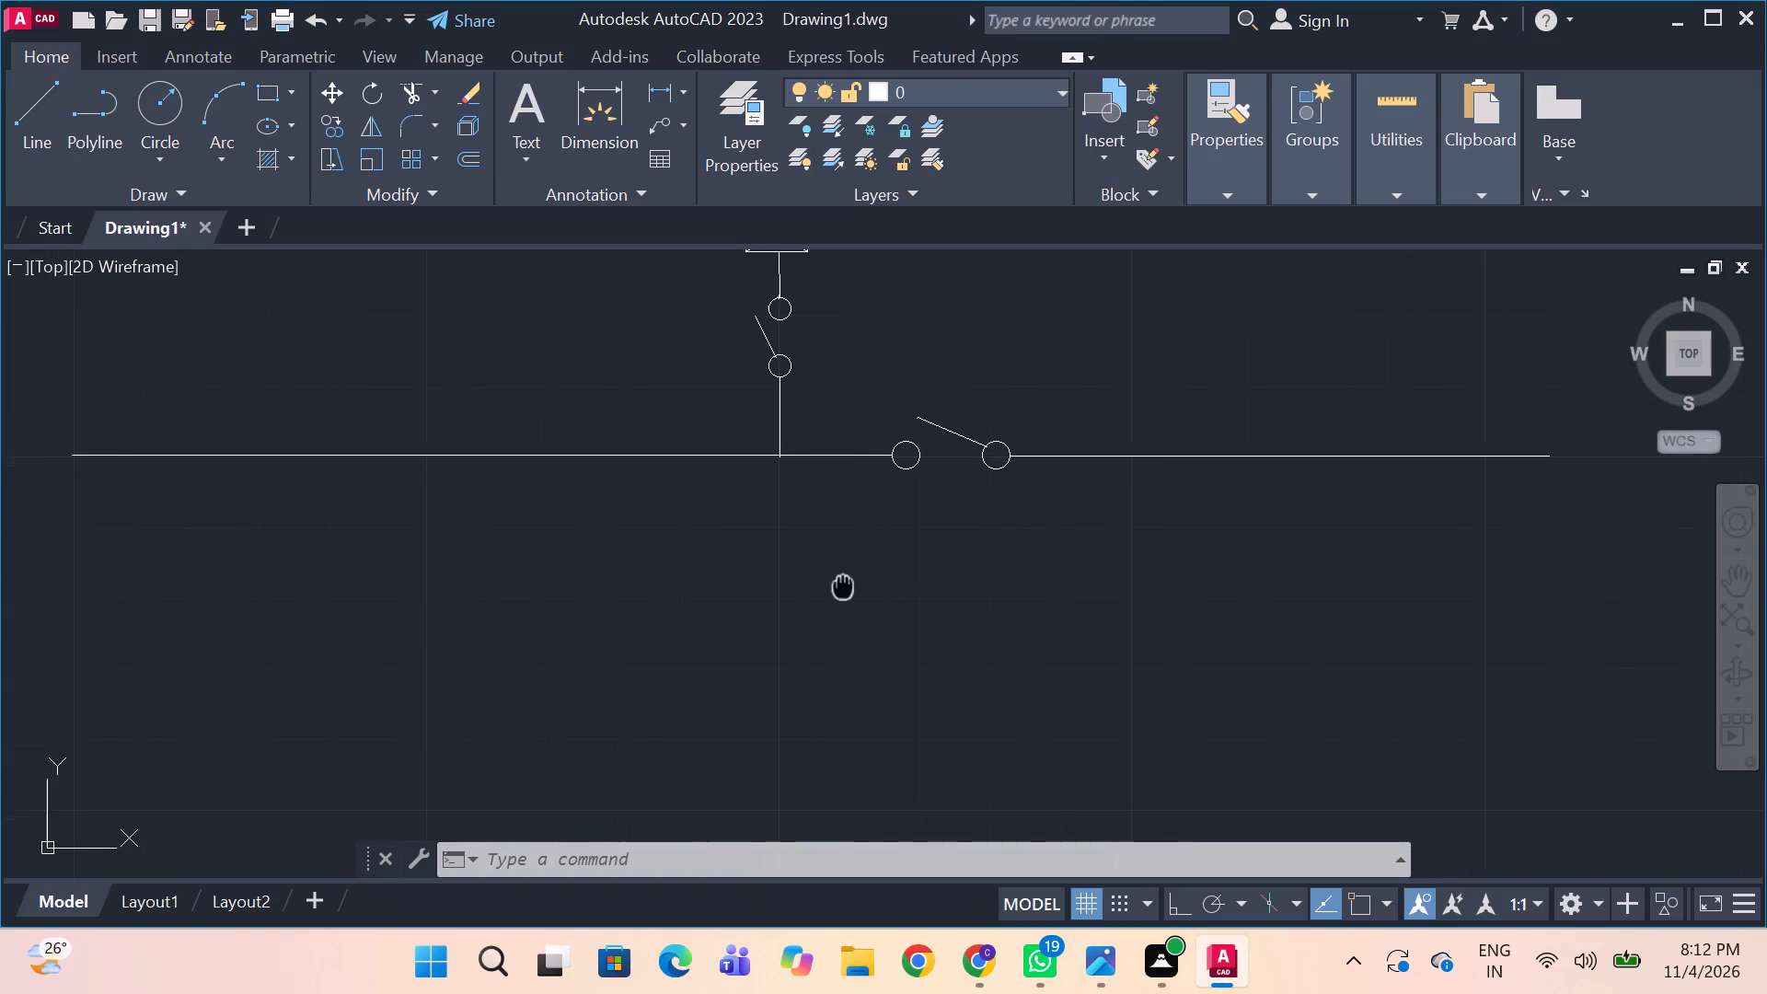
middle_click_drag(852, 581, 904, 528)
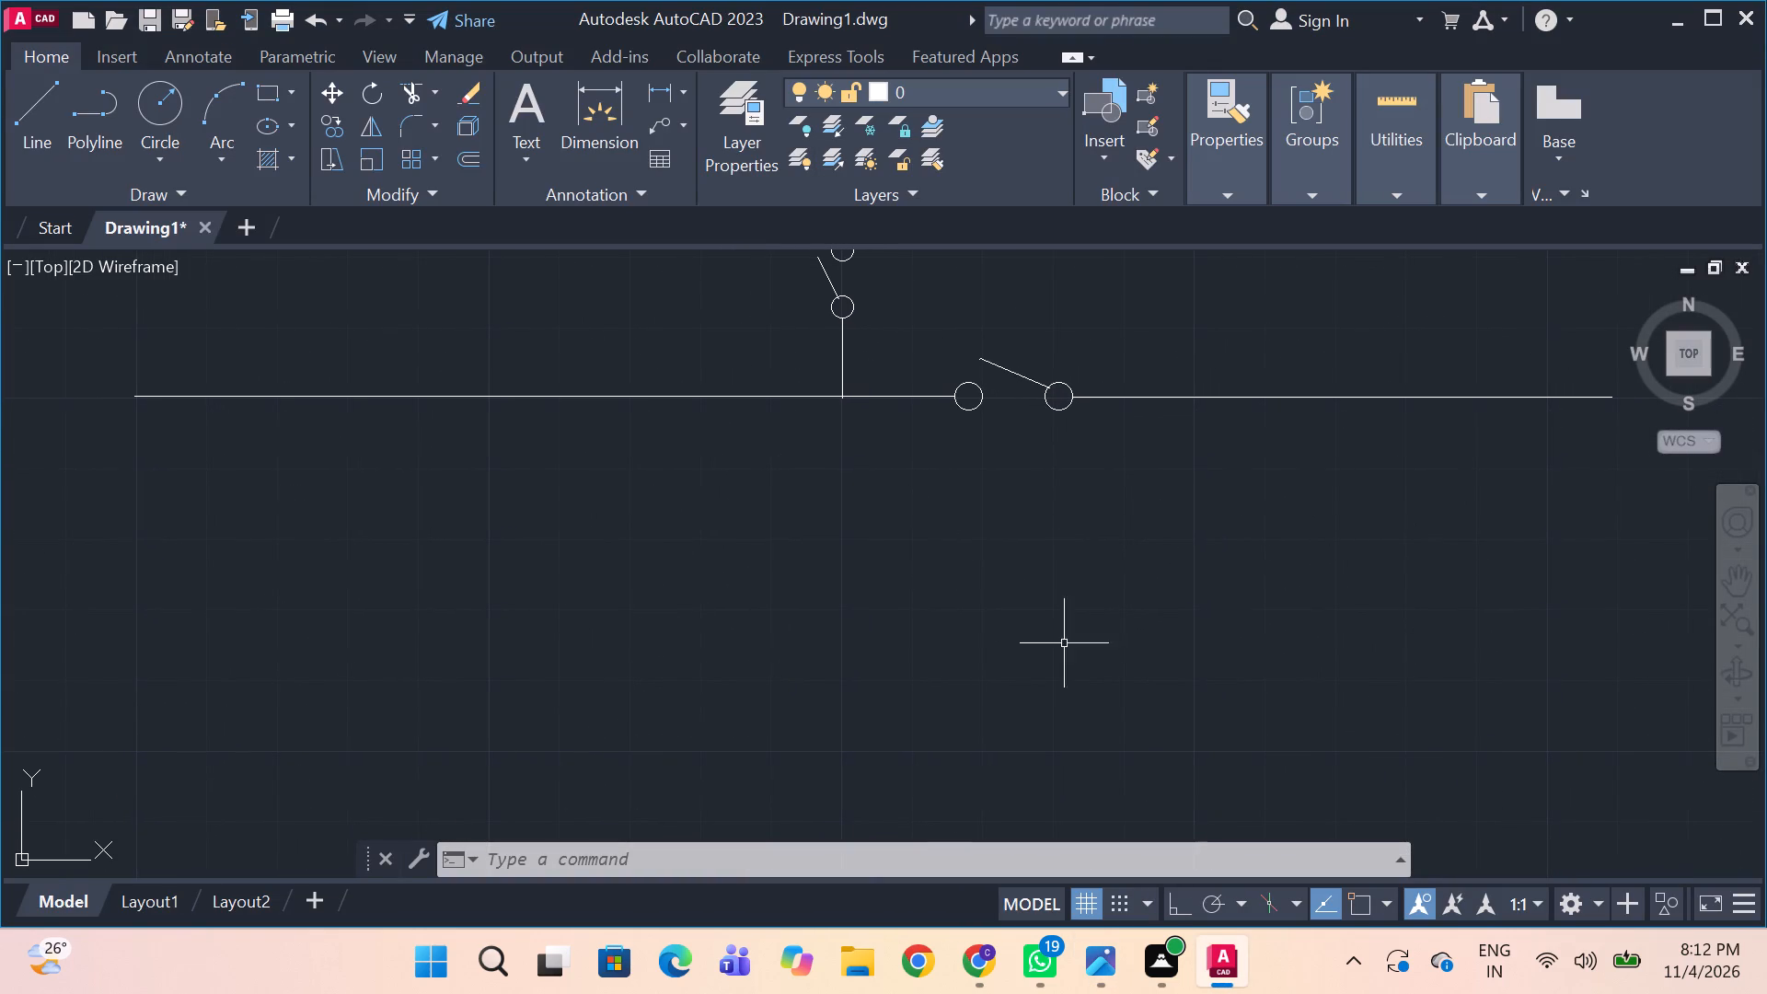
middle_click_drag(949, 643, 847, 601)
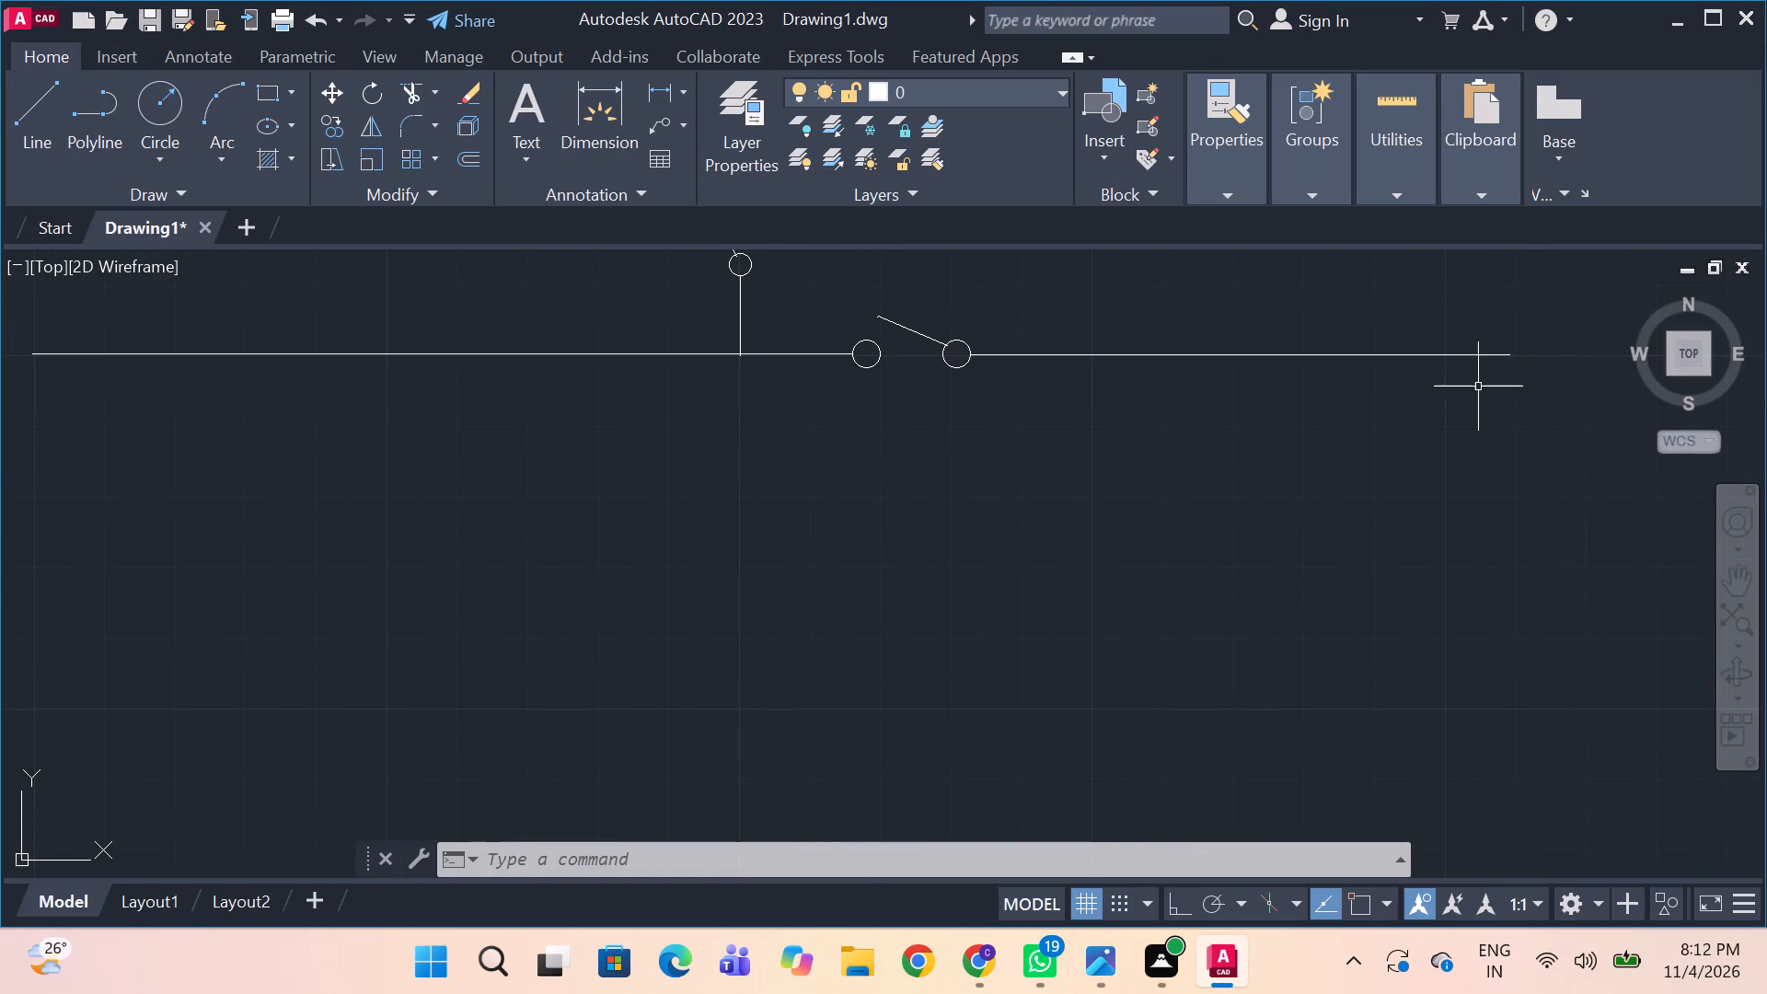
type("l")
key("space")
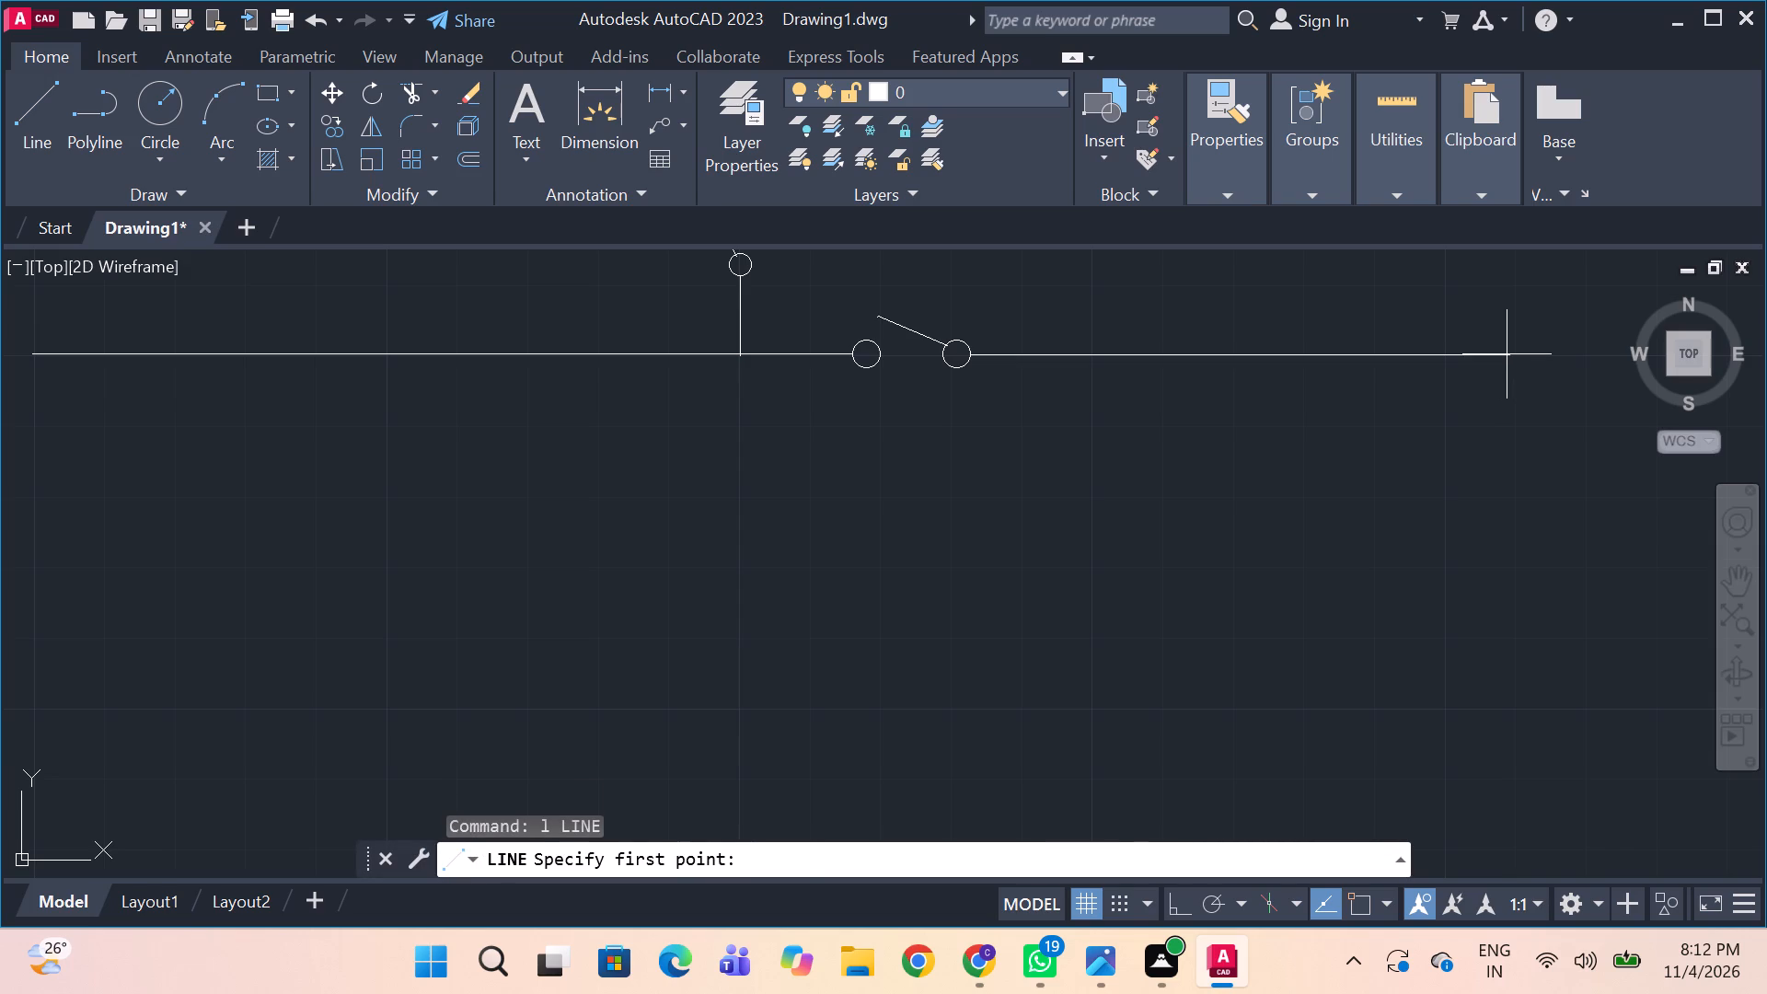
left_click_drag(1507, 354, 1600, 354)
left_click(1600, 354)
key("space")
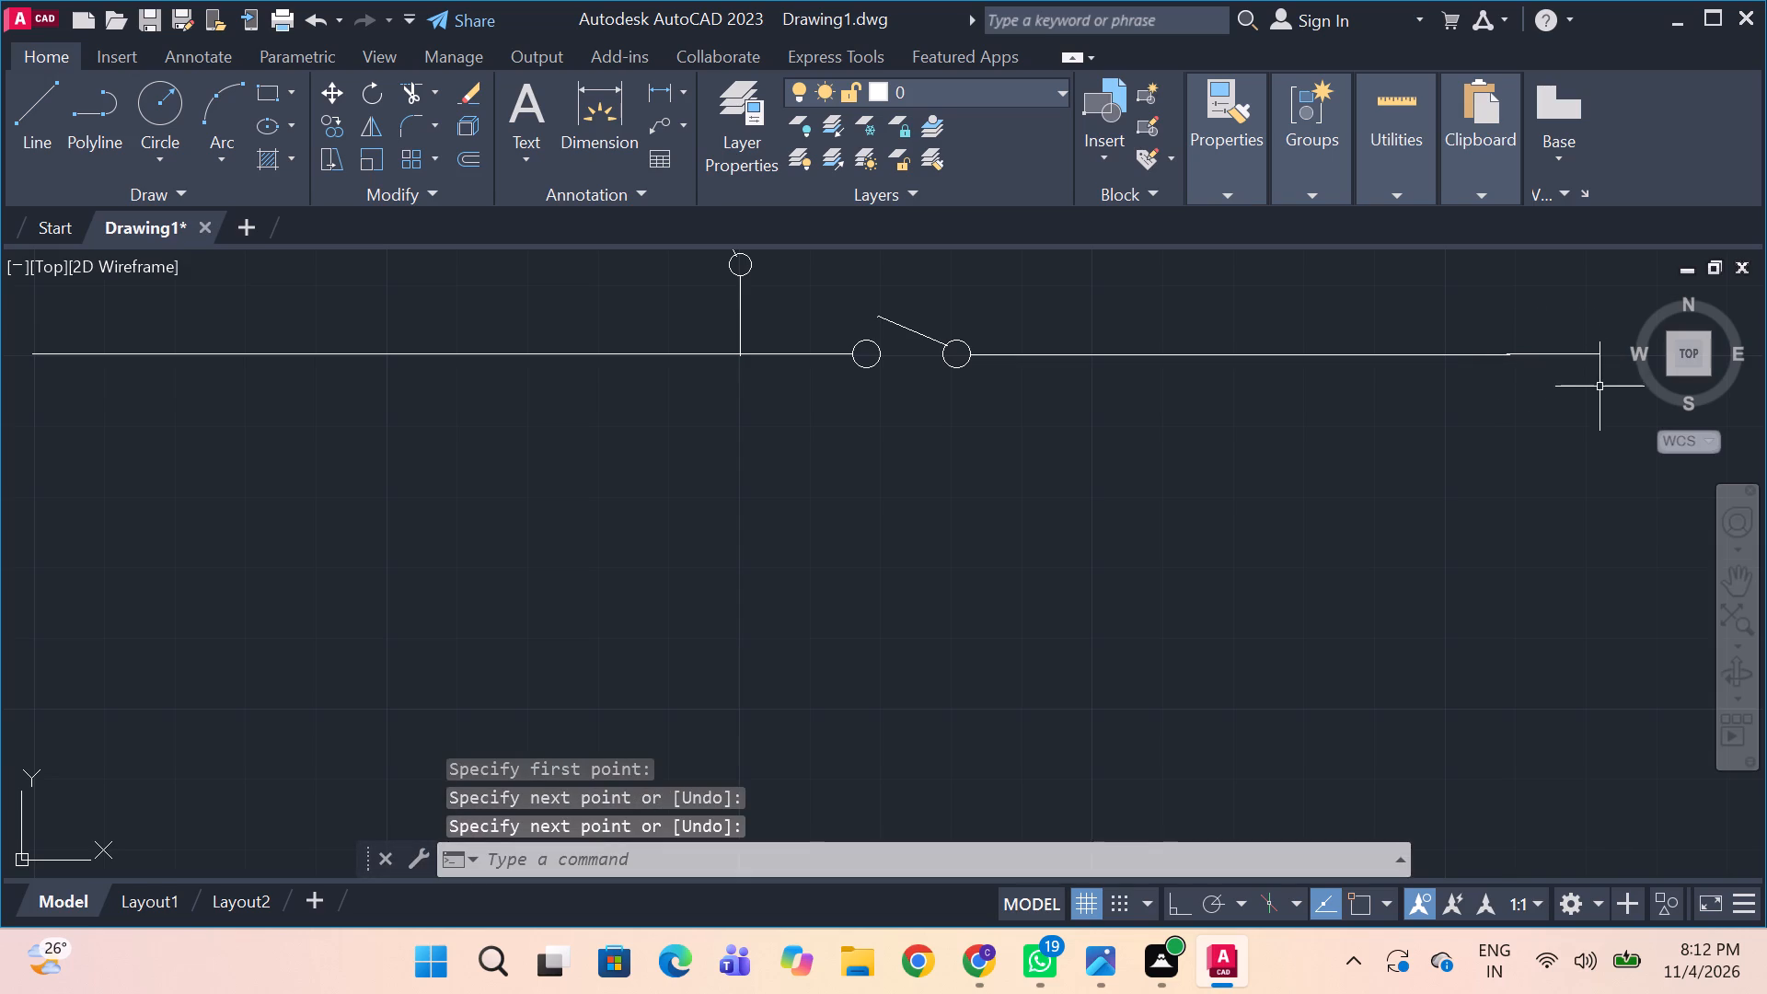
With ortho on, draw a vertical branch line straight down from the right end of the 33KV bus.
type("l")
key("space")
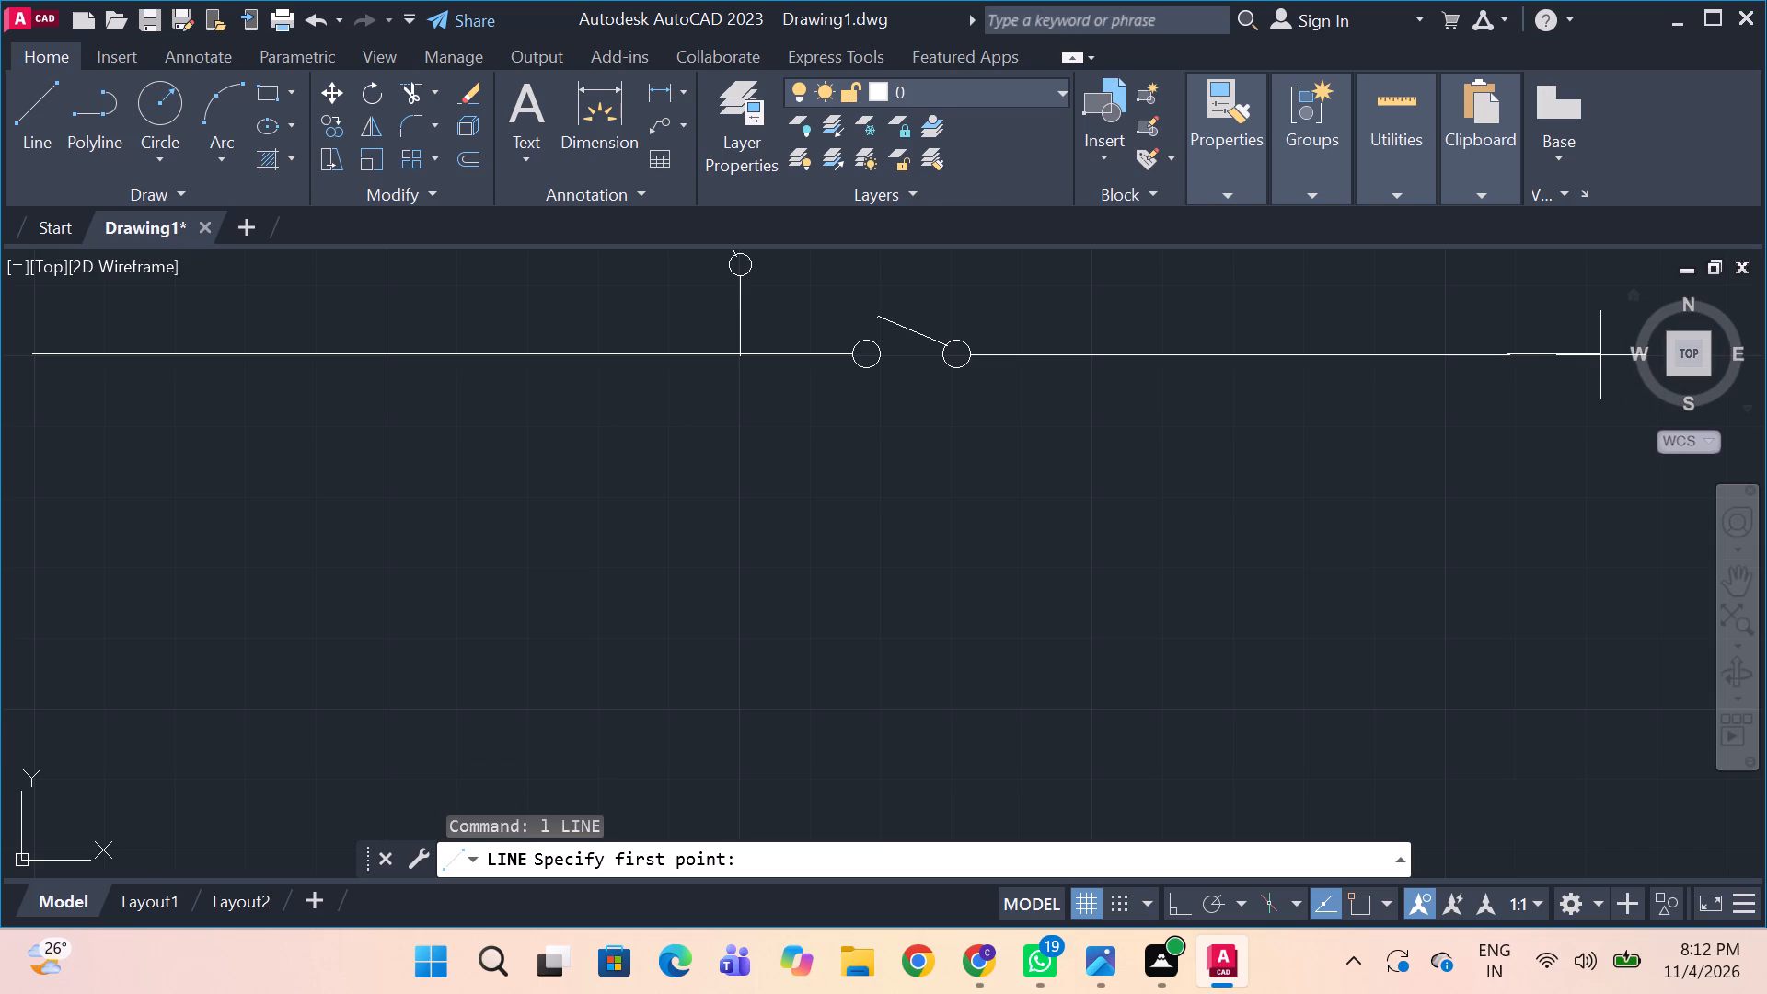
left_click_drag(1599, 355, 1597, 410)
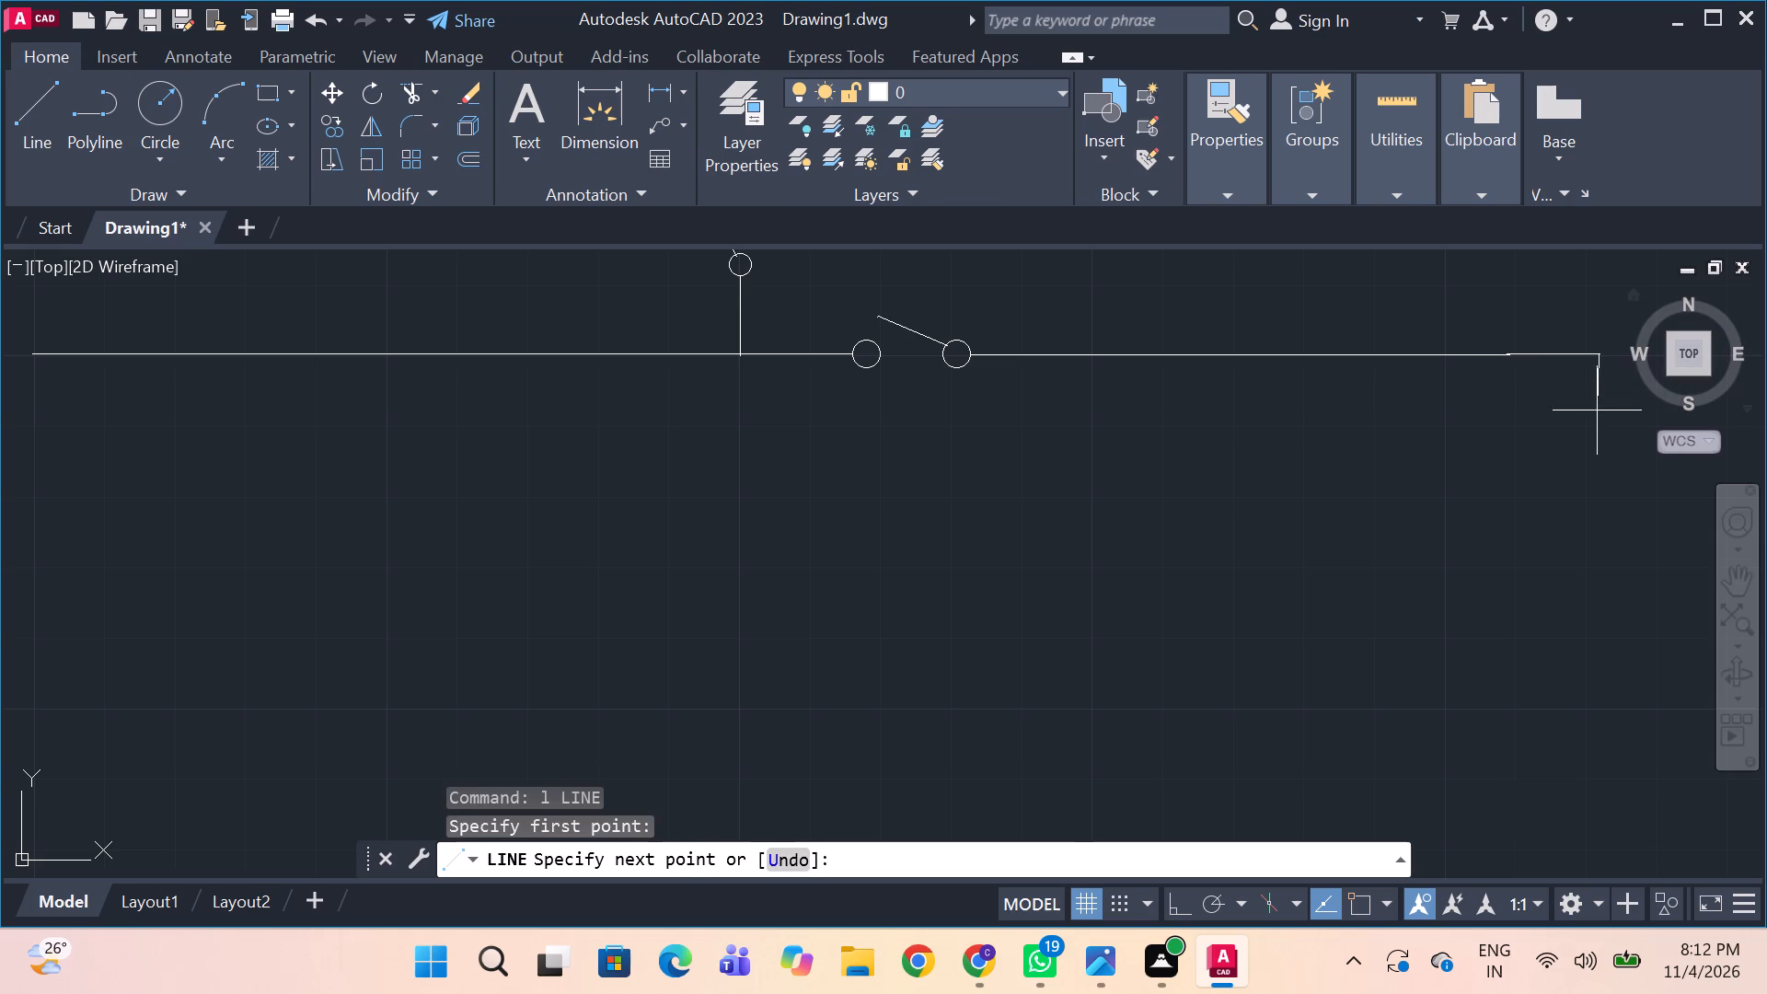
left_click_drag(1597, 410, 1600, 497)
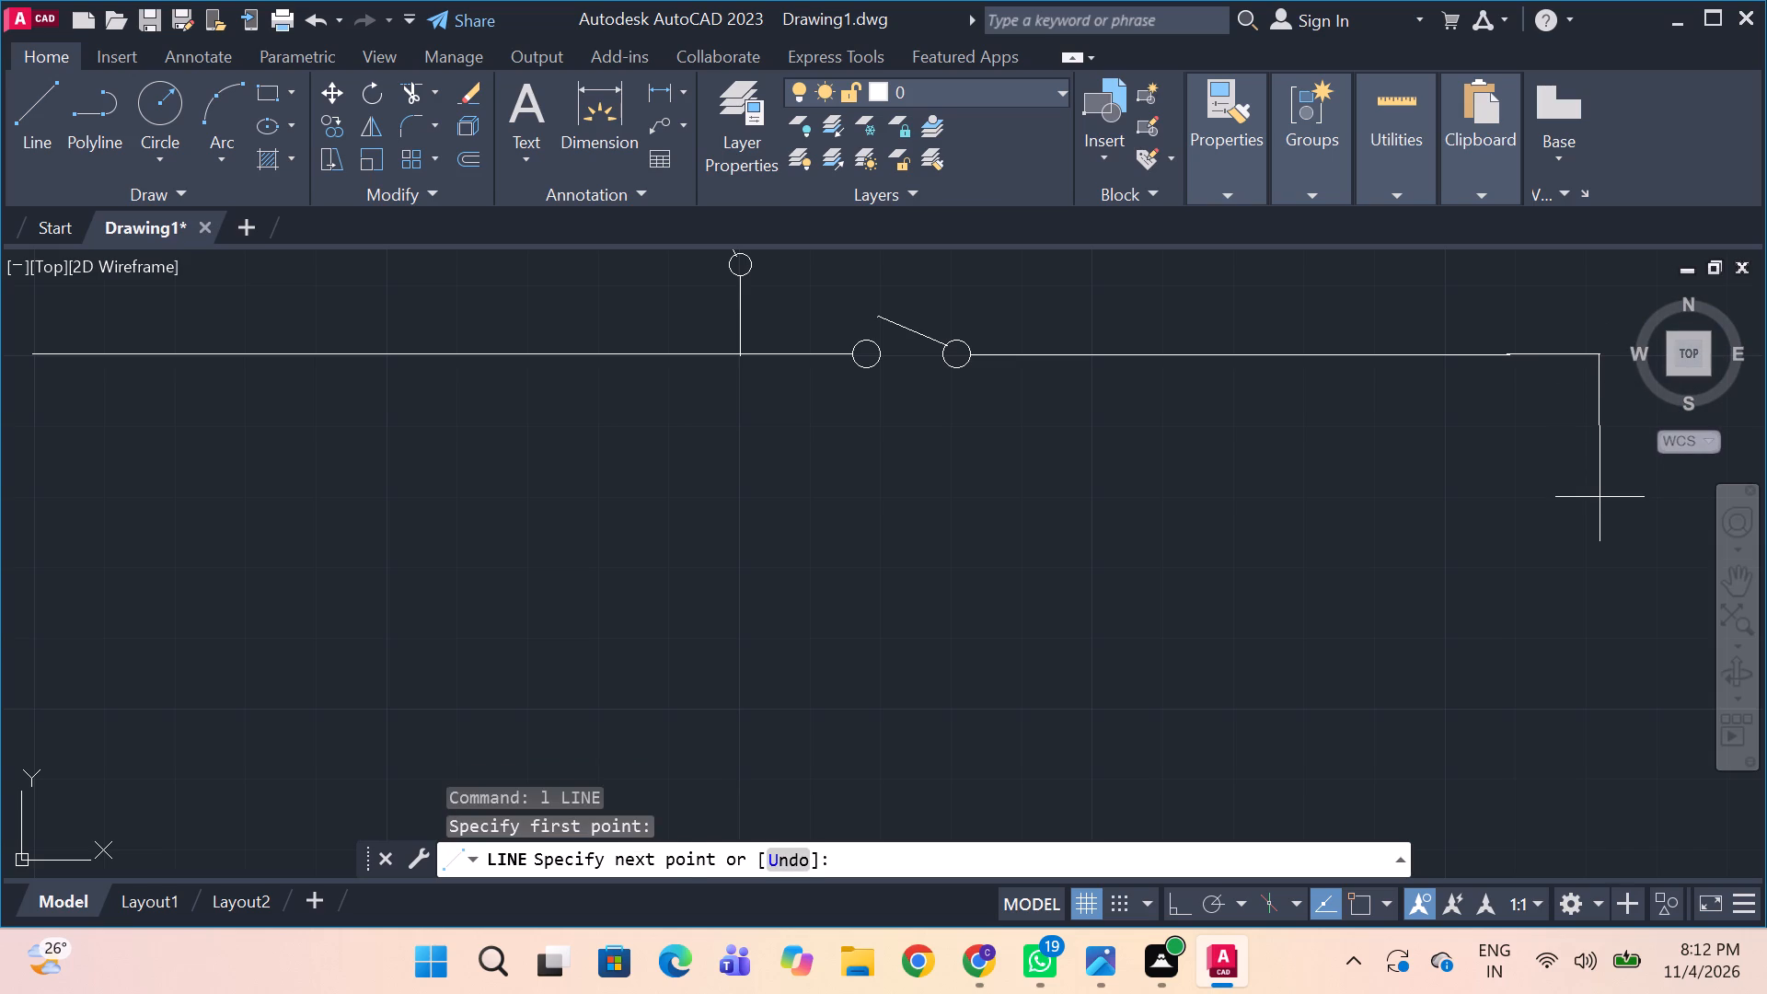
key("F8")
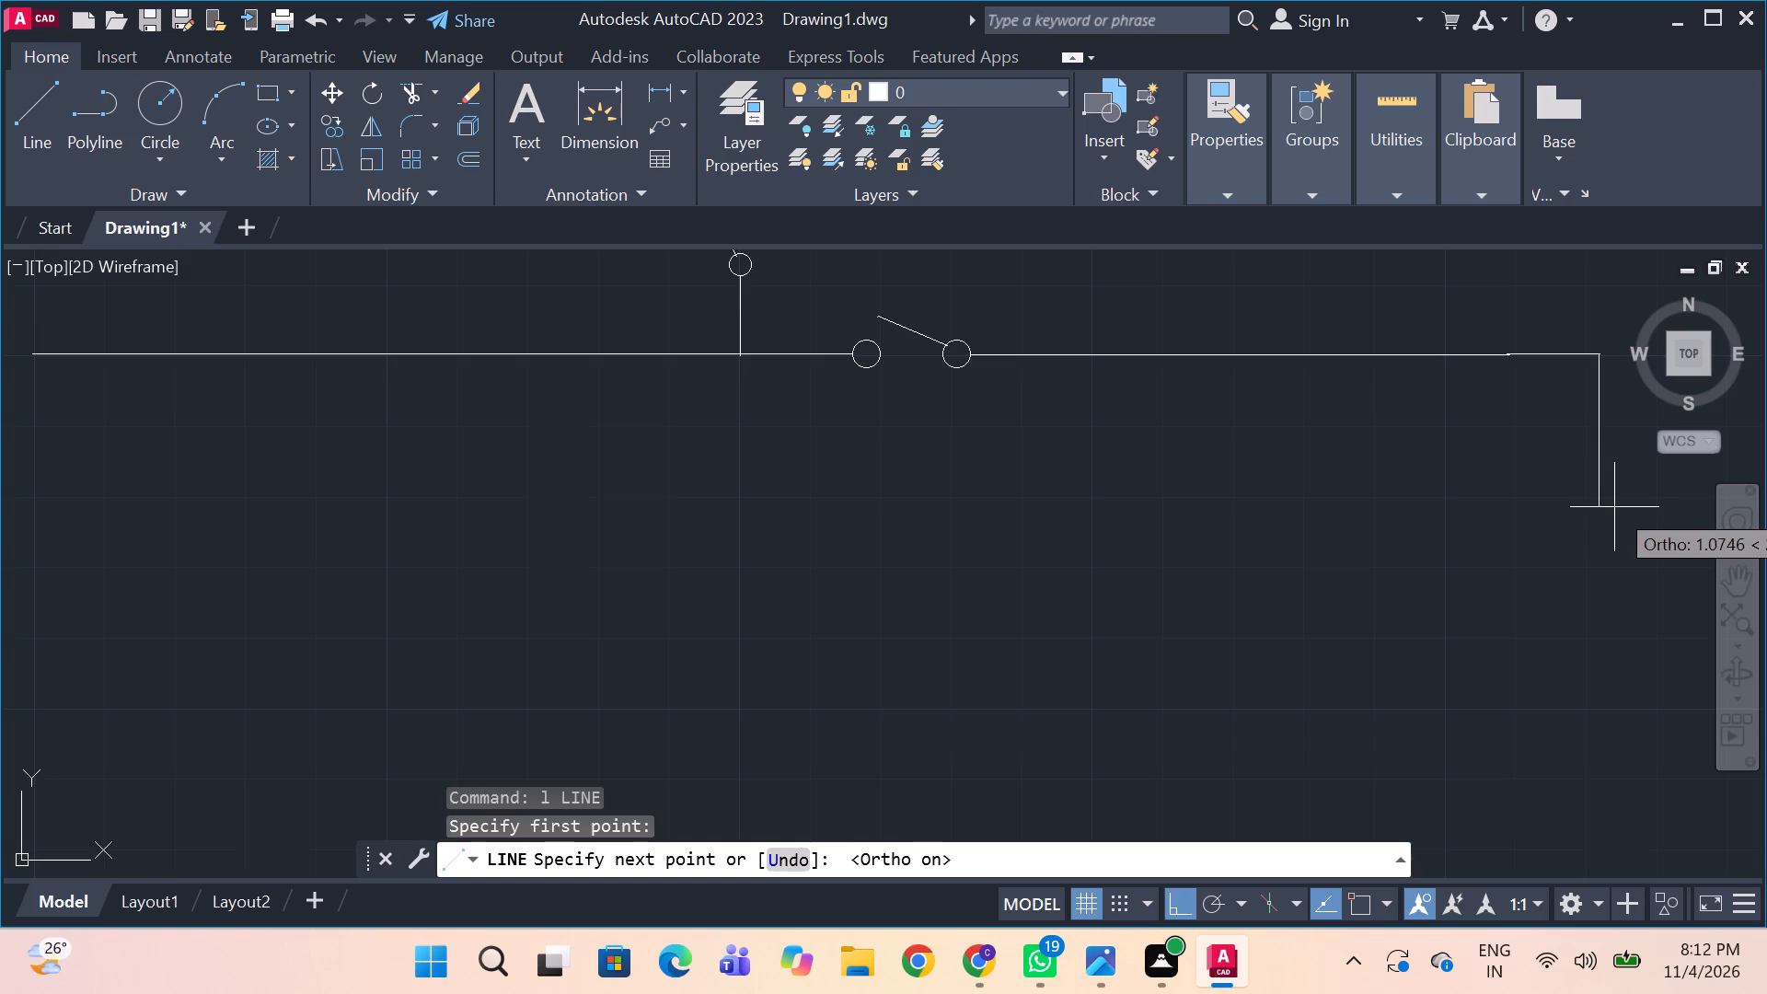
left_click(1614, 498)
key("space")
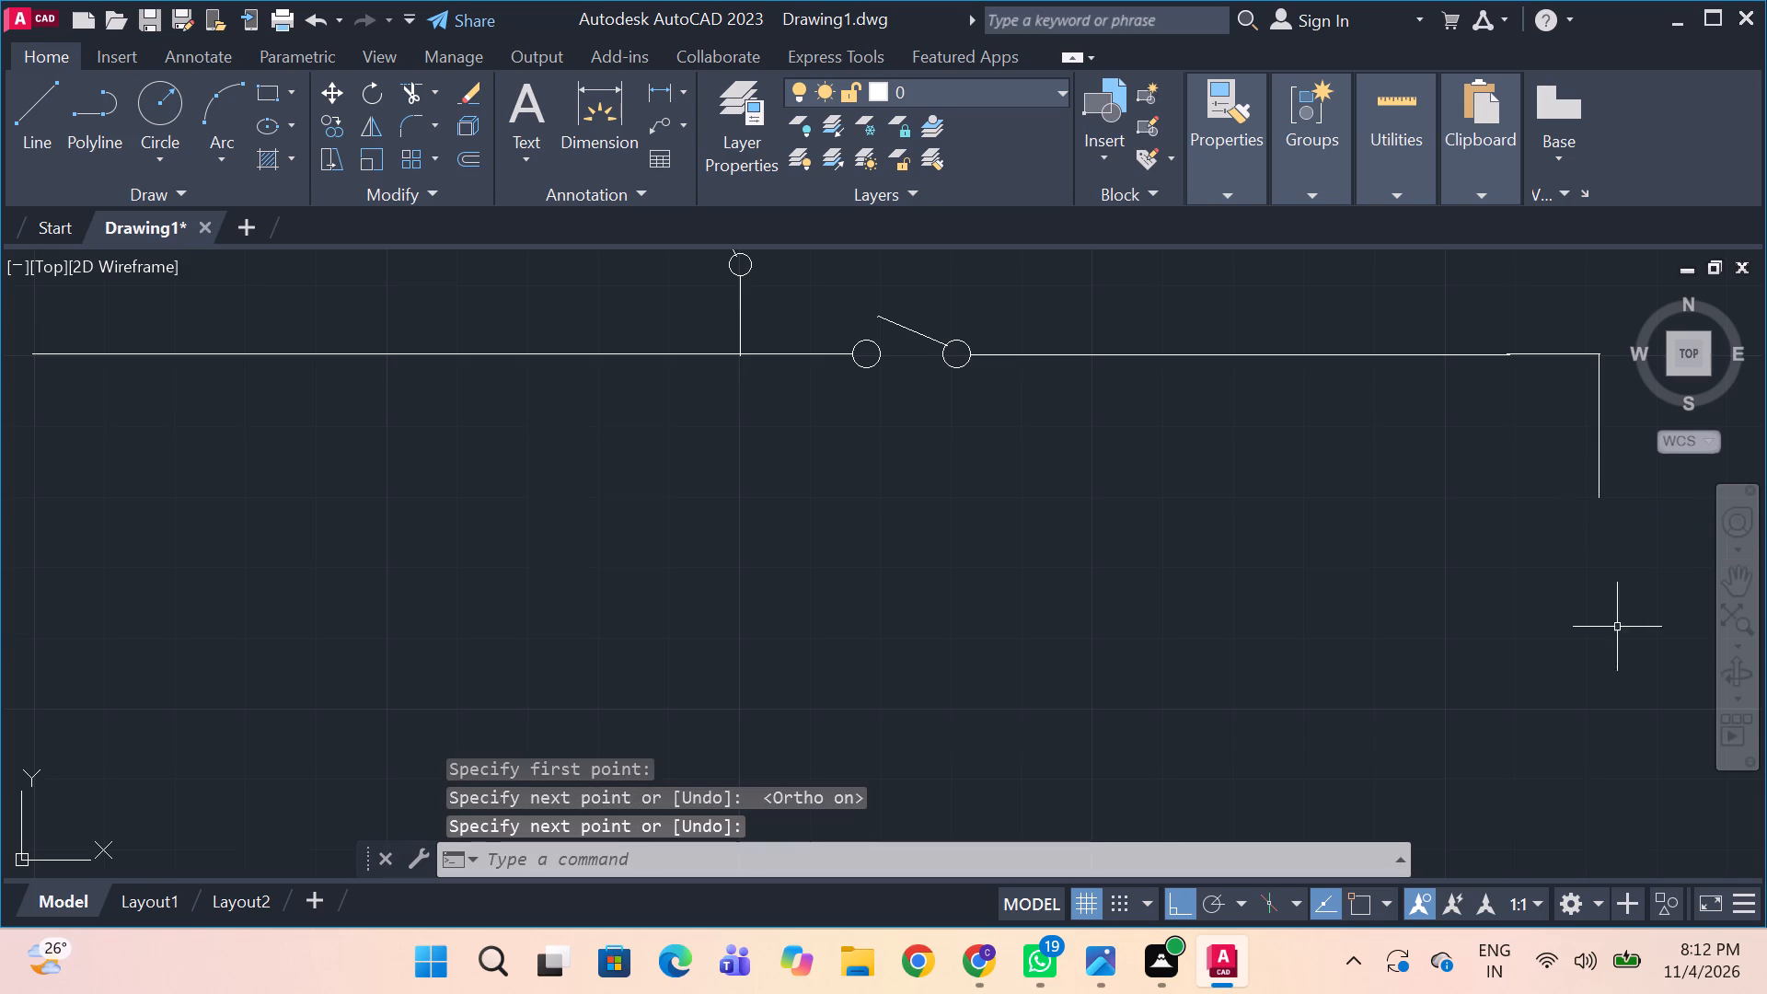
Draw a circle of radius about 0.3 and move it so its top meets the branch line's lower end.
type("c")
key("space")
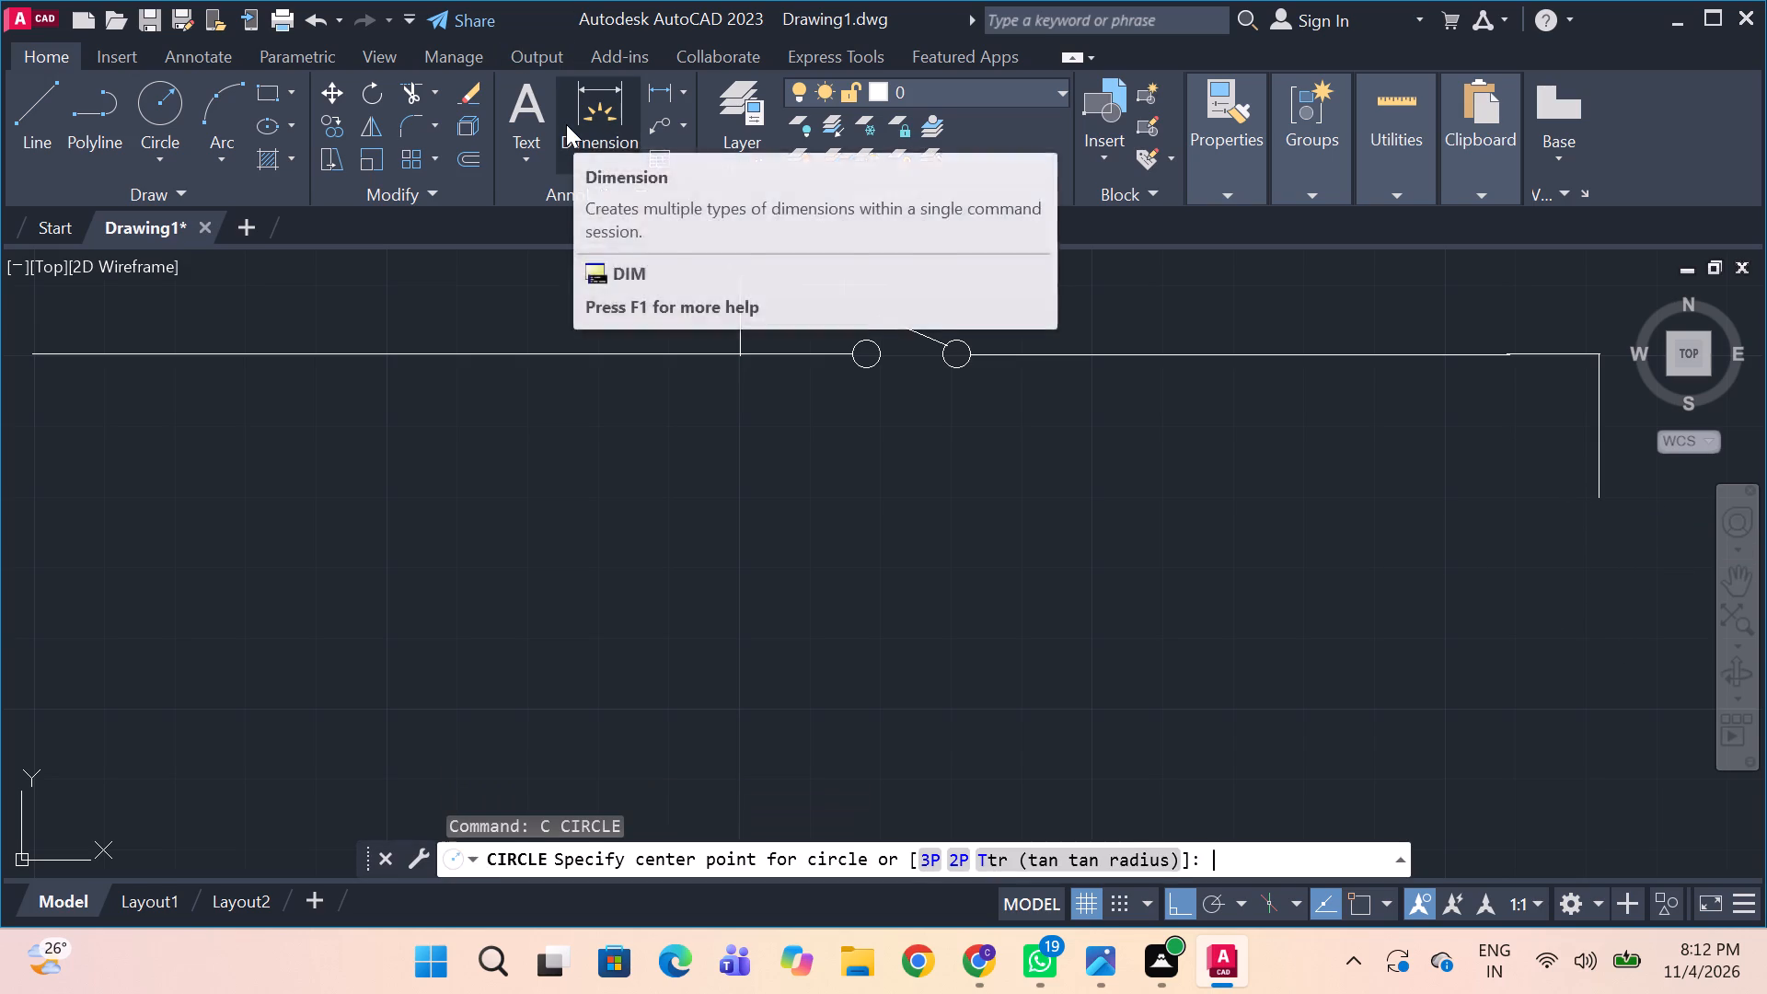
left_click_drag(1542, 540, 1577, 582)
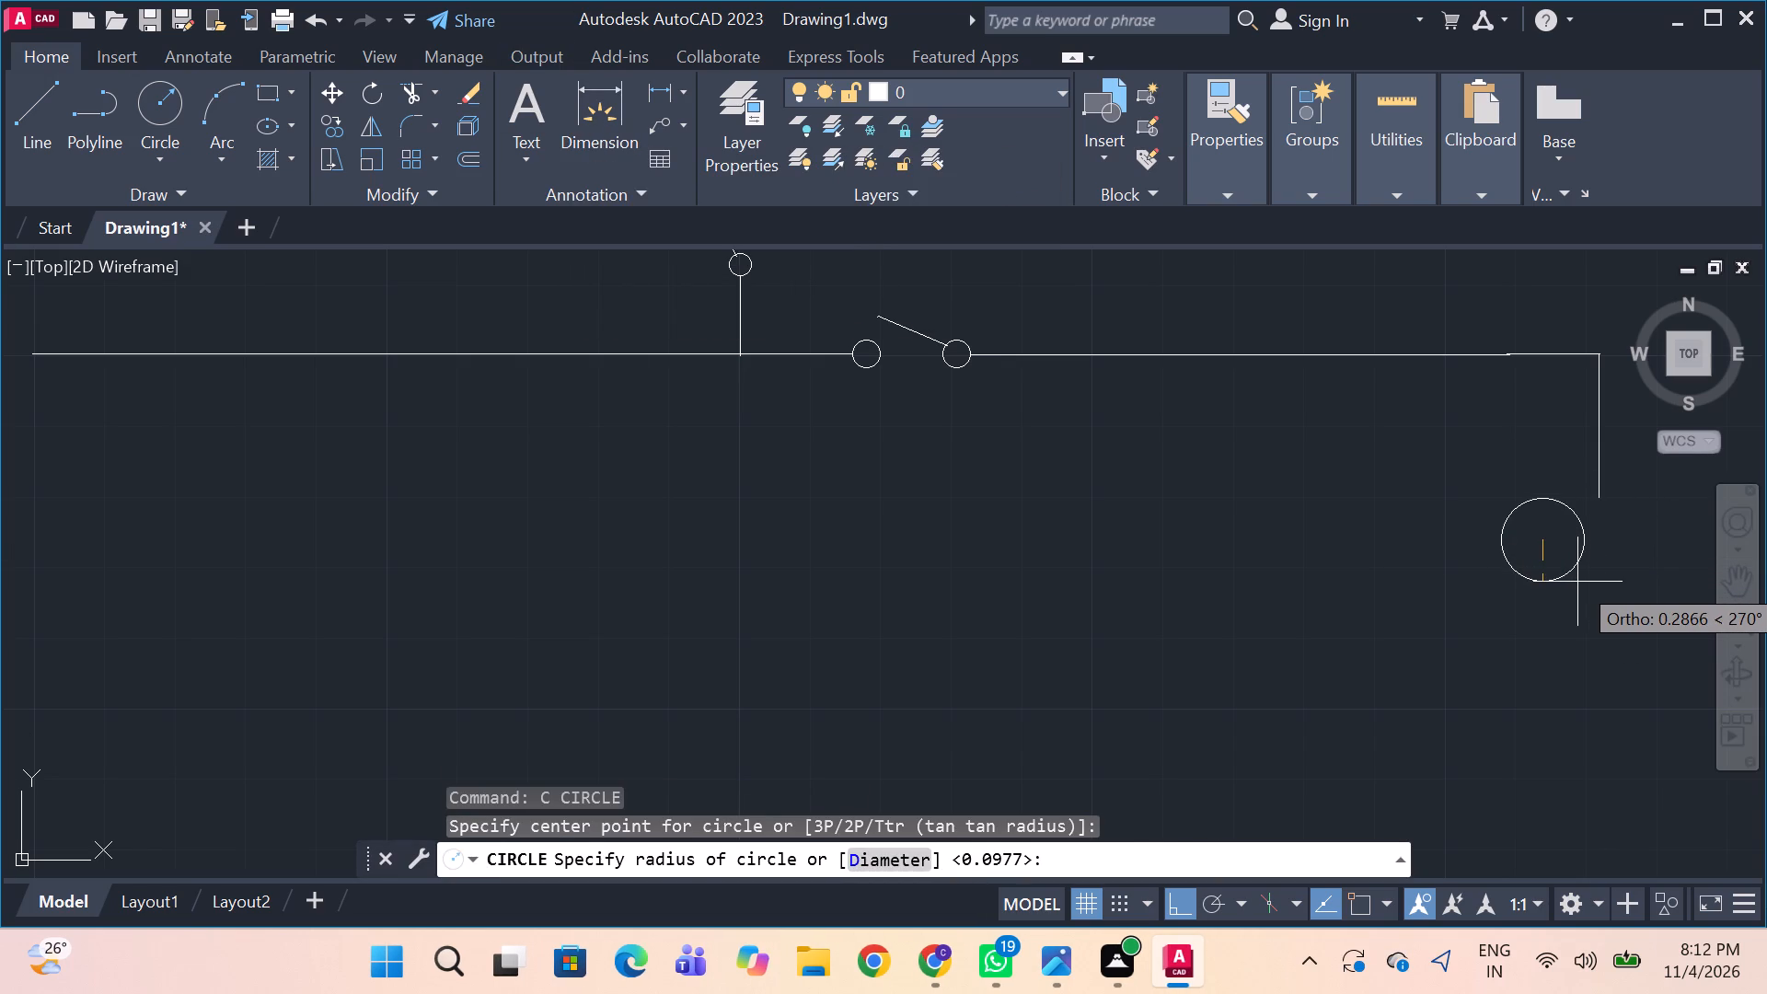
left_click_drag(1577, 582, 1578, 583)
left_click(1578, 583)
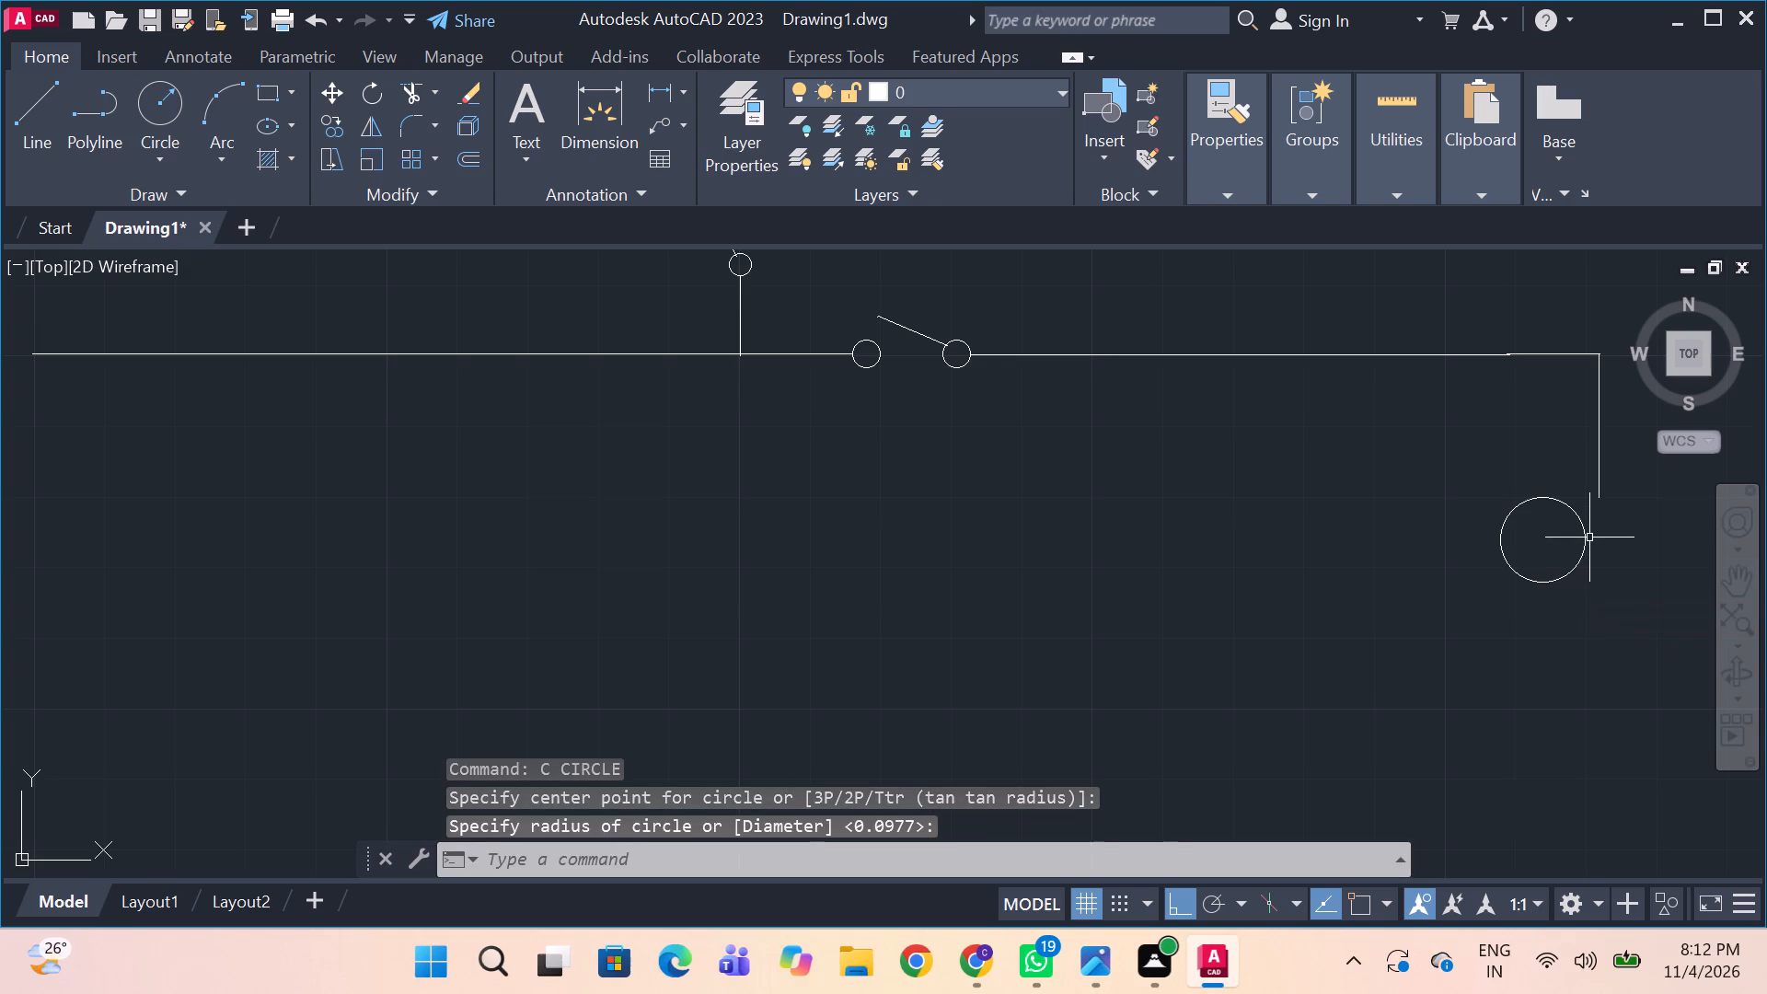
left_click(1586, 535)
left_click_drag(1547, 538, 1600, 539)
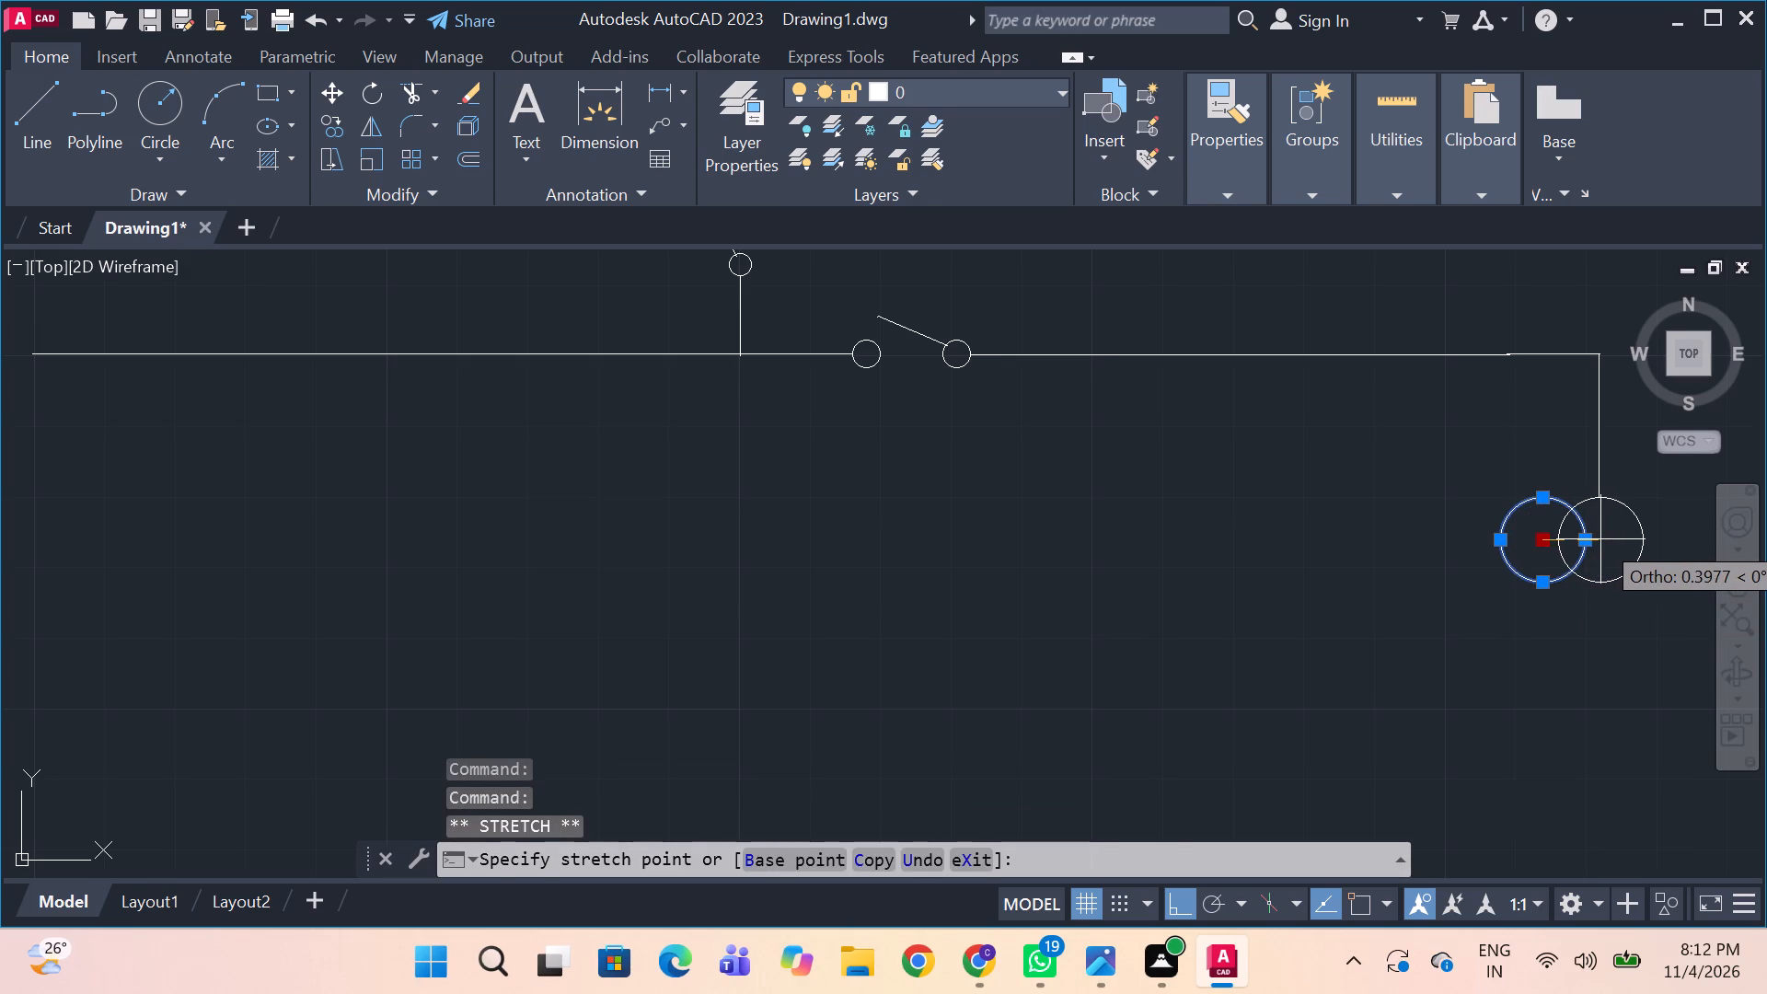
left_click_drag(1600, 539, 1600, 540)
left_click(1600, 540)
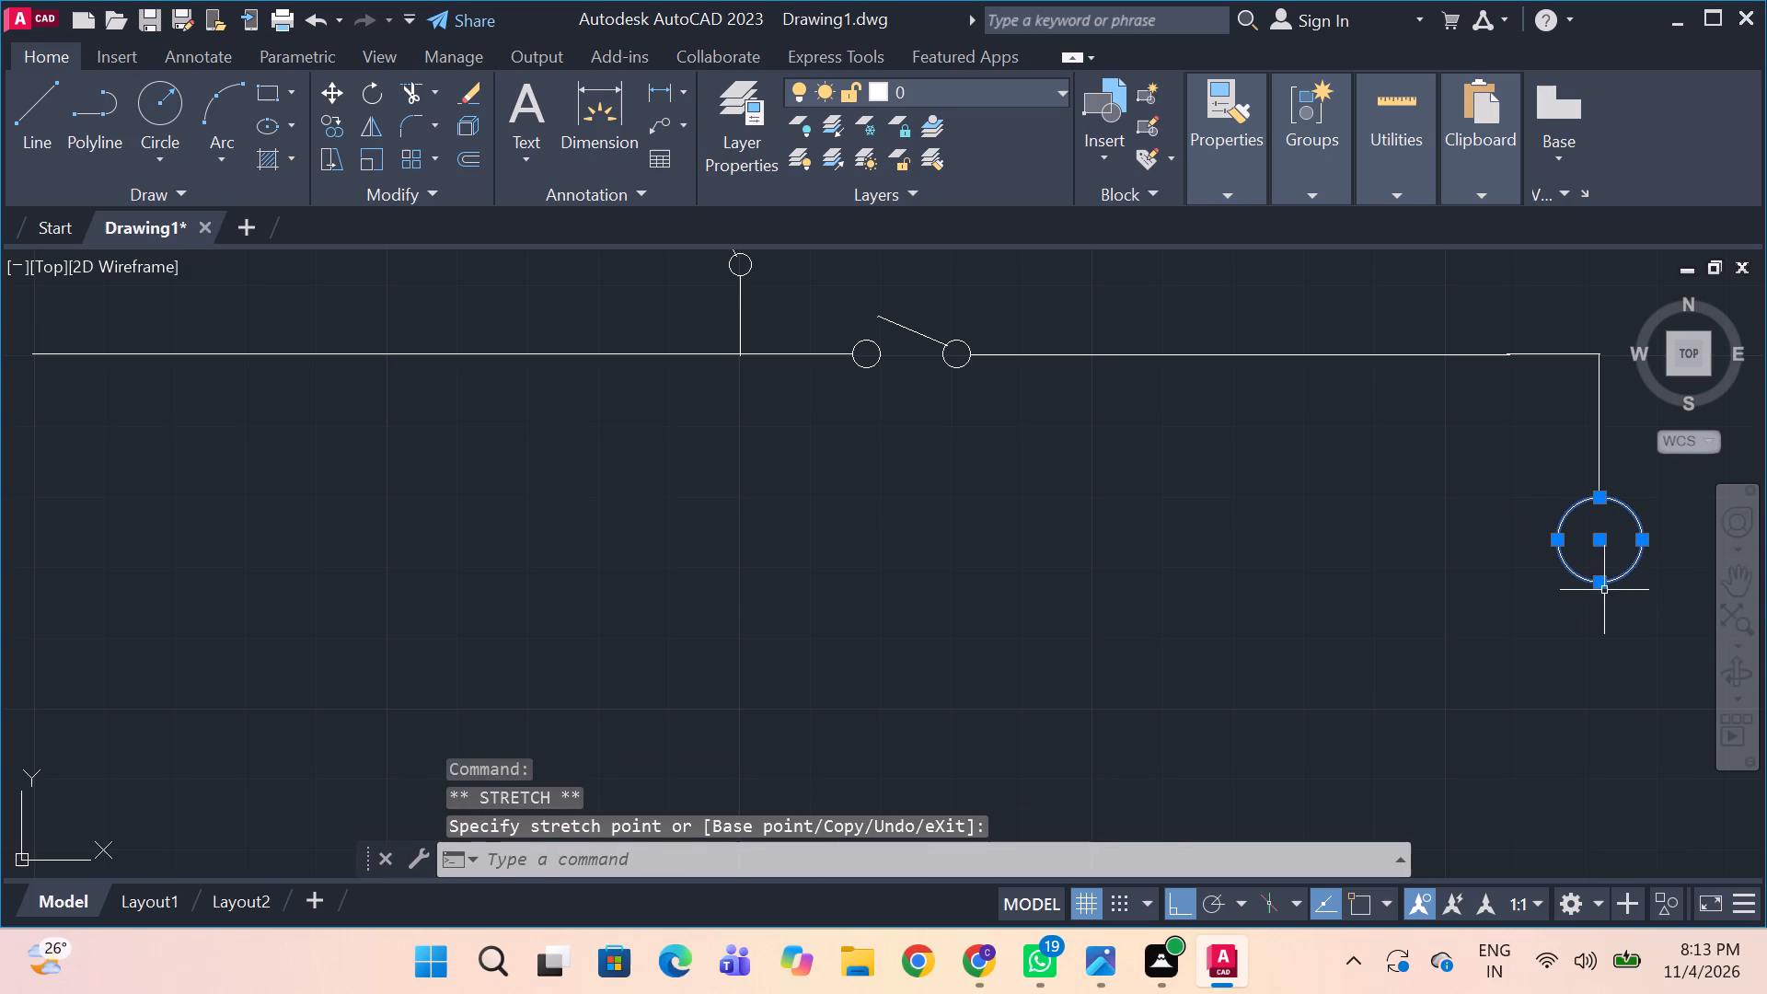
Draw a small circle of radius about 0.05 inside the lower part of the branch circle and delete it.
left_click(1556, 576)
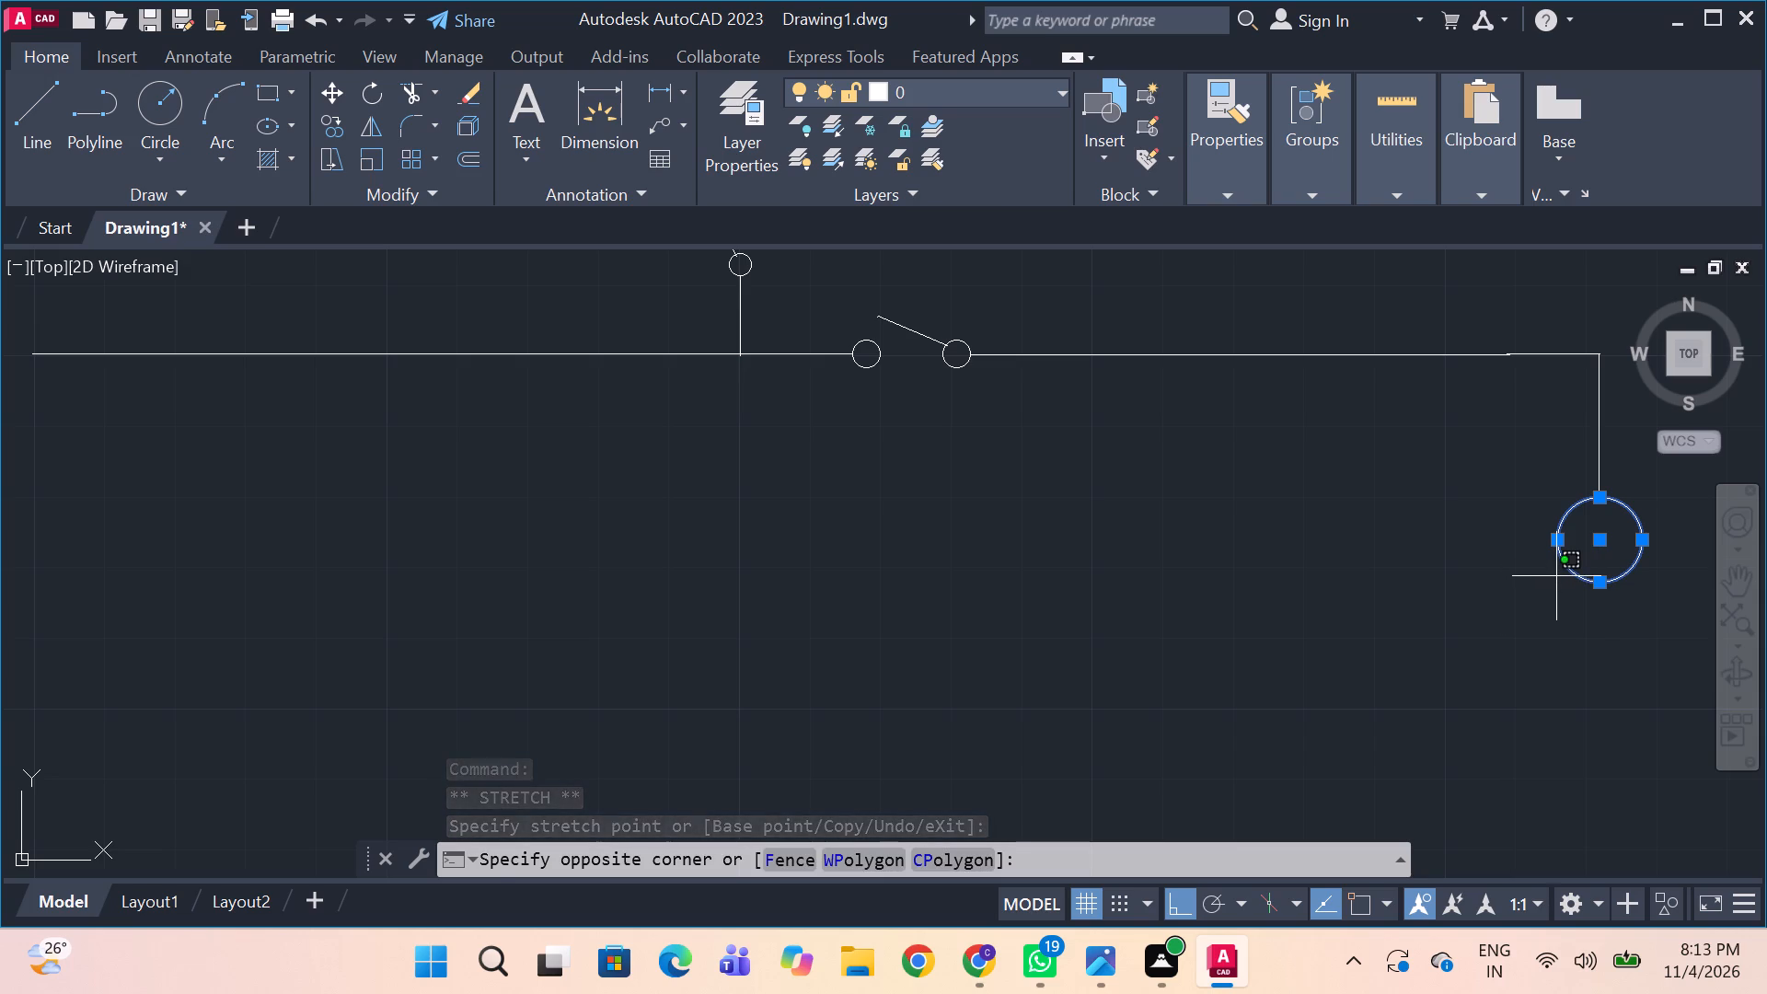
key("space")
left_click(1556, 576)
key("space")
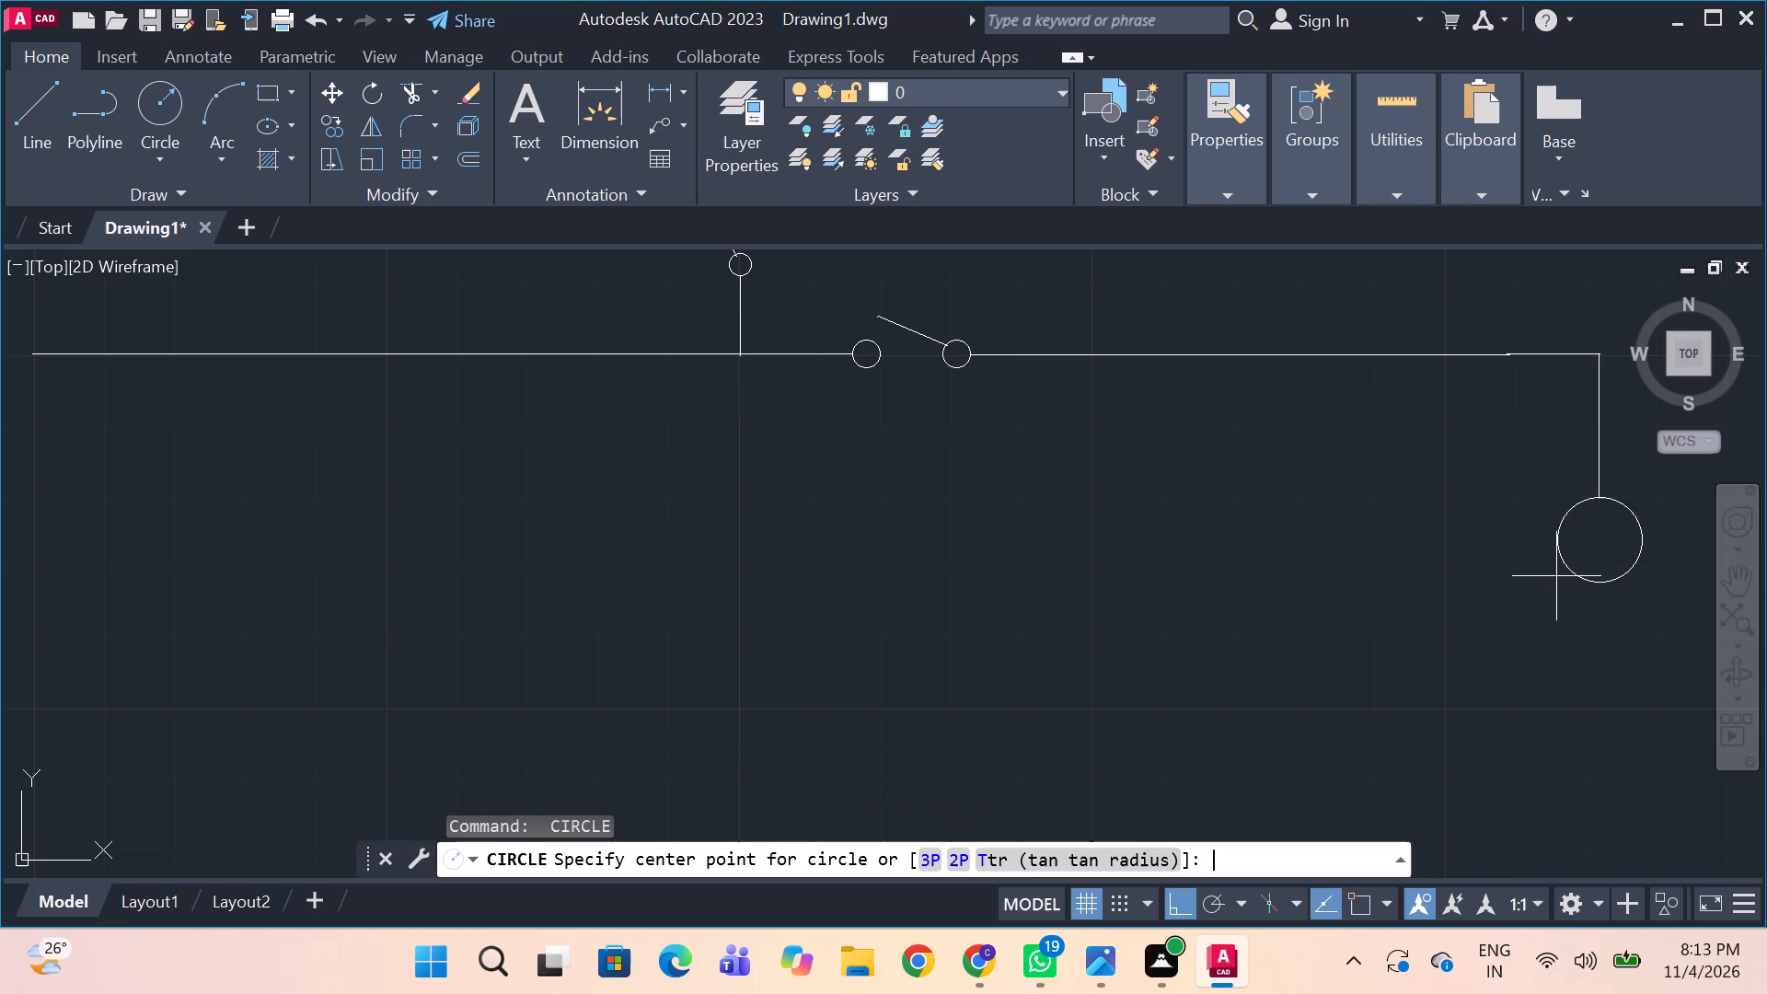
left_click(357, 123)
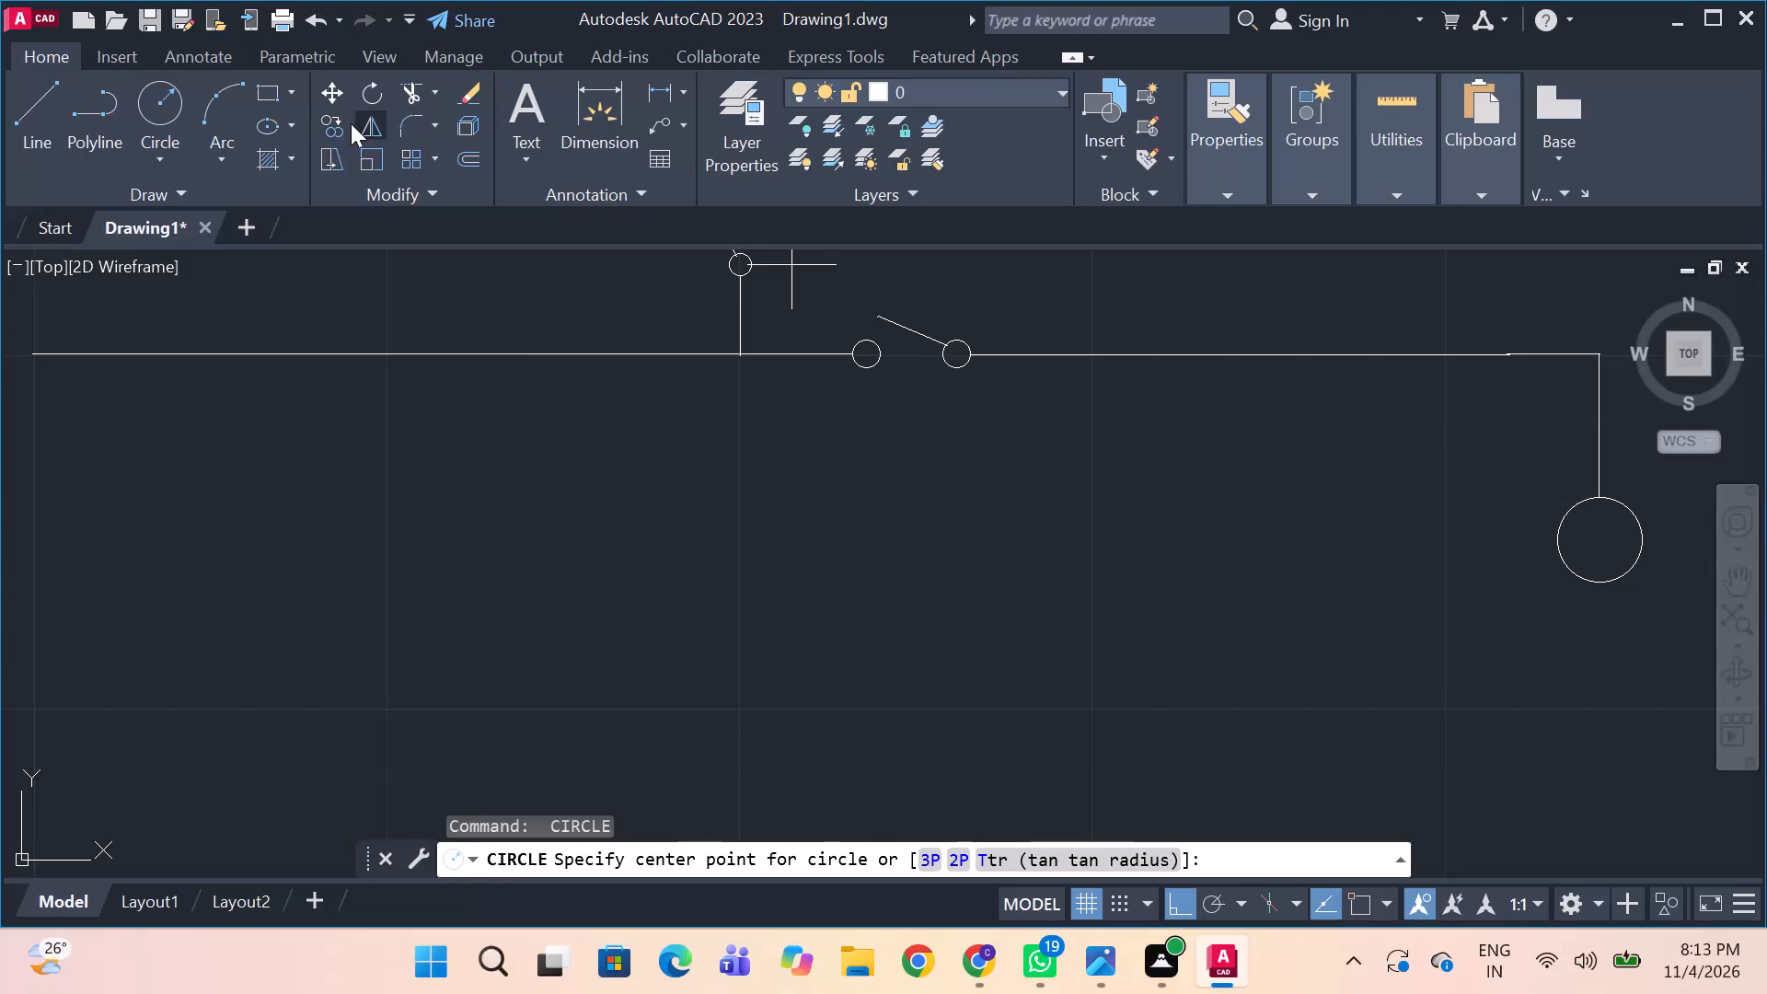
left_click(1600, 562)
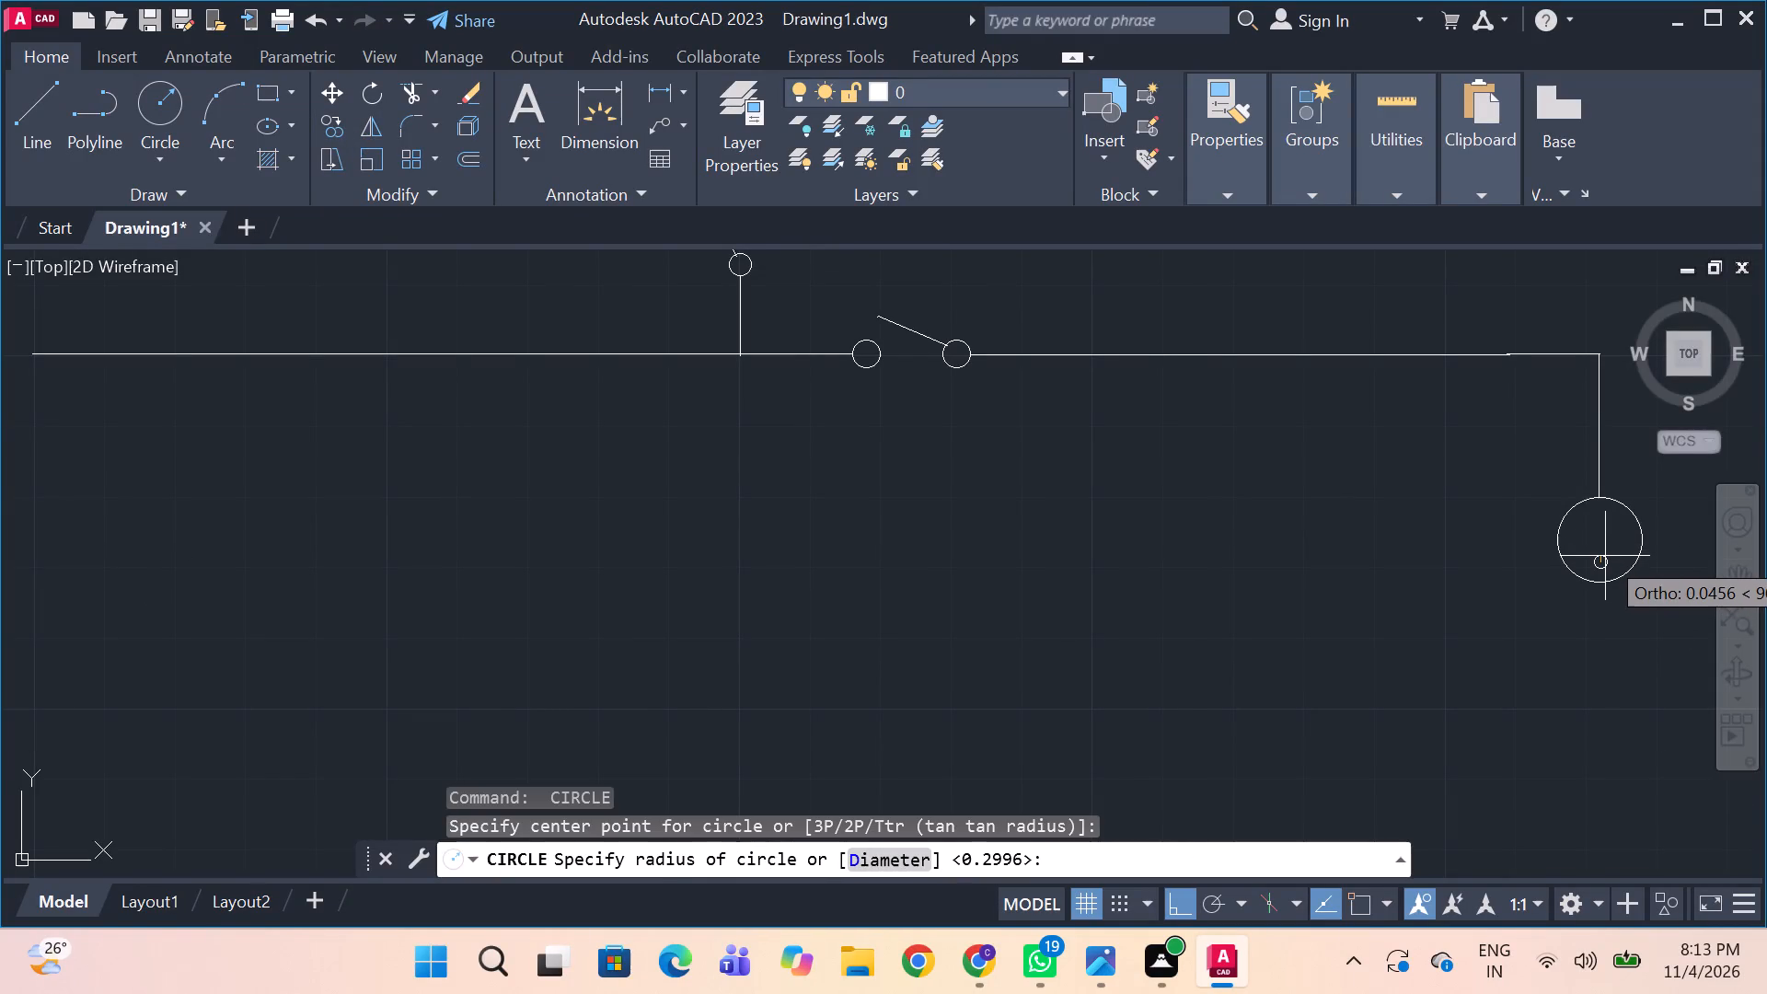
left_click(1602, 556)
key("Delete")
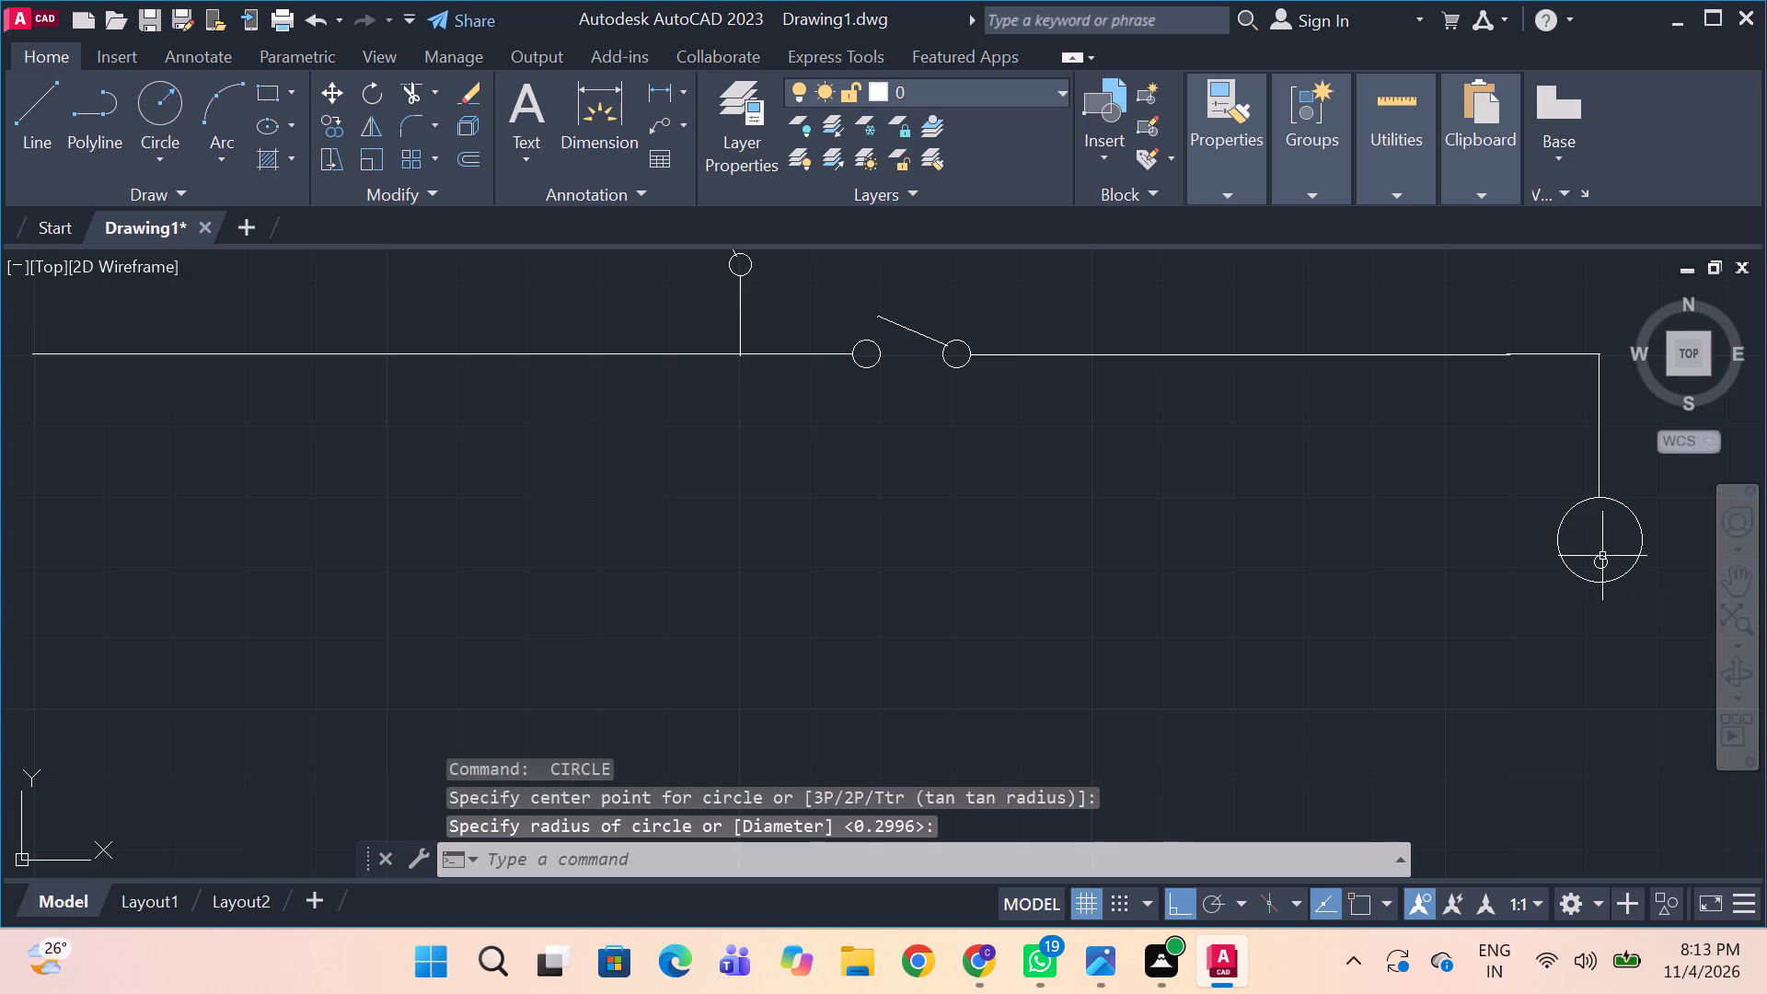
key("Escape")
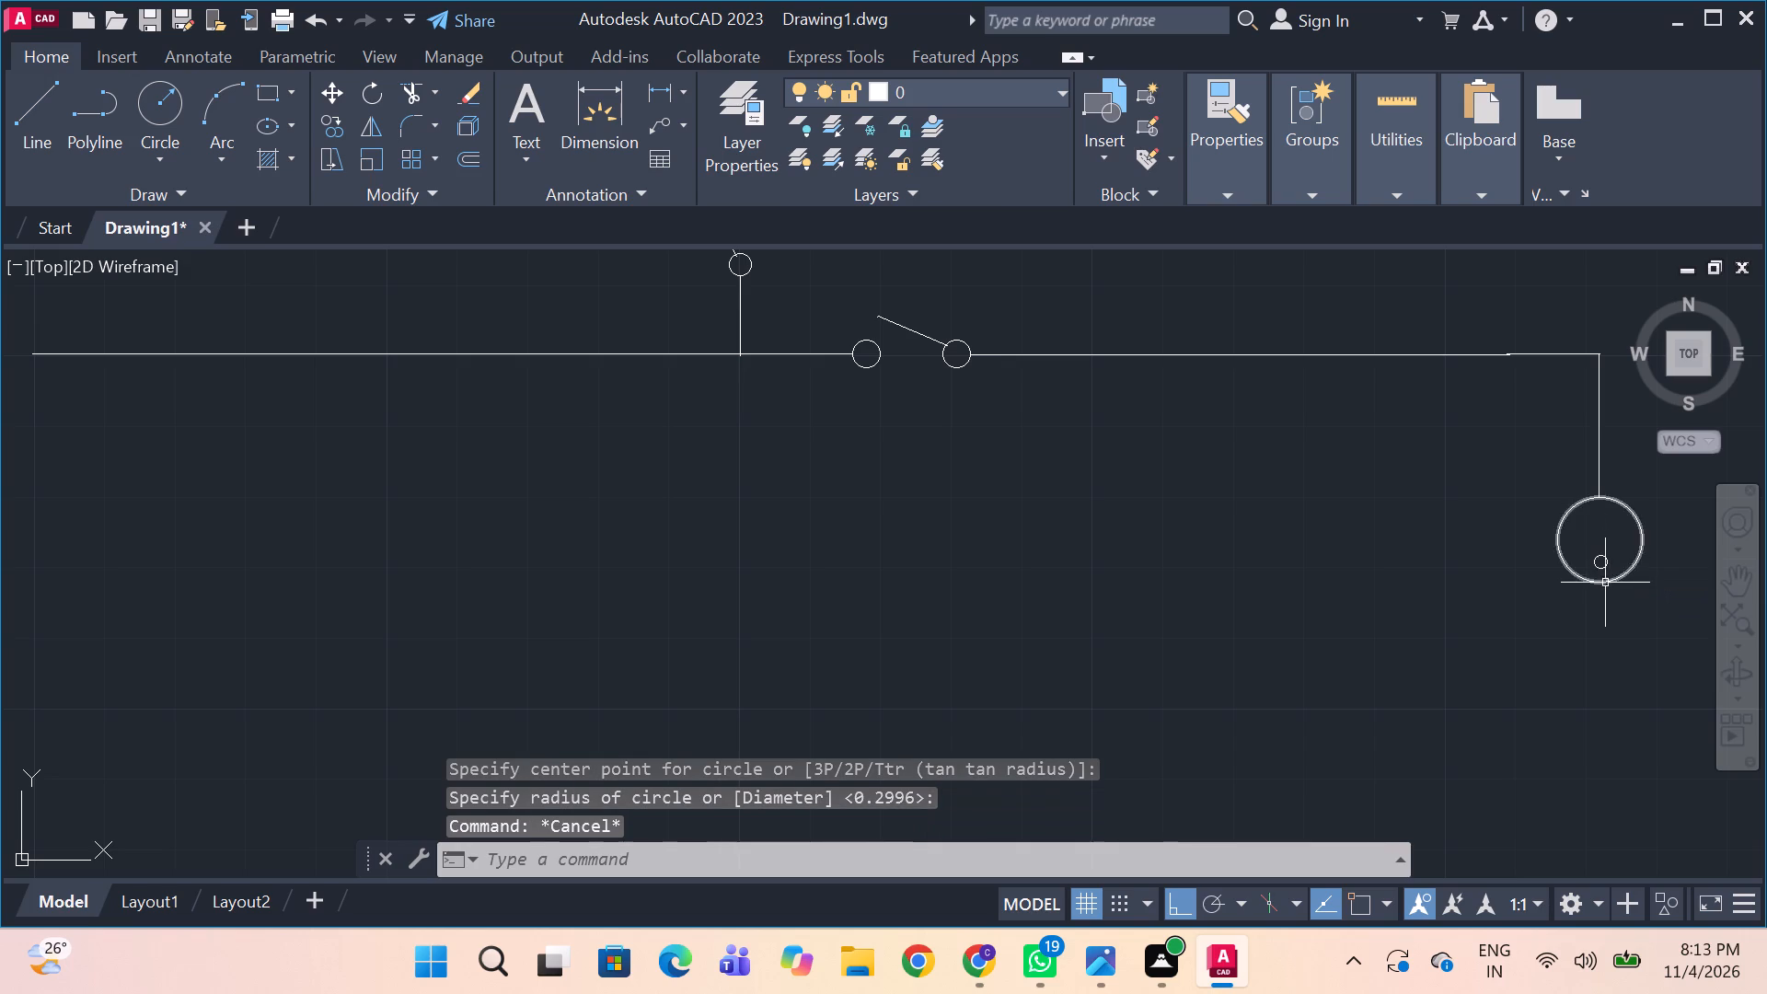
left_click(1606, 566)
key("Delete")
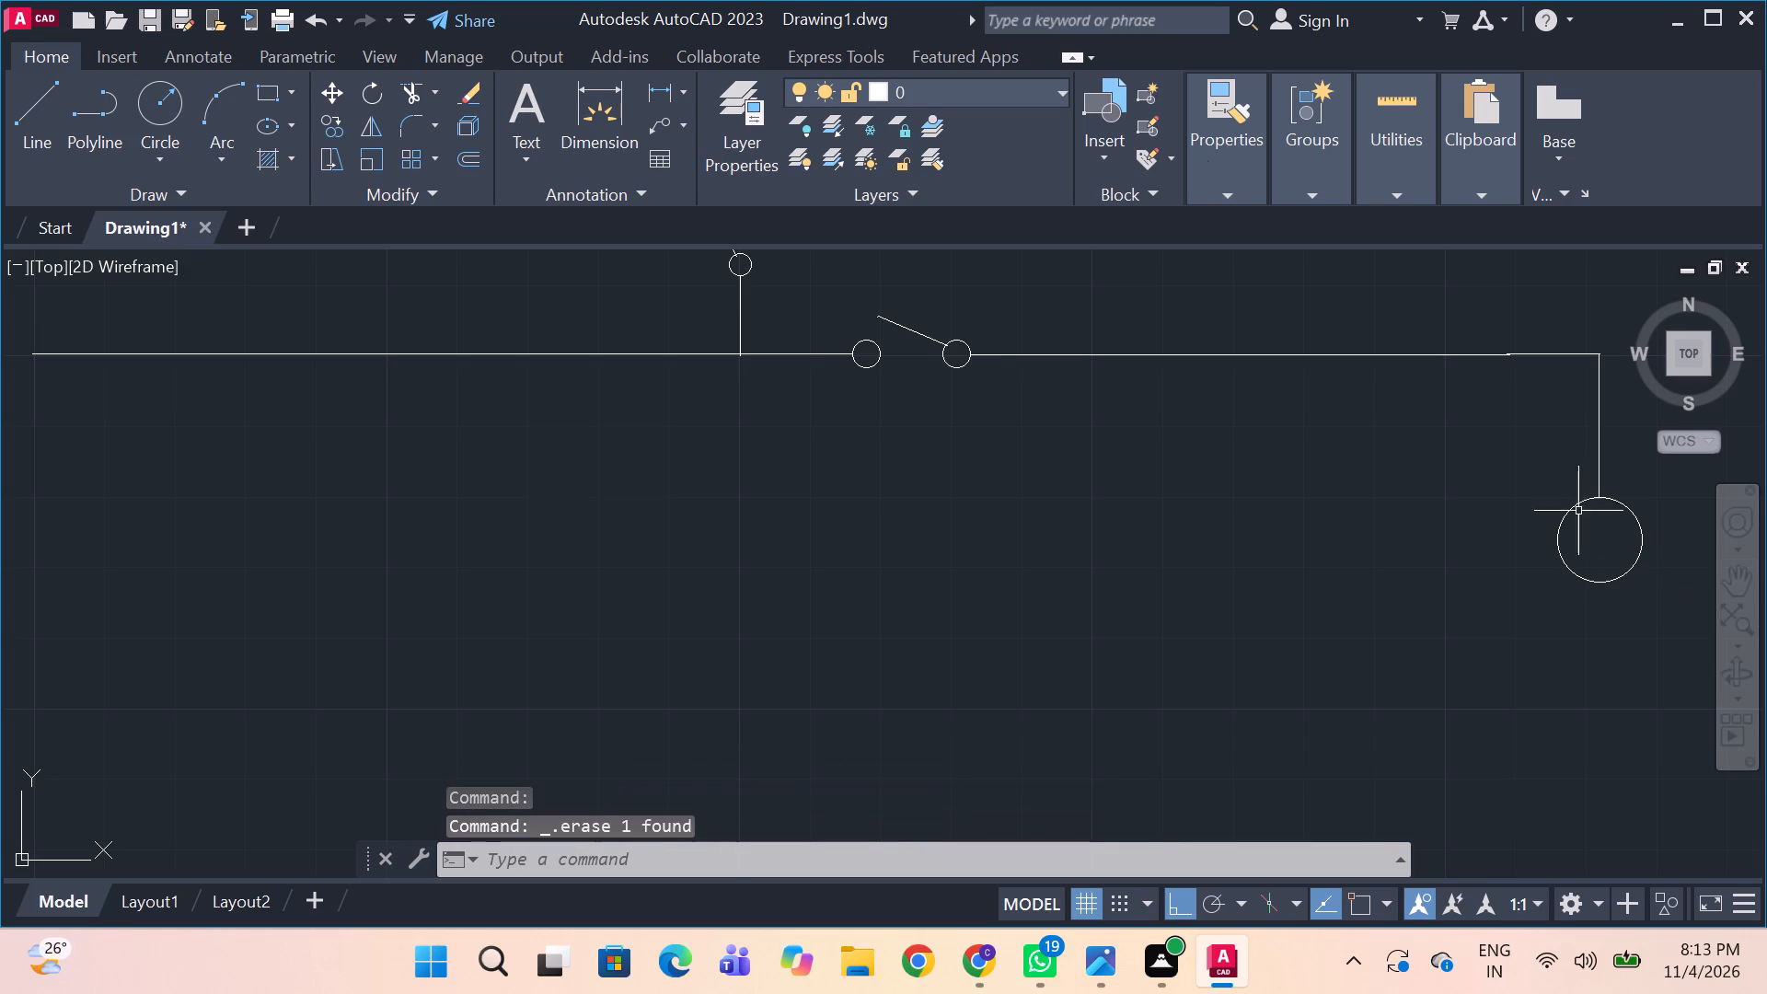
Mirror the branch circle about a horizontal line through its lower part, keeping the original, to form the PT's overlapping circles.
left_click(1634, 526)
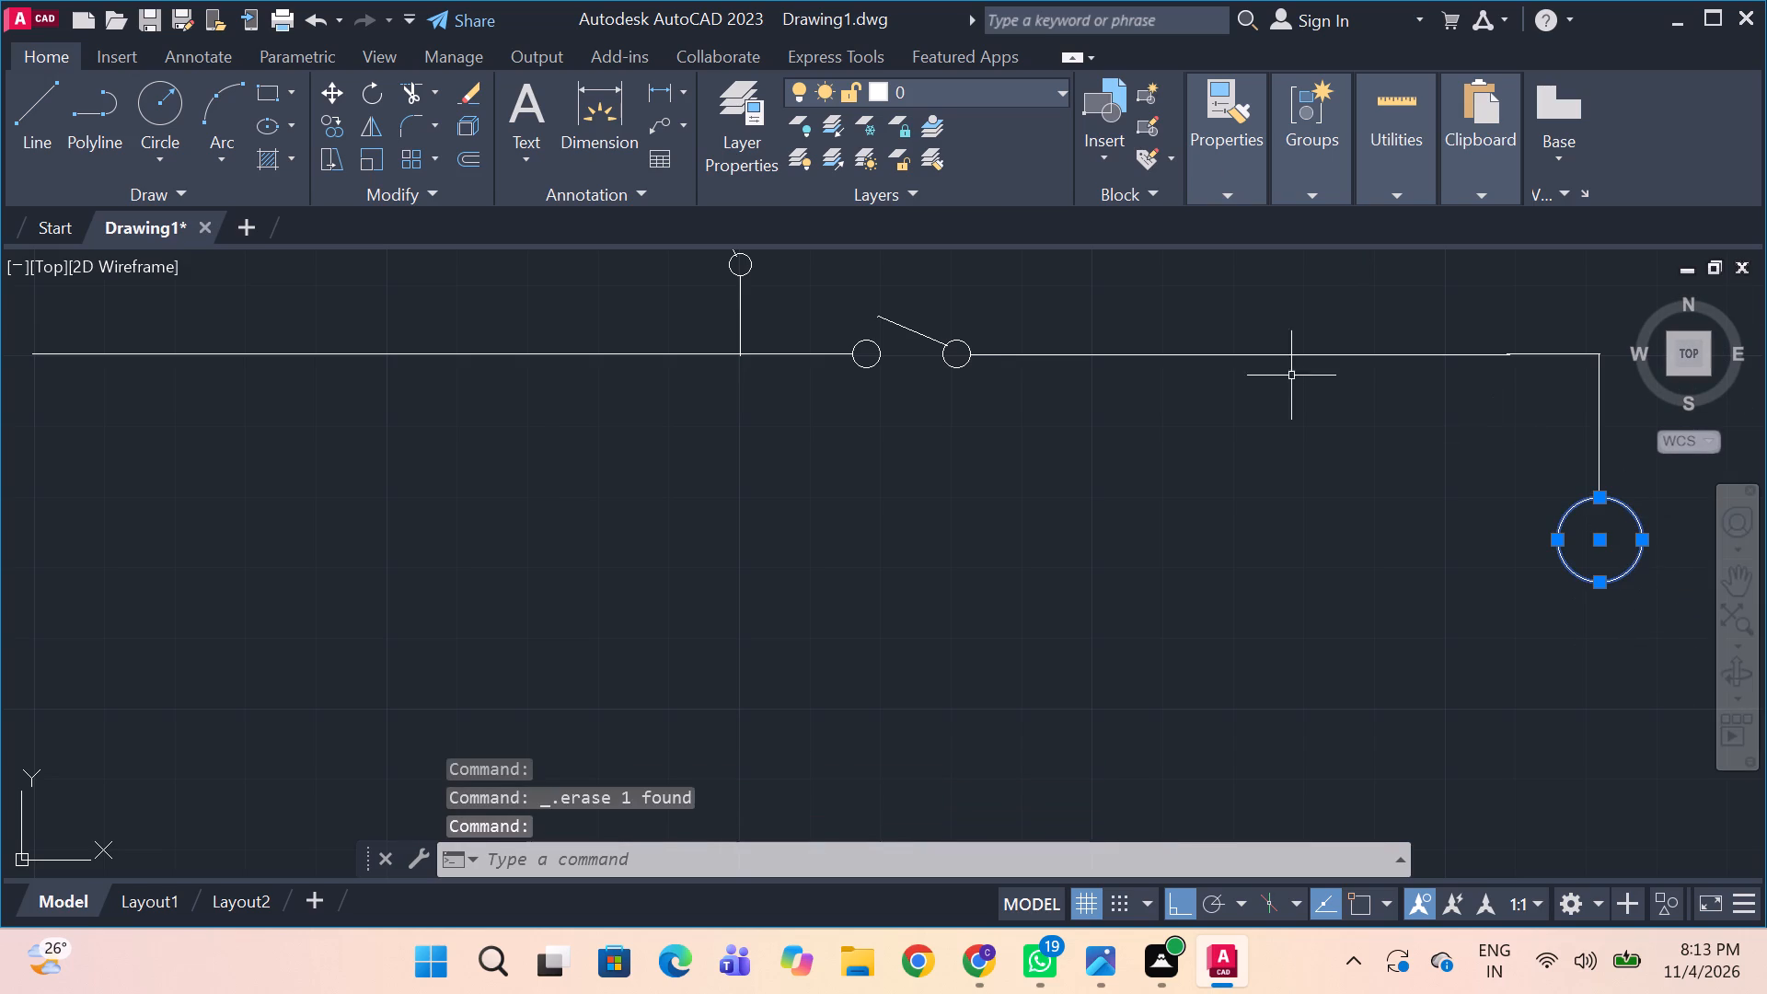
left_click(375, 117)
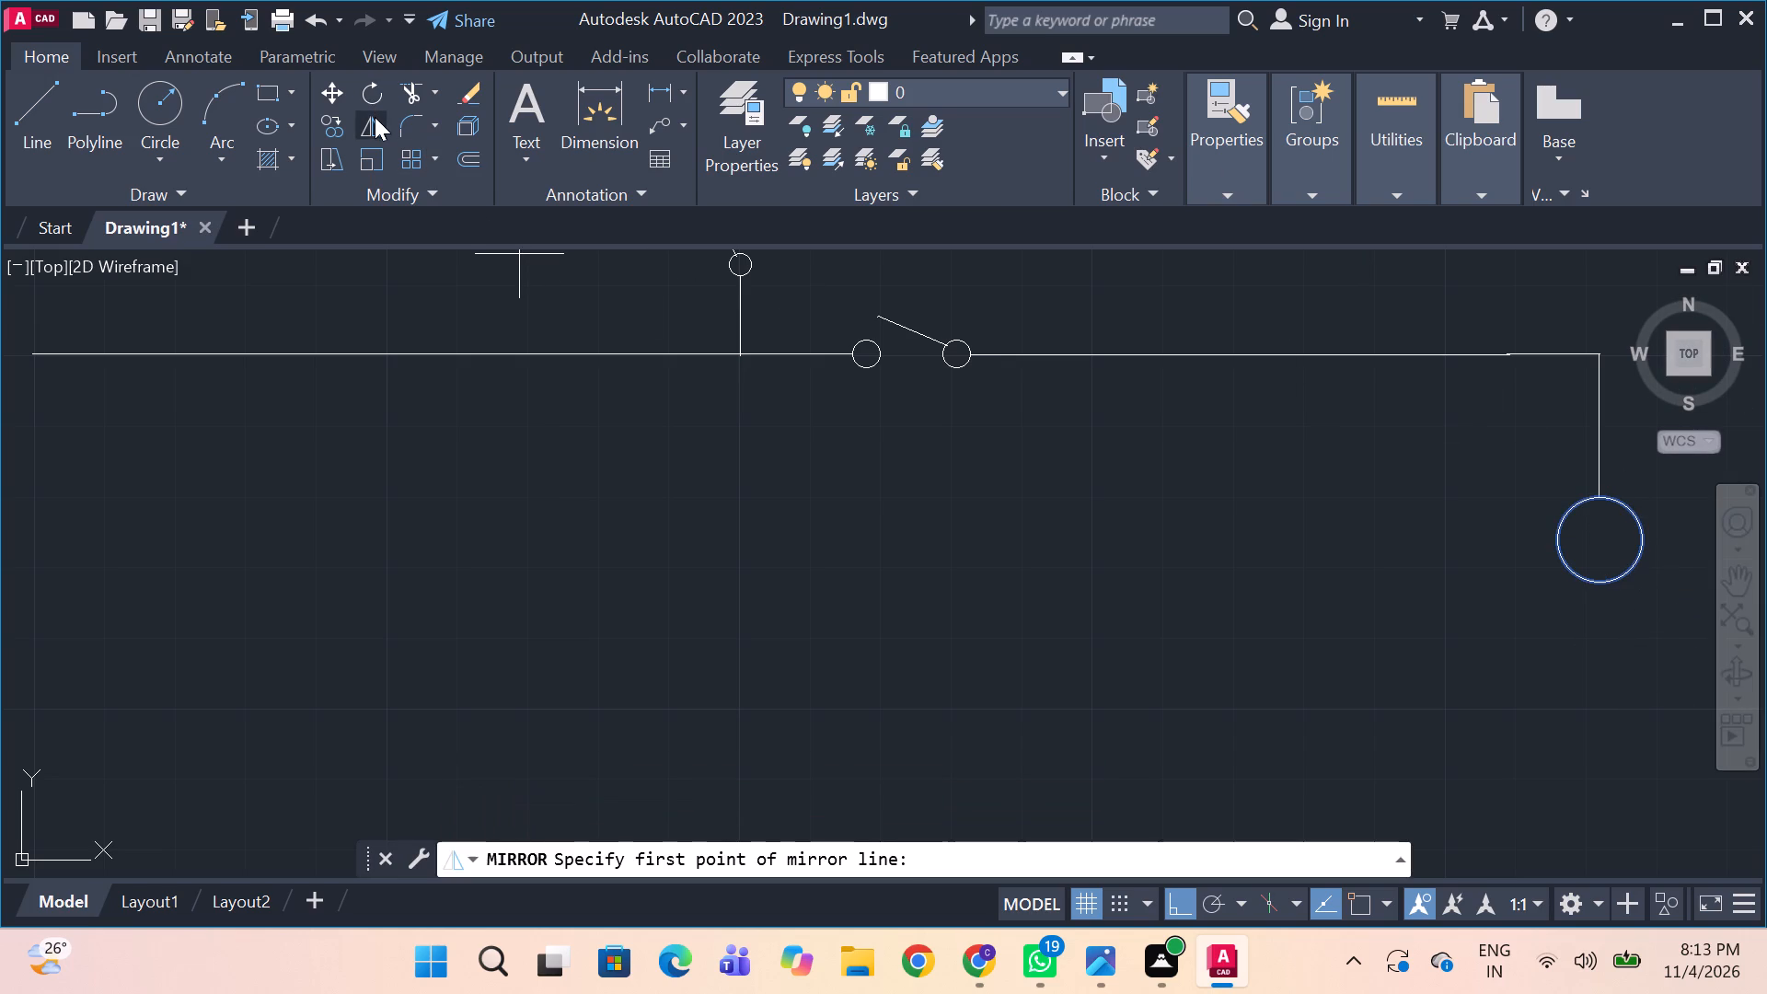
left_click(1598, 558)
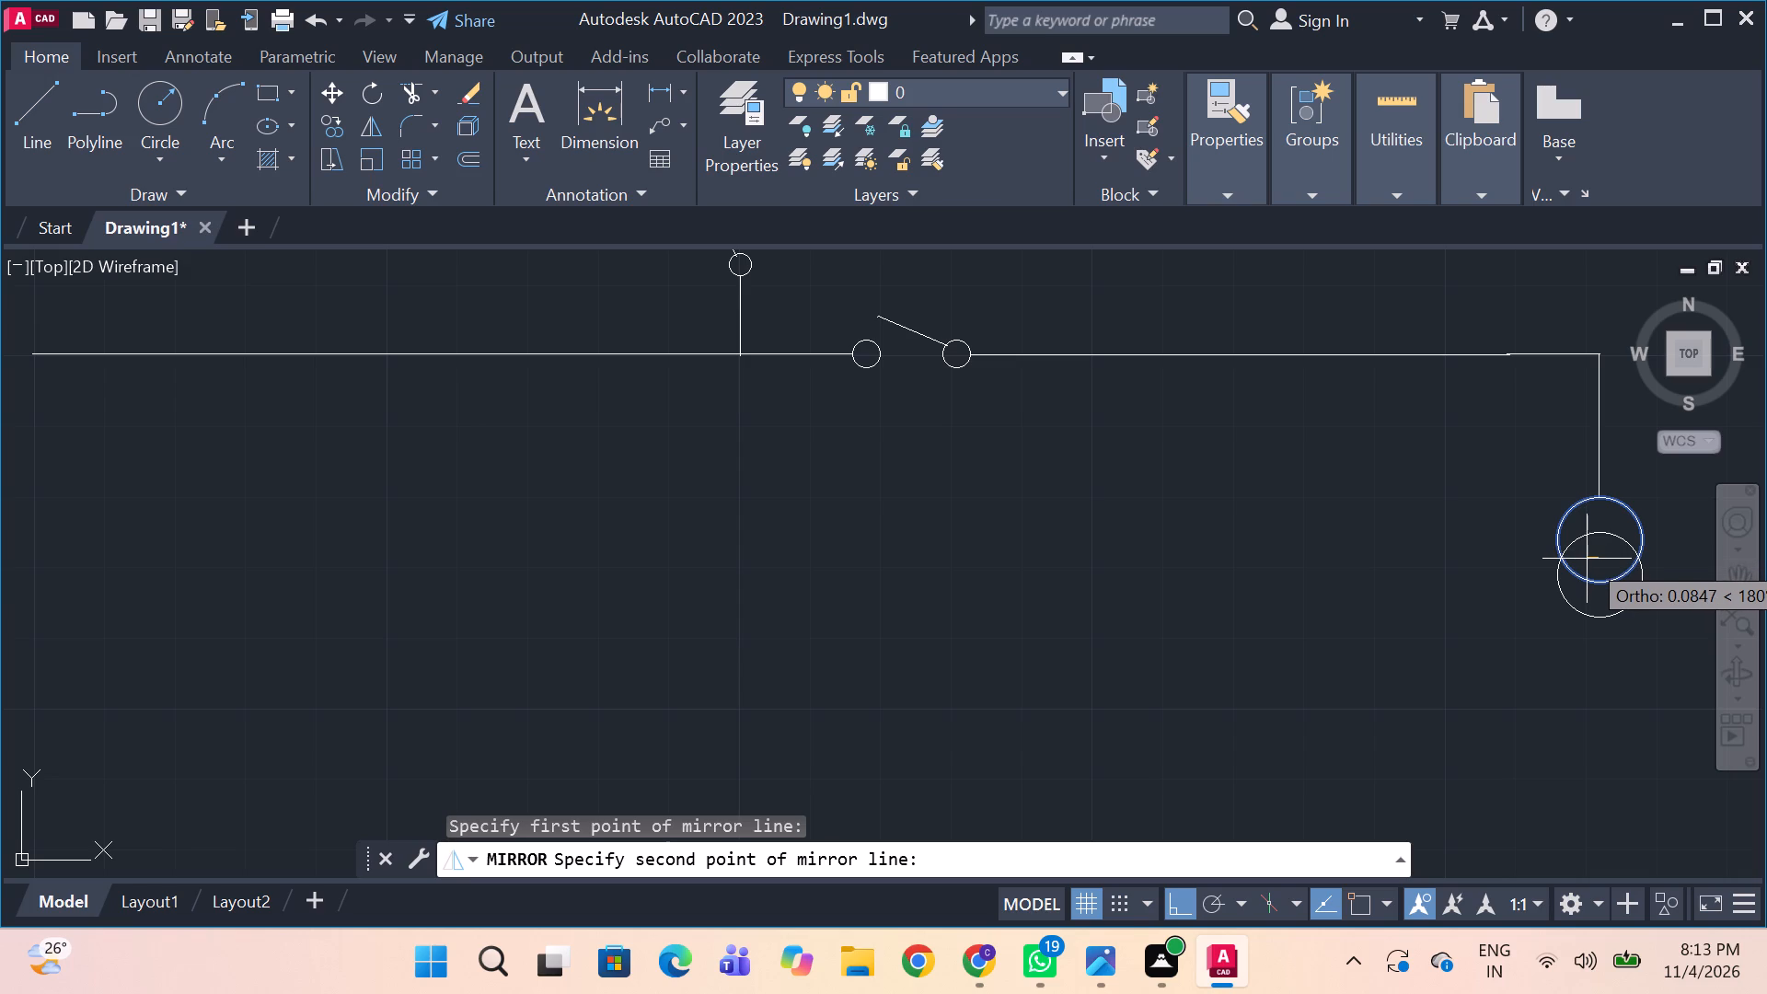
left_click(1587, 559)
key("space")
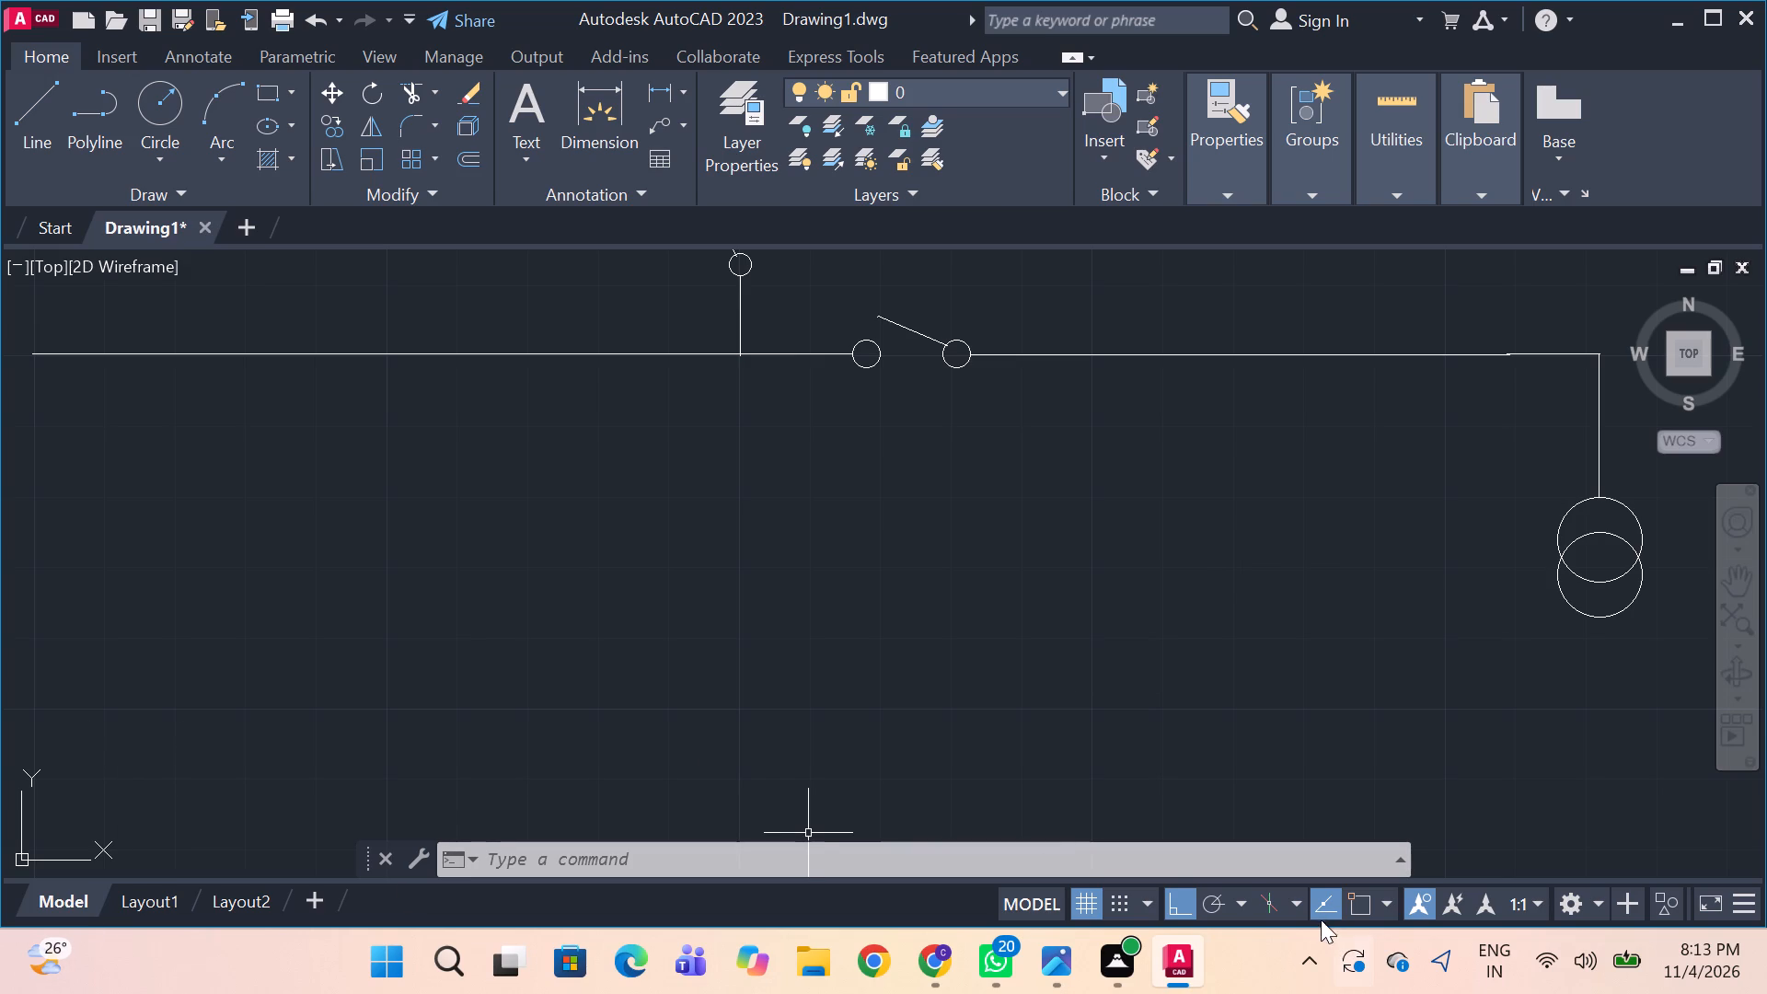
Start a line for the connection below the PT circles and check the 33KV PT branch in the reference image.
key("l")
key("space")
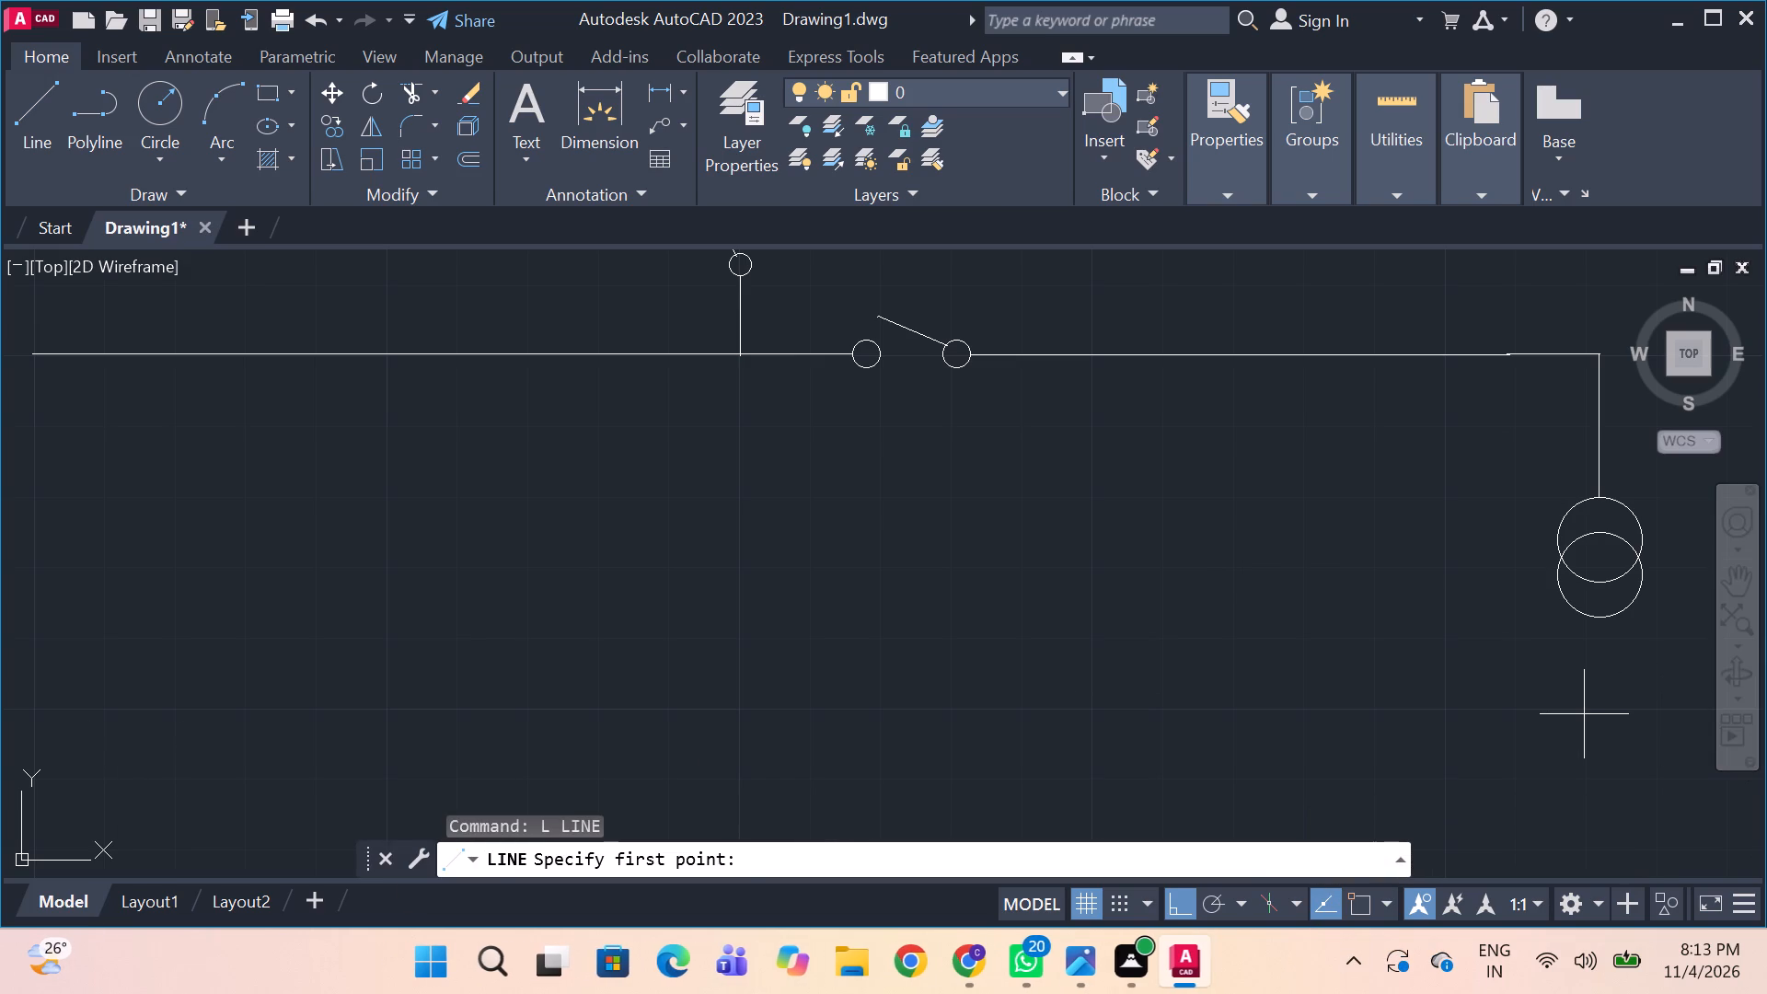
key("alt+Tab")
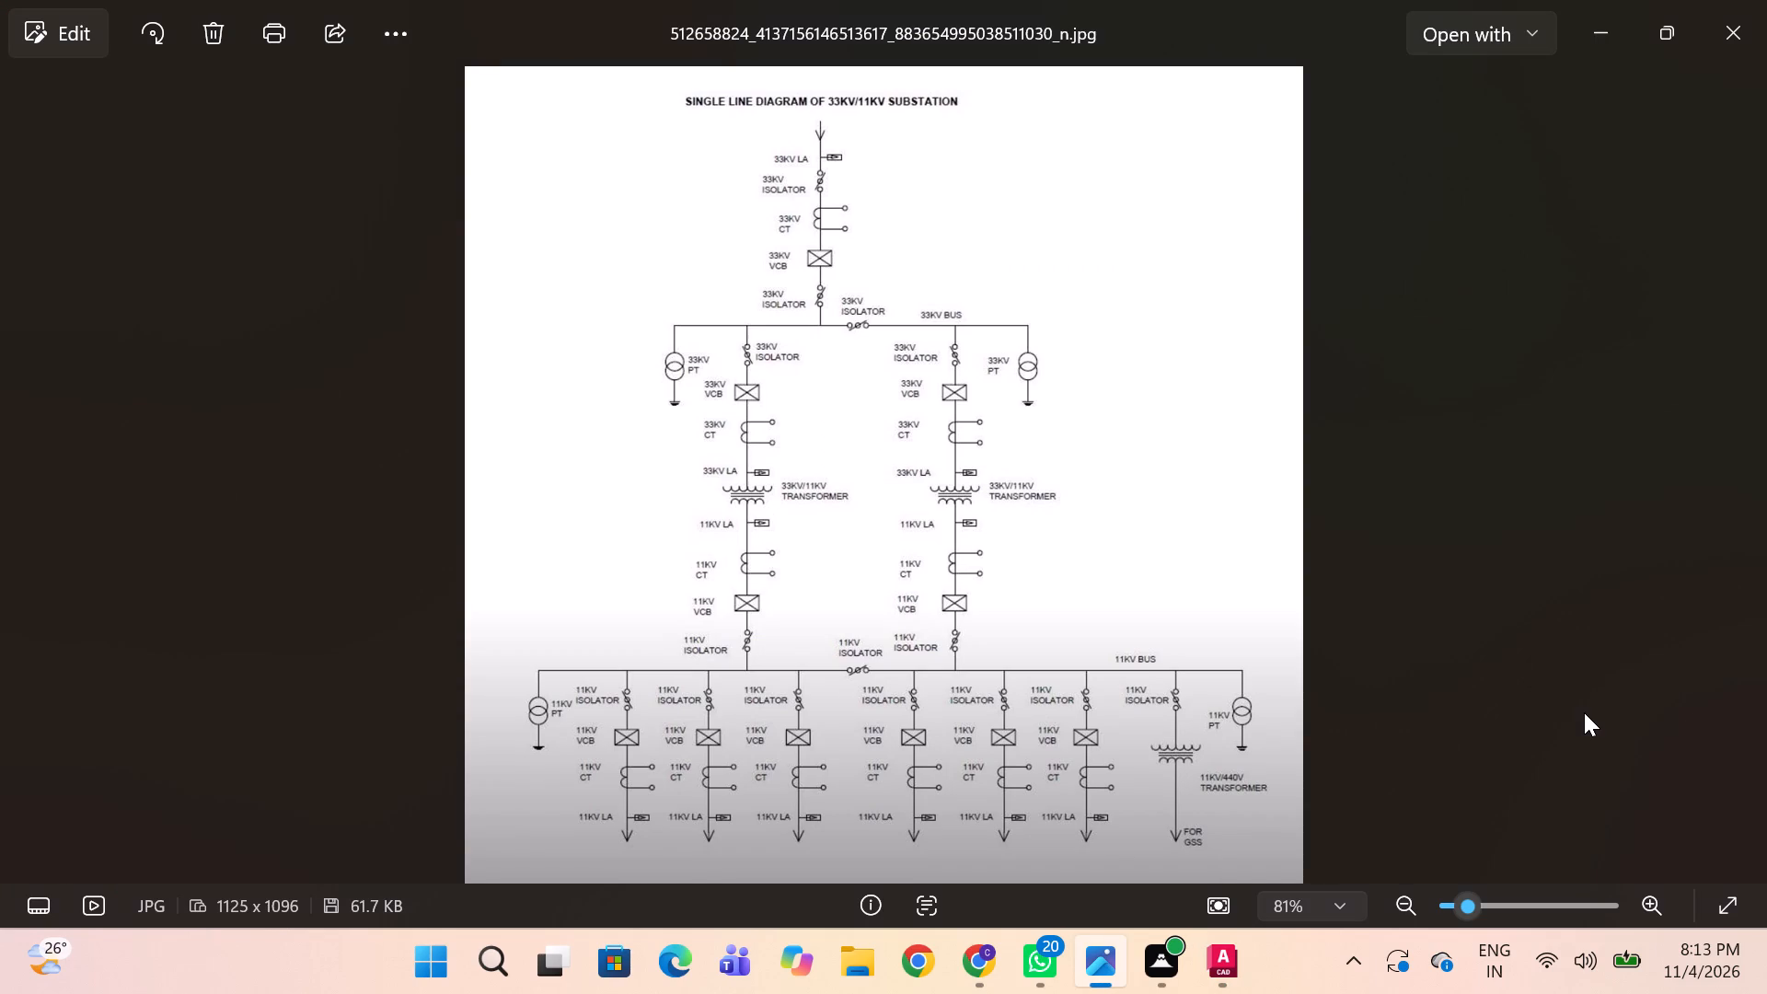
key("alt+Tab")
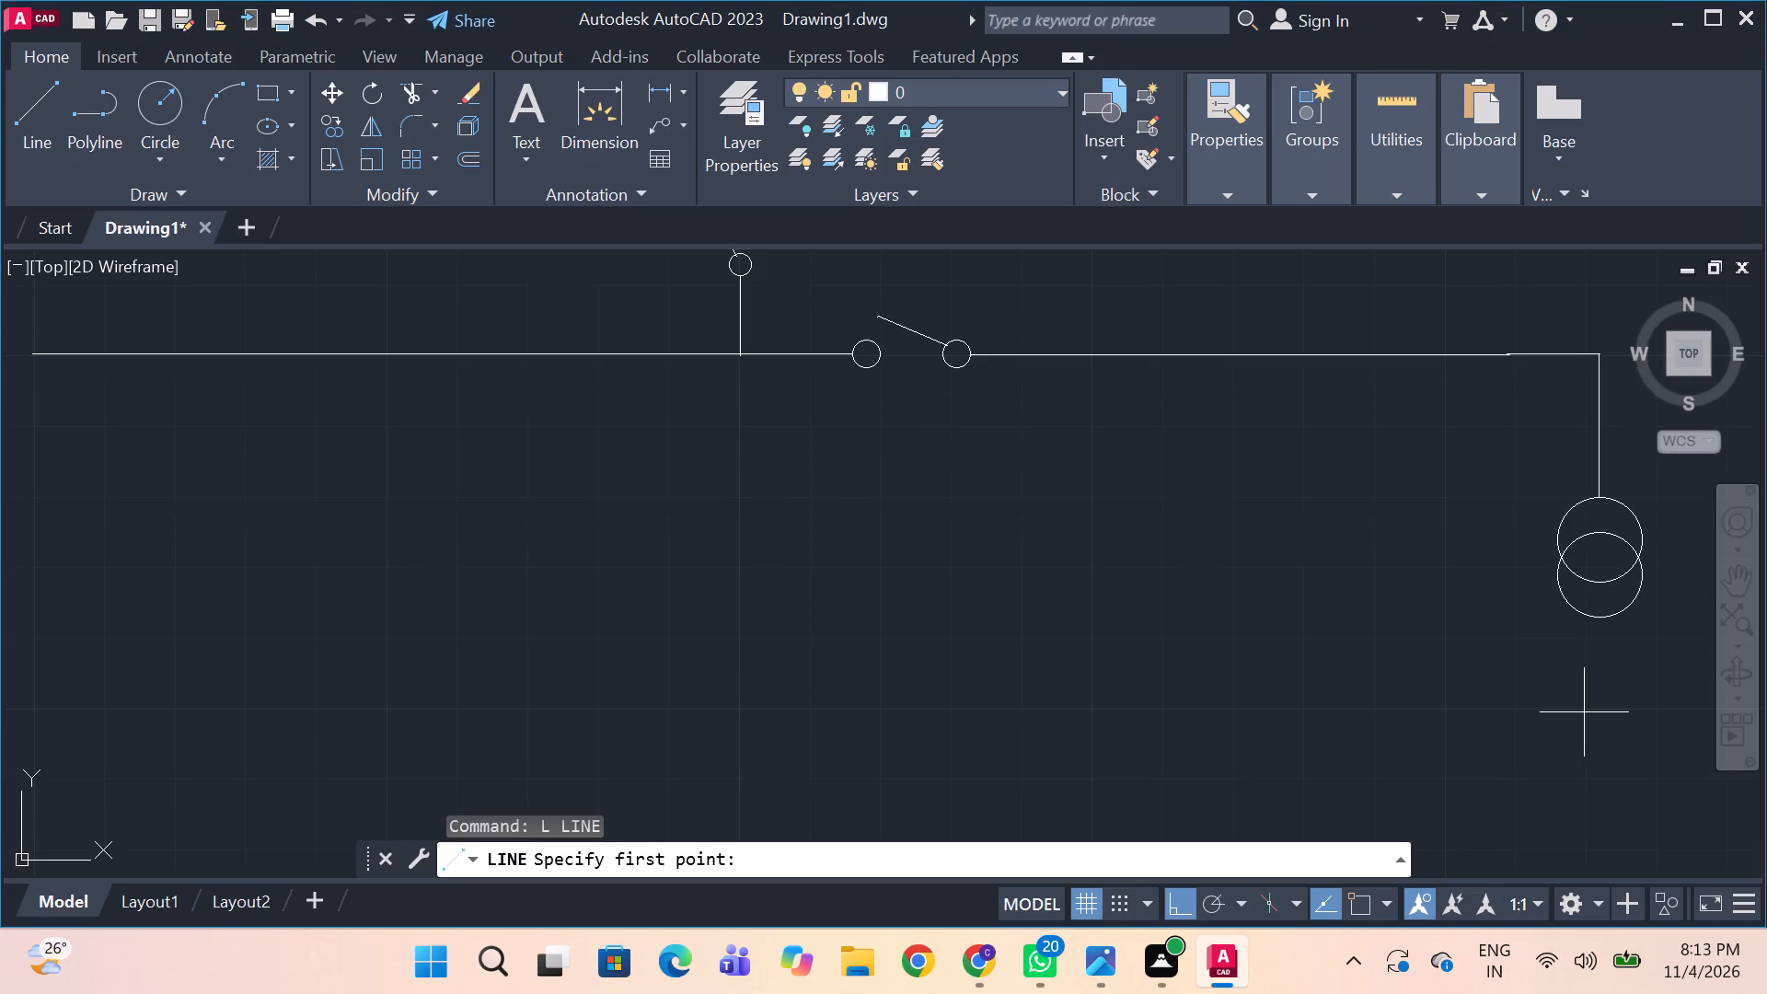
key("alt+Tab")
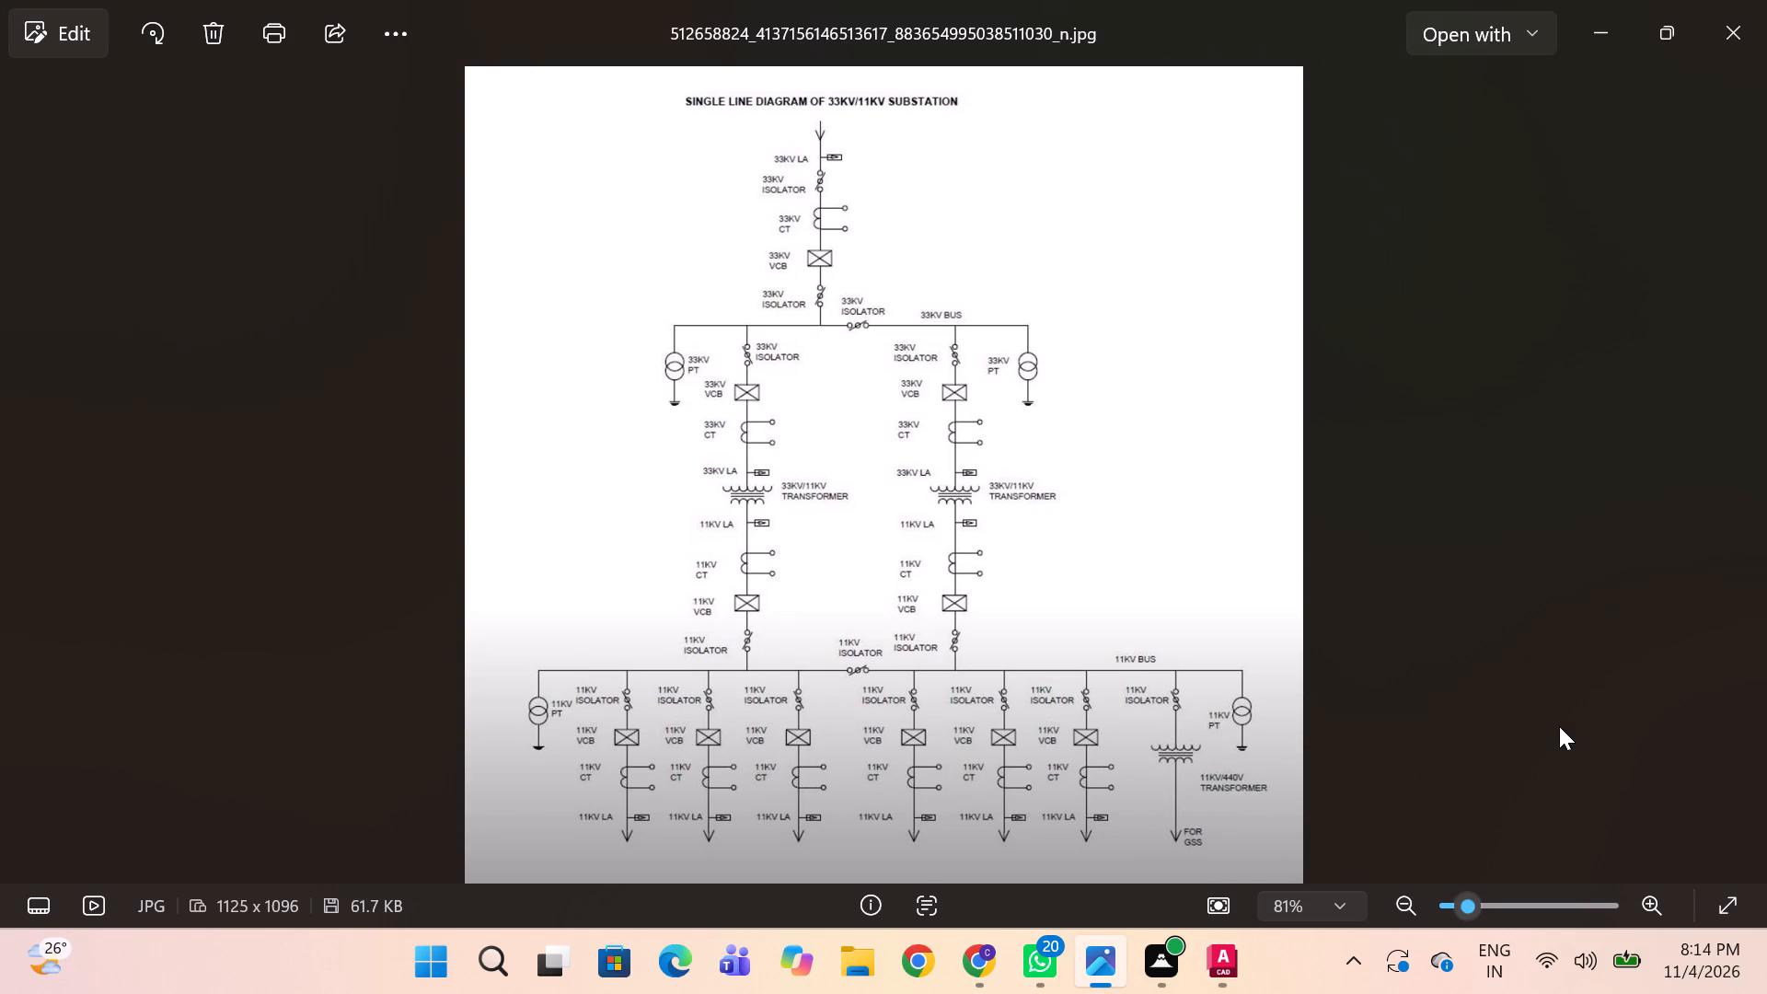
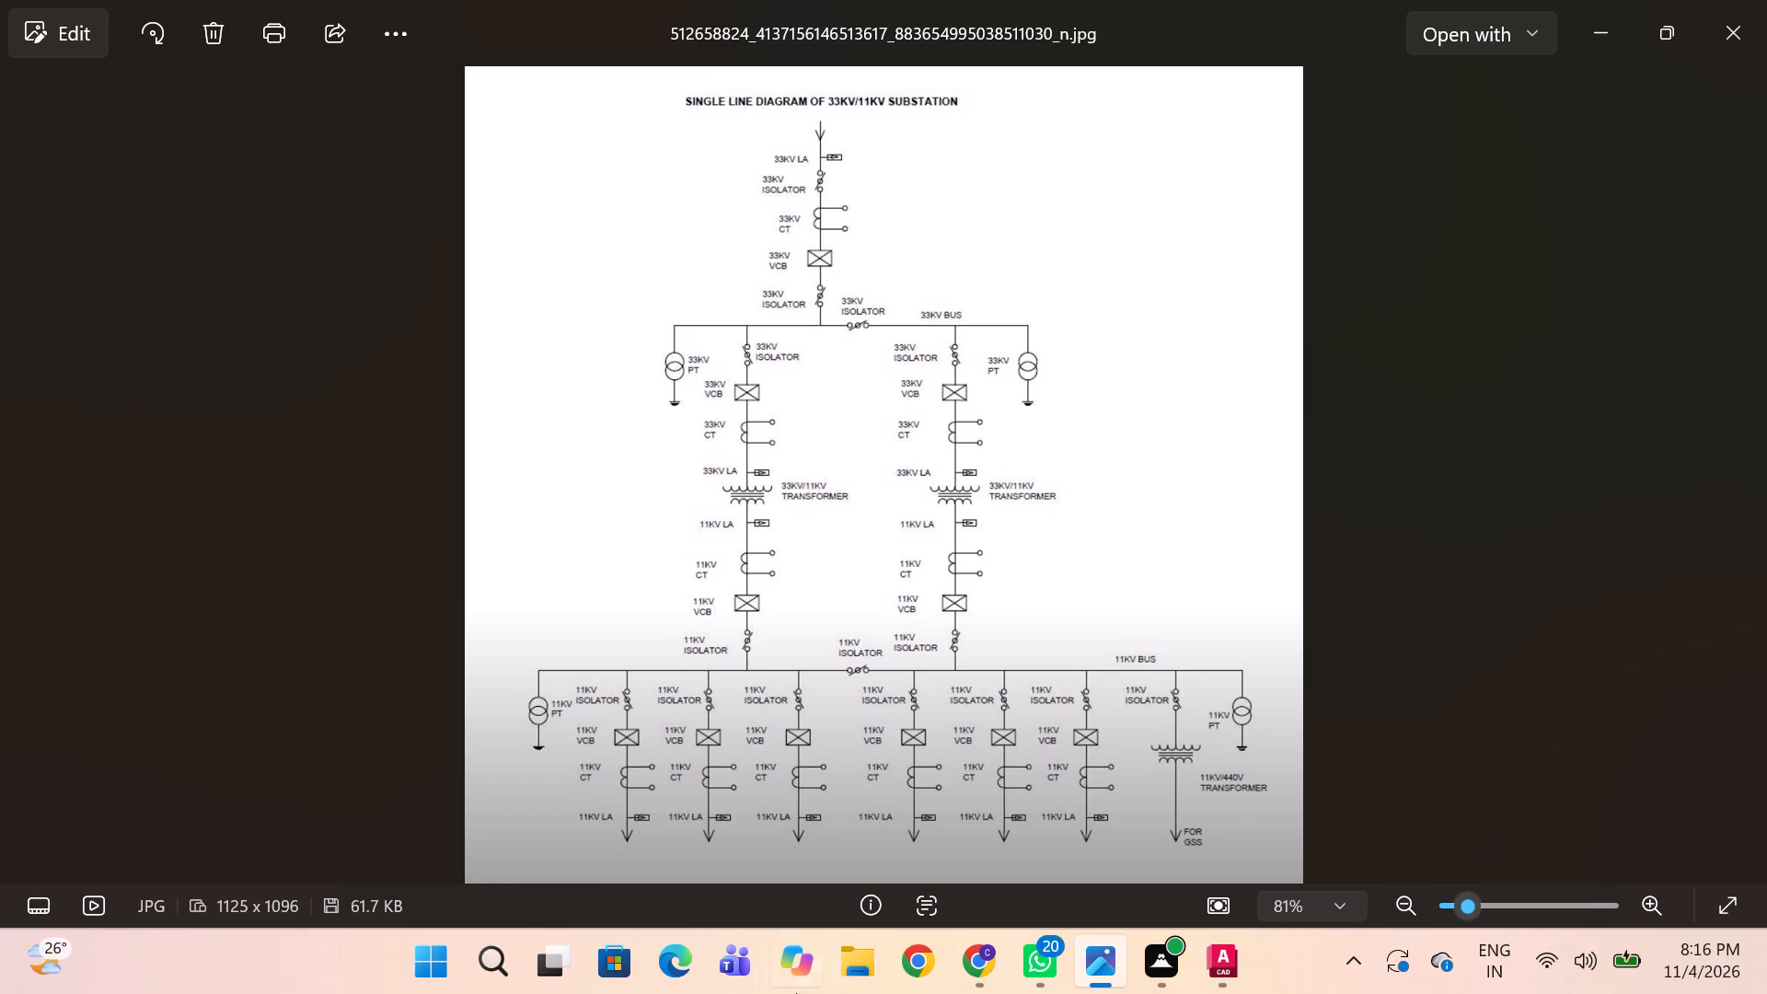
Draw a vertical connection line about 0.6 long straight down from the bottom of the PT circles, following the reference image.
key("alt+Tab")
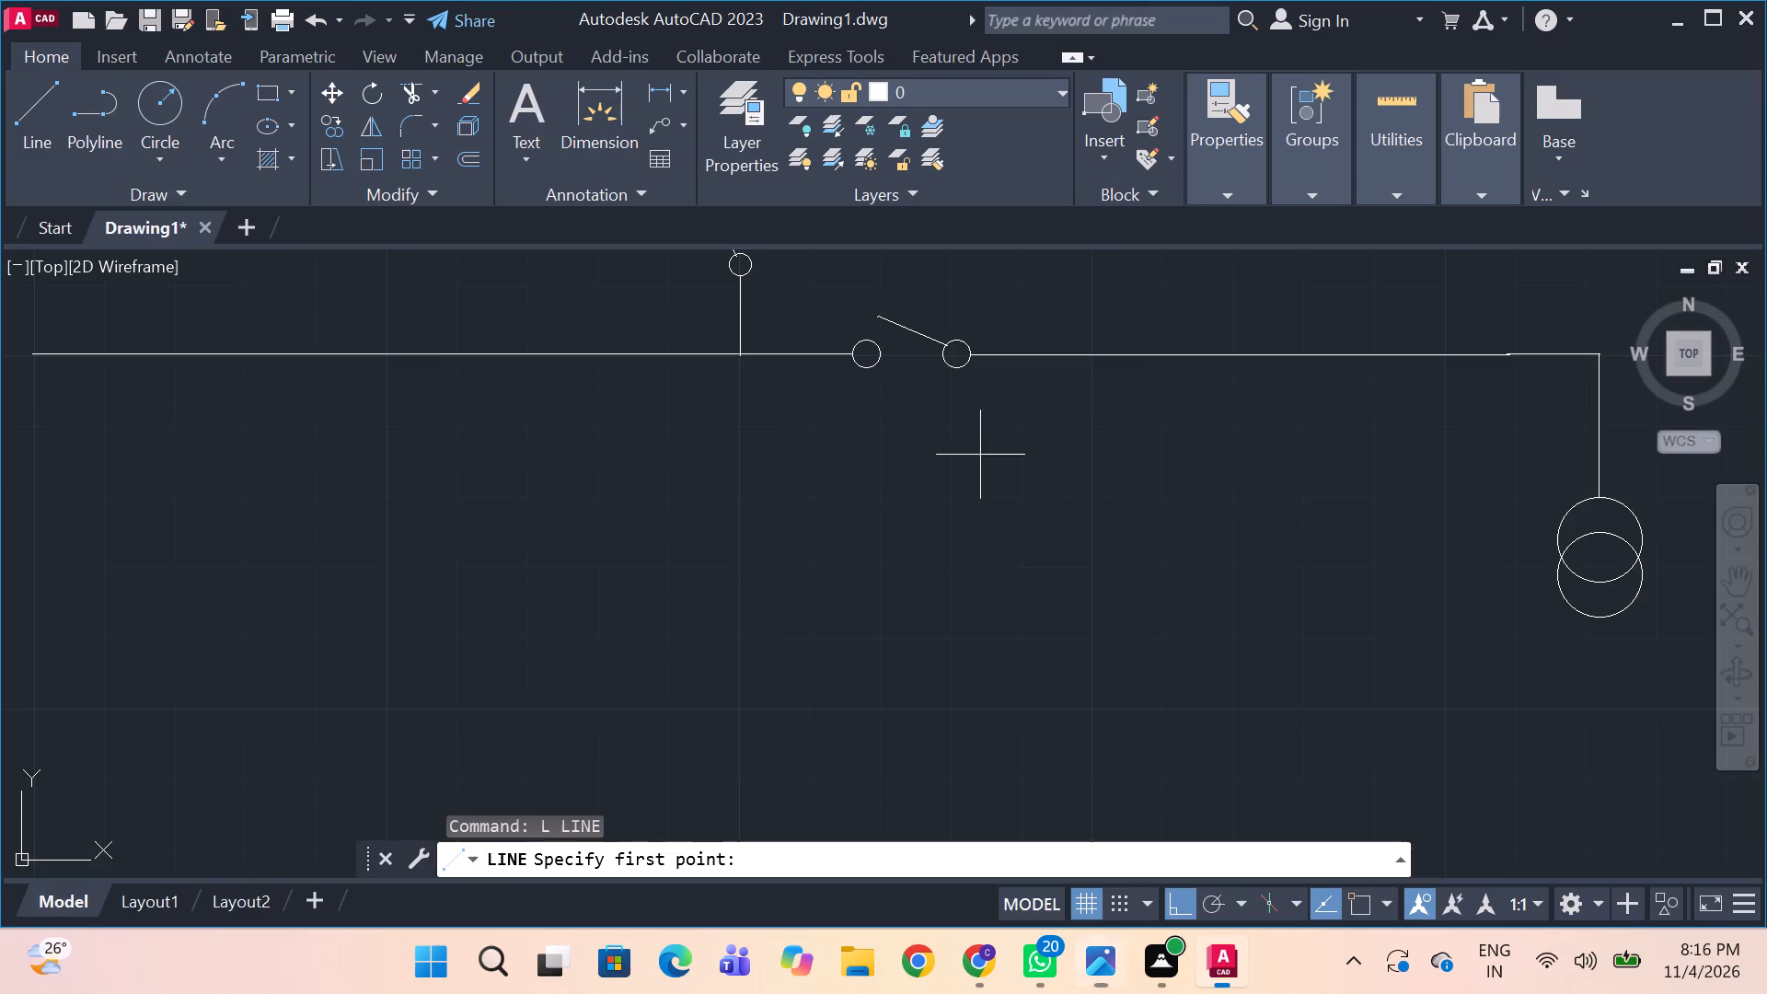
key("alt+Tab")
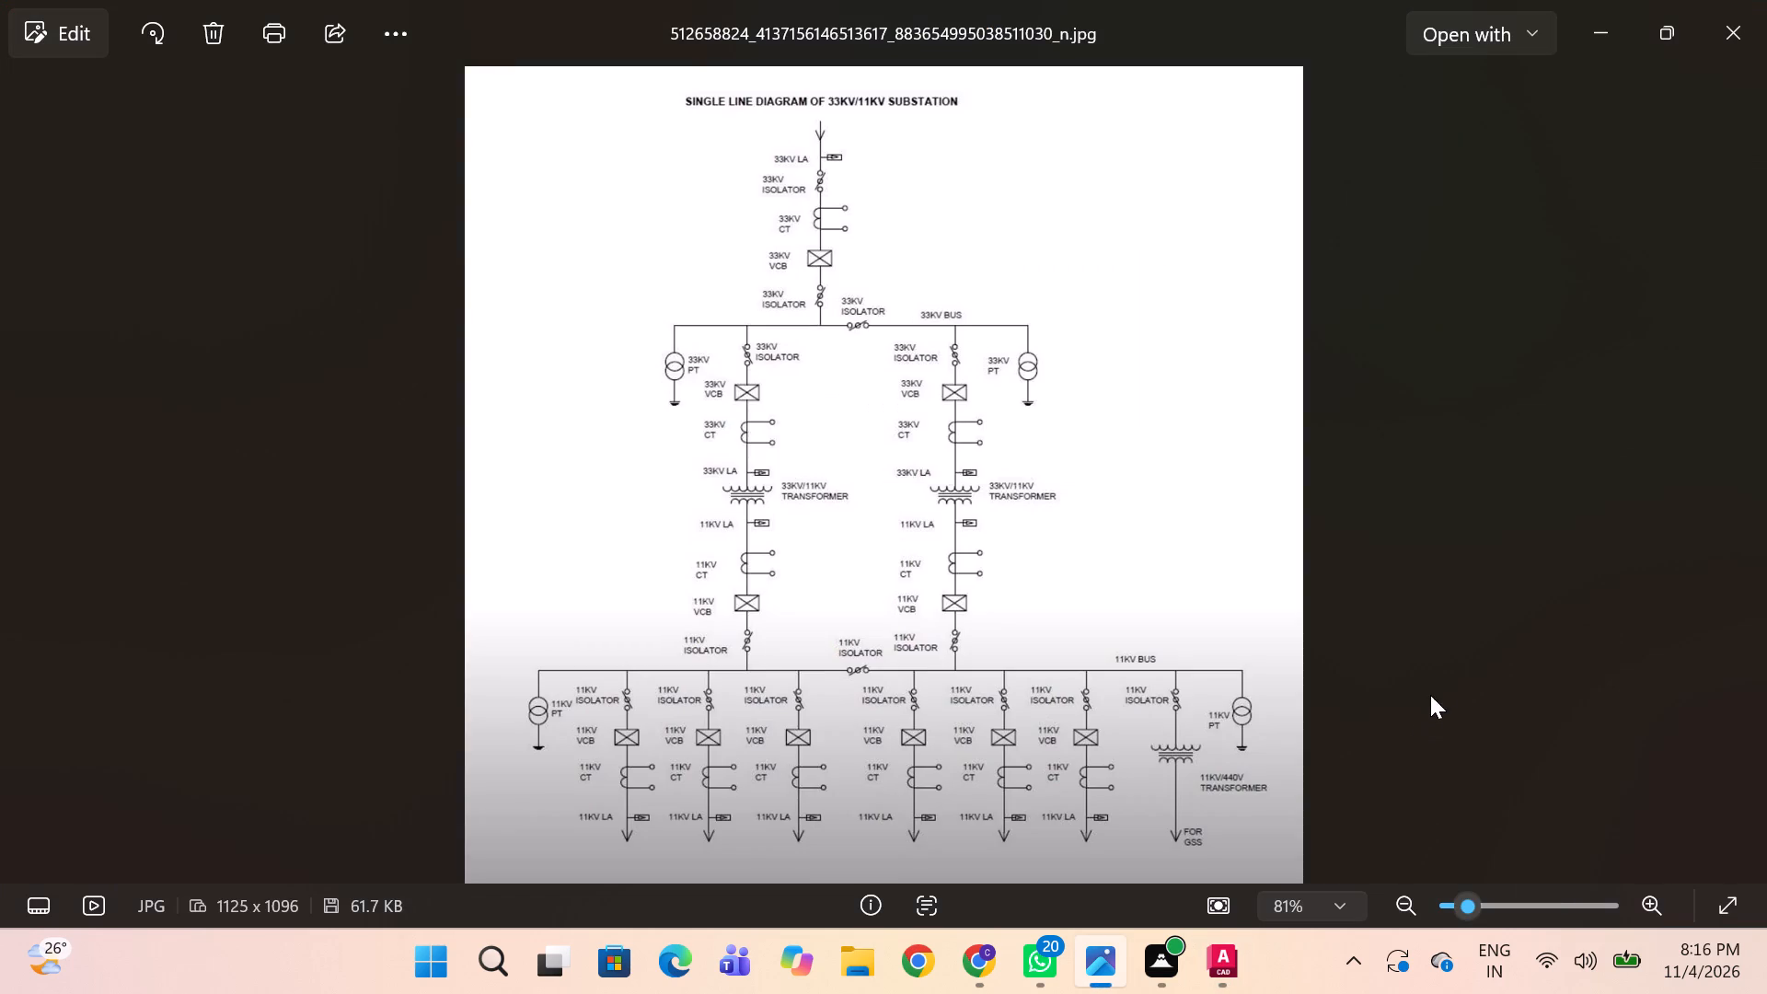
key("alt+Tab")
type("l")
key("space")
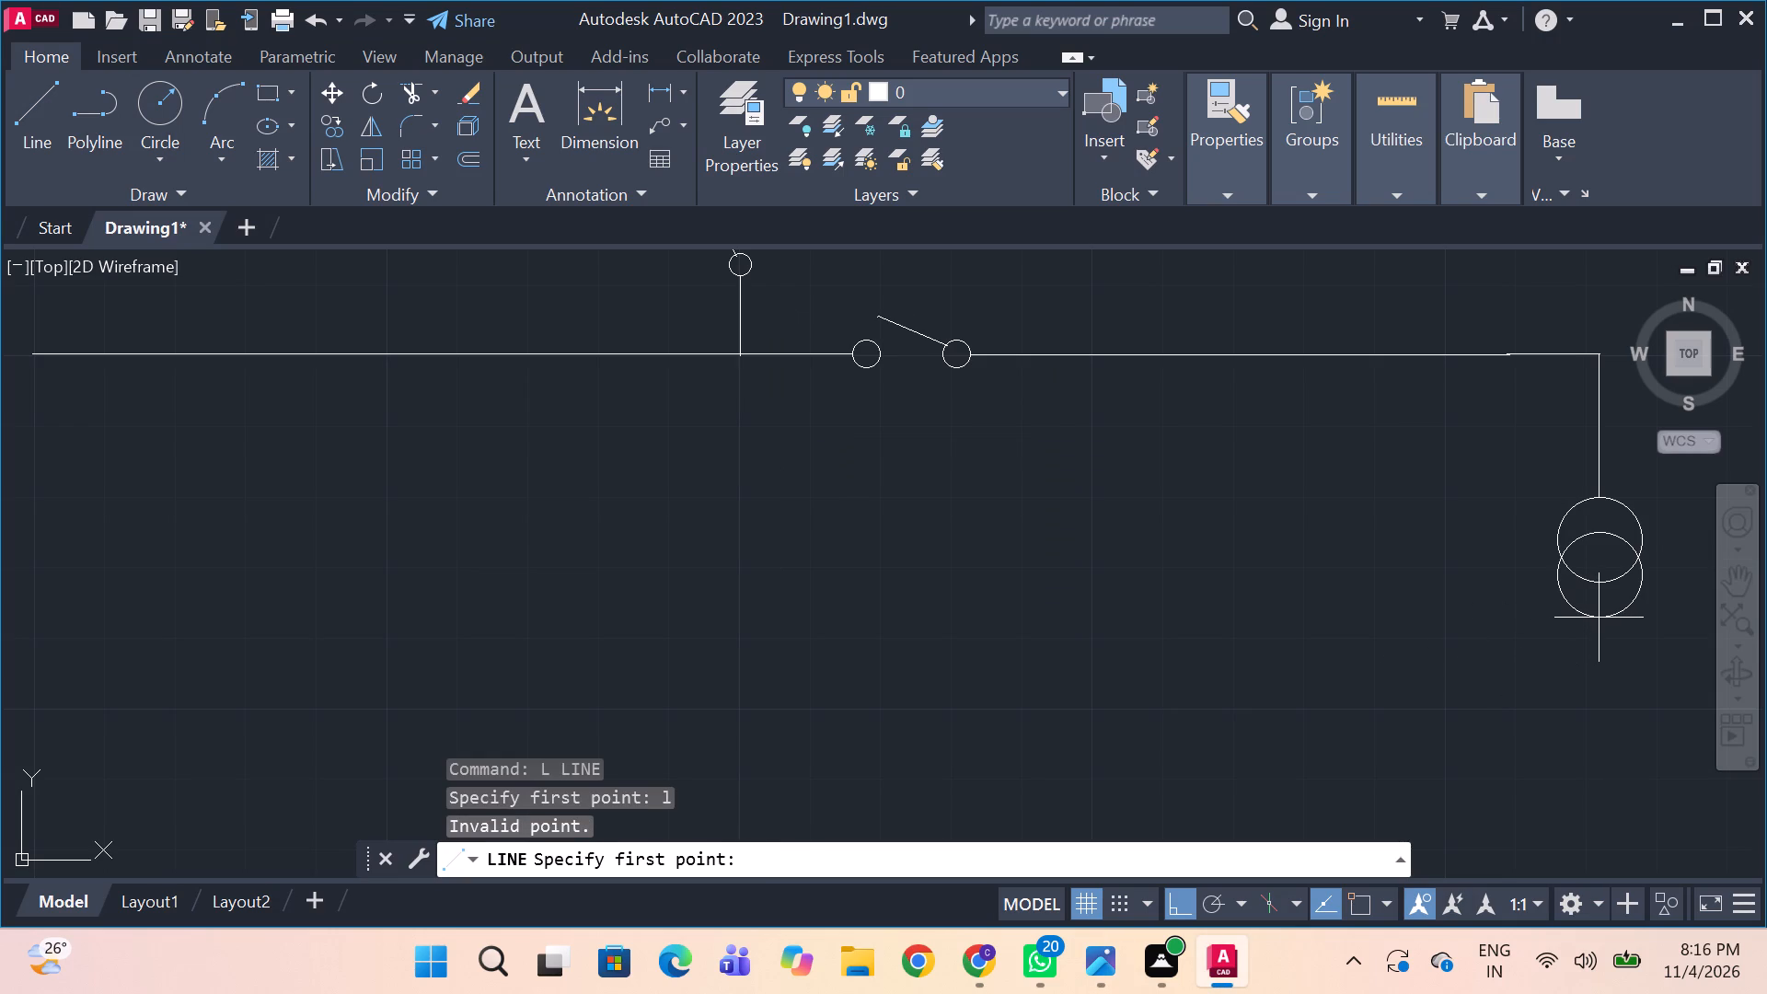
left_click_drag(1599, 618, 1614, 692)
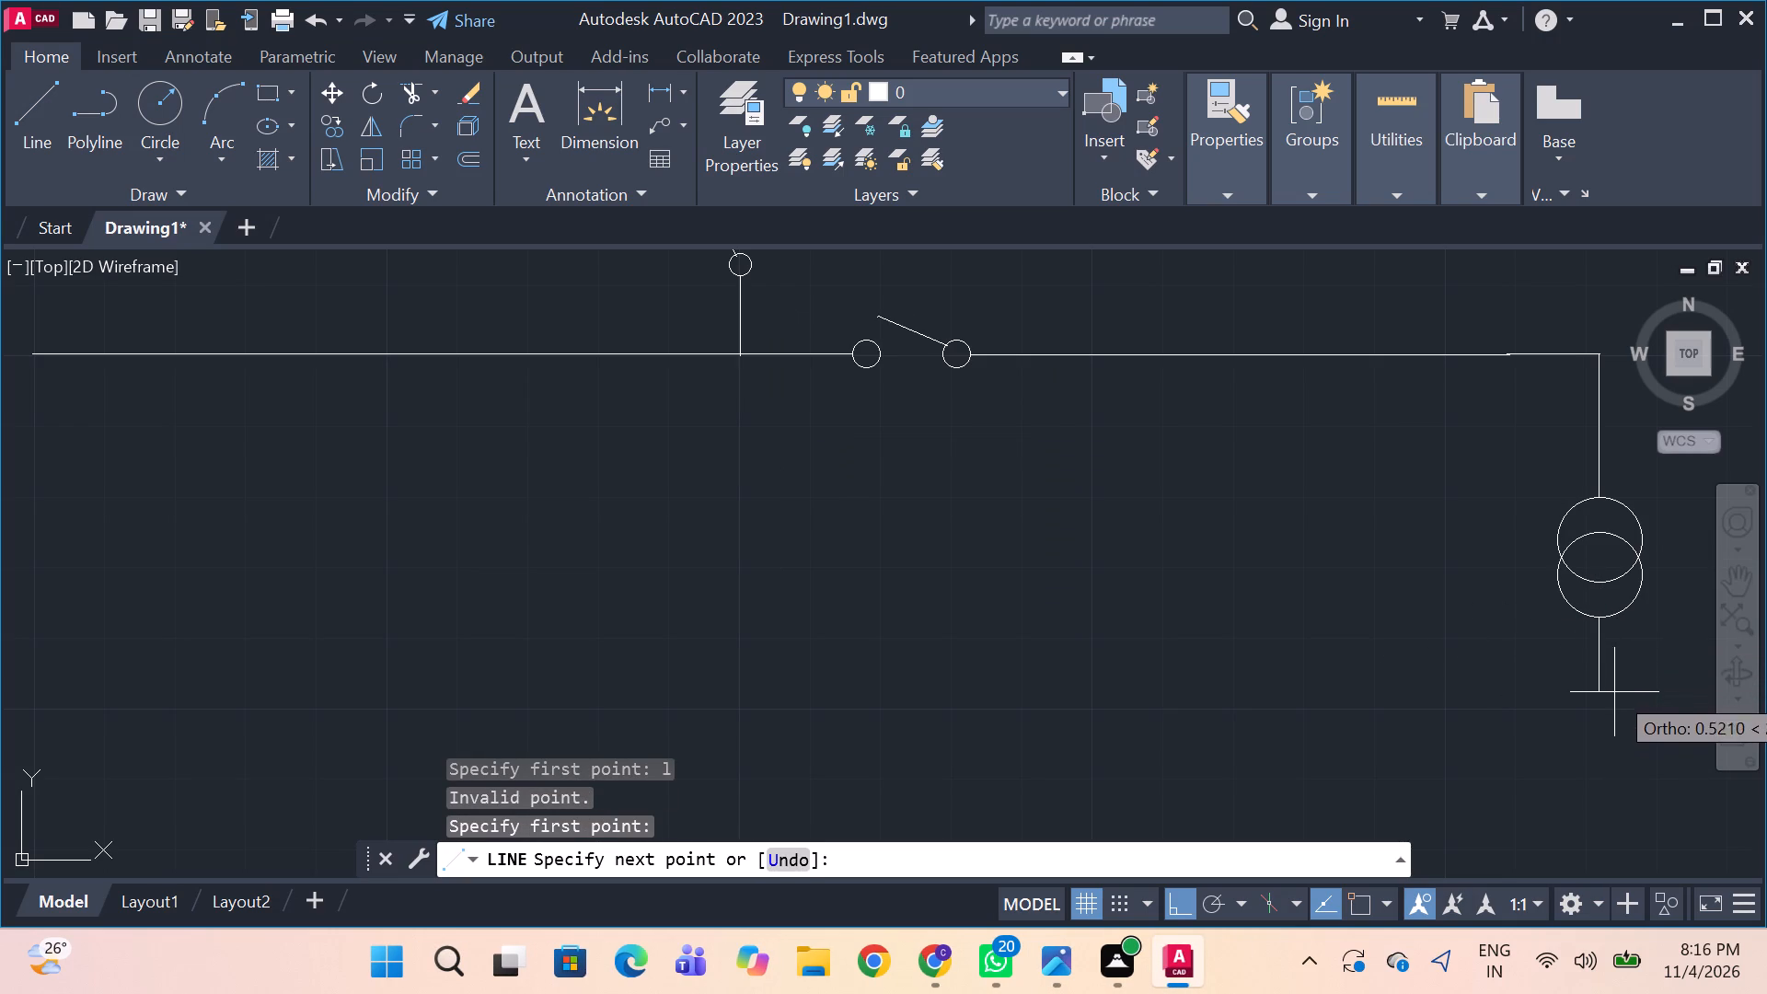
left_click_drag(1614, 692, 1617, 710)
left_click(1617, 710)
key("space")
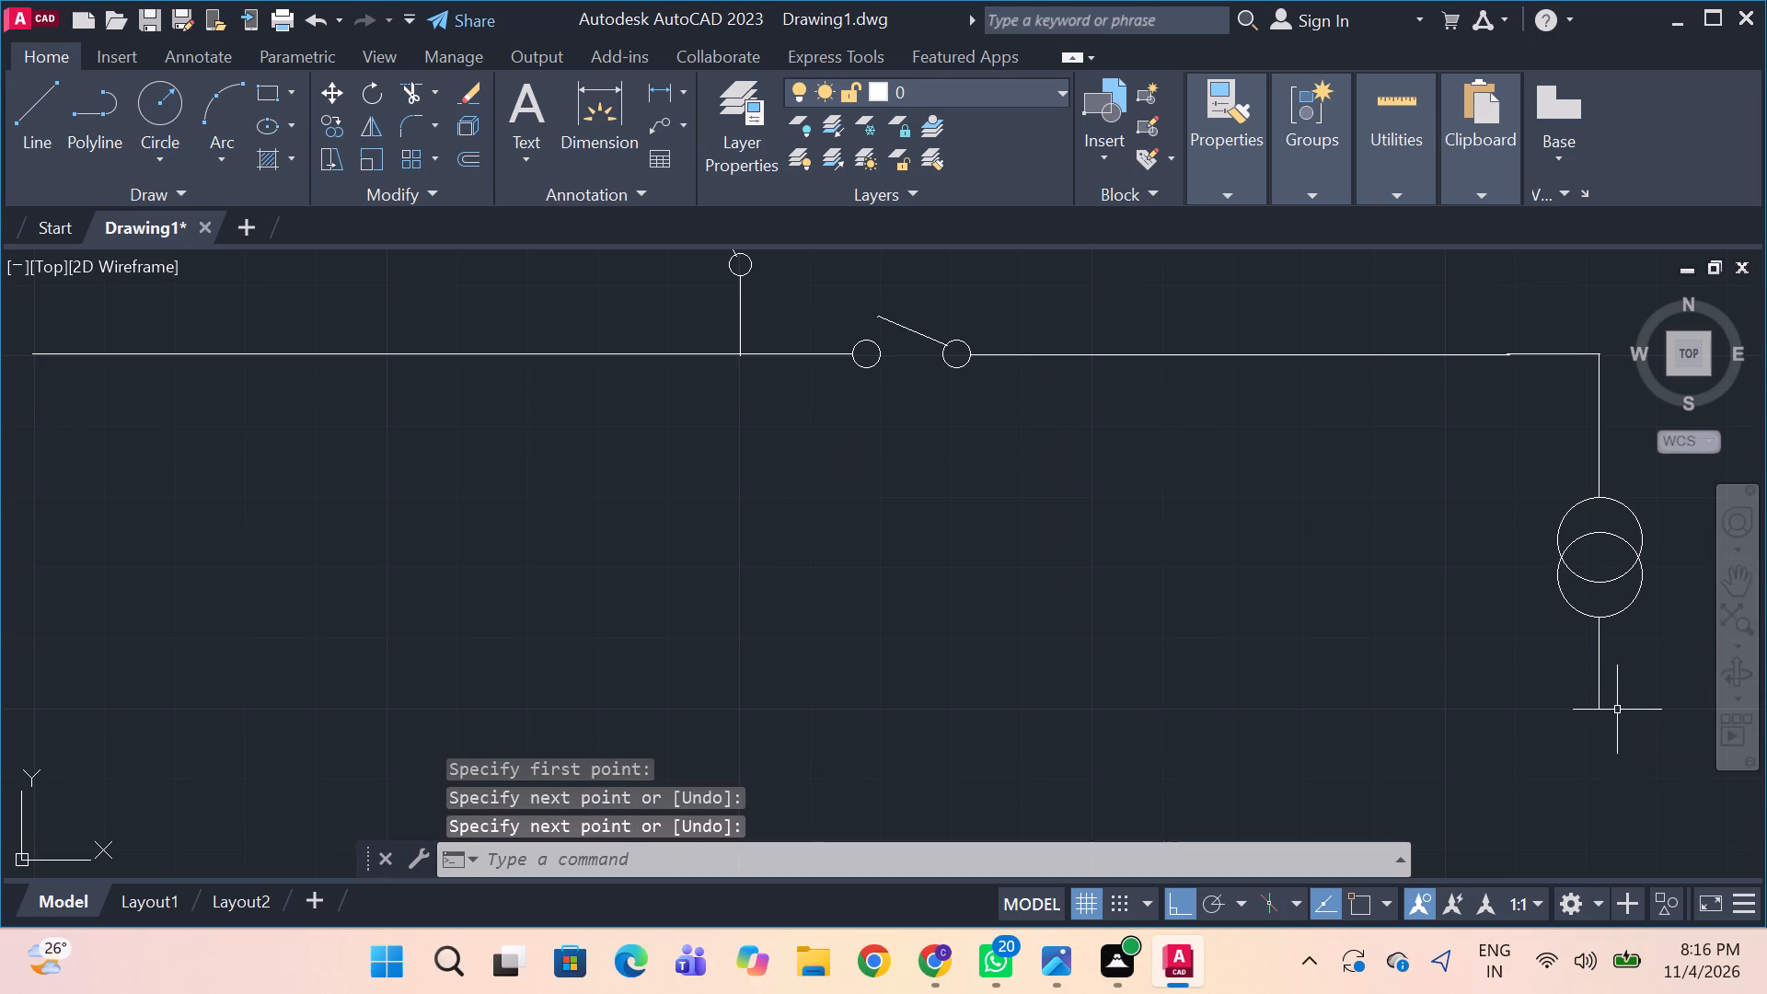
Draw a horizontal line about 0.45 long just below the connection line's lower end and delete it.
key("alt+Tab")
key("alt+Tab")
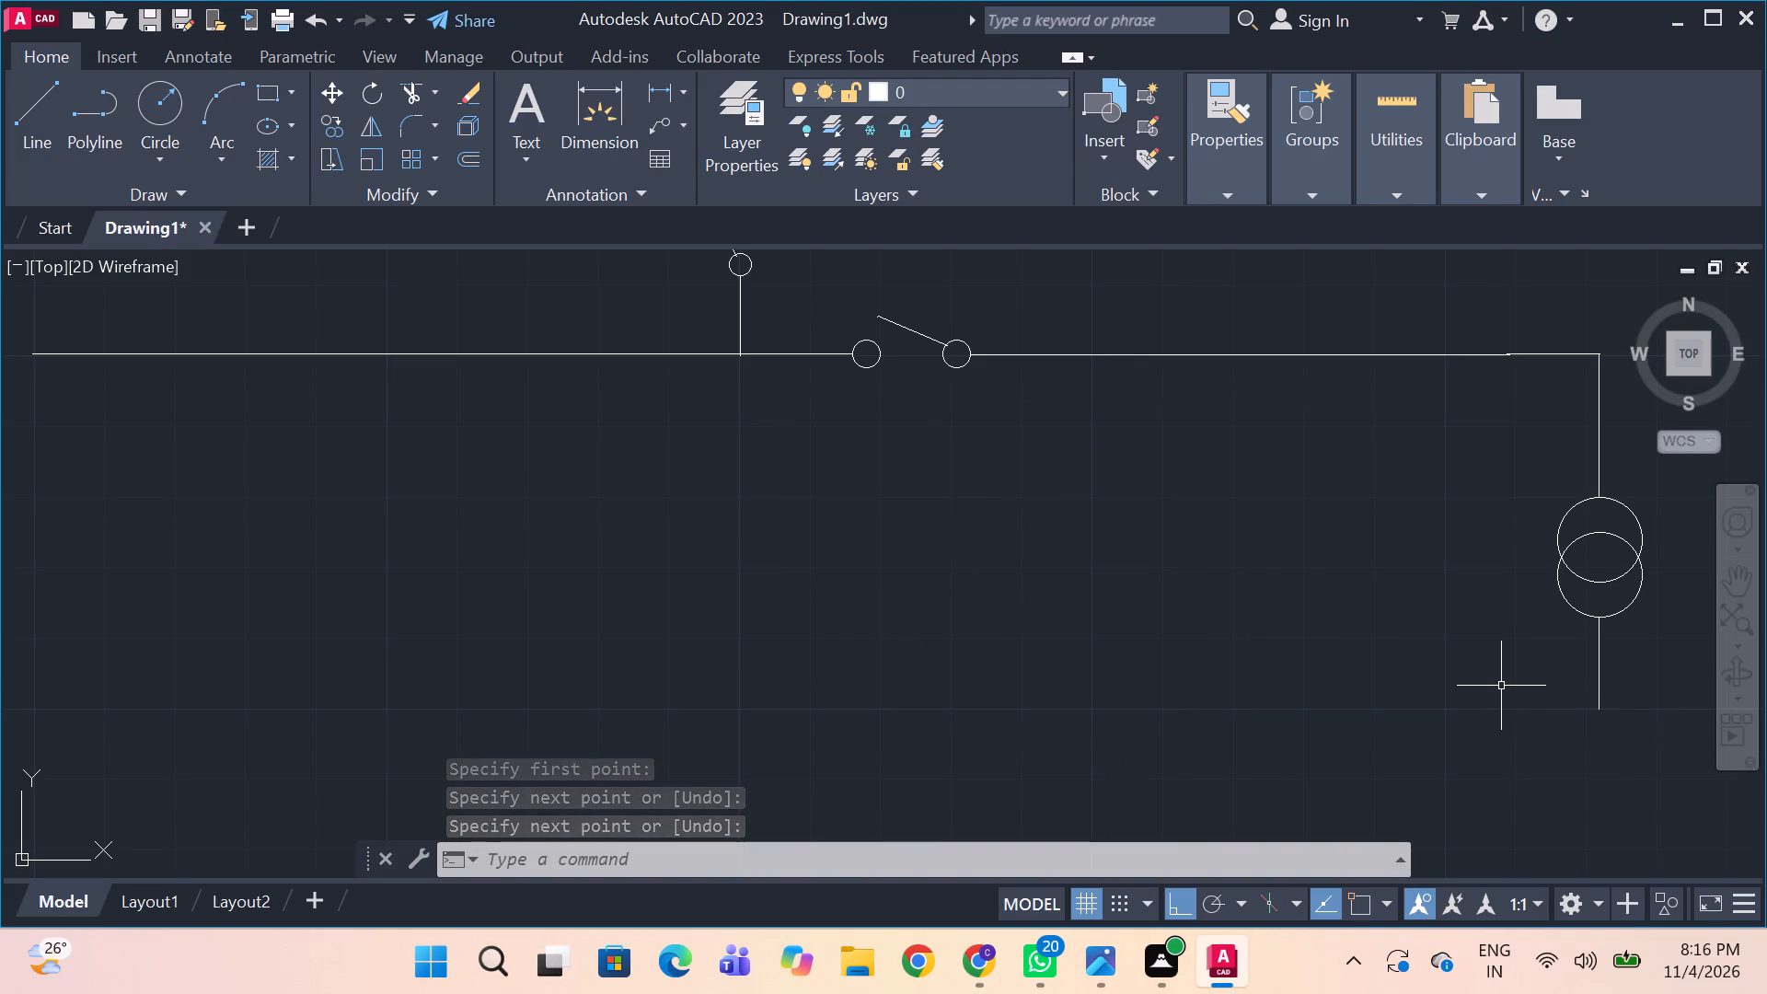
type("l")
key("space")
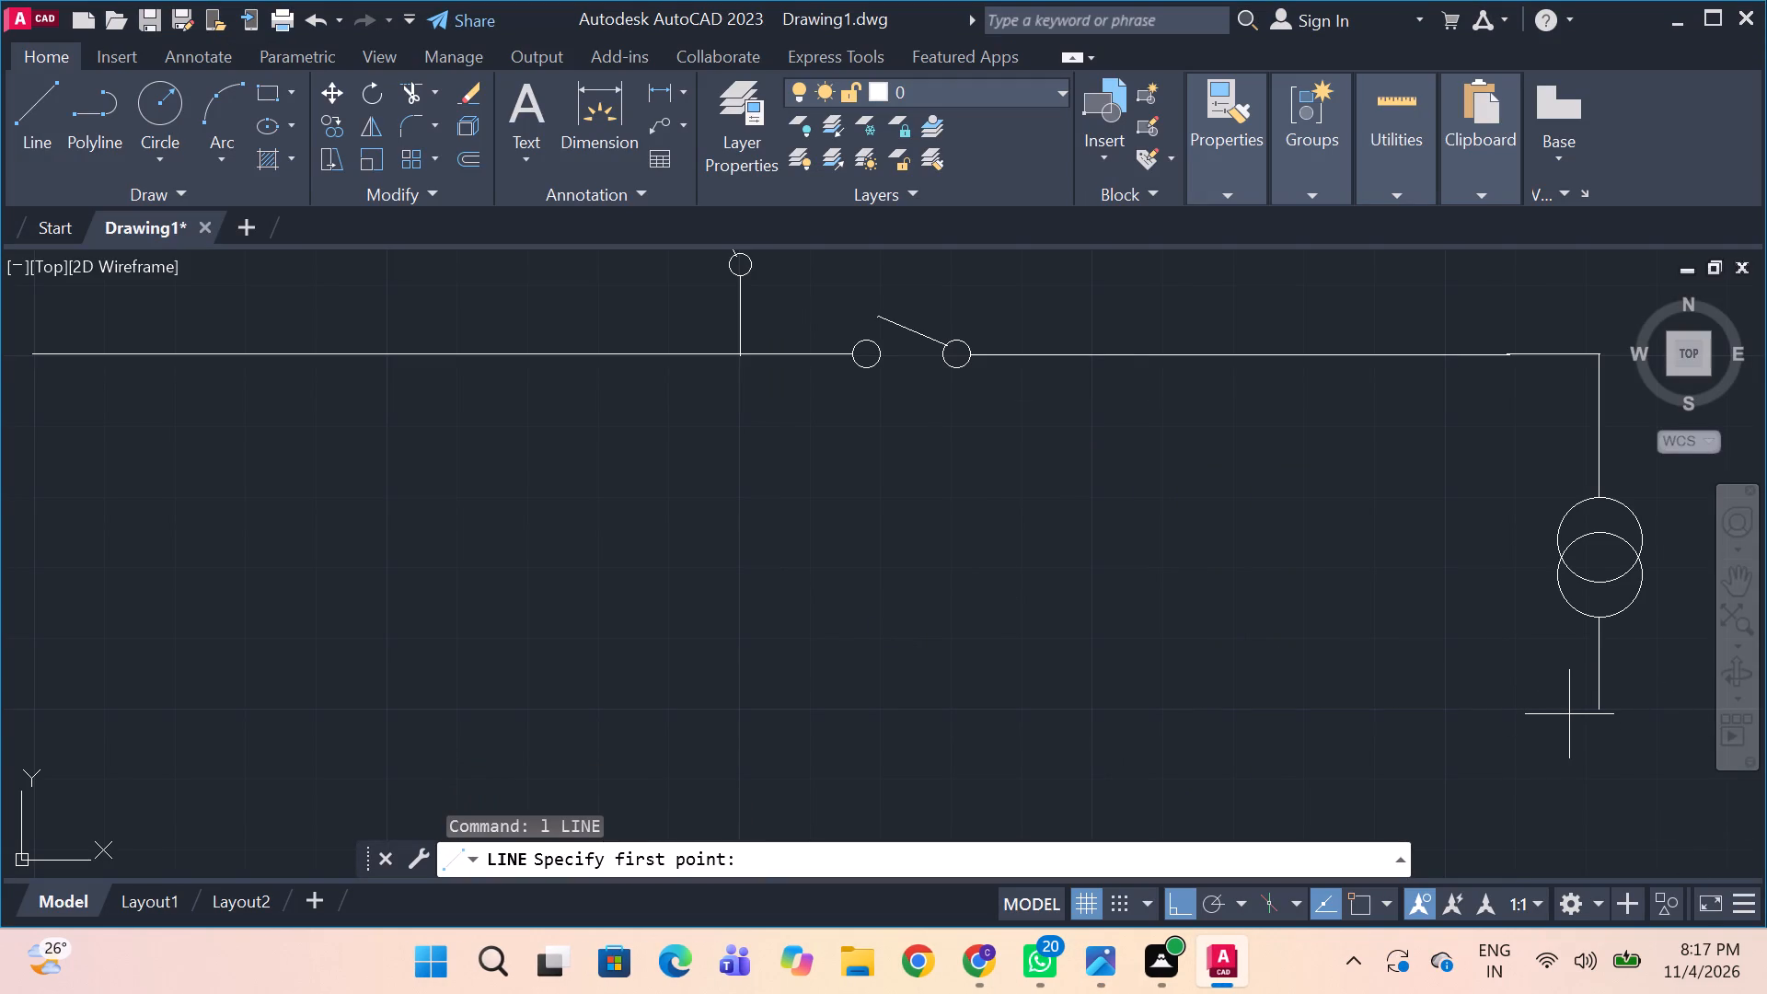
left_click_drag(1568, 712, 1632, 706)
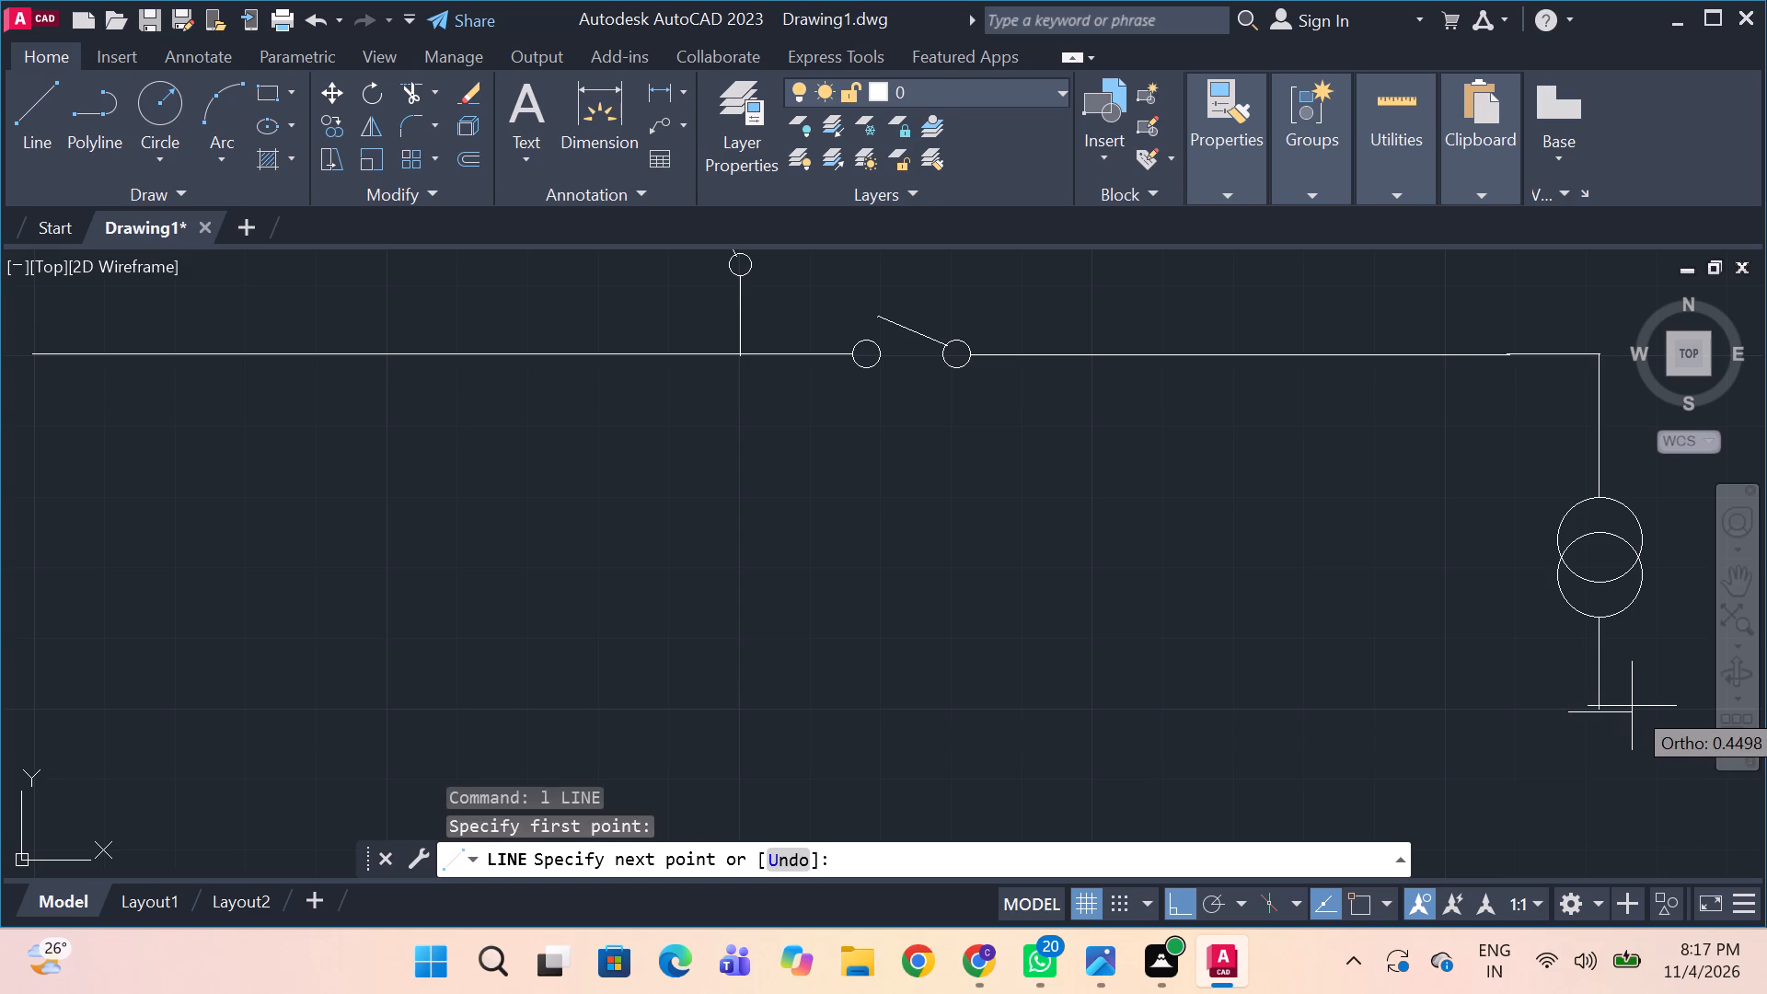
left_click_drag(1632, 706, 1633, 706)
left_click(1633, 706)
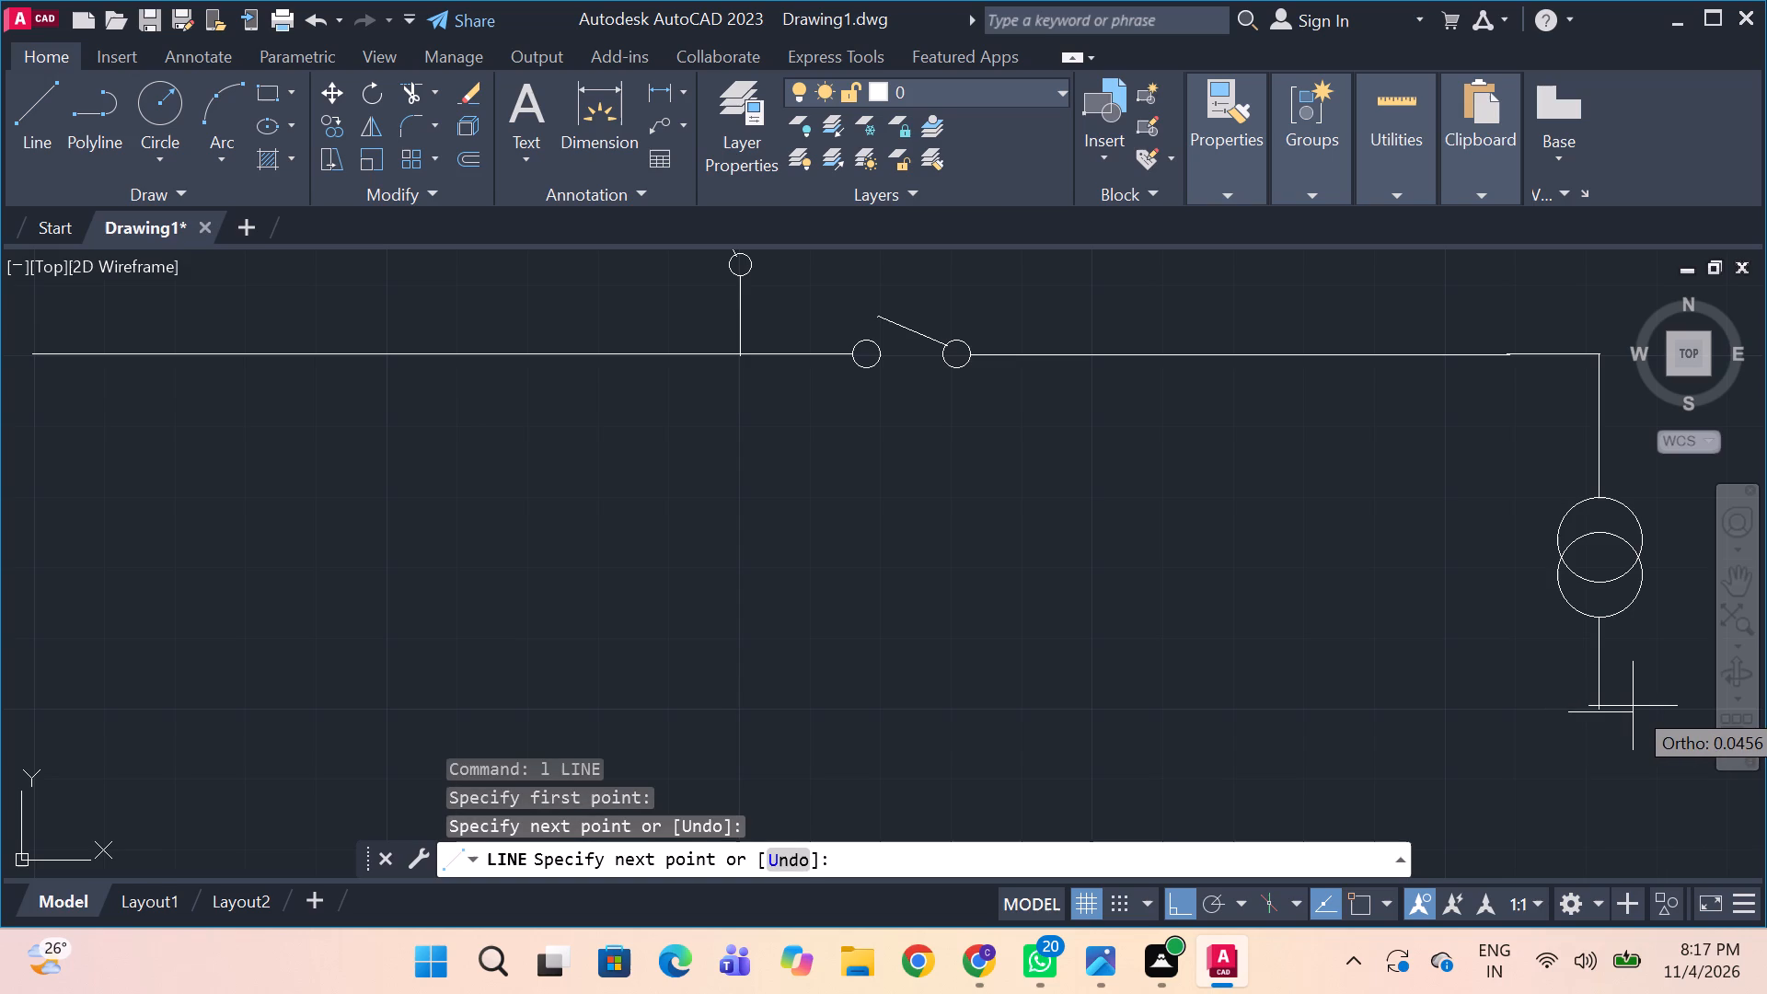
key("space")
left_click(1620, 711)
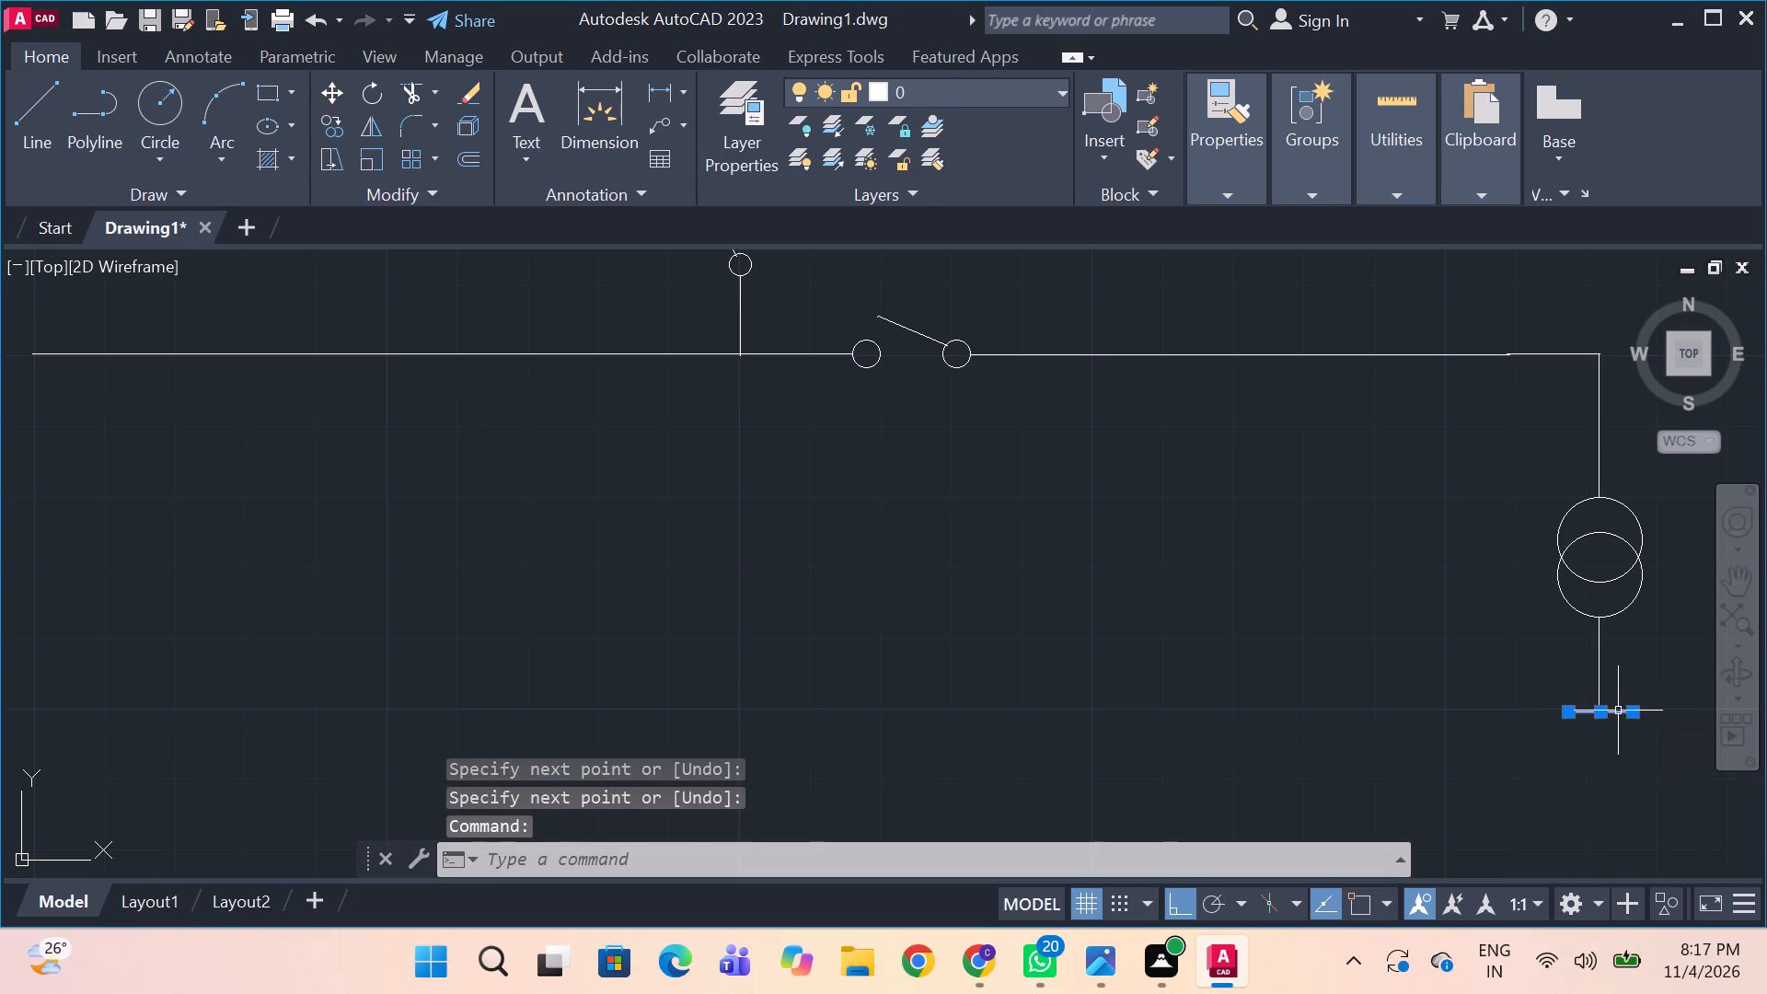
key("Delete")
Draw a horizontal line across the connection line's lower end as the top bar of the PT's earth symbol.
type("l")
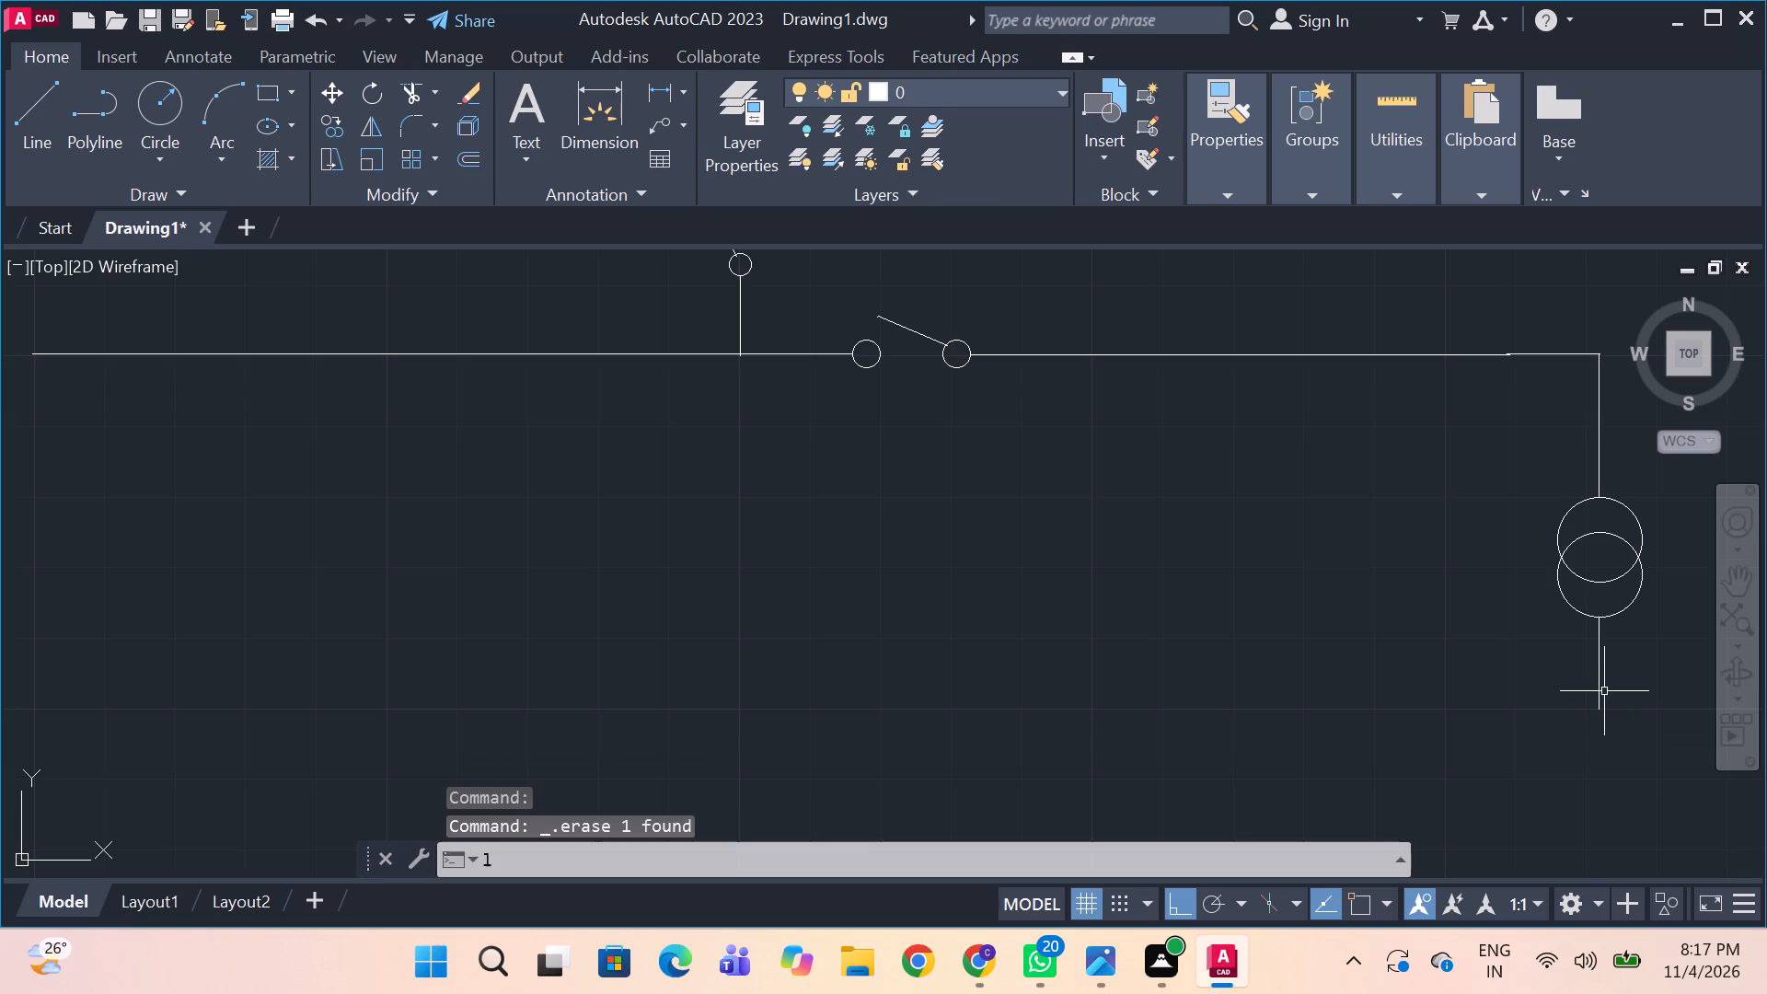
key("space")
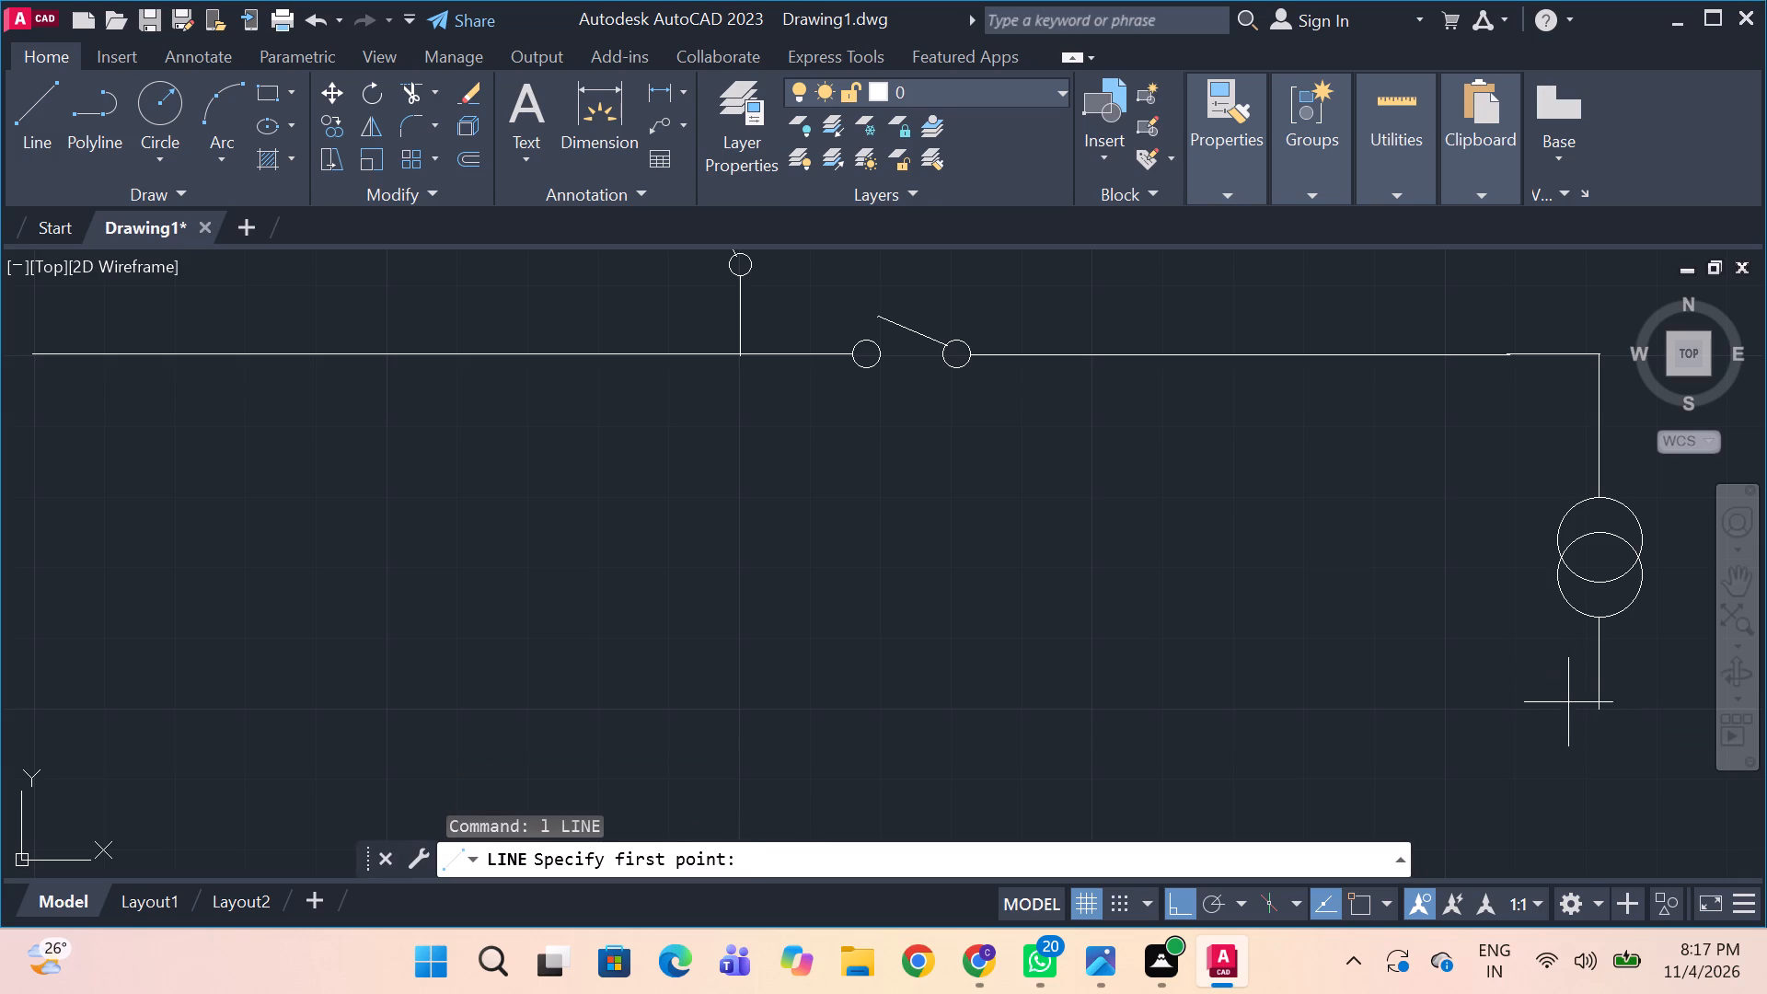
left_click_drag(1561, 710, 1608, 710)
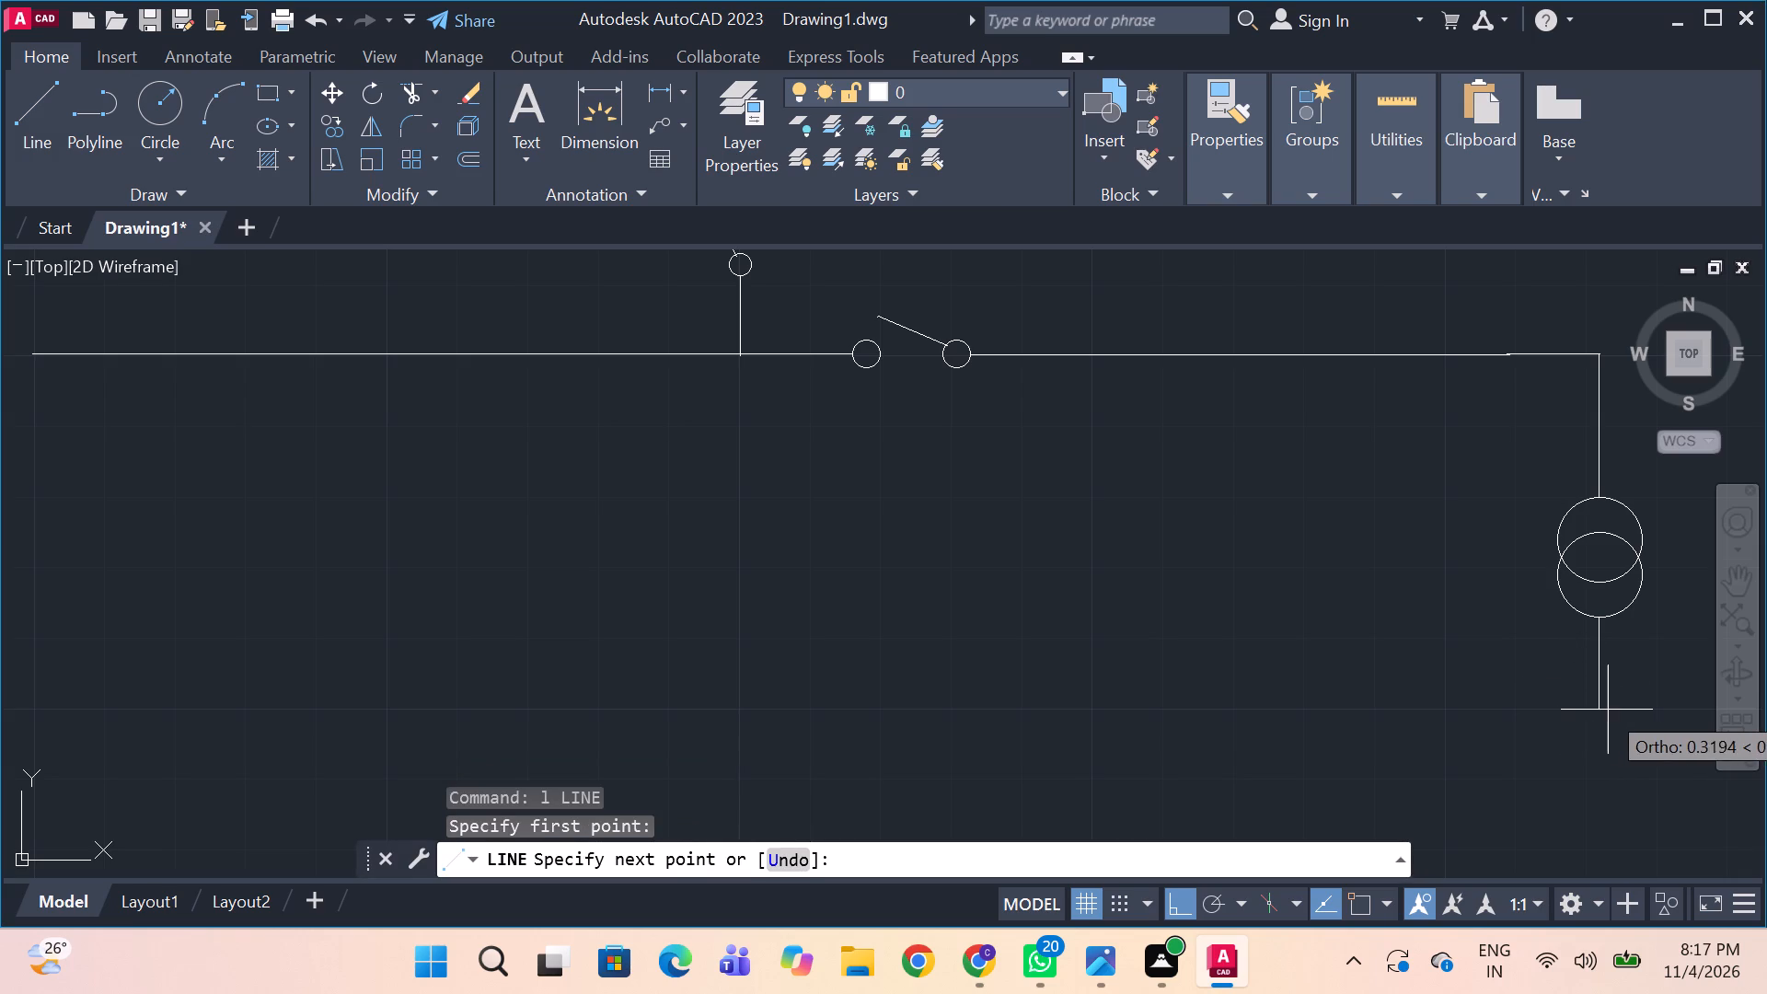
left_click_drag(1608, 710, 1623, 709)
left_click(1623, 709)
key("space")
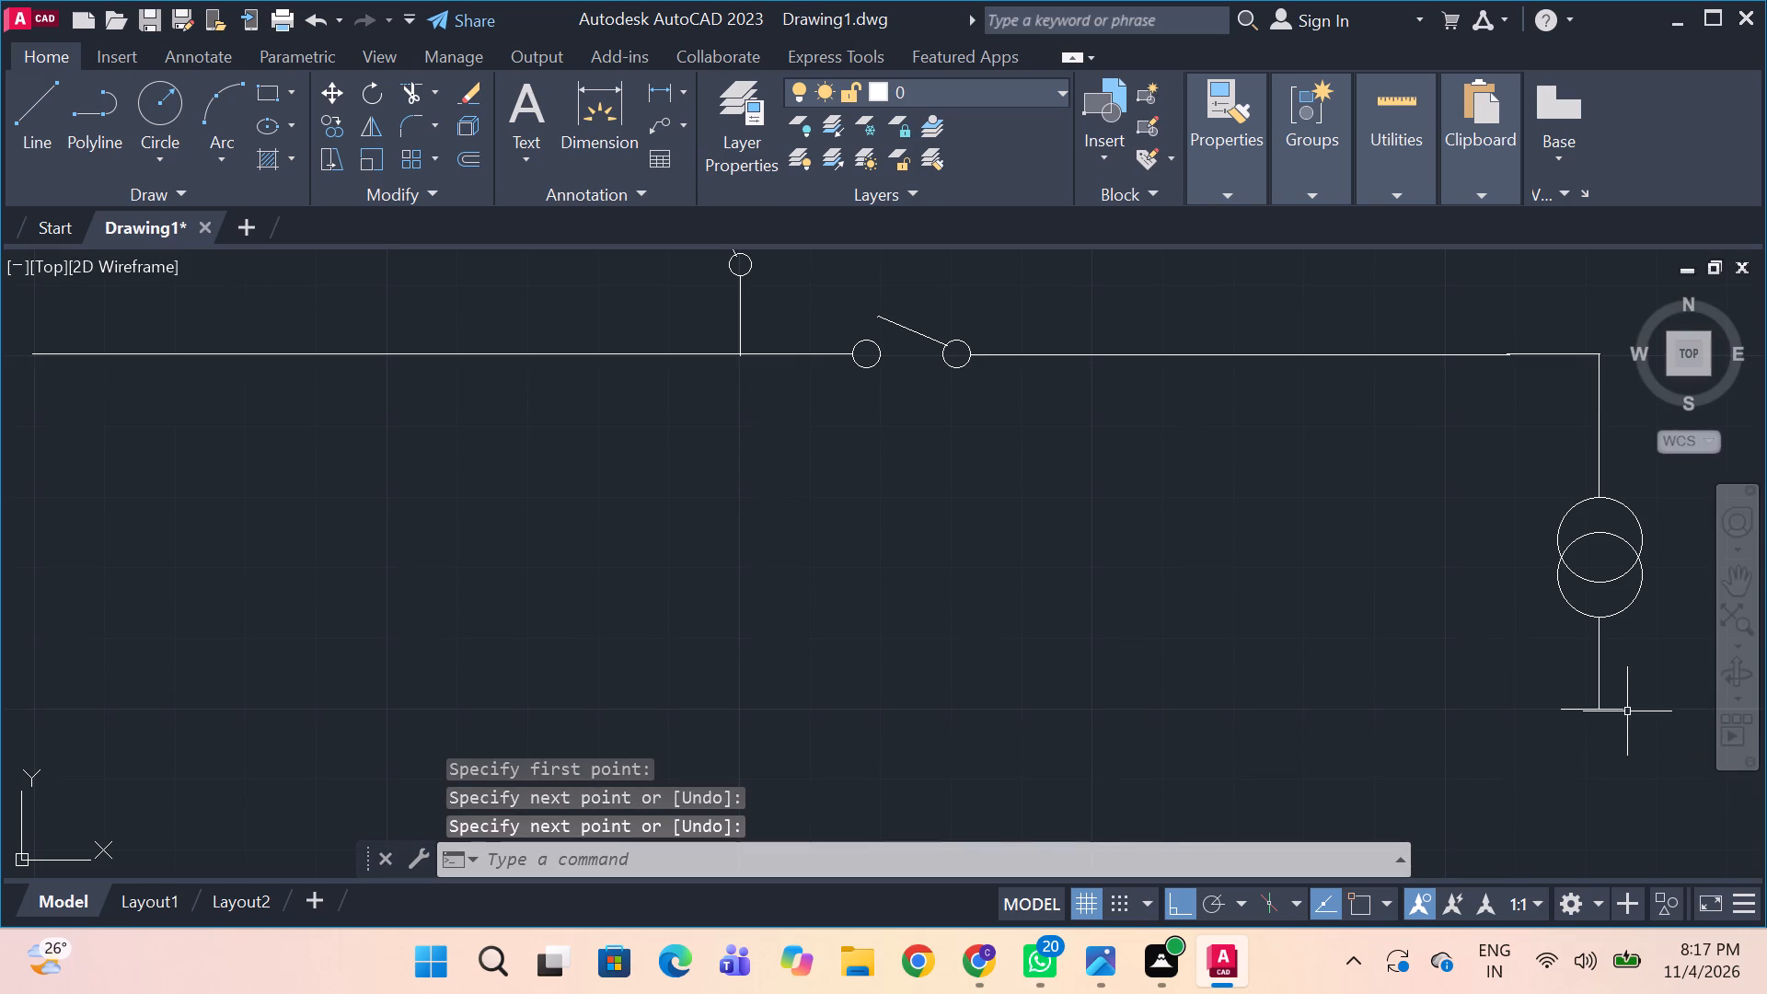
Stretch the earth symbol's top bar slightly at its right end so it is centred on the connection line.
left_click(1627, 708)
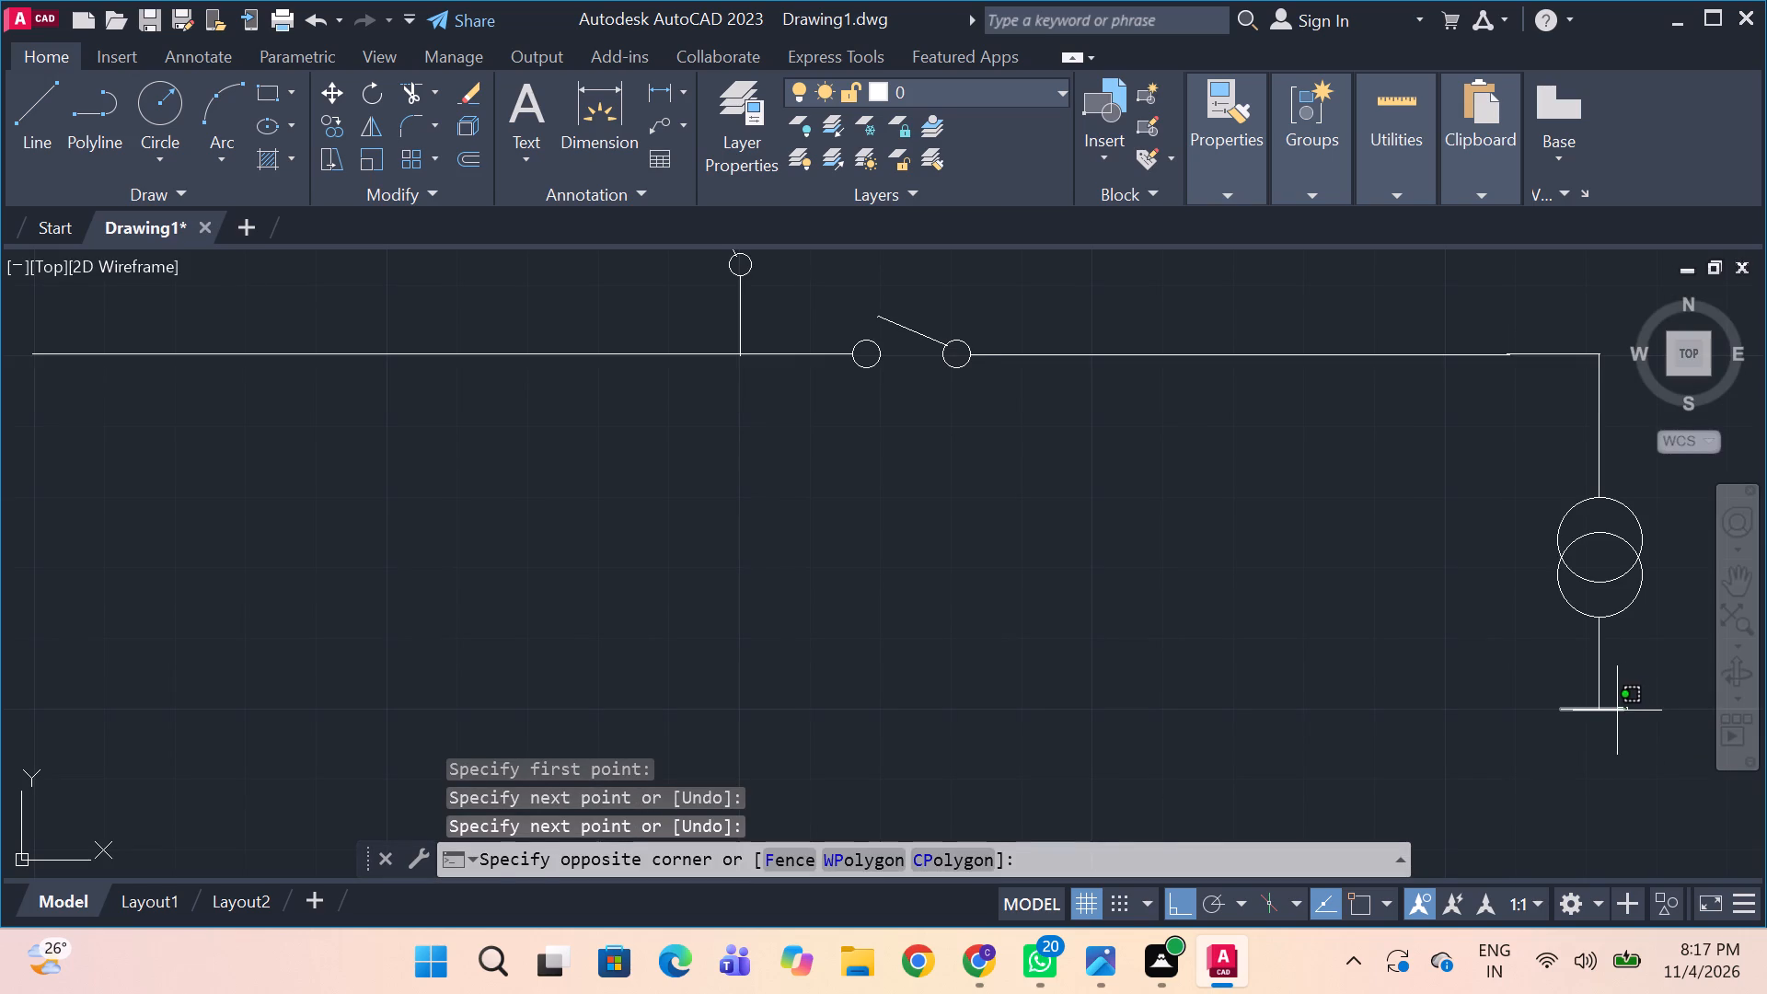
left_click(1617, 711)
left_click_drag(1623, 709, 1635, 708)
left_click(1635, 708)
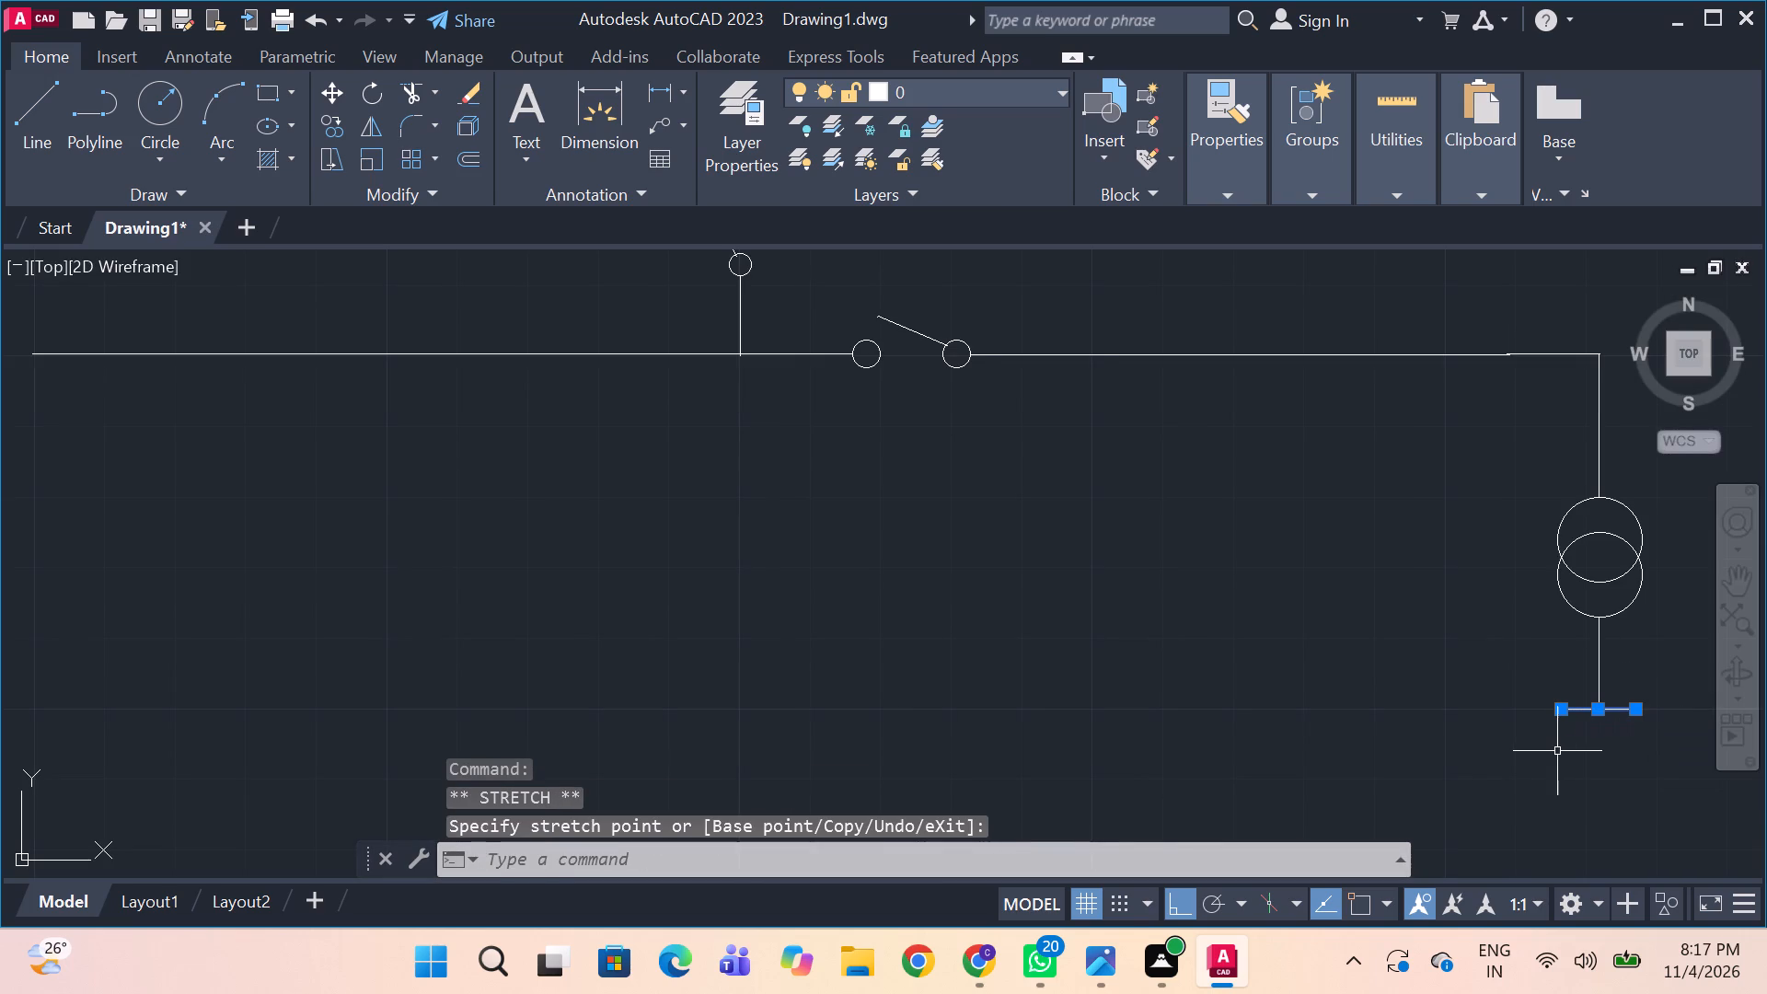
Draw a shorter horizontal line about 0.3 long just below the top bar as the earth symbol's second bar.
key("space")
key("alt+Tab")
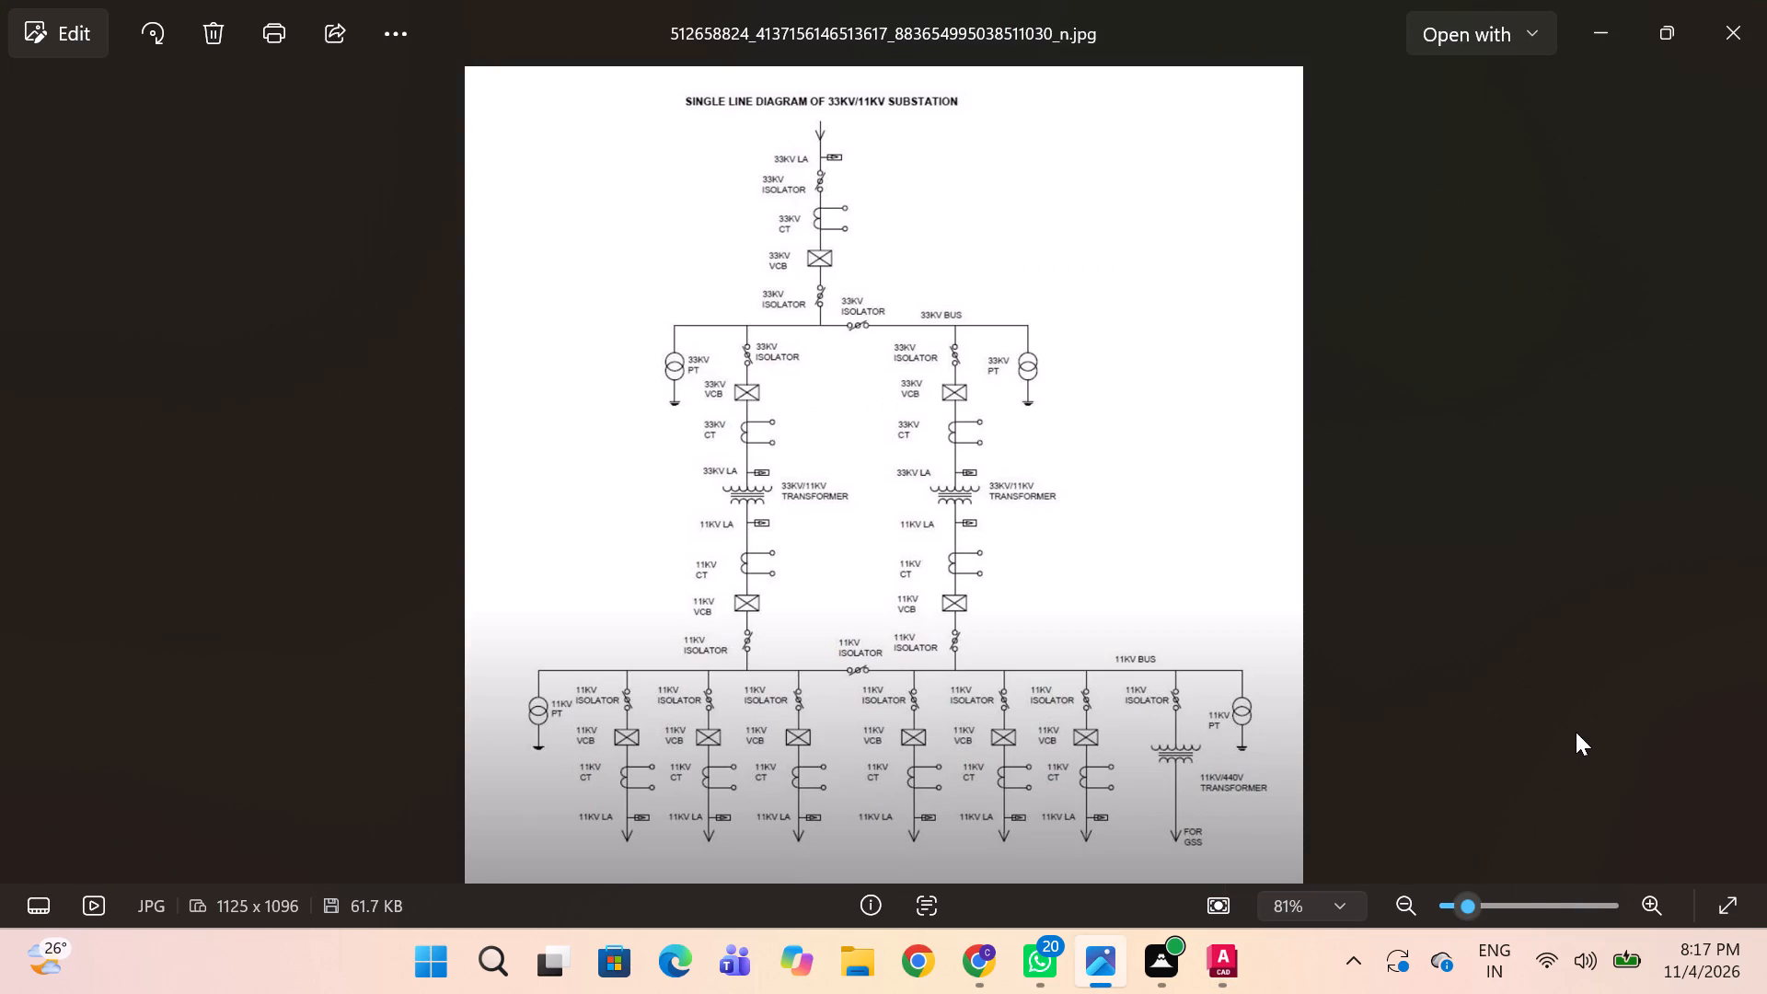
key("alt+Tab")
type("l")
key("space")
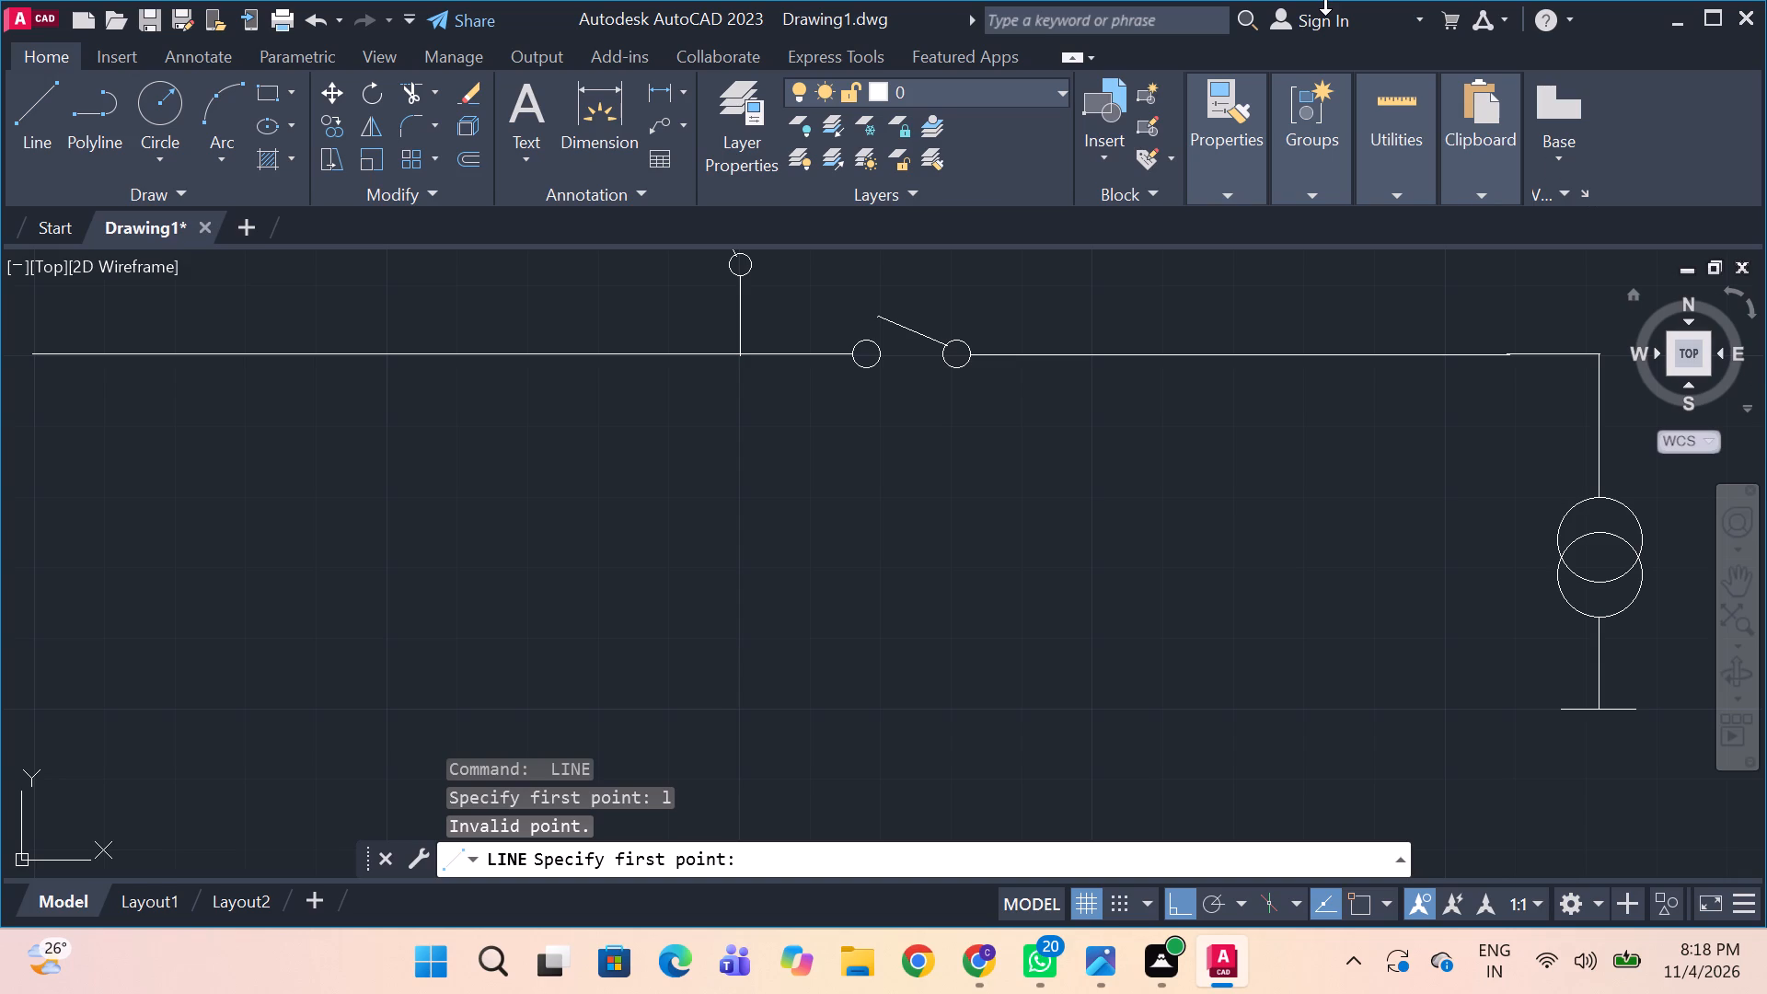
type("l")
key("space")
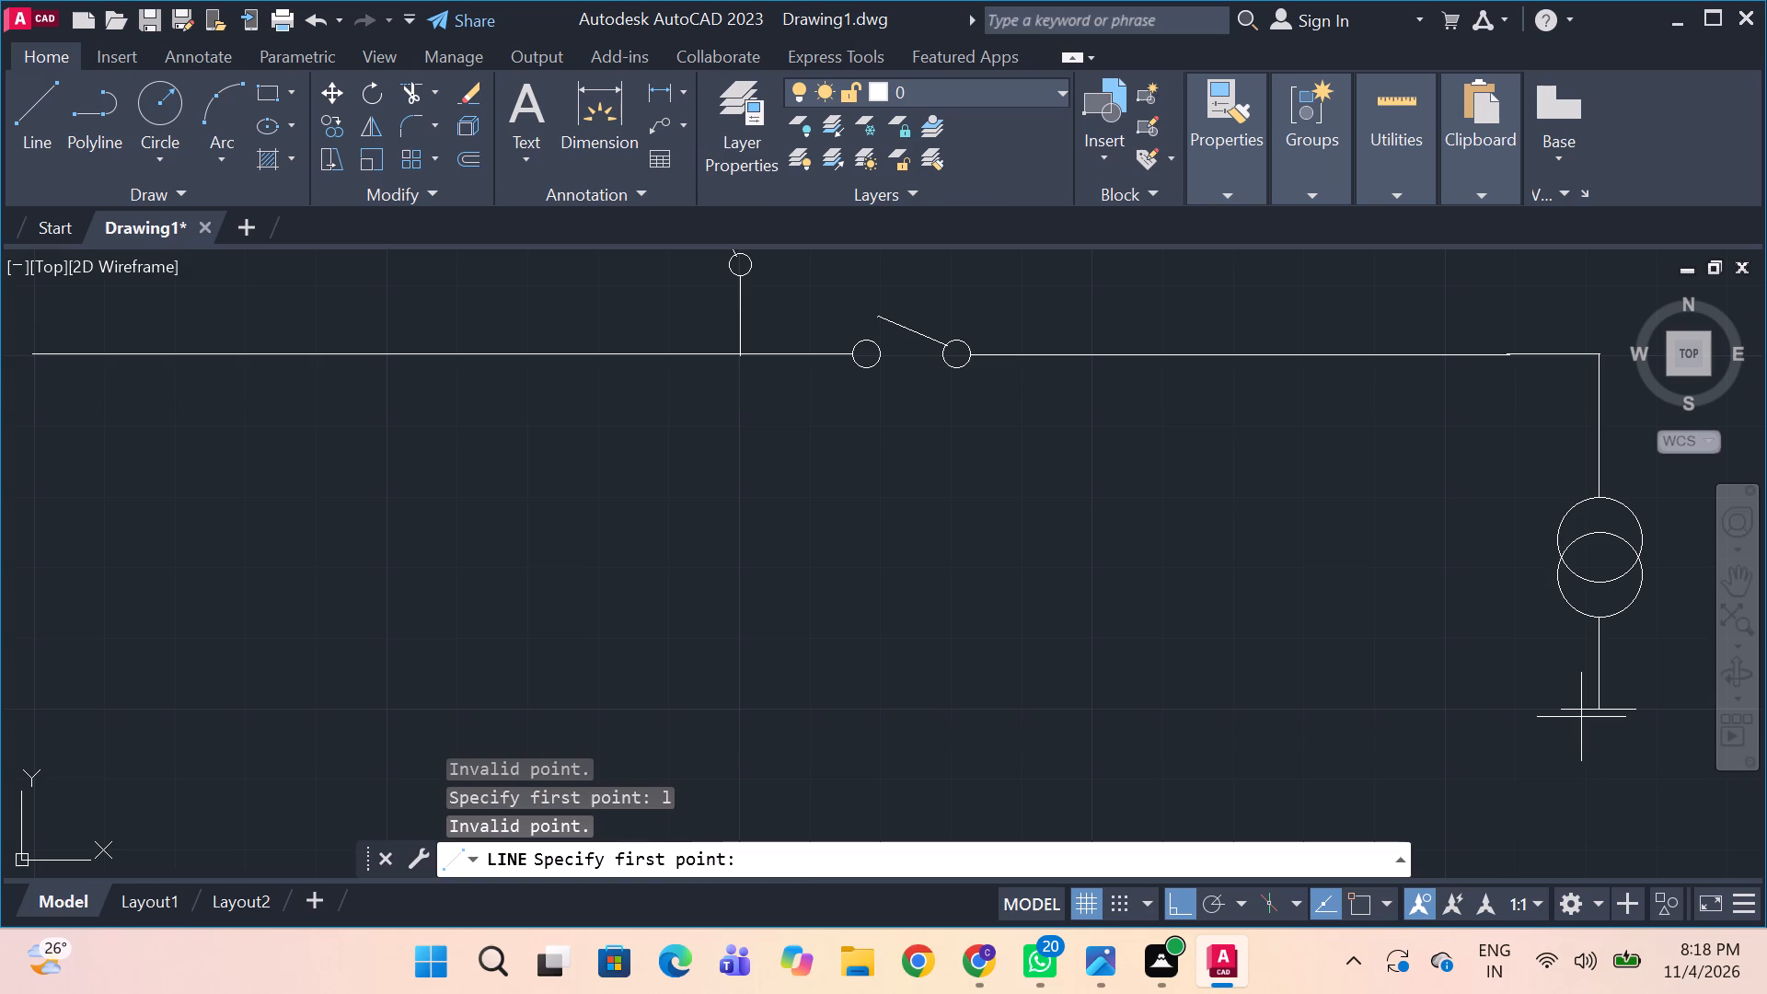
left_click_drag(1581, 716, 1622, 720)
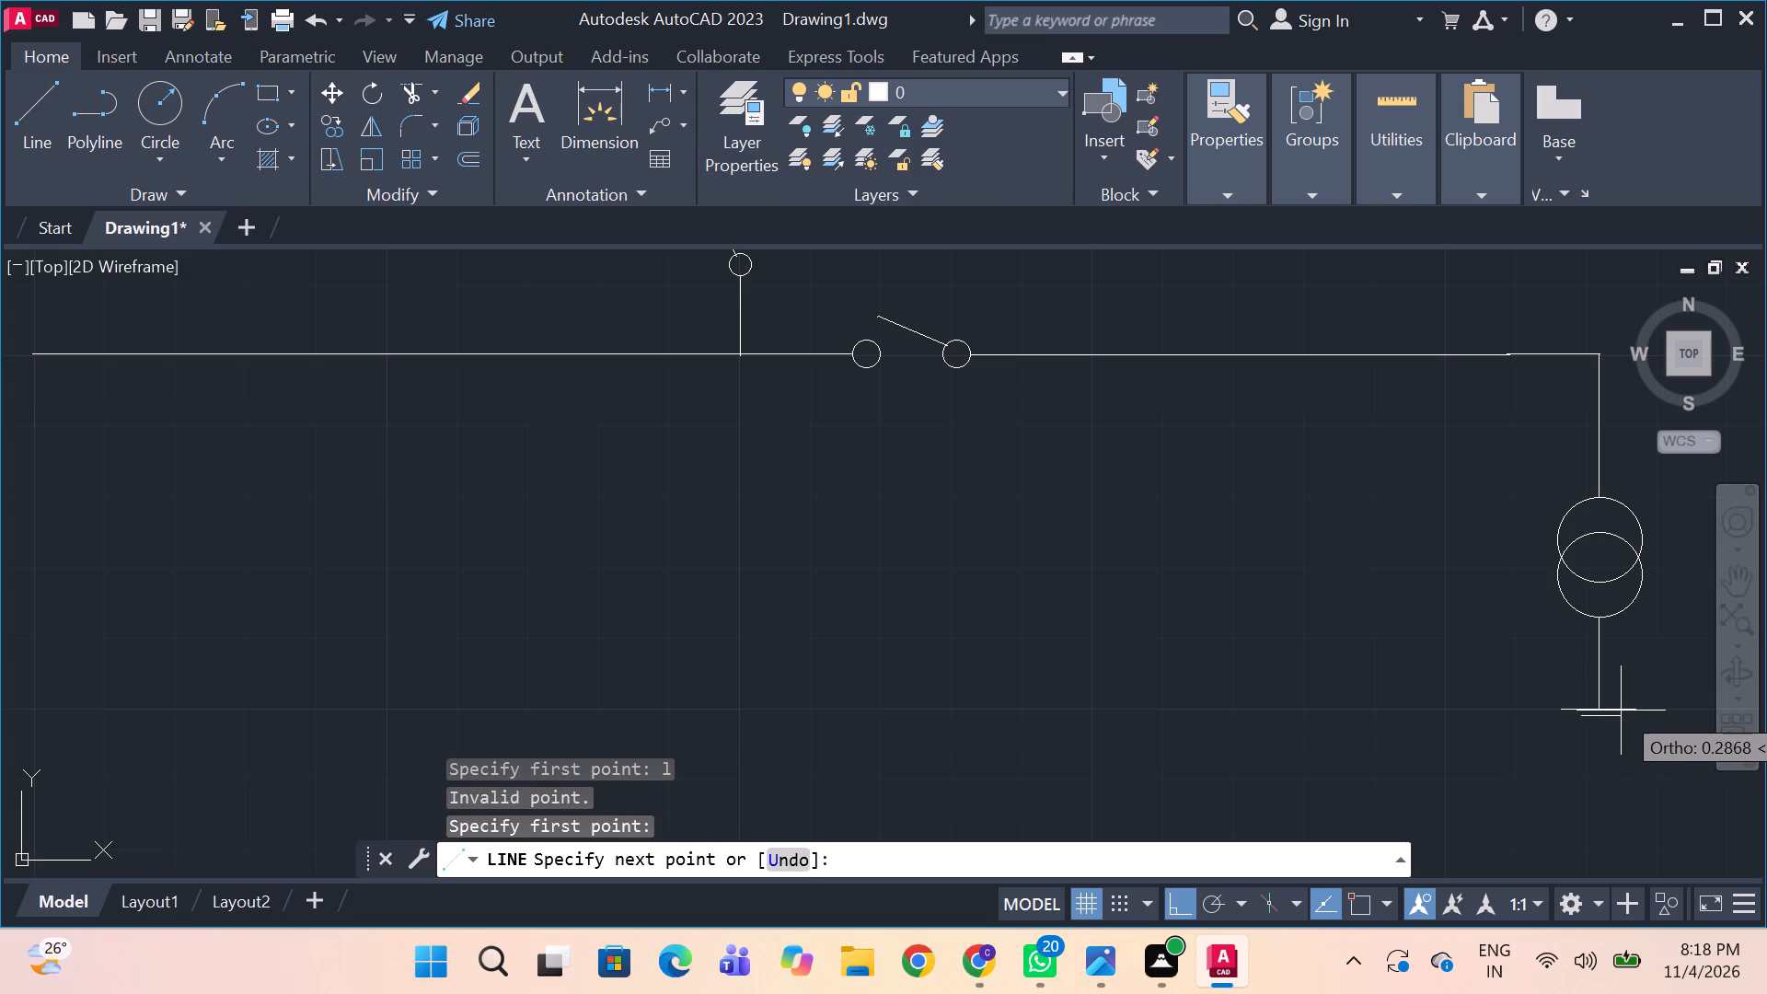
left_click(1619, 711)
key("space")
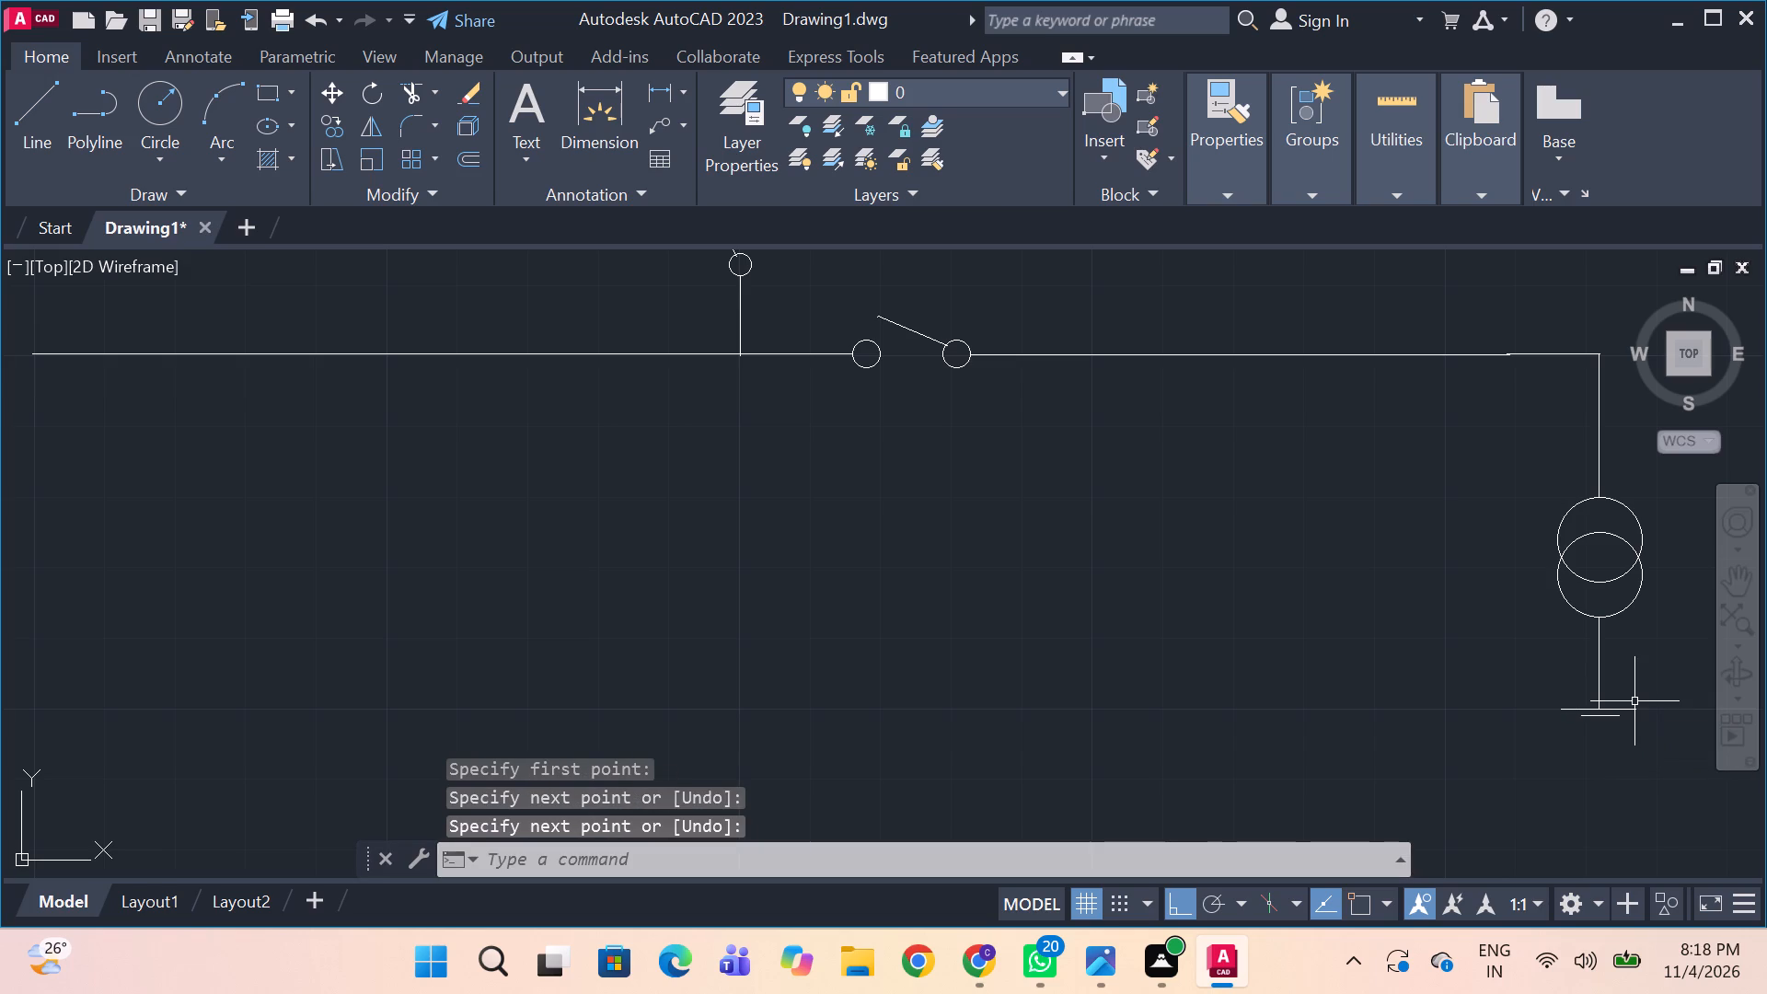
Draw the shortest horizontal bar below the second one to complete the earth symbol of the 33KV PT.
type("l")
key("space")
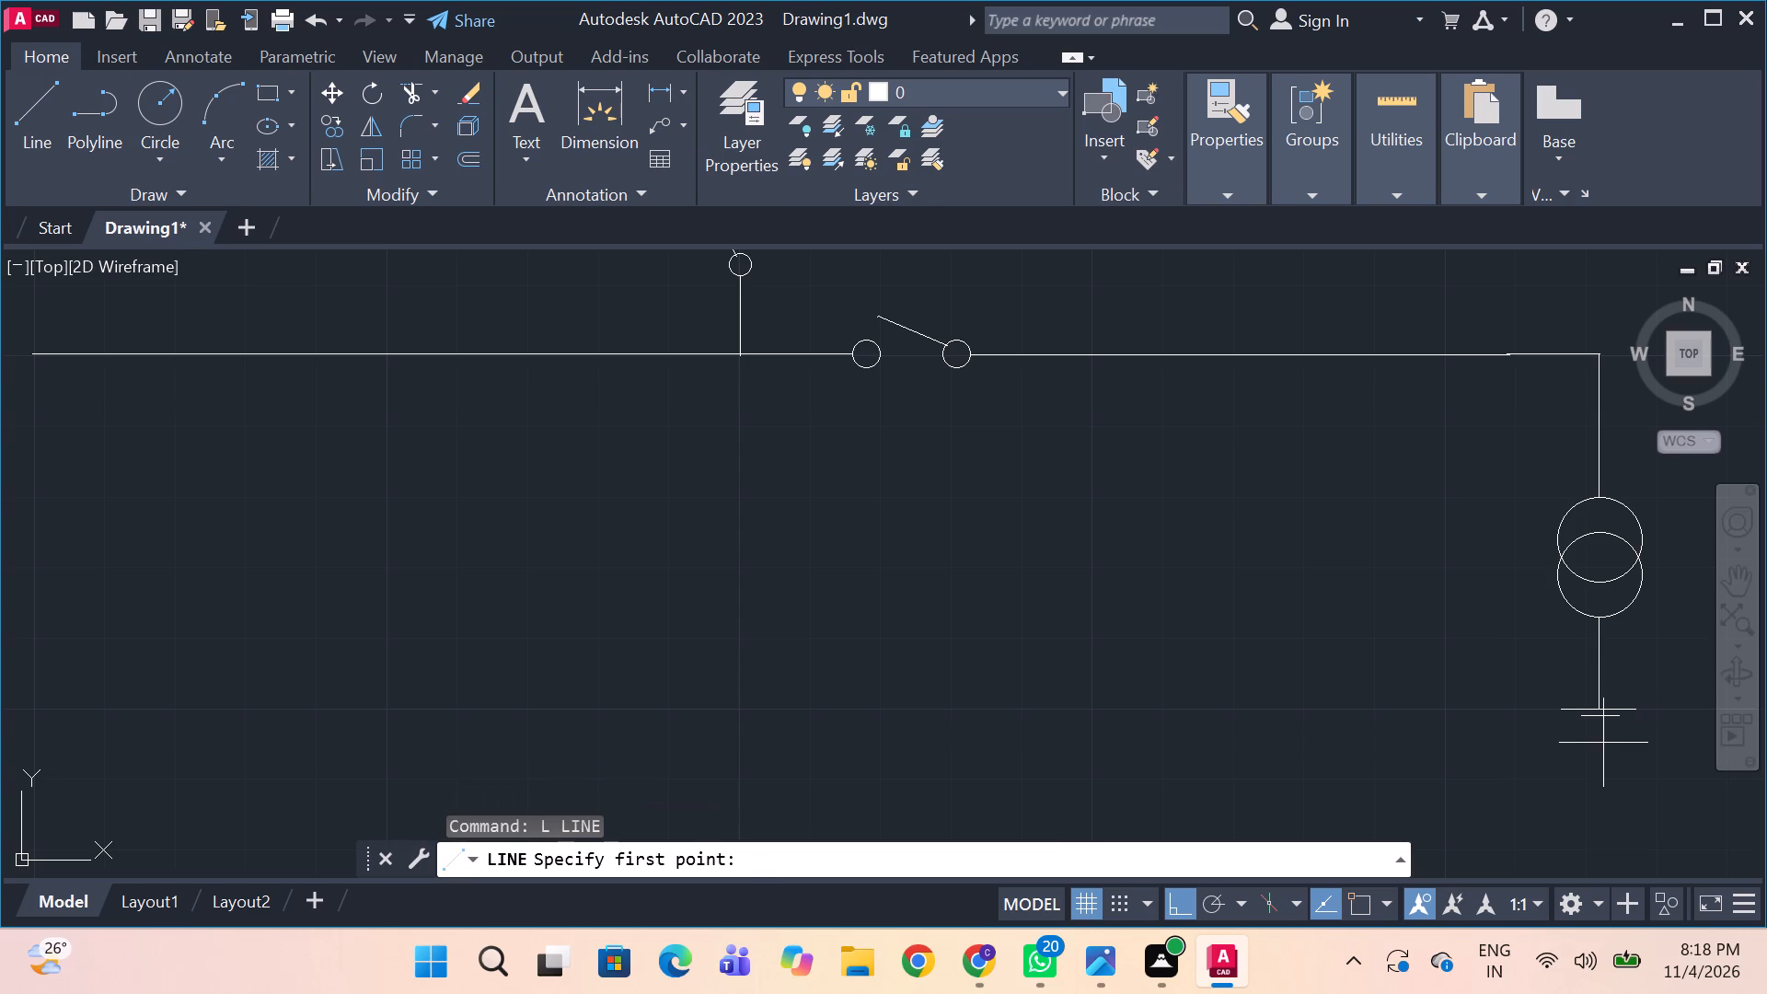
left_click_drag(1595, 724, 1609, 729)
left_click(1609, 729)
key("space")
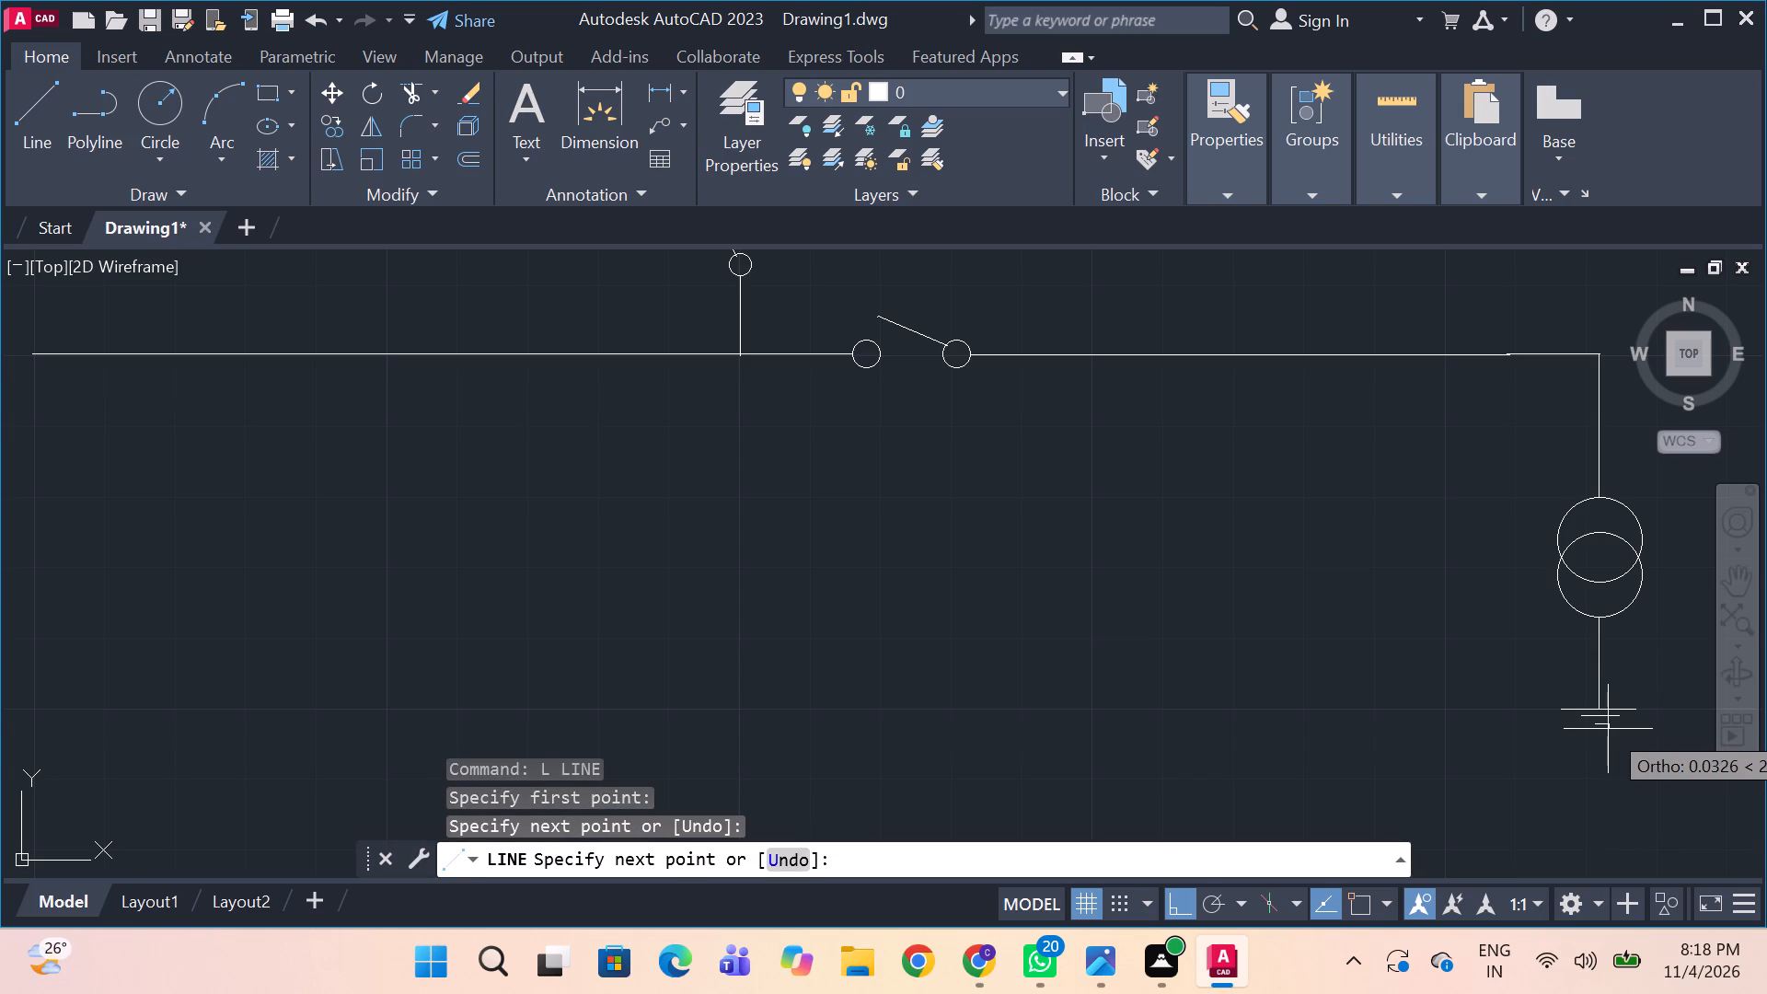
Compare the drawn 33KV bus and PT branch with the reference image and look over the area around the drawing.
middle_click_drag(558, 489, 1064, 416)
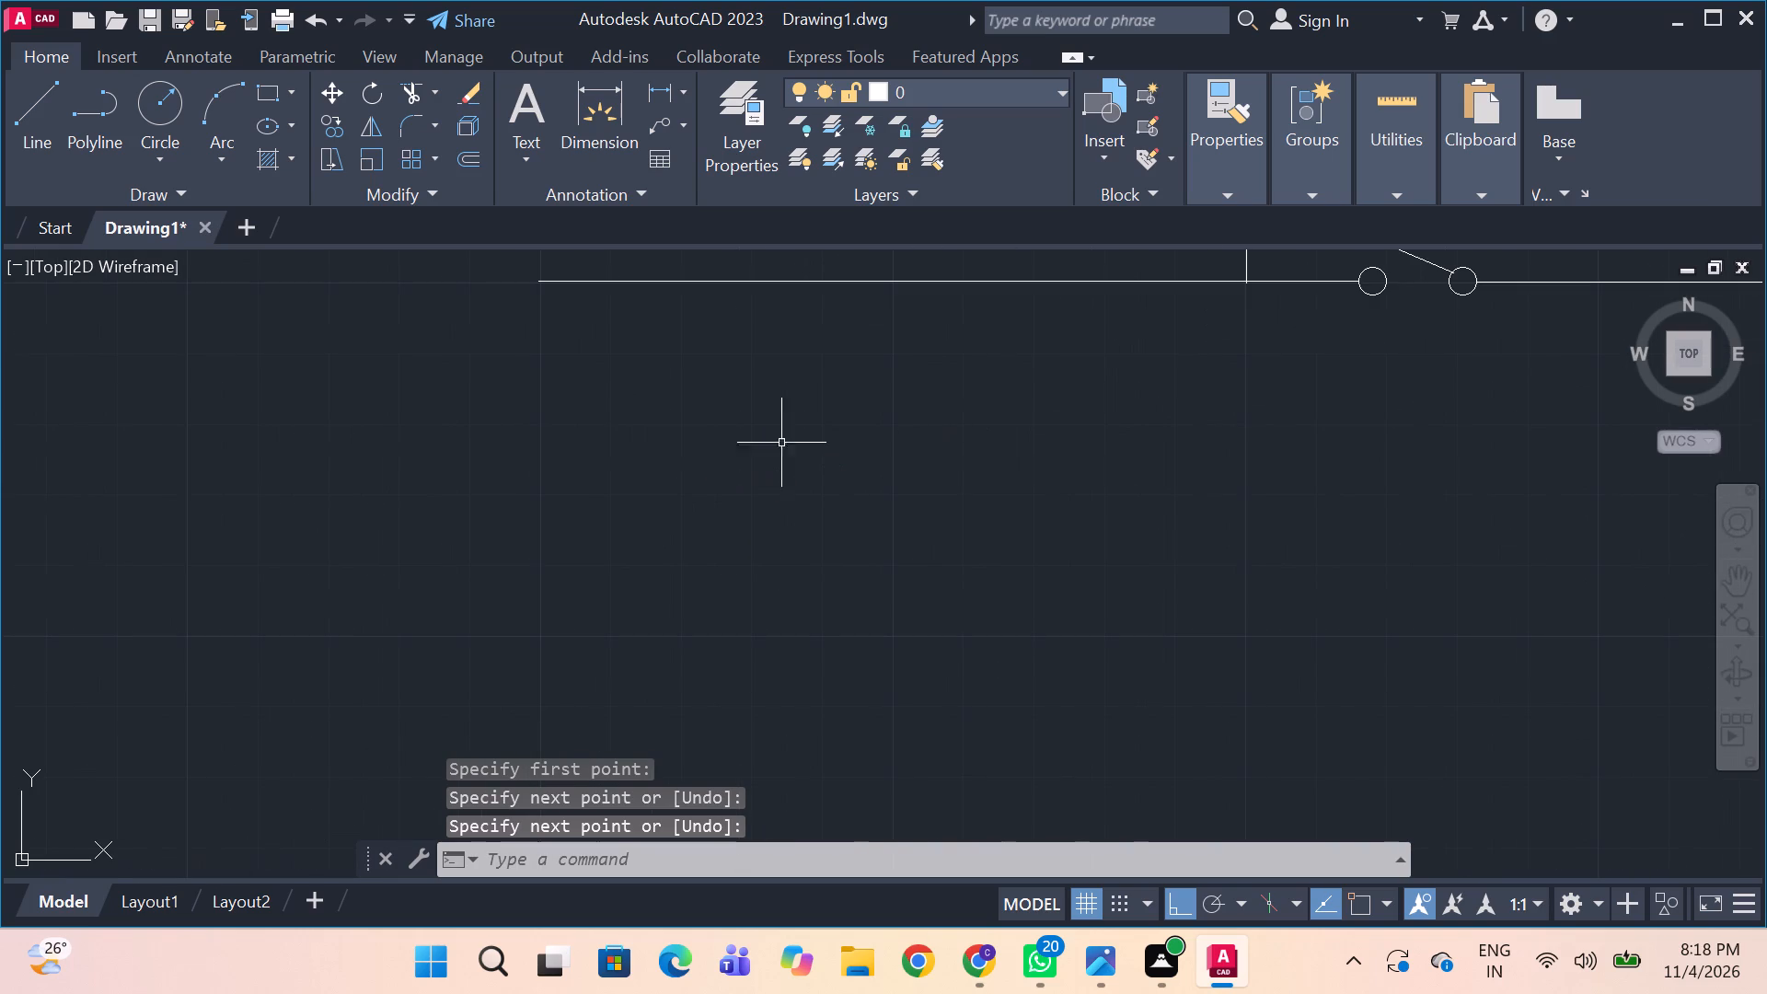
key("alt+Tab")
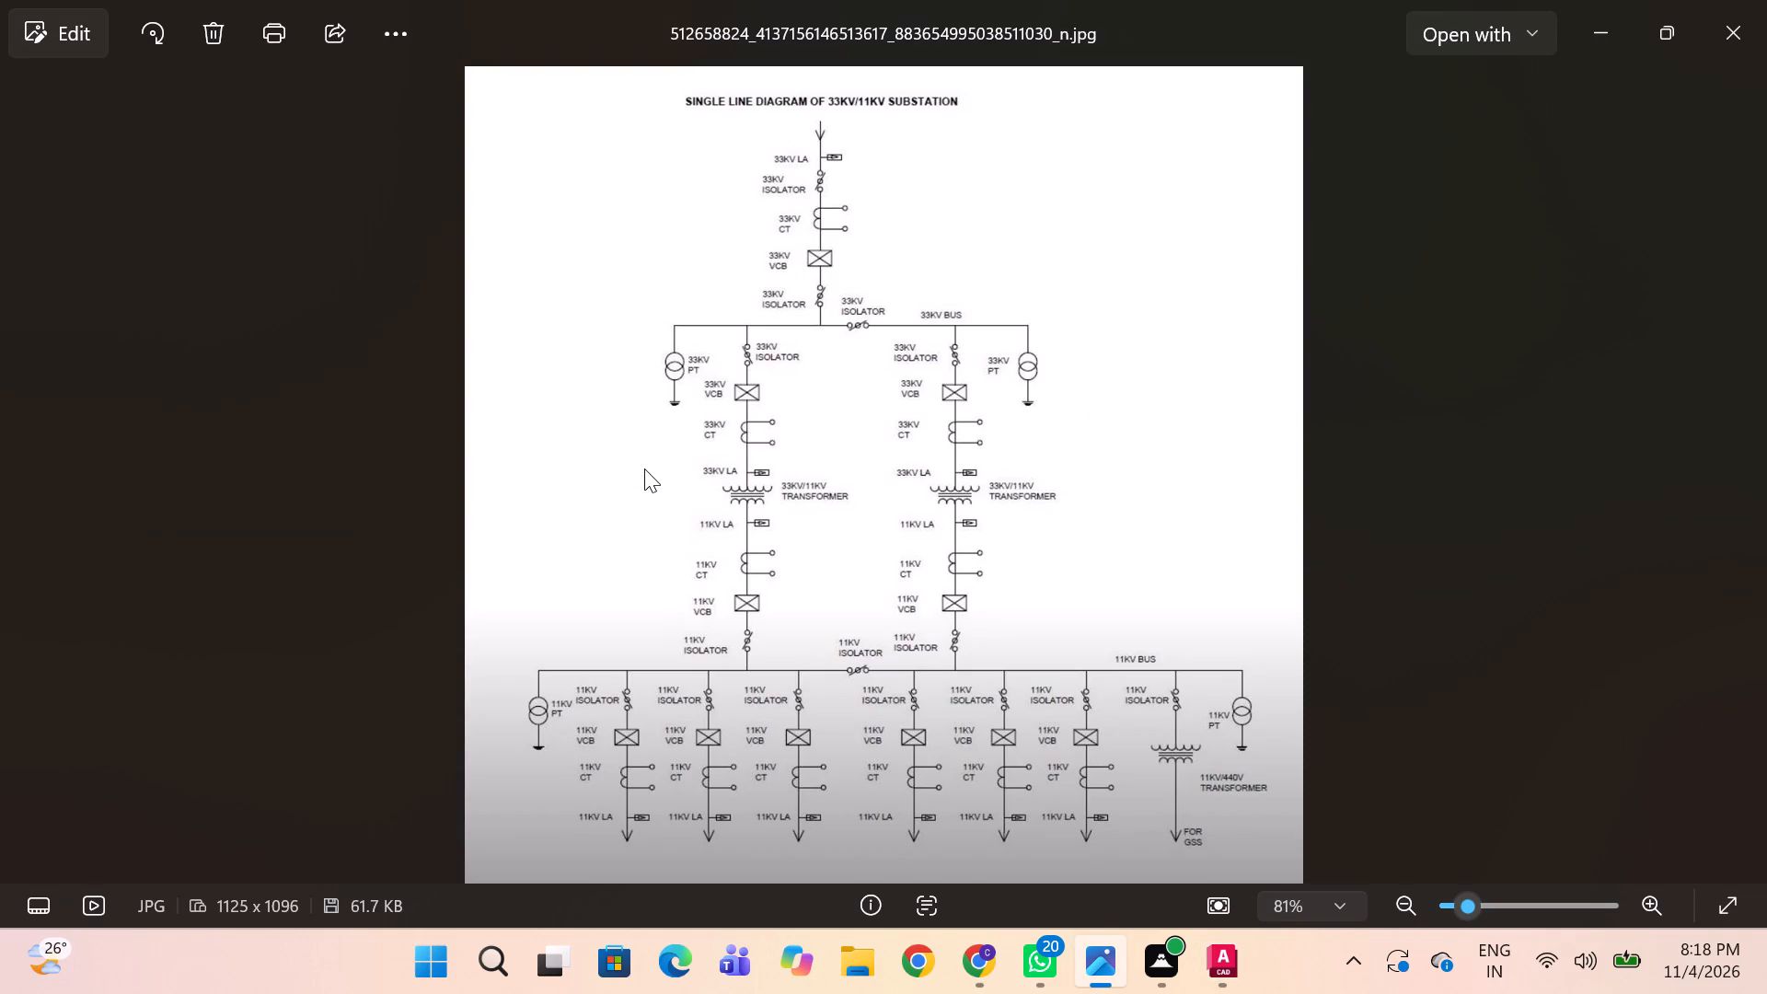
key("alt+Tab")
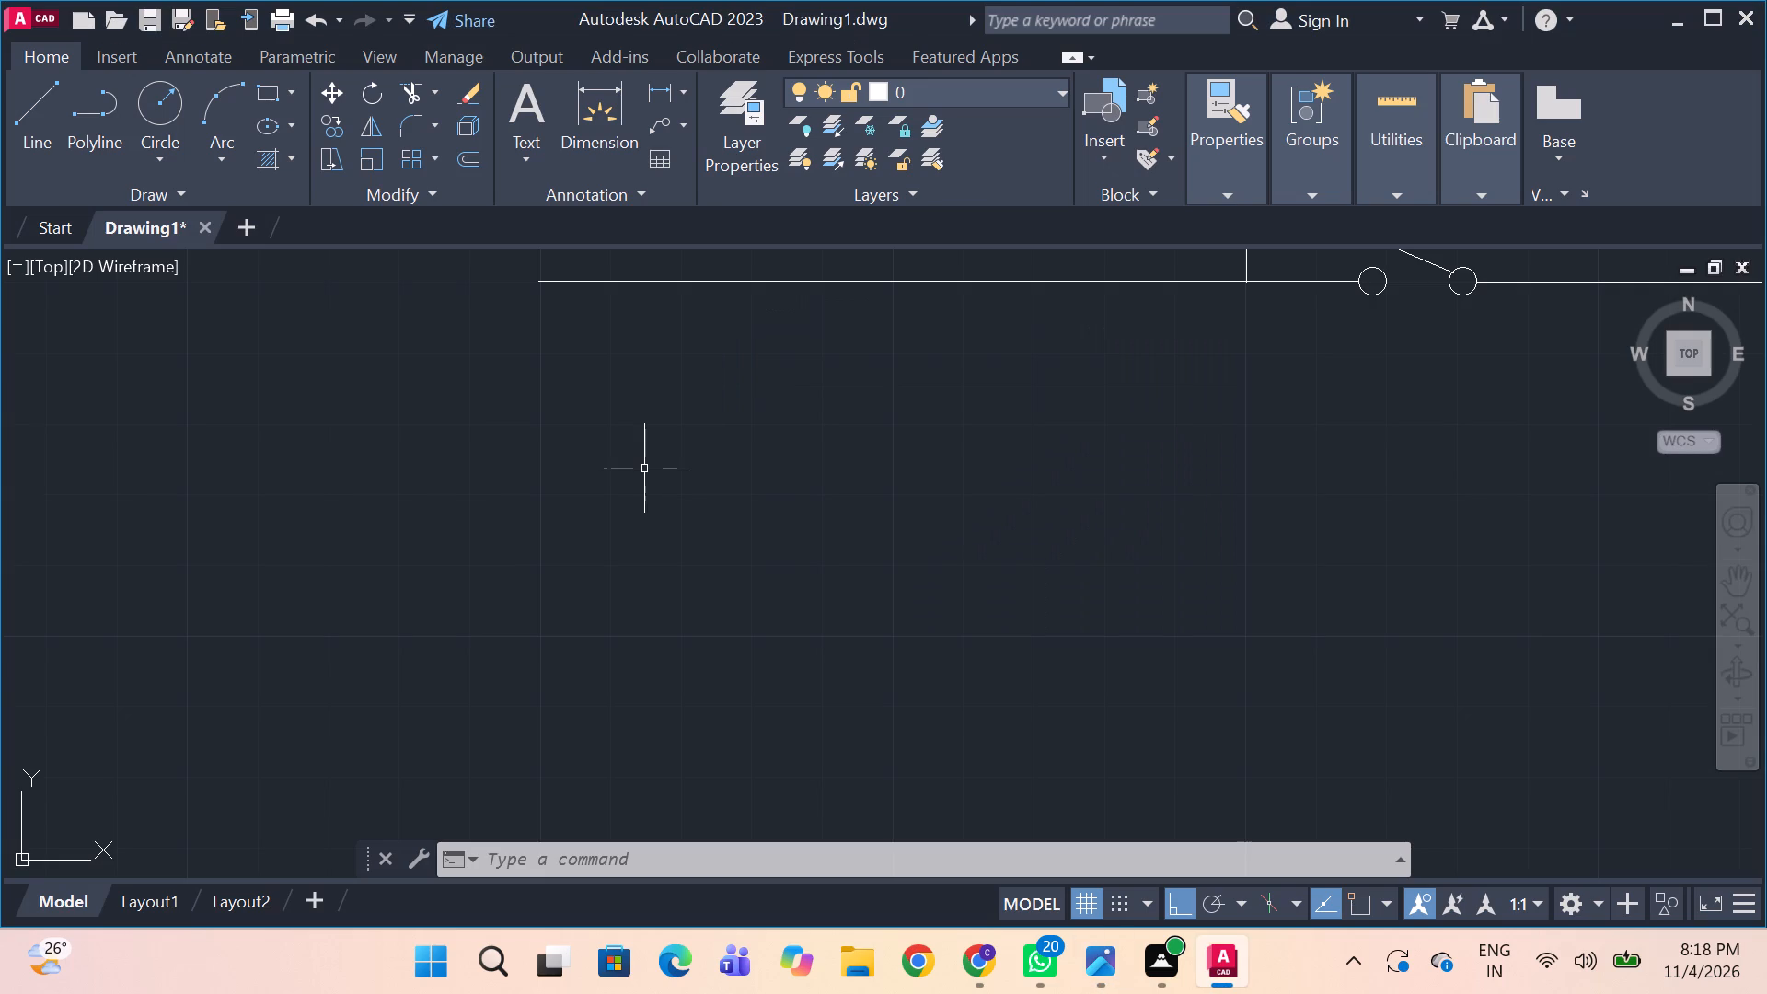
middle_click_drag(913, 522, 380, 496)
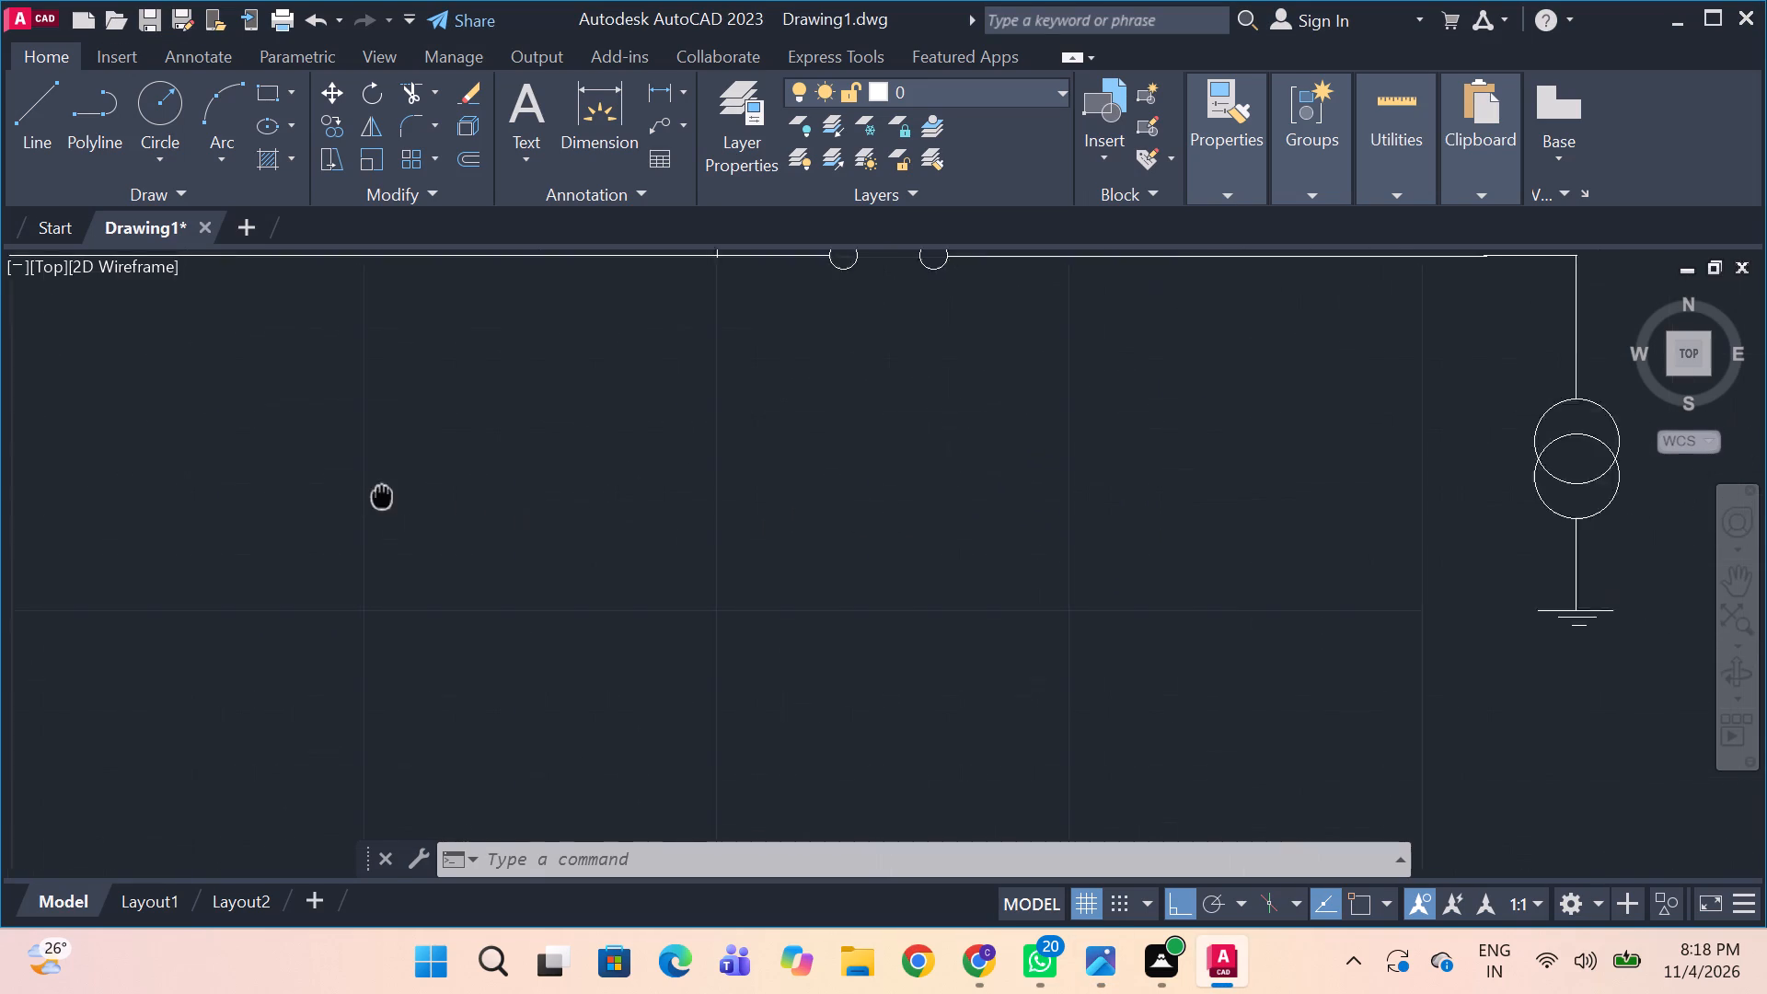
middle_click_drag(380, 496, 379, 495)
scroll(379, 495, "up", 1)
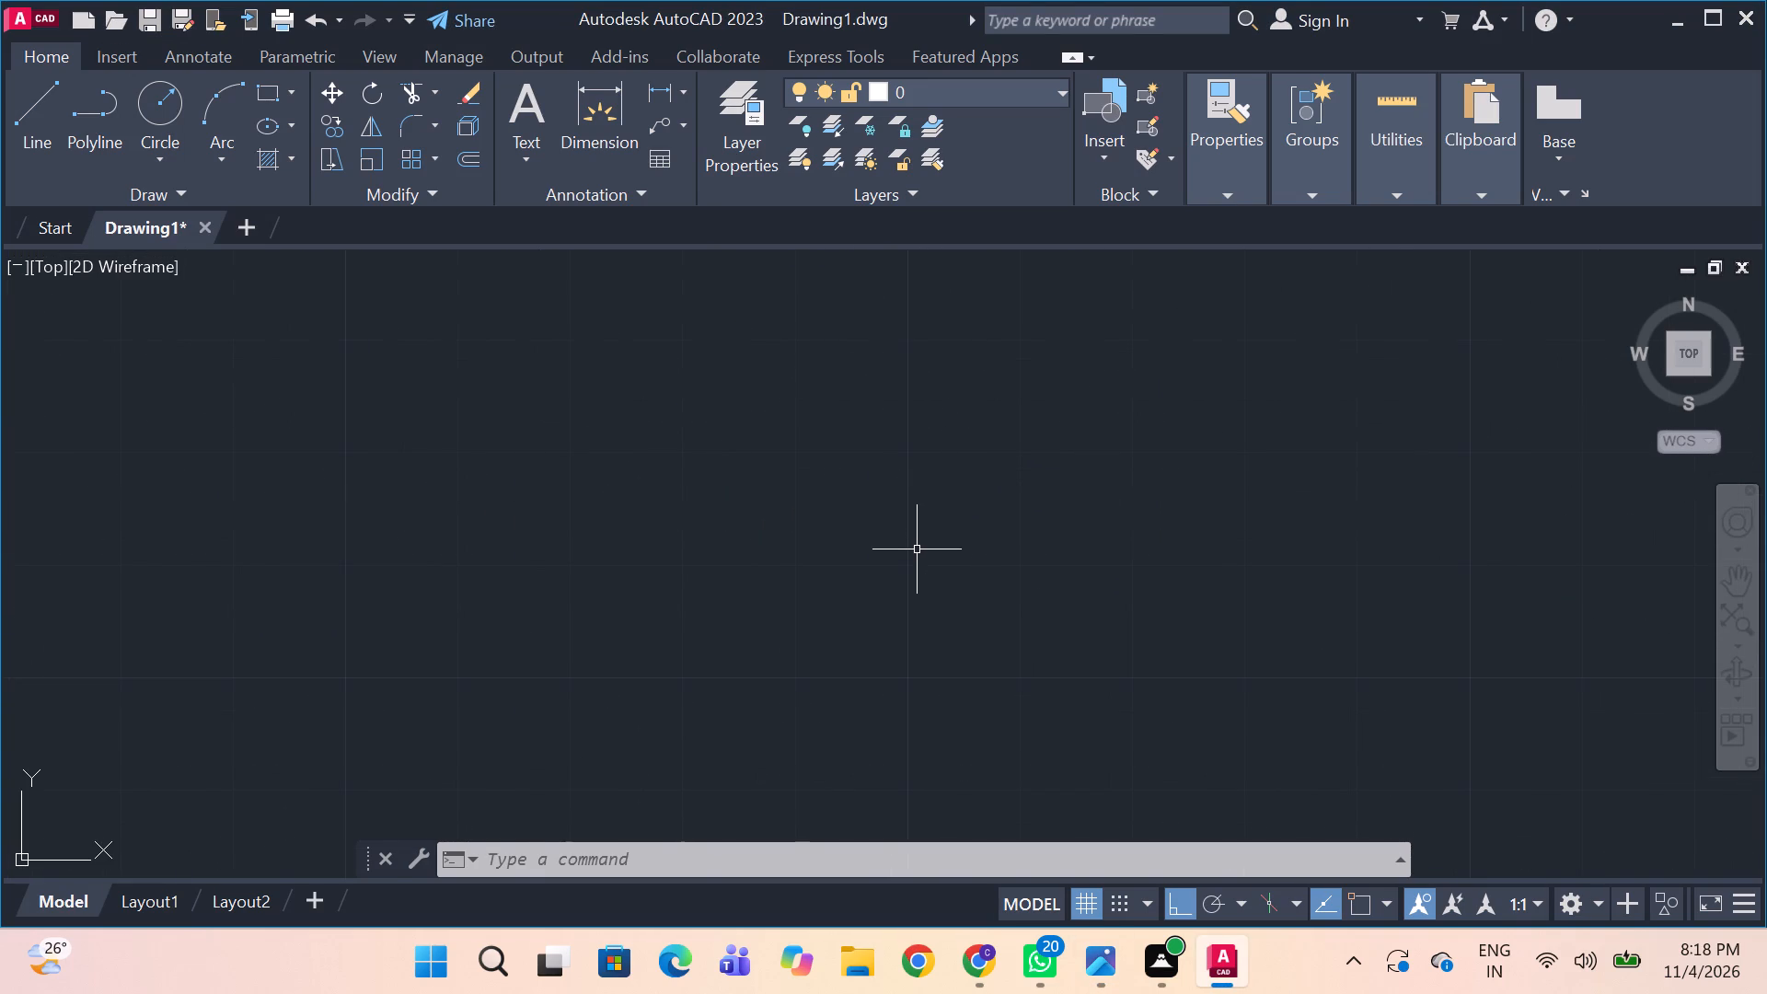
middle_click_drag(917, 551, 499, 593)
type("z a")
key("space")
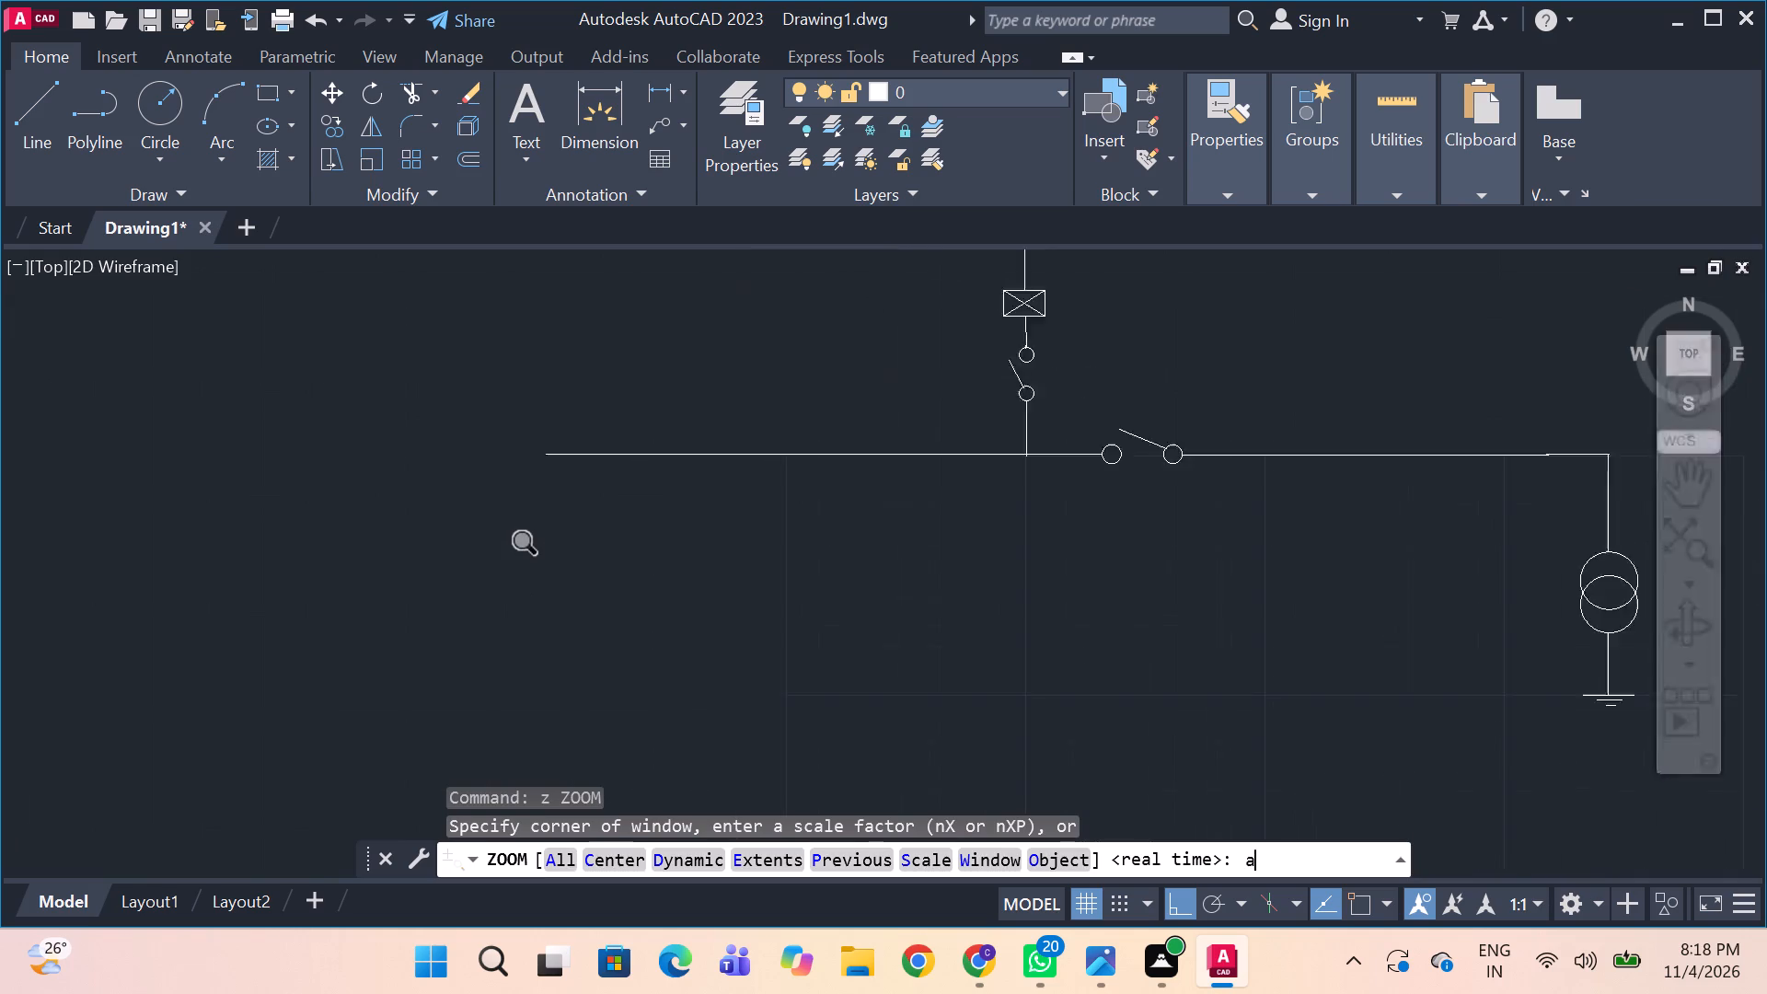
middle_click_drag(883, 611, 411, 419)
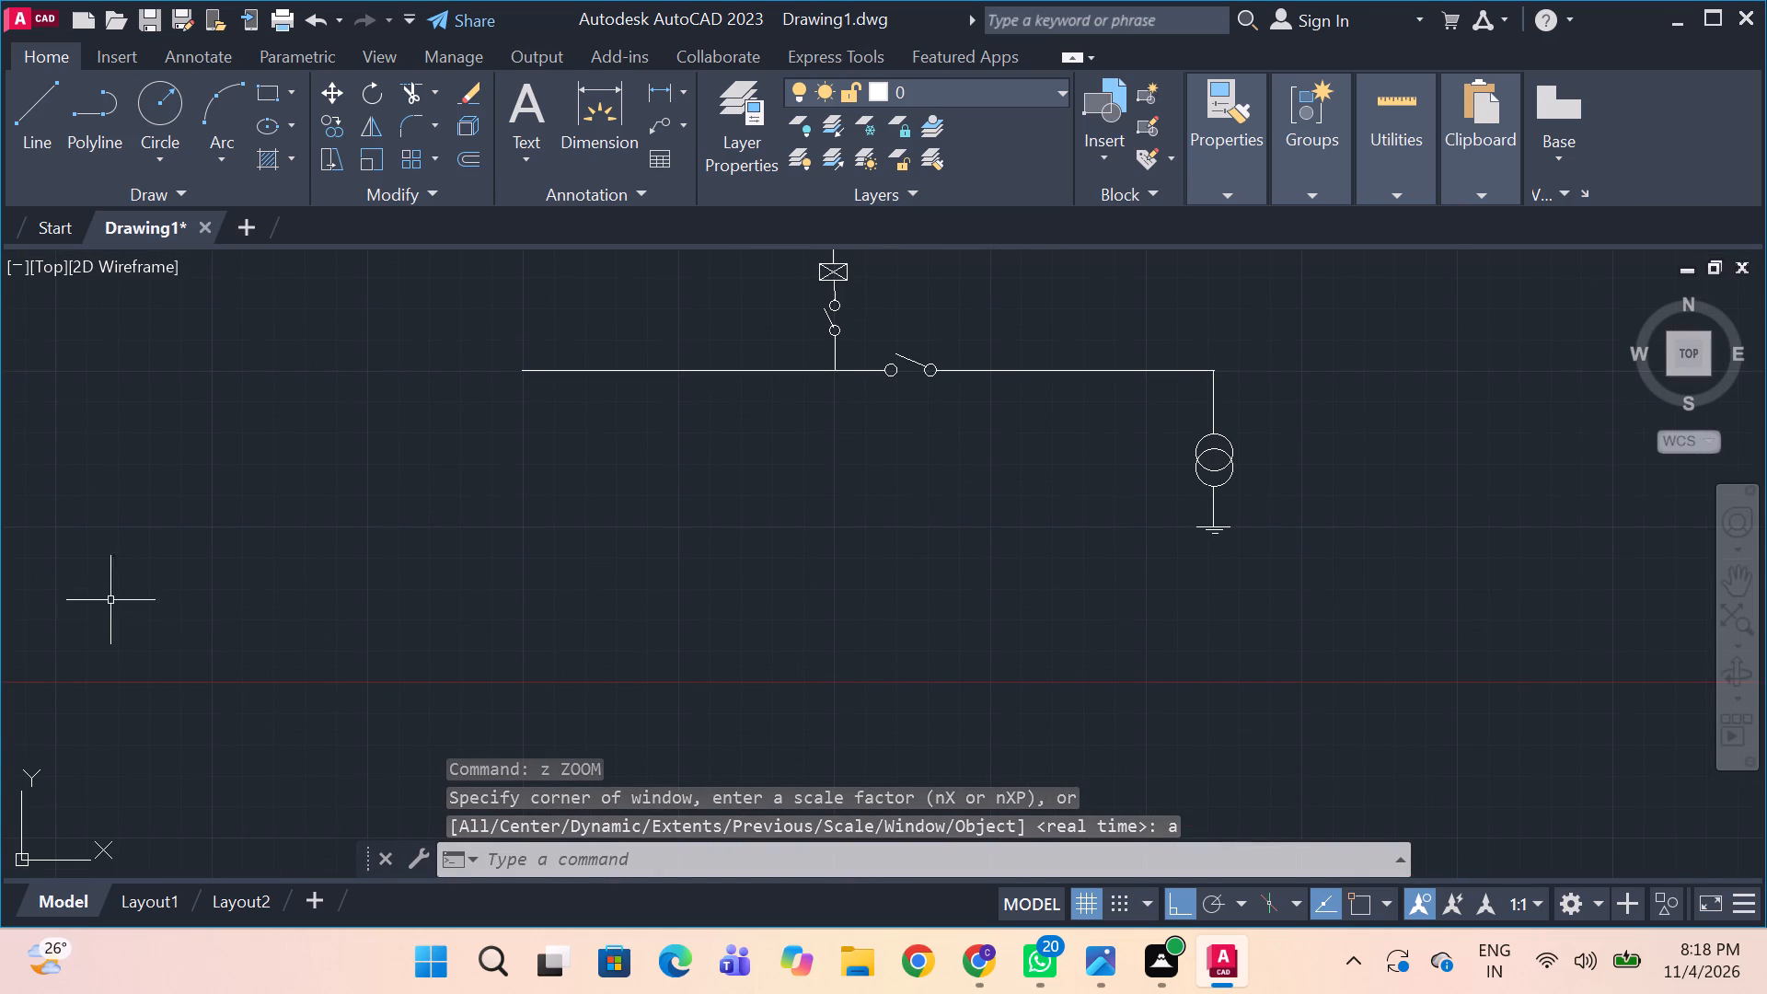
middle_click_drag(237, 633, 768, 604)
middle_click_drag(536, 569, 732, 537)
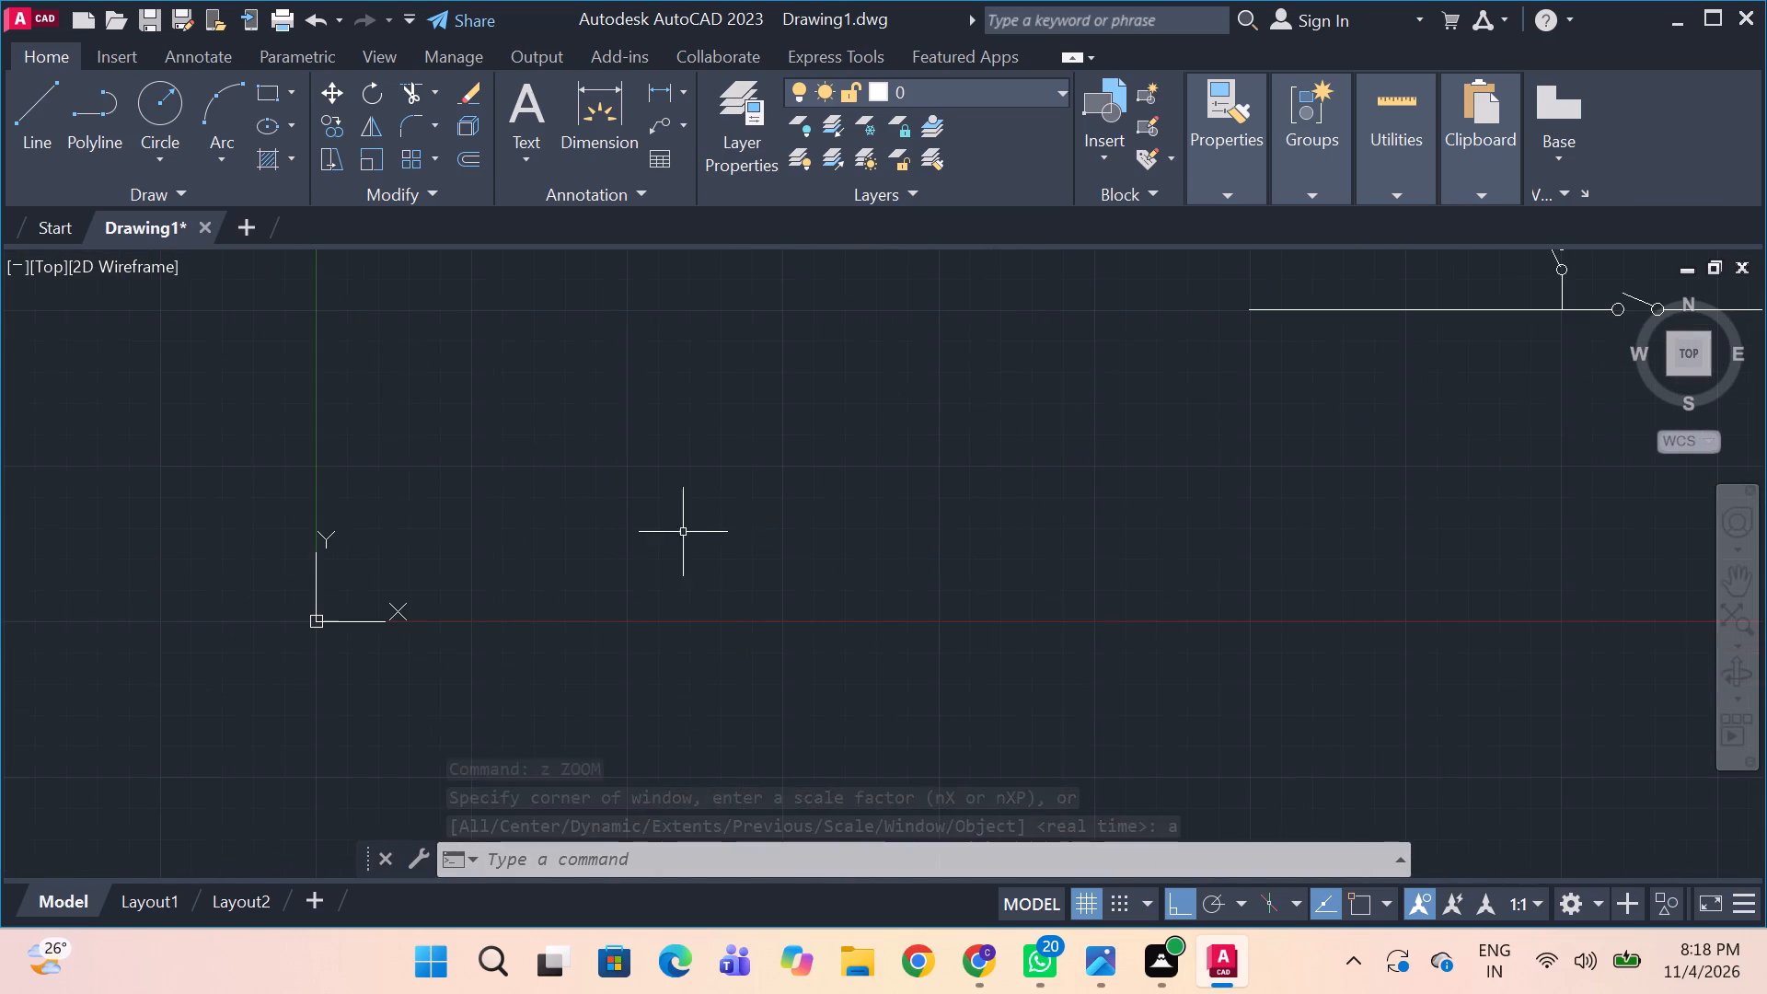
Move the UCS origin farther left and well below the diagram, clear of the drawing area.
left_click(314, 625)
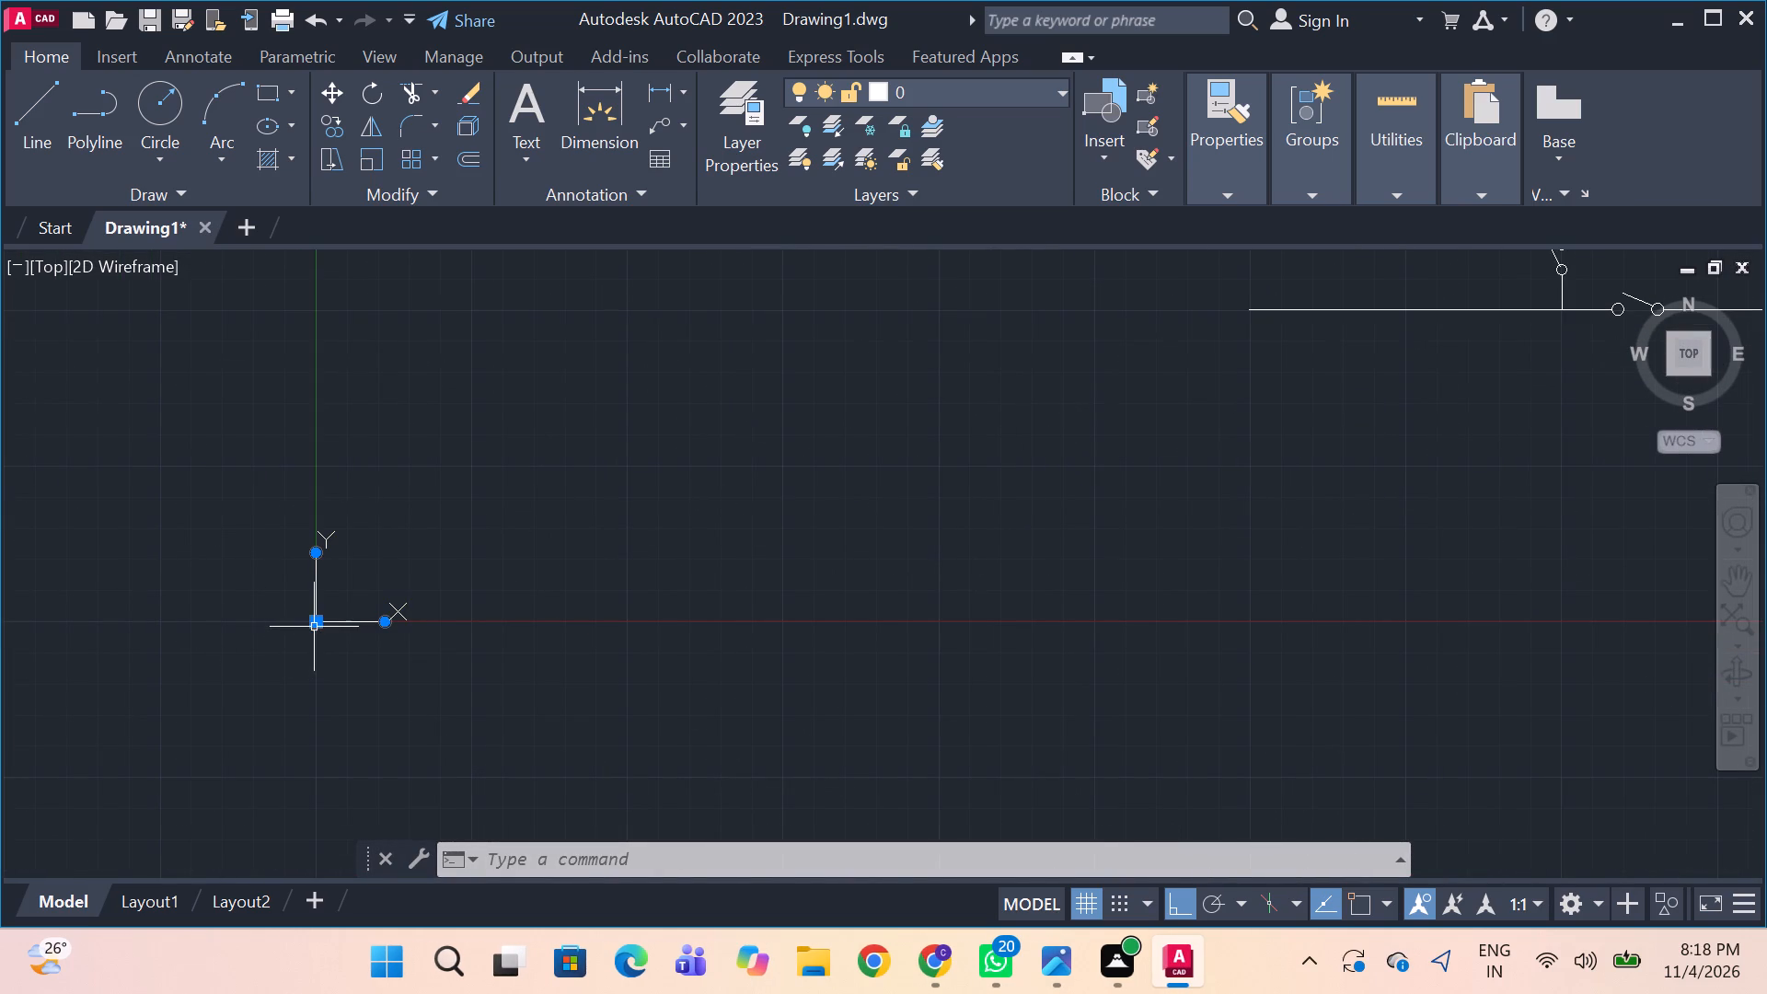
left_click_drag(314, 627, 81, 826)
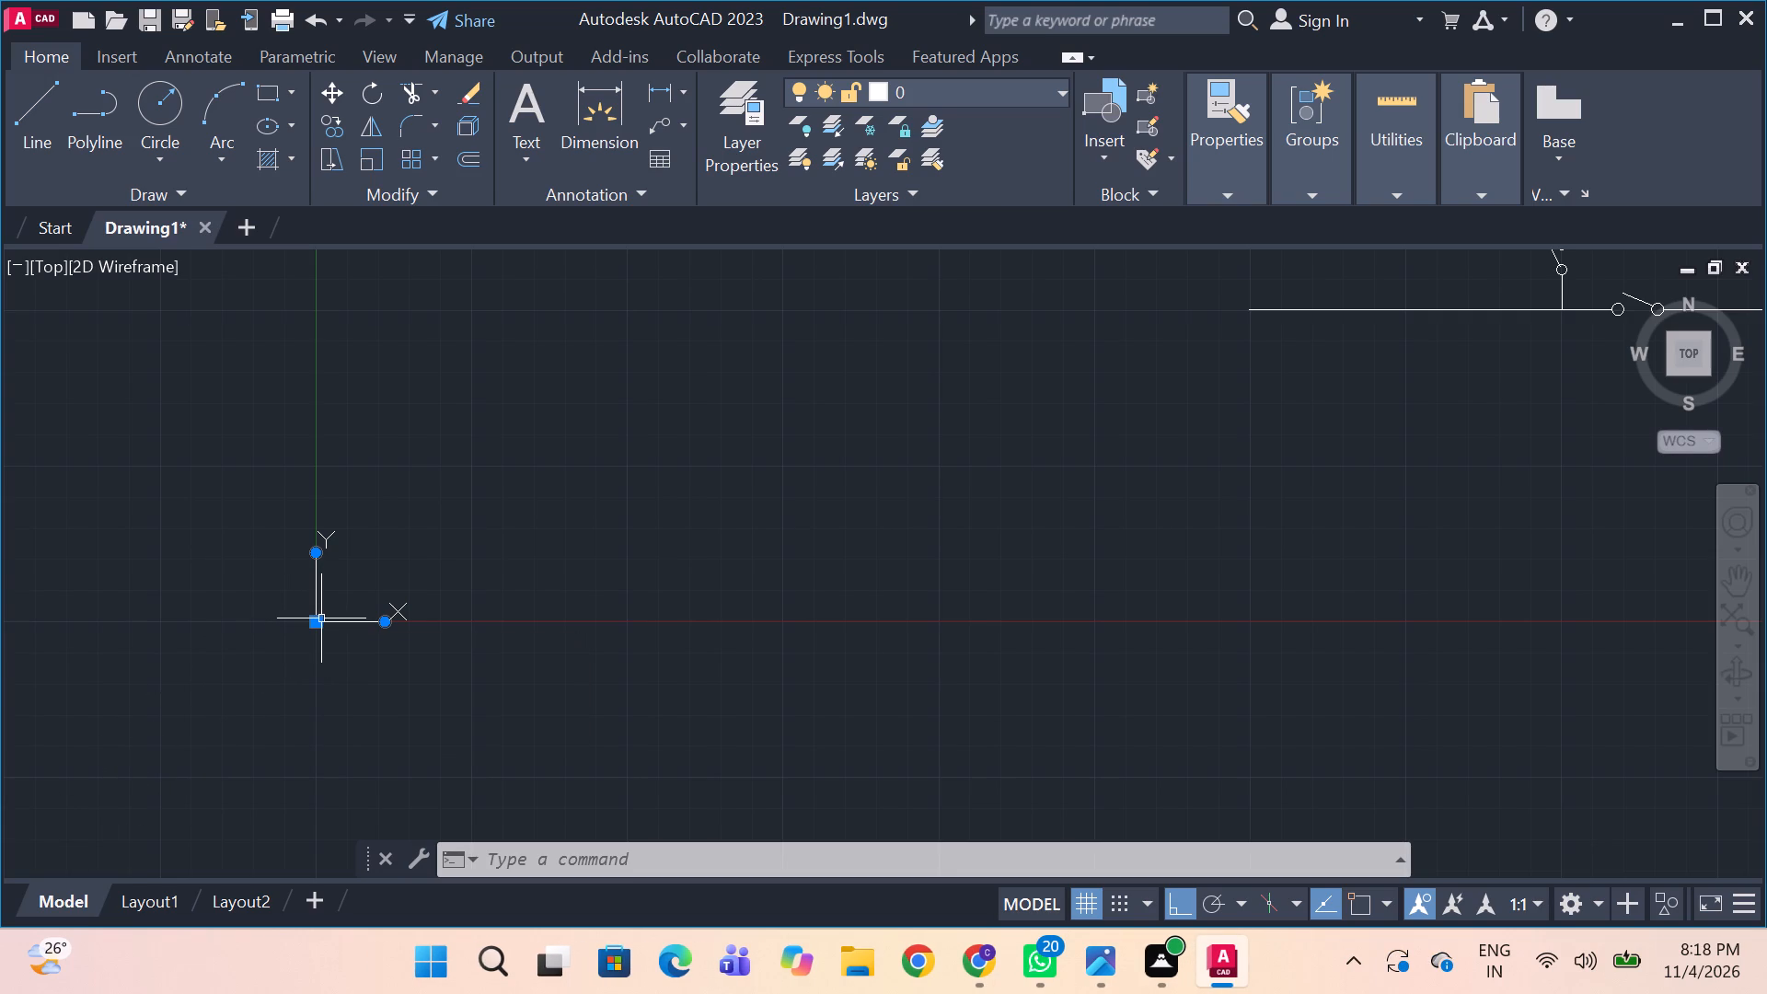
left_click_drag(315, 621, 101, 777)
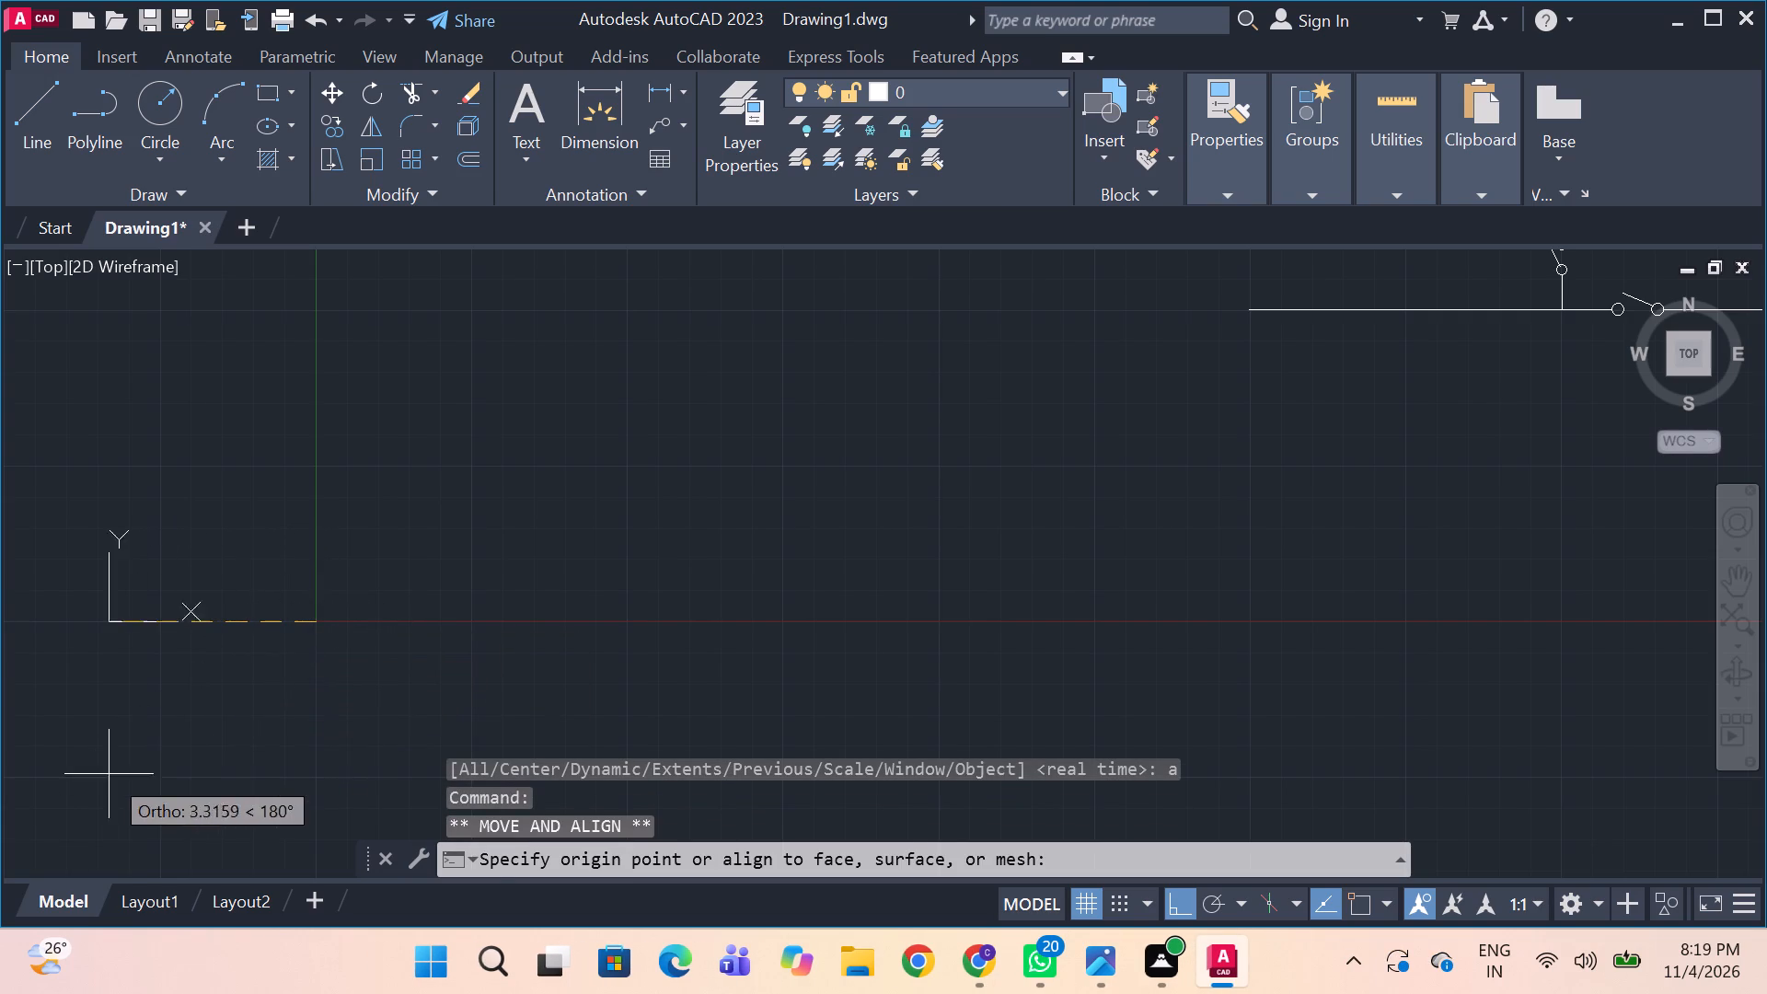
left_click_drag(101, 777, 66, 798)
left_click(66, 798)
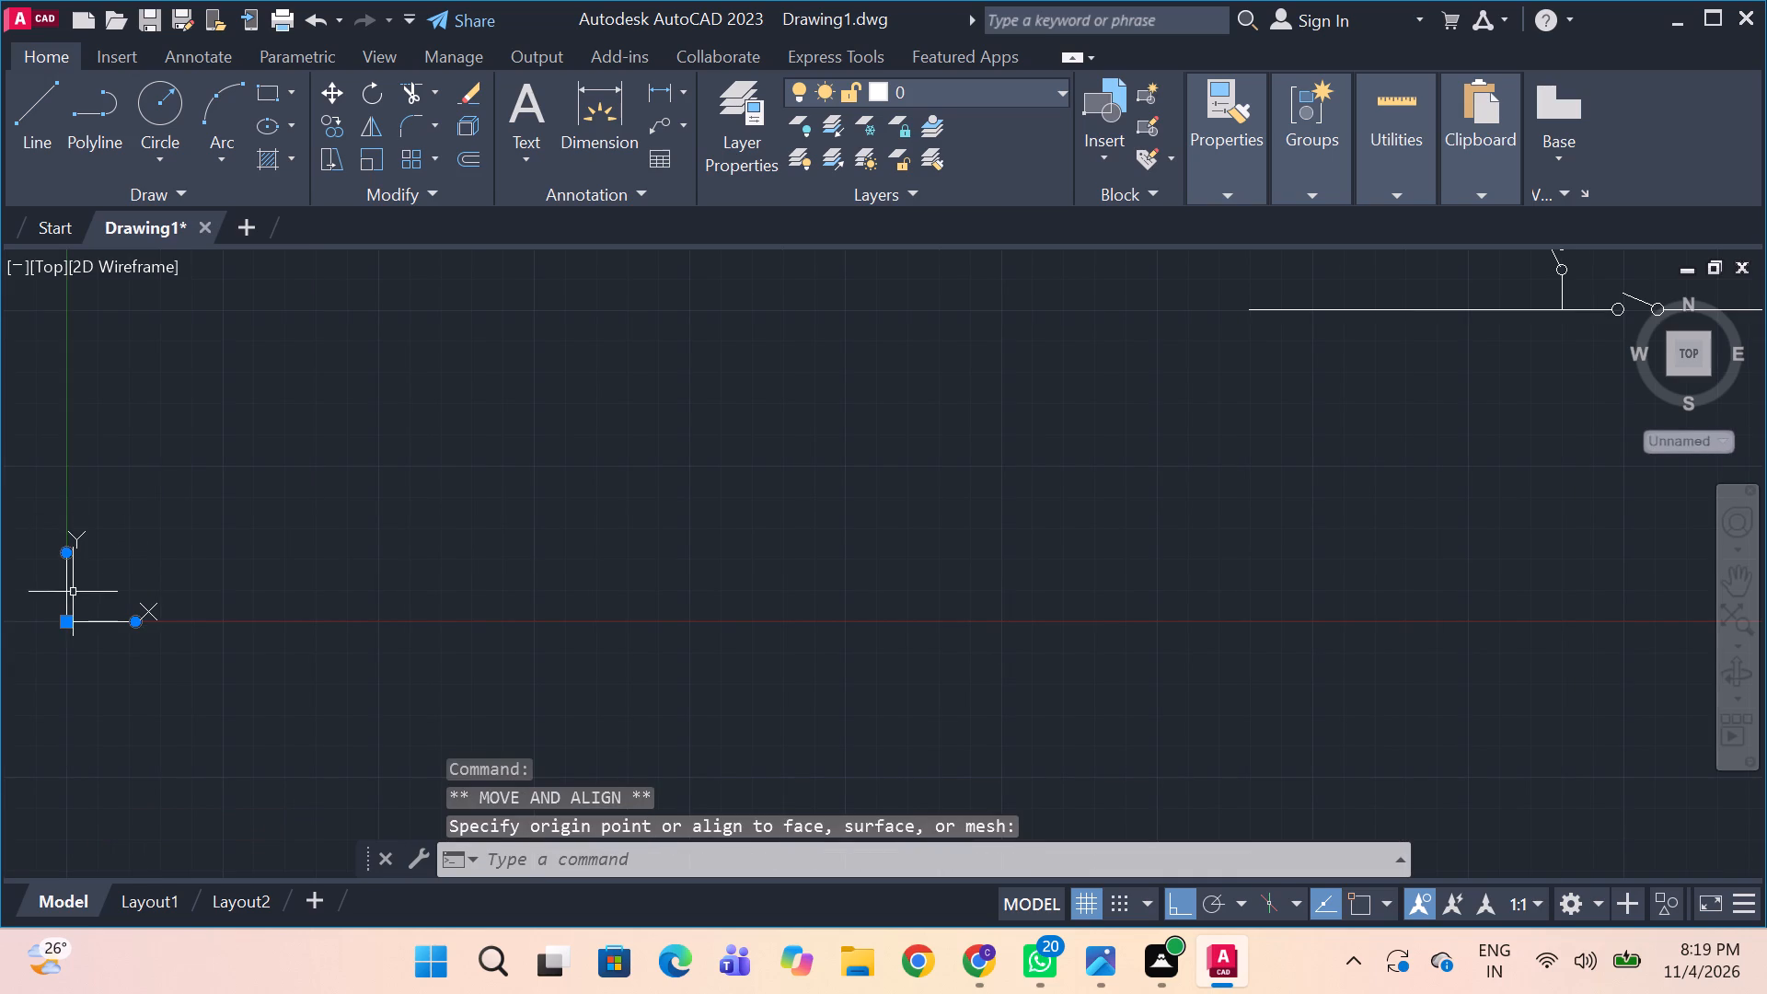
left_click_drag(64, 618, 42, 668)
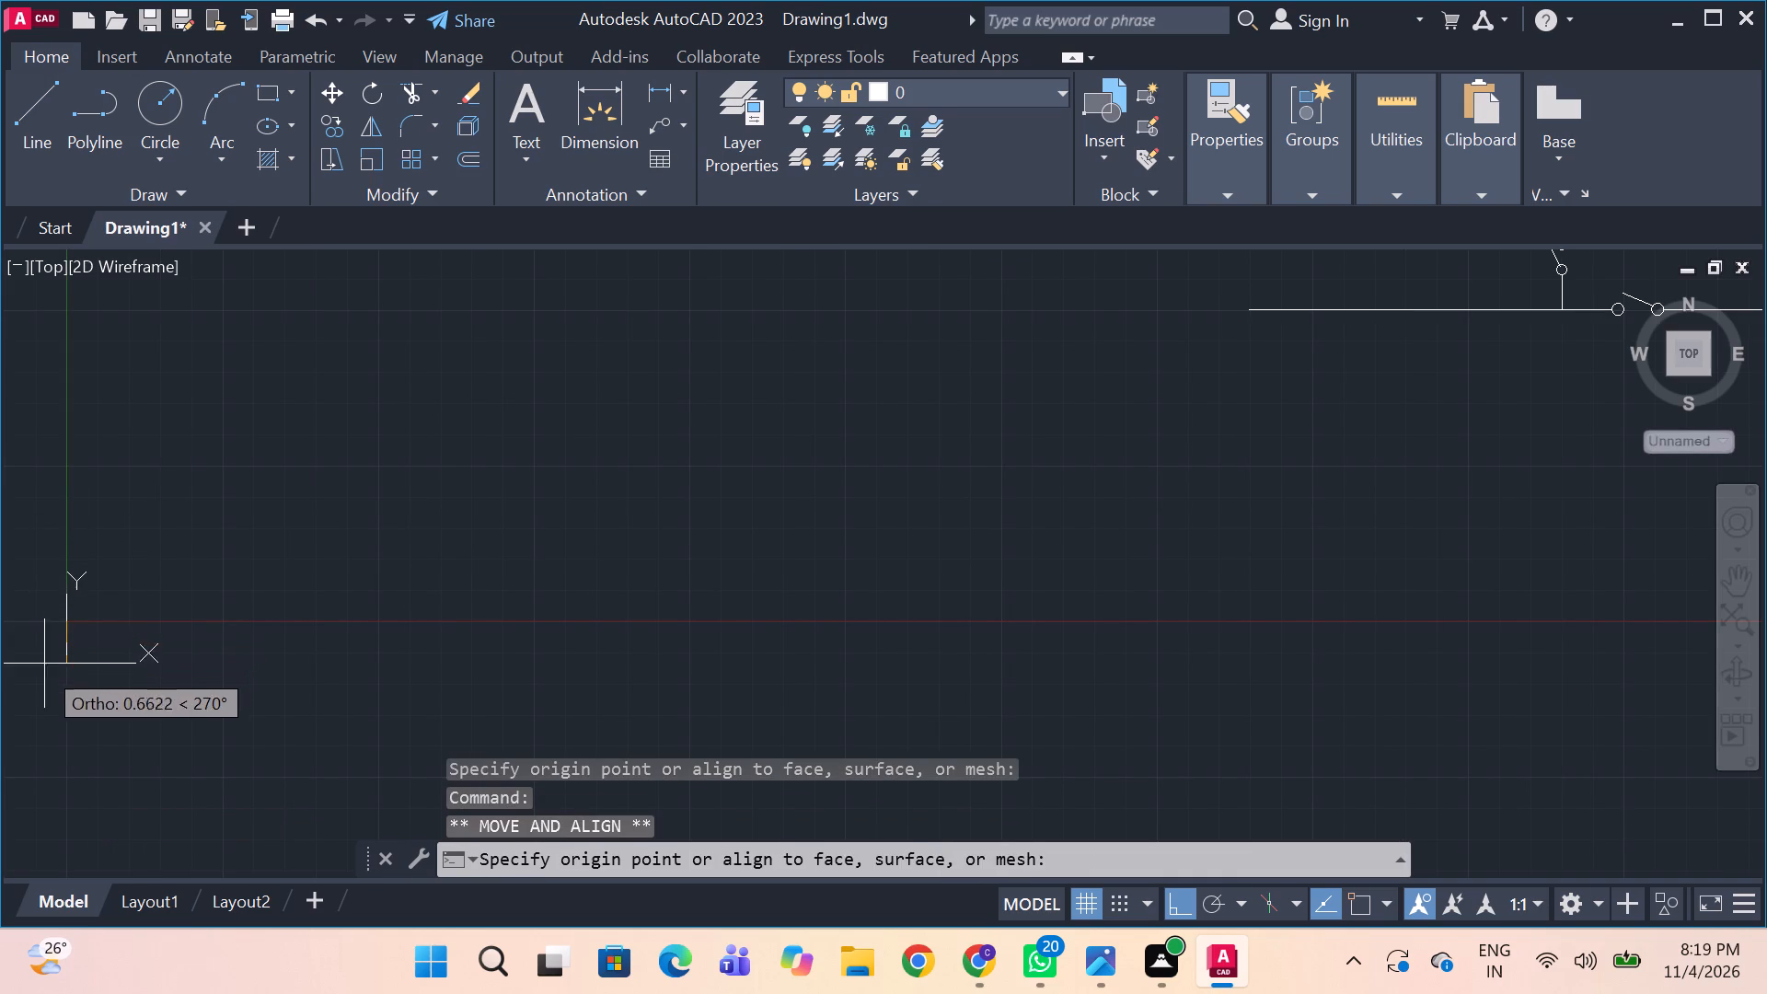
left_click_drag(42, 668, 10, 747)
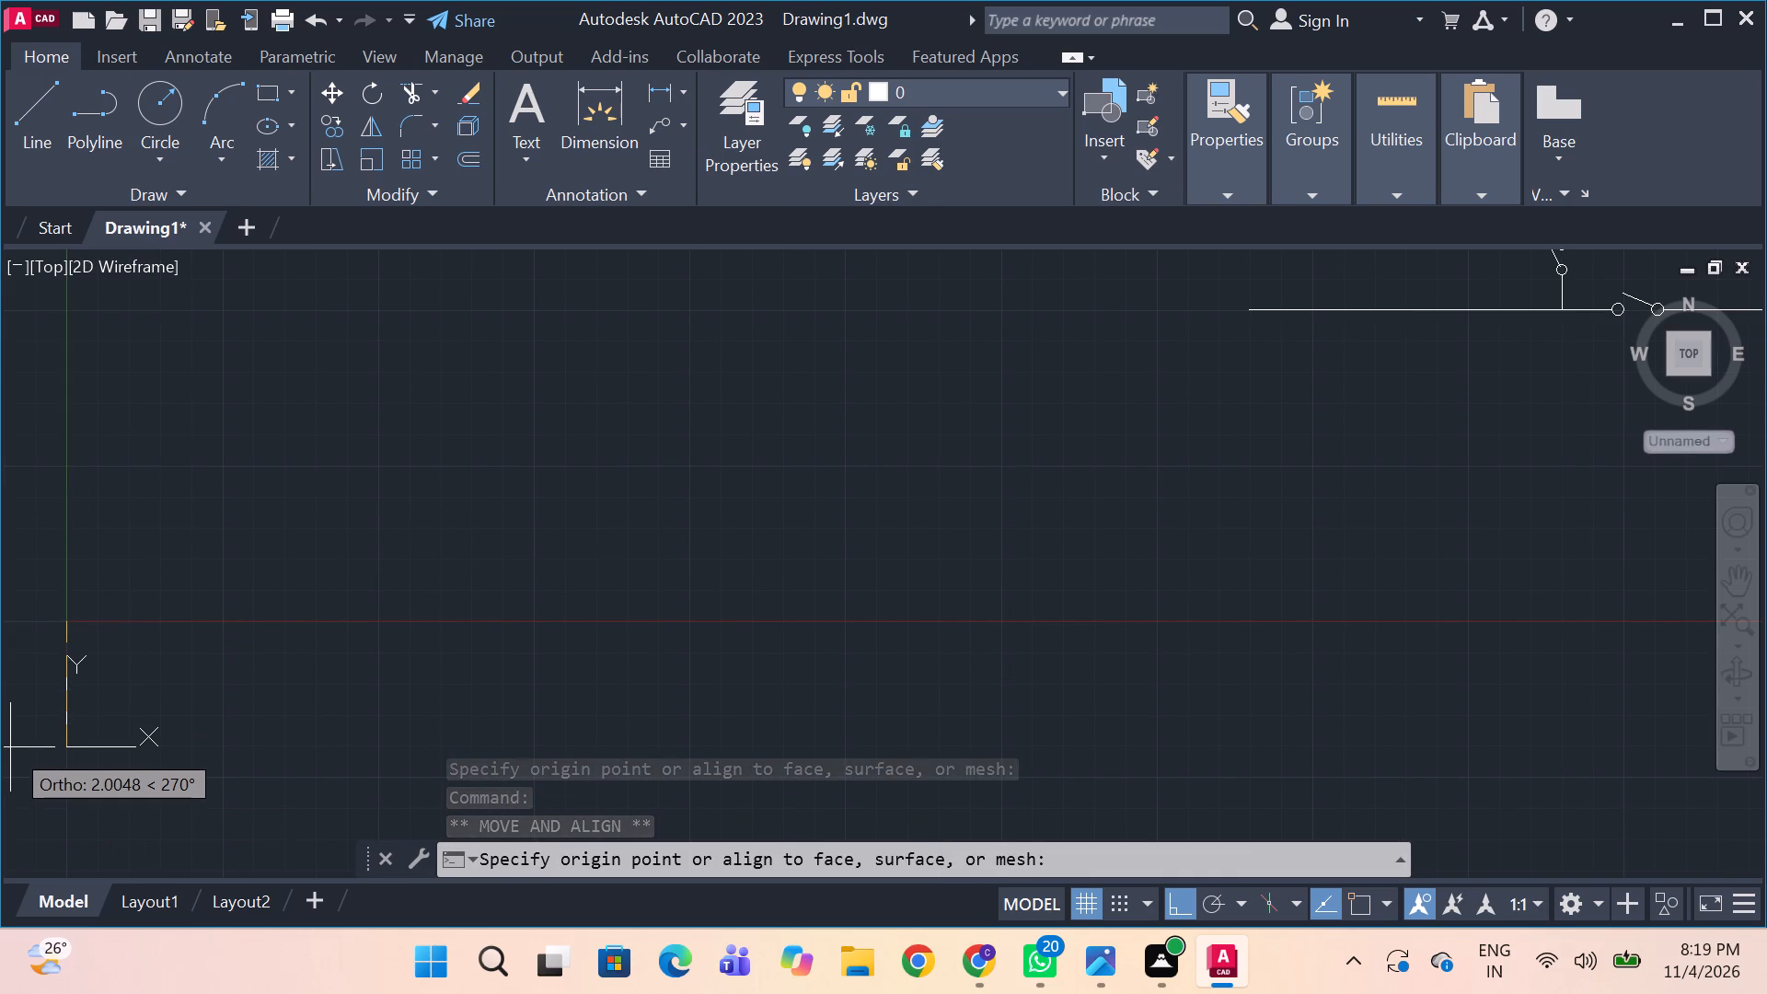
left_click(10, 747)
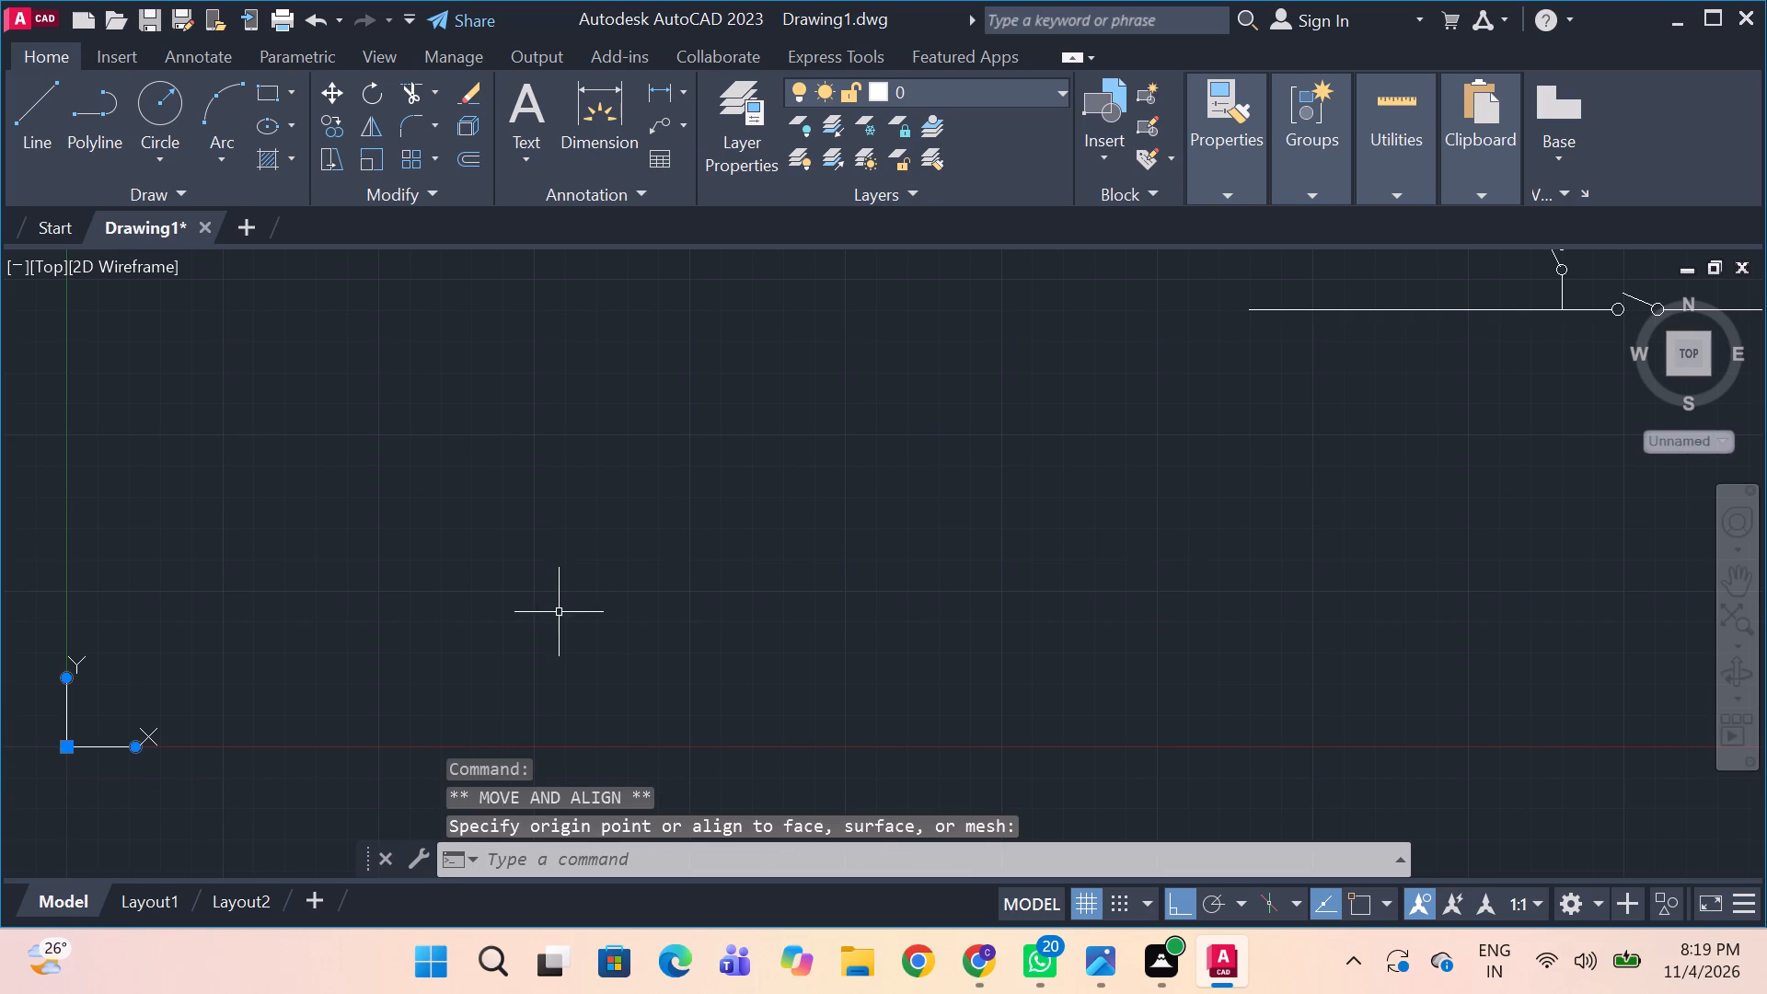
middle_click_drag(558, 612, 764, 451)
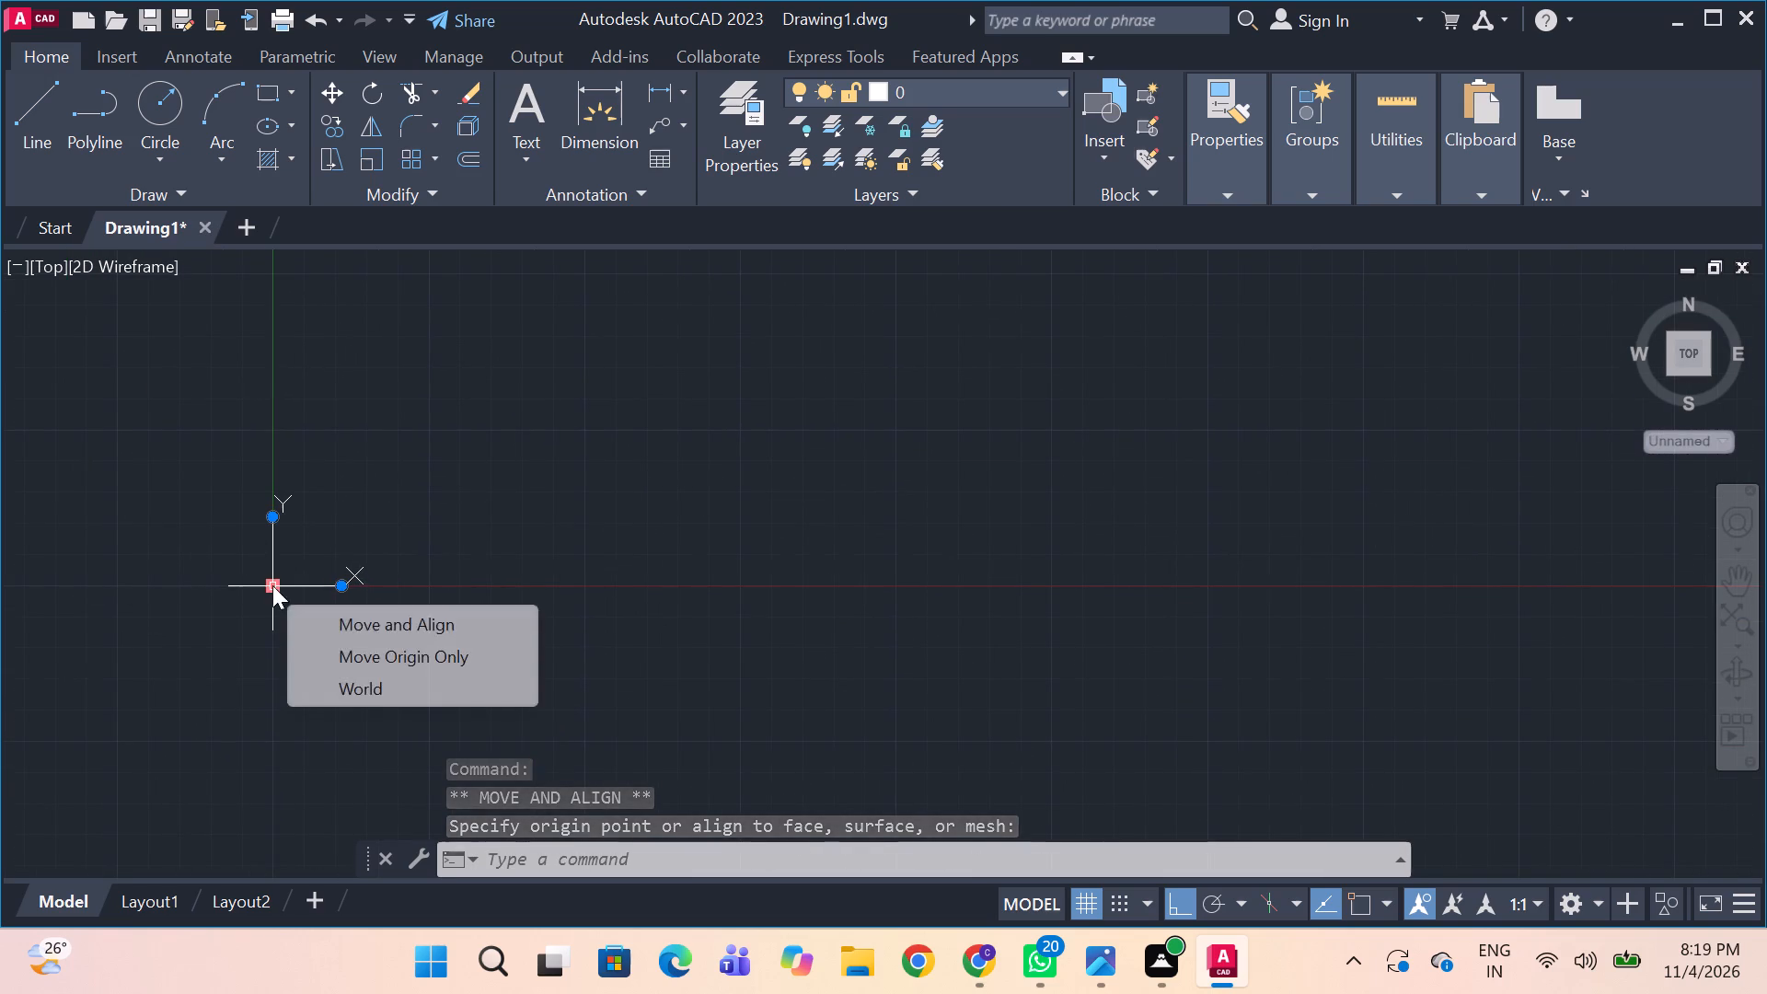
left_click_drag(270, 585, 104, 891)
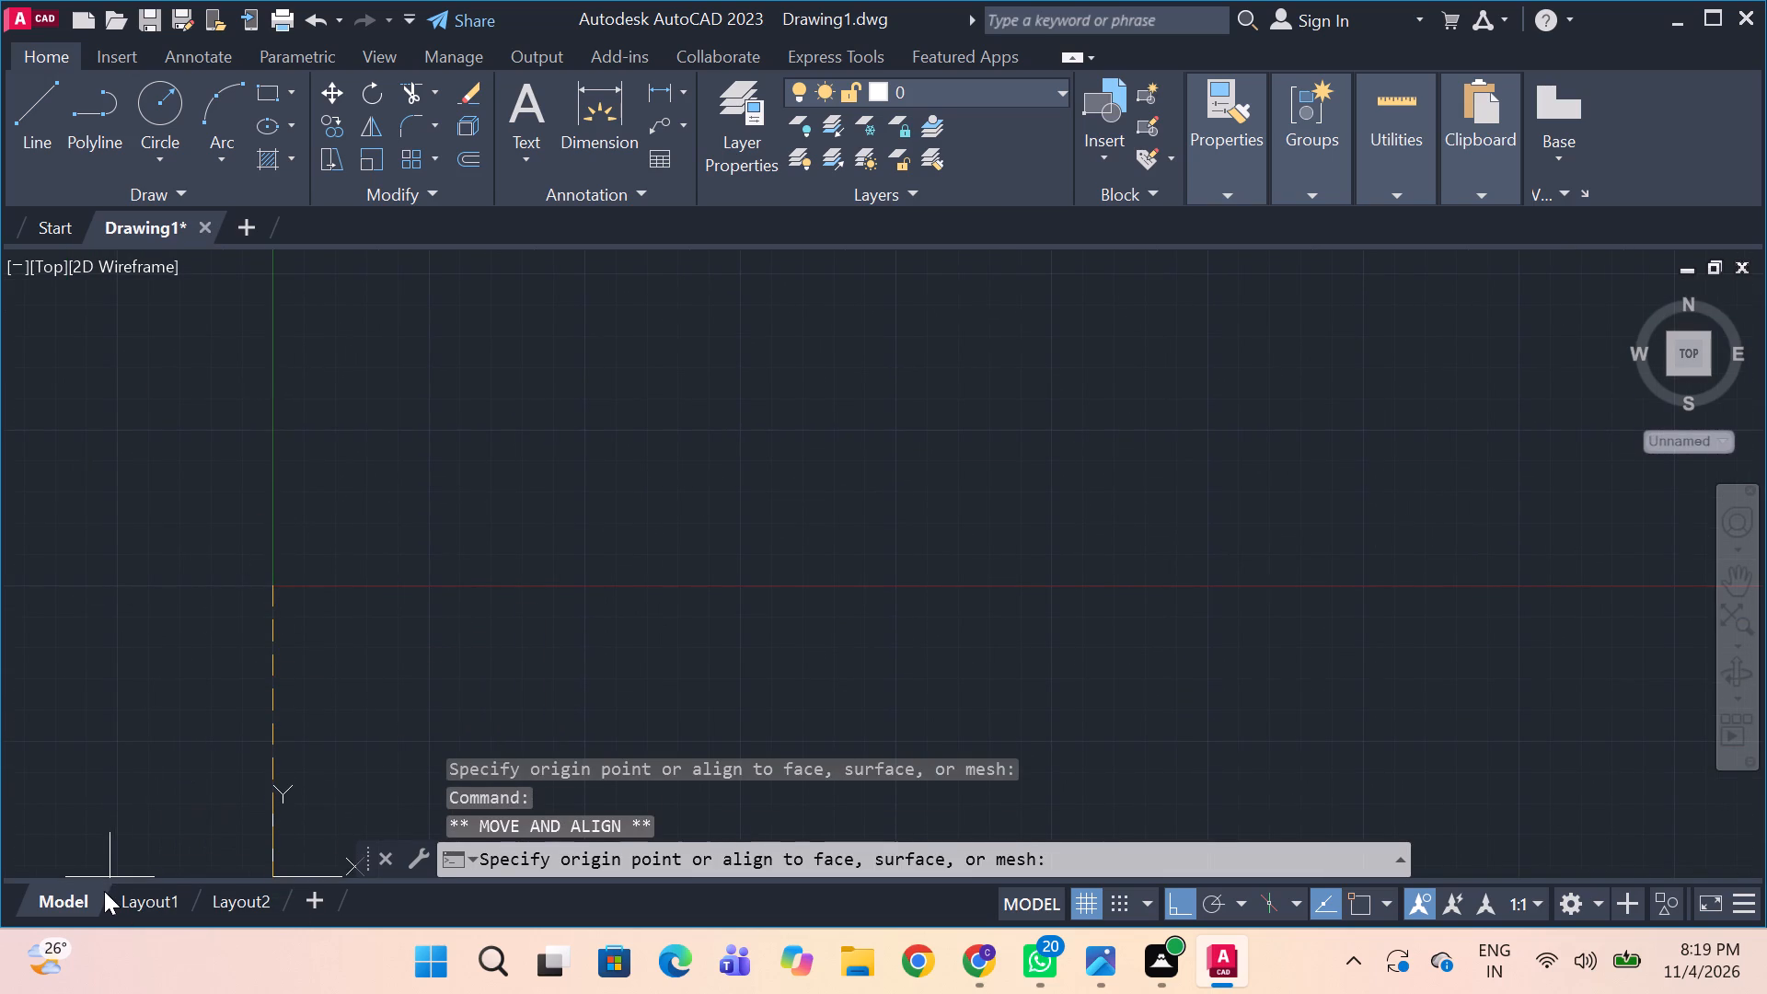
left_click(129, 832)
Copy the earthed 33KV PT branch from the bus's right end and paste it at the left end of the 33KV bus.
middle_click_drag(620, 581, 52, 520)
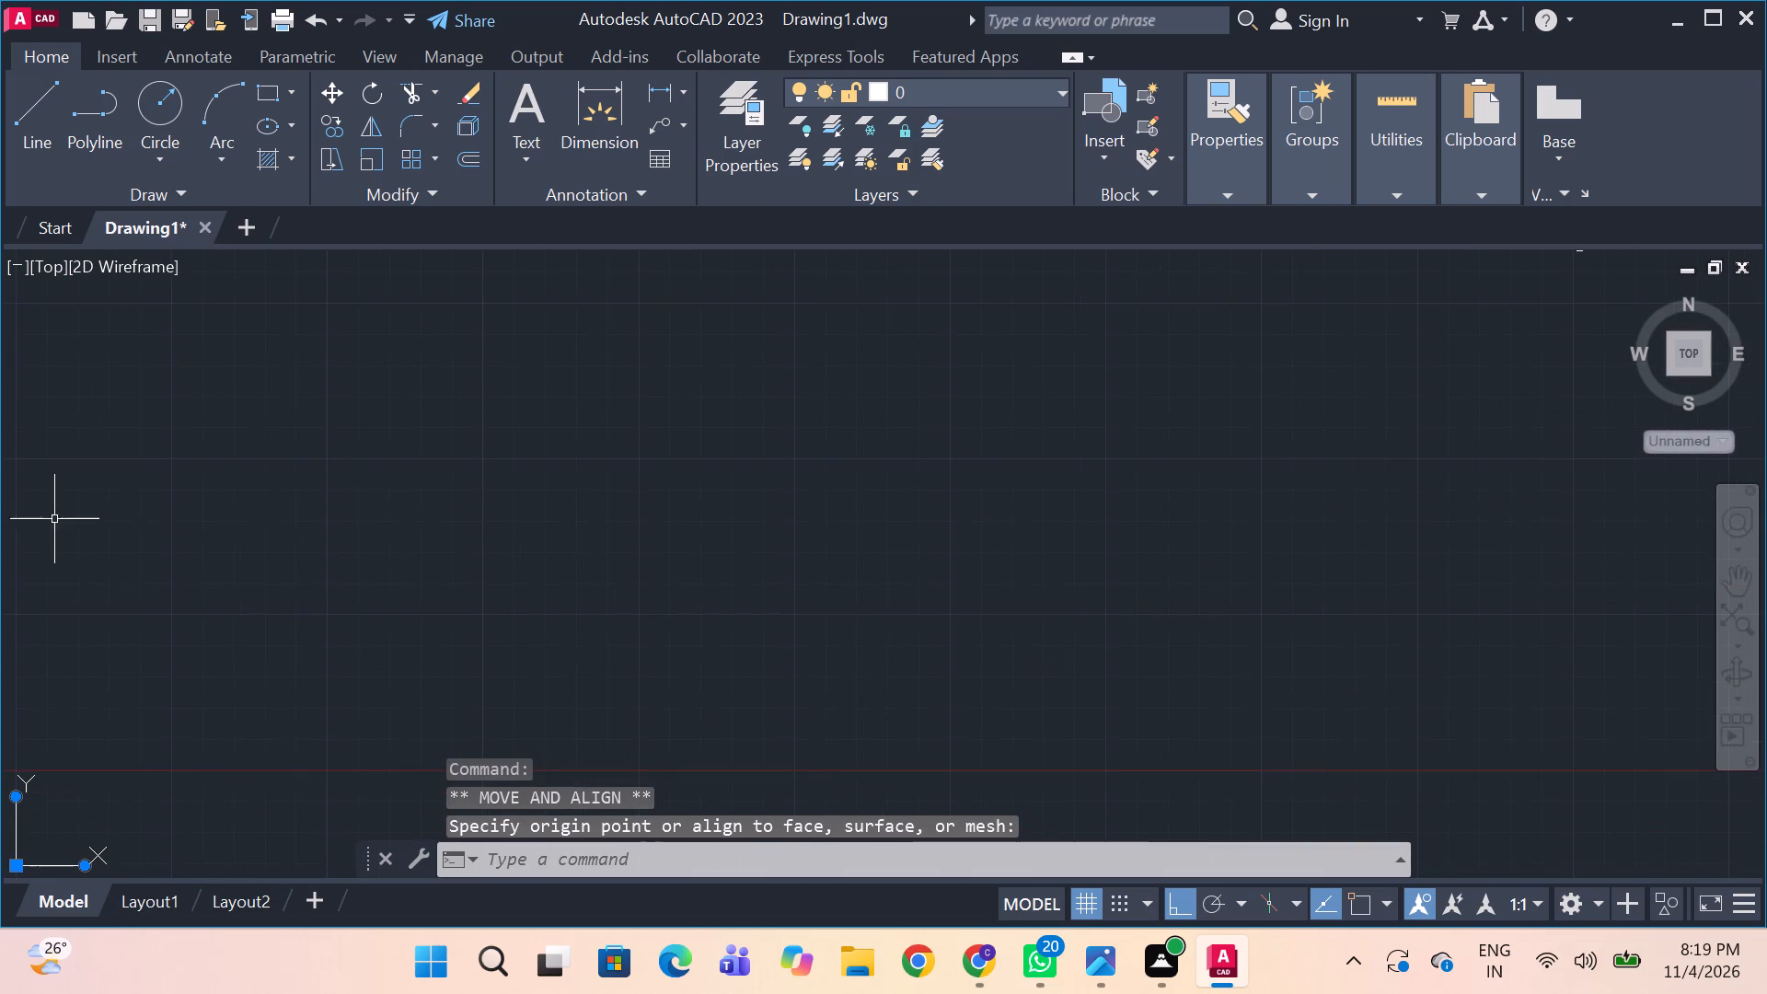
middle_click_drag(599, 530, 118, 727)
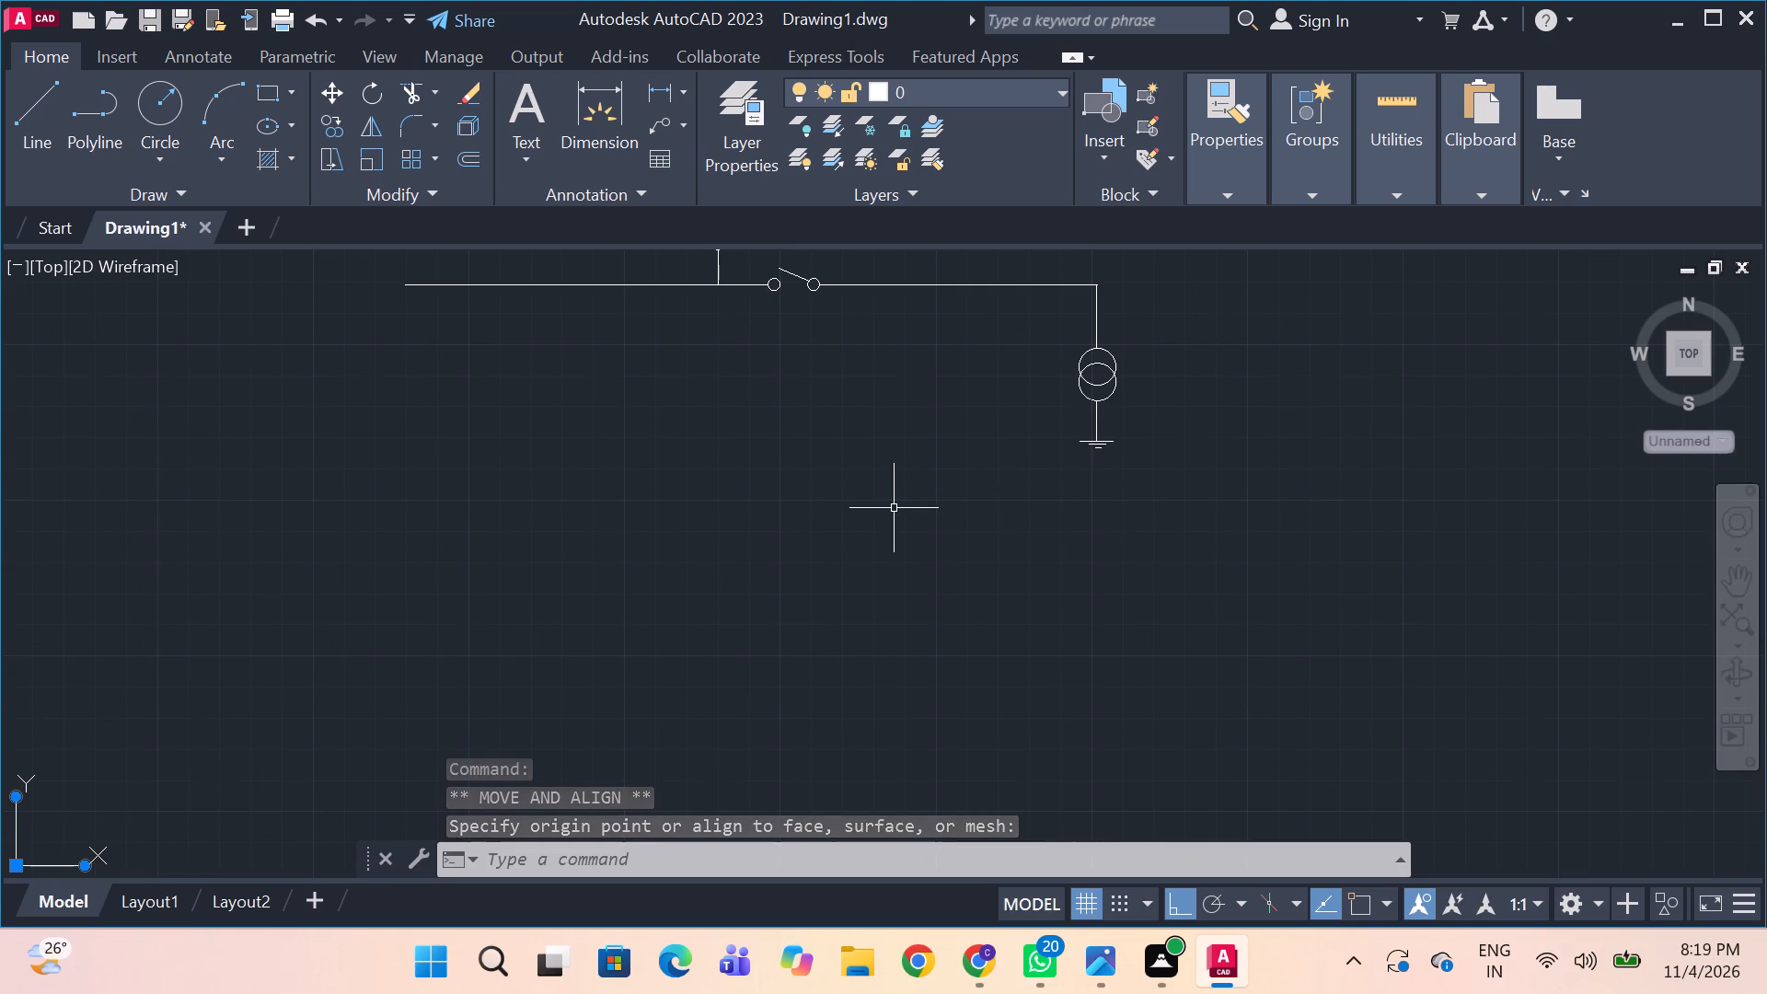
middle_click_drag(894, 508, 953, 668)
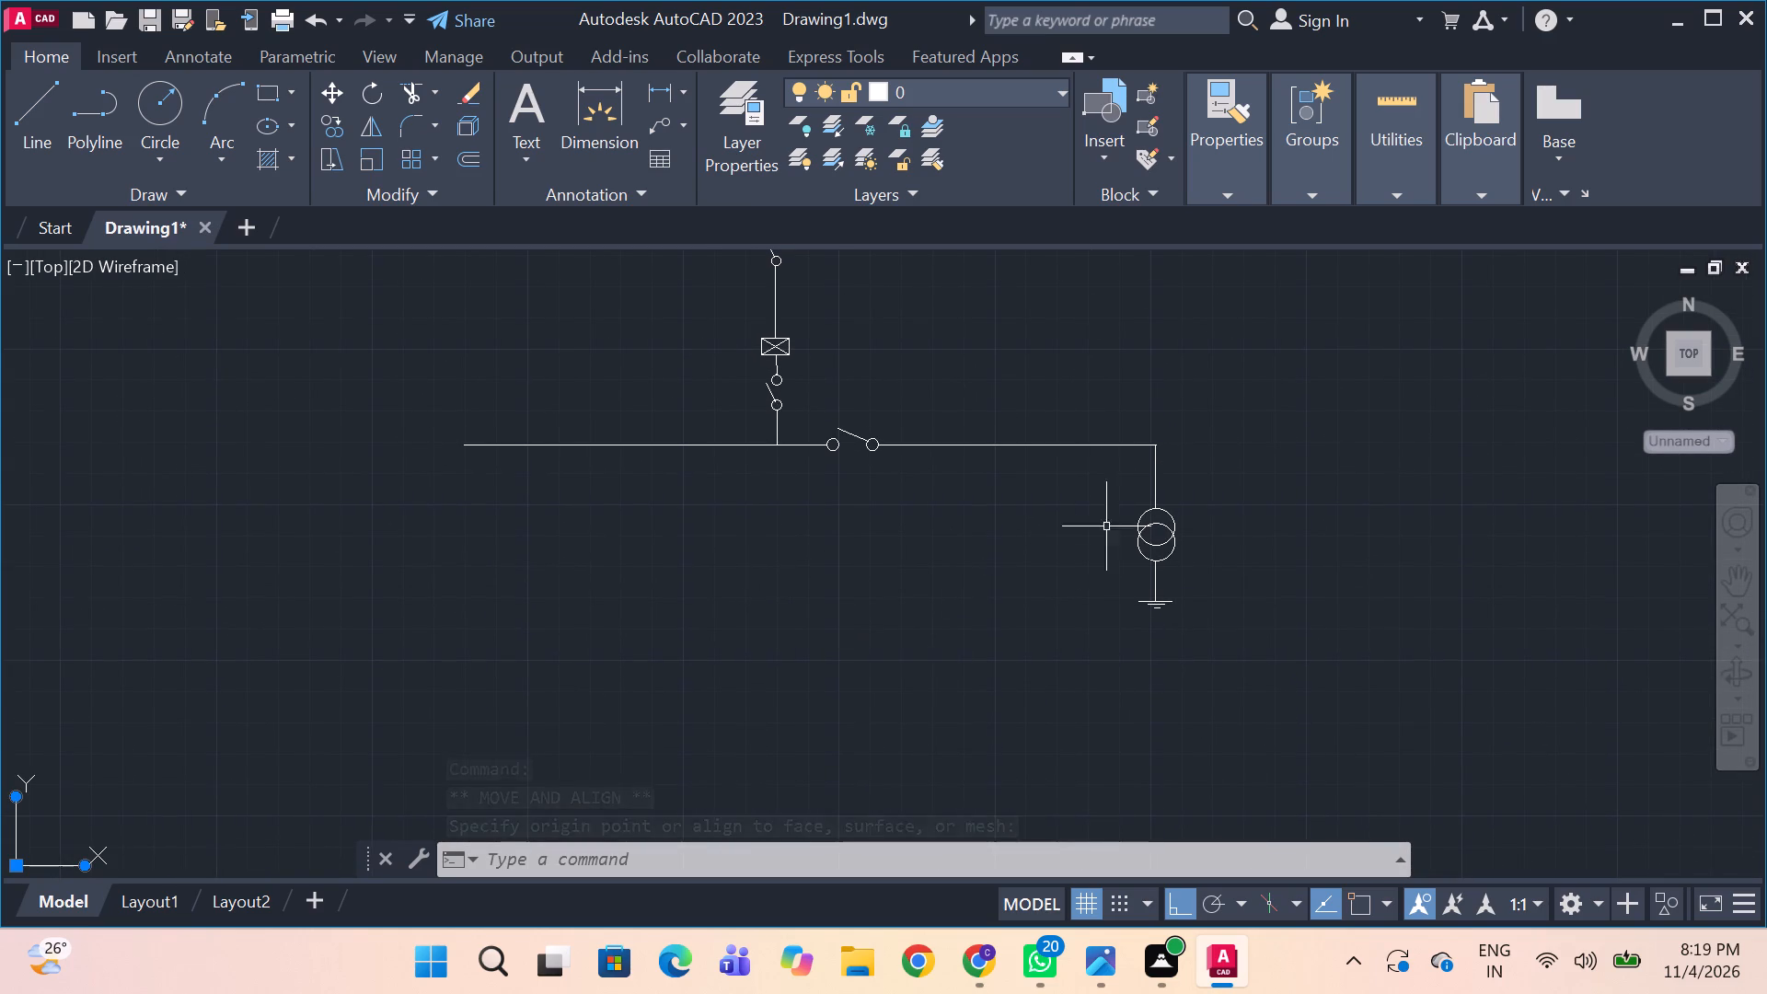
left_click_drag(1103, 433, 1103, 440)
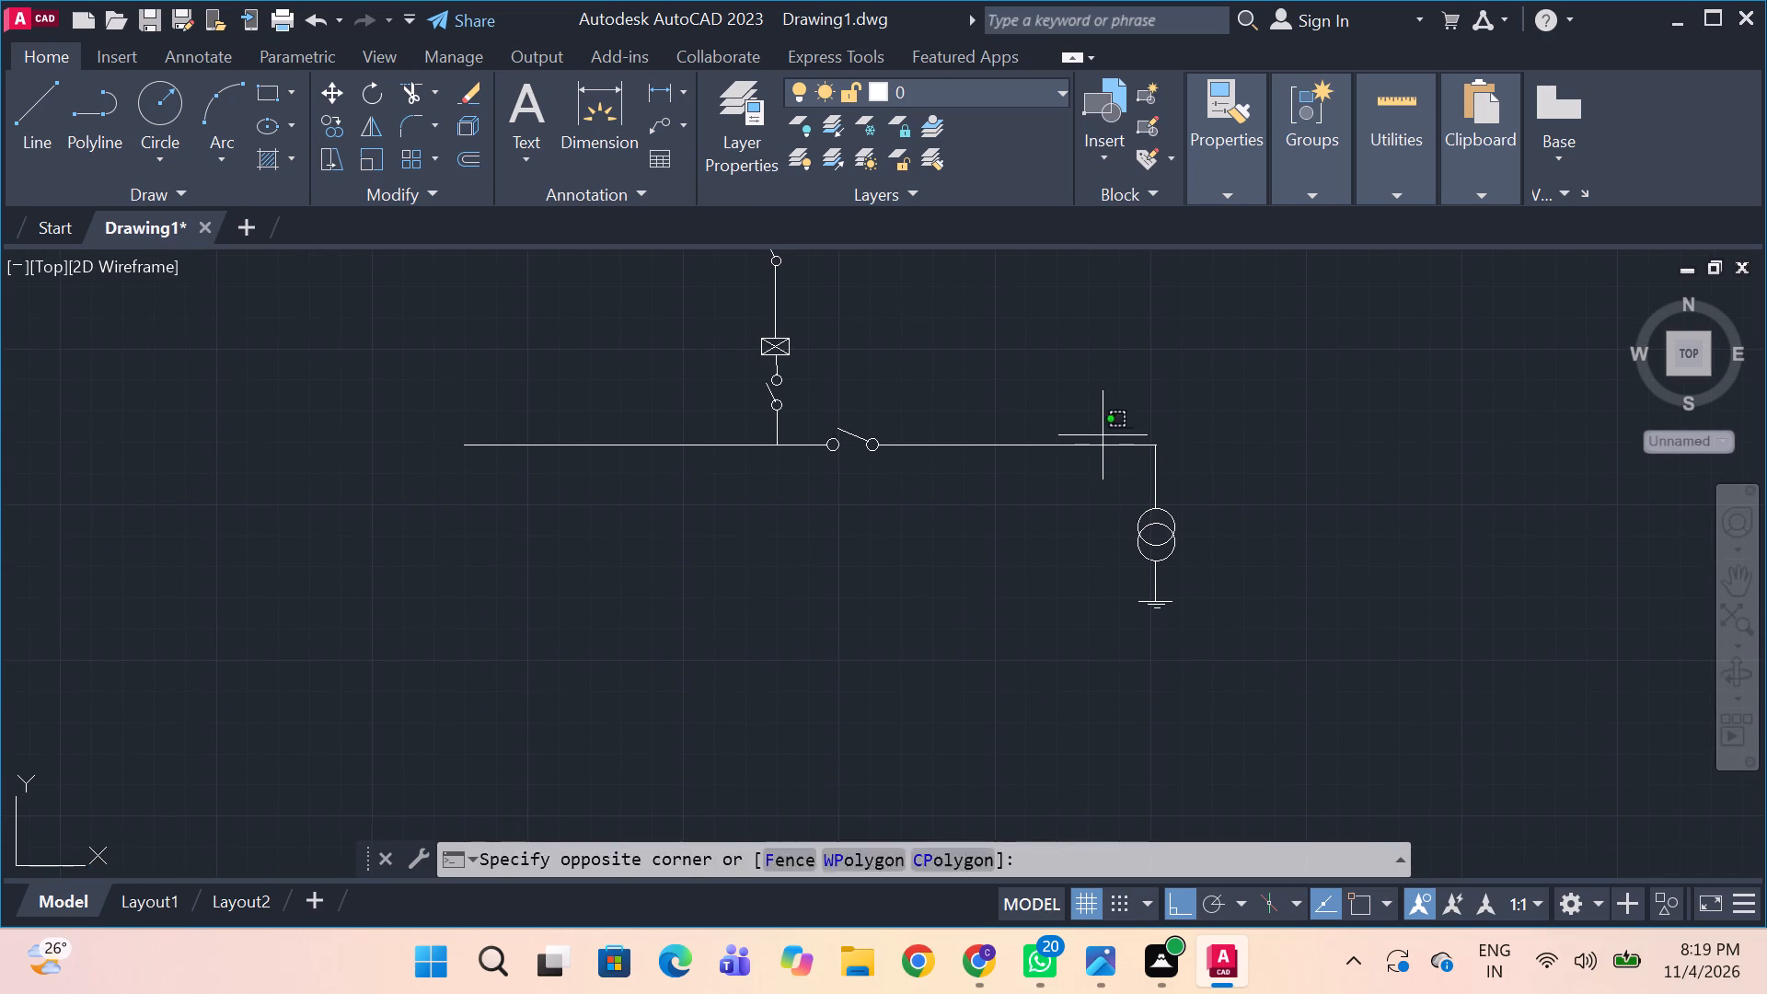
left_click_drag(1103, 440, 1121, 478)
left_click(1091, 422)
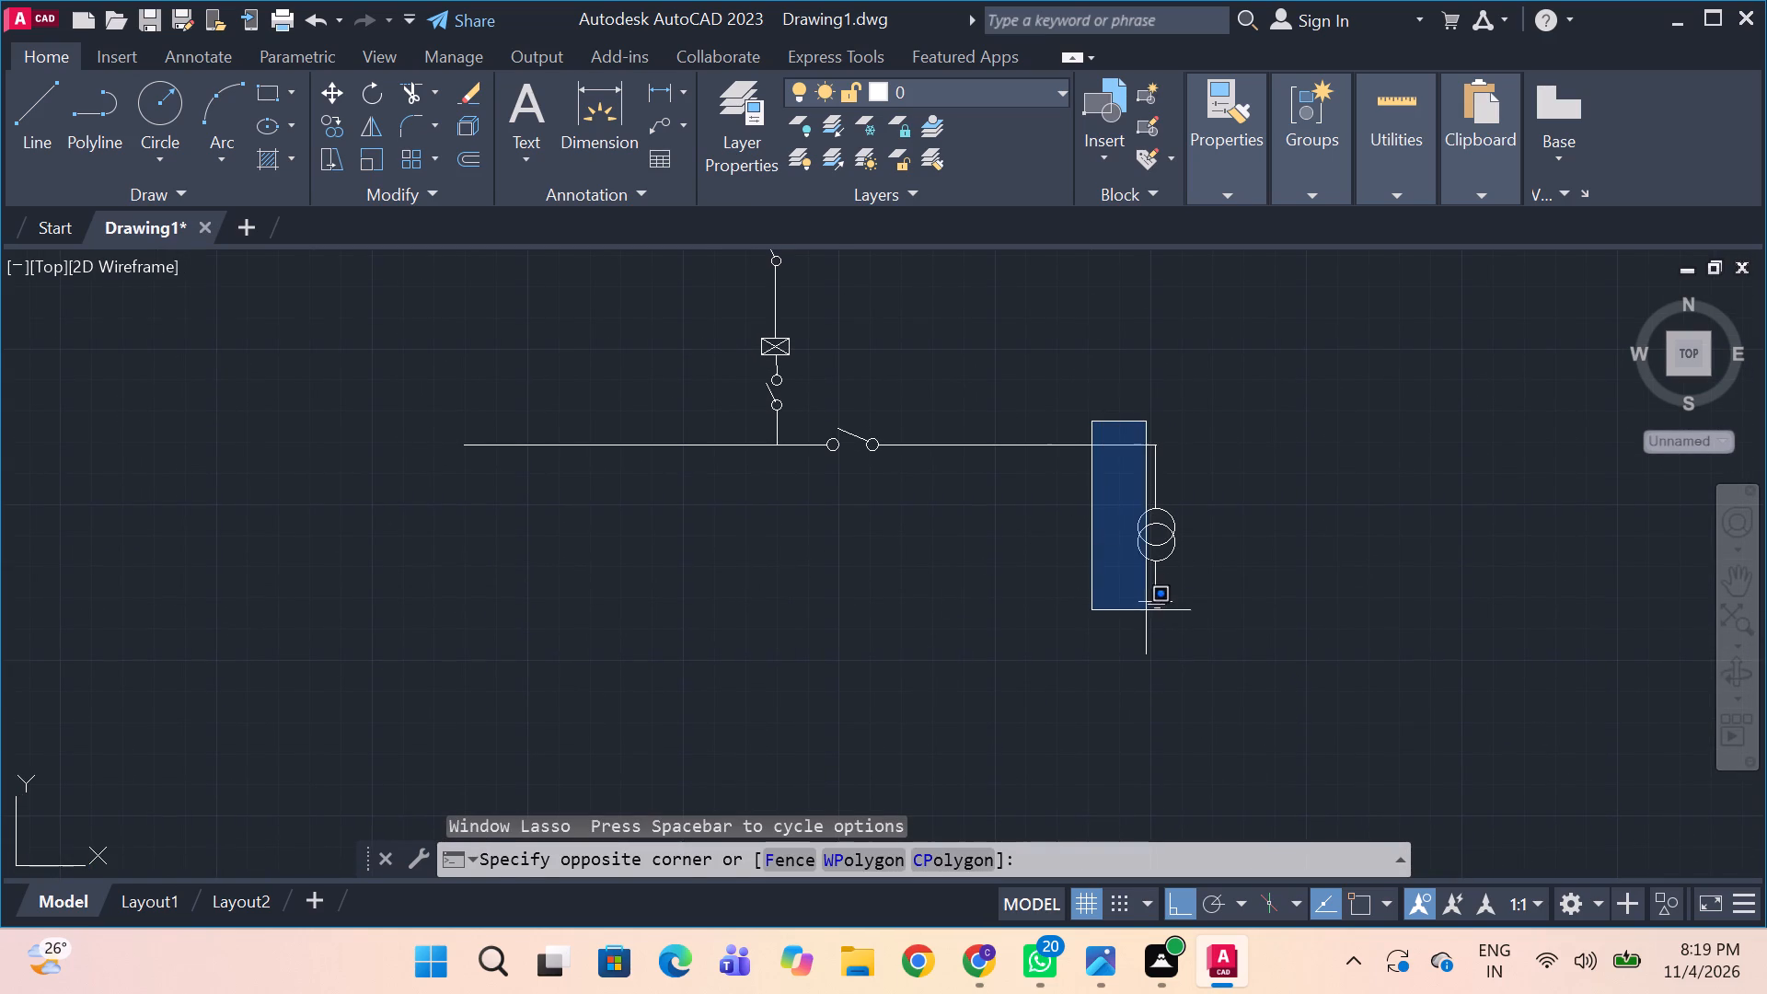
left_click(1223, 641)
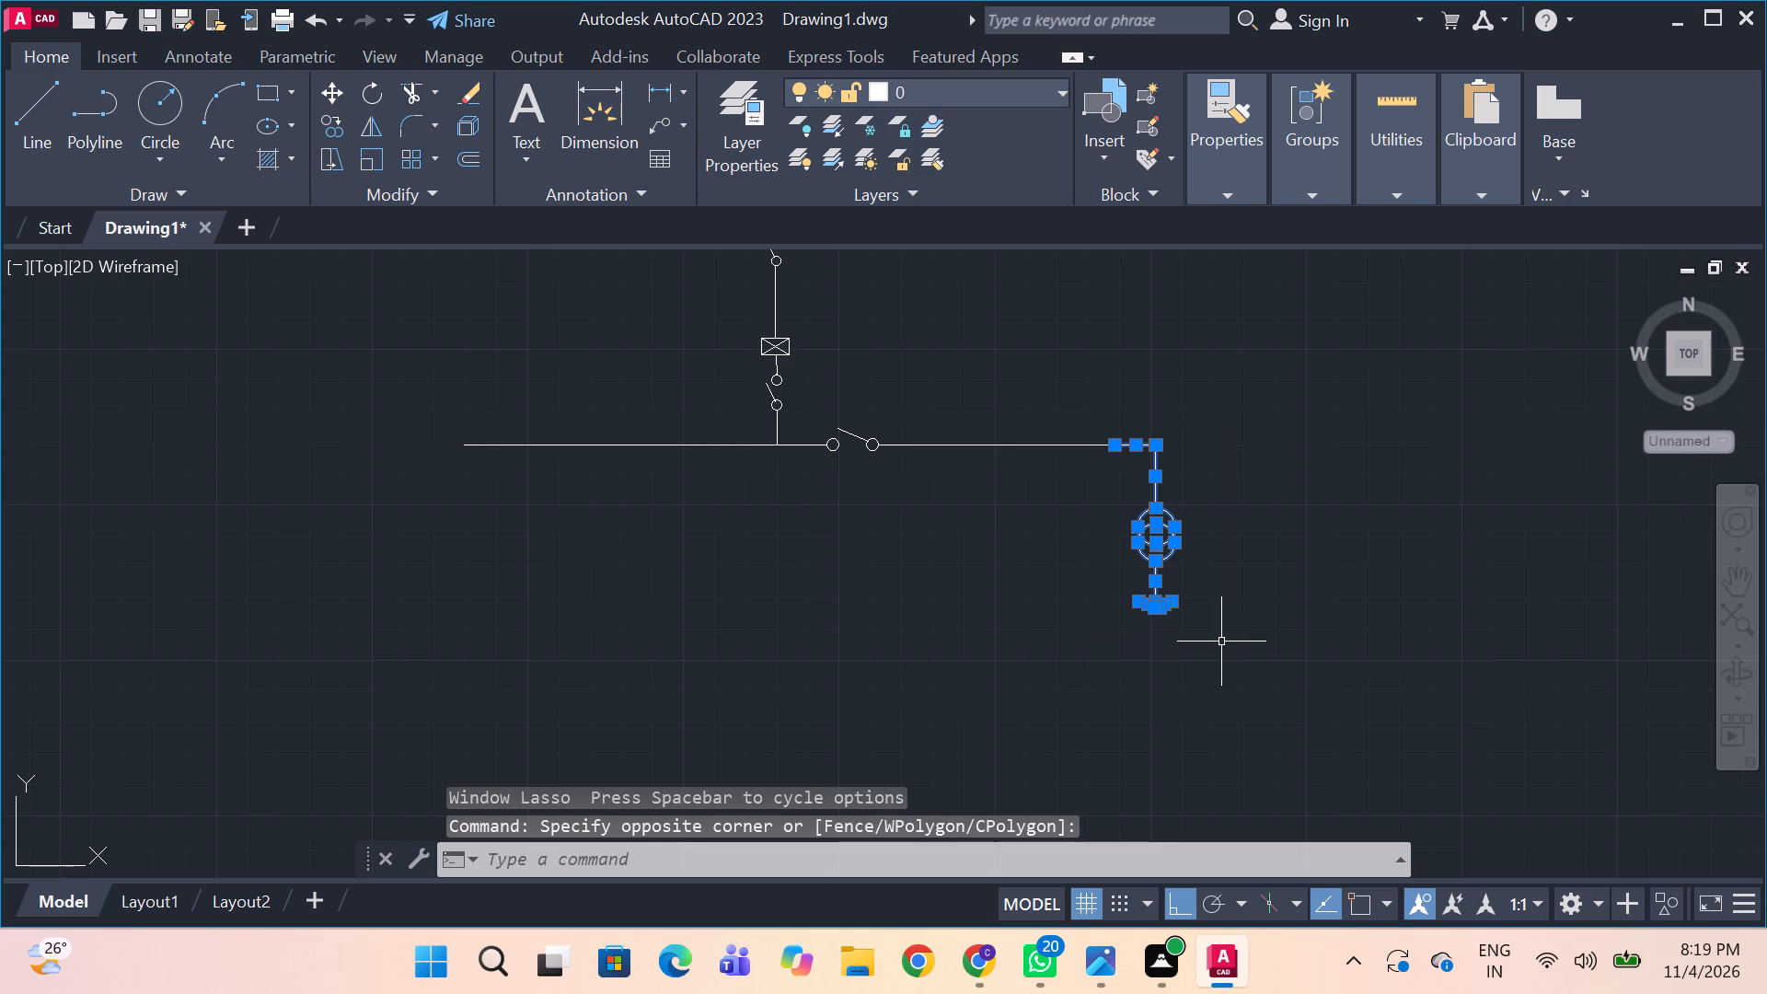
key("ctrl+c")
key("ctrl+v")
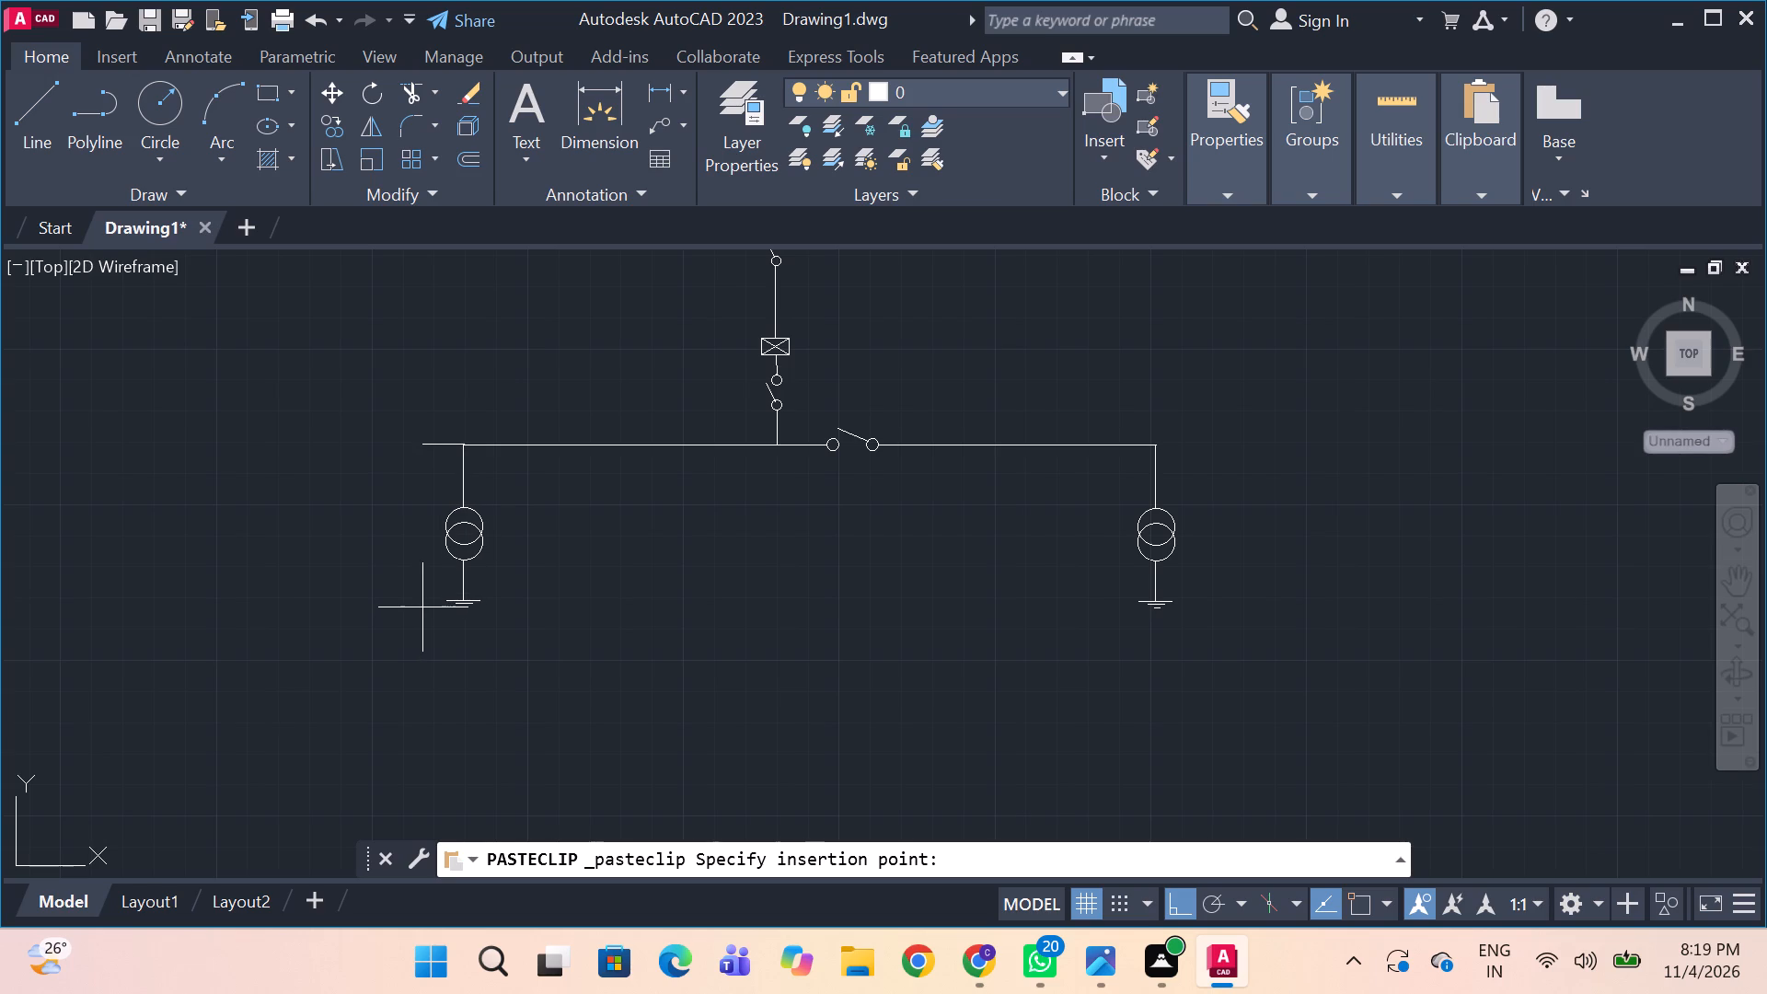
left_click(422, 607)
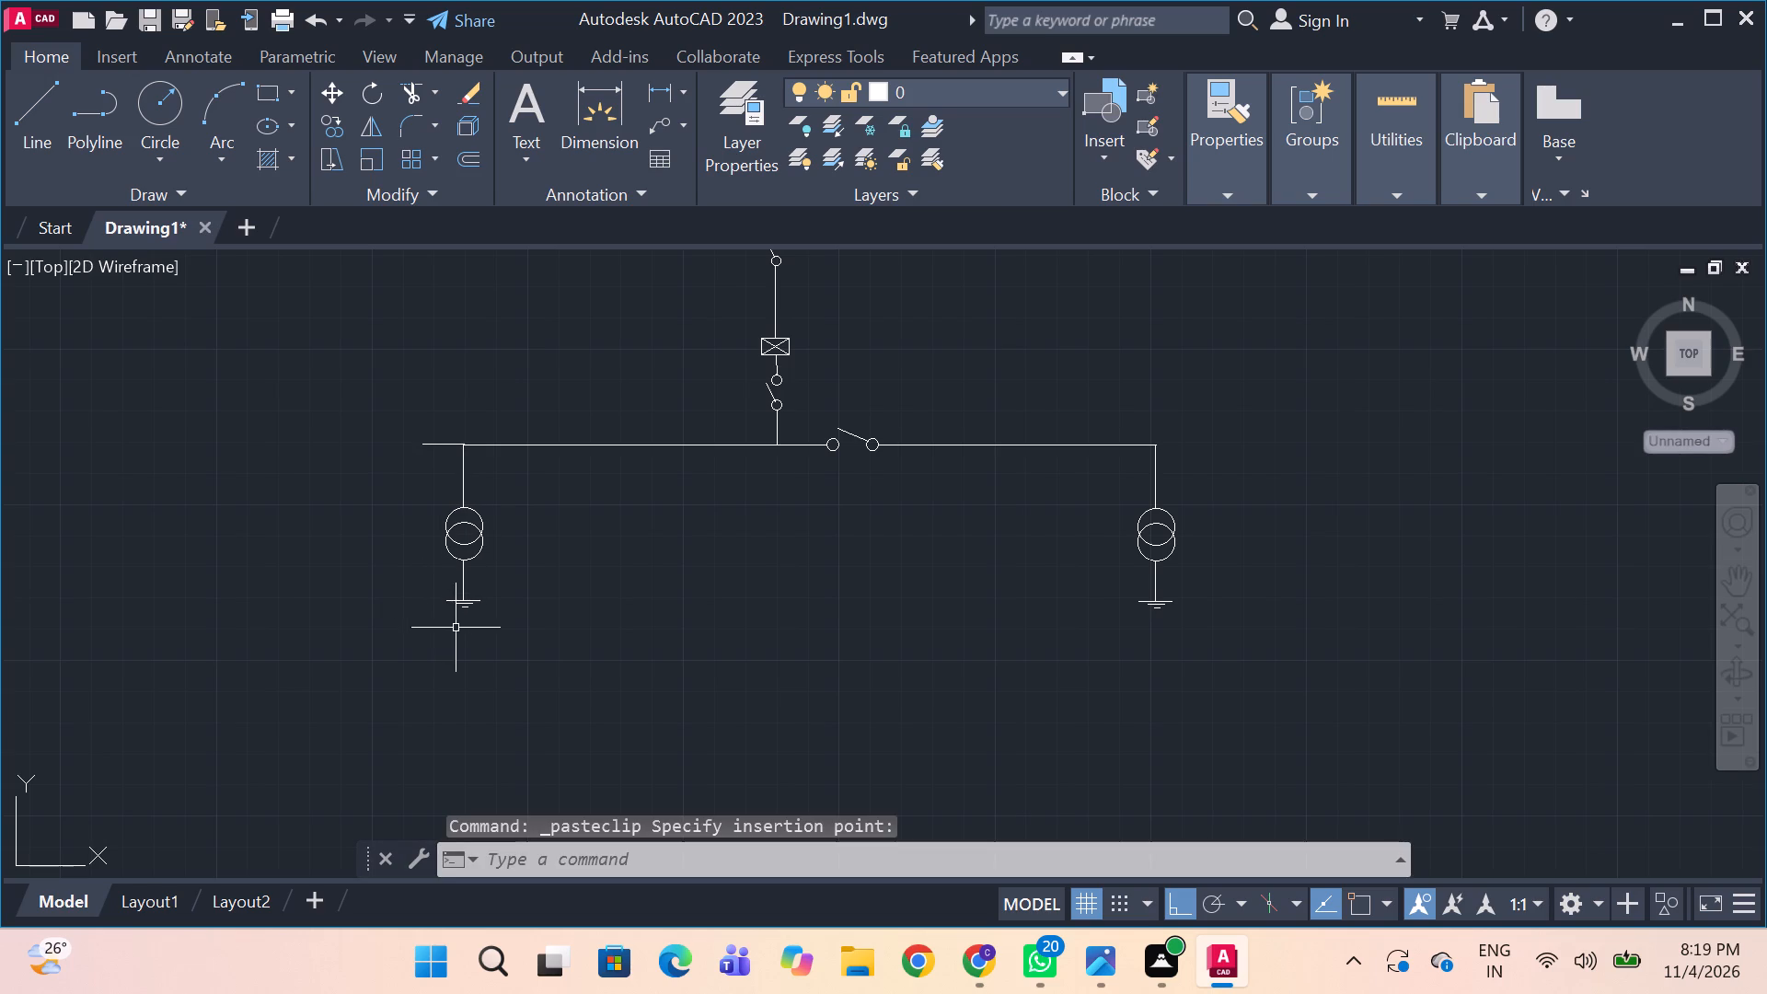
Following the reference image, draw a short vertical line down from the 33KV bus, between the left PT and the incoming feeder.
key("alt+Tab")
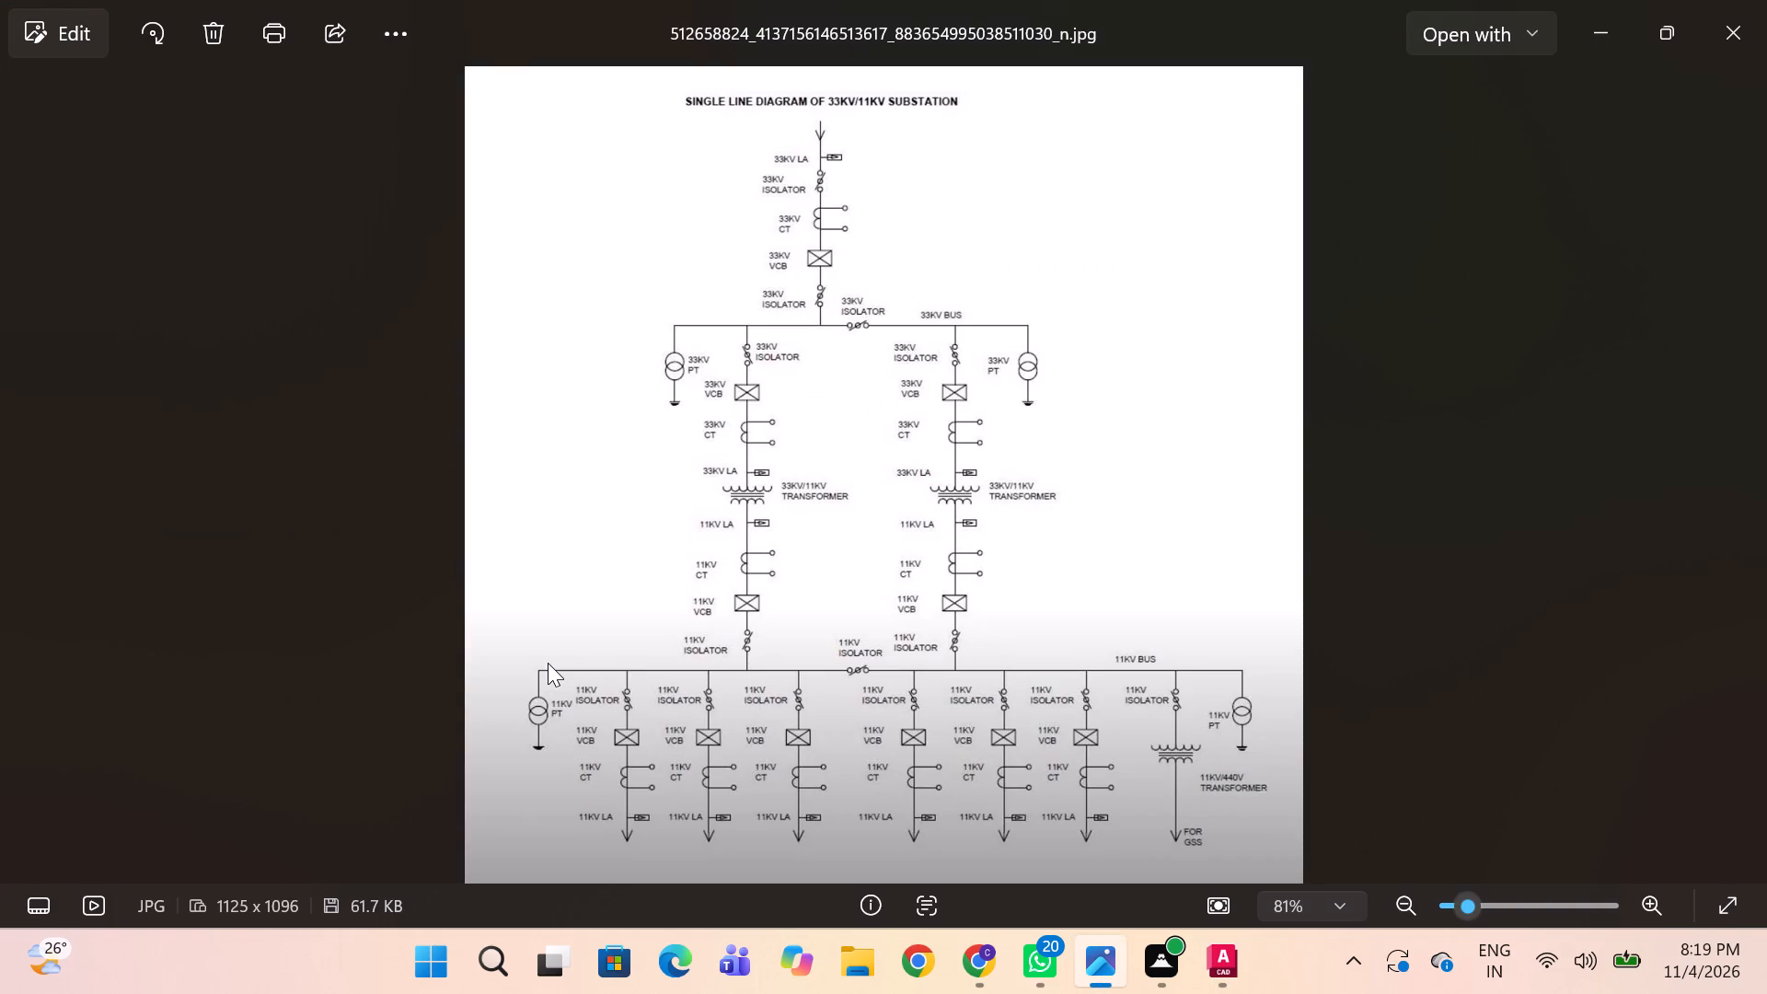
key("alt+Tab")
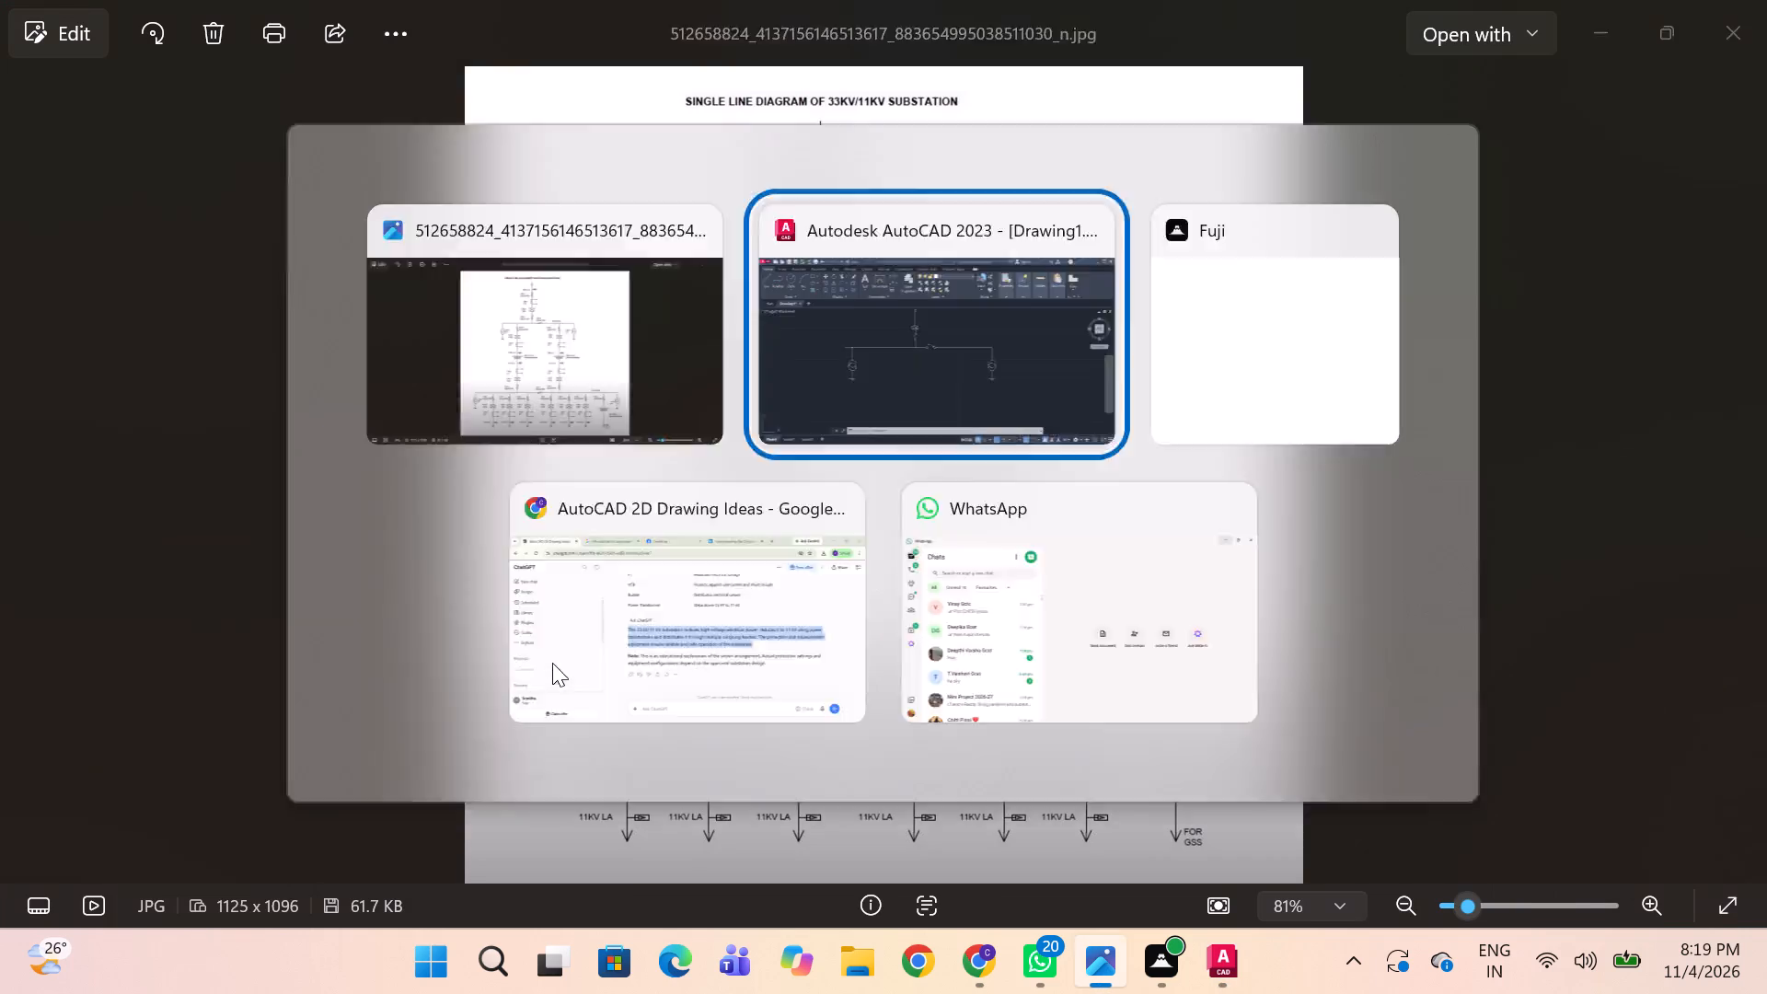
key("alt+Tab")
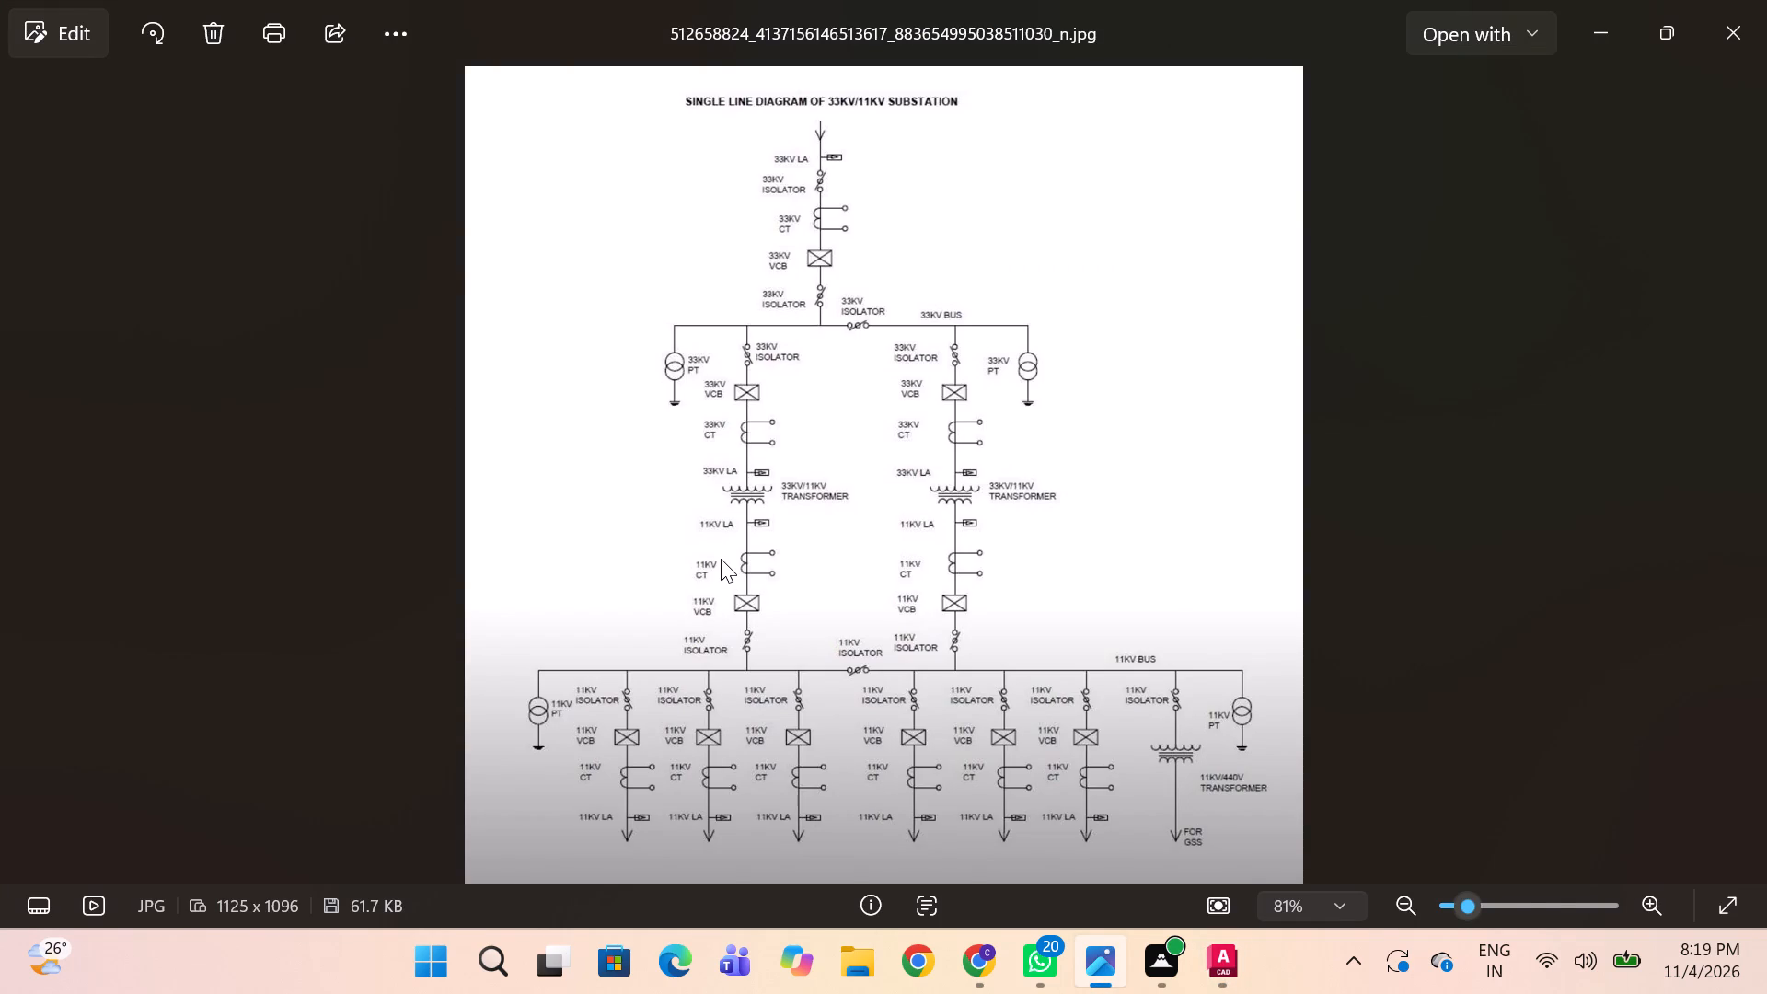
key("alt+Tab")
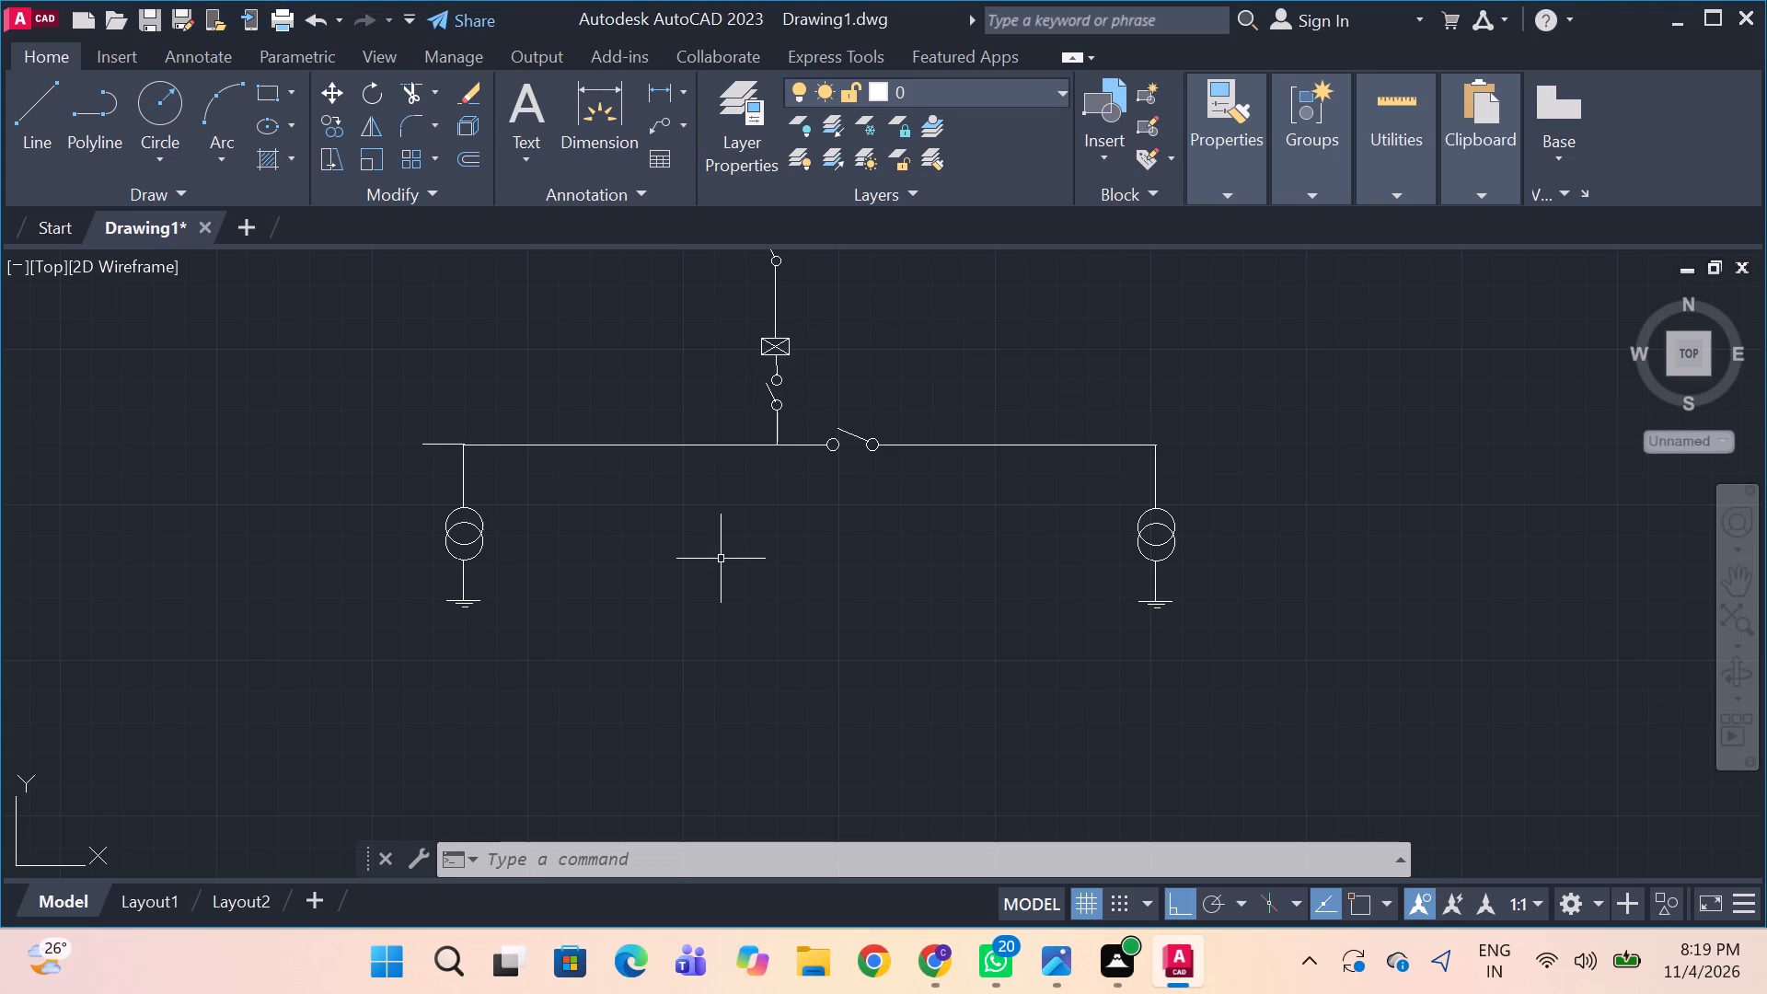
key("alt+Tab")
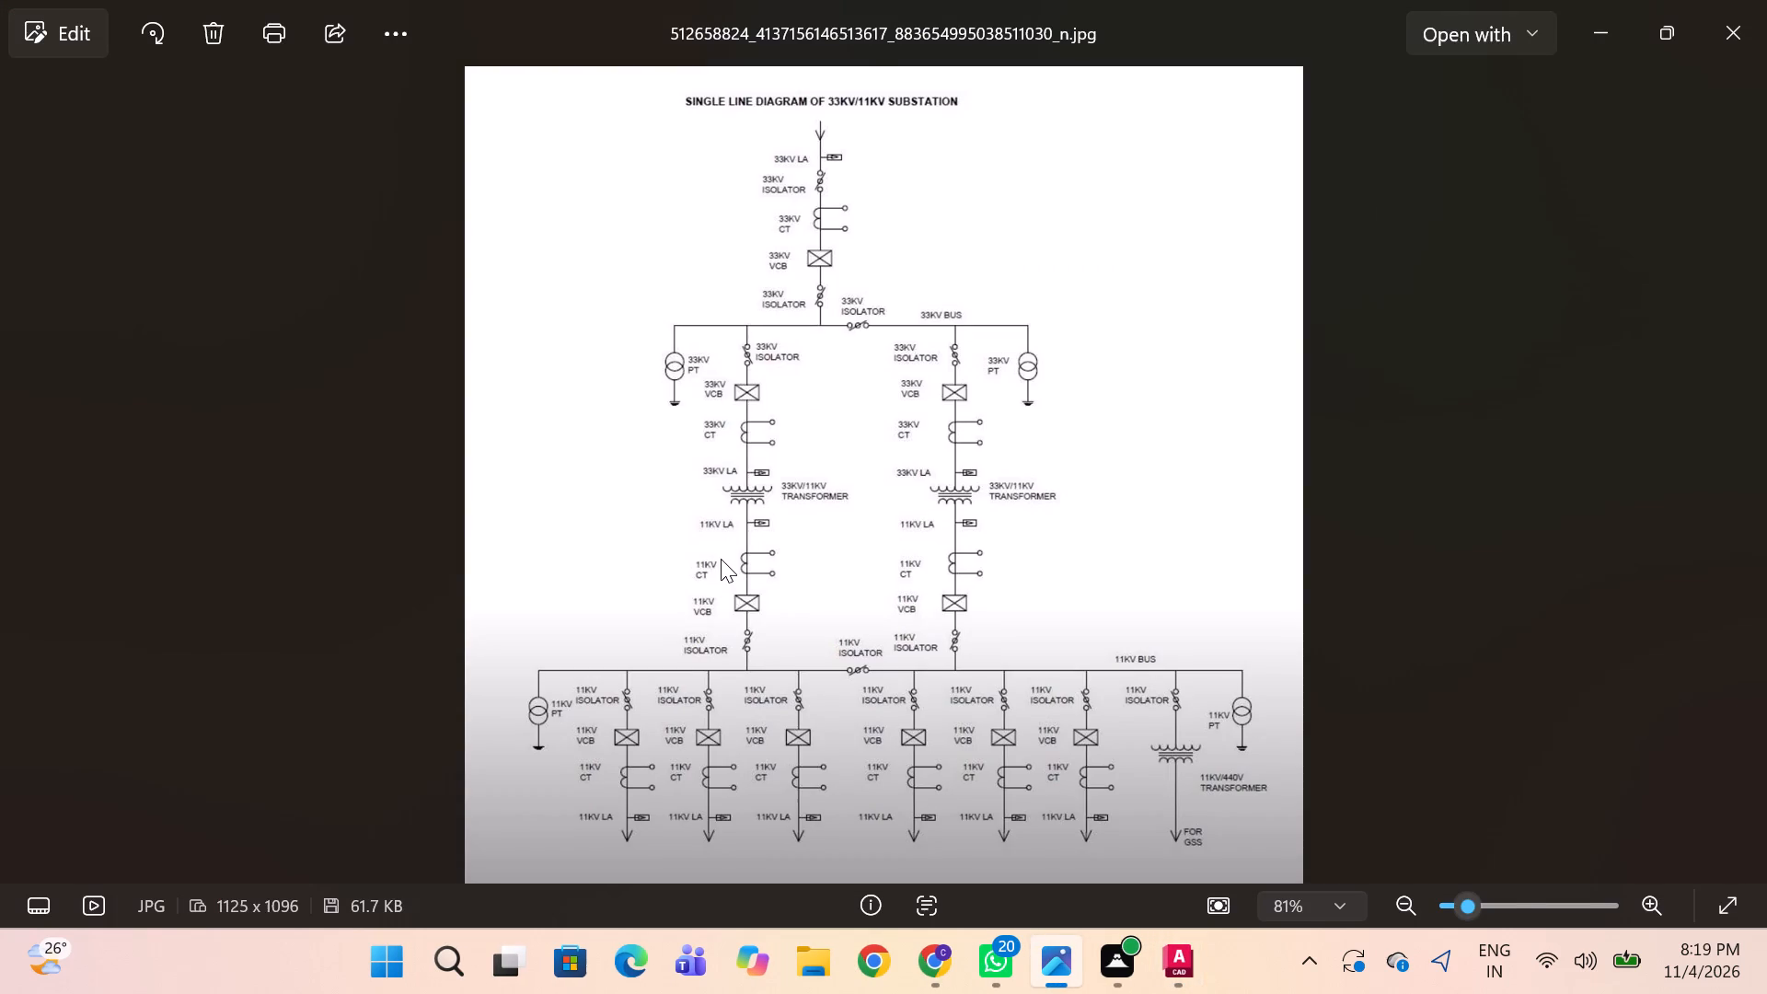
key("alt+Tab")
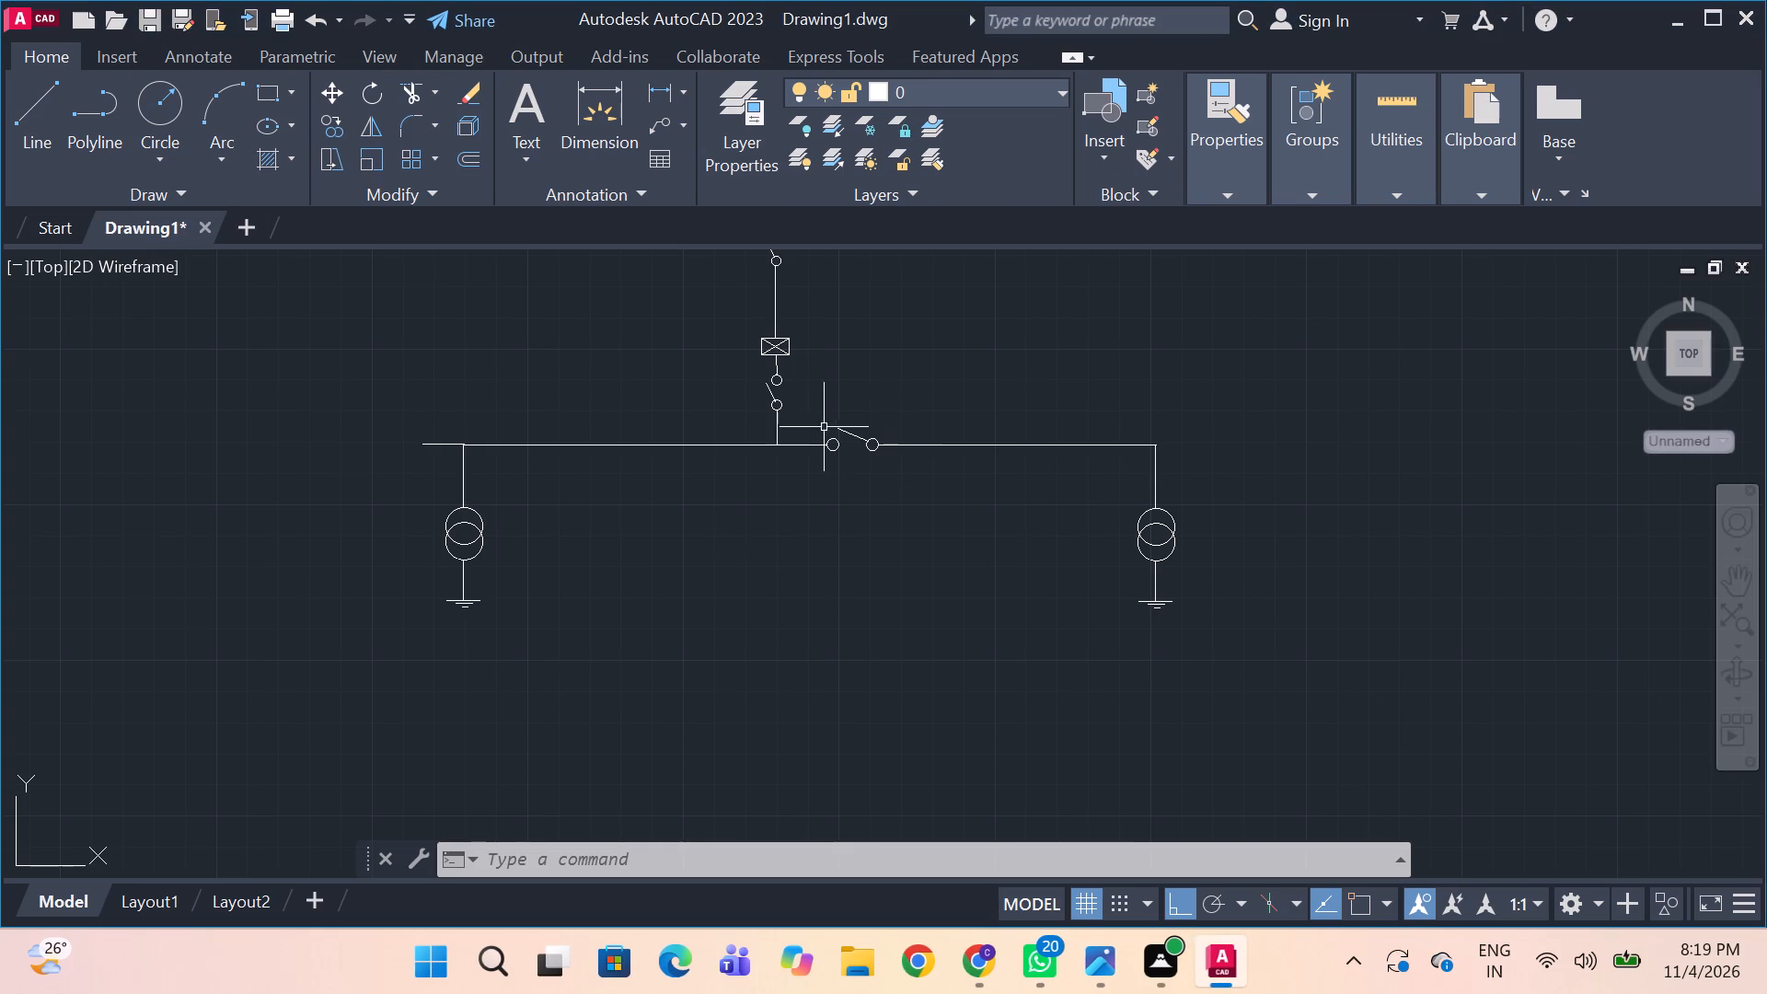
type("l")
key("space")
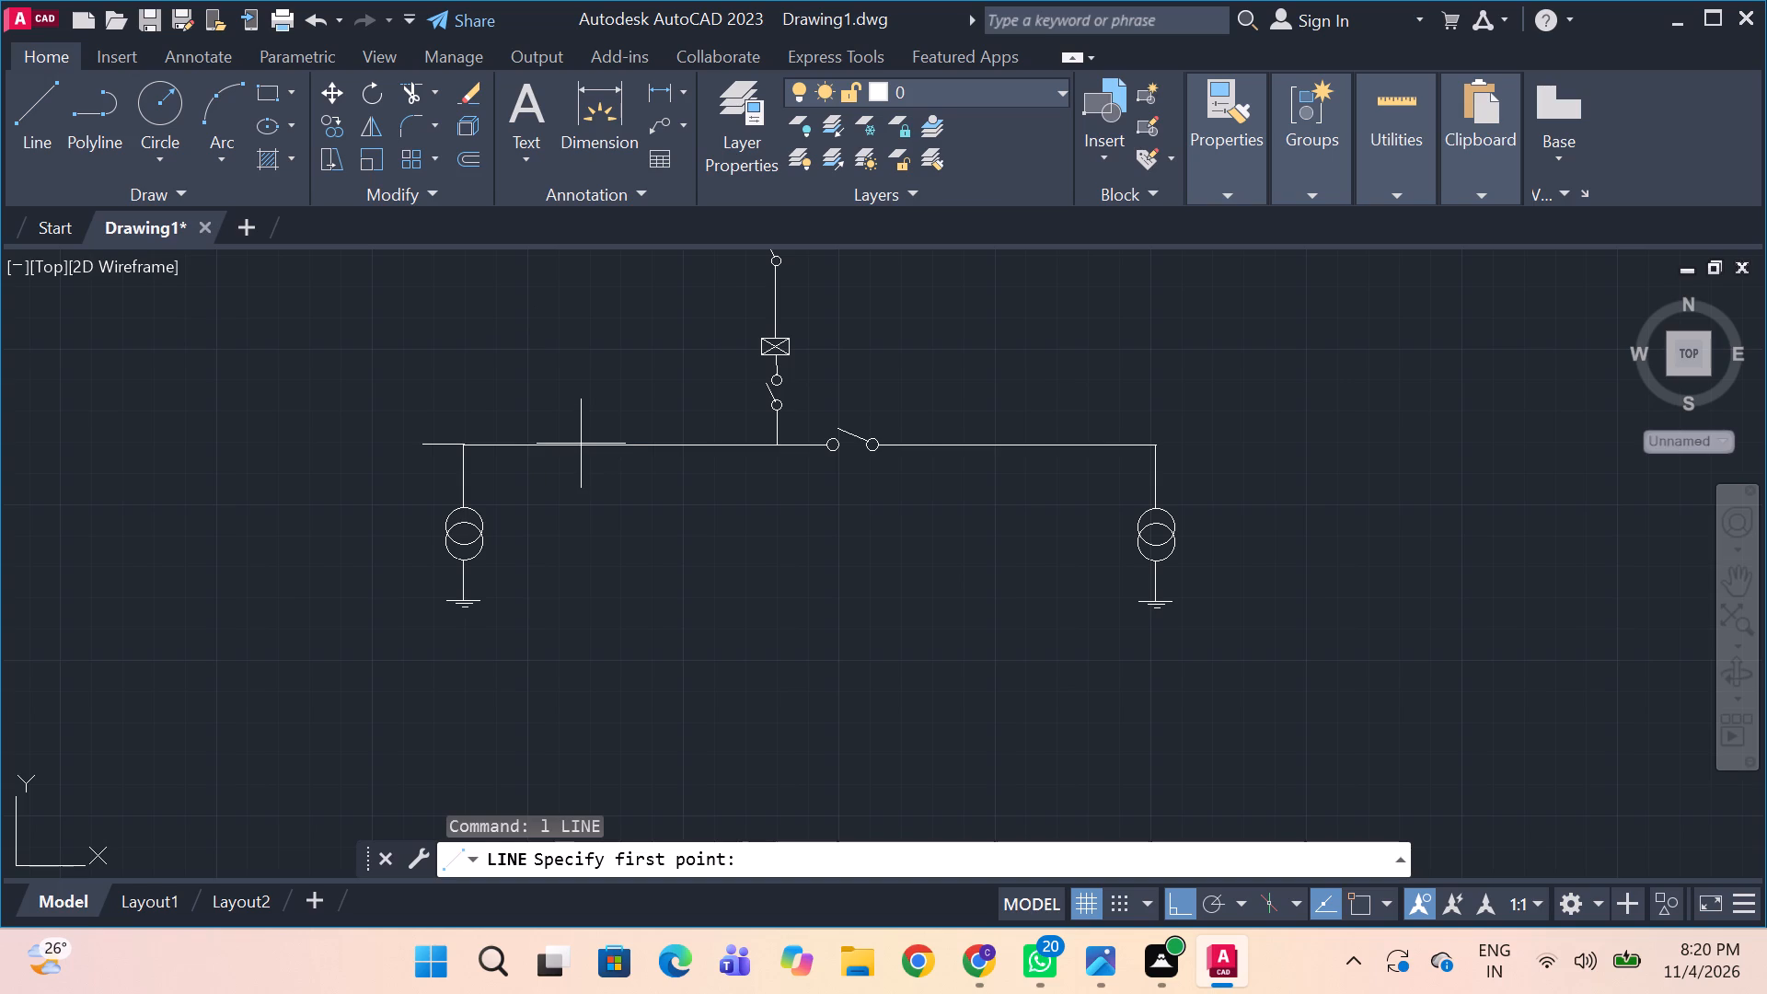
left_click_drag(581, 445, 580, 485)
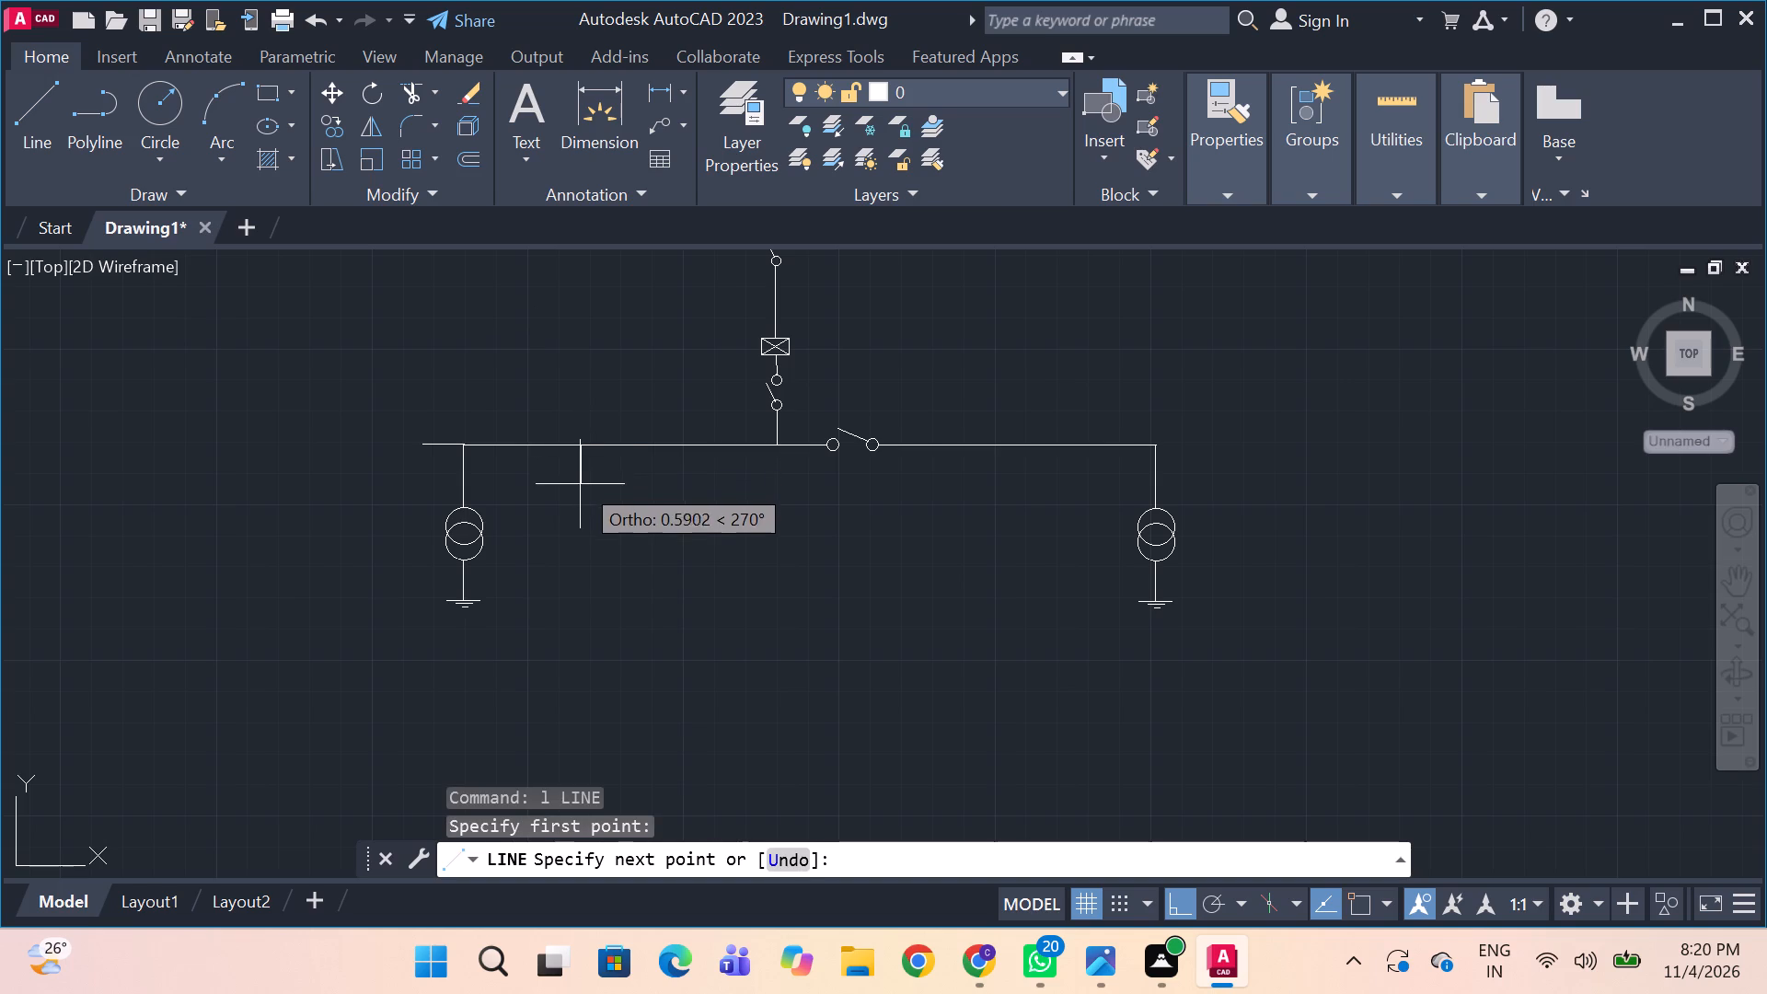
left_click_drag(580, 485, 583, 506)
left_click(583, 506)
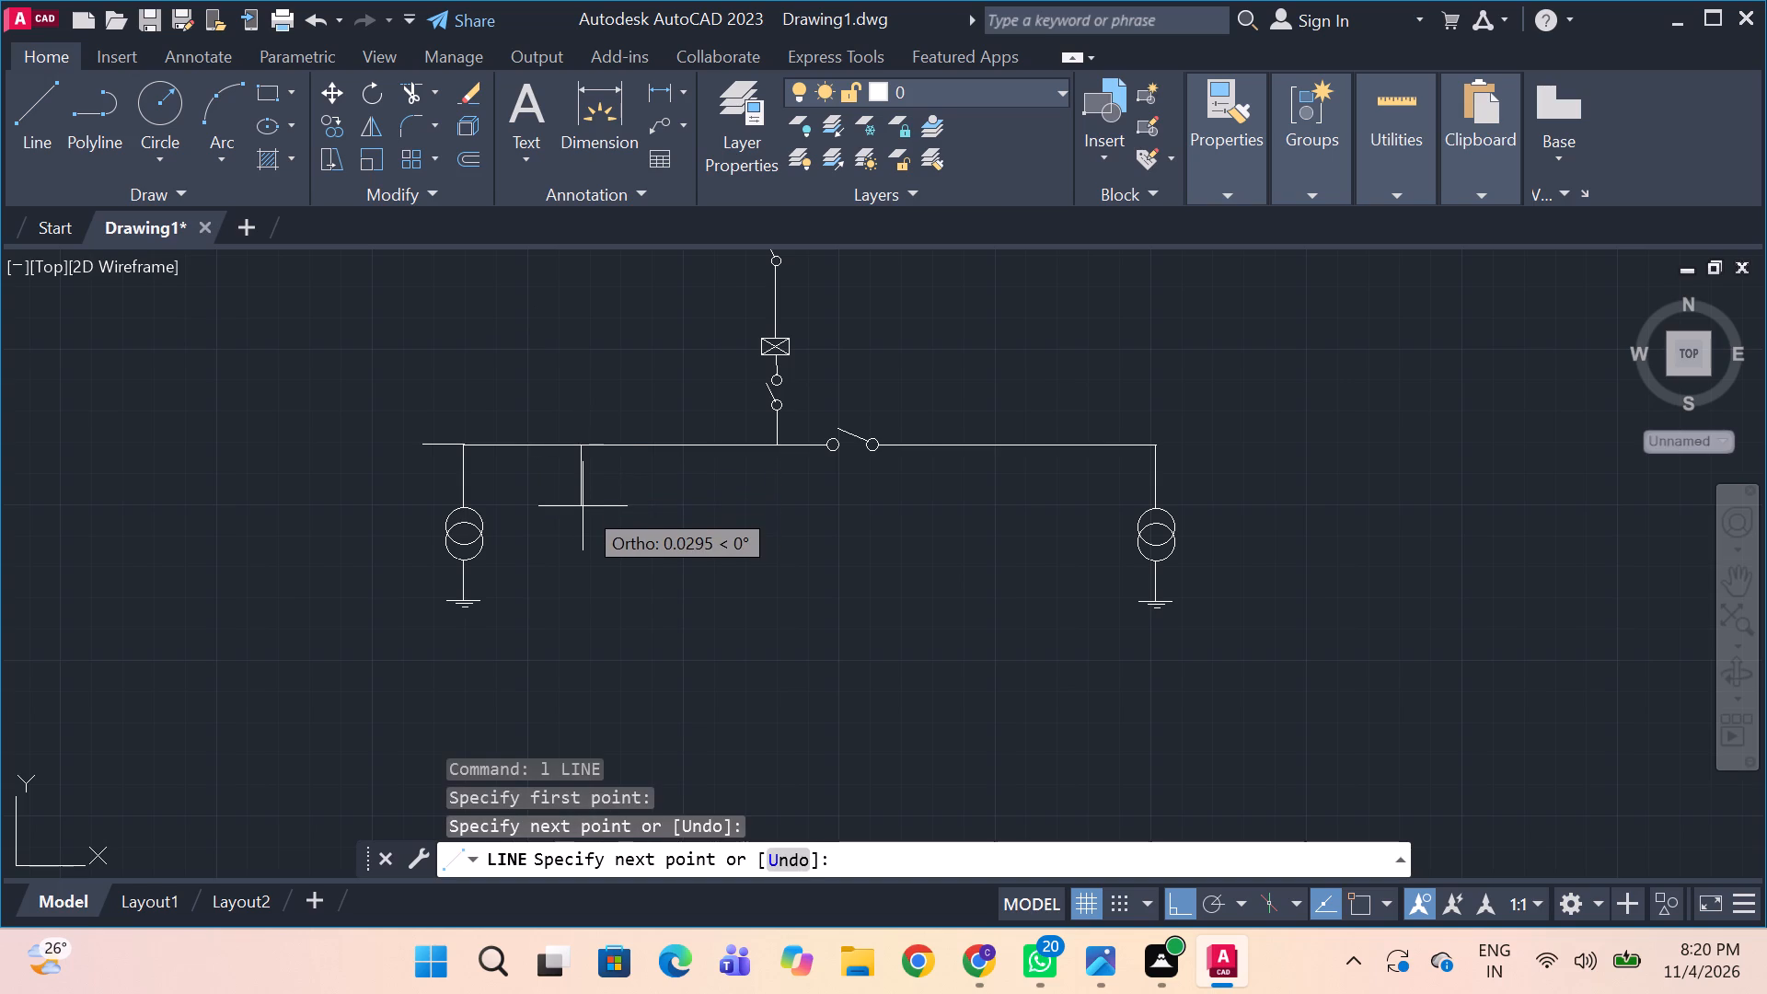
key("space")
Draw a small circle at the lower end of the new vertical line as the 33KV isolator's upper contact.
key("alt+Tab")
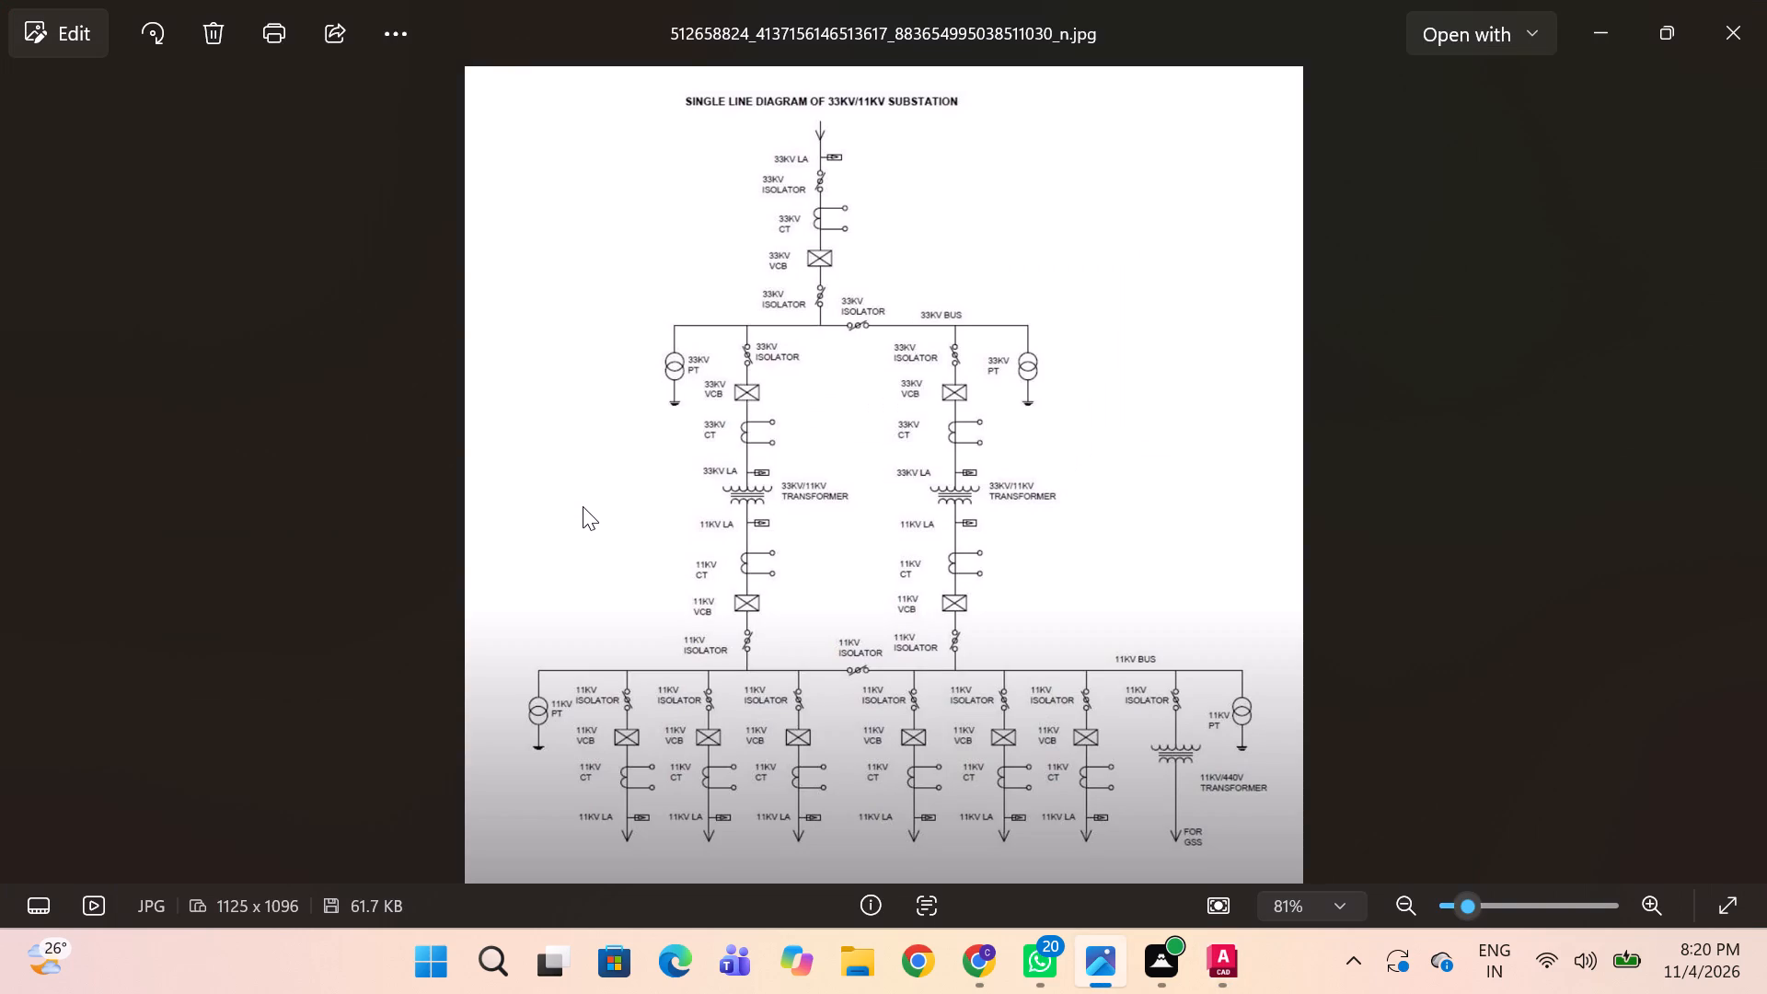
key("alt+Tab")
type("c")
key("space")
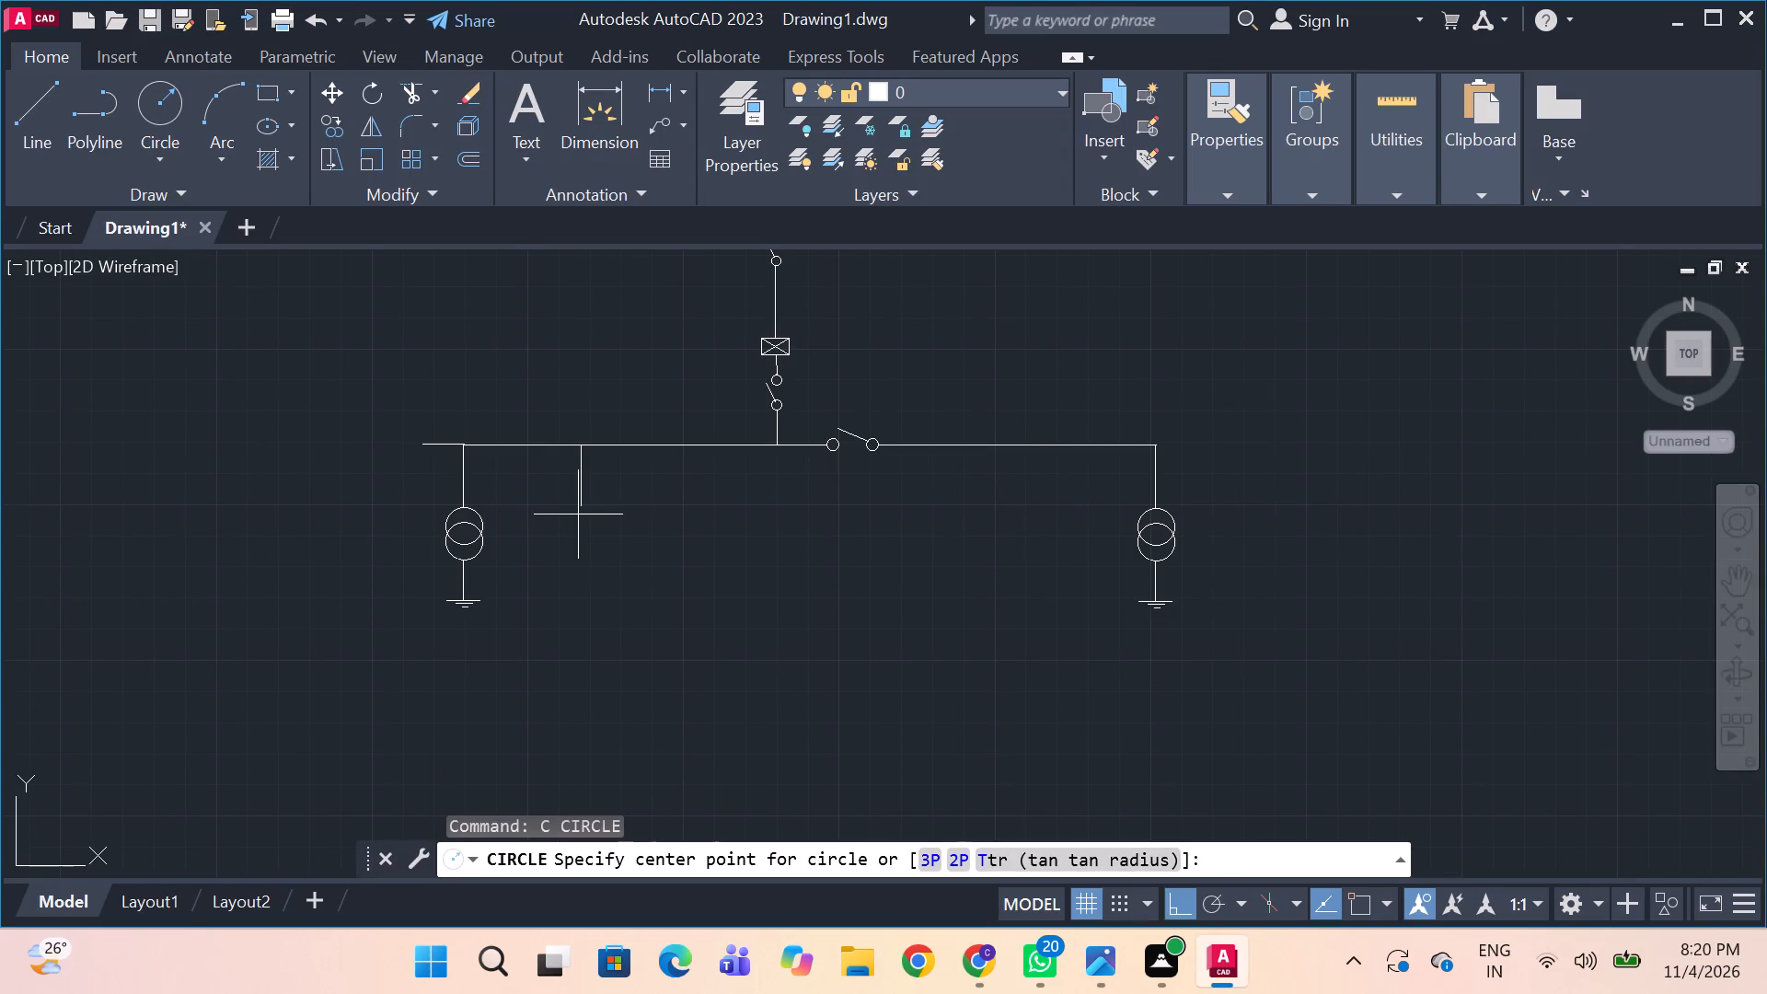
left_click_drag(581, 517, 589, 526)
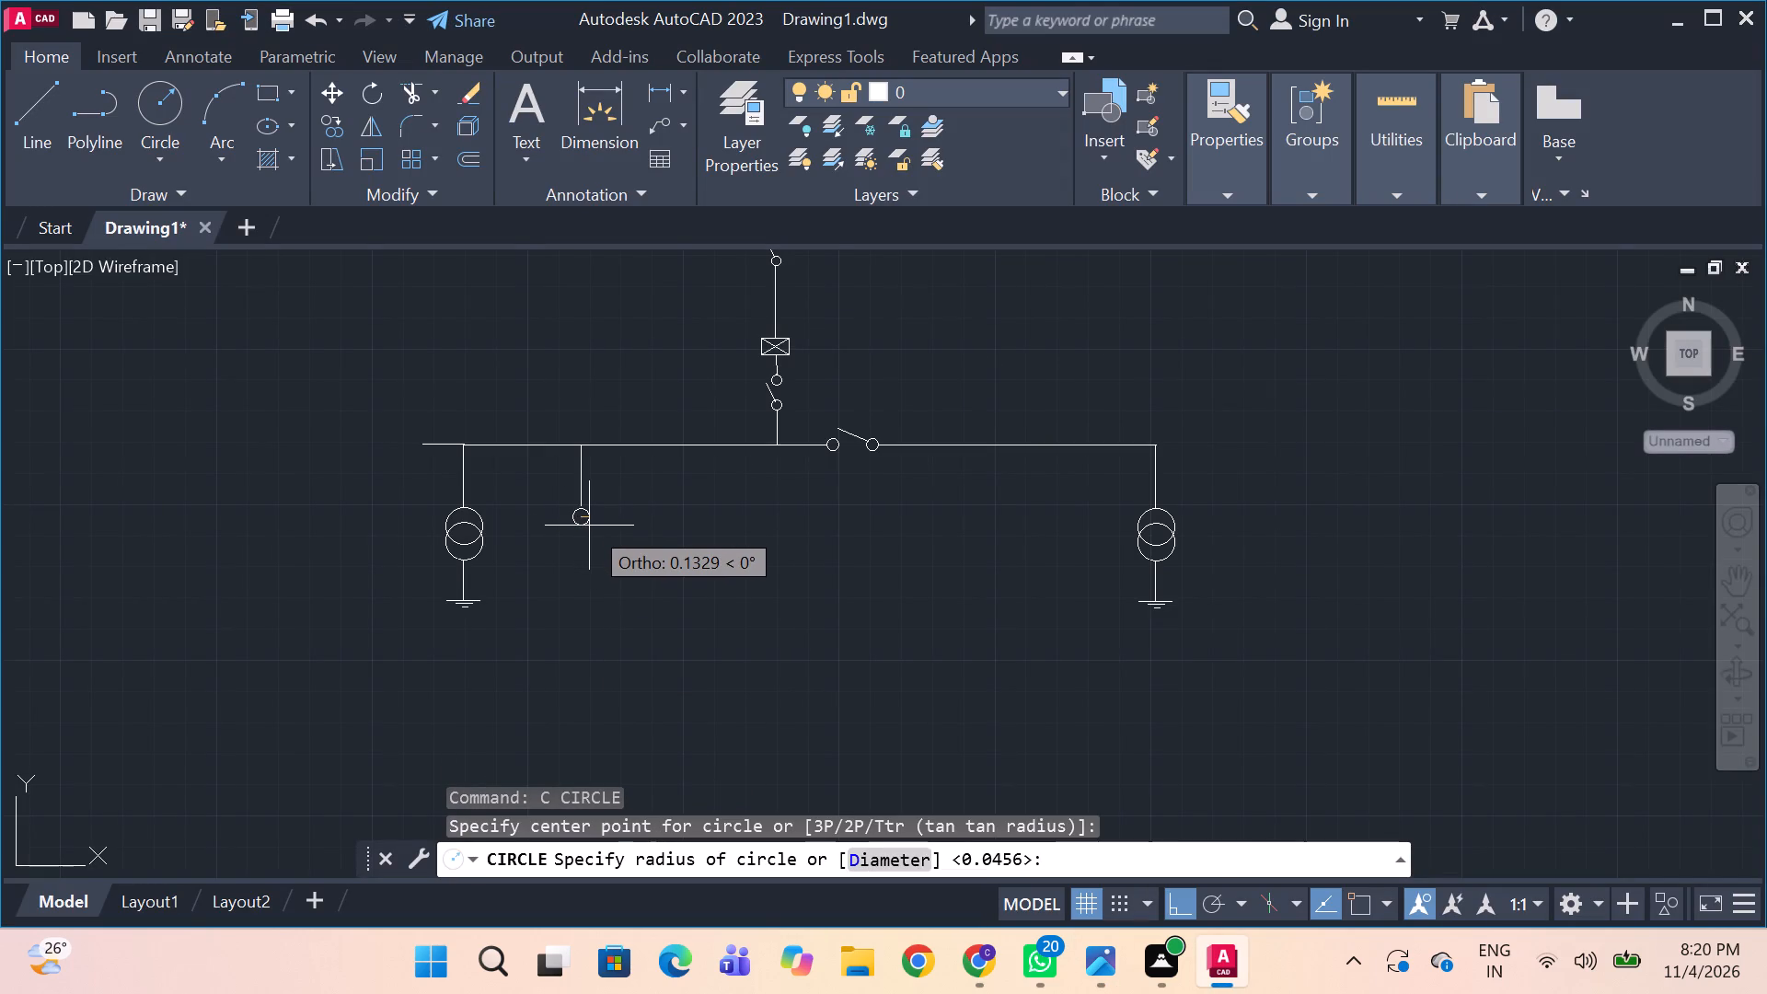
left_click_drag(589, 526, 591, 528)
left_click(591, 528)
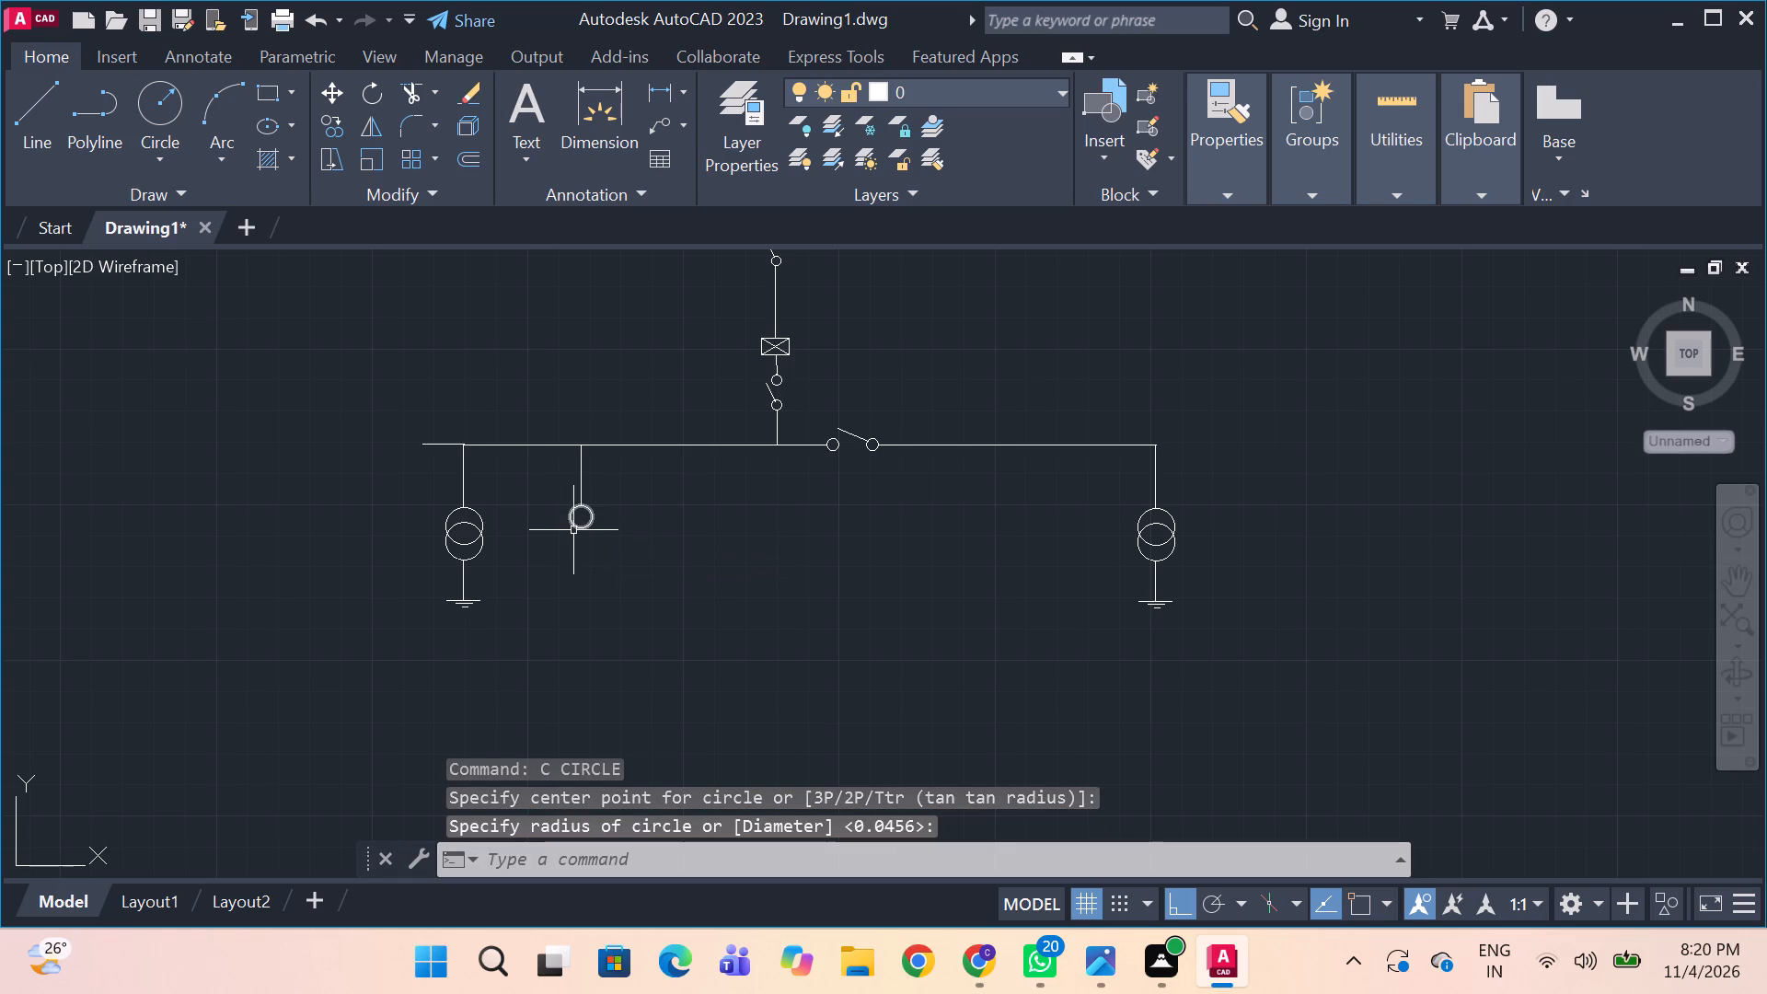
Mirror the isolator circle downward about a horizontal line just below it, keeping the original, for the lower contact.
key("alt+Tab")
key("alt+Tab")
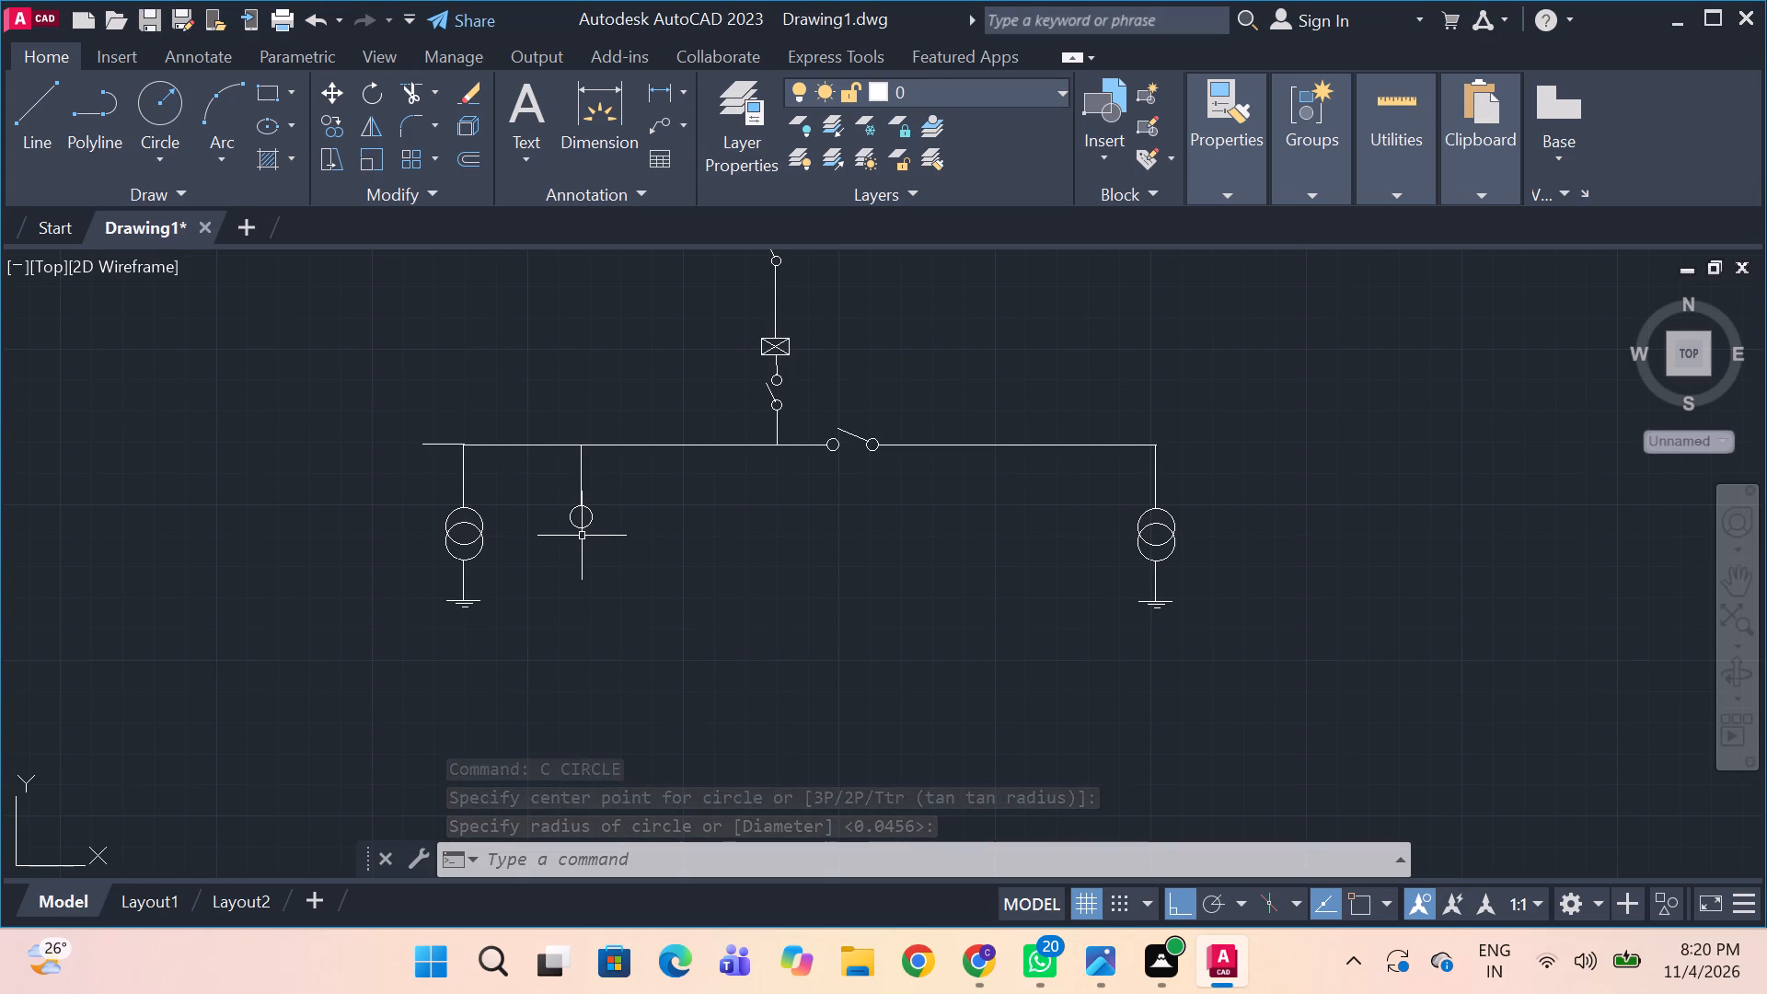
left_click(583, 530)
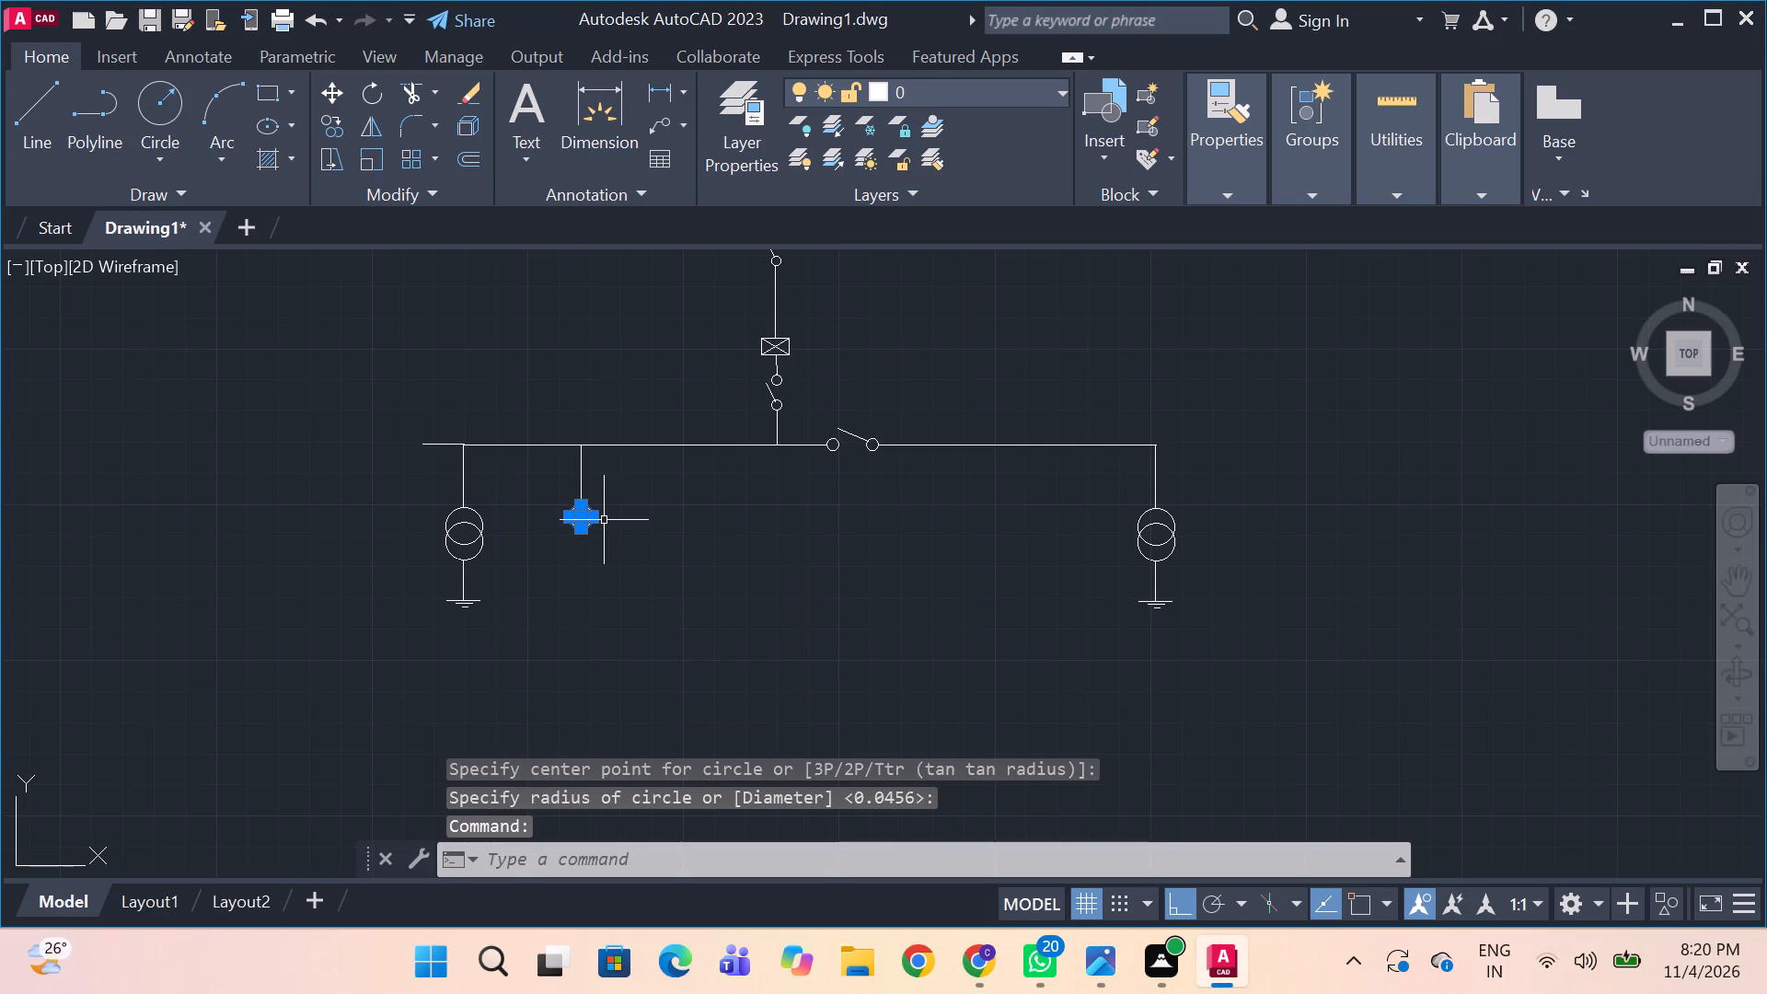
left_click(377, 126)
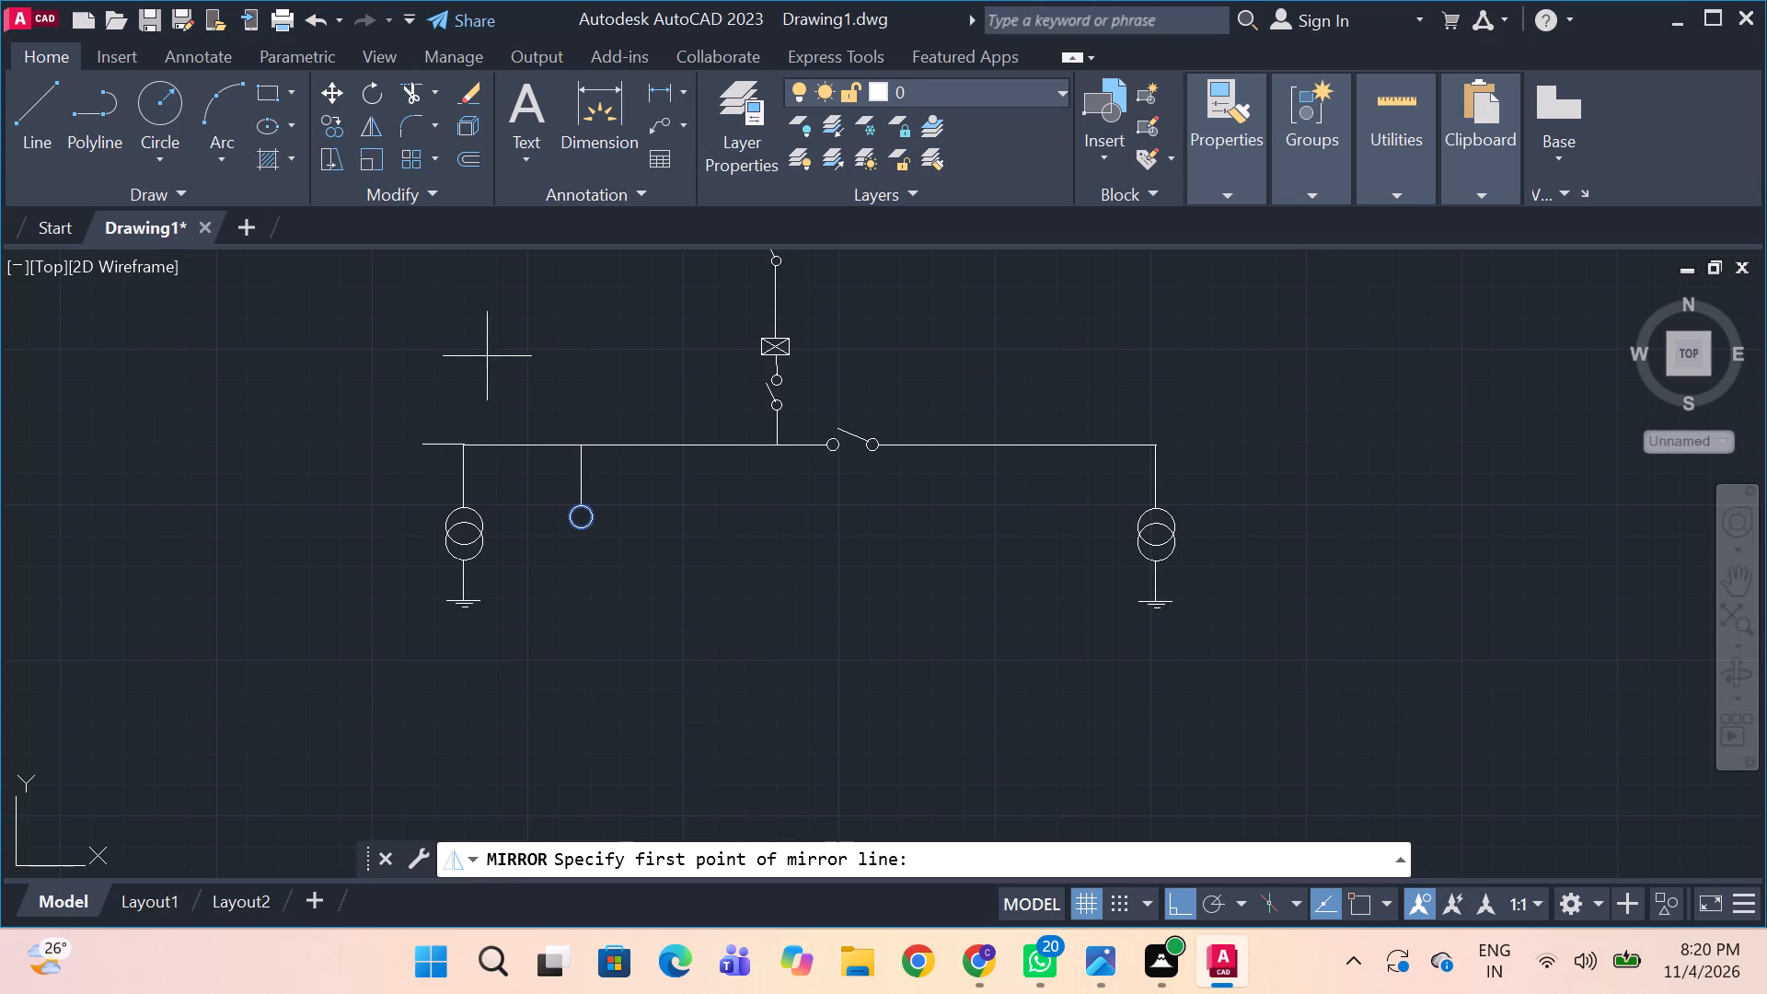
left_click(582, 545)
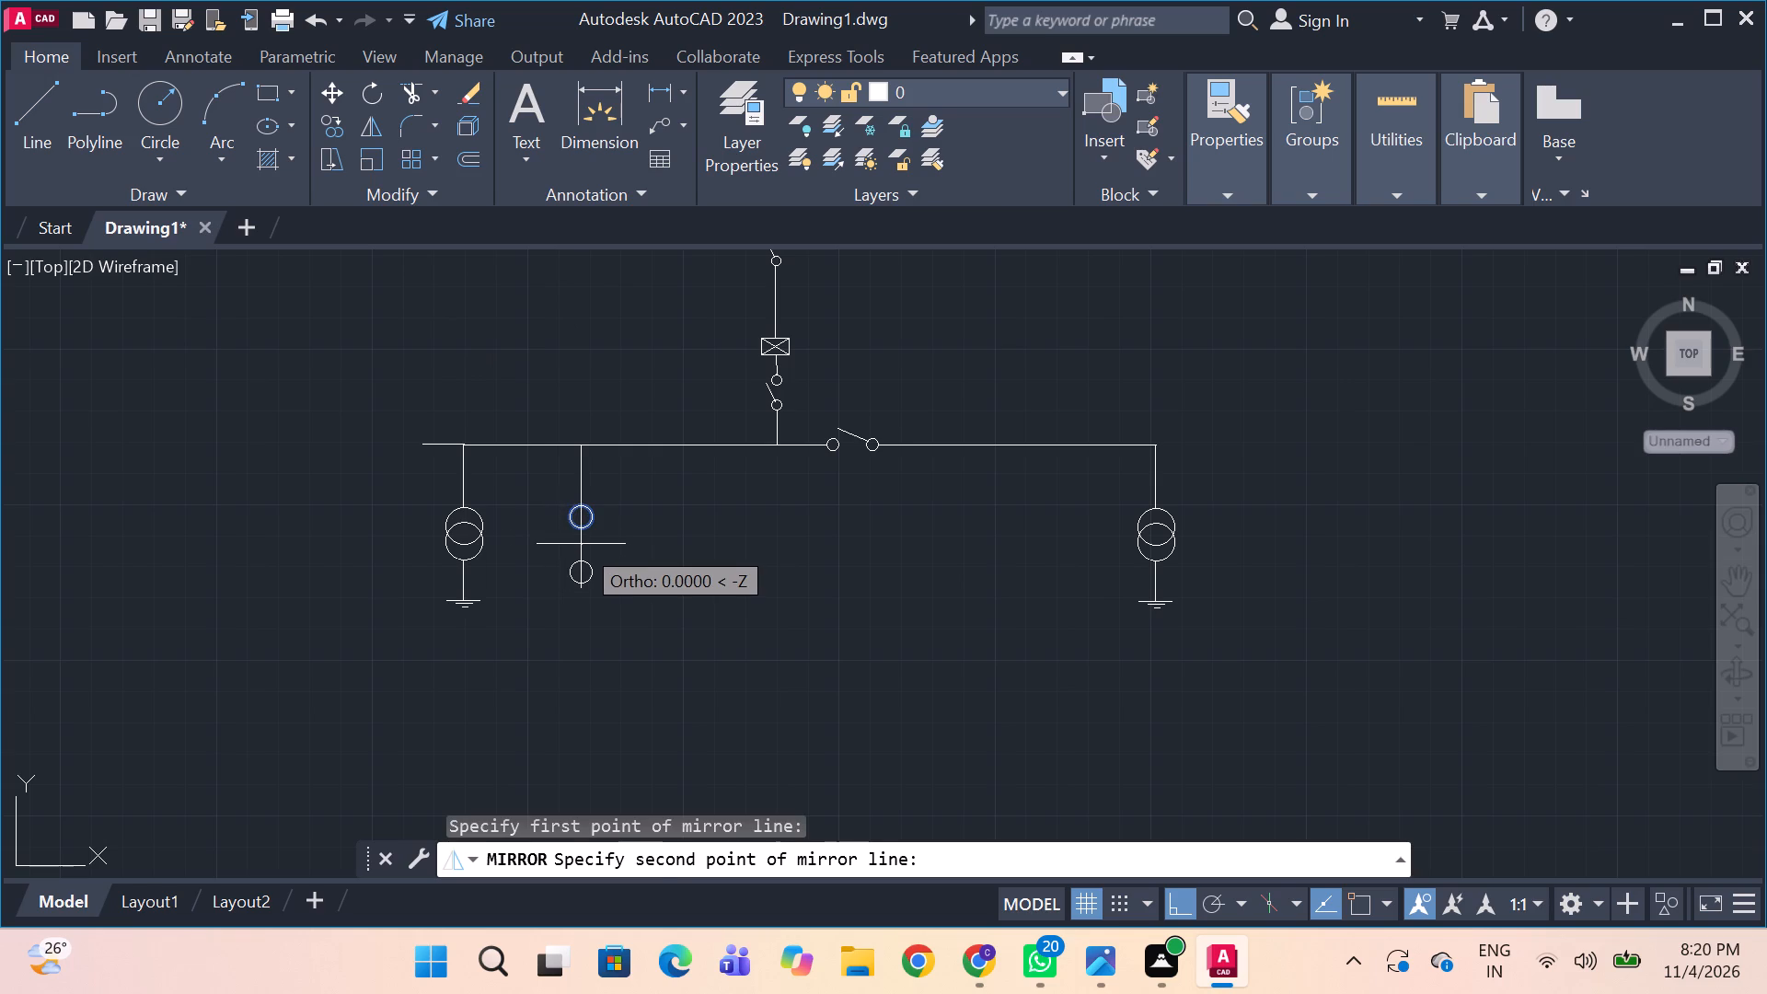
left_click(581, 544)
key("space")
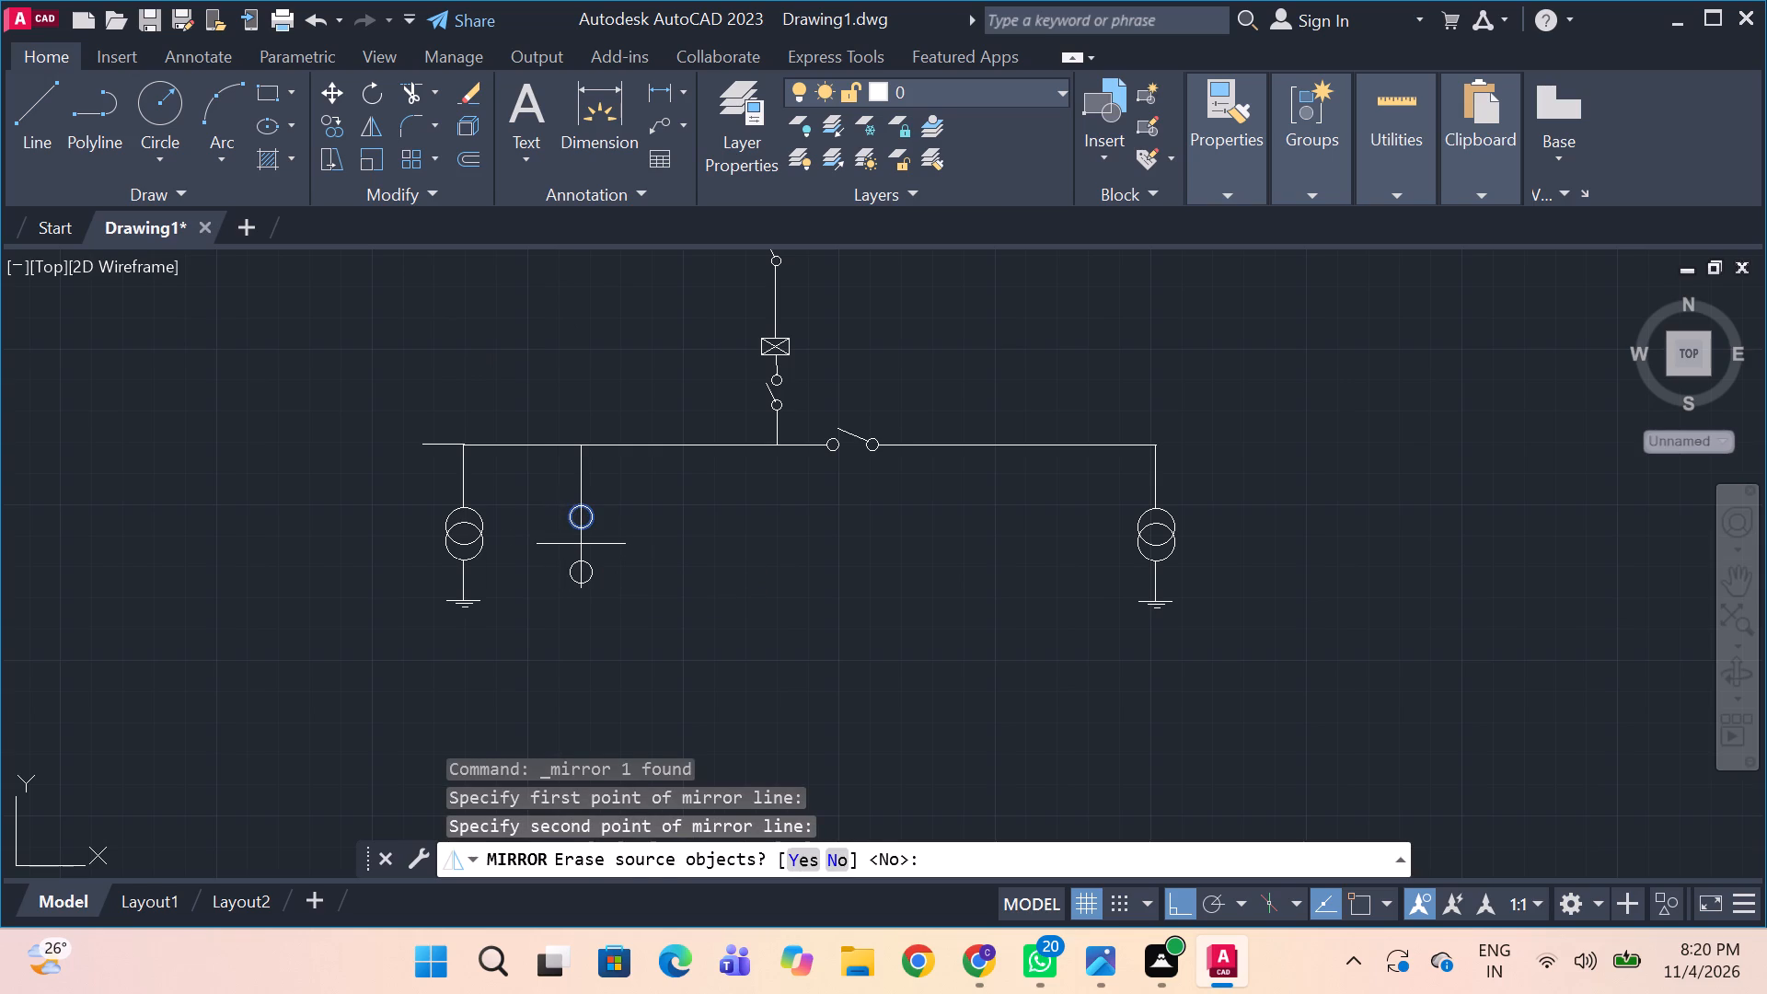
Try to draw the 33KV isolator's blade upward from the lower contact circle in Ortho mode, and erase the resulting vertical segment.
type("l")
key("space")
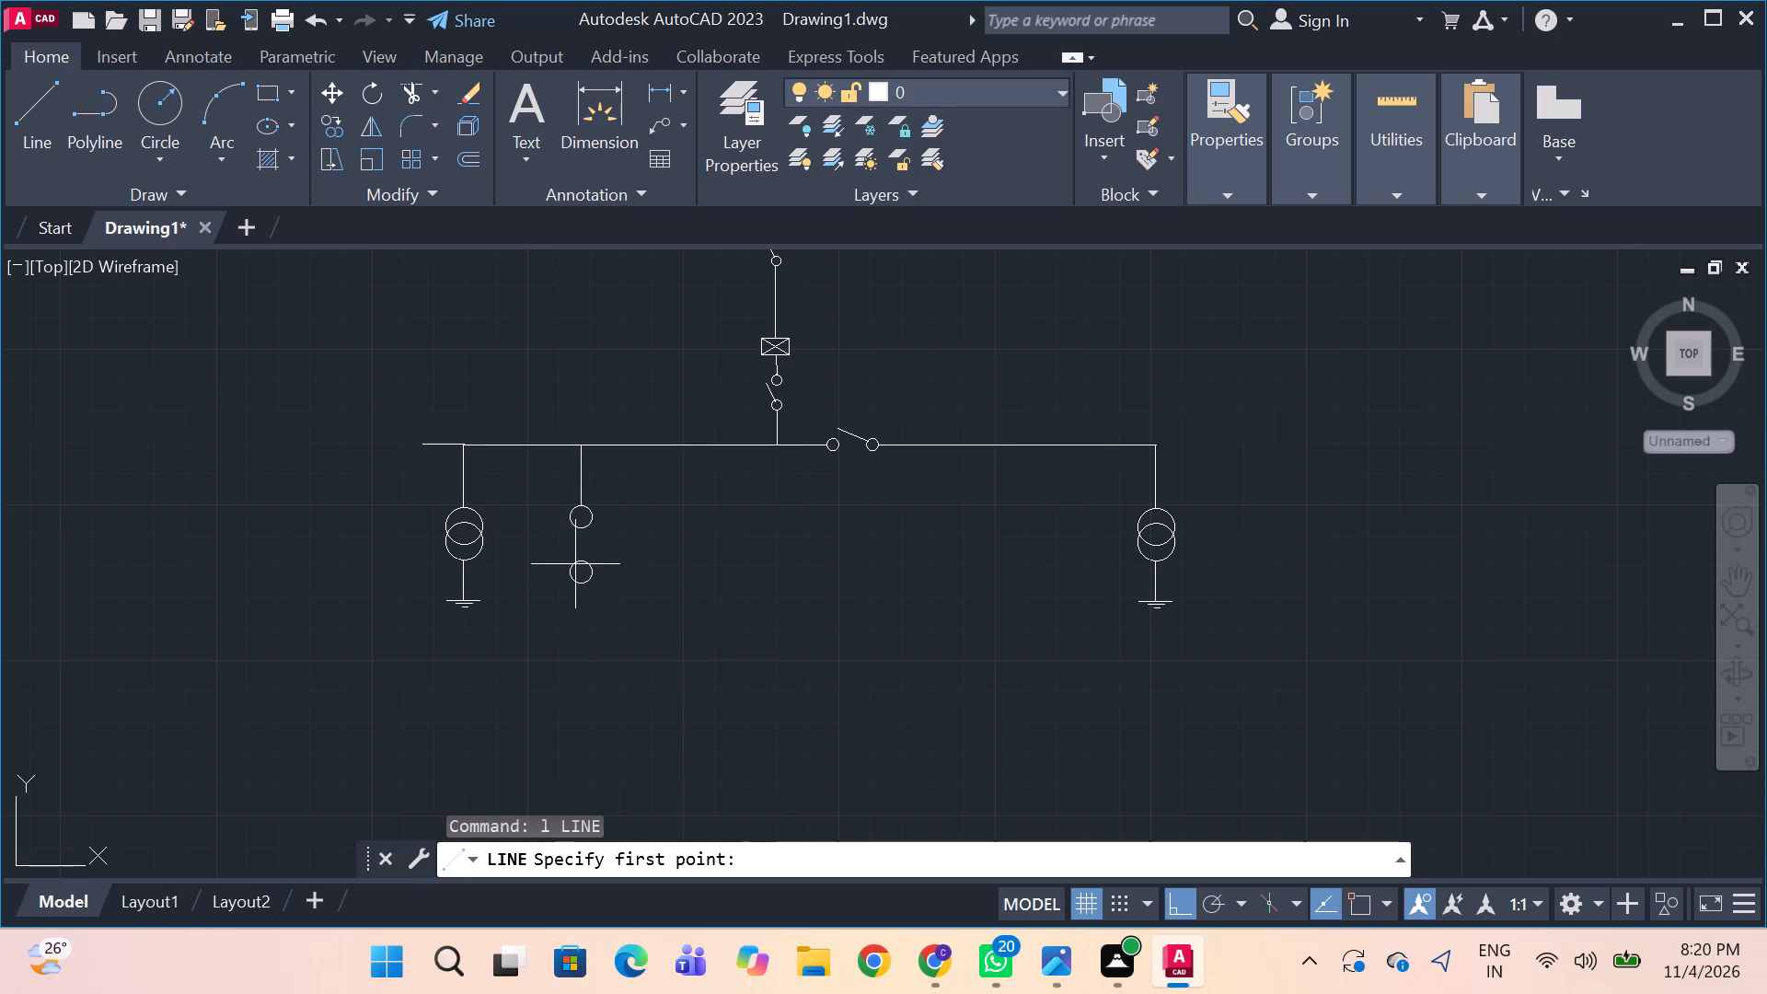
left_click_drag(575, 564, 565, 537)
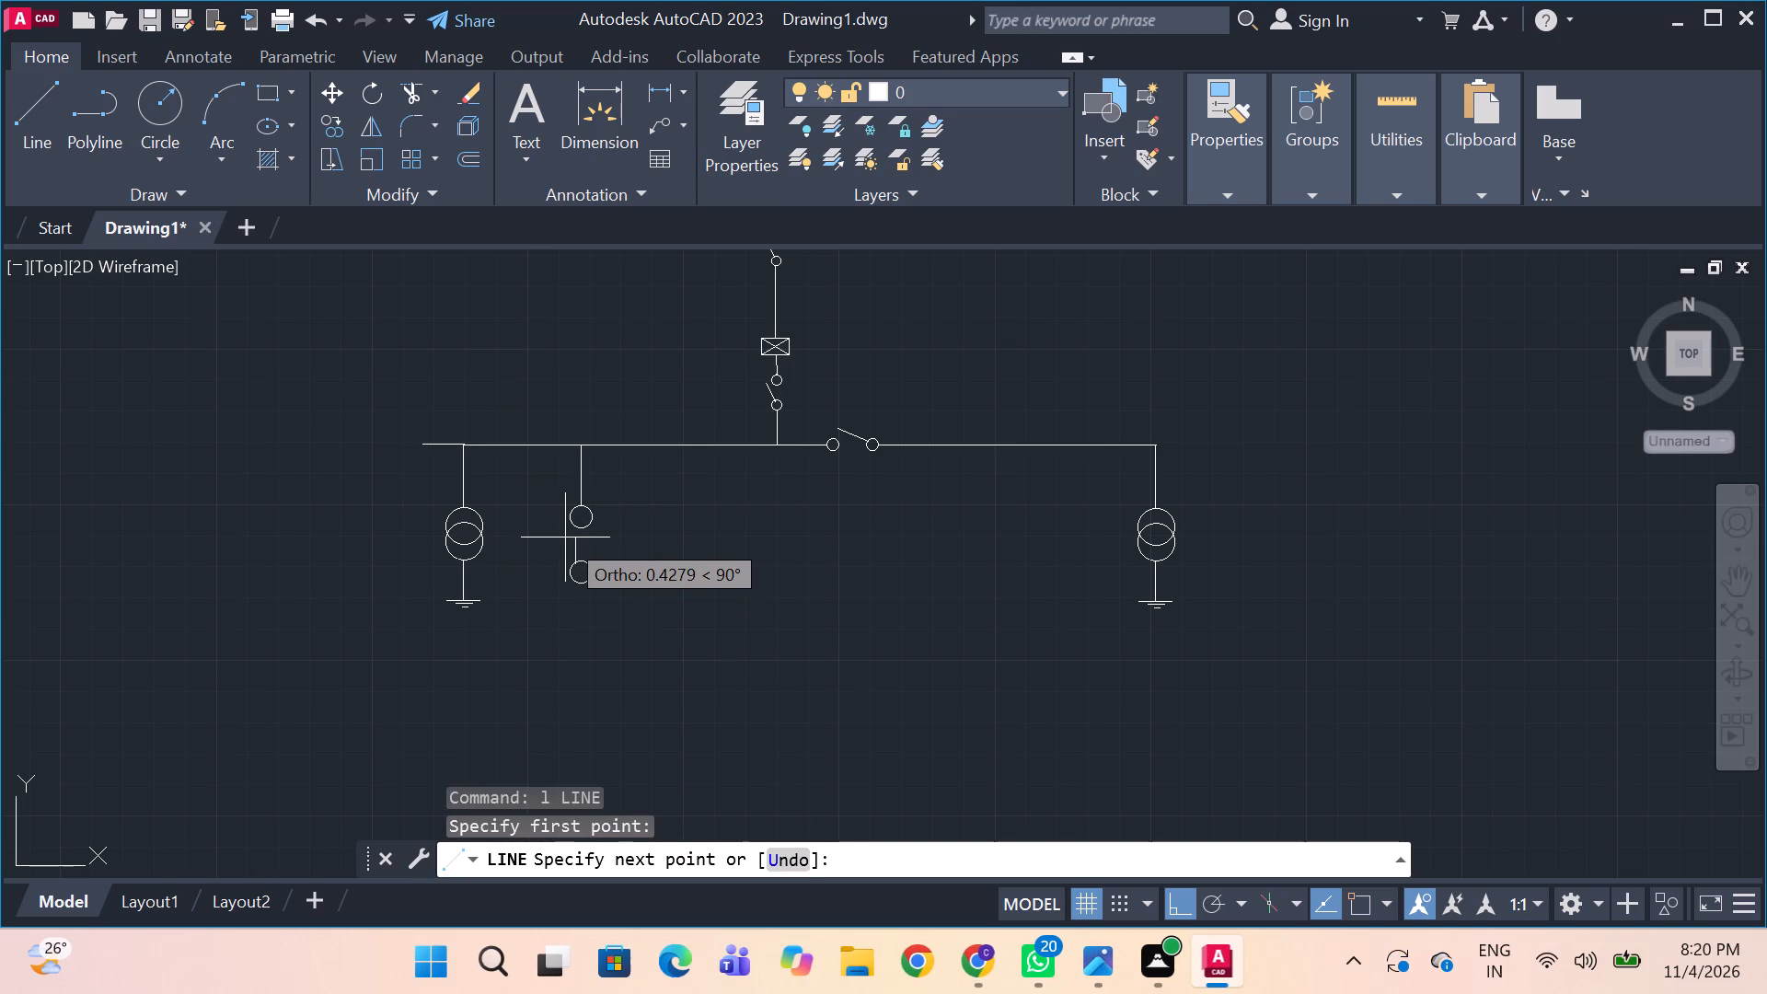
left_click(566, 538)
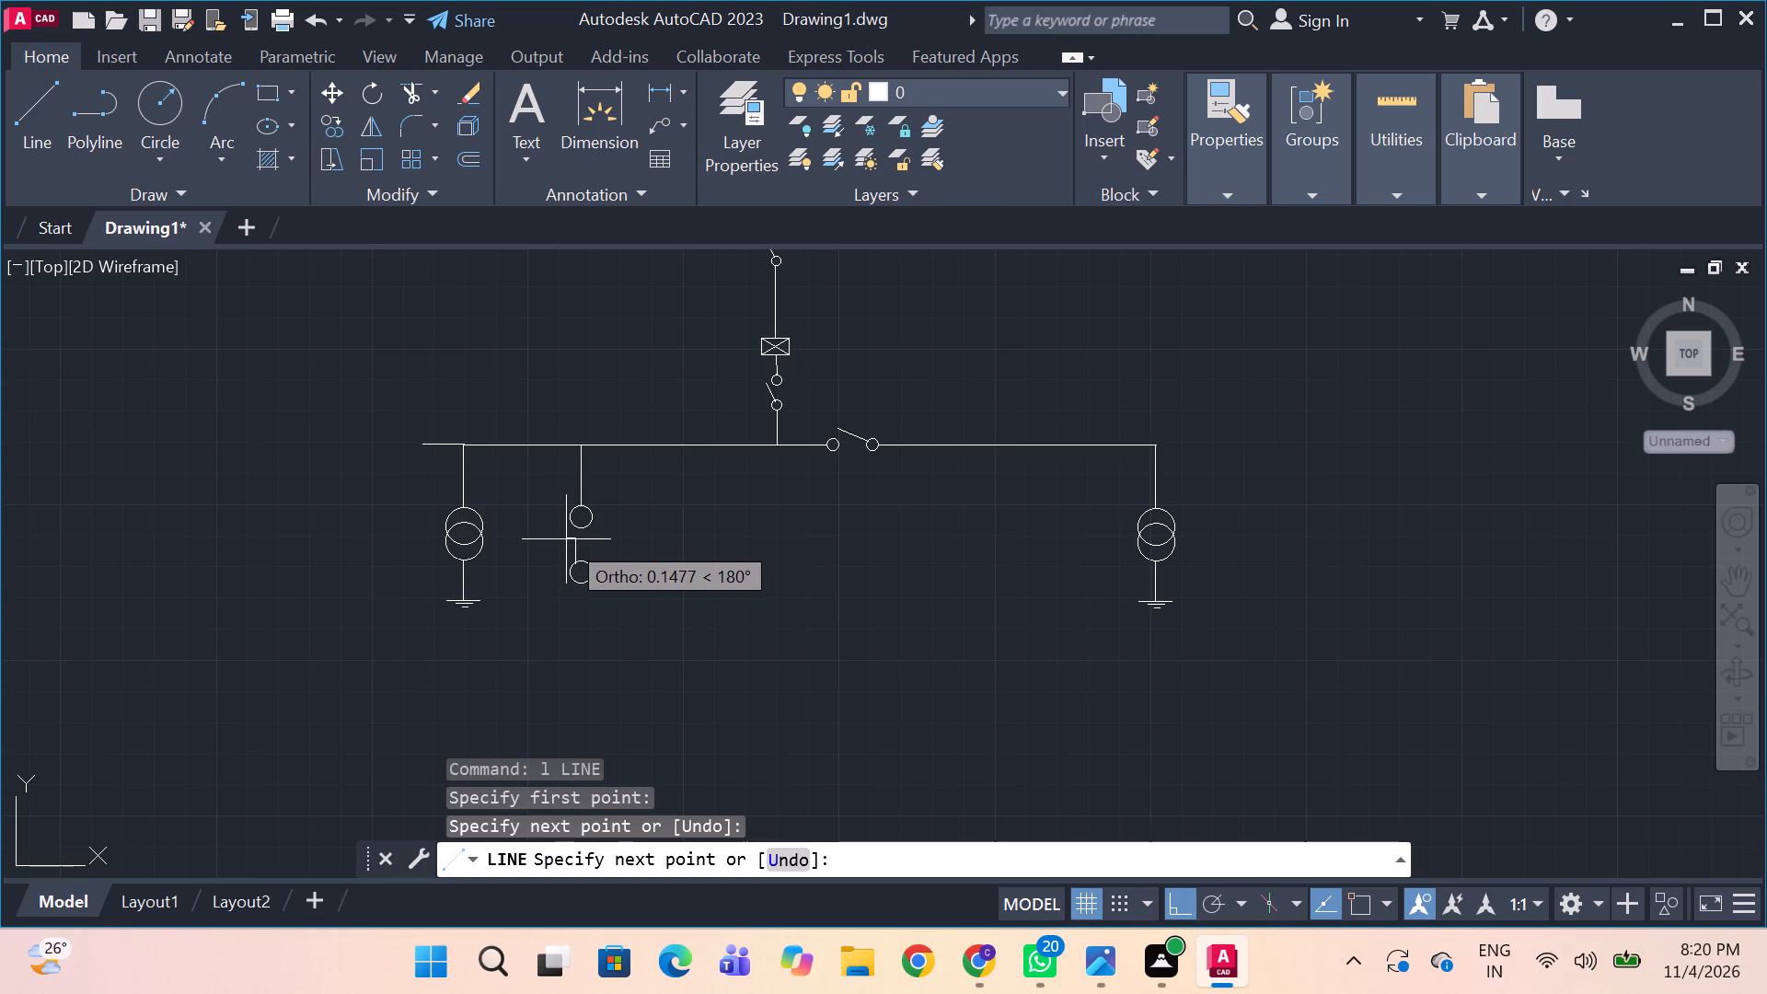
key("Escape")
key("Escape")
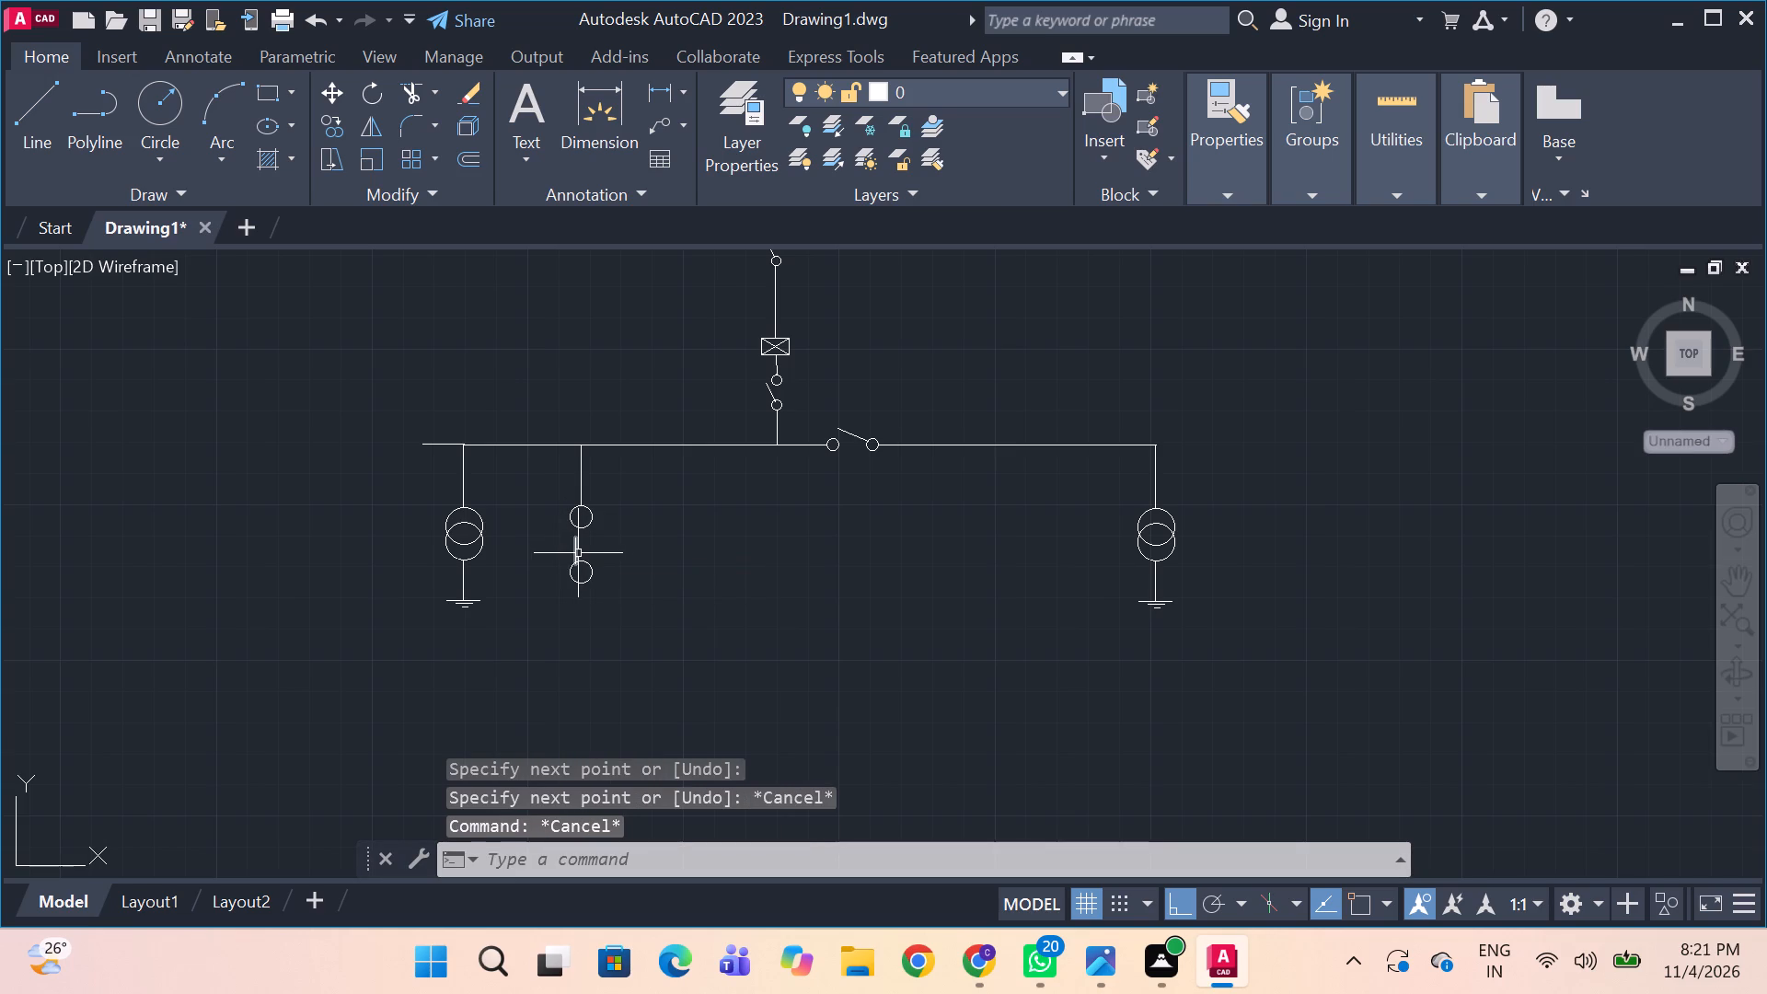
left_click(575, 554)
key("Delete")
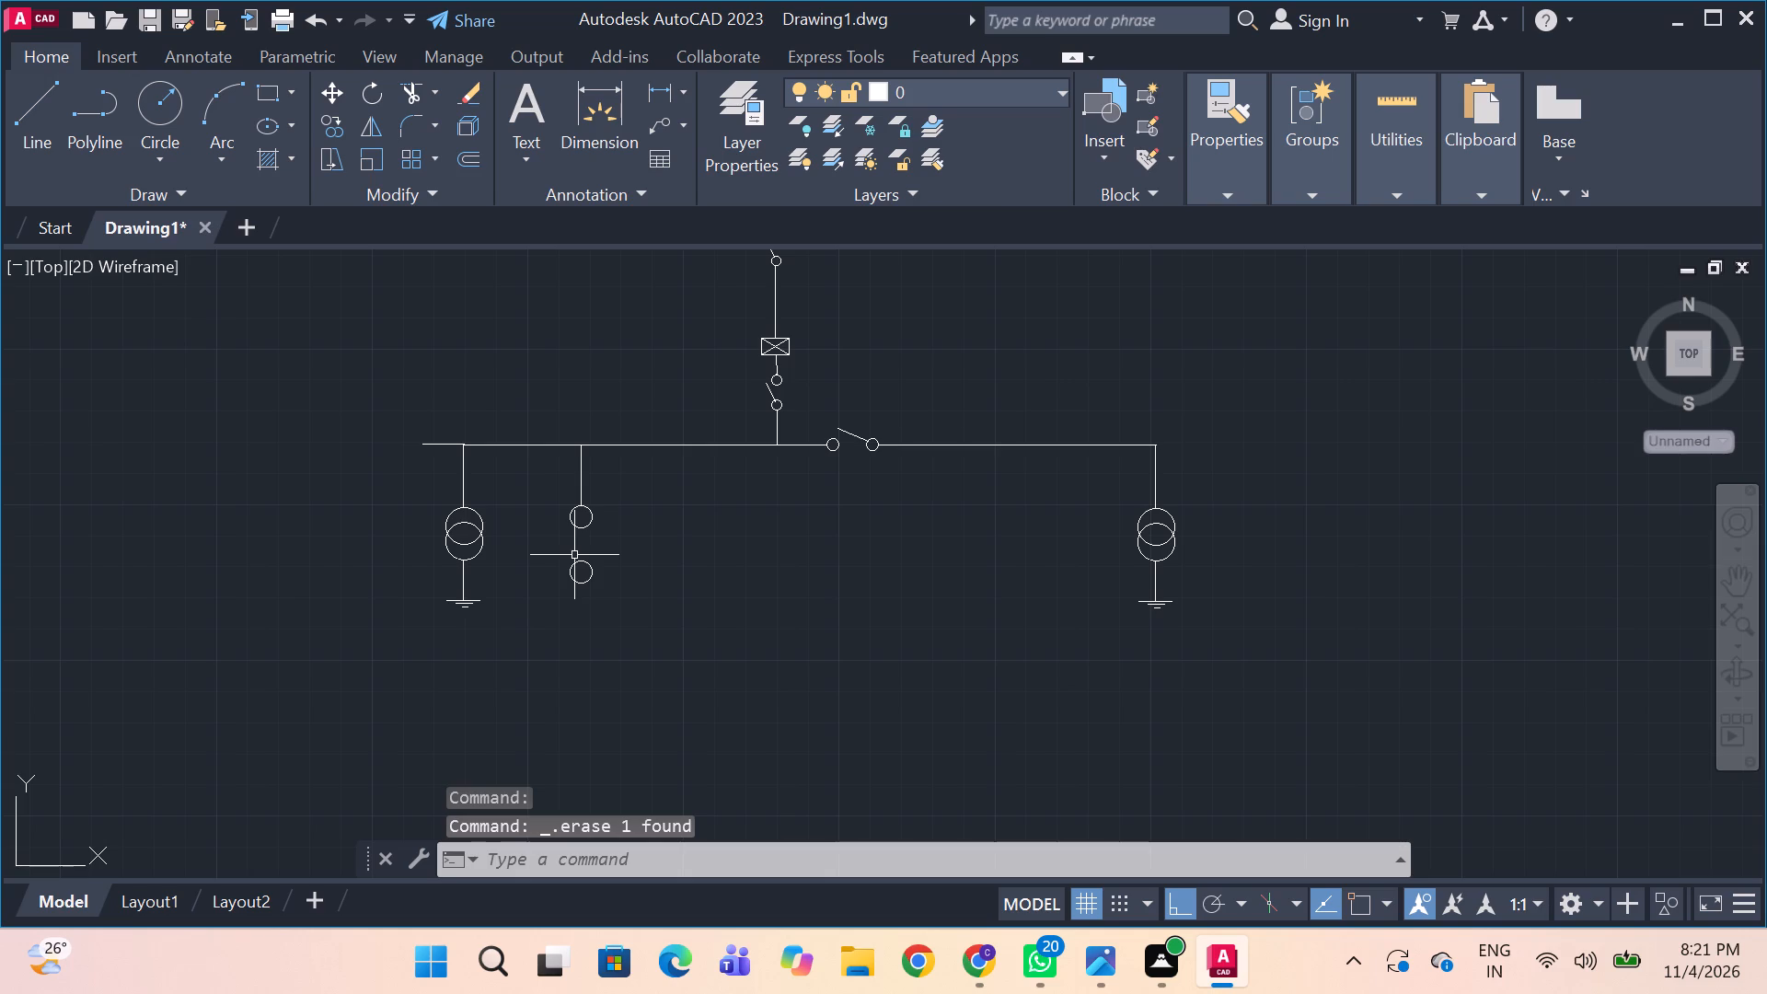
With Ortho off, draw the isolator's slanted open blade from the lower contact circle up to beside the upper contact.
key("F8")
type("l")
key("space")
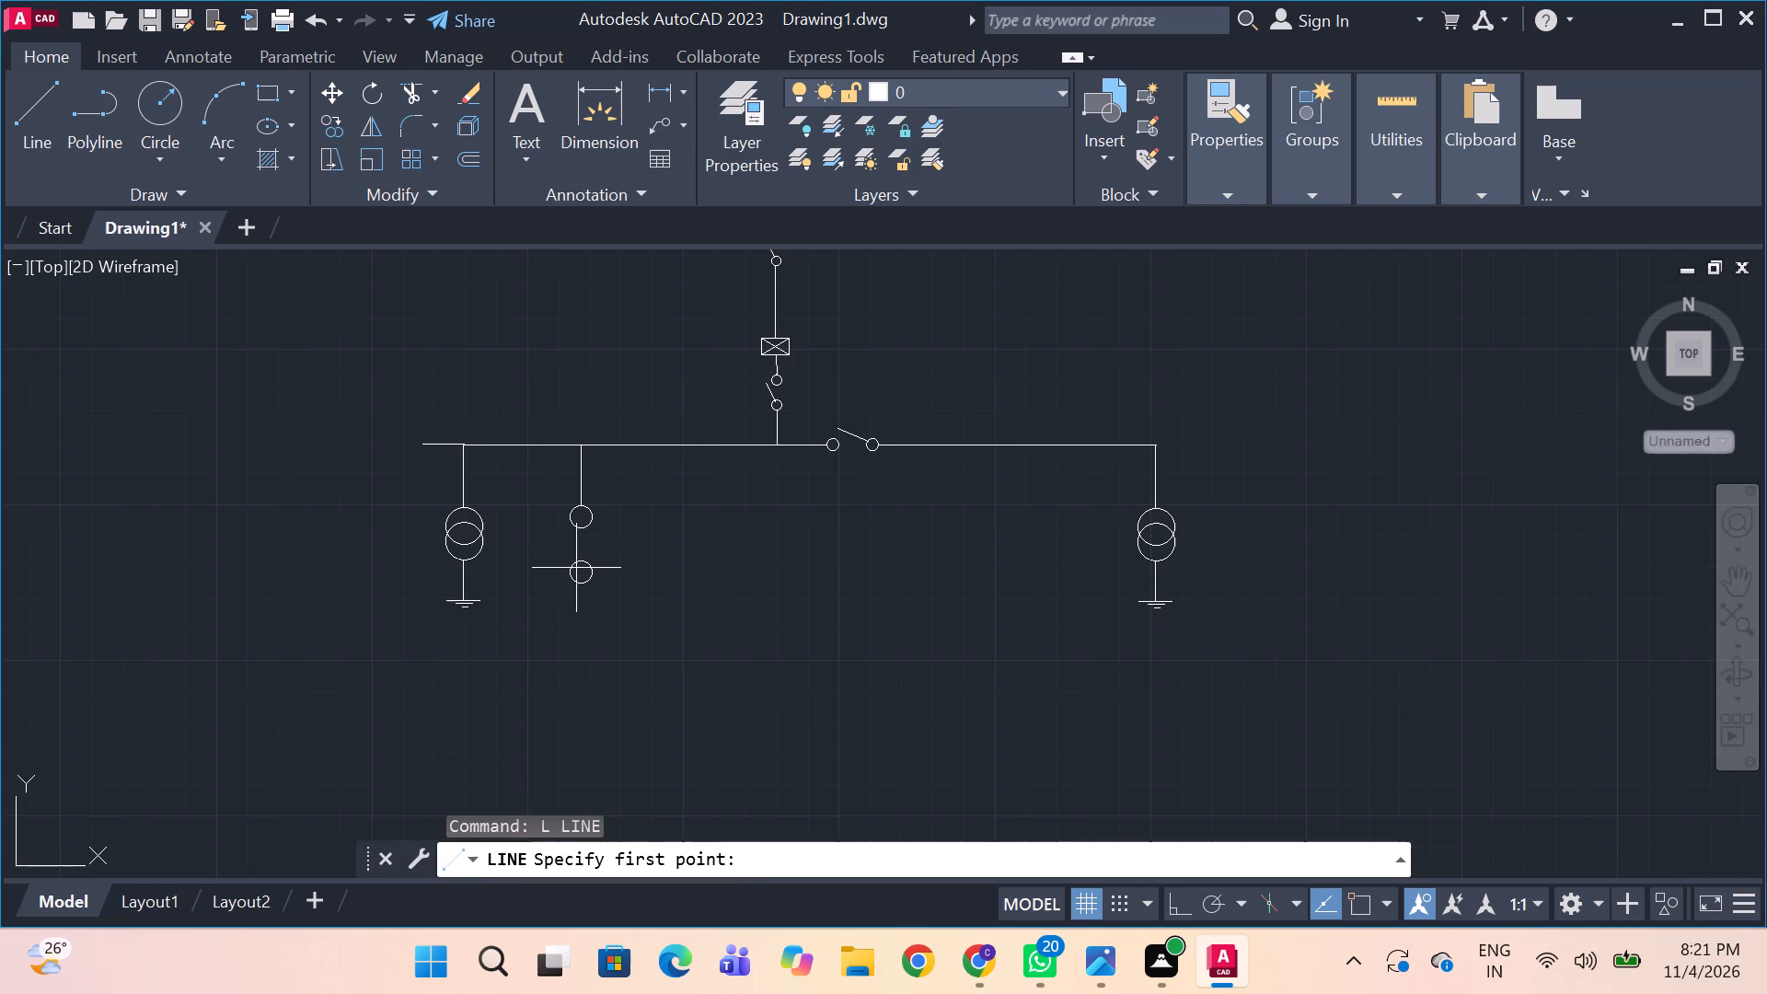
left_click_drag(573, 564, 573, 563)
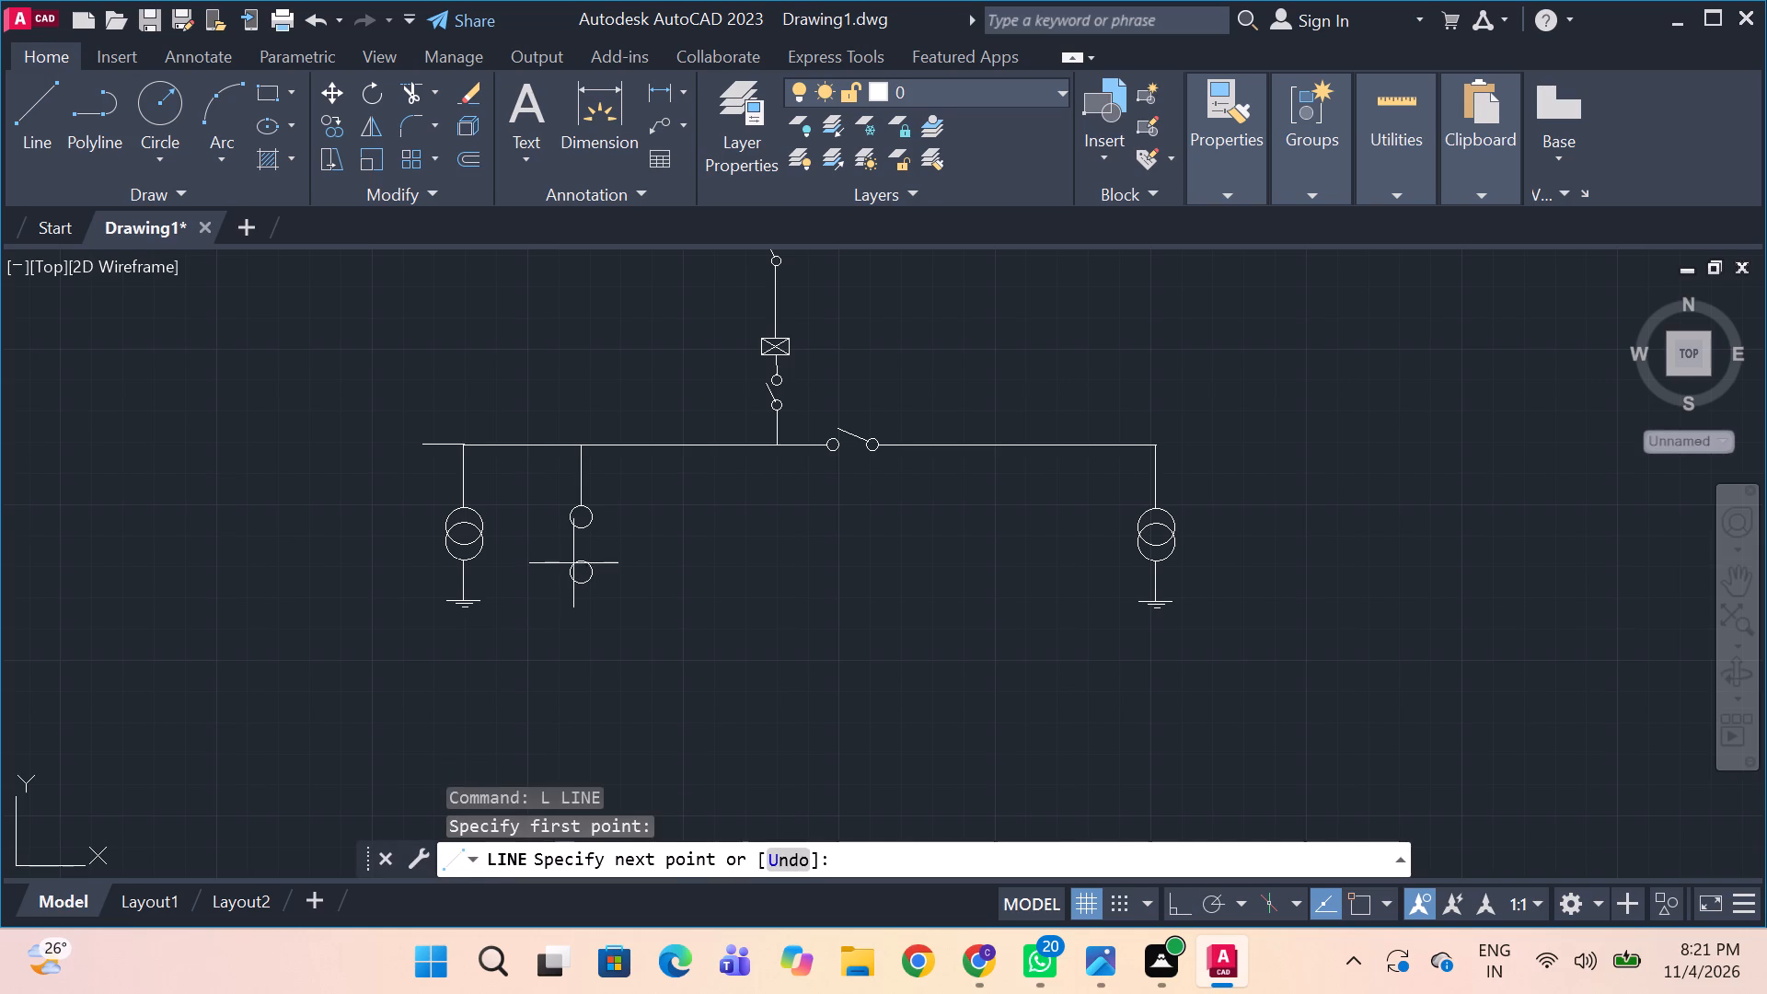
left_click_drag(573, 563, 553, 522)
left_click(553, 522)
key("space")
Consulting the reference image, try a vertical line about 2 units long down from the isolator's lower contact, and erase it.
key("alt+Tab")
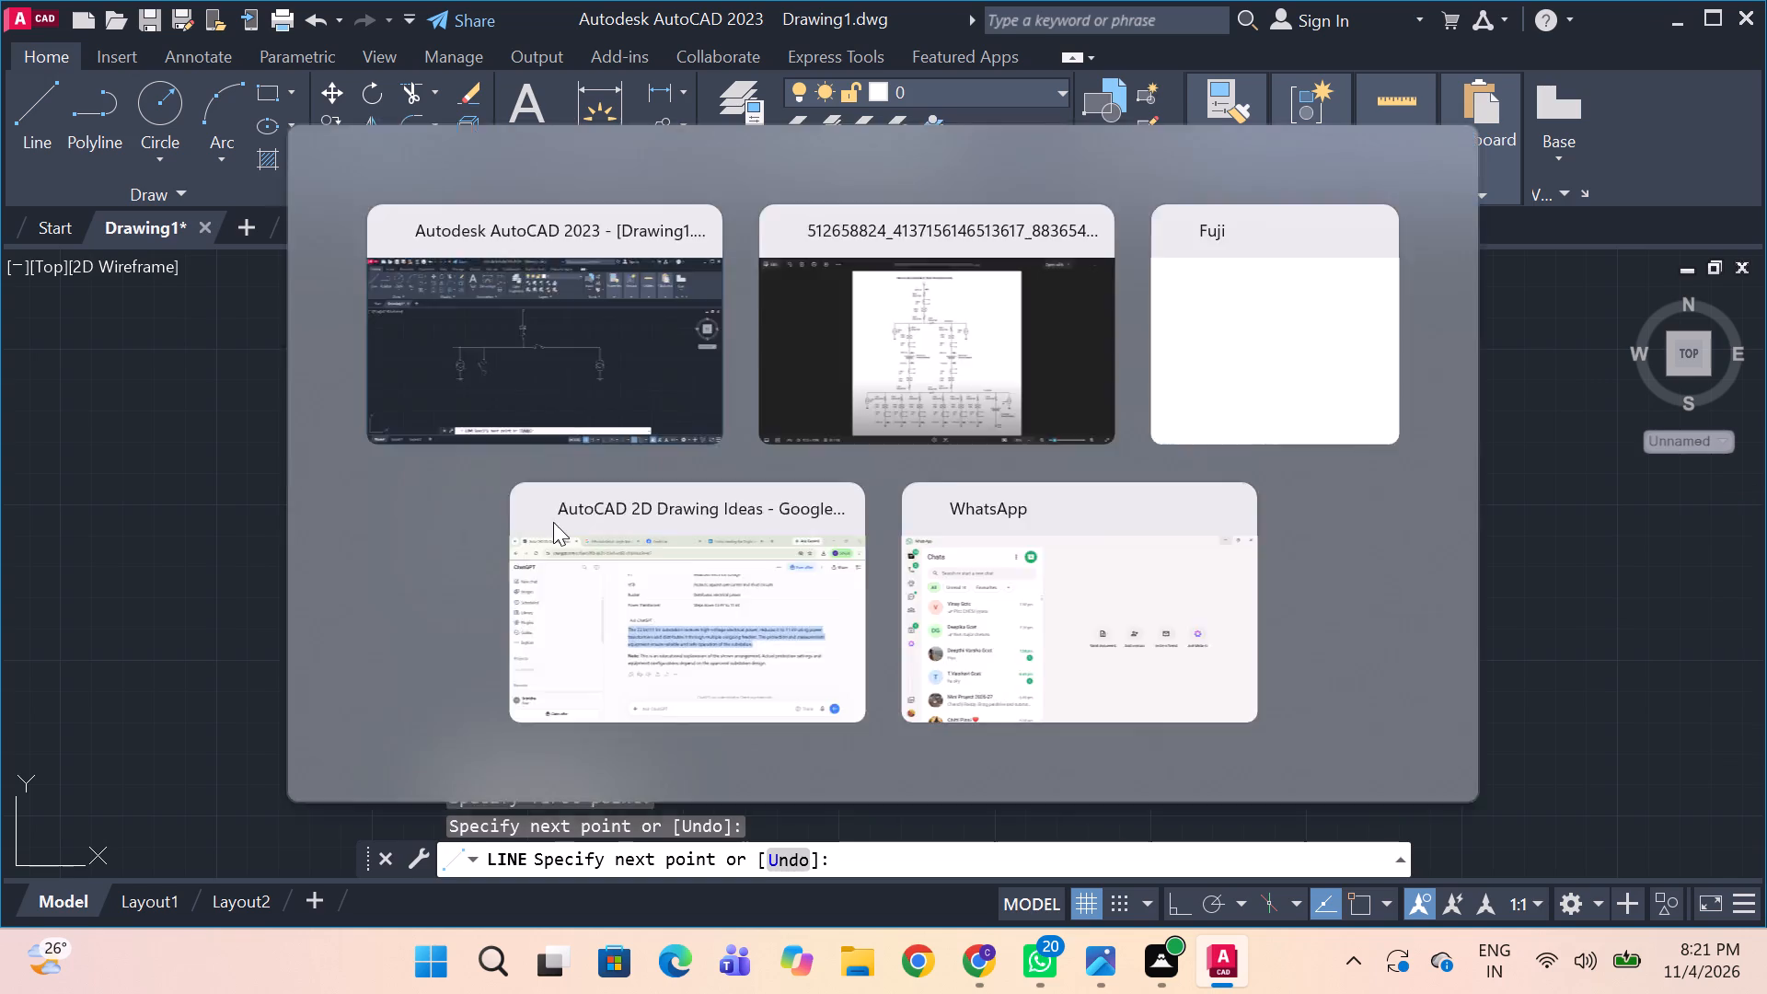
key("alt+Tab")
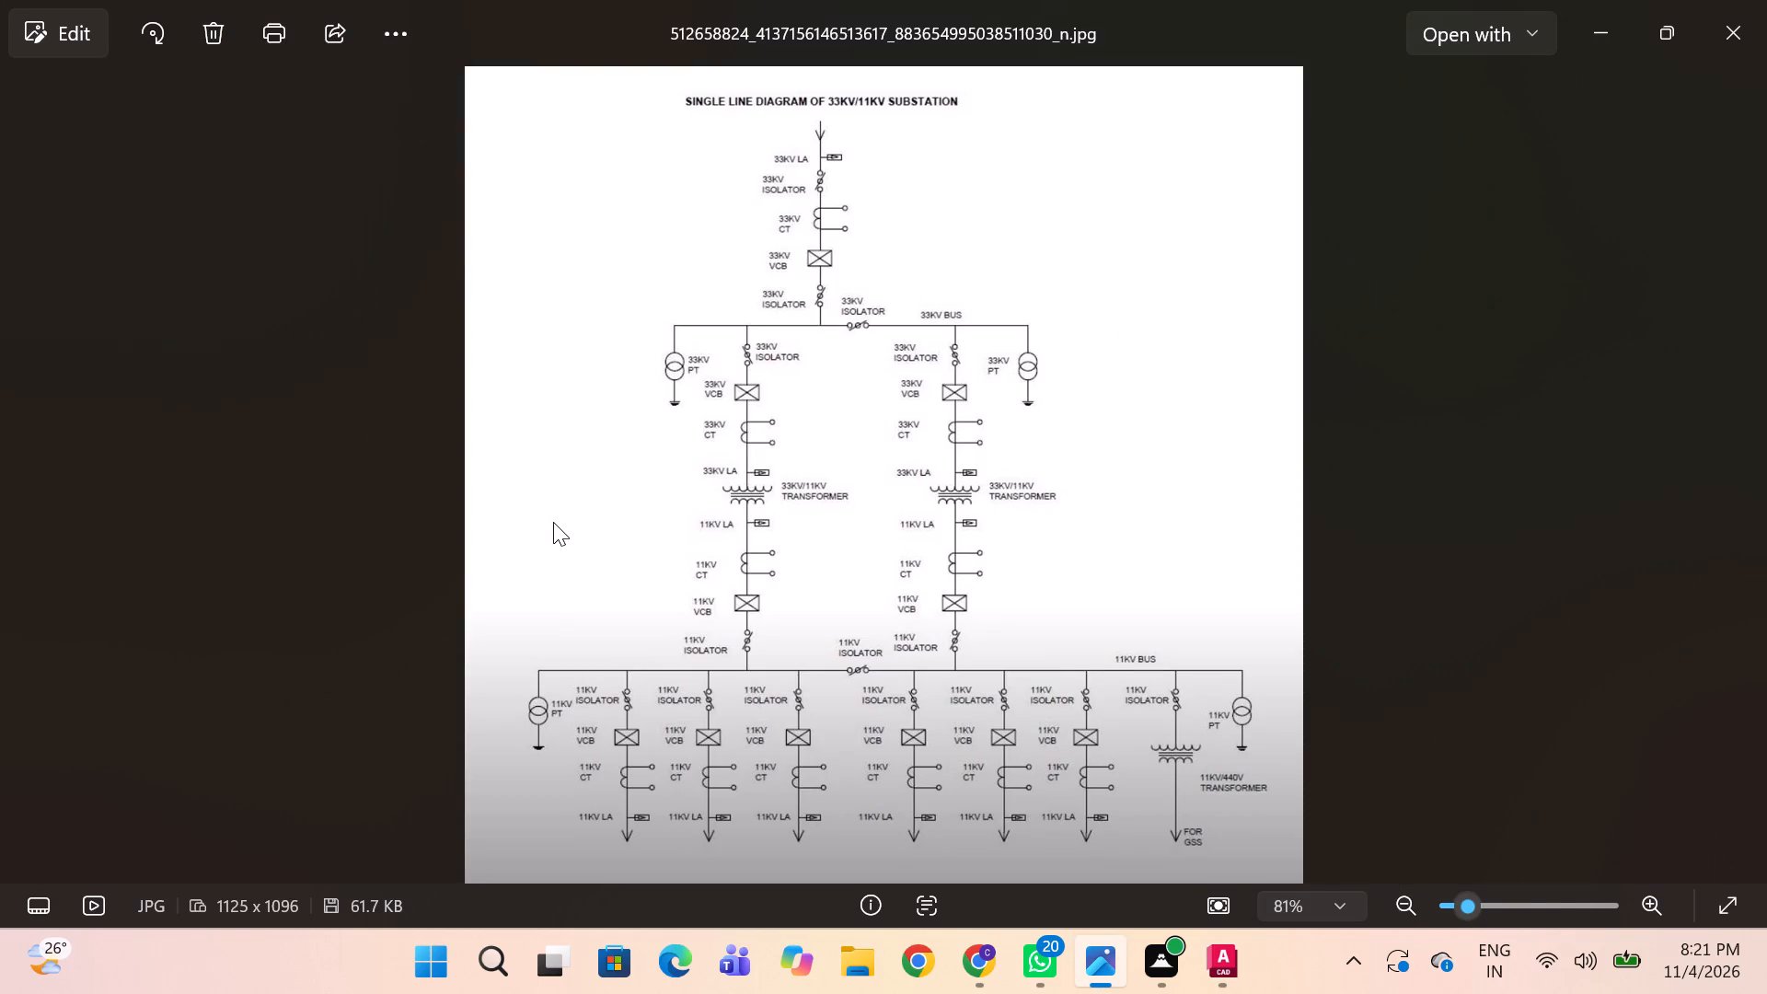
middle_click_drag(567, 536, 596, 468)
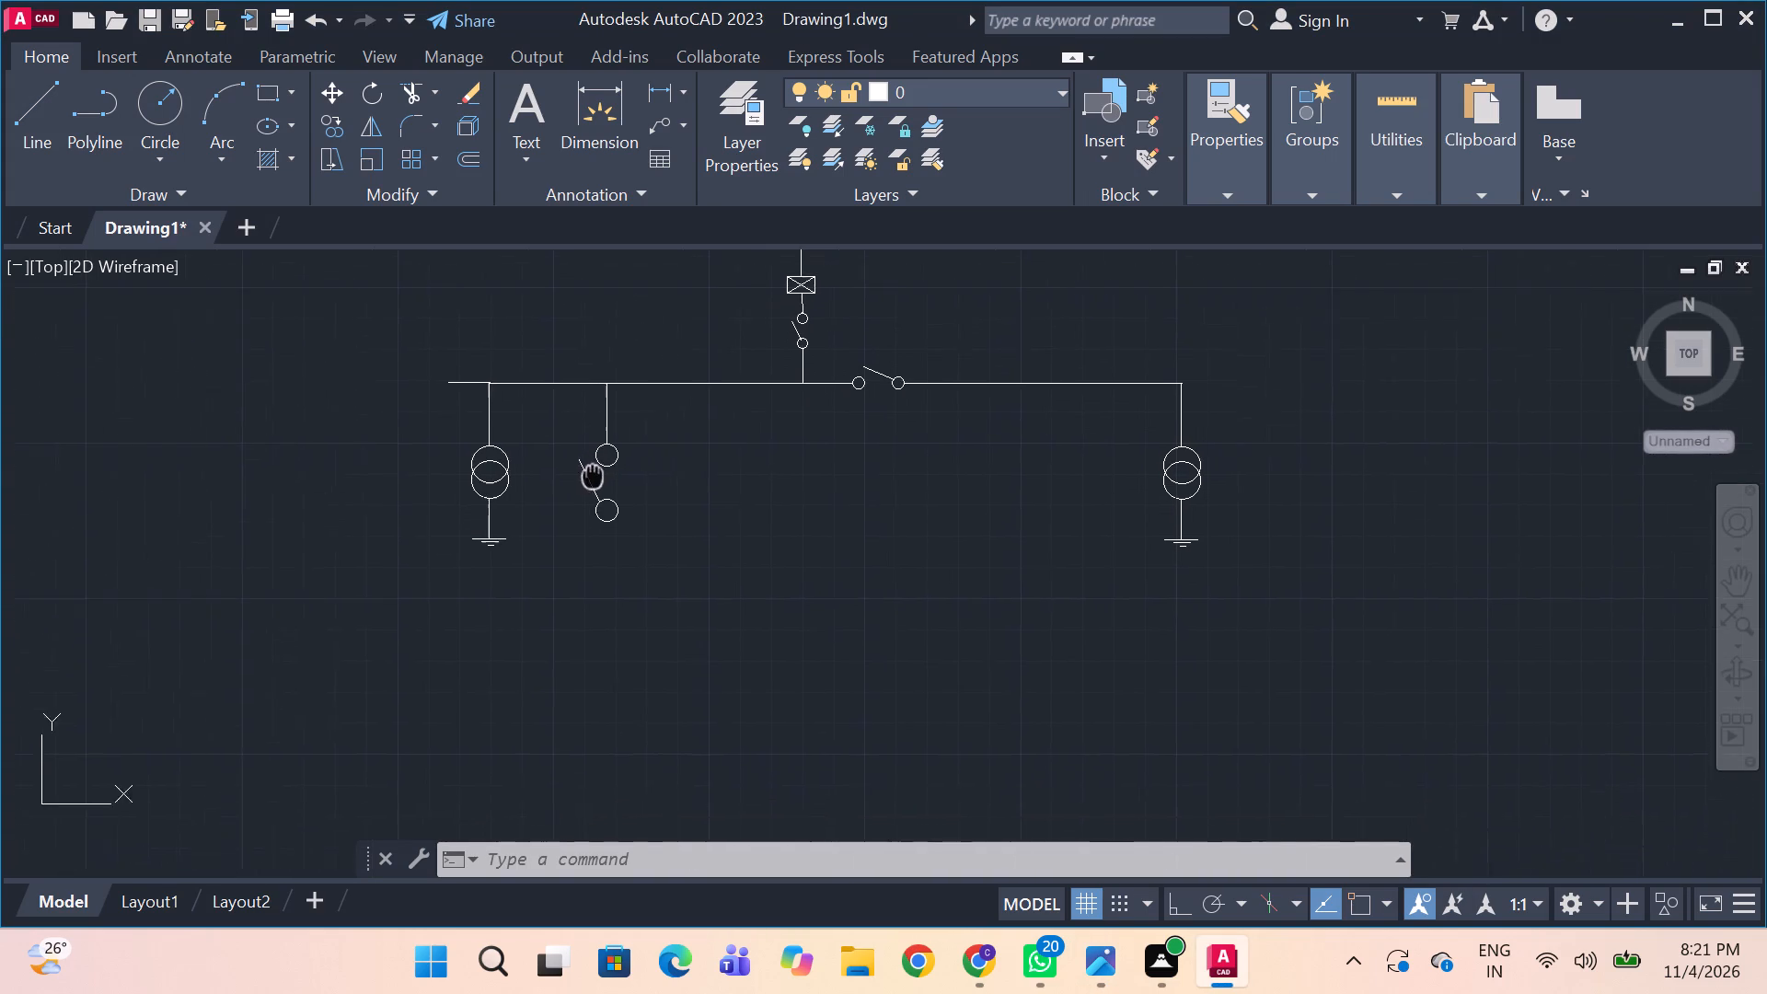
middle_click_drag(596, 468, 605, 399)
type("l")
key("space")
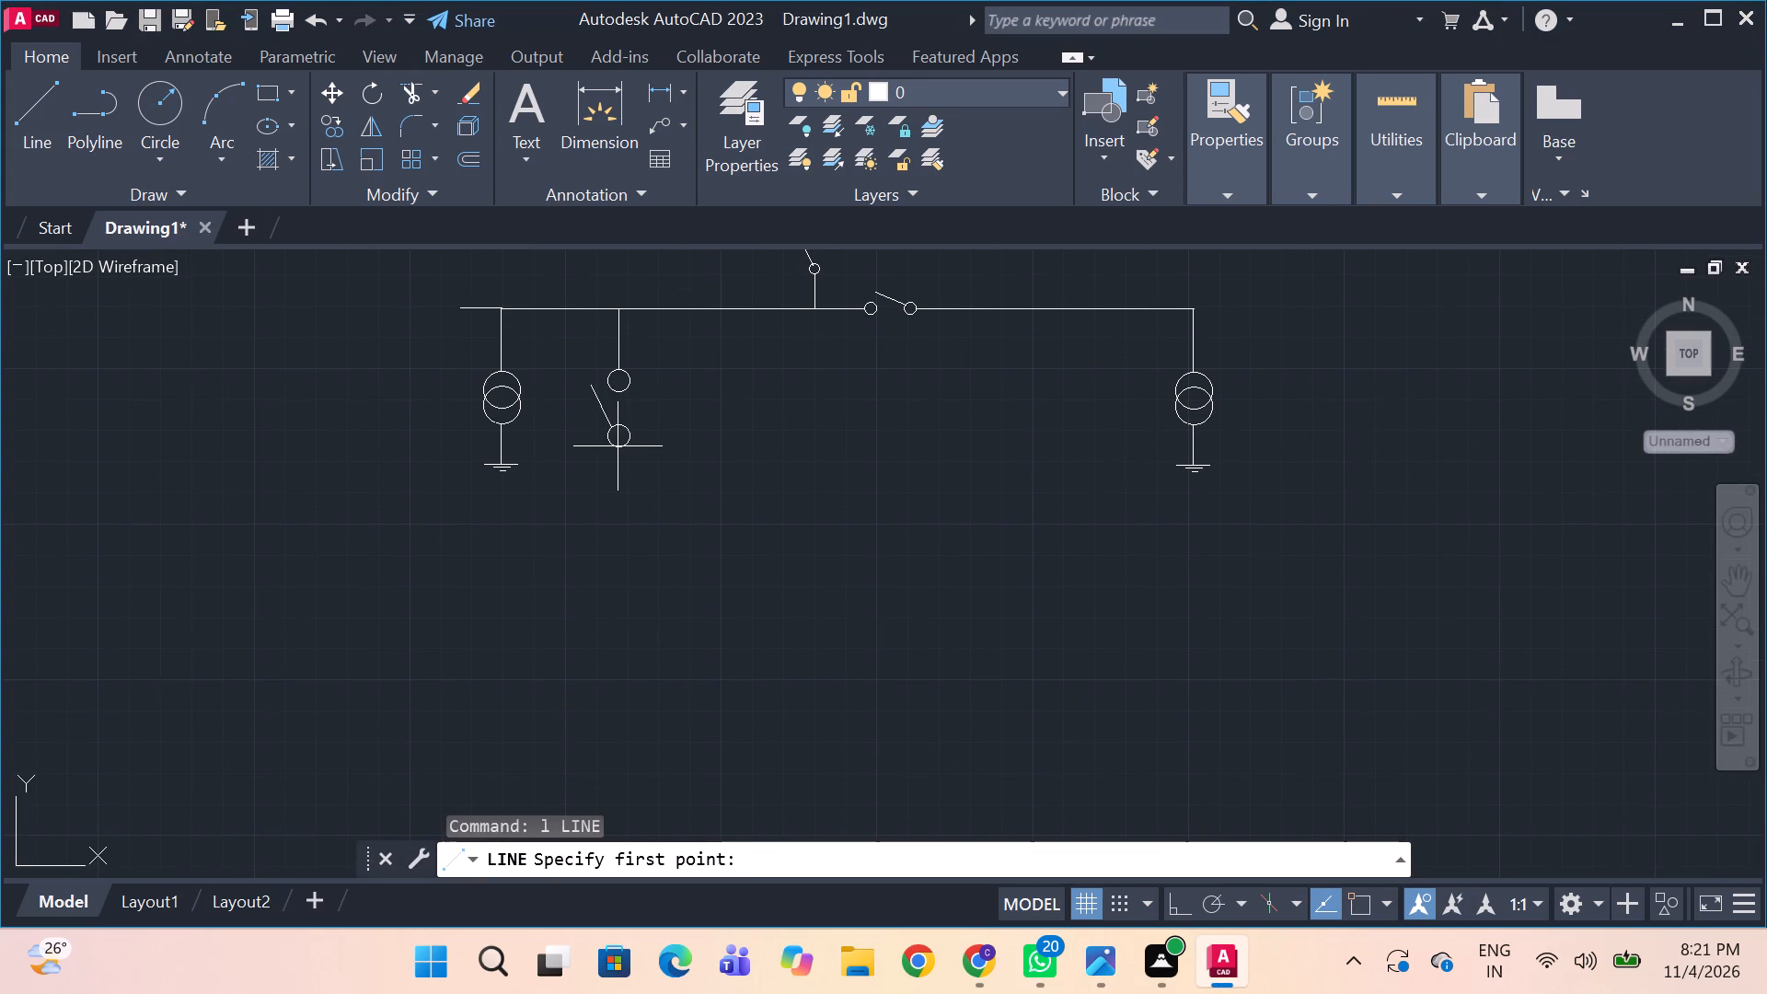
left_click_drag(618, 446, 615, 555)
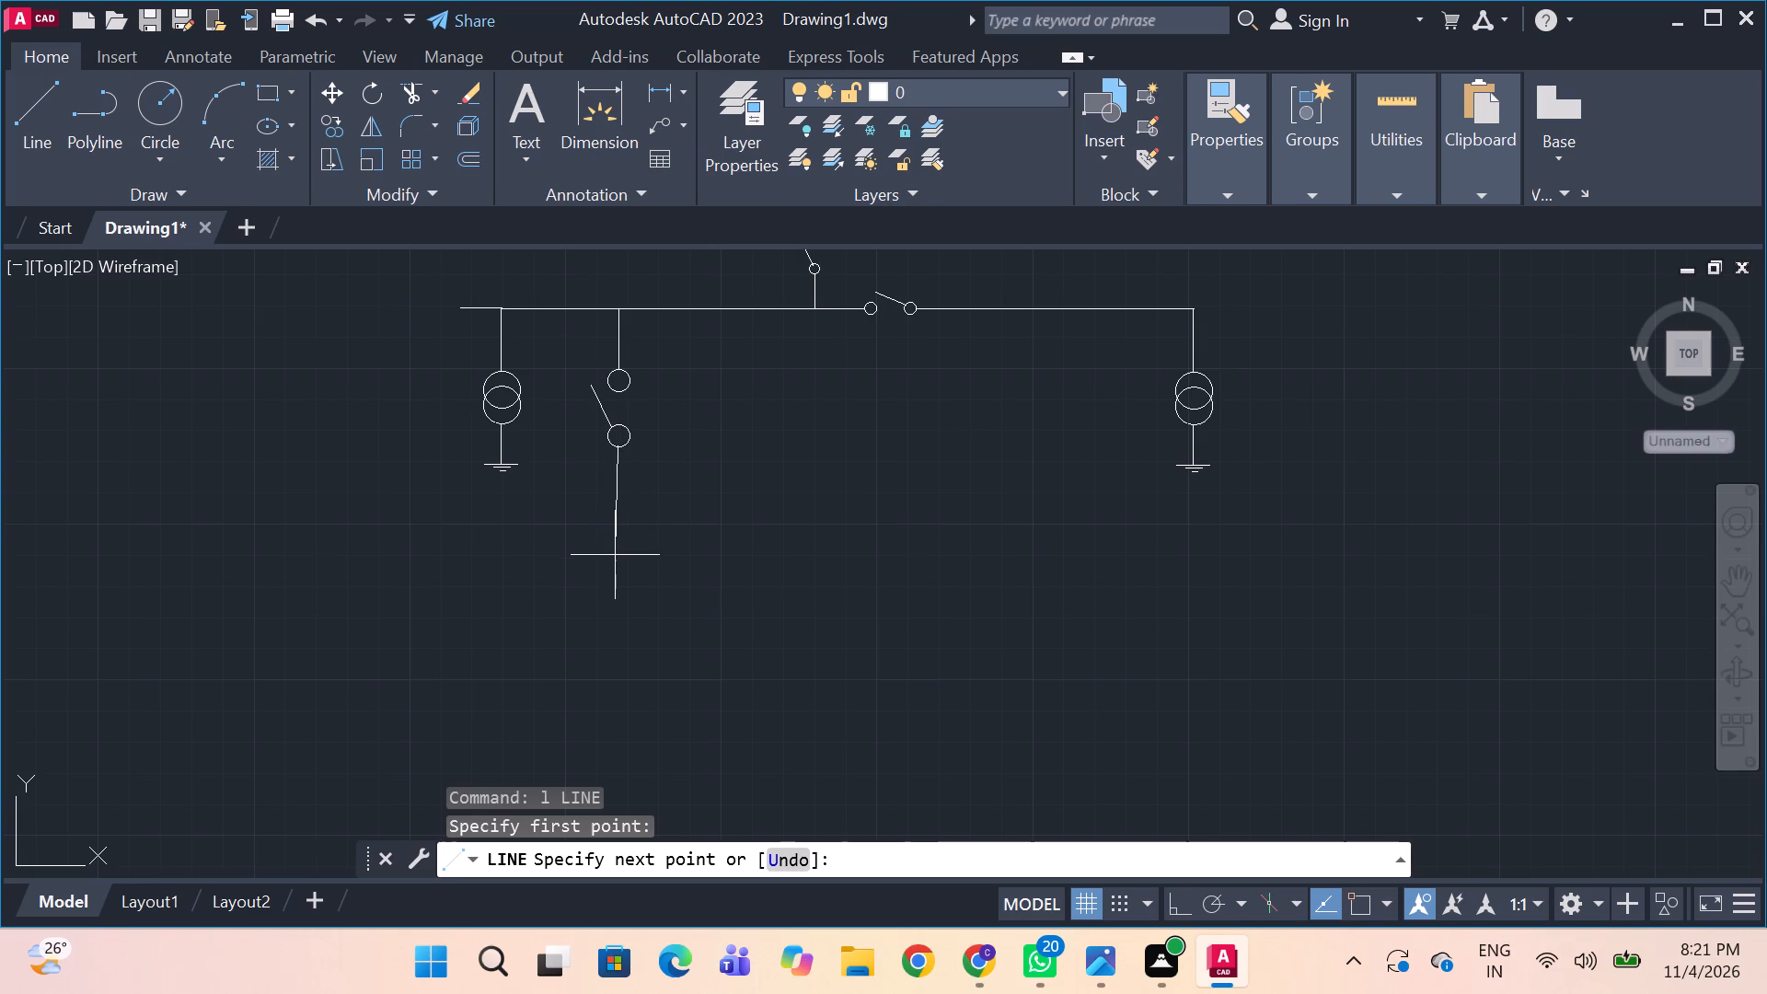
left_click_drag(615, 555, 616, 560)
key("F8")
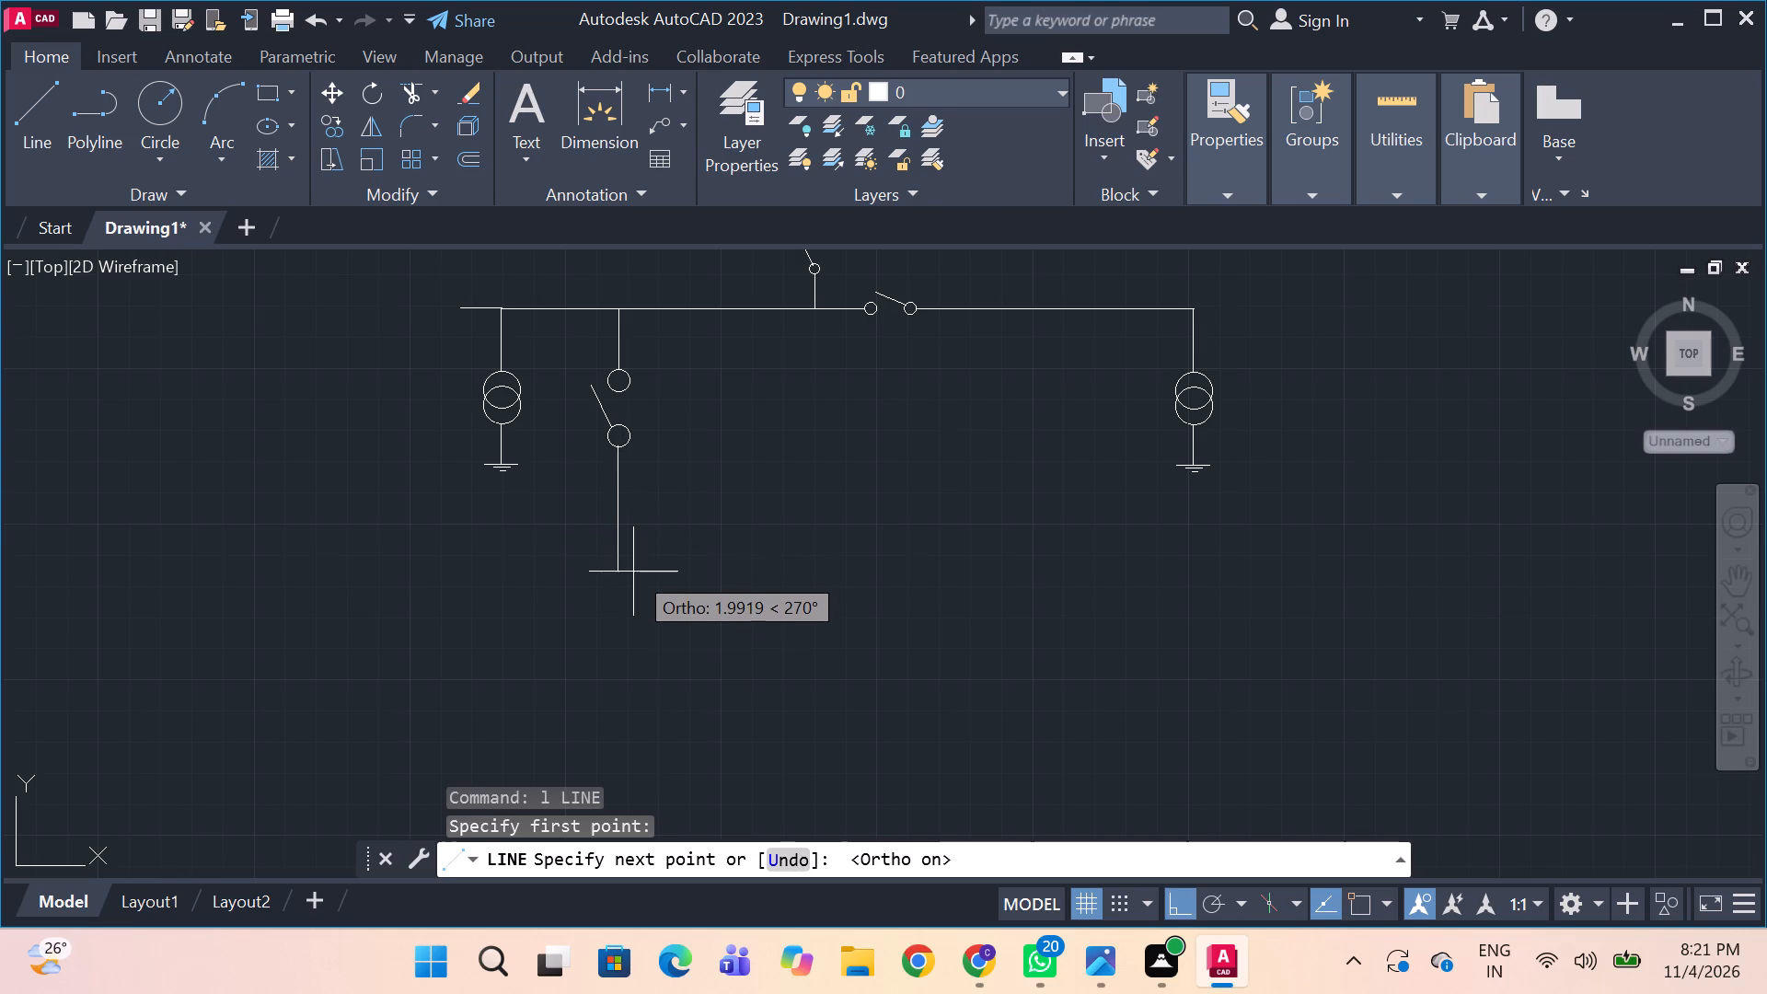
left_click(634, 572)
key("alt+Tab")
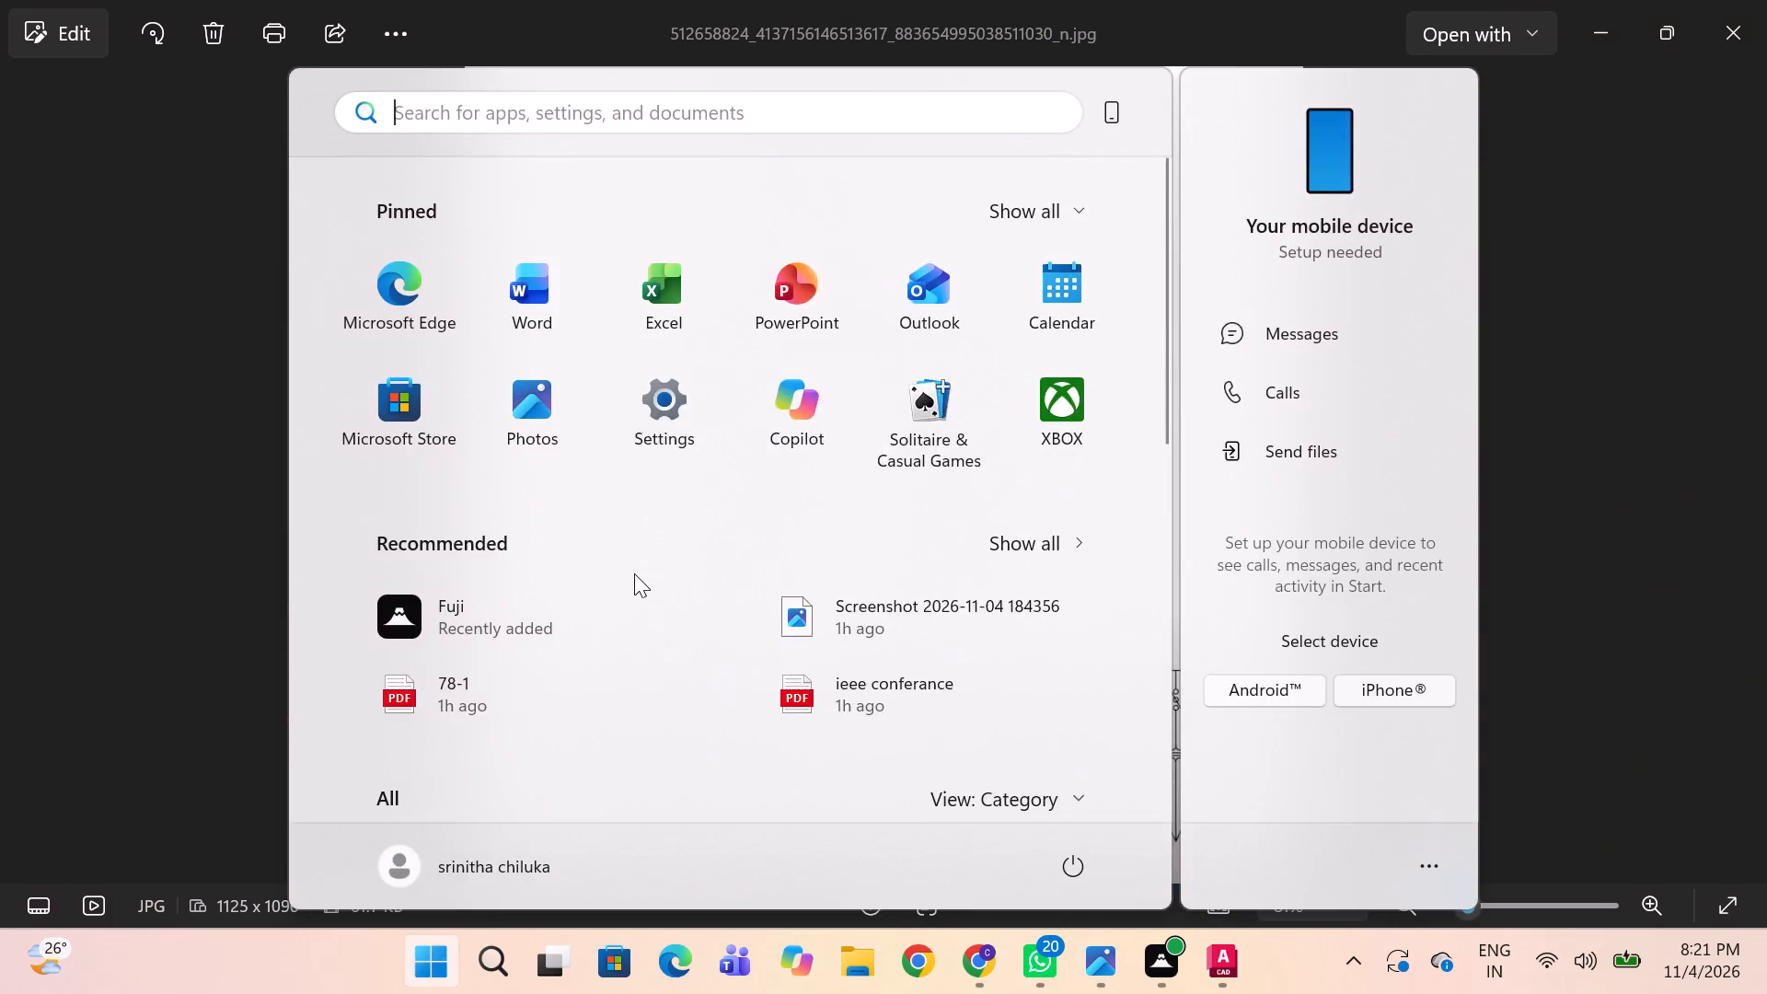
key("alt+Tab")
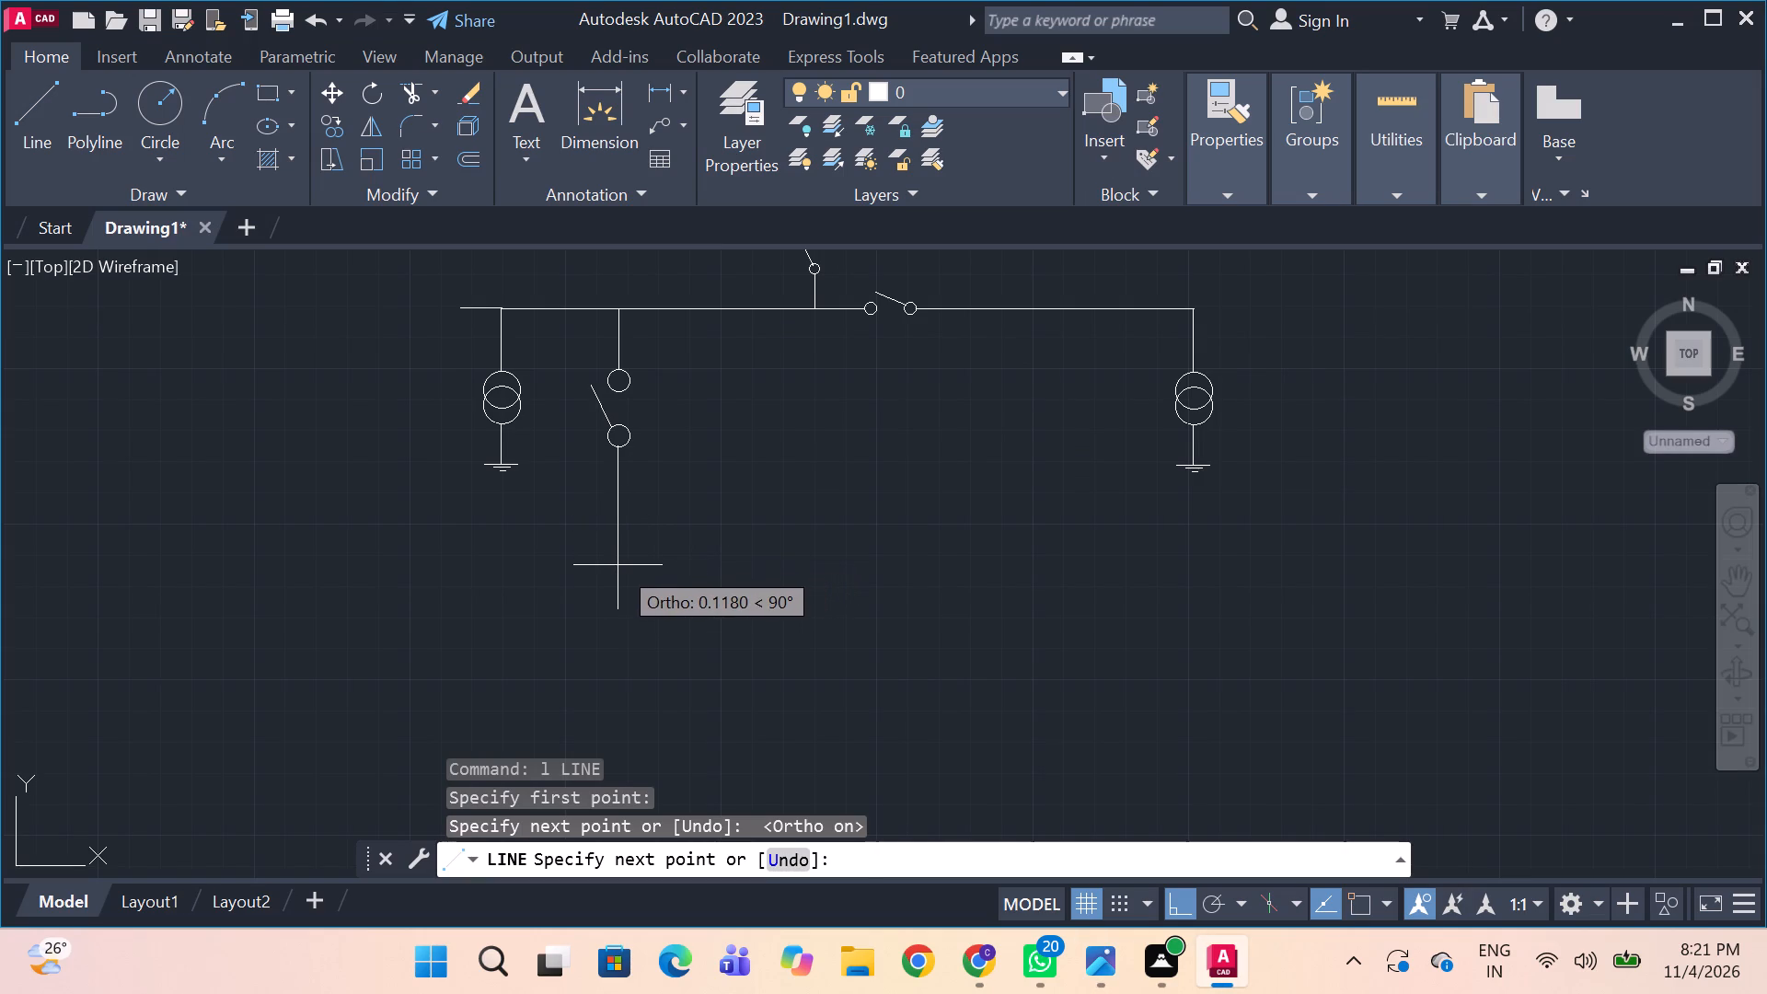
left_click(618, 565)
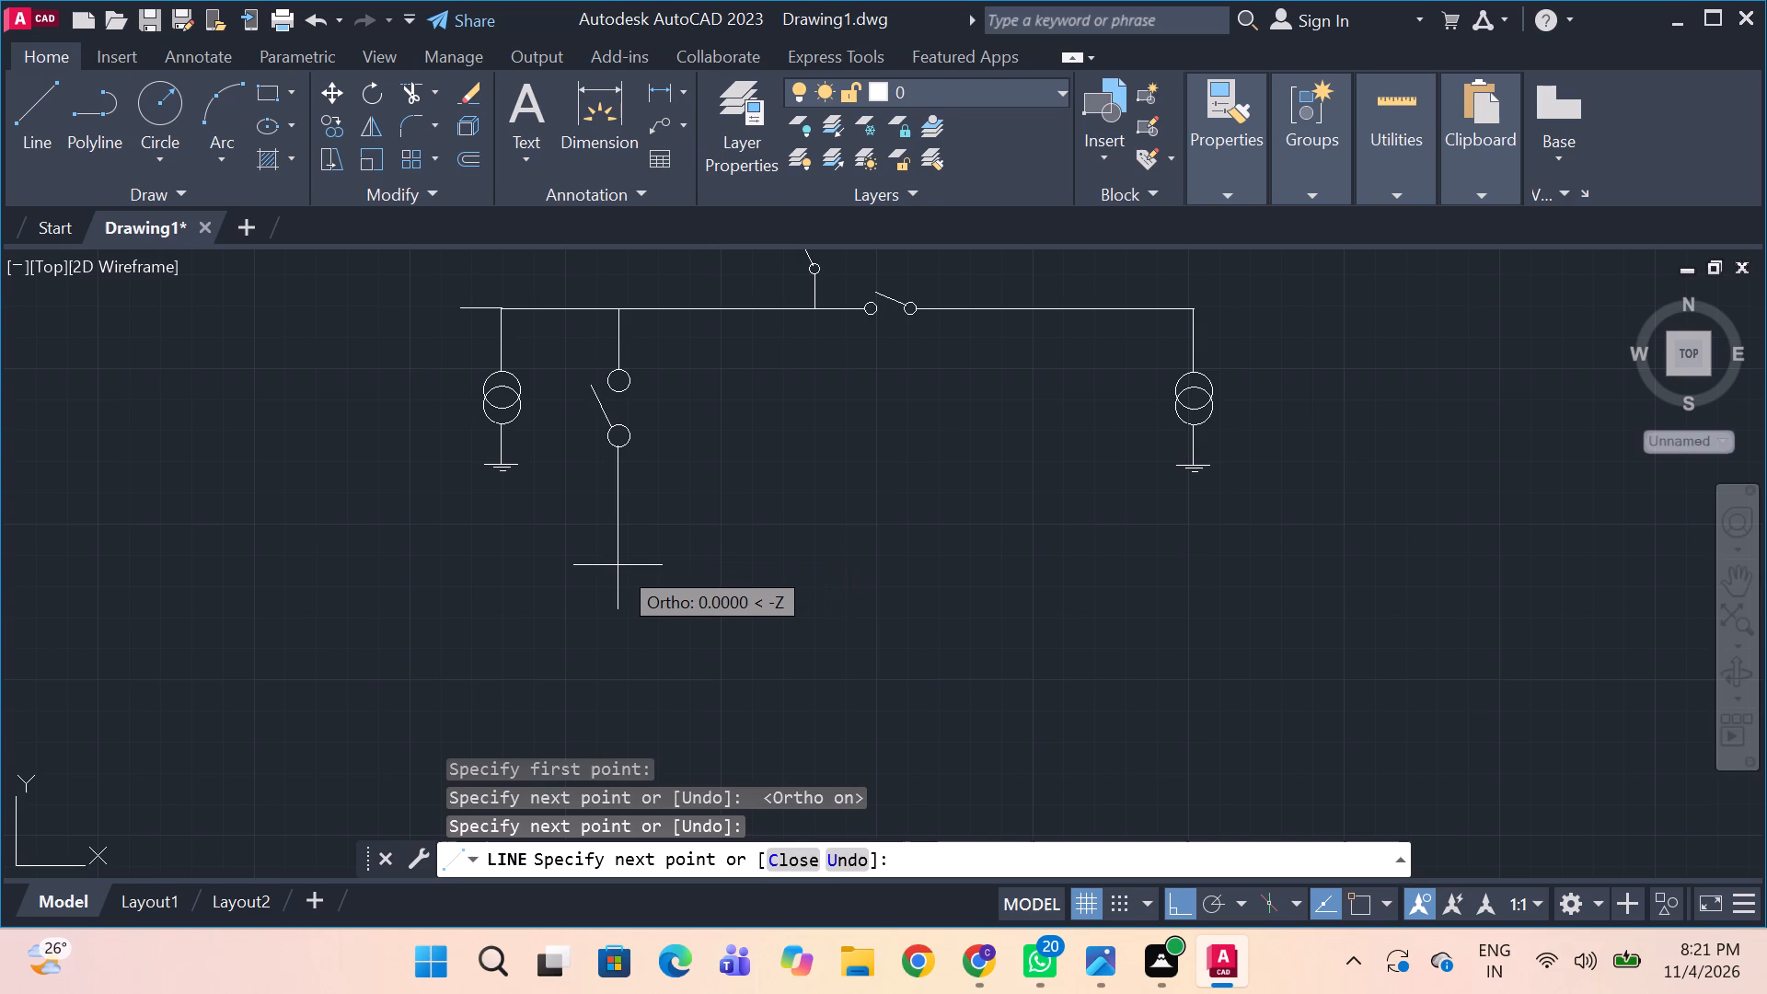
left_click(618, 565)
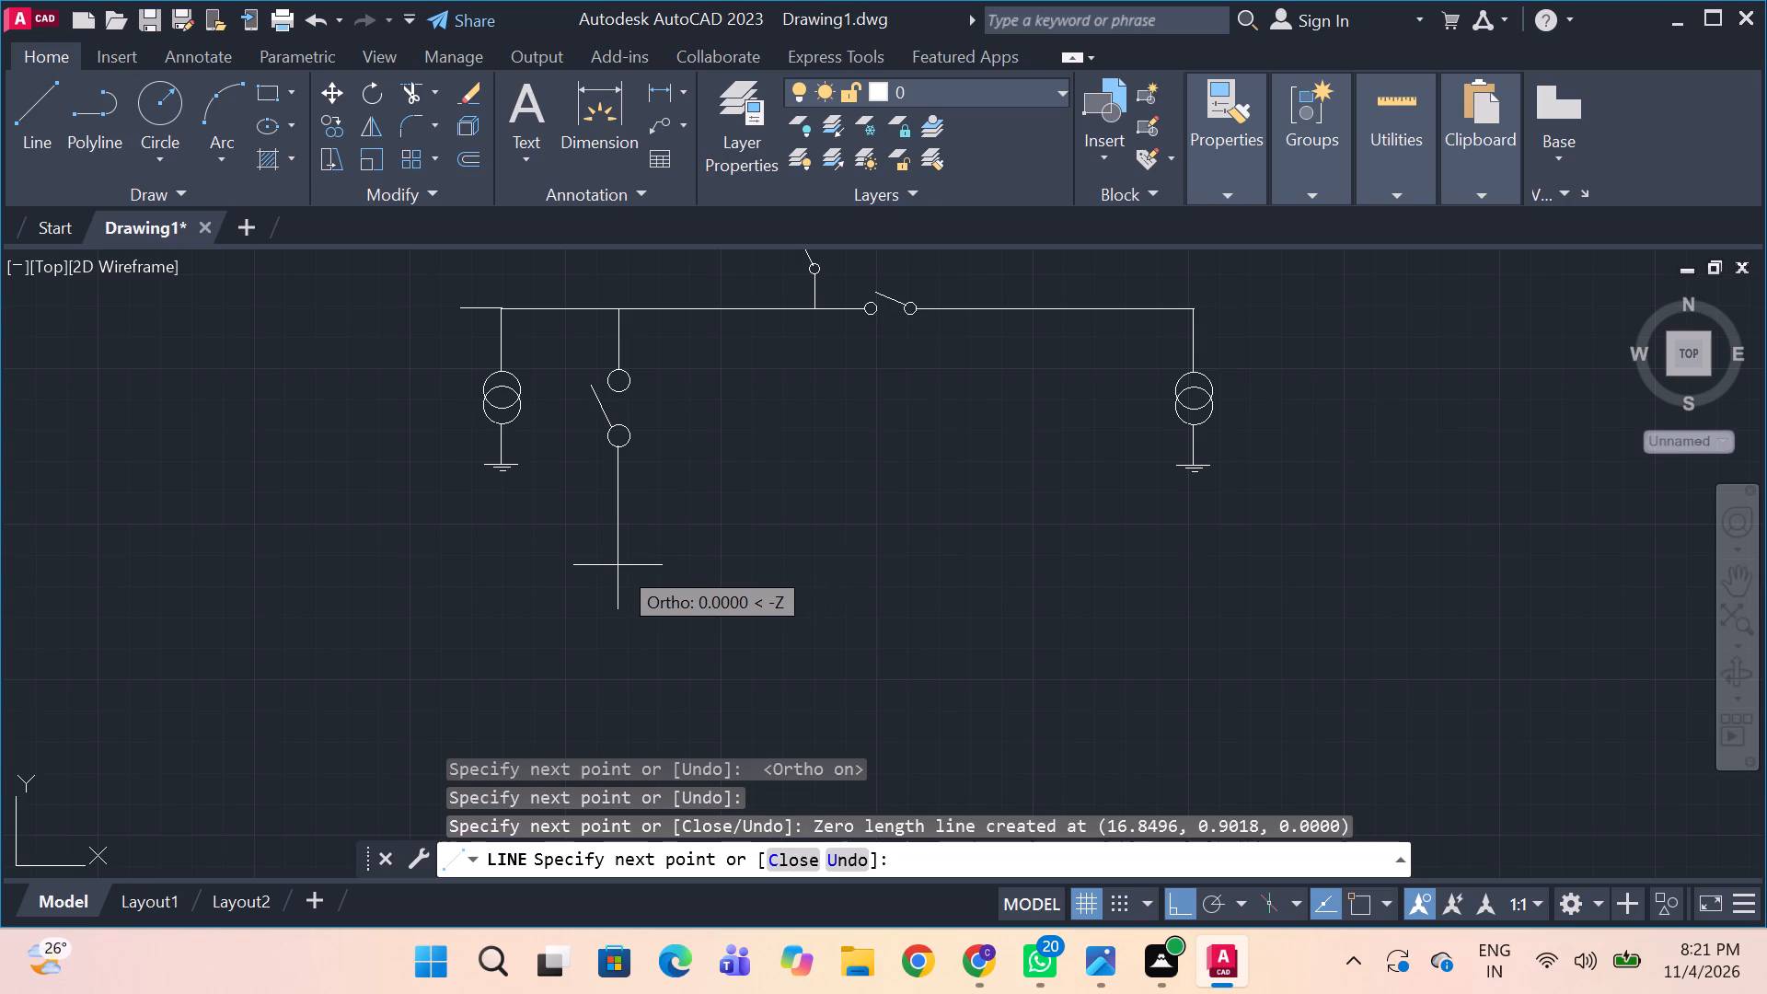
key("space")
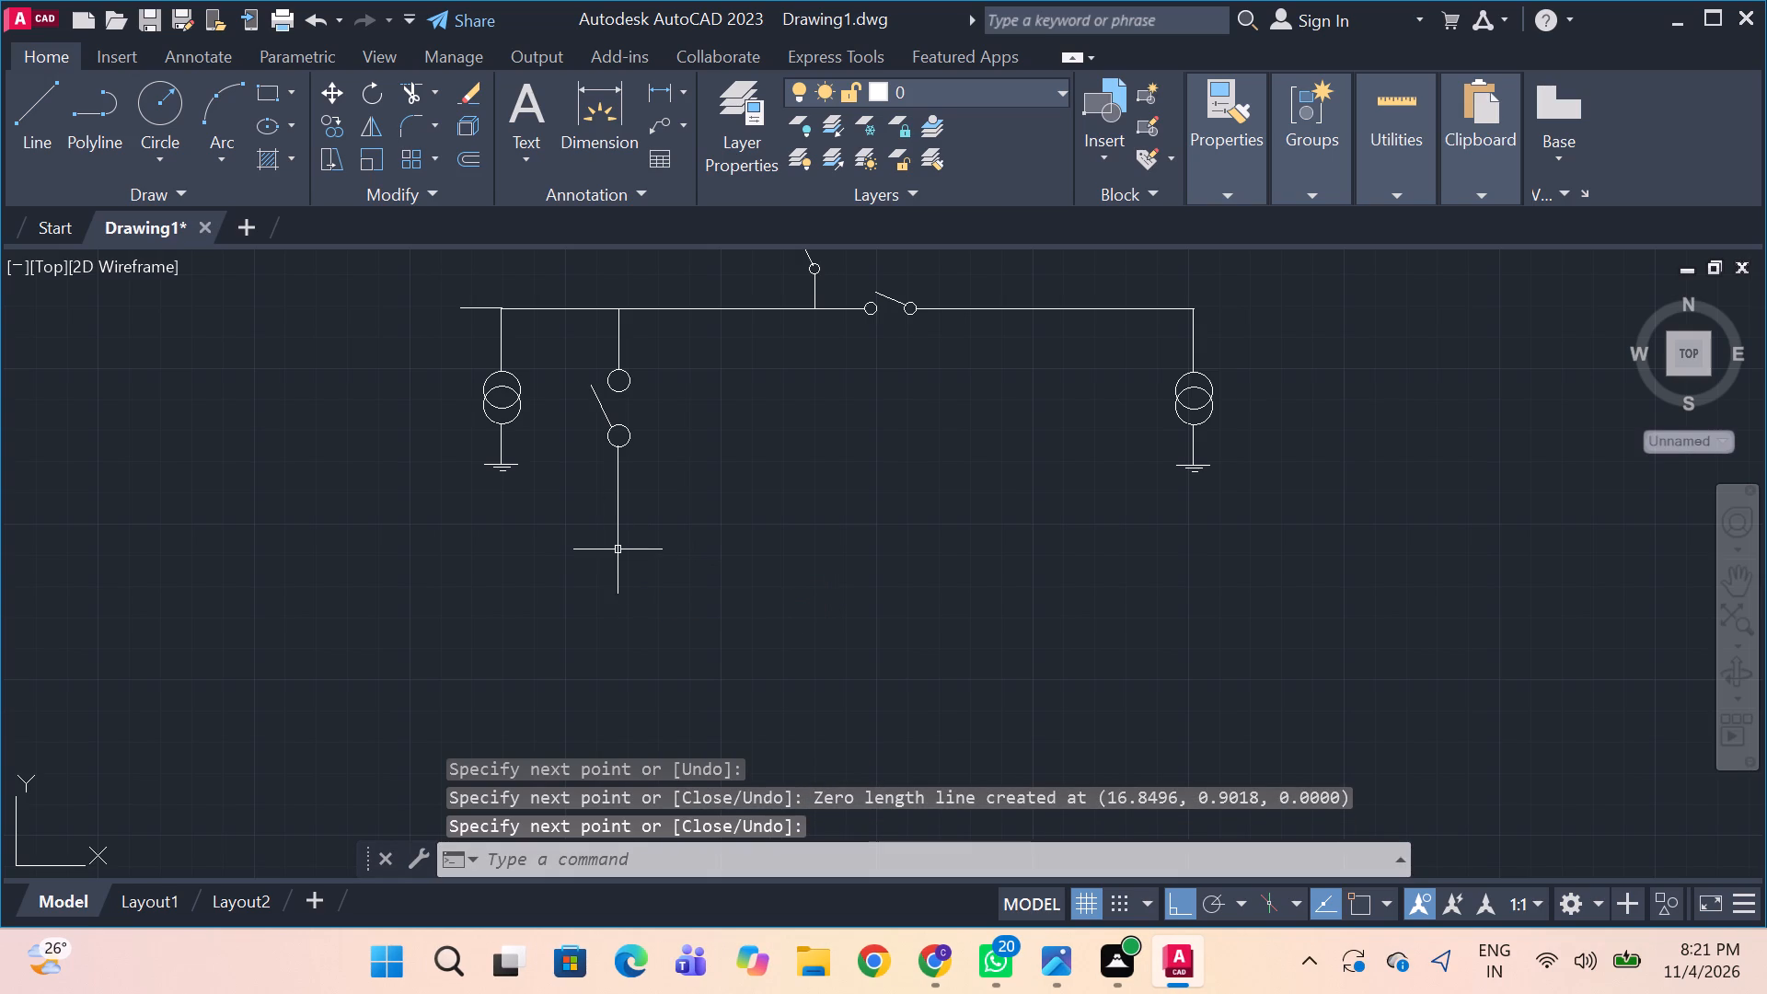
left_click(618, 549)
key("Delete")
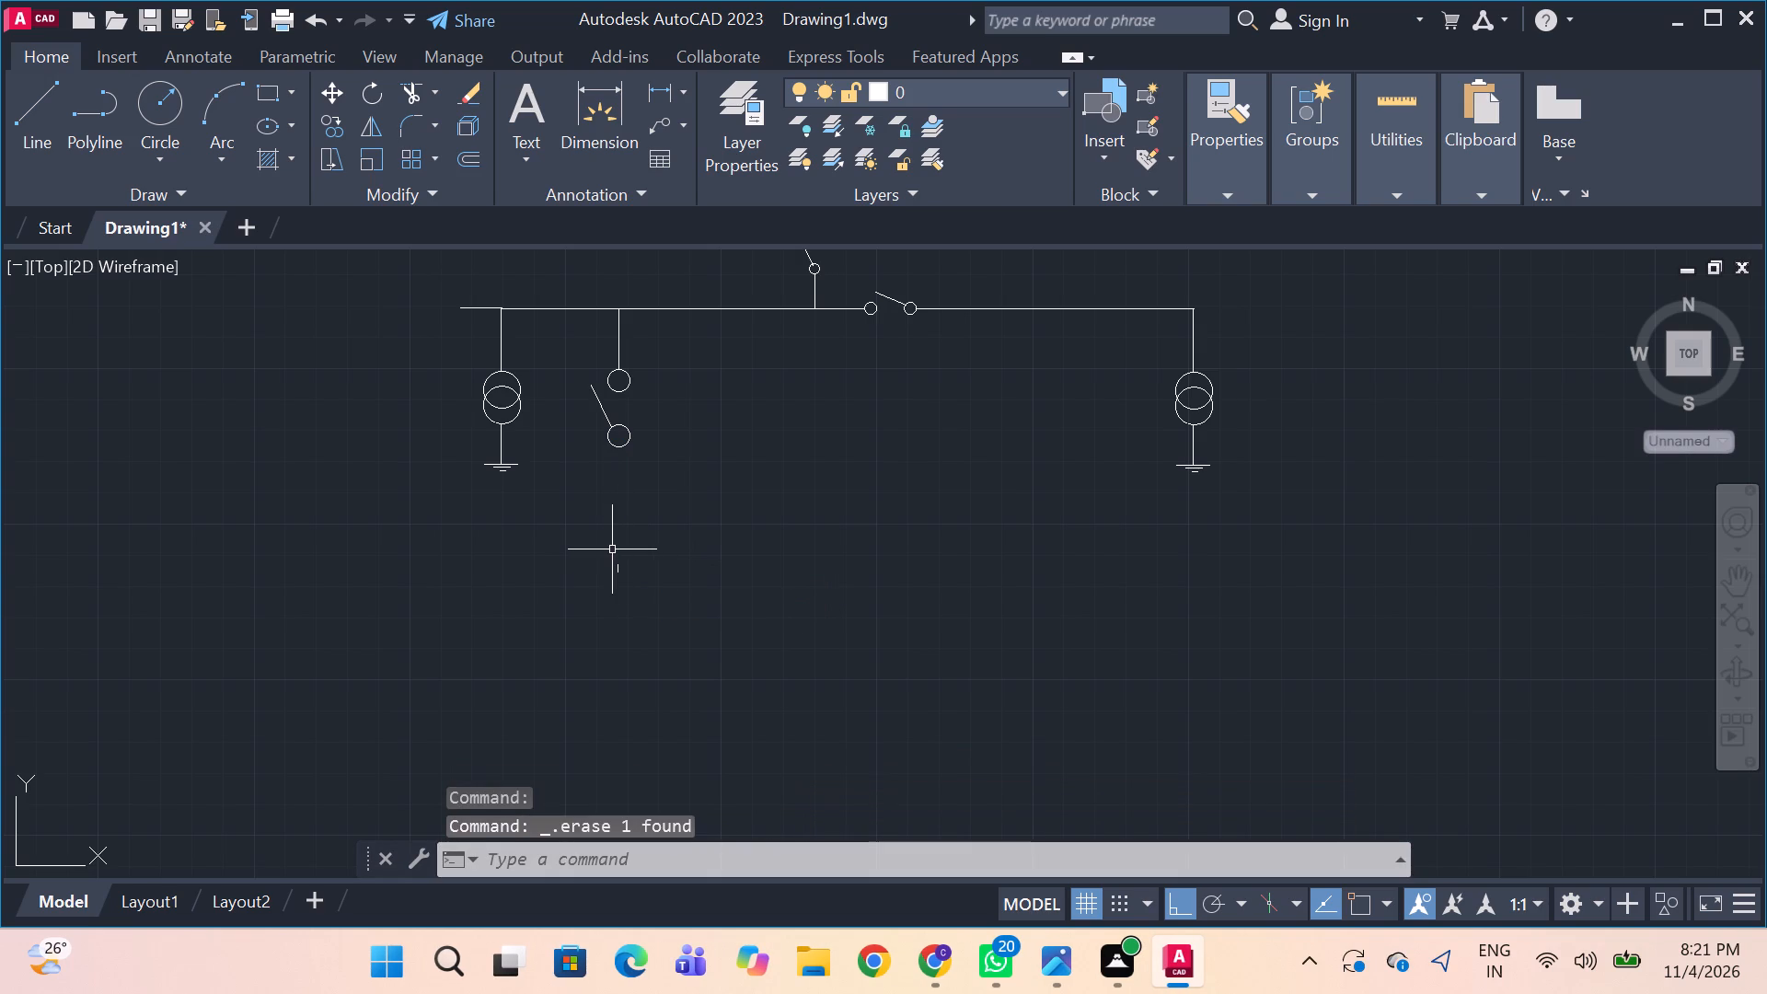
Following the reference image, draw a vertical line about 0.9 units long down from the isolator's lower contact circle.
key("alt+Tab")
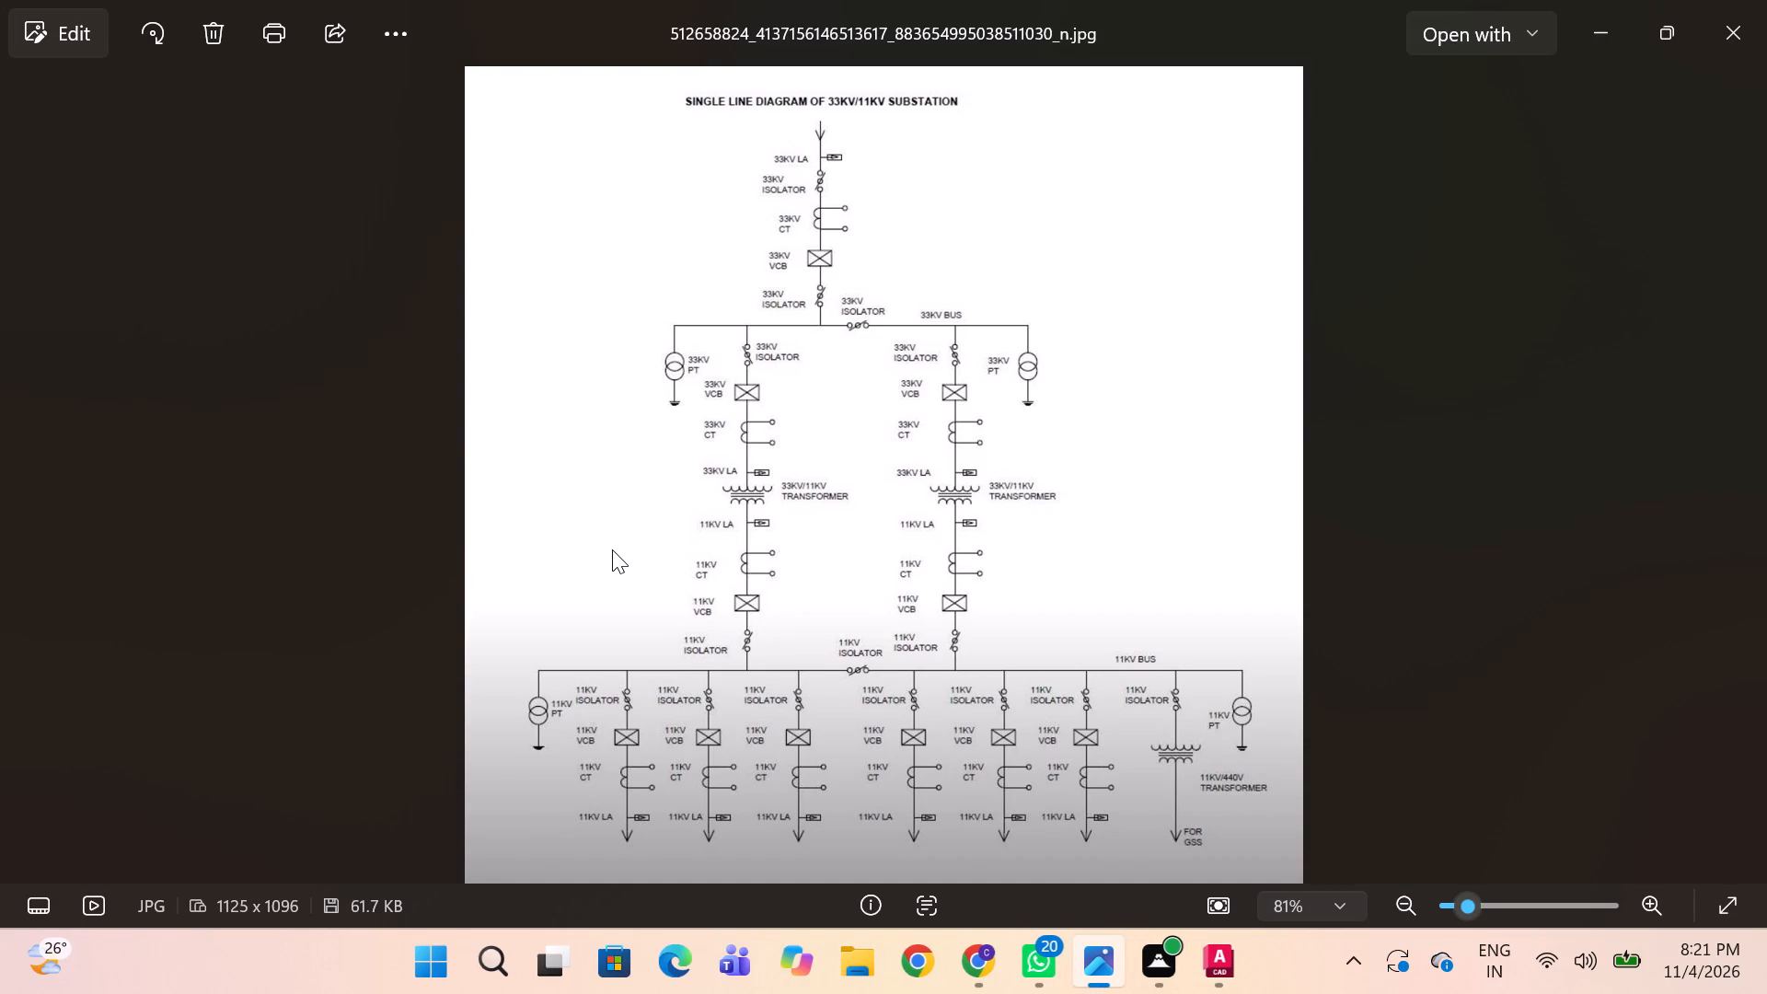
key("alt+Tab")
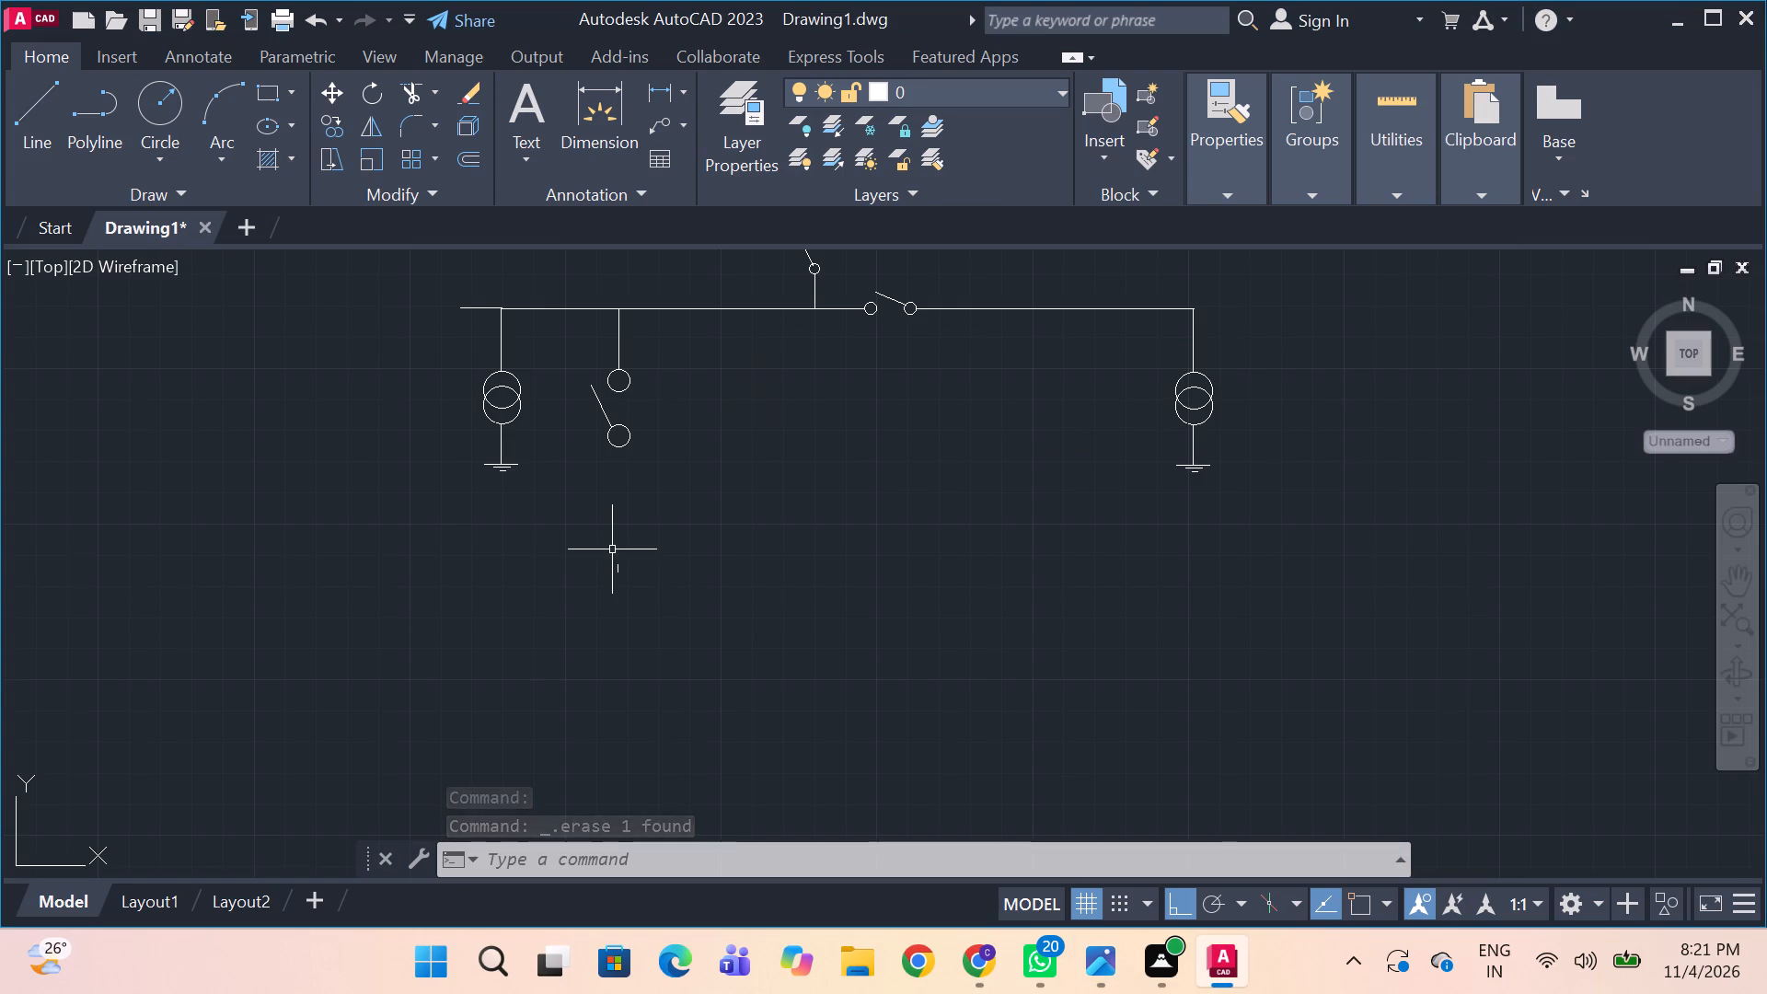
type("l")
key("space")
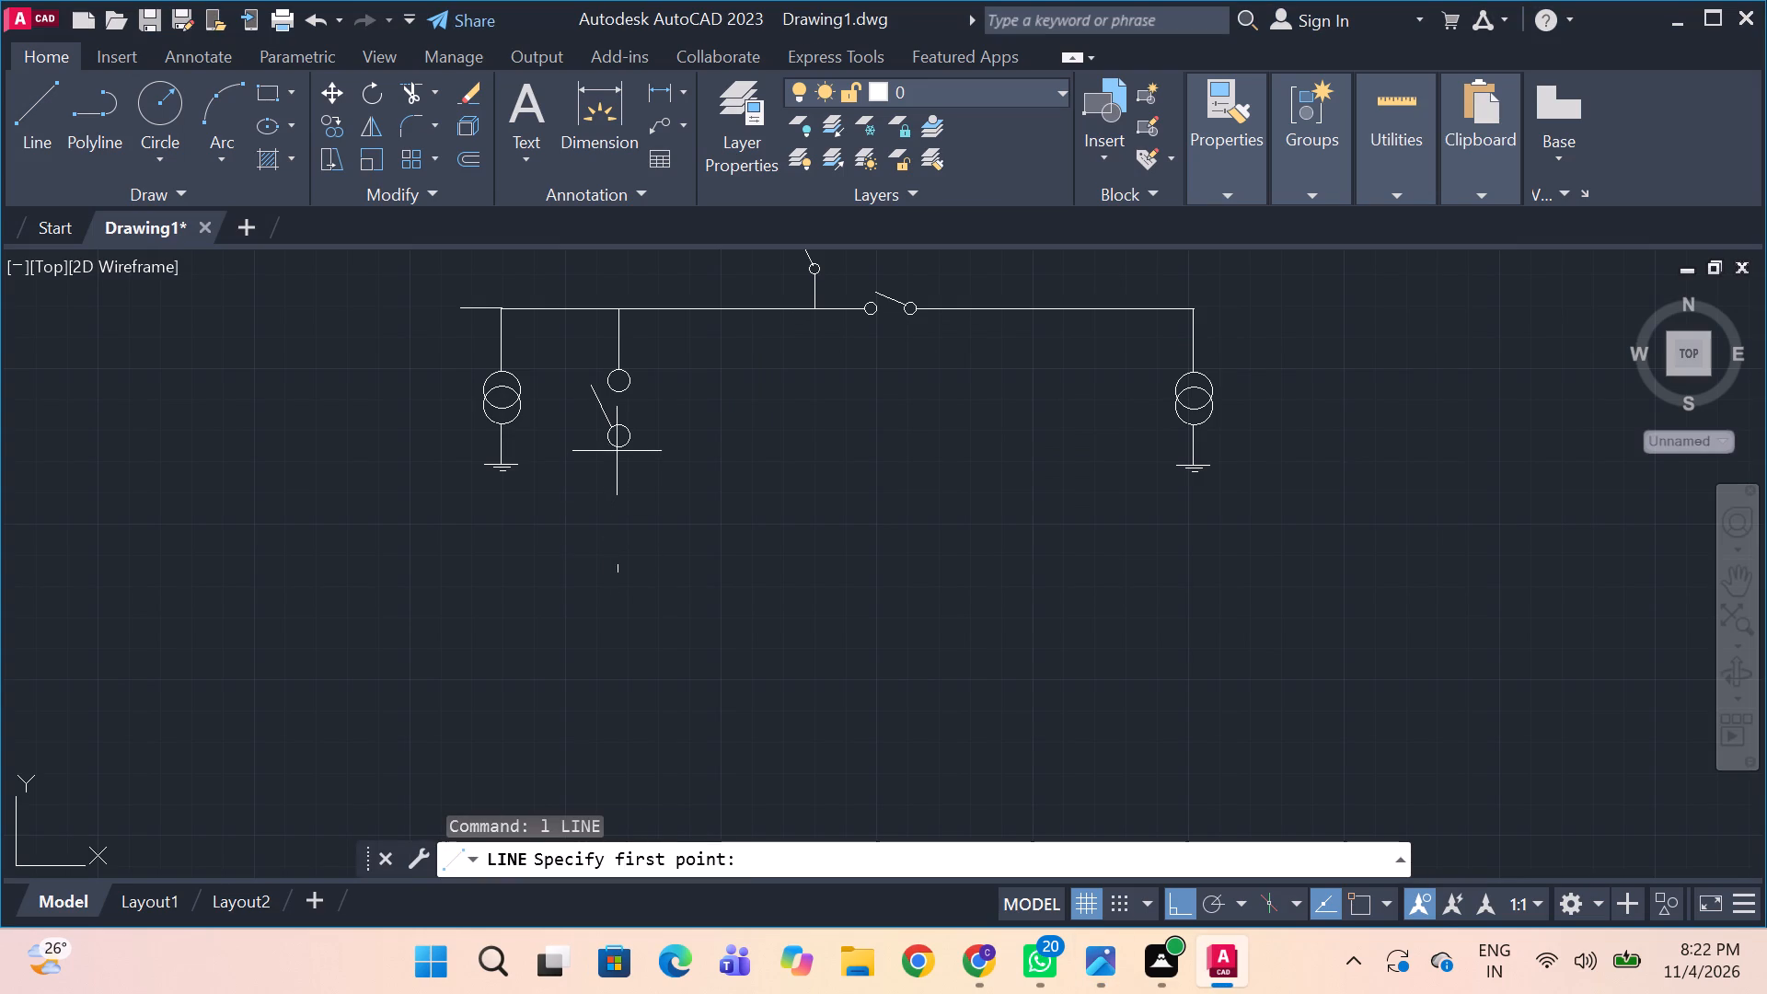
left_click_drag(619, 446, 625, 470)
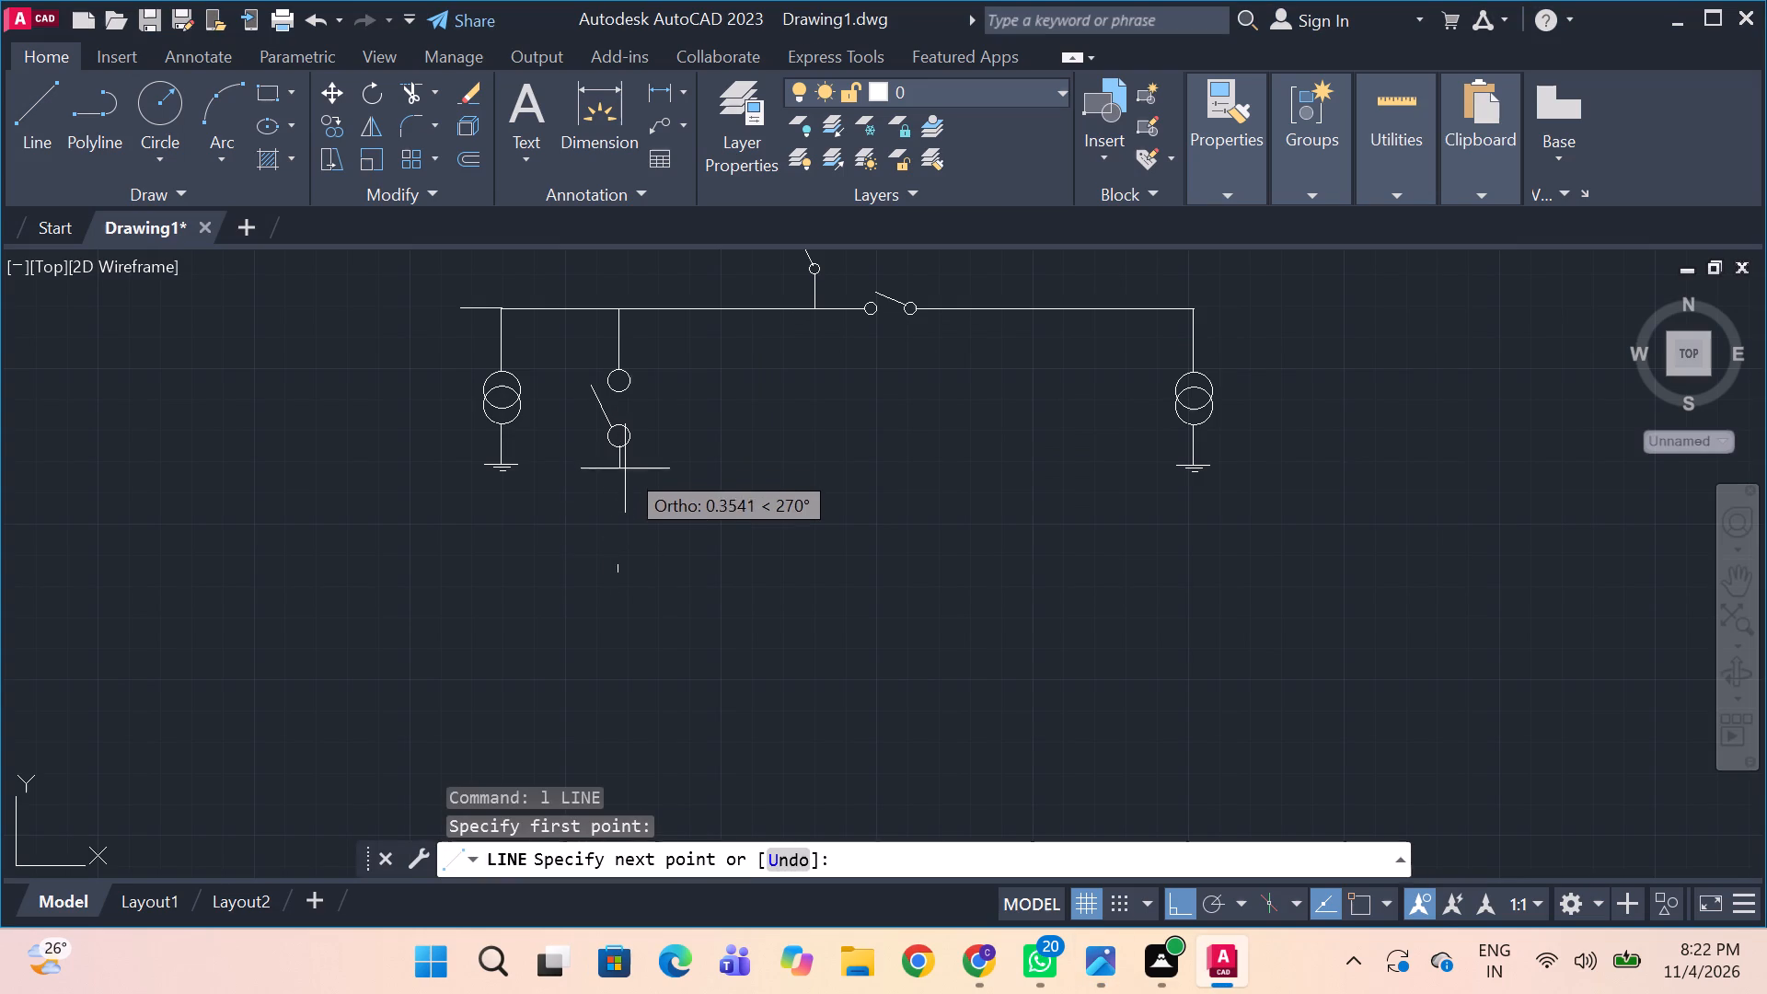
left_click_drag(625, 470, 628, 503)
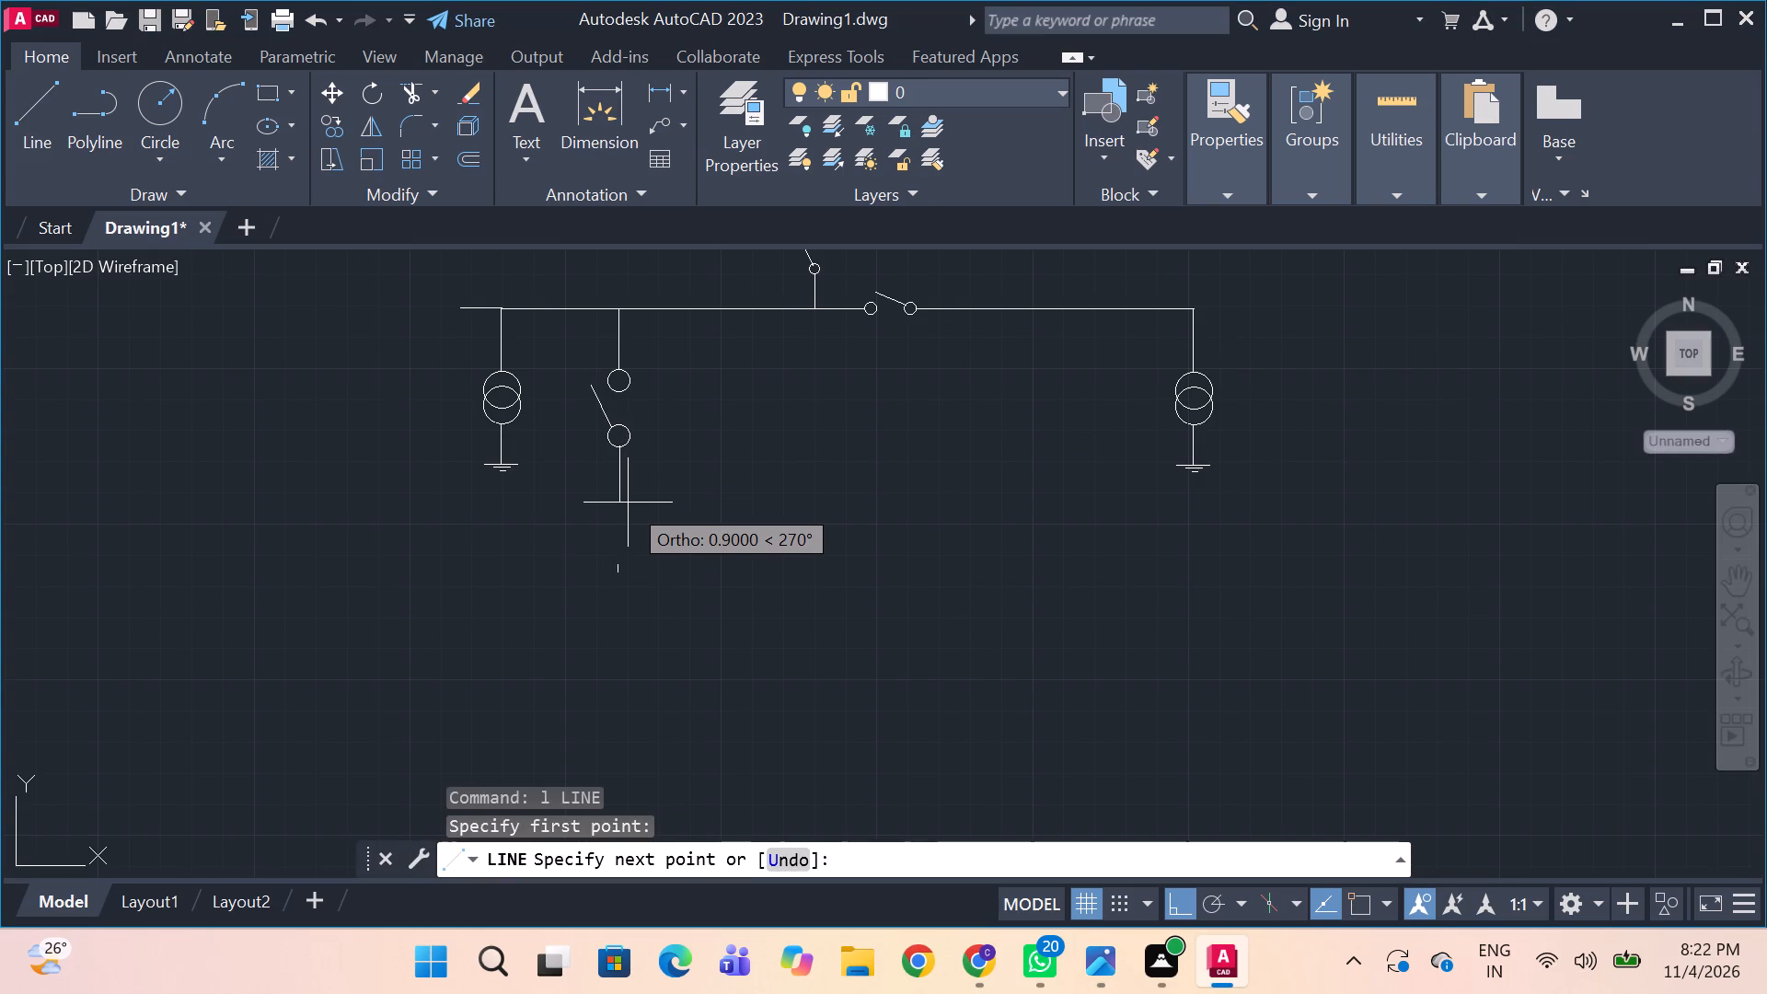
left_click(628, 503)
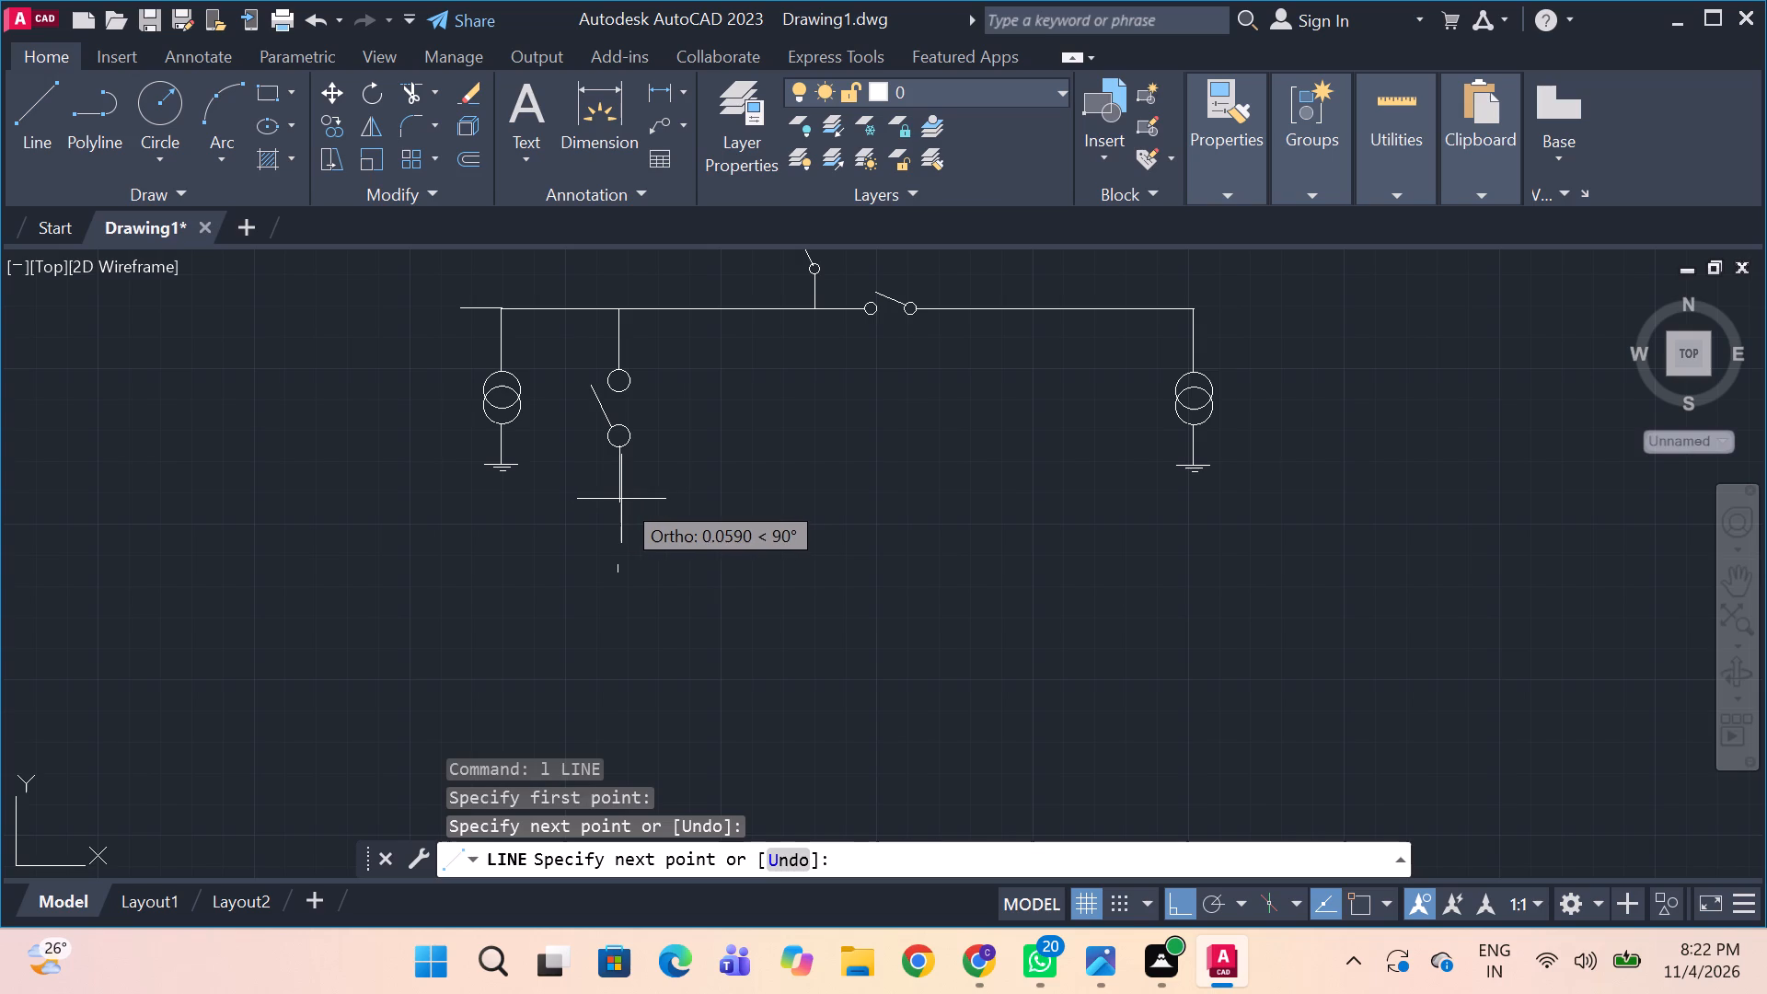
left_click(621, 499)
key("space")
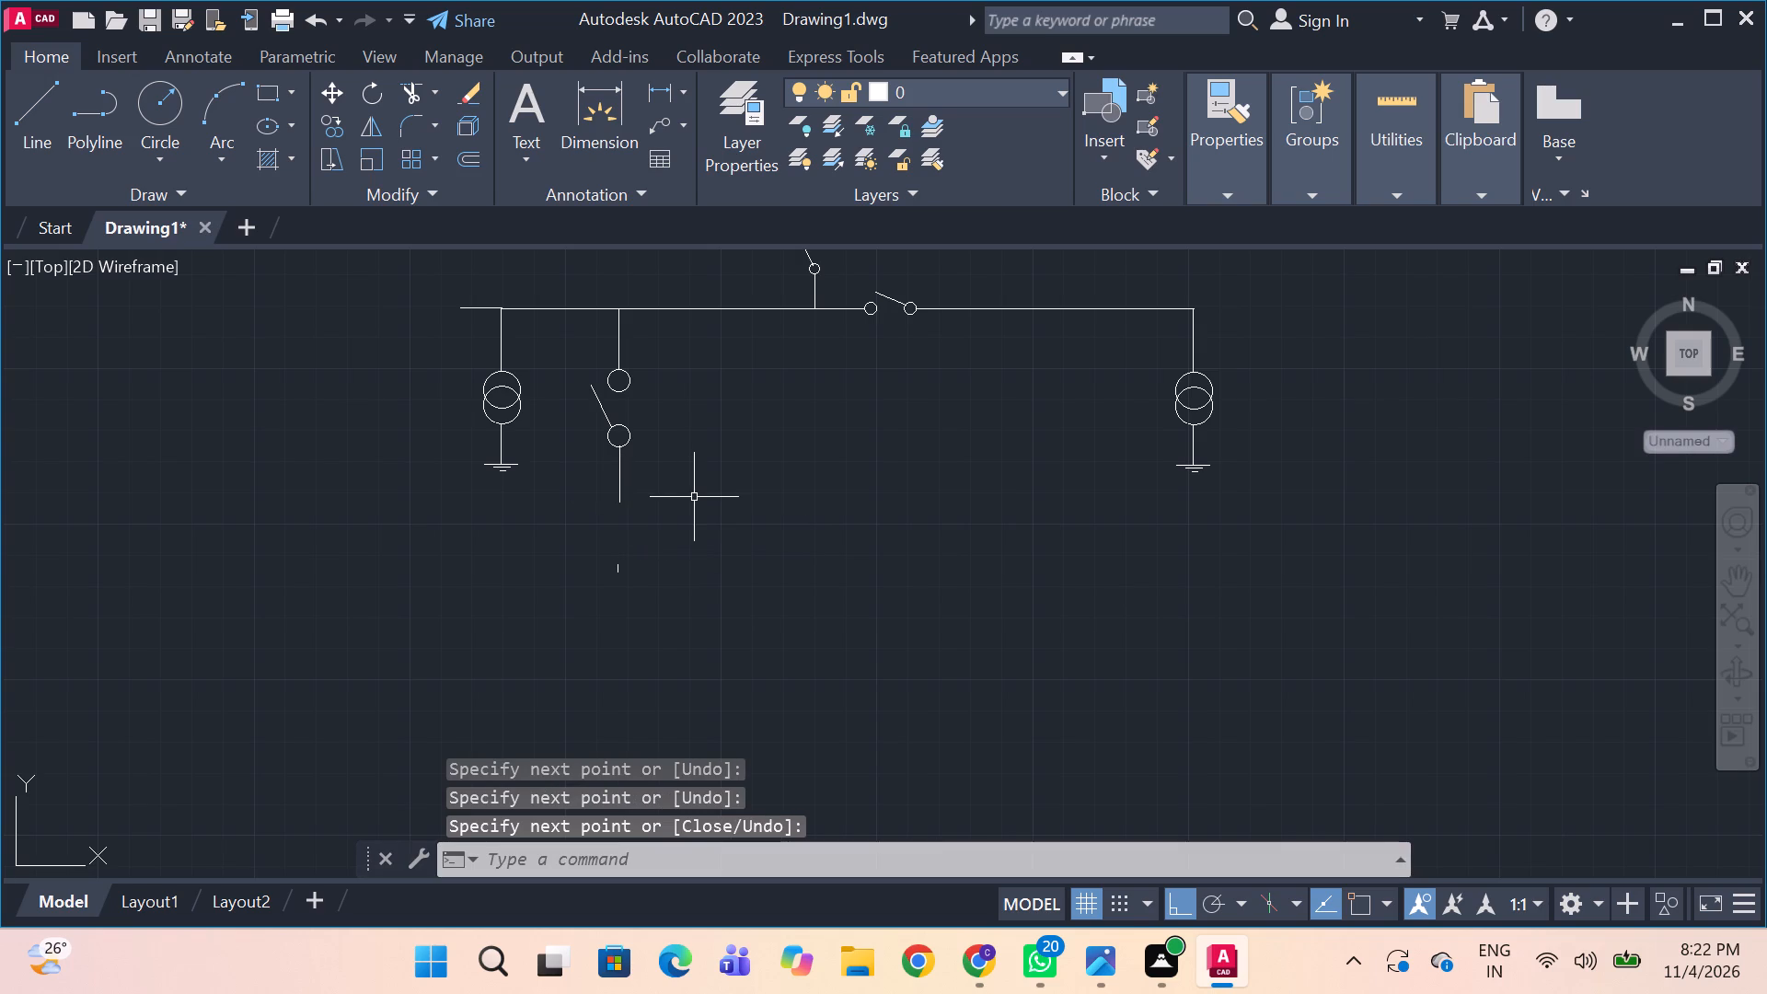
Draw a small horizontal rectangle for the 33KV VCB beside the lower end of the left feeder line.
type("rec")
key("space")
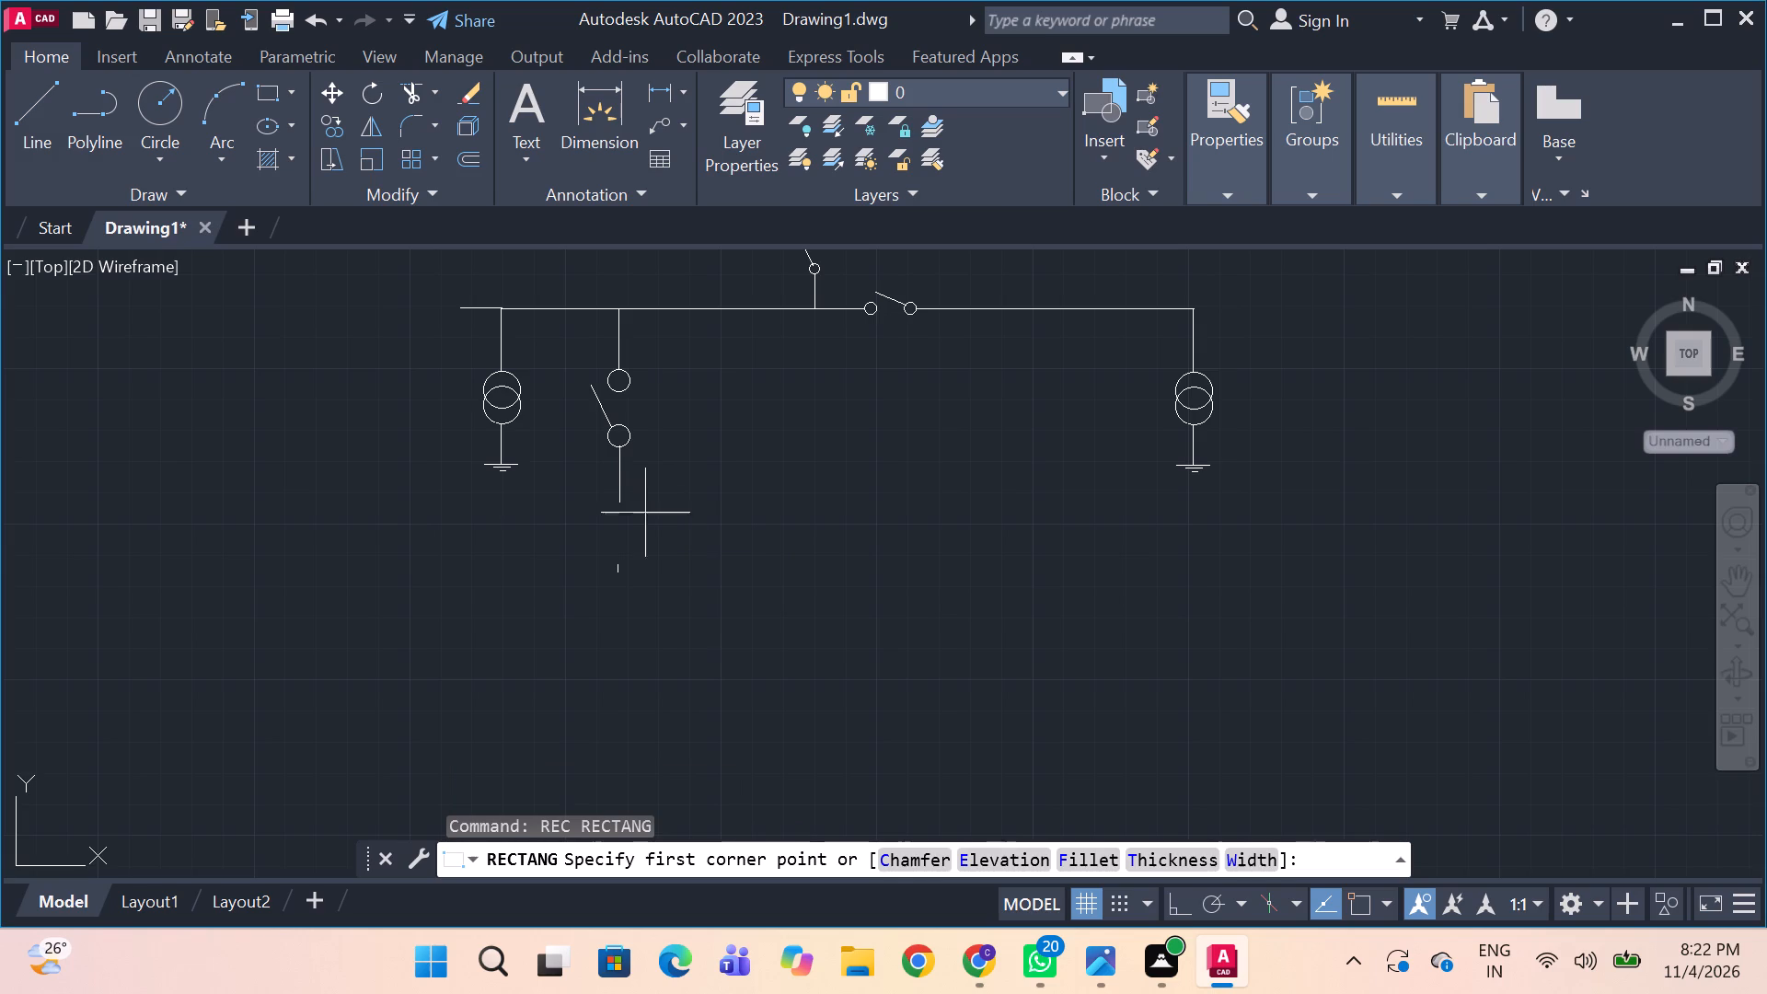
left_click_drag(660, 513, 677, 520)
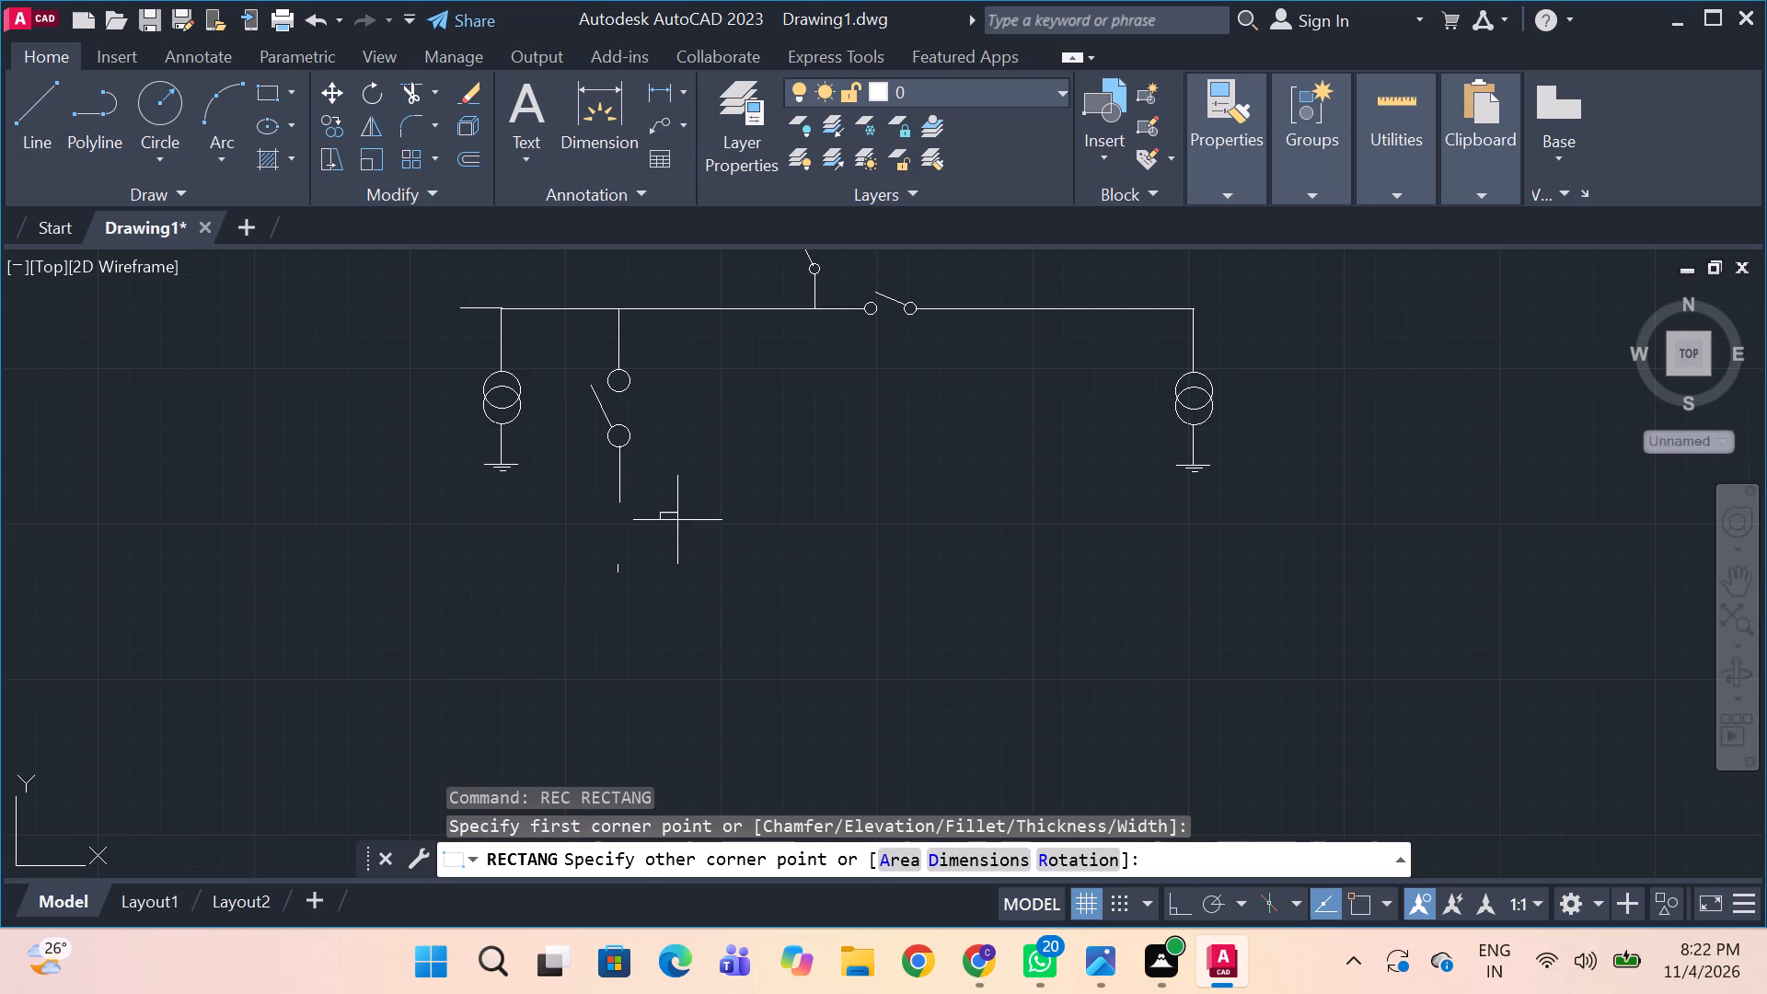
left_click_drag(677, 520, 715, 546)
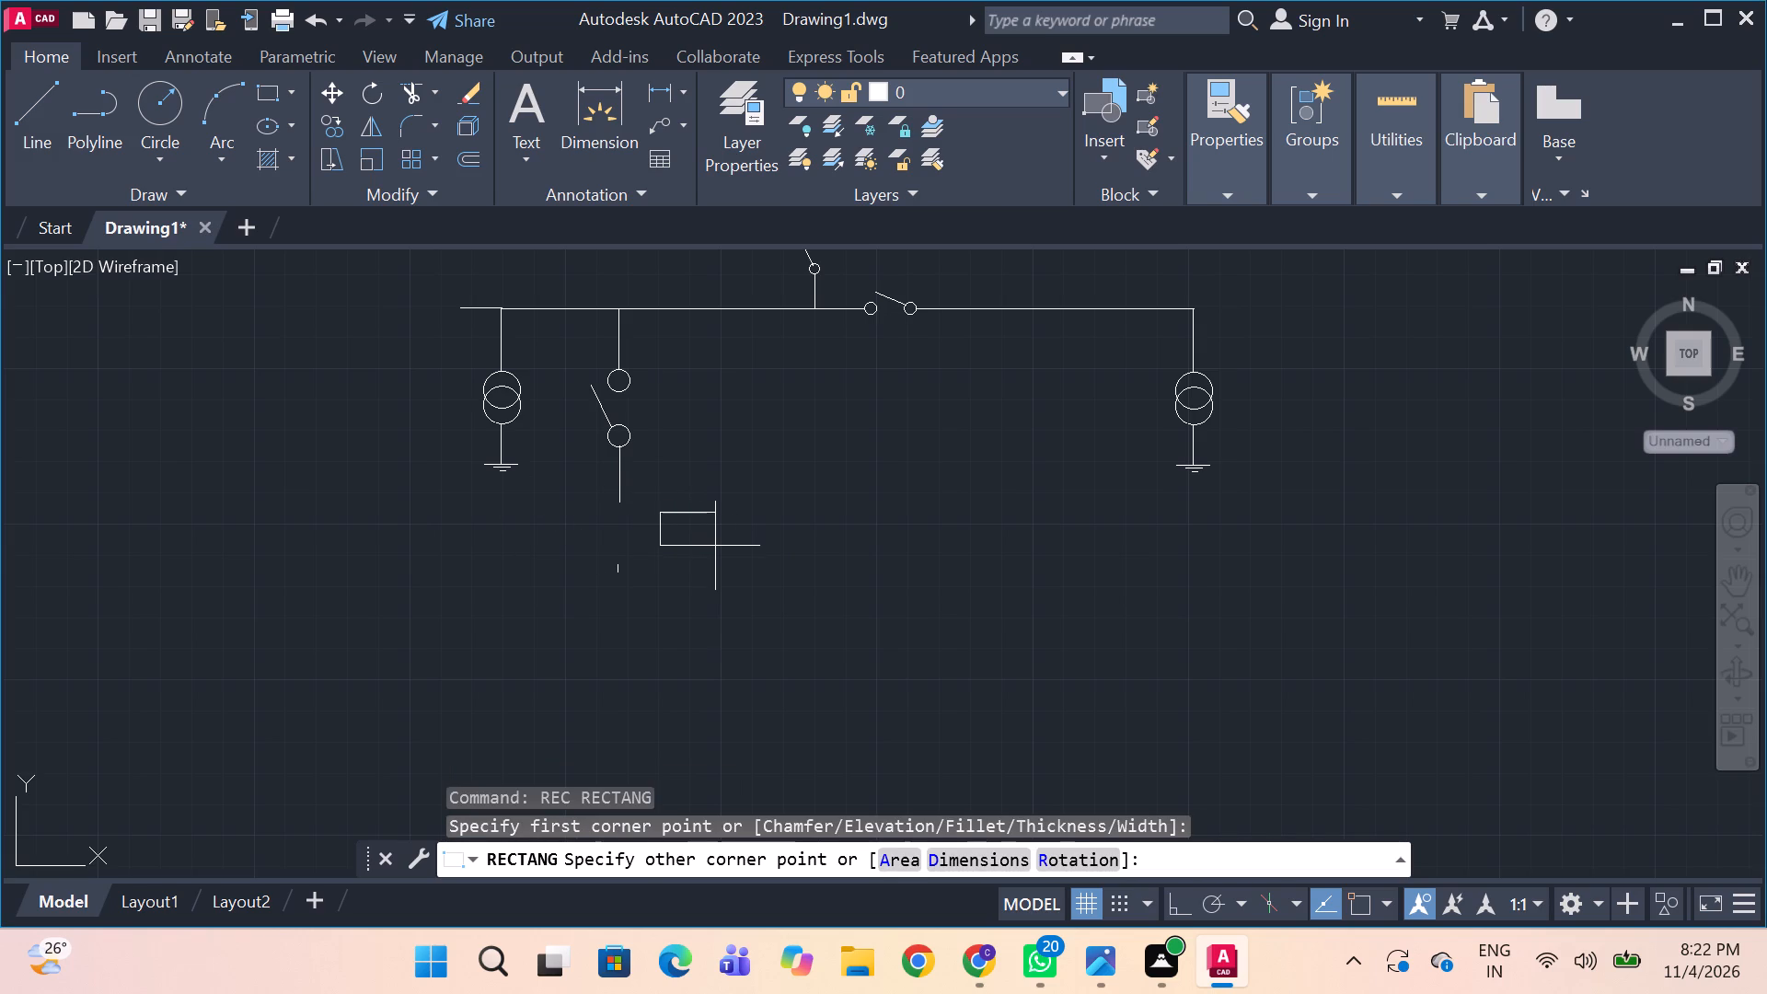
left_click(715, 546)
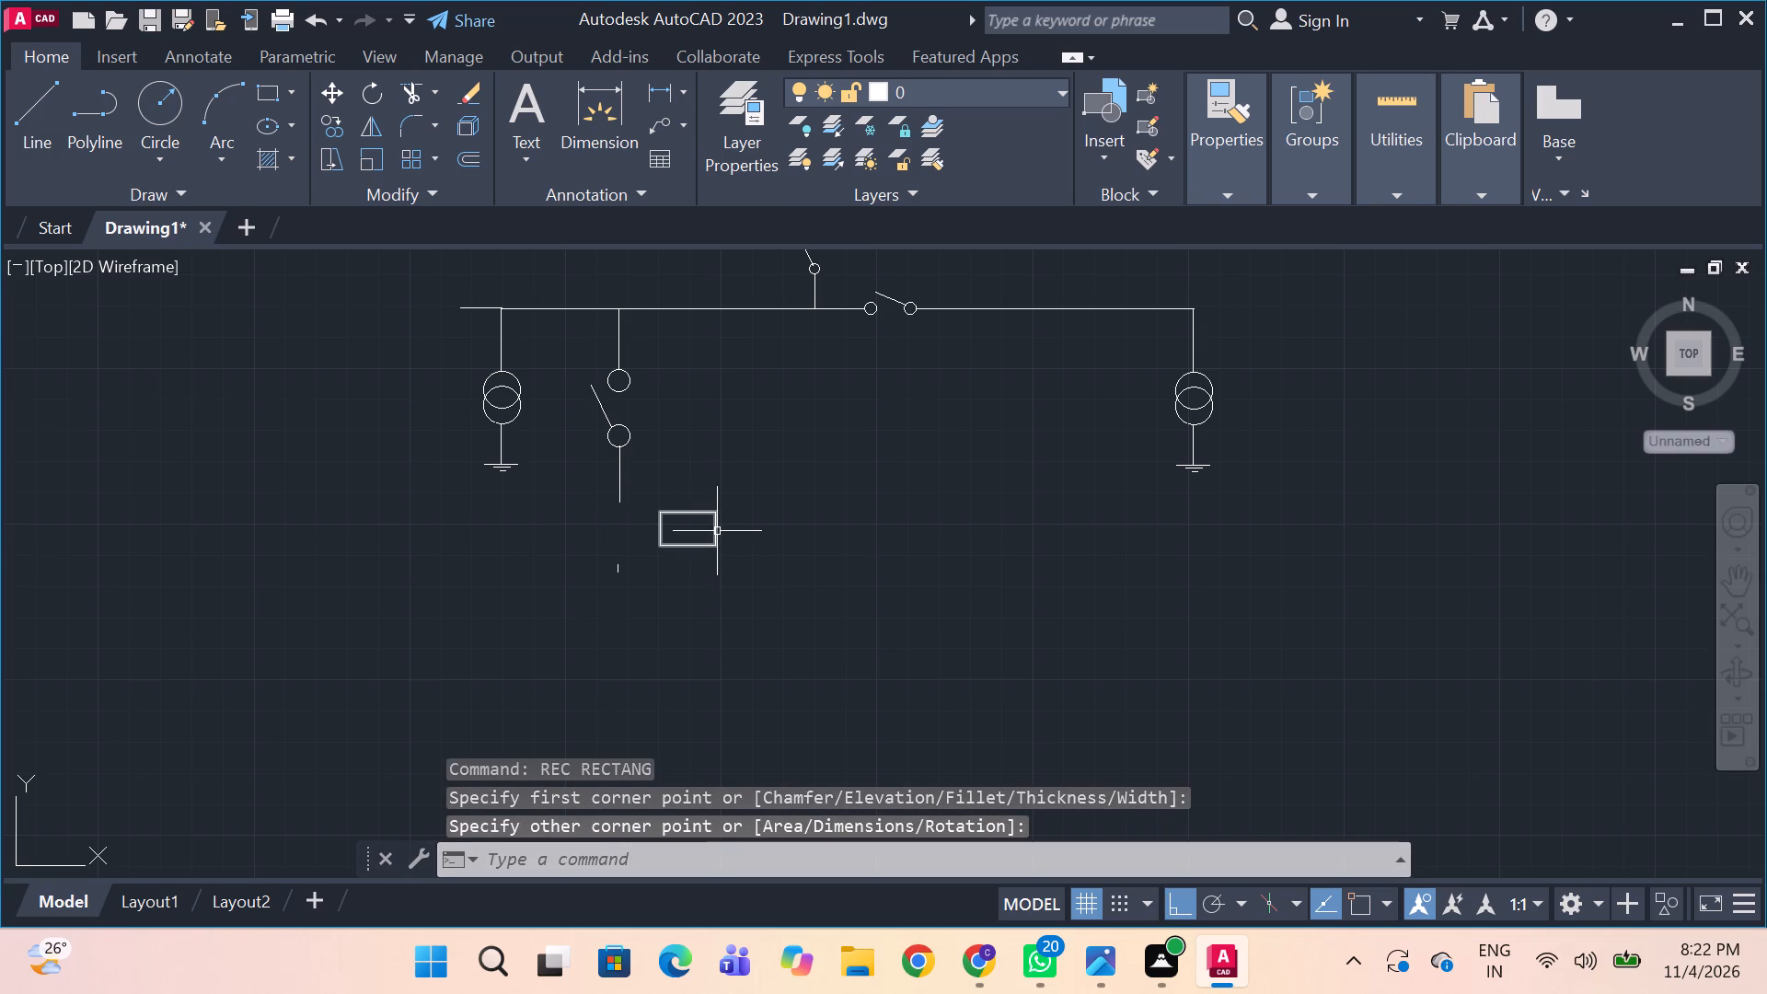
Move the 33KV VCB rectangle horizontally so it sits beneath the lower end of the left feeder line.
left_click(717, 528)
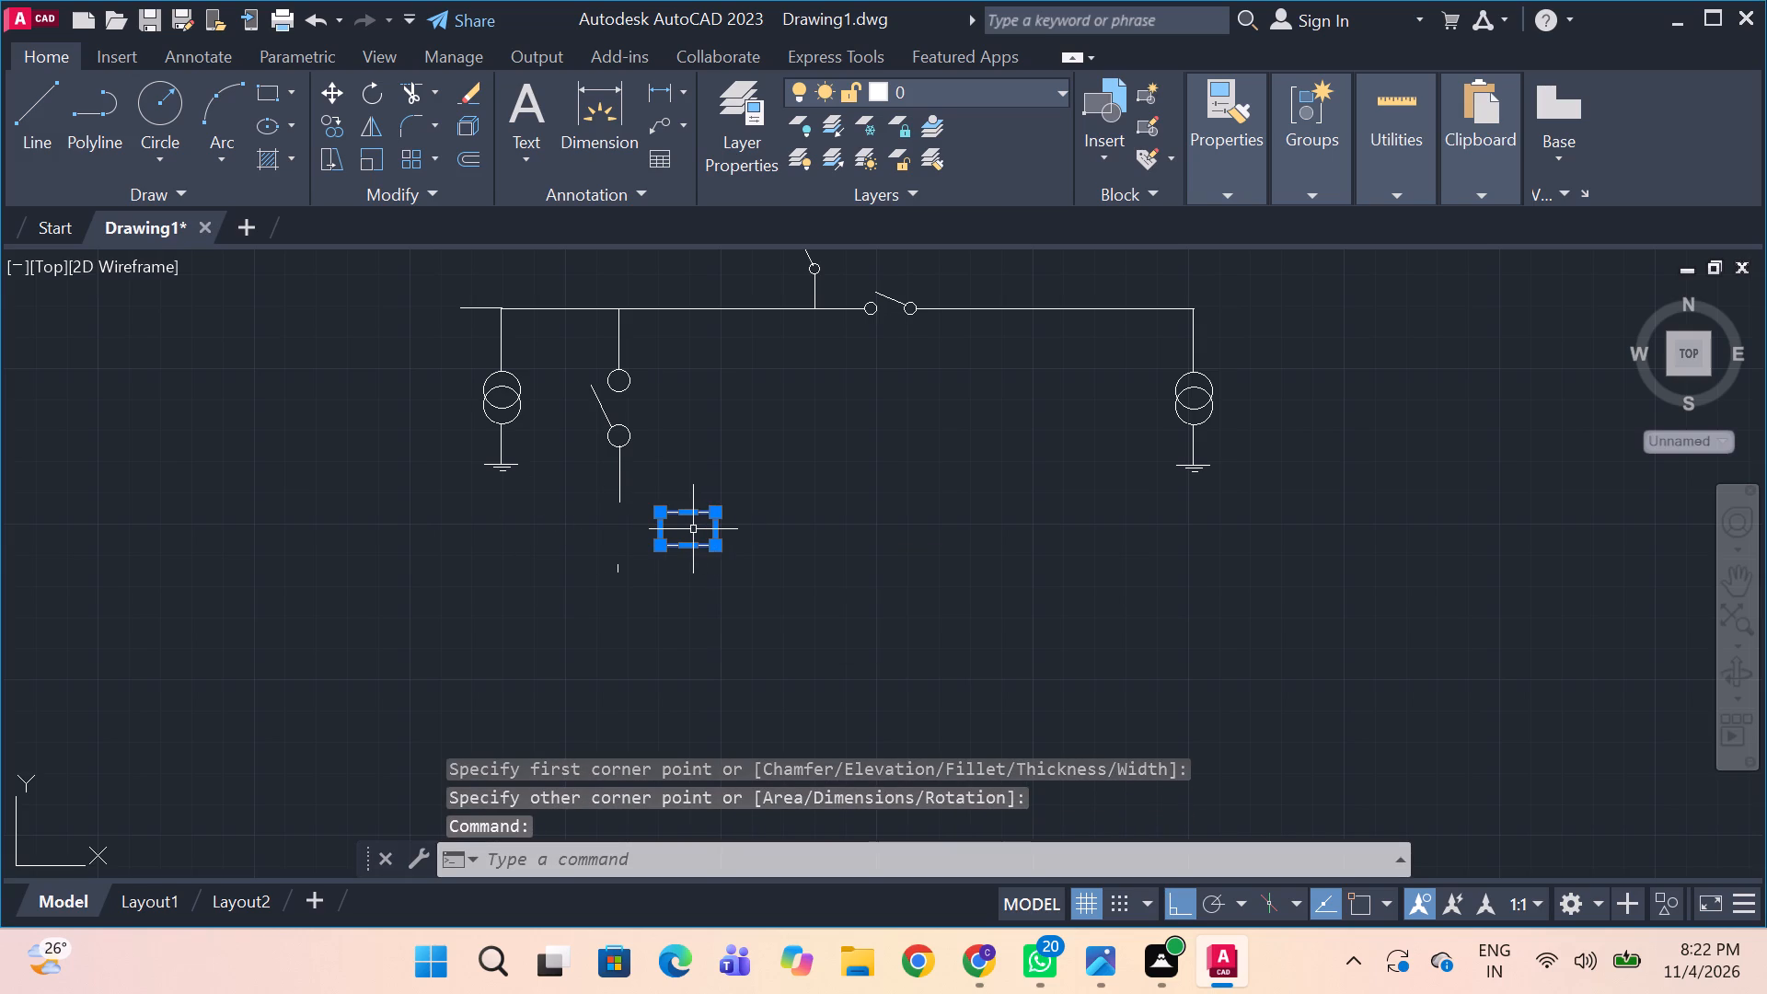
type("m")
key("space")
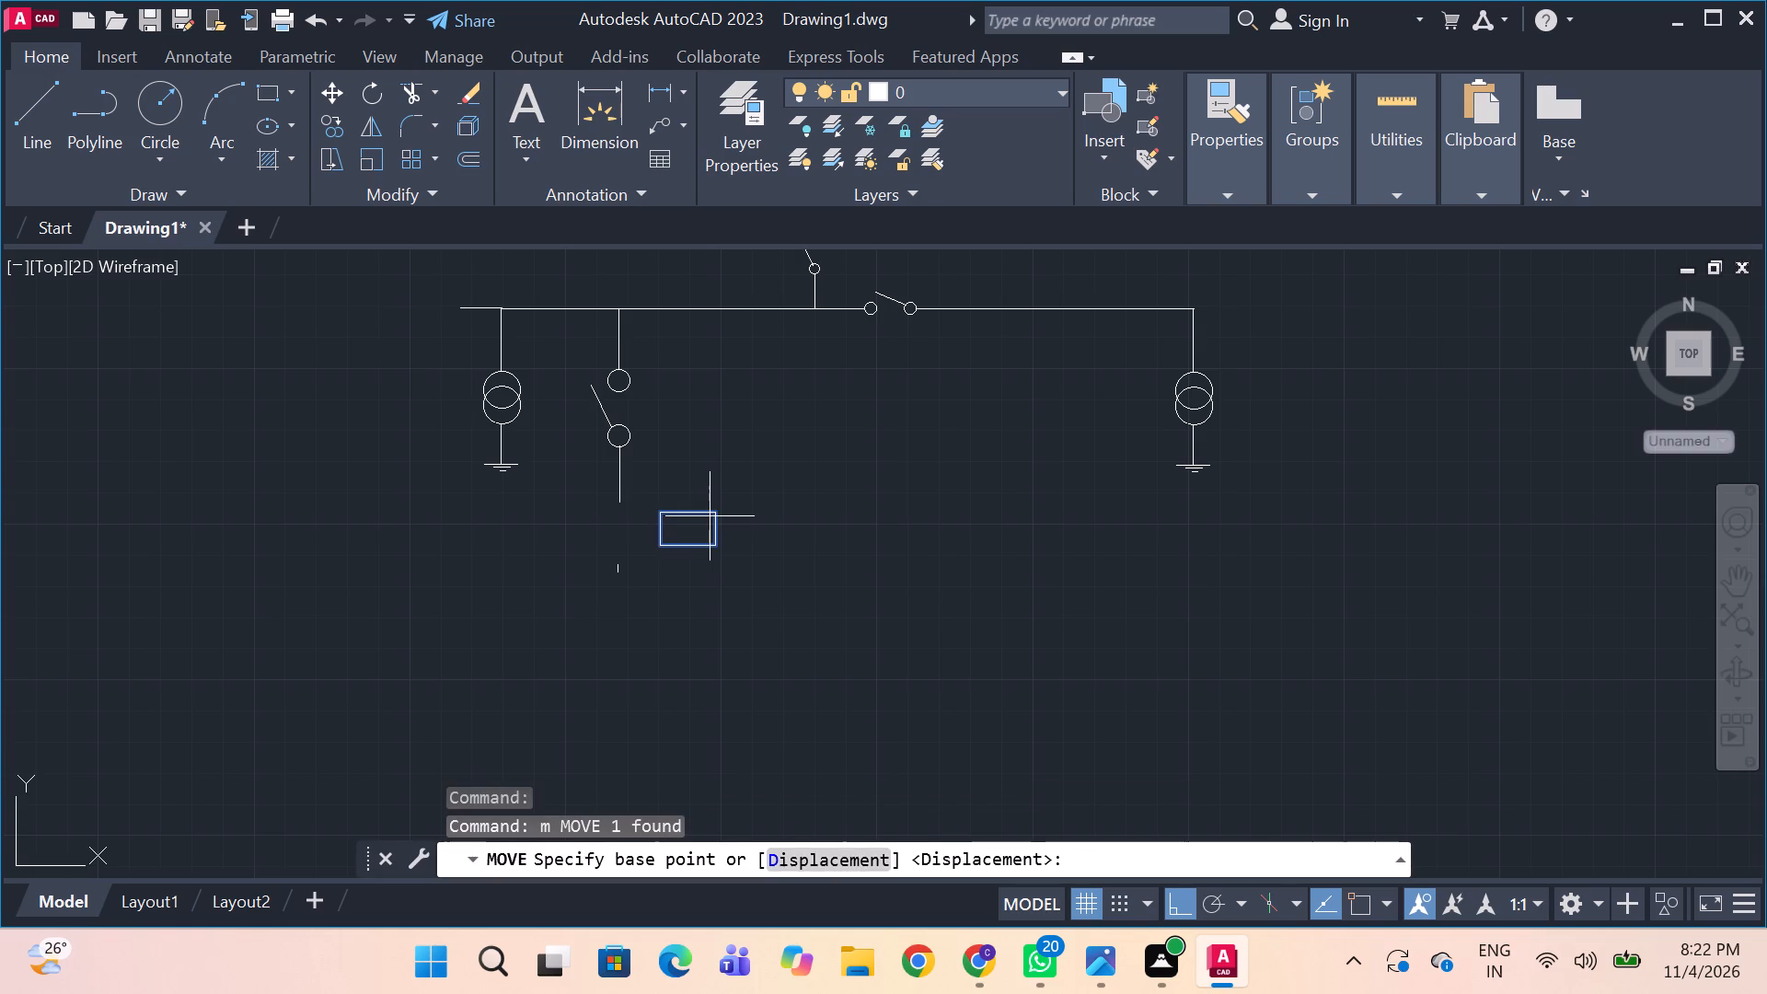
left_click_drag(701, 514, 640, 501)
left_click(640, 501)
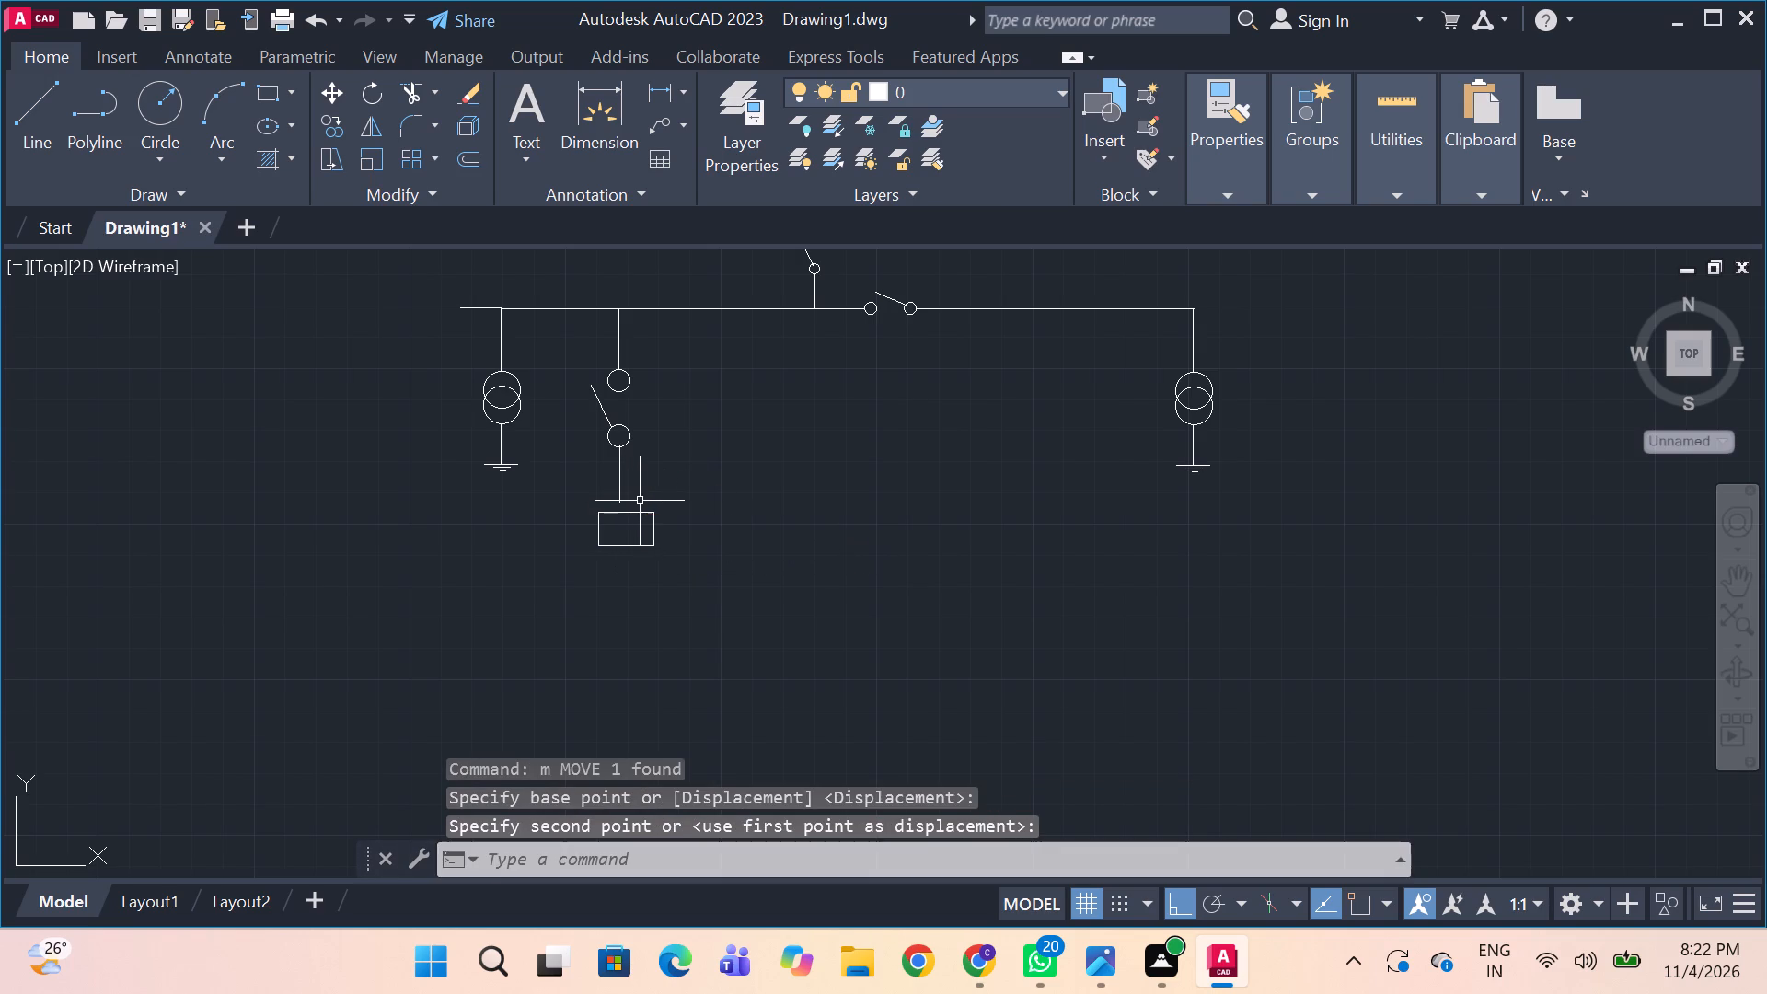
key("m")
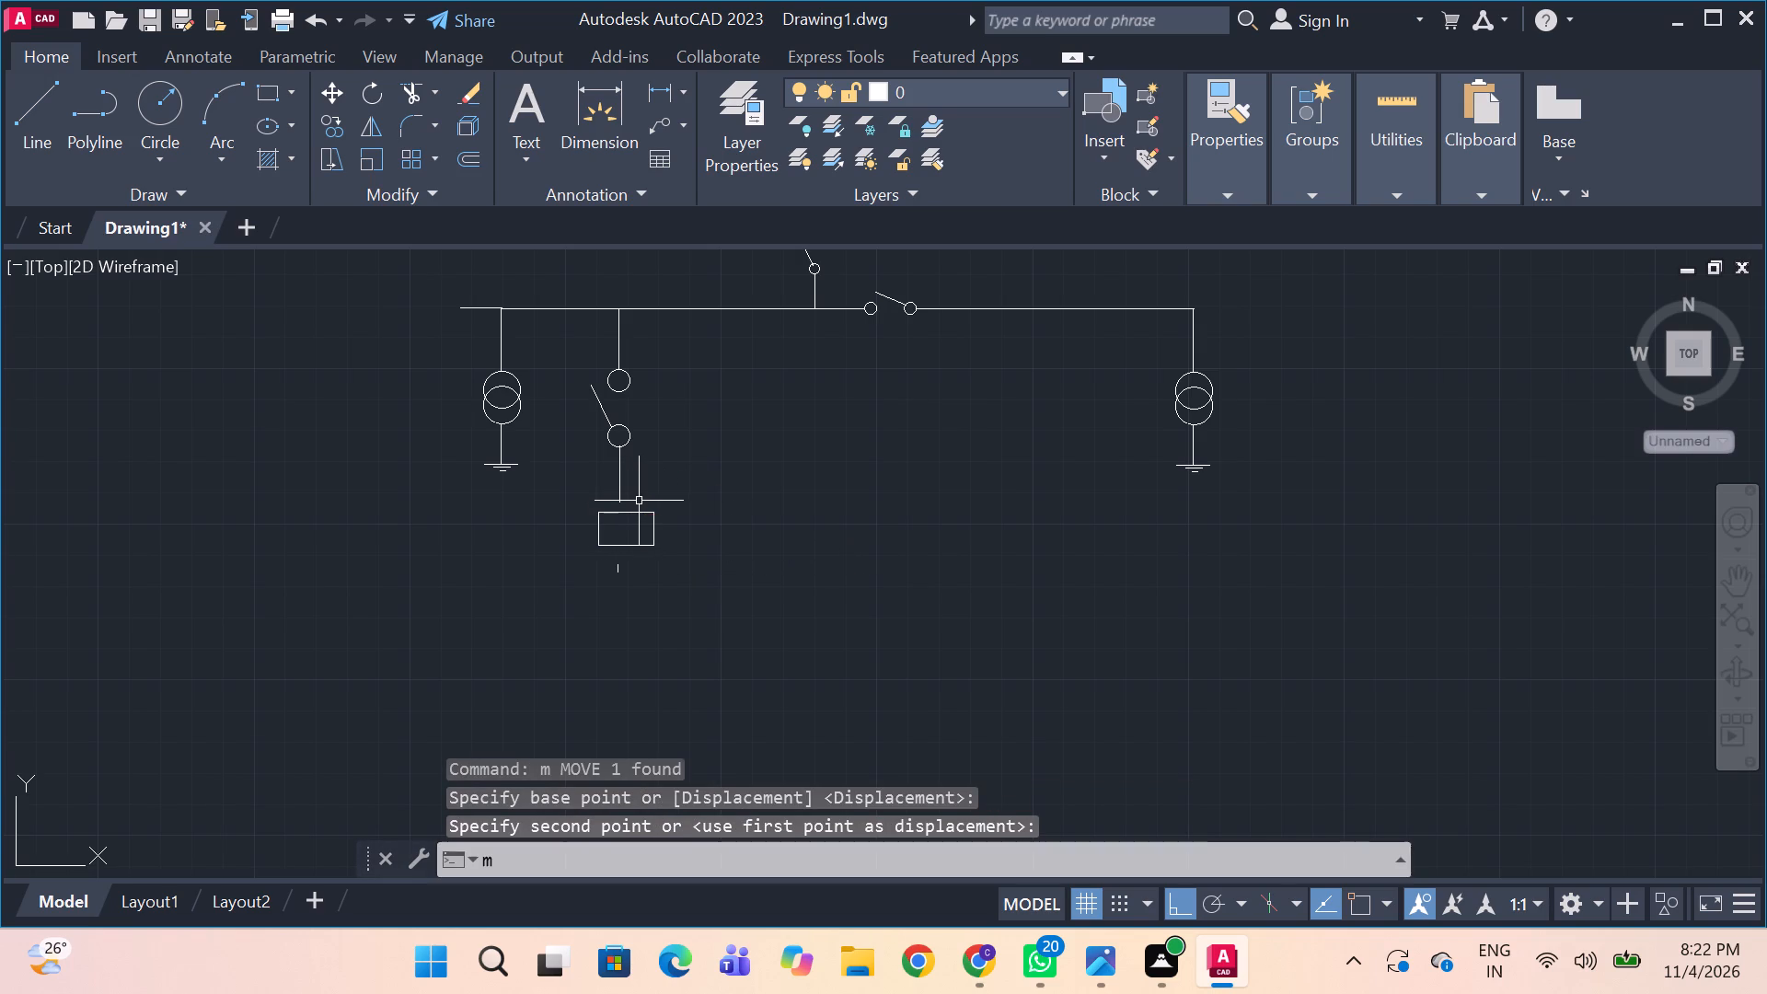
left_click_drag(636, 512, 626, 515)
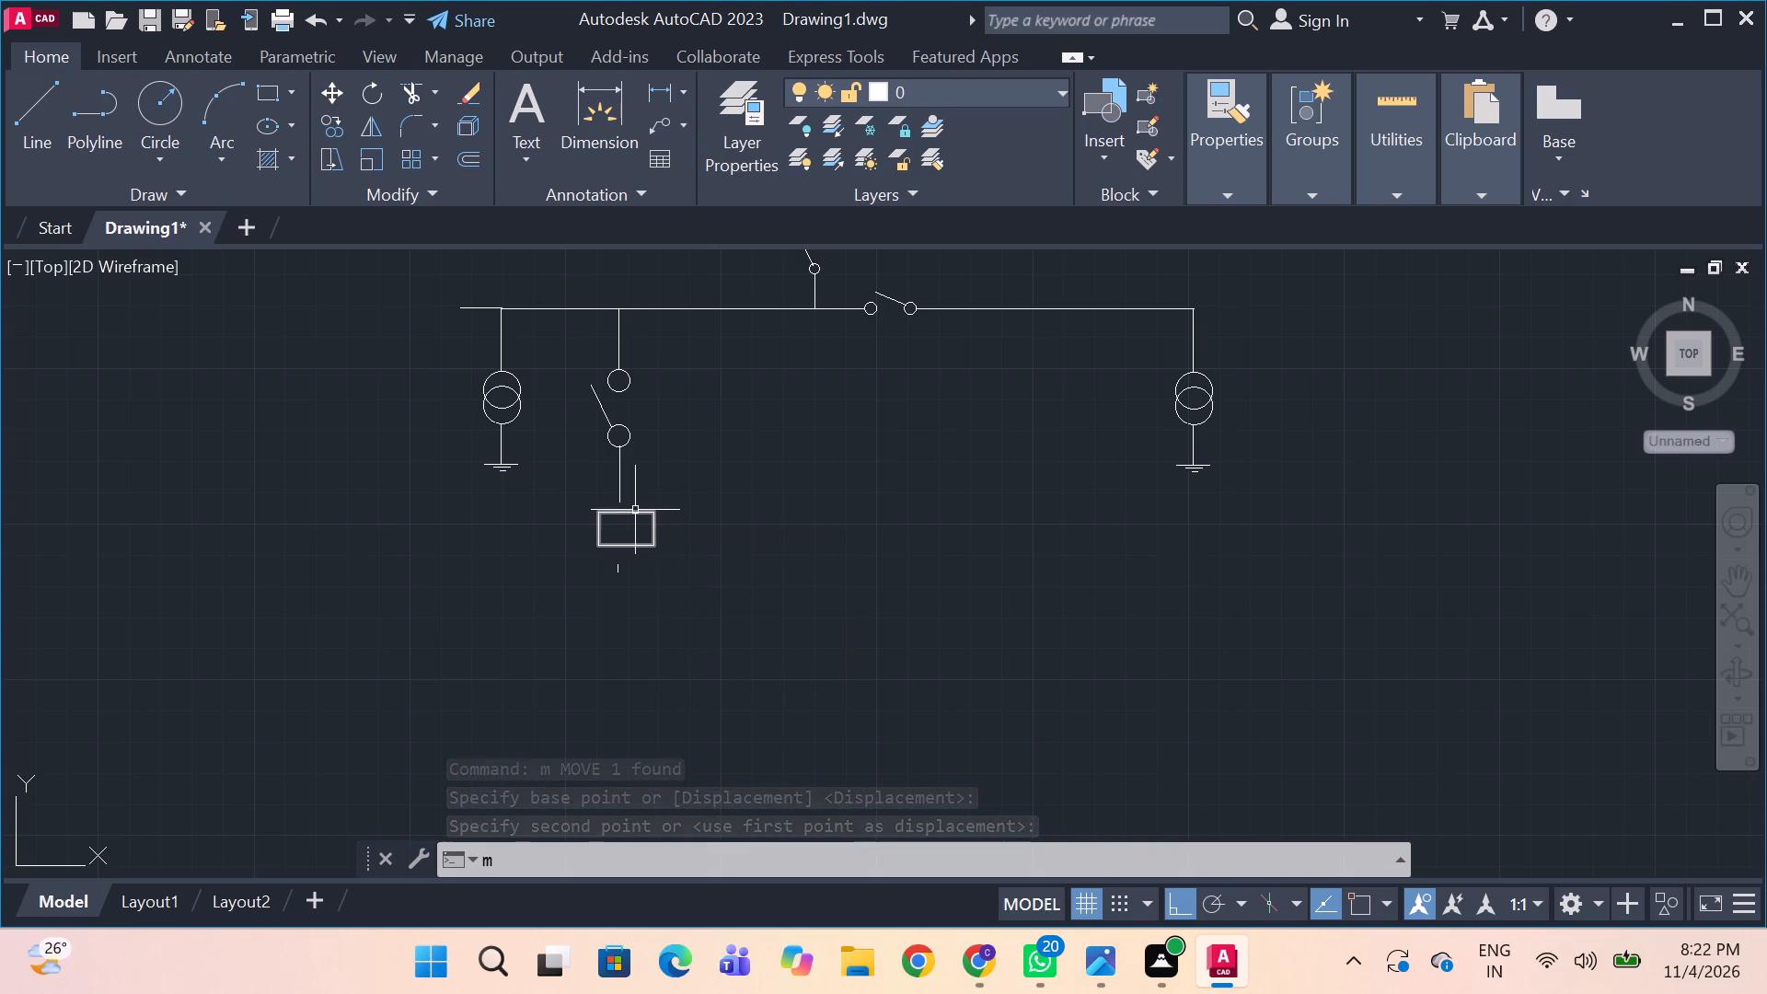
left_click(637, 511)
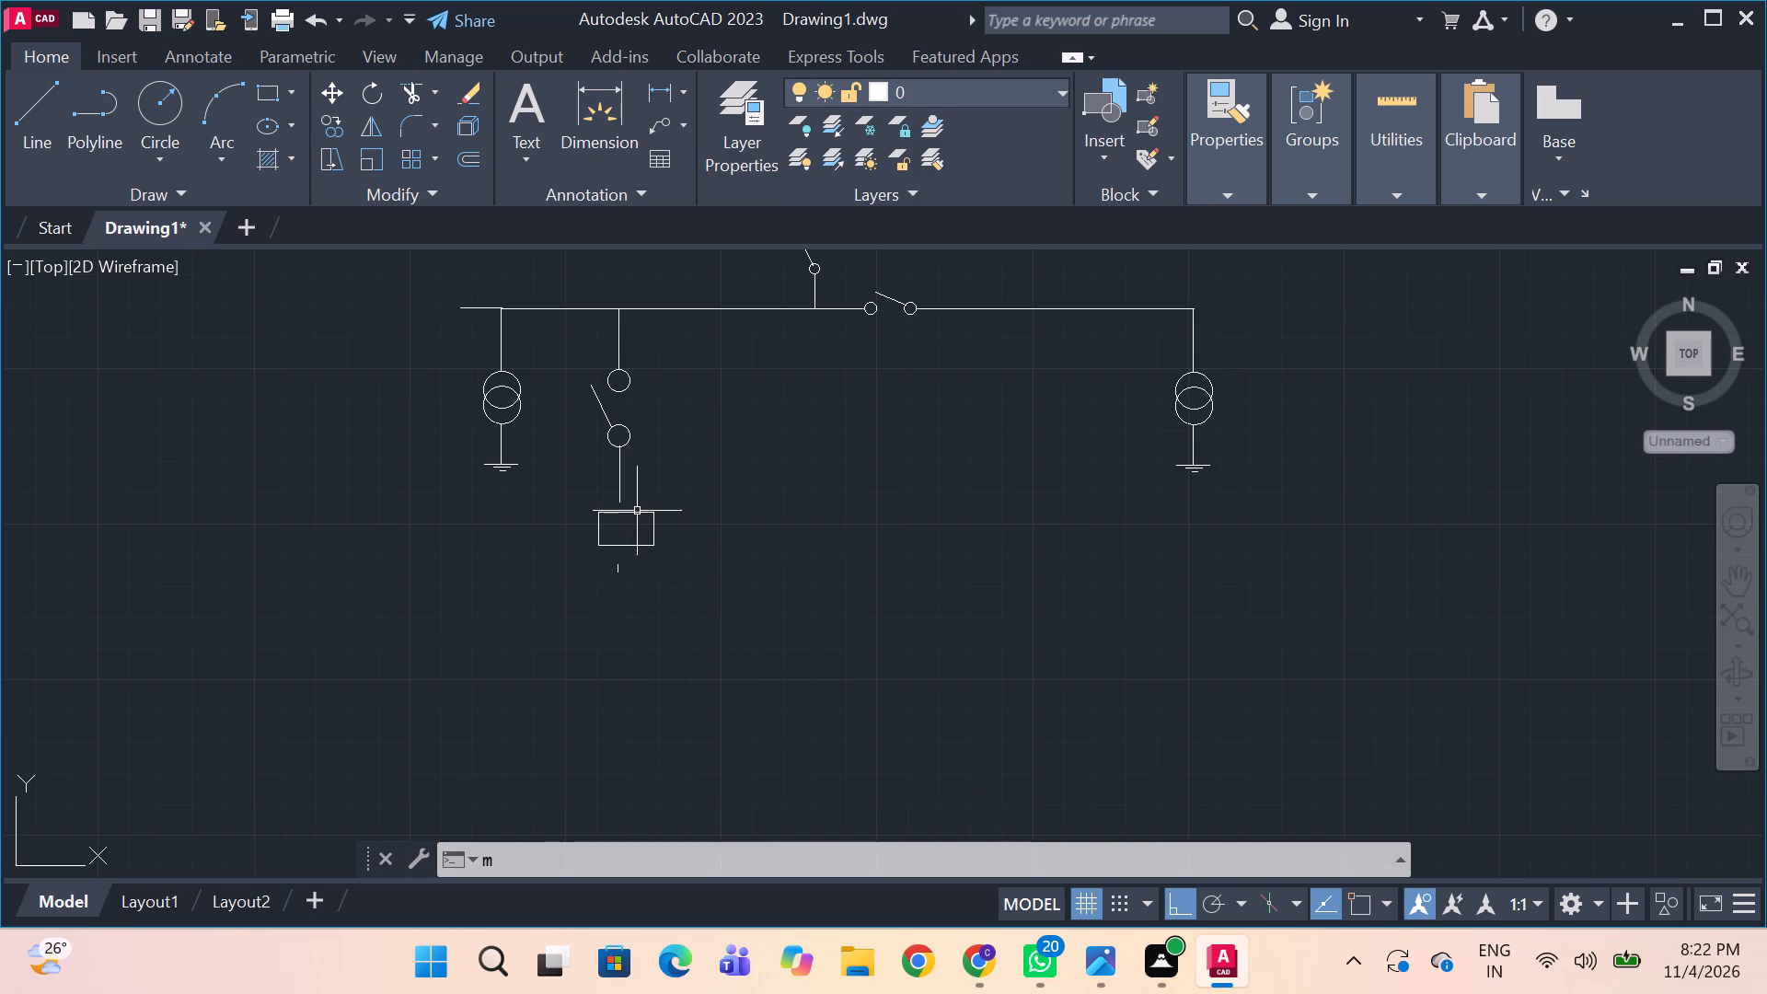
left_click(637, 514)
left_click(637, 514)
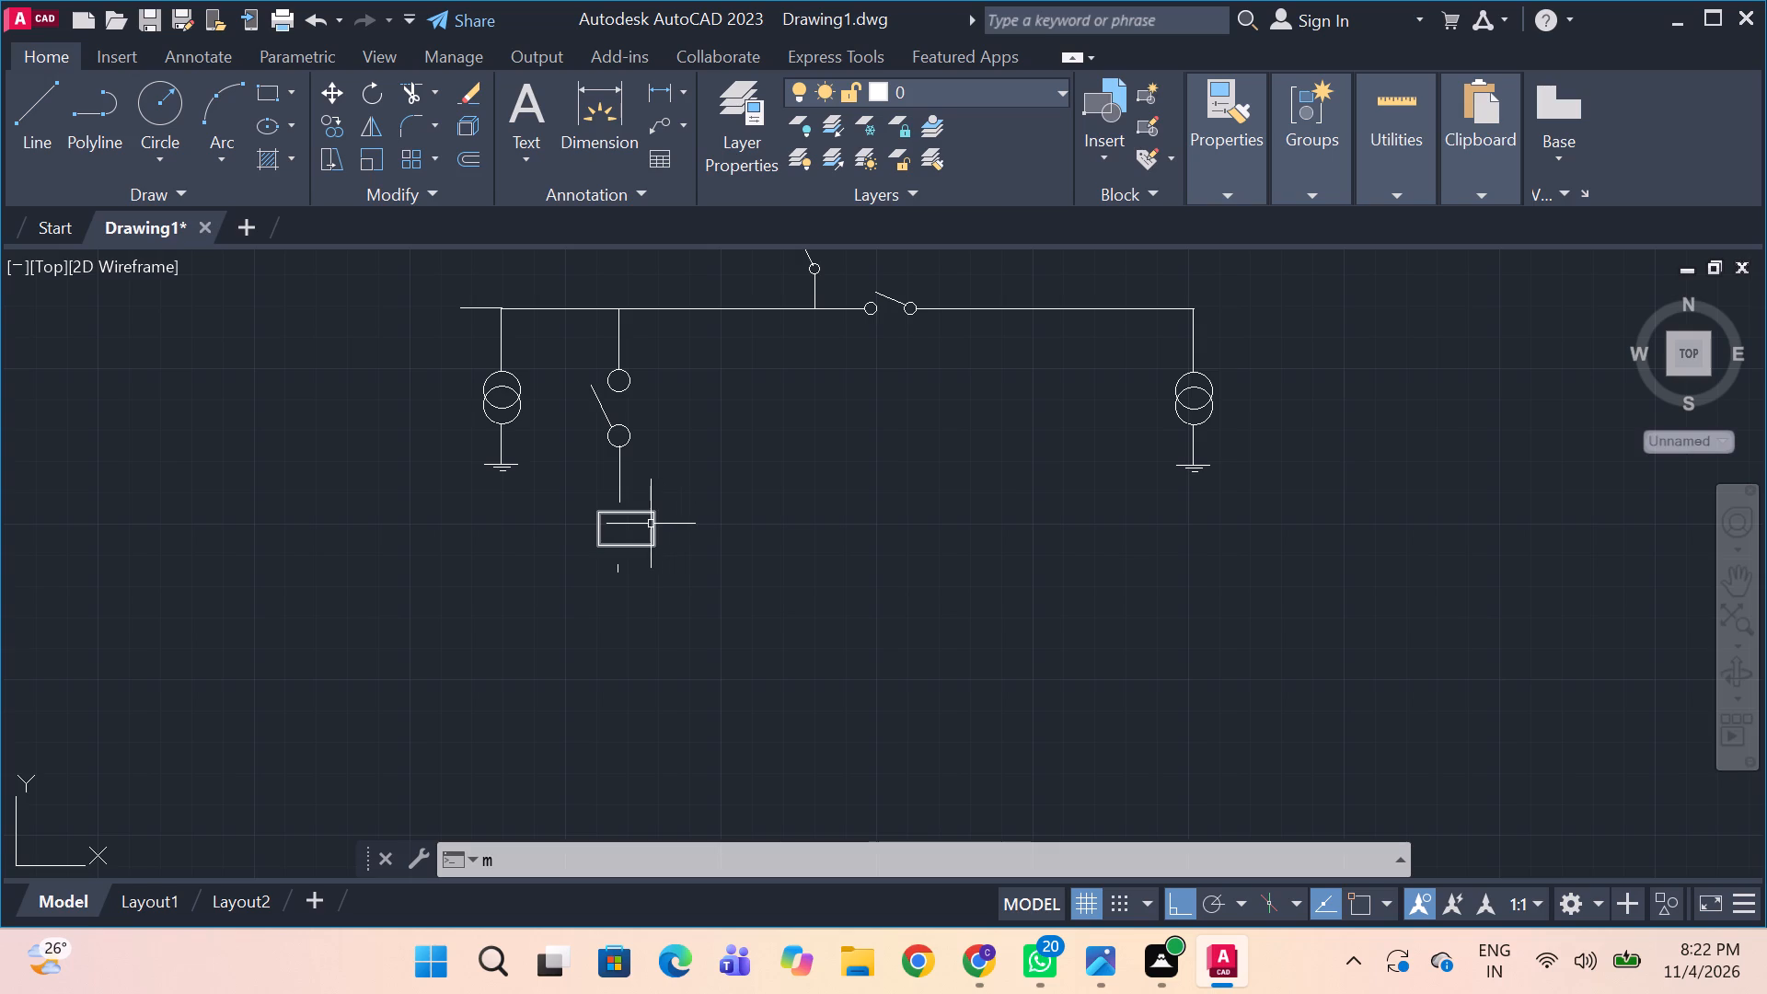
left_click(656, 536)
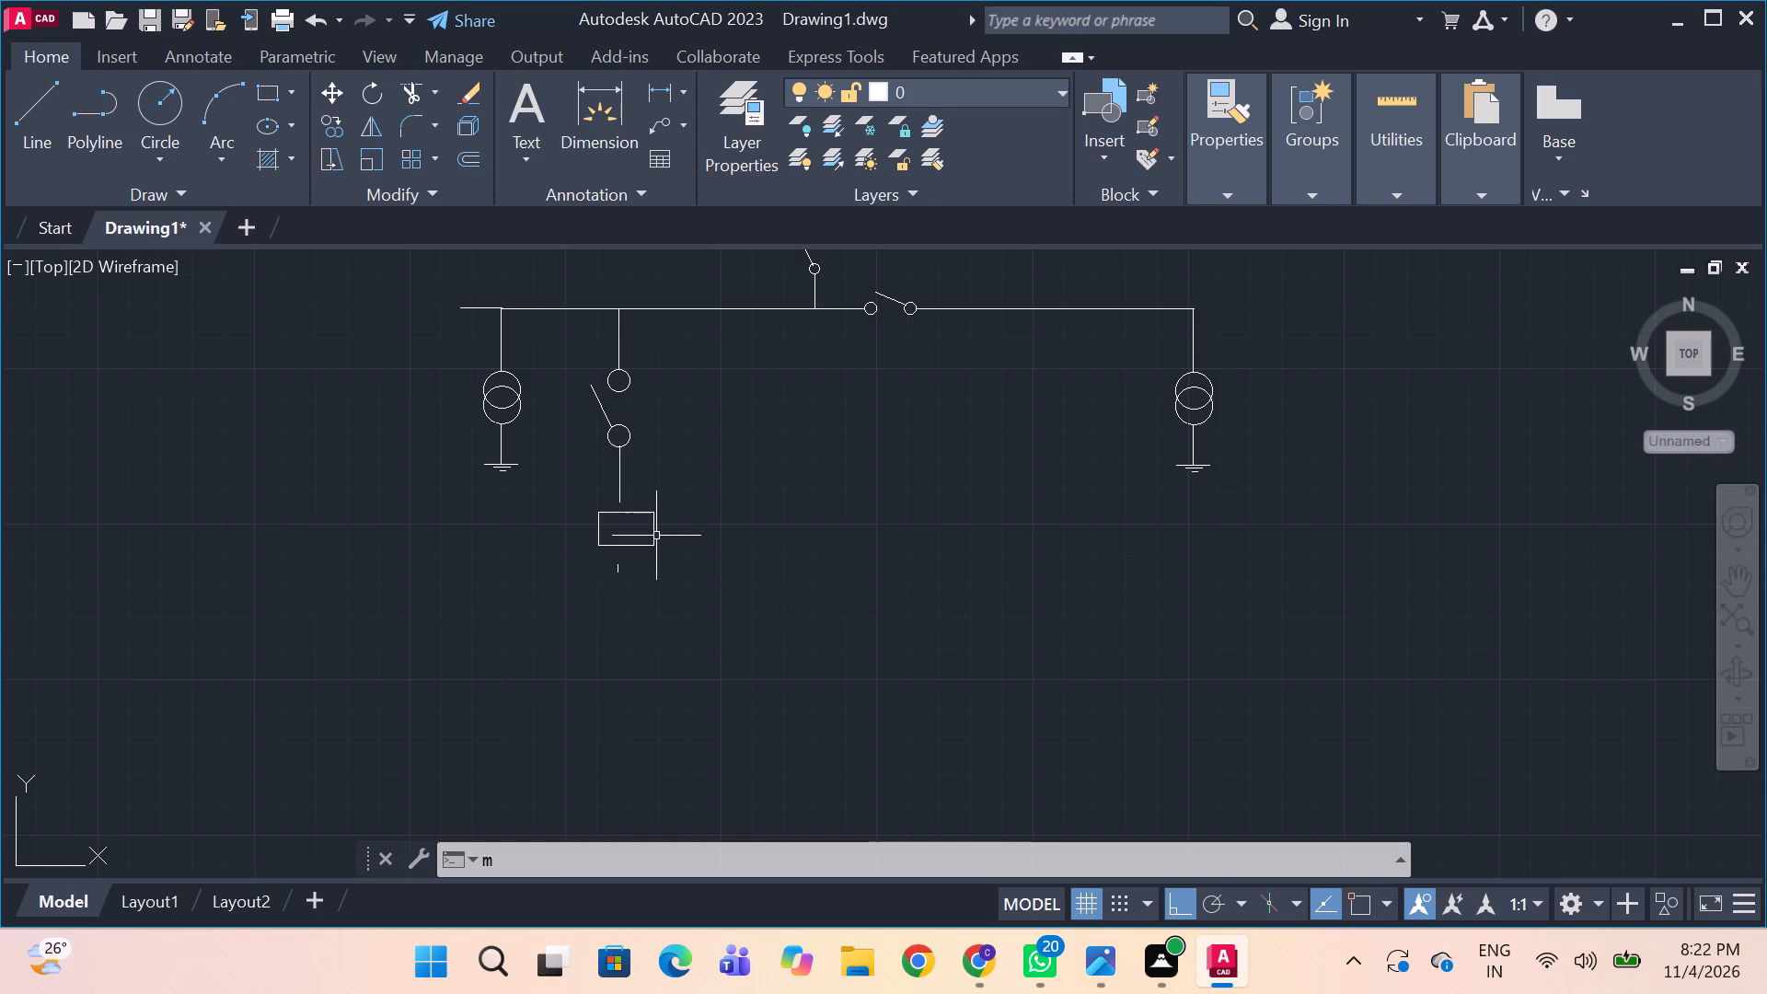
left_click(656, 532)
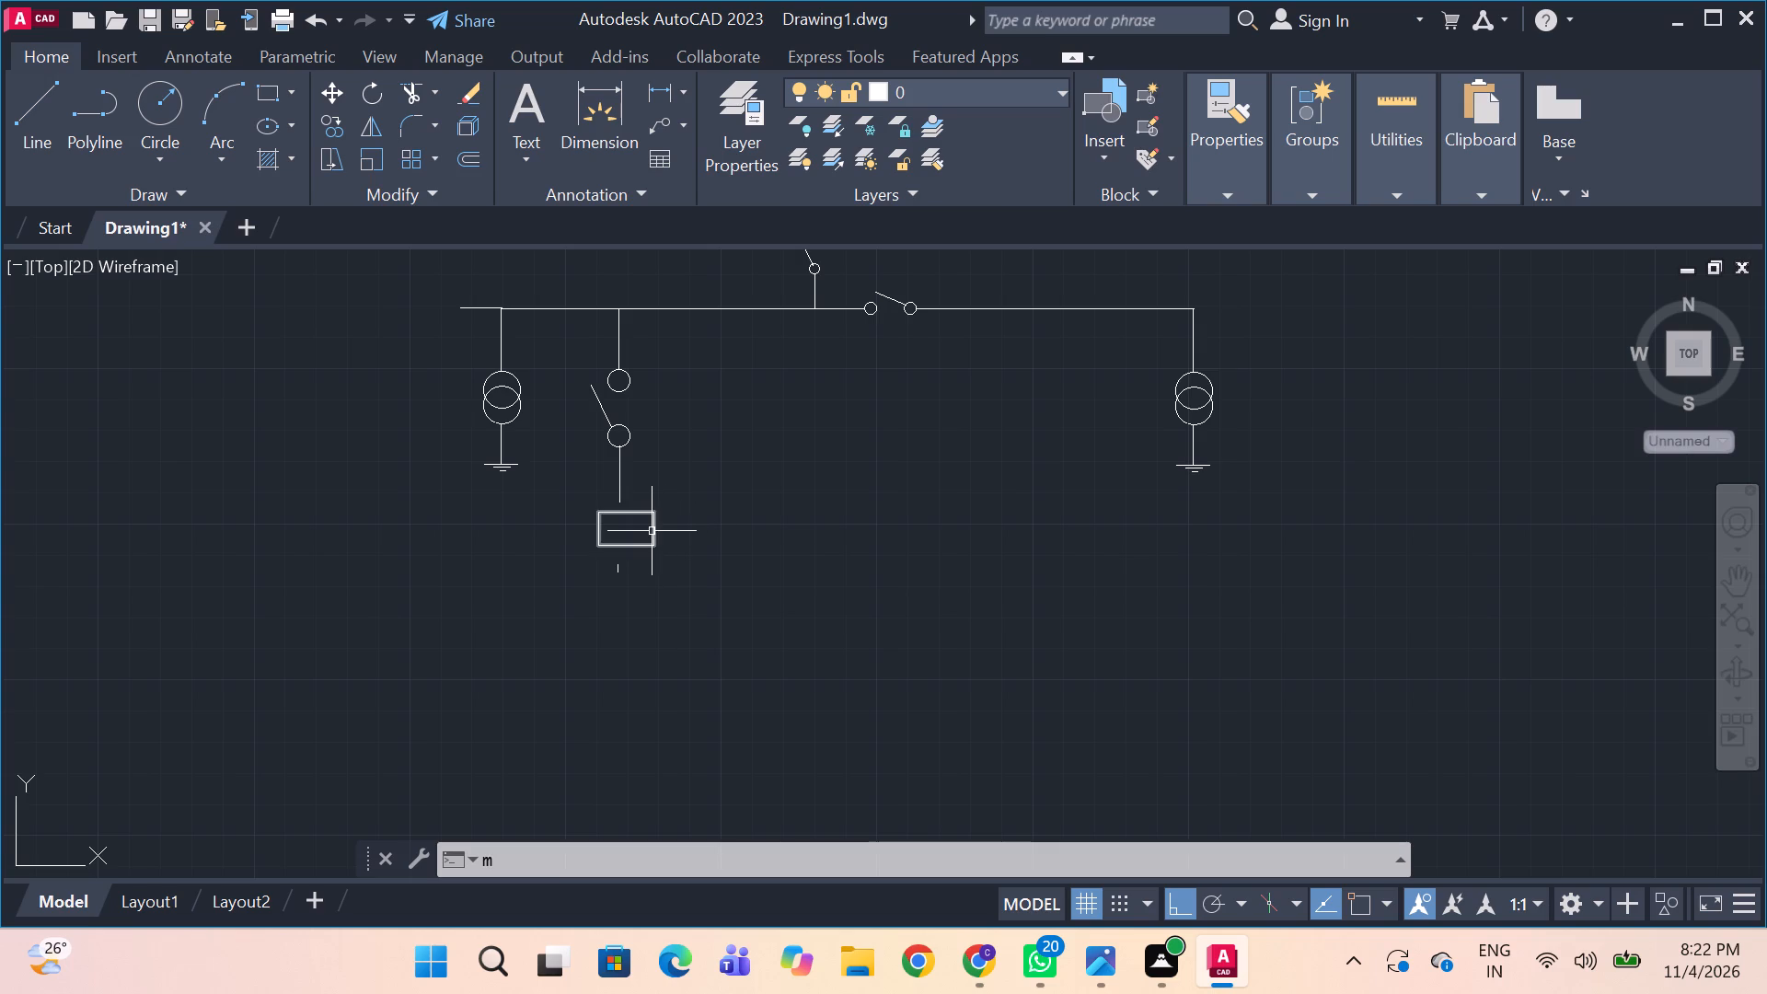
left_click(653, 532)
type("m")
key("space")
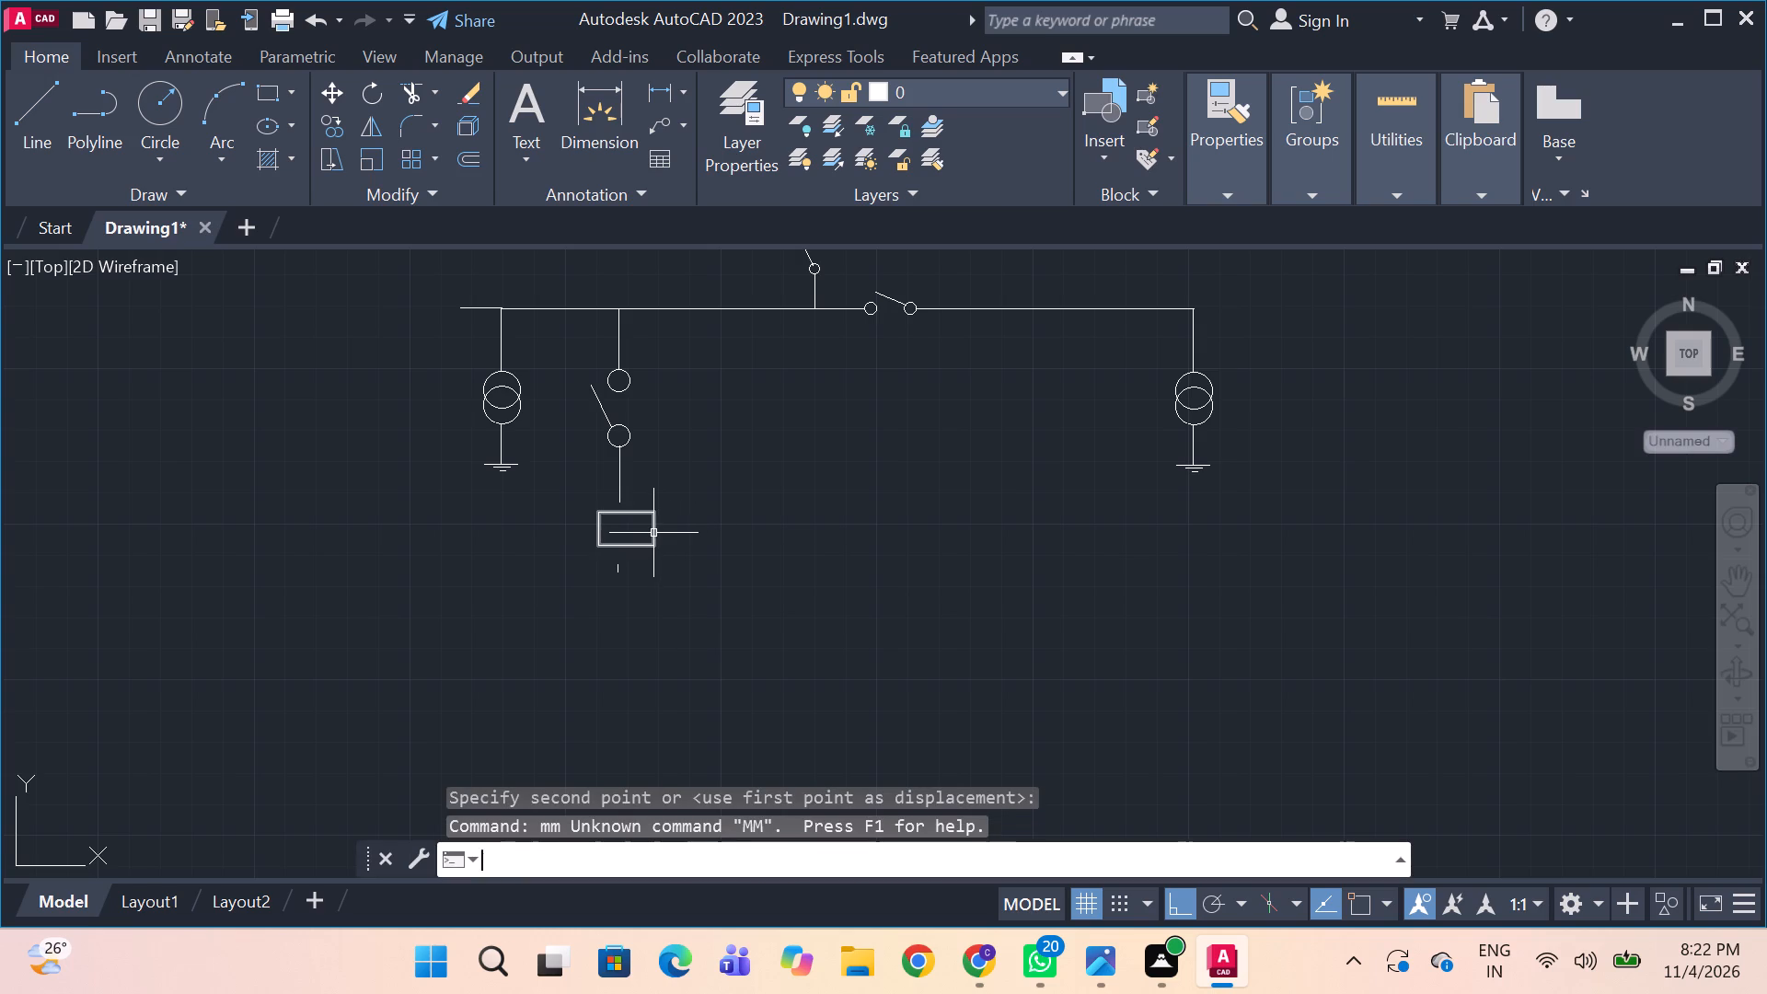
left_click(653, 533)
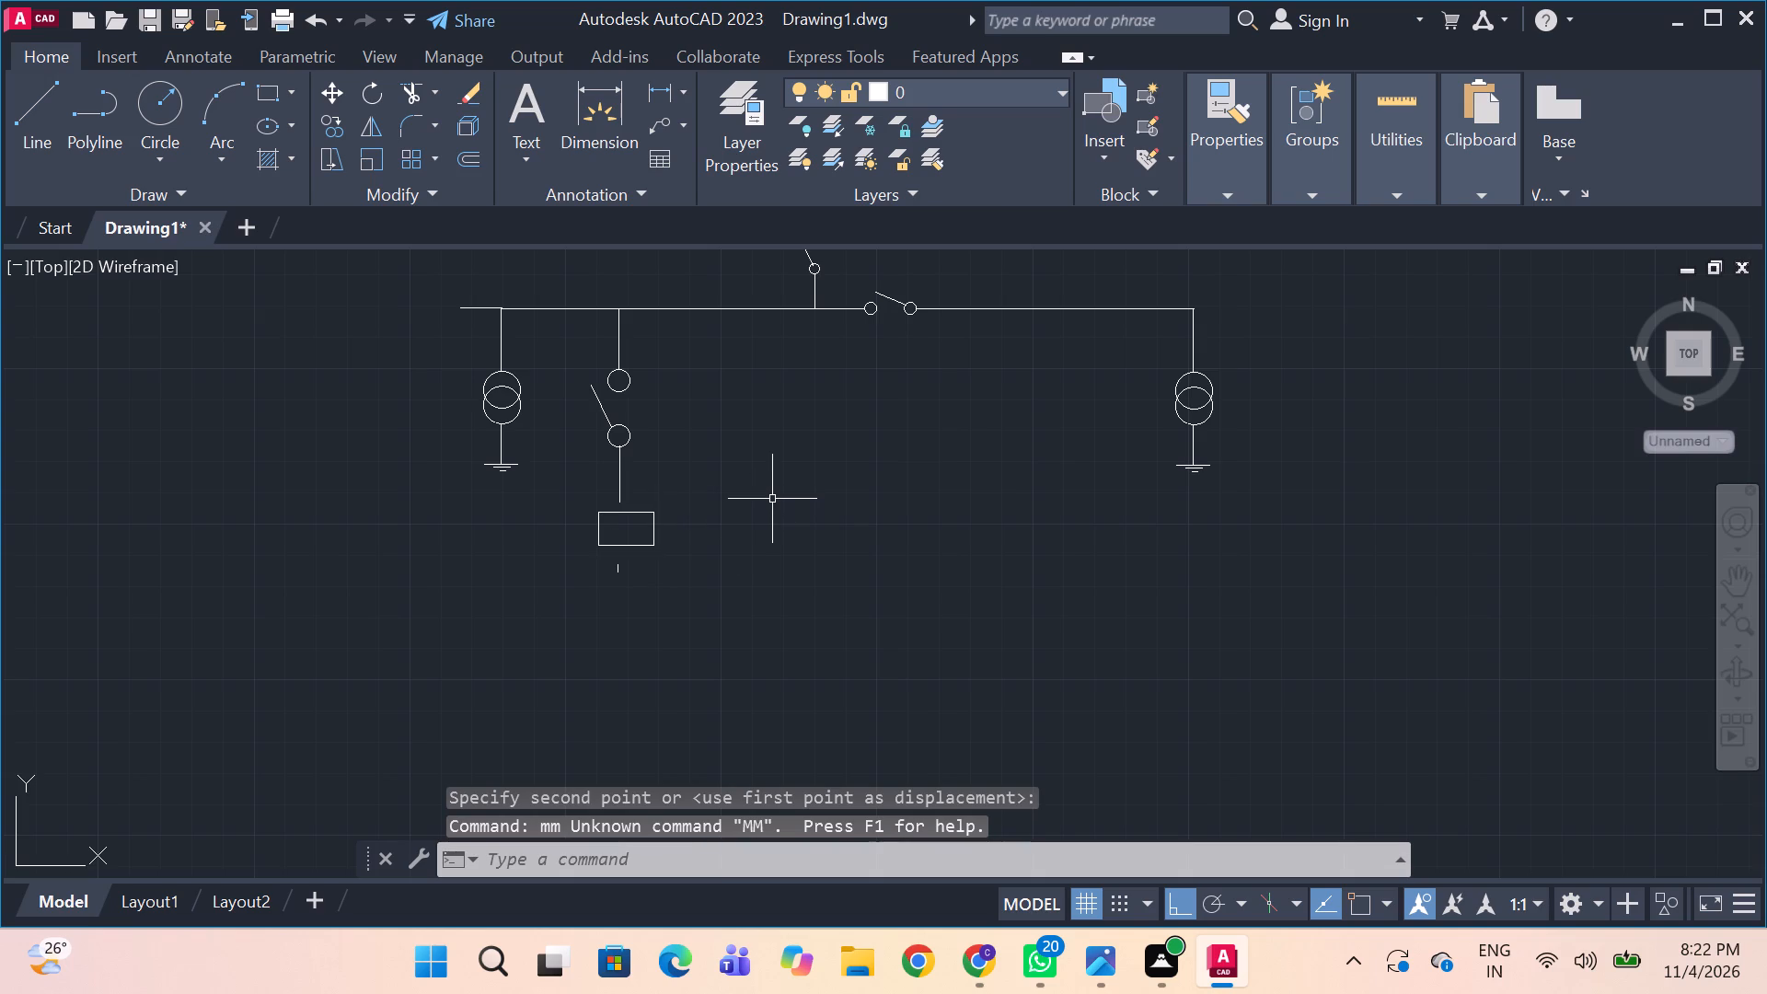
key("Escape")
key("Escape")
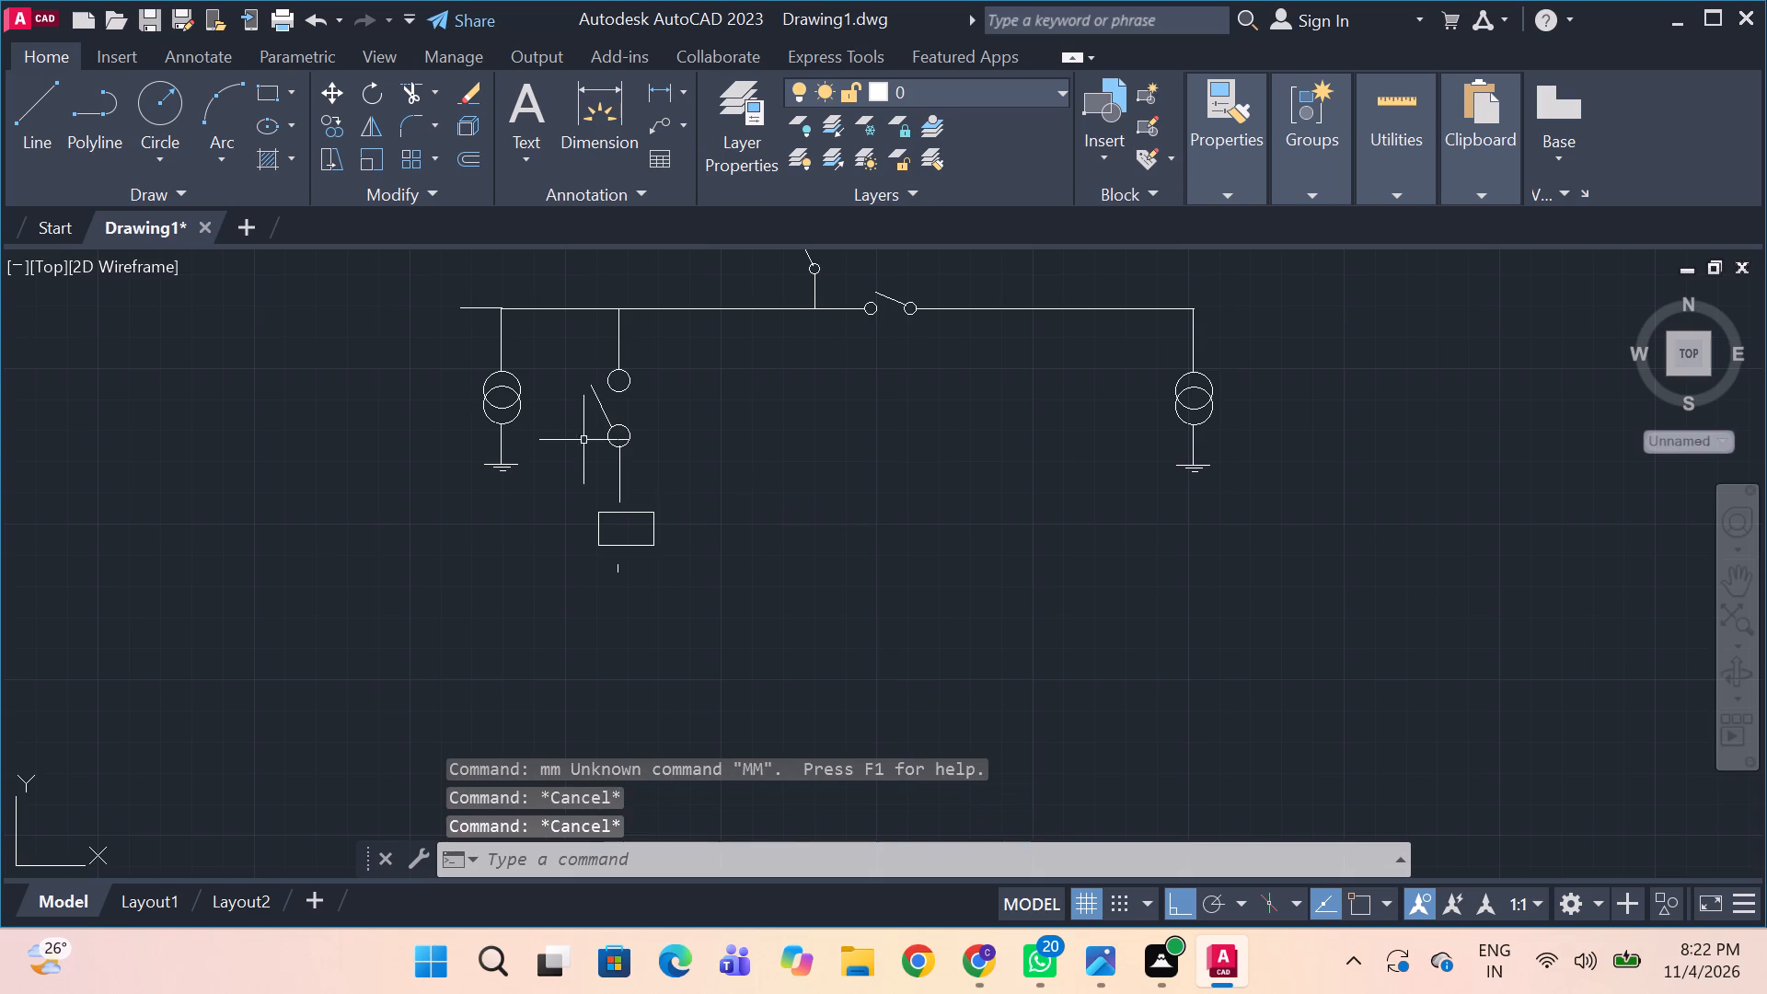
Shift the VCB rectangle slightly farther left to centre it on the left feeder line.
left_click(655, 521)
type("m")
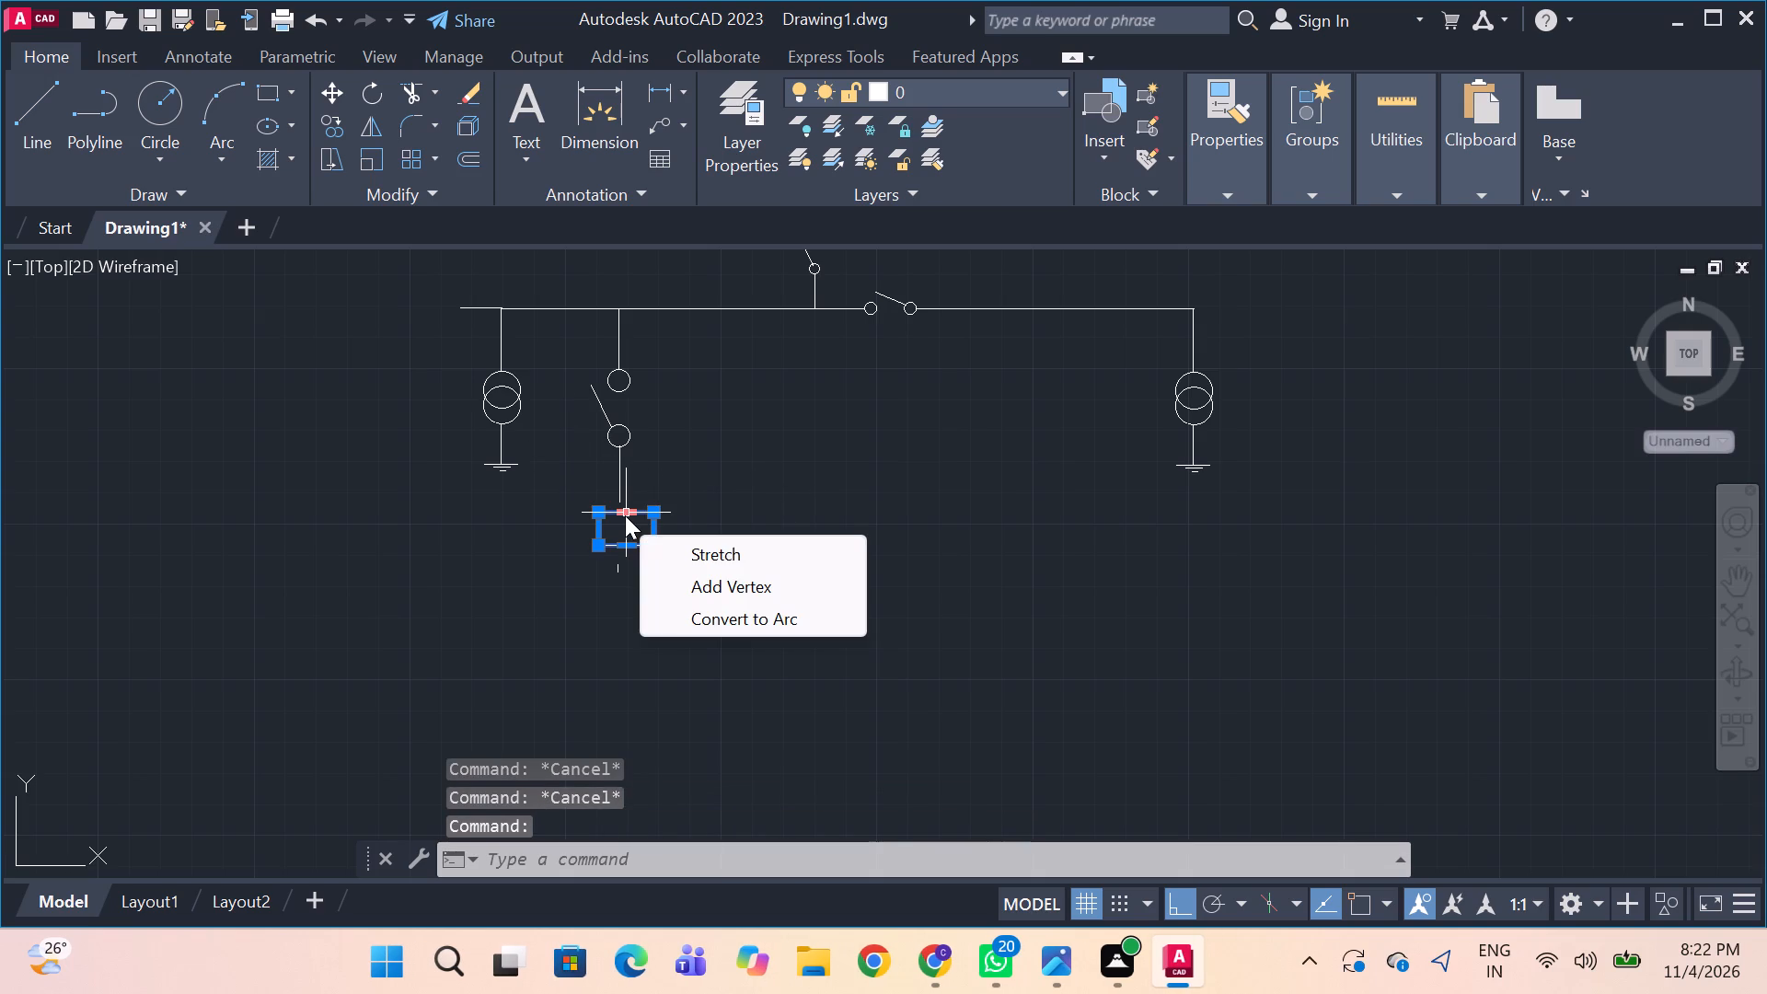
key("space")
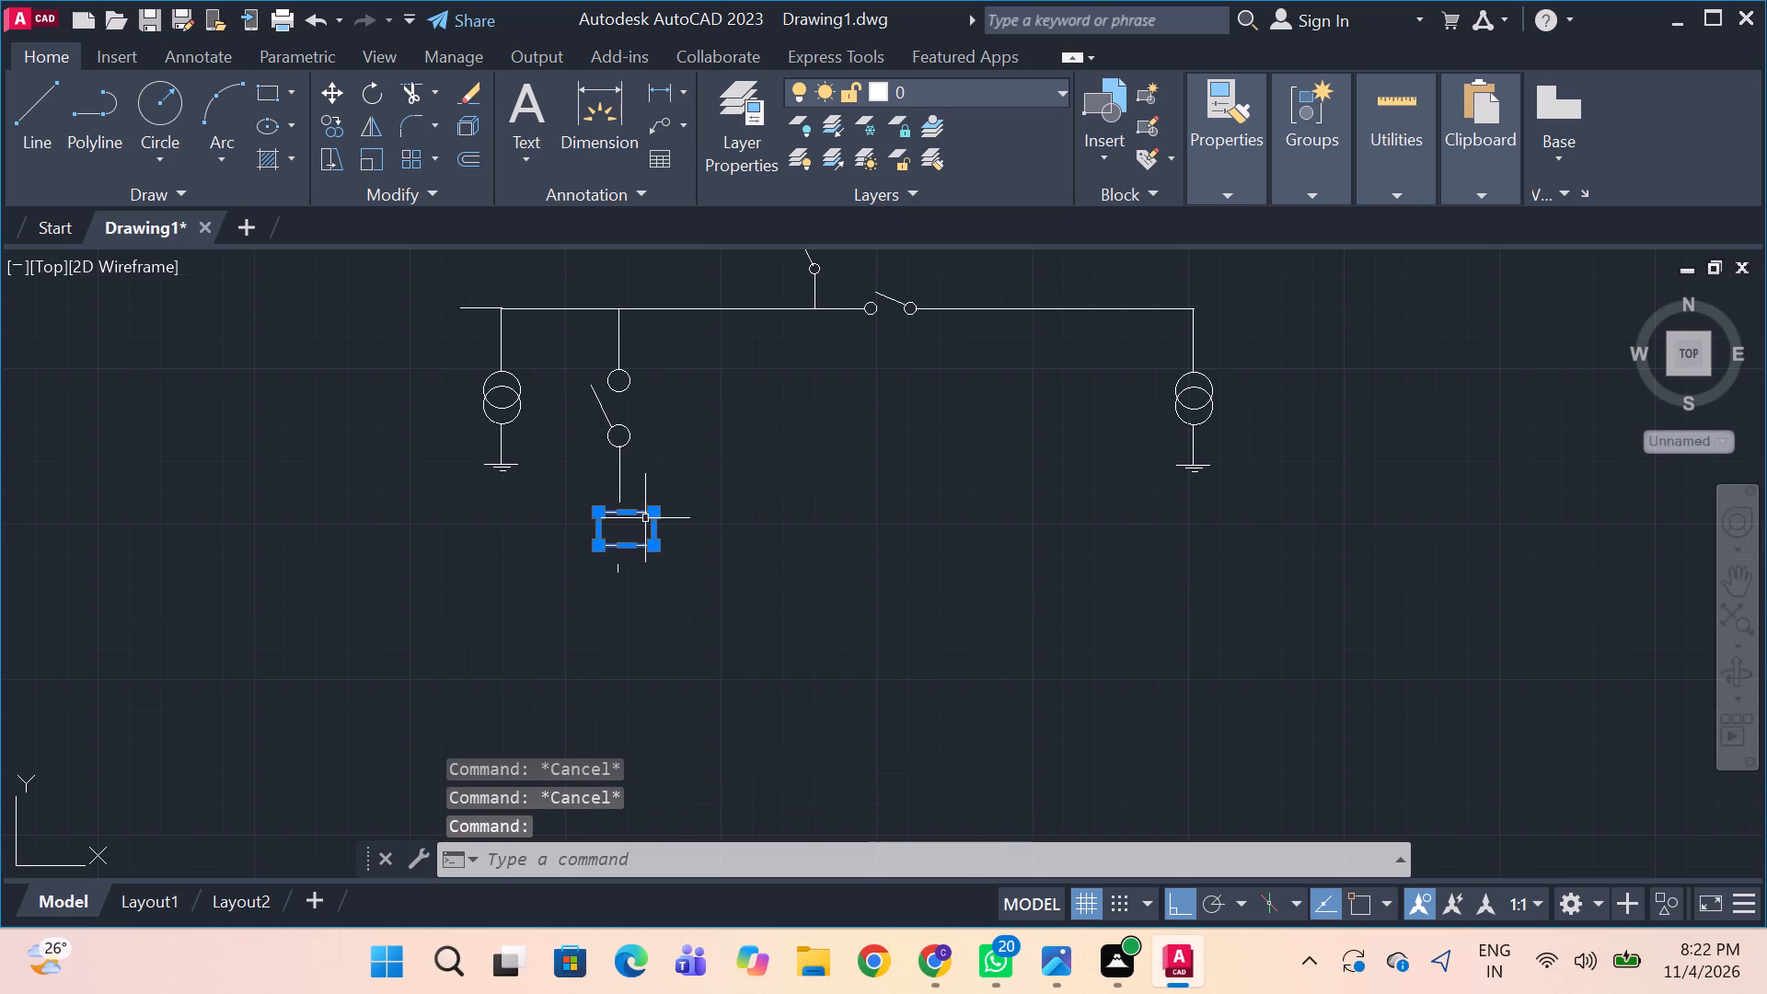
left_click_drag(645, 518, 634, 524)
left_click_drag(654, 525, 655, 526)
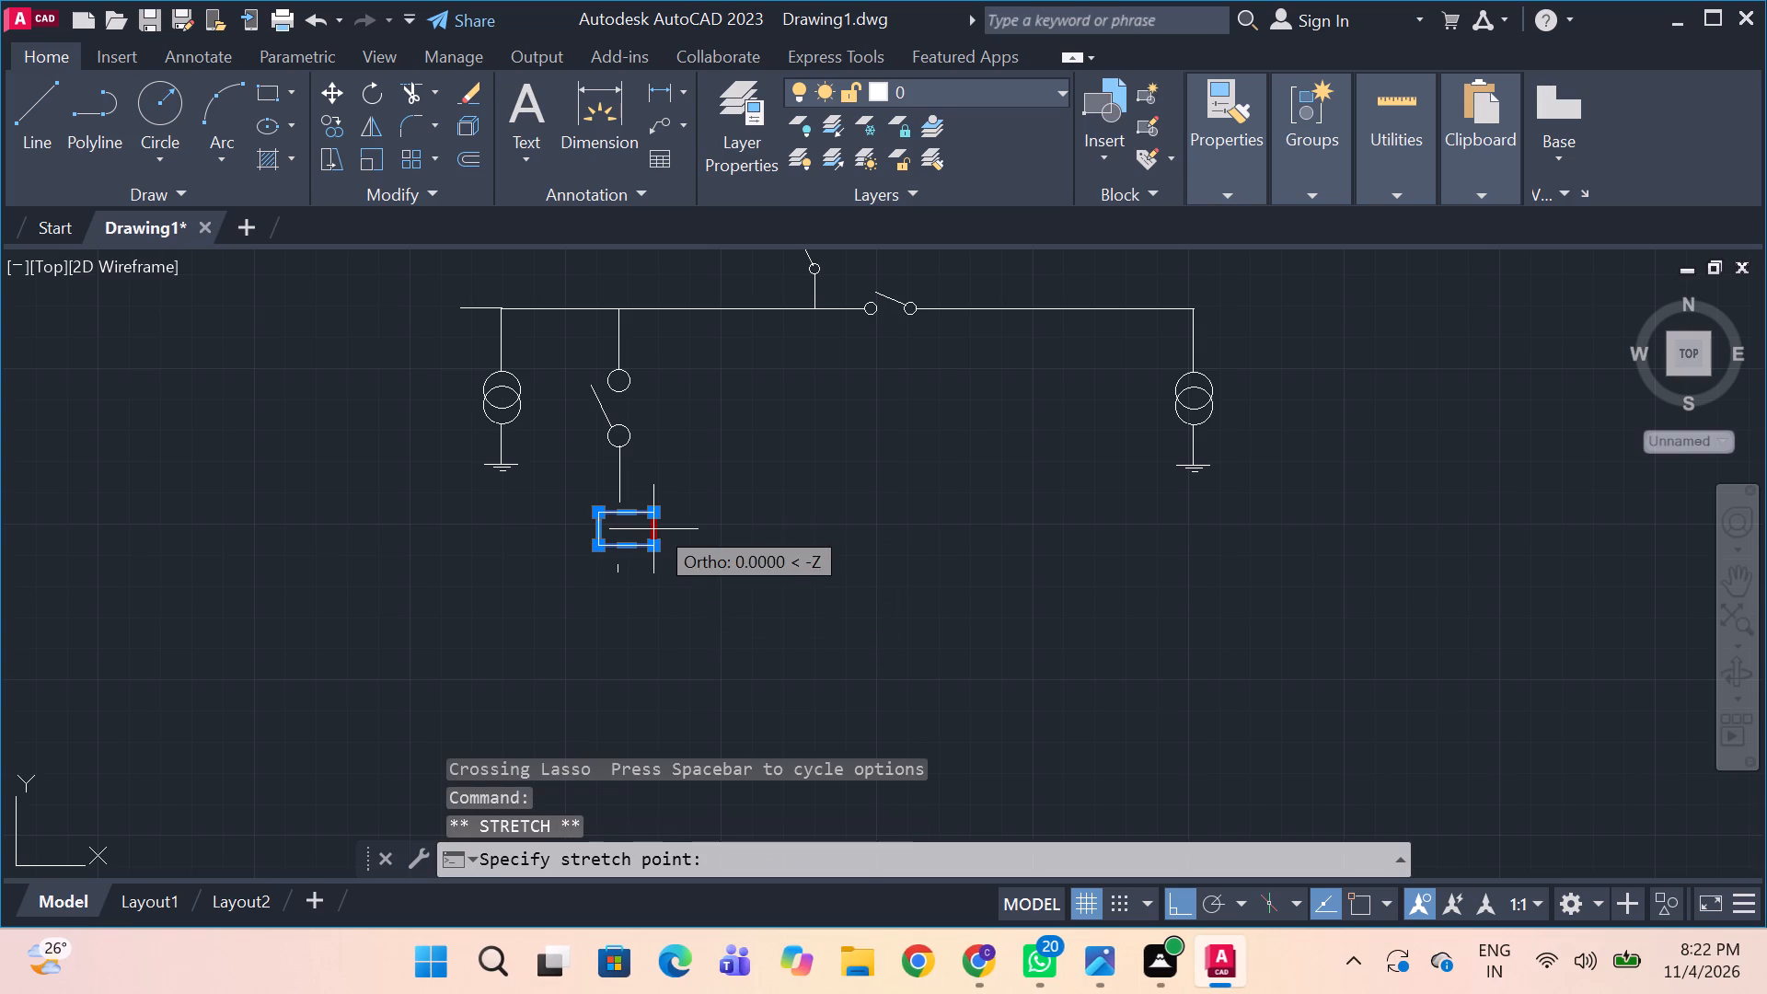
left_click_drag(655, 526, 628, 531)
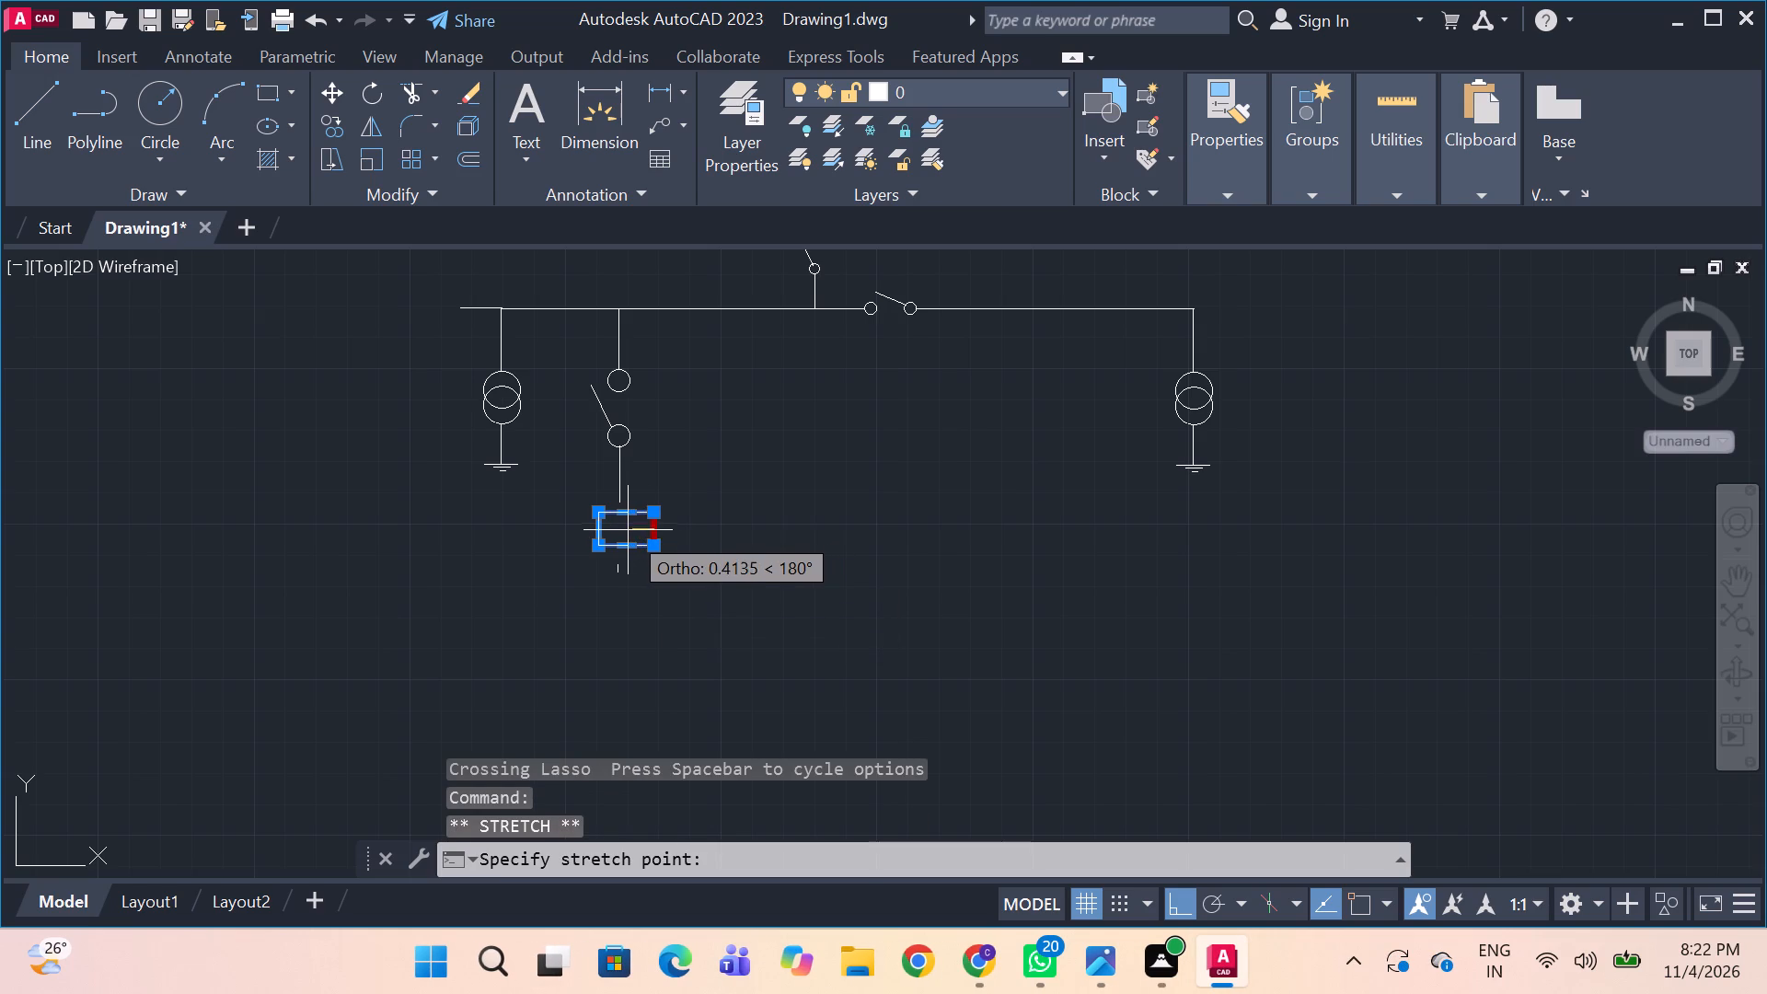
key("space")
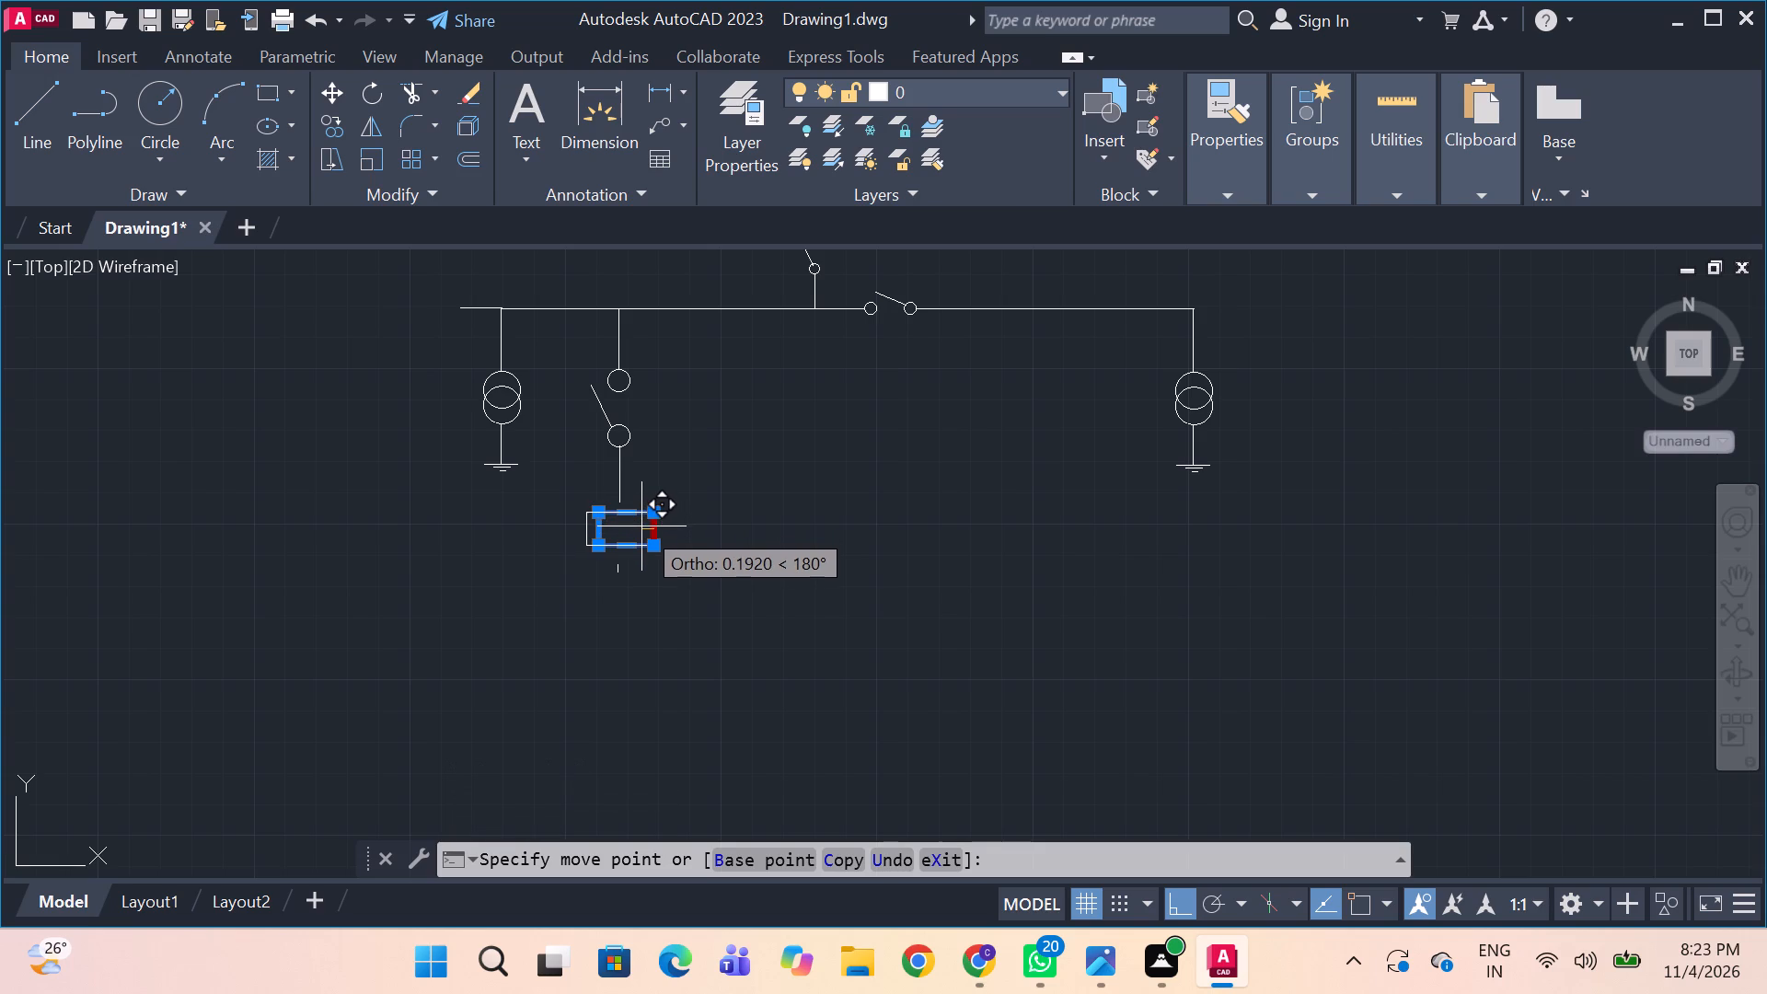
left_click(645, 526)
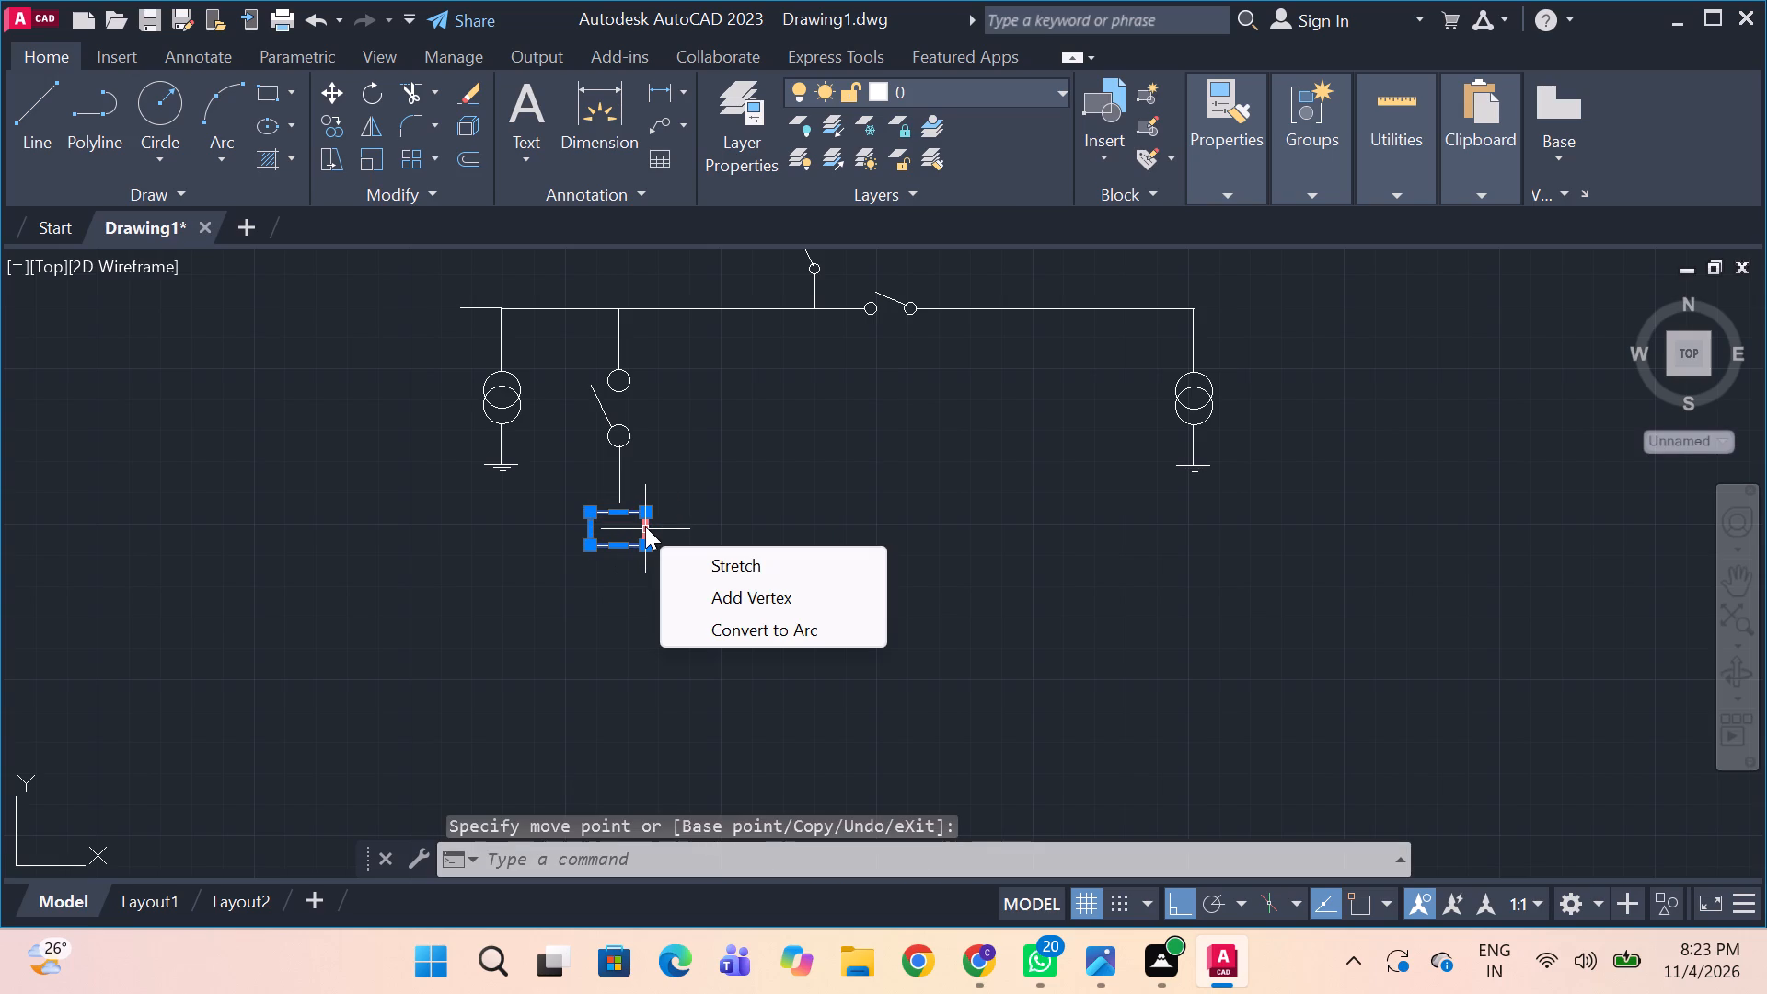
key("space")
key("space")
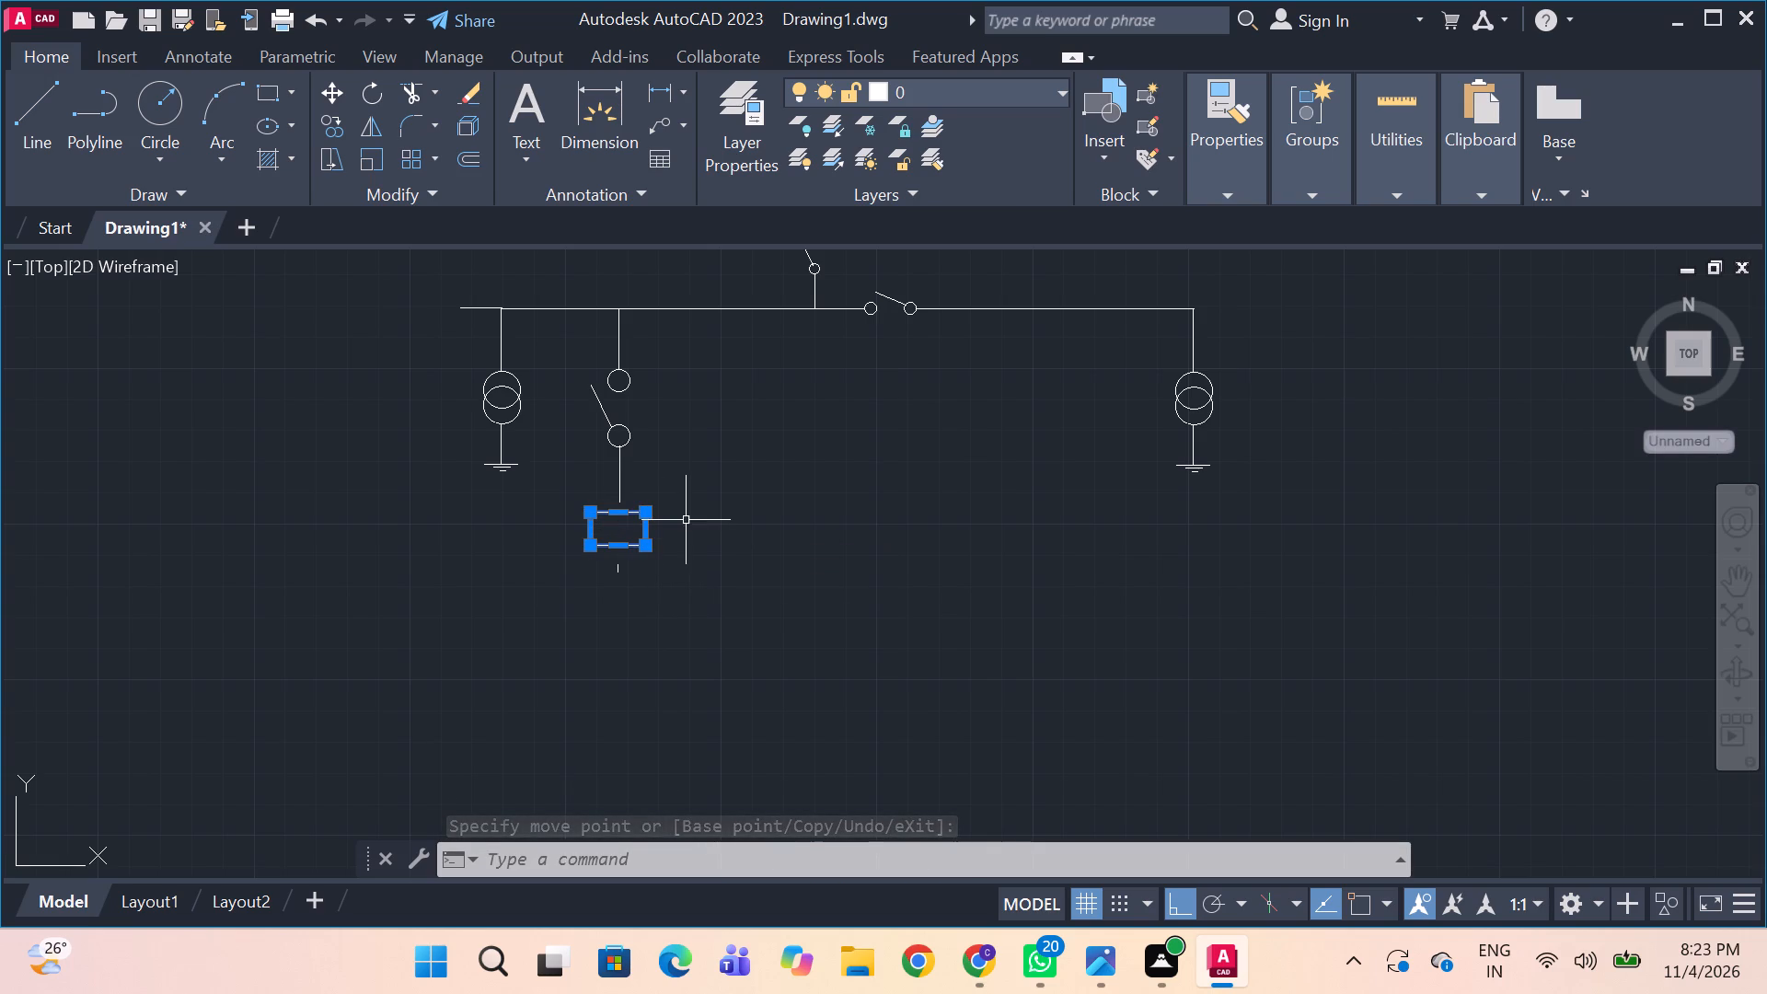
left_click(686, 520)
key("Escape")
key("space")
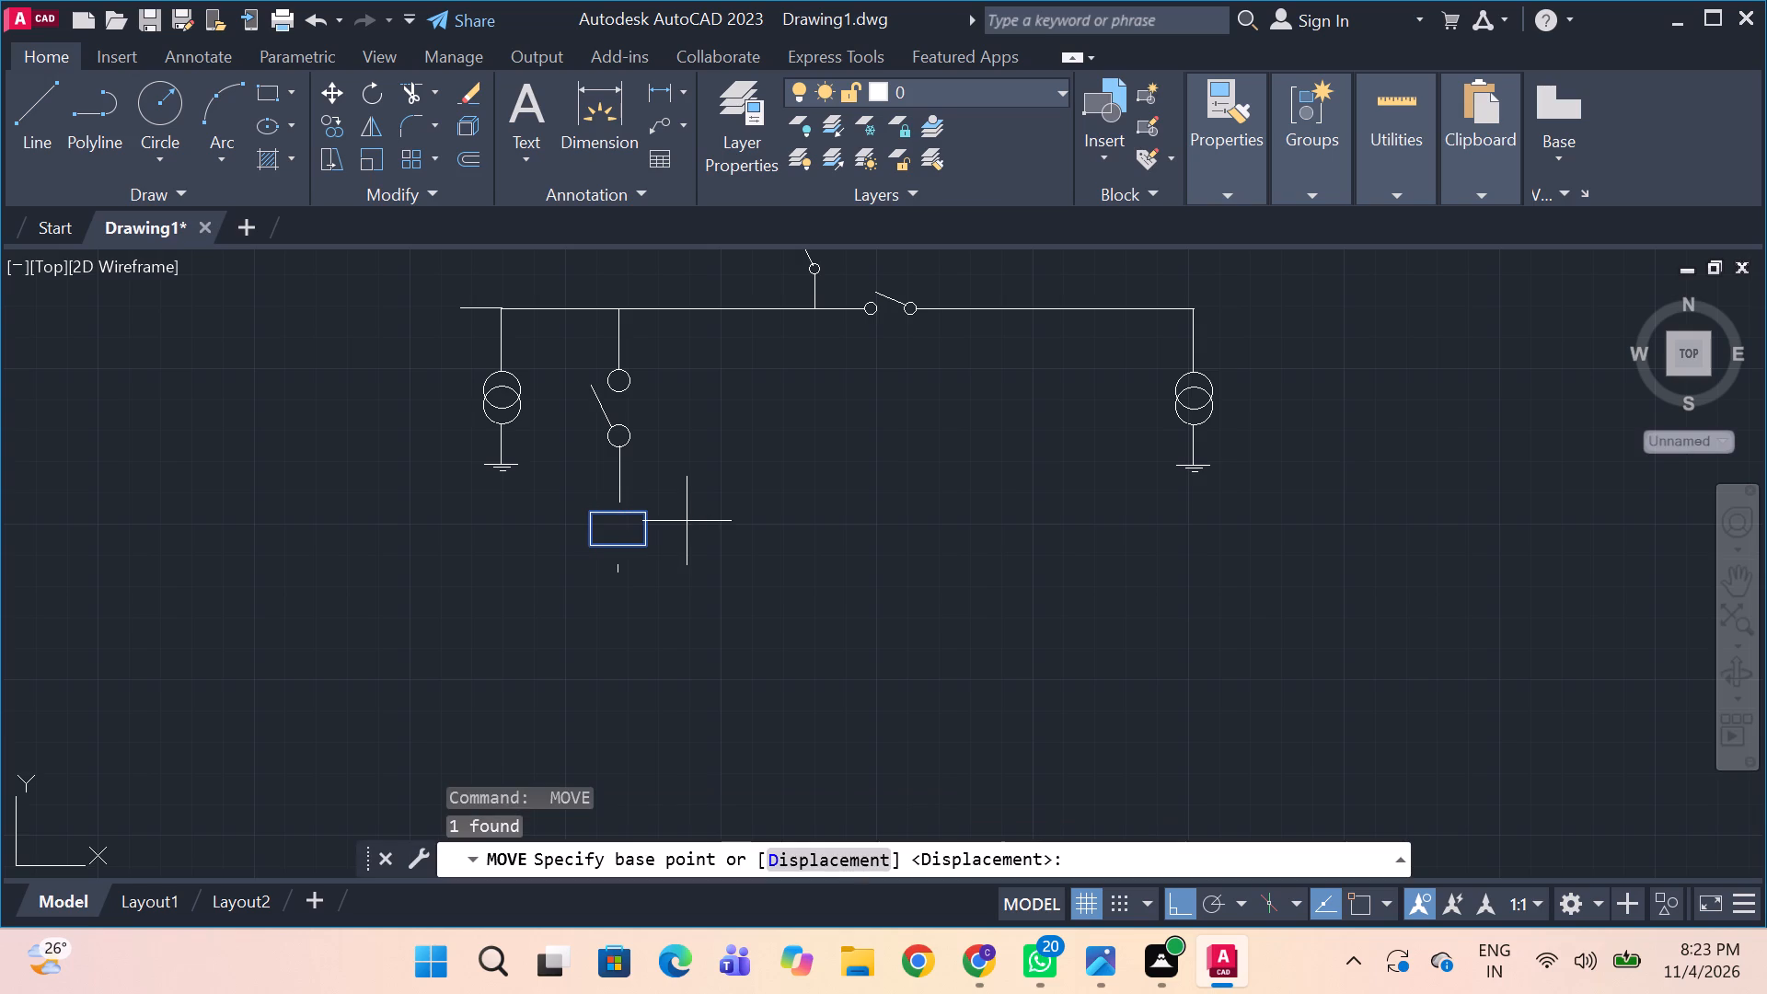
key("Escape")
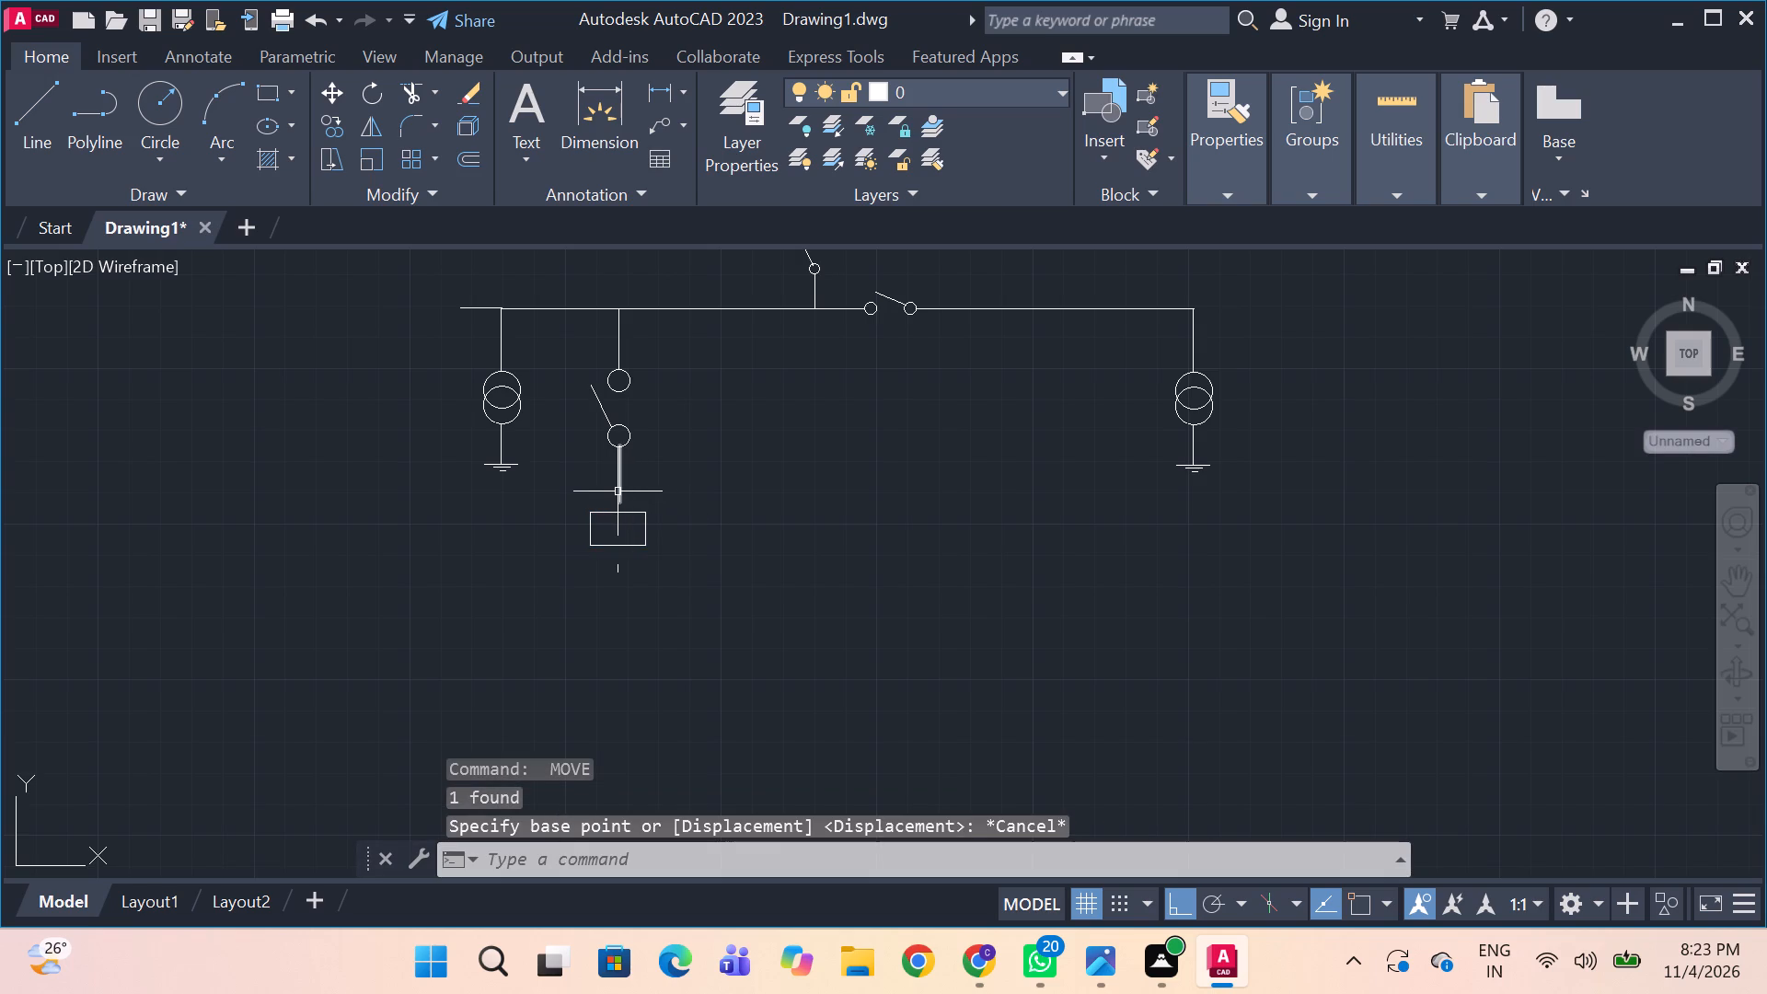
Stretch the lower end of the left feeder line down to the top edge of the VCB rectangle.
left_click(618, 493)
left_click(620, 507)
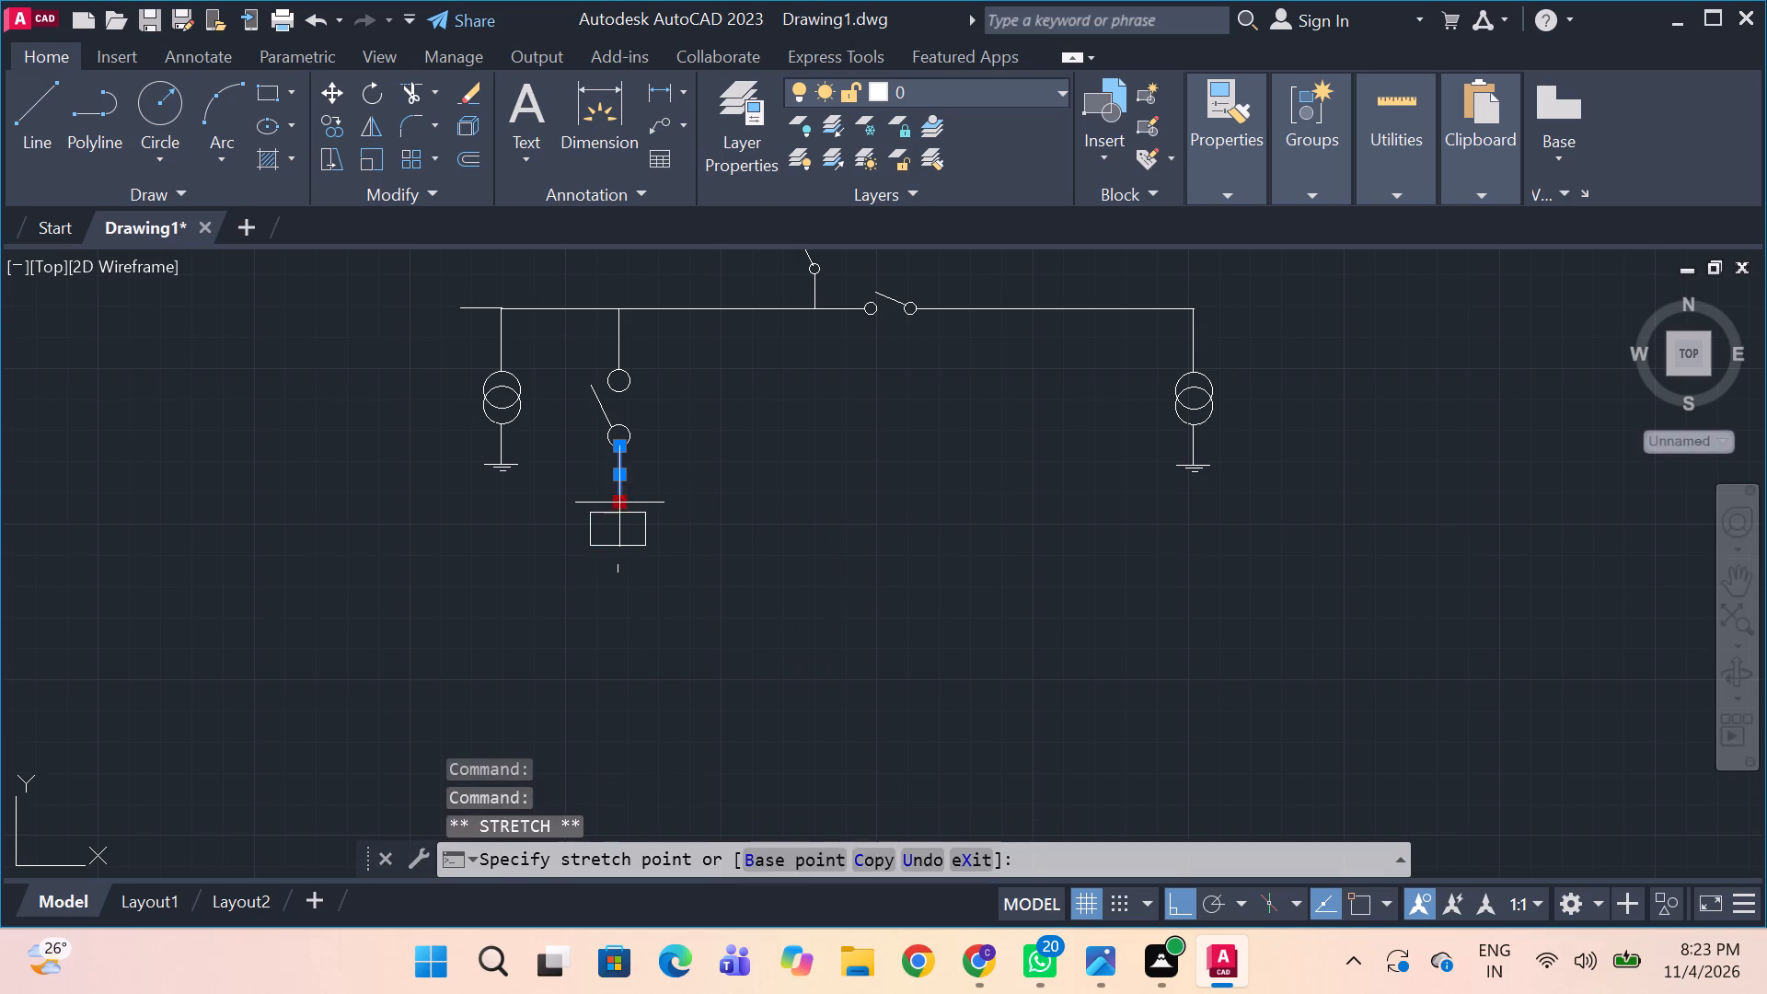
left_click(620, 513)
key("space")
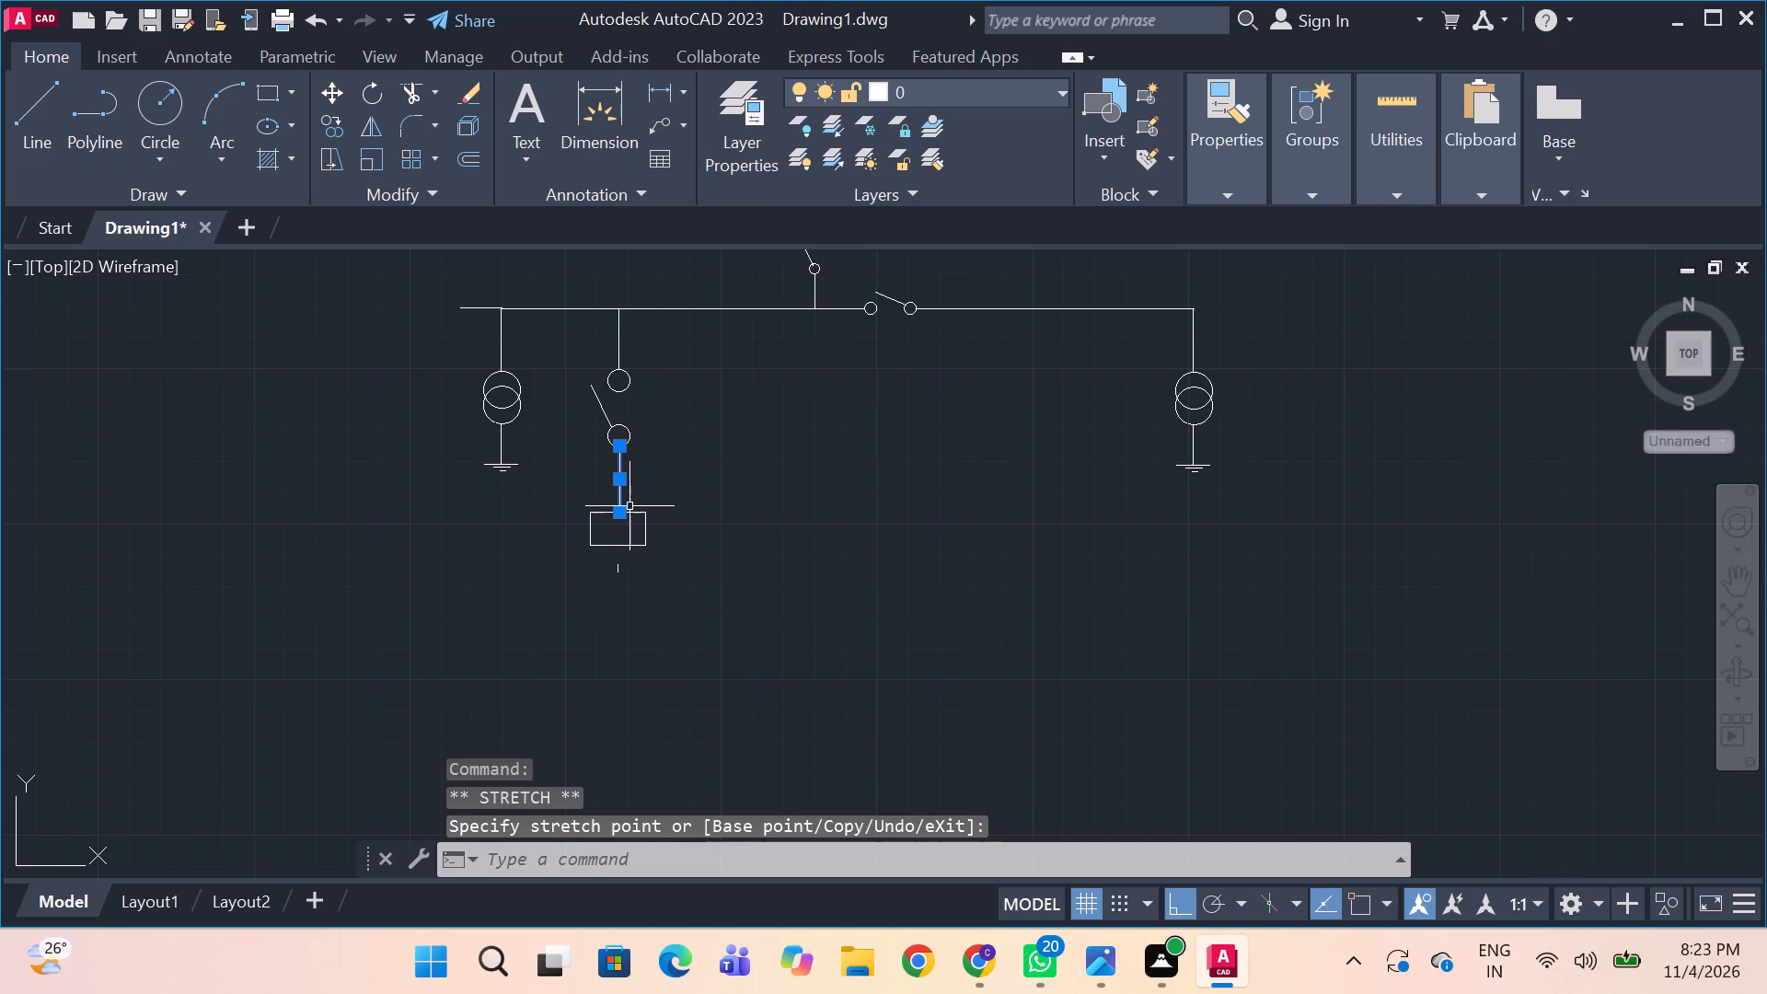
key("space")
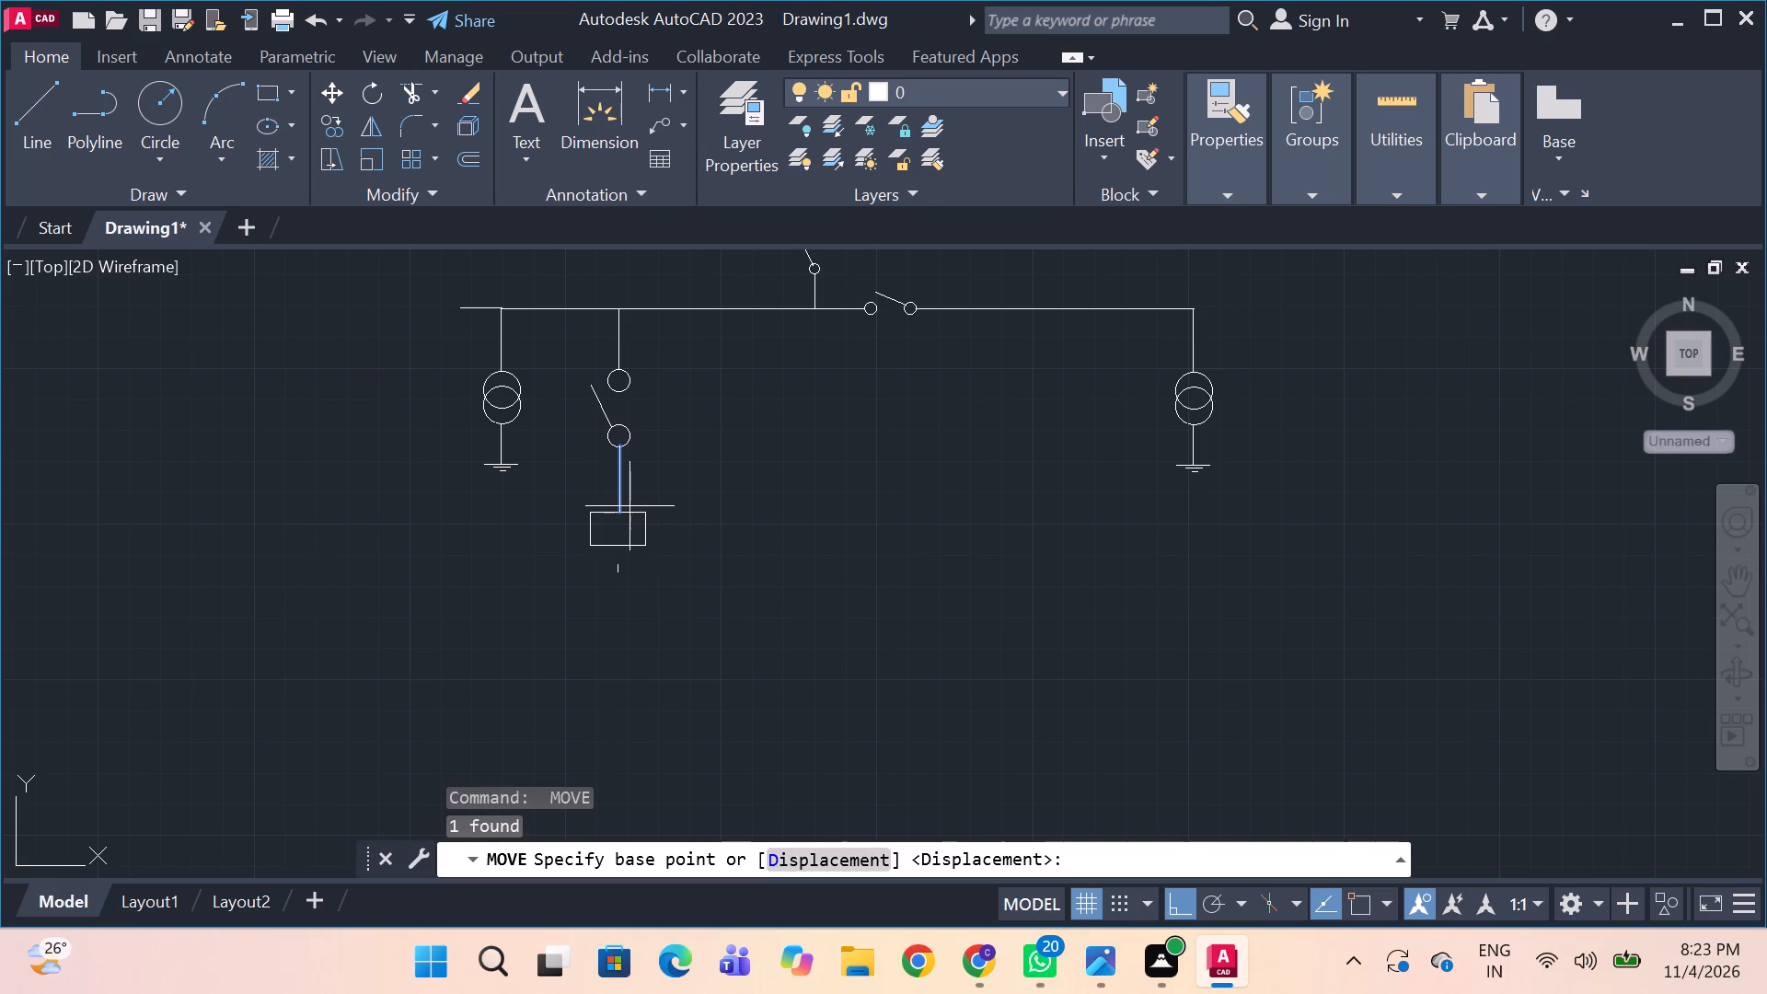
key("alt+Tab")
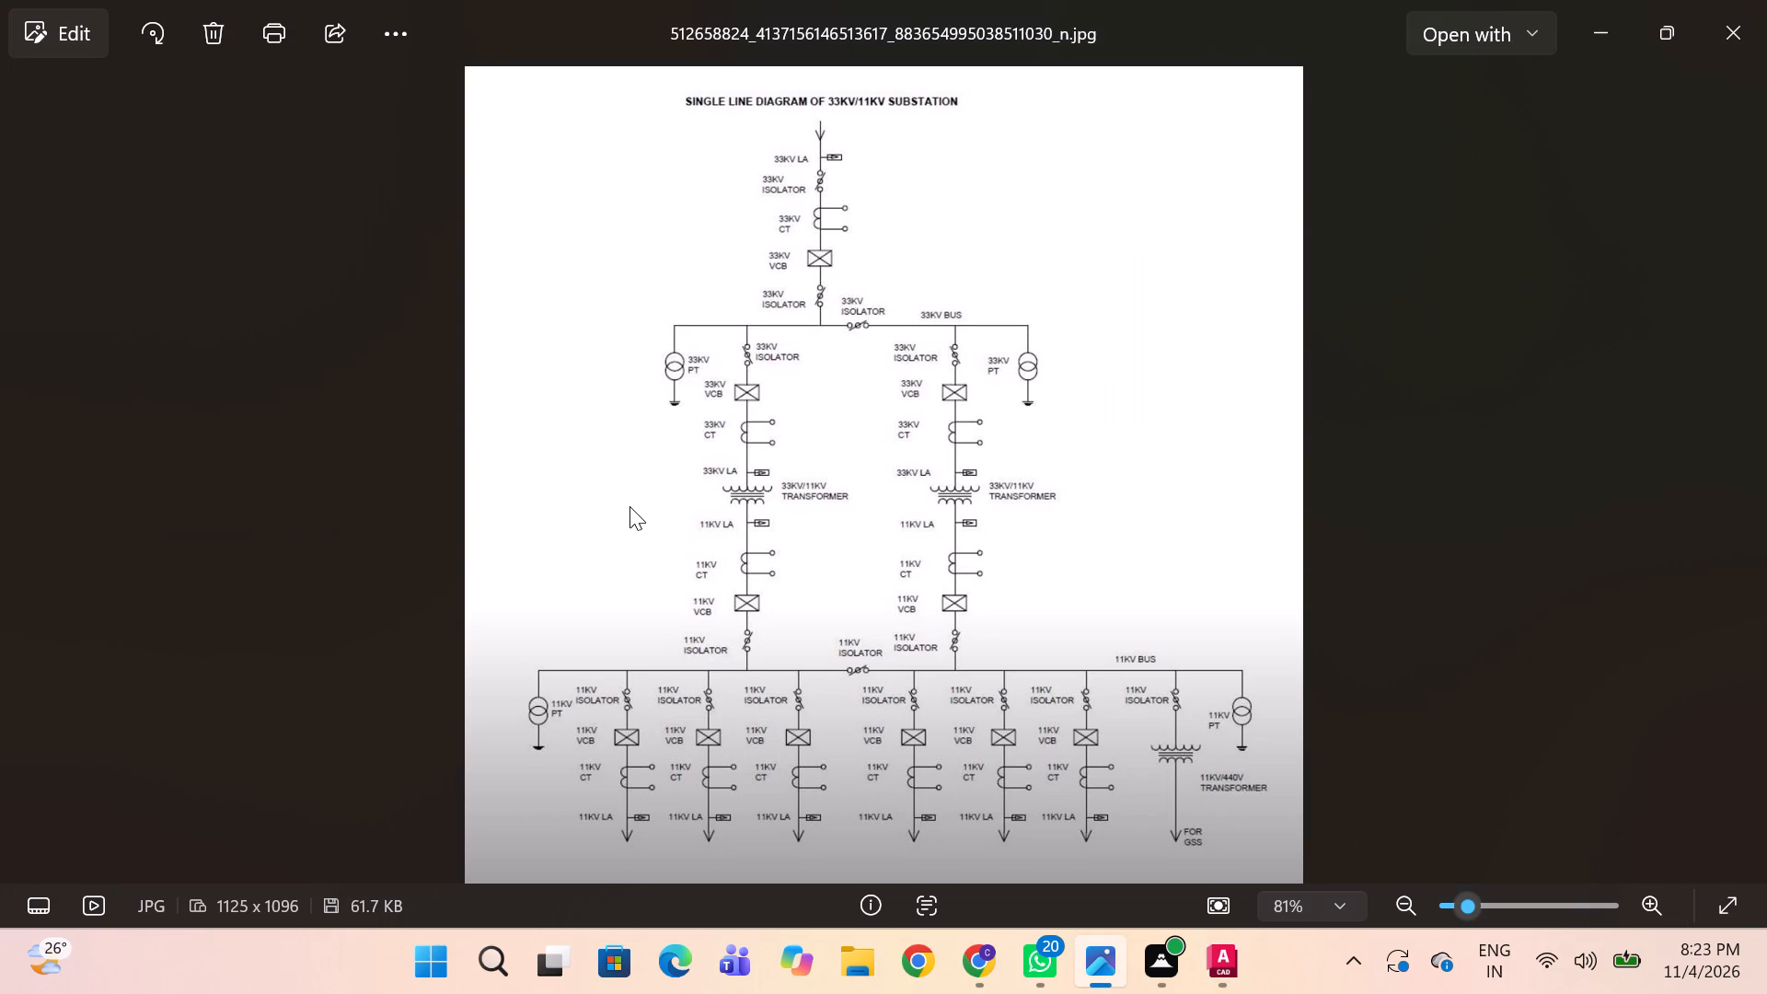
key("alt+Tab")
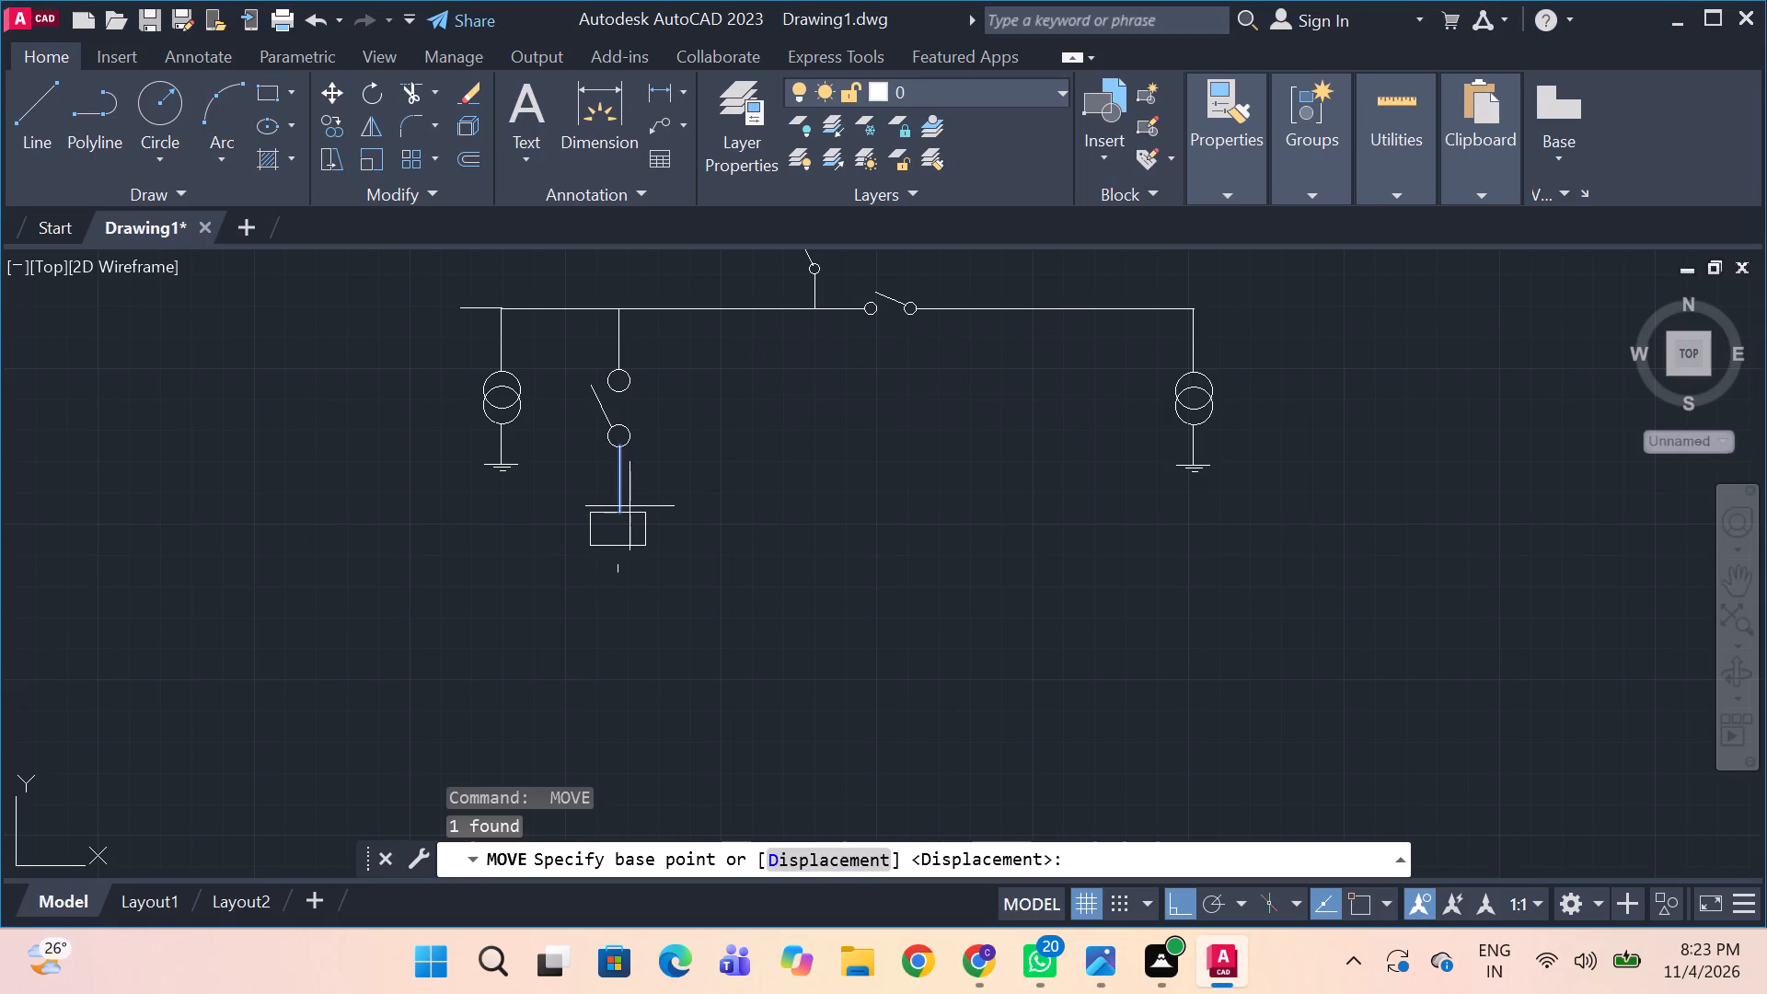
key("Escape")
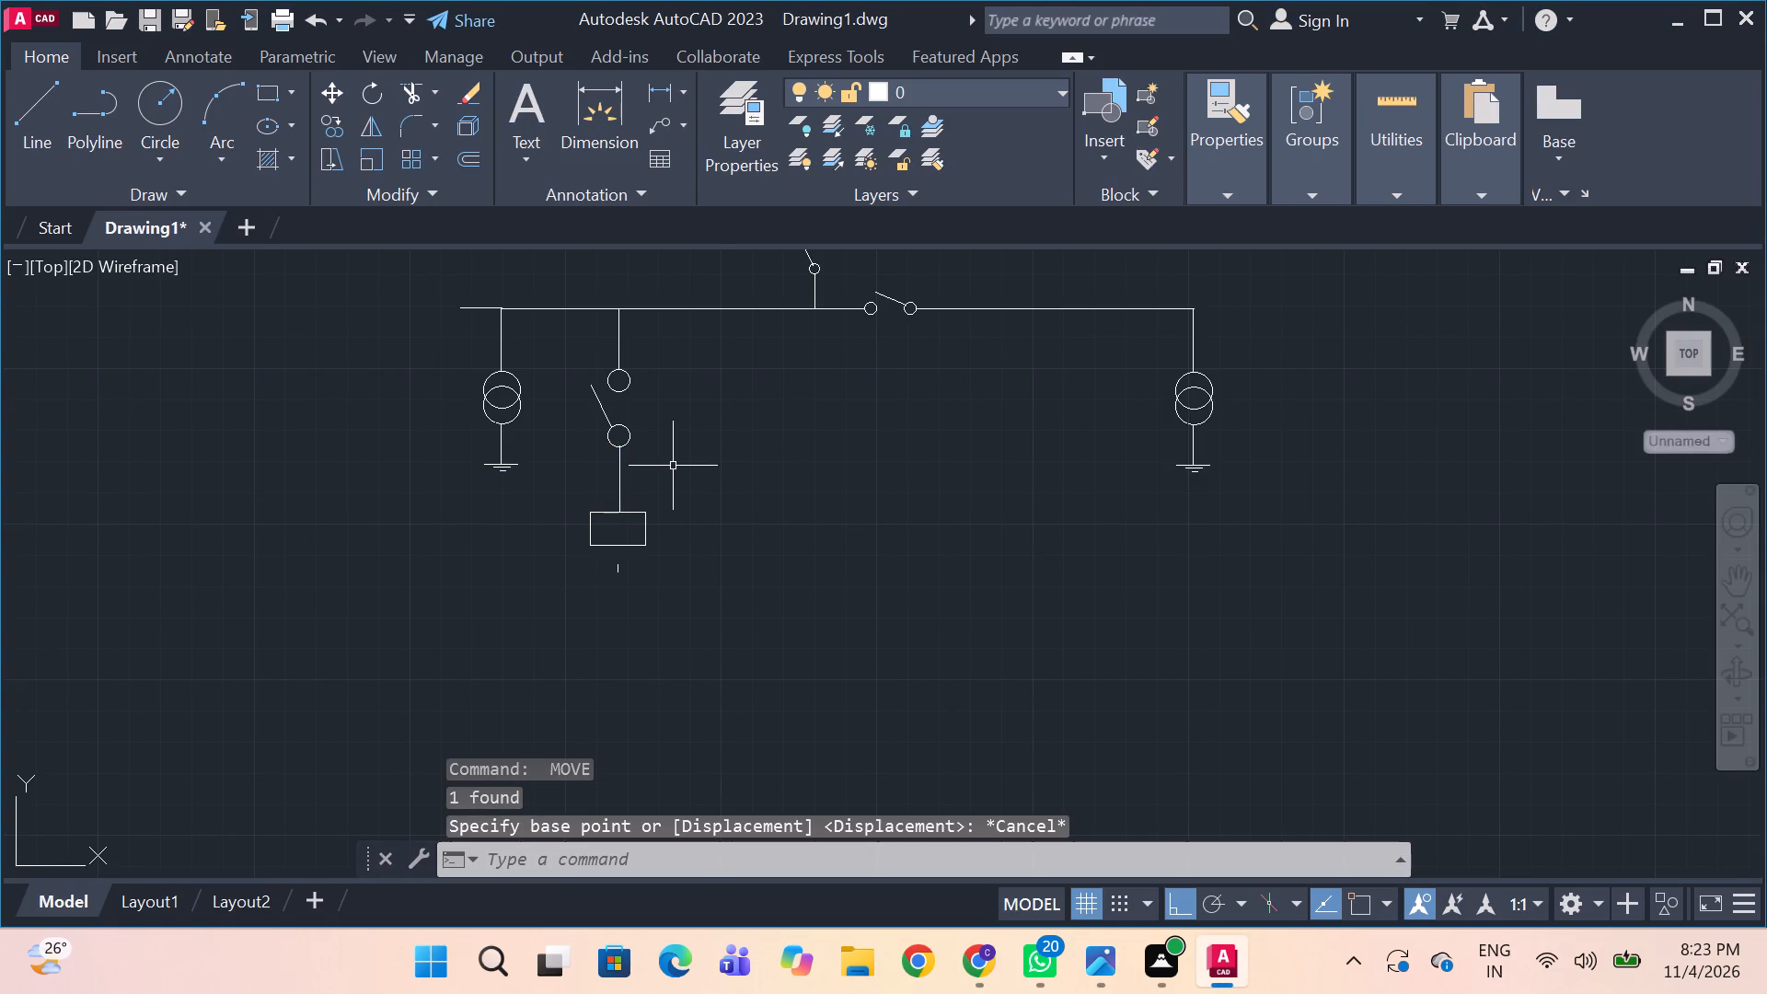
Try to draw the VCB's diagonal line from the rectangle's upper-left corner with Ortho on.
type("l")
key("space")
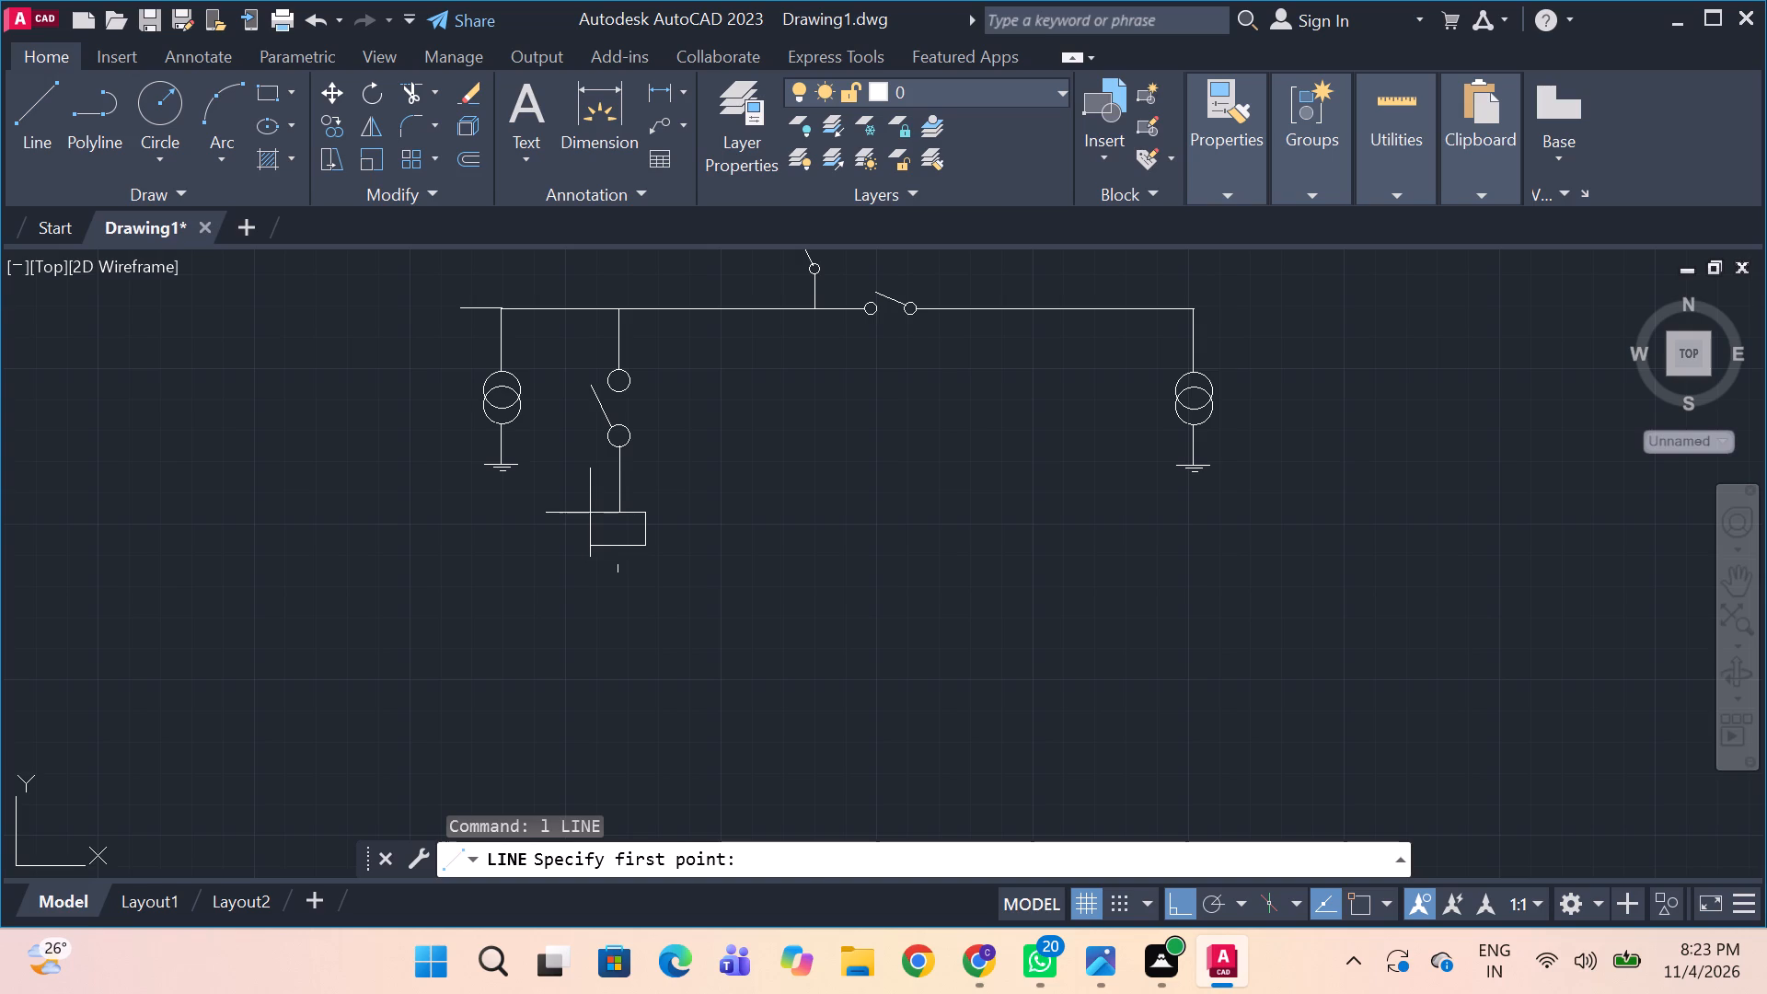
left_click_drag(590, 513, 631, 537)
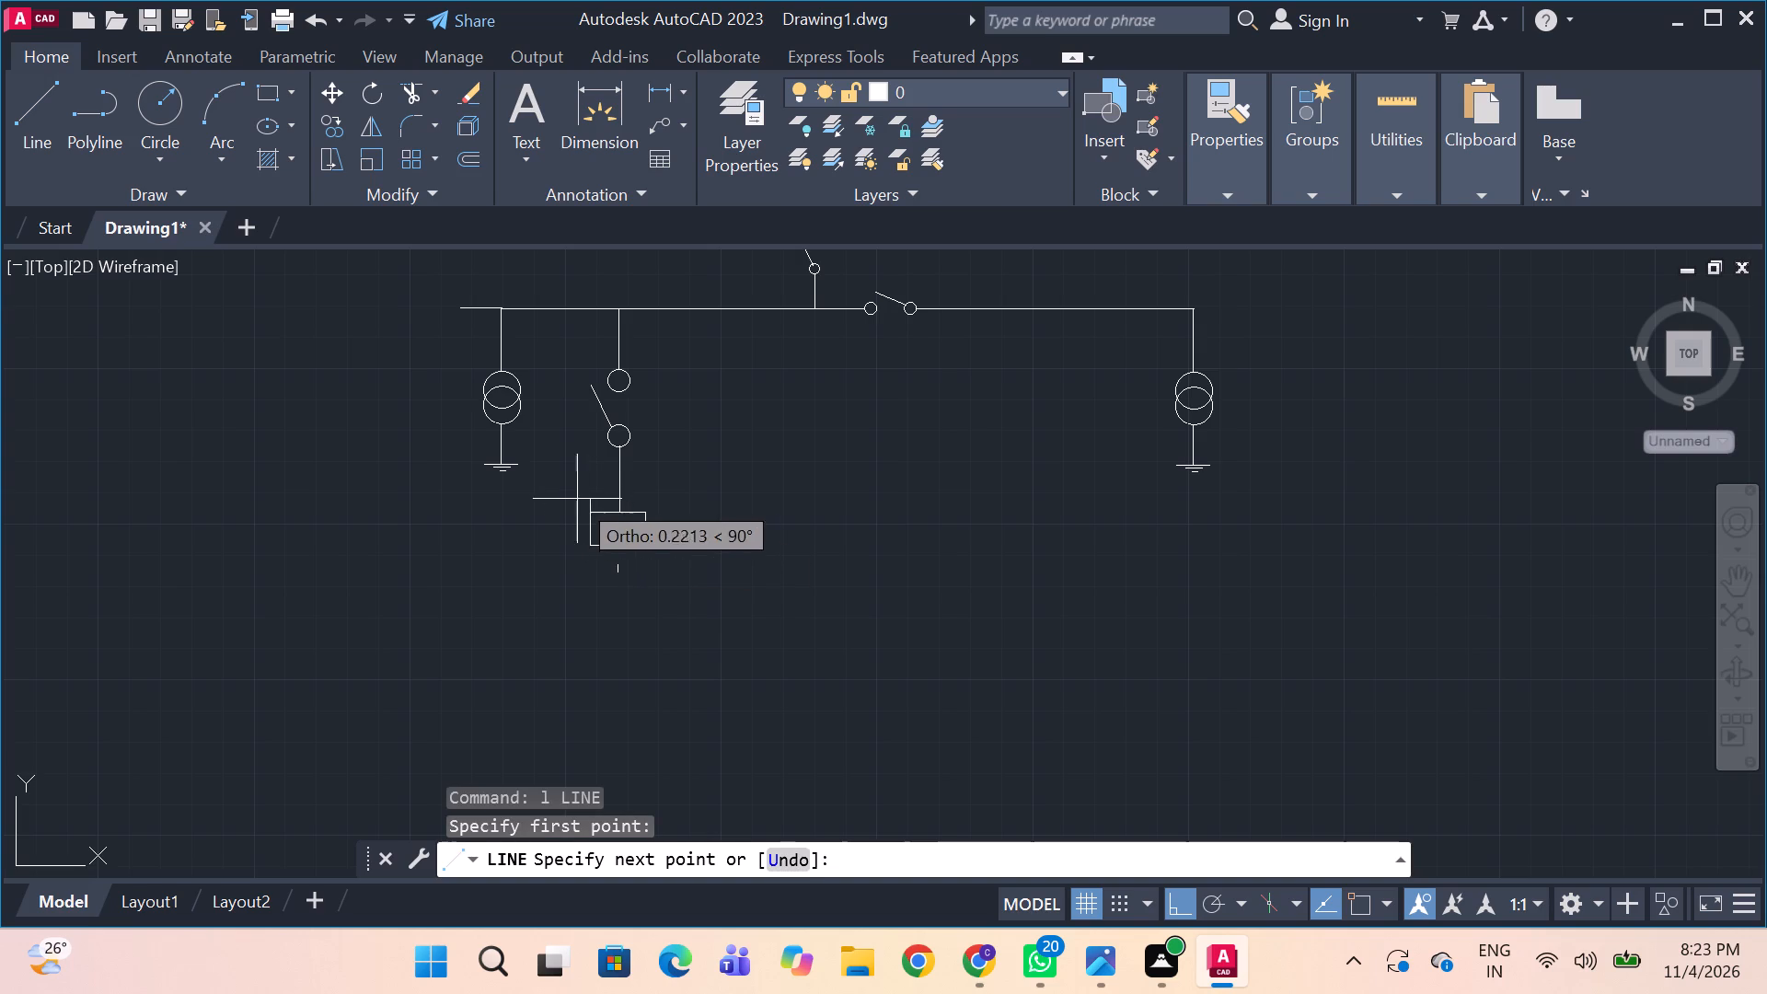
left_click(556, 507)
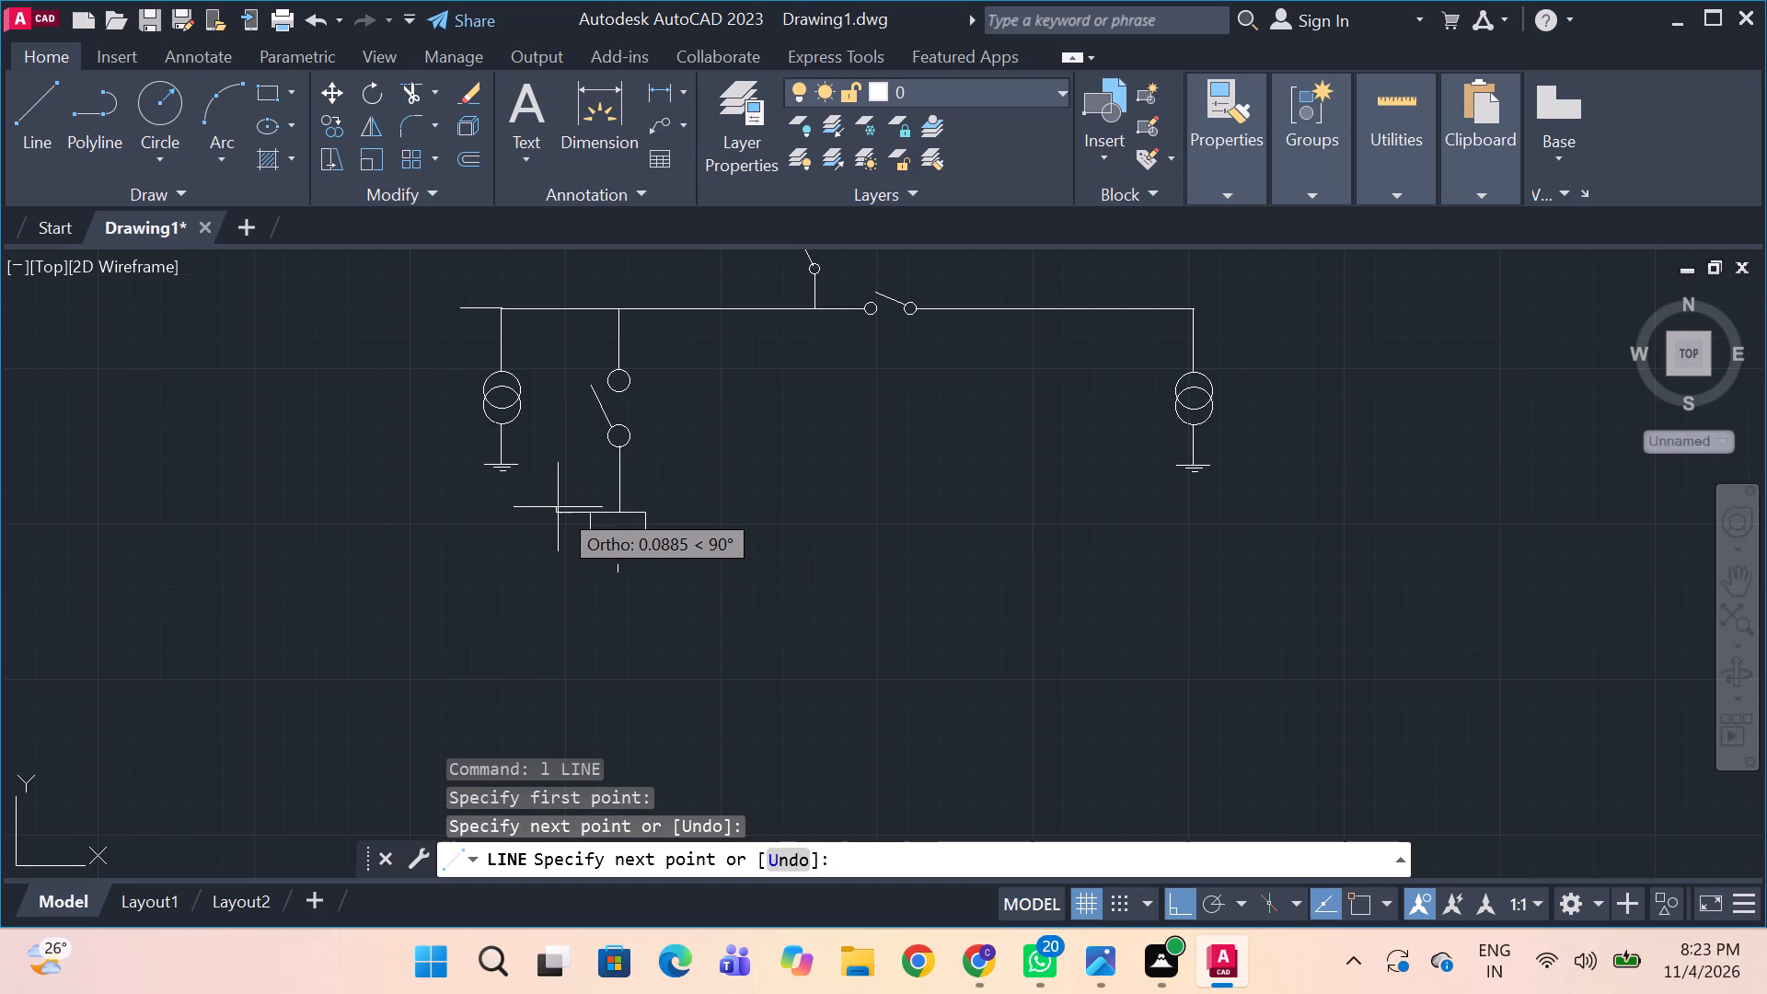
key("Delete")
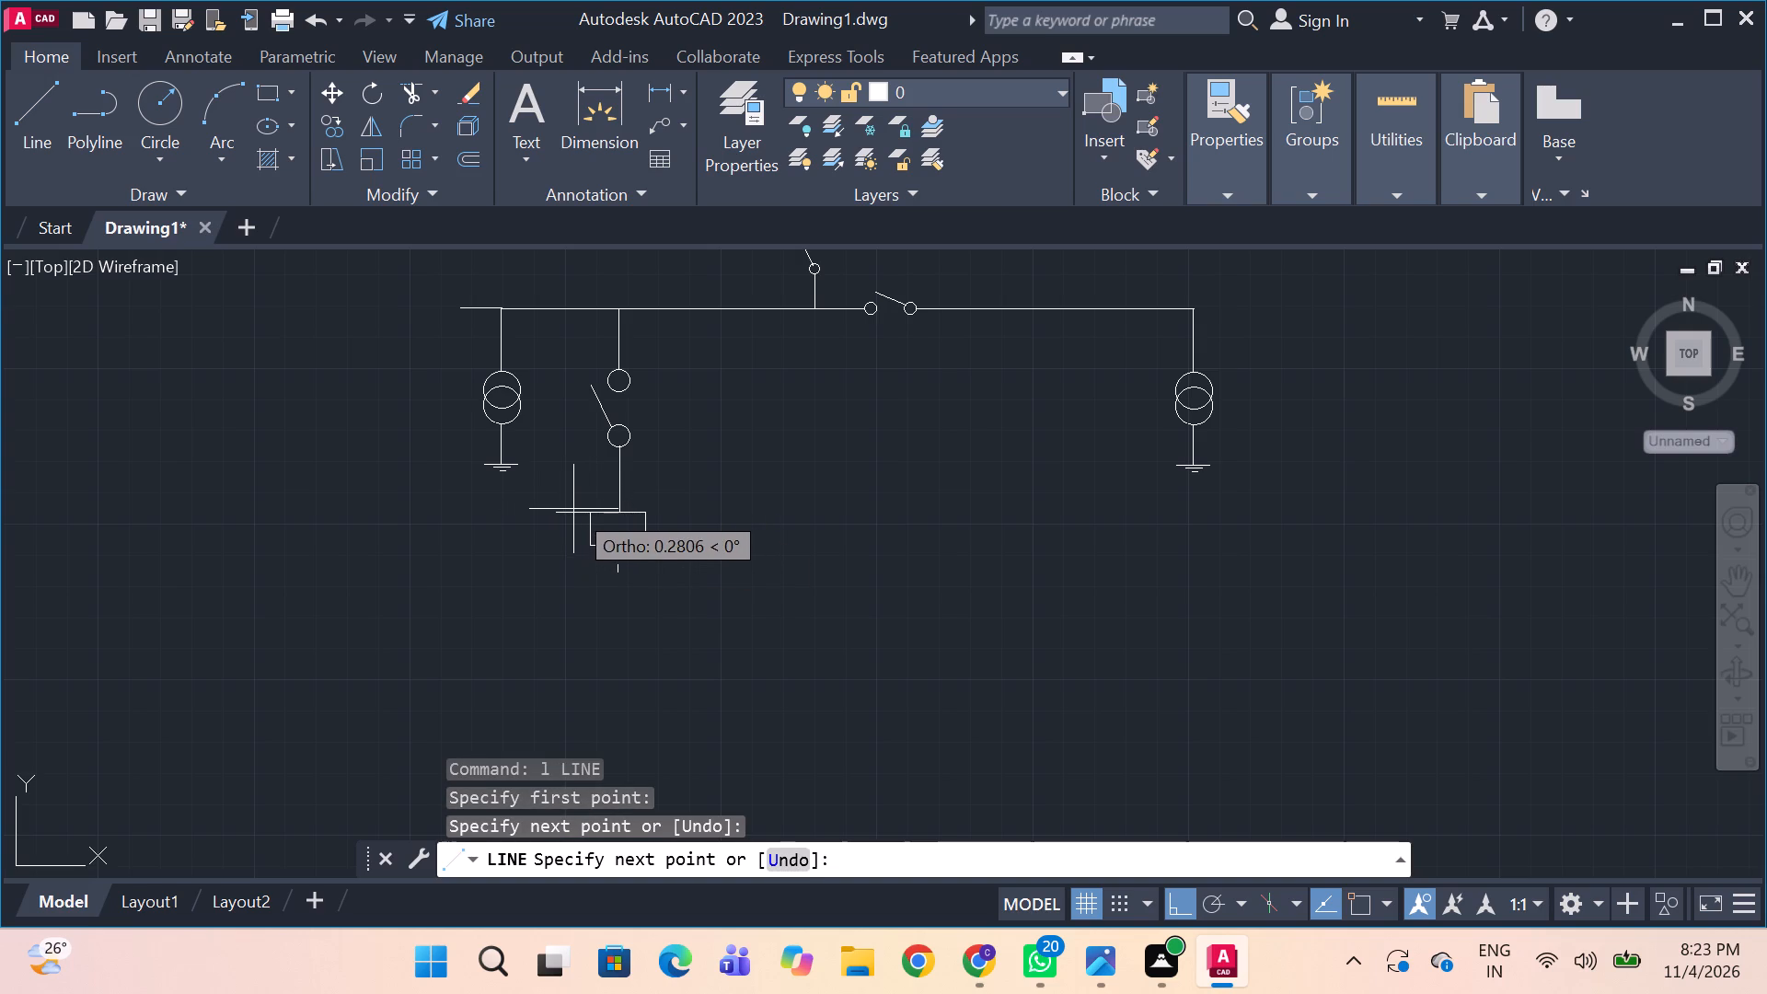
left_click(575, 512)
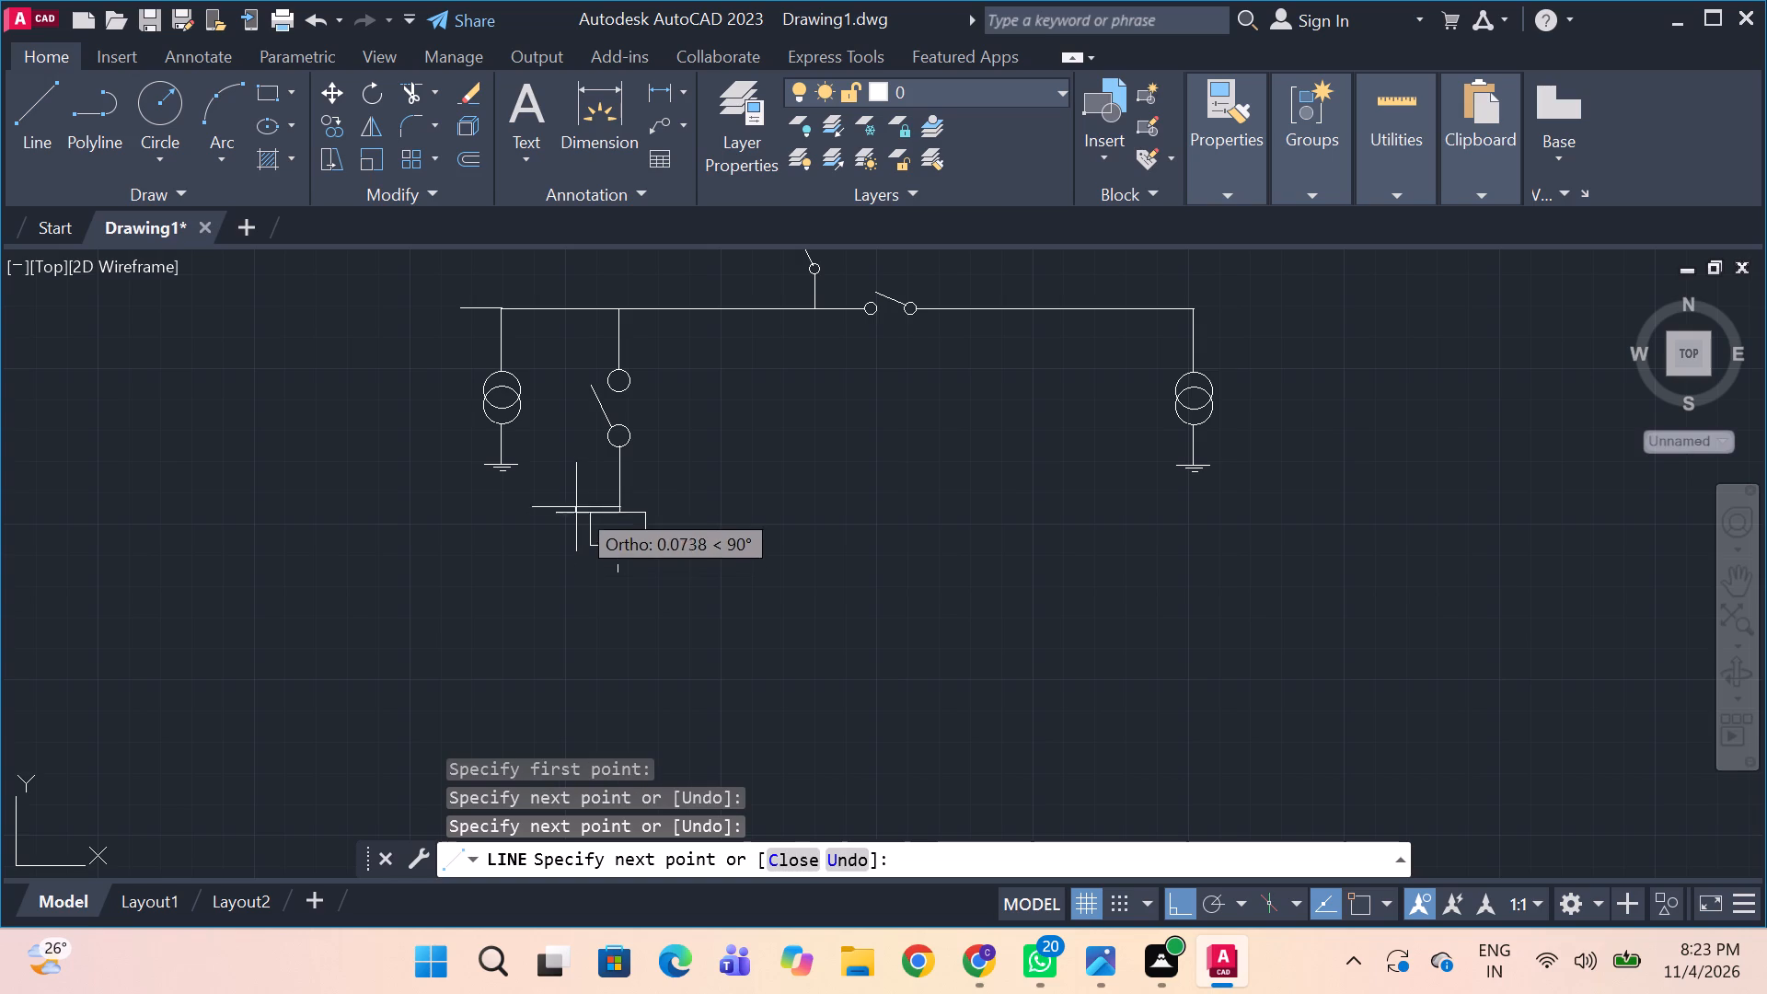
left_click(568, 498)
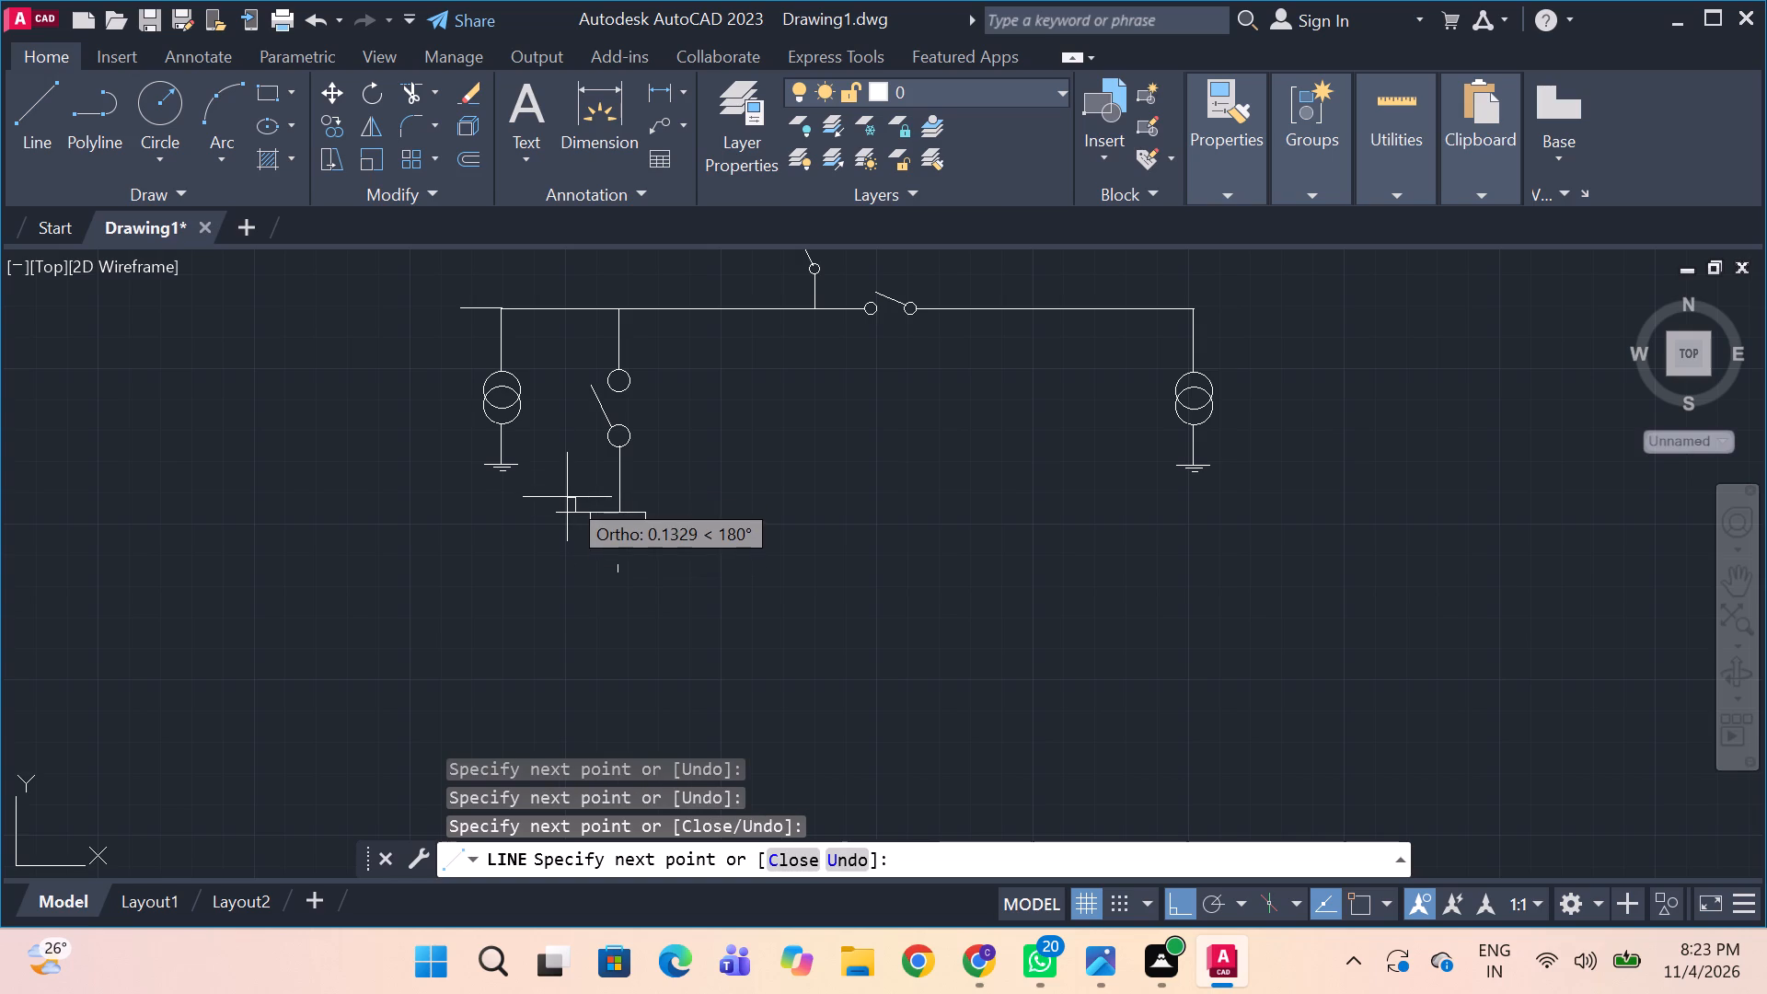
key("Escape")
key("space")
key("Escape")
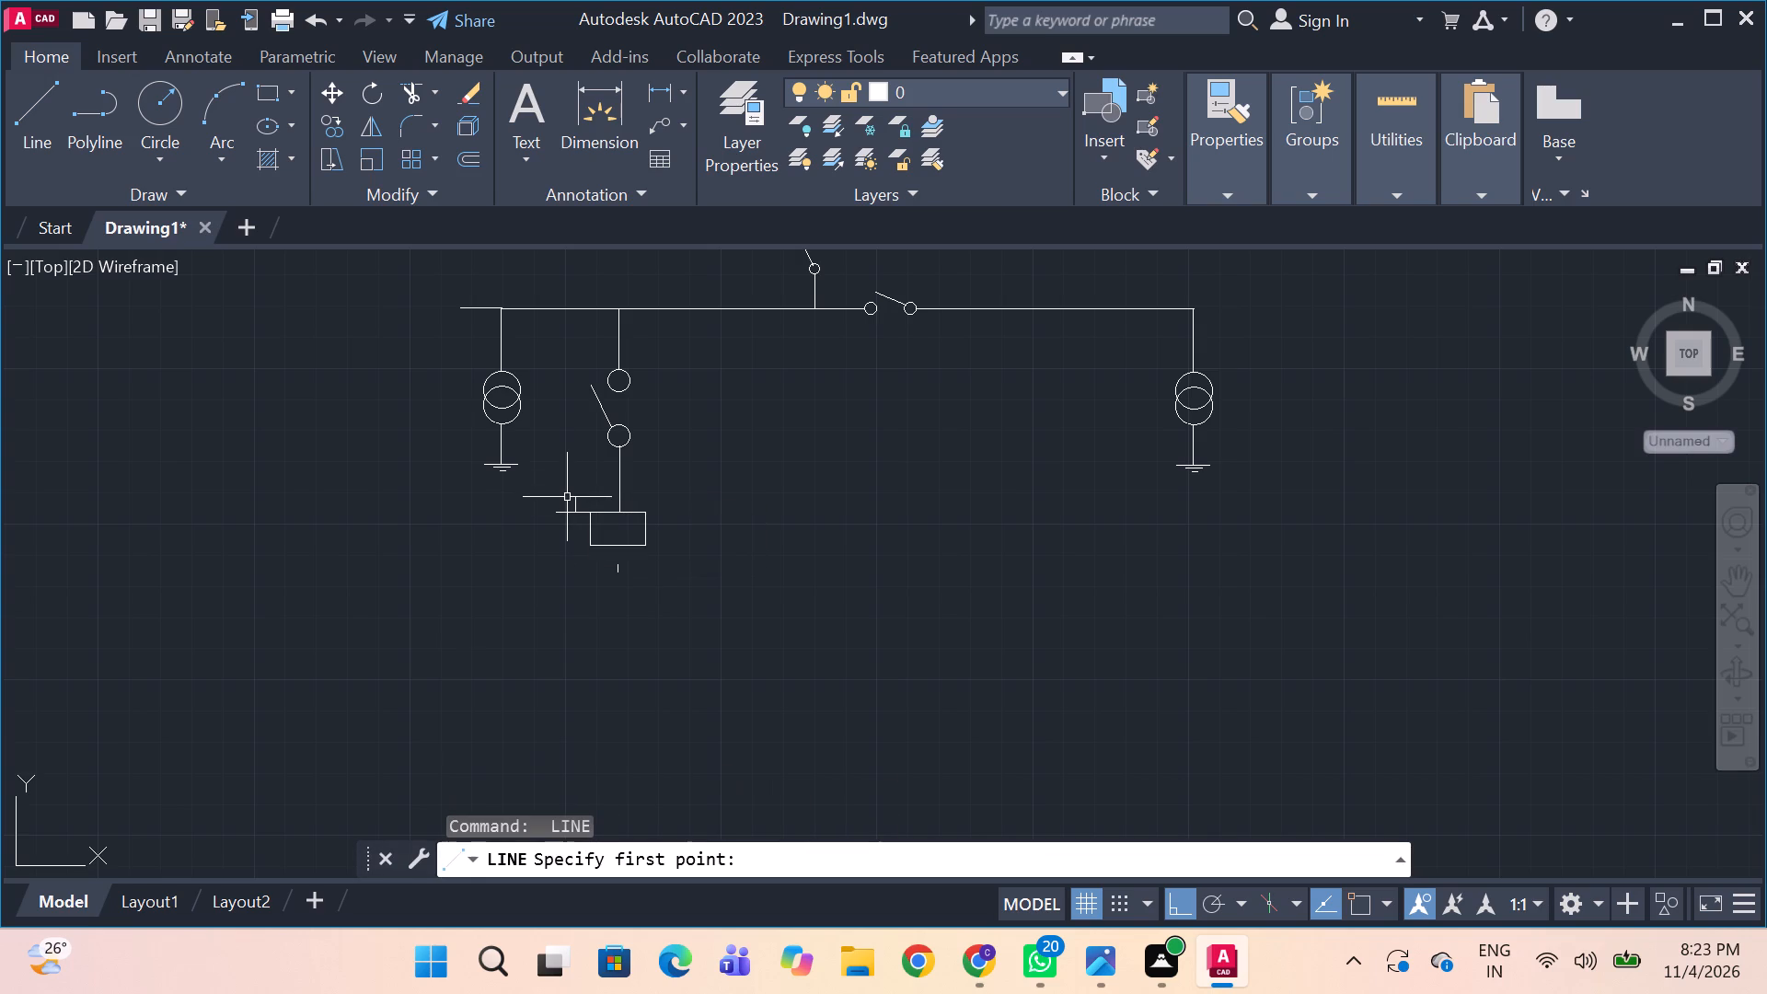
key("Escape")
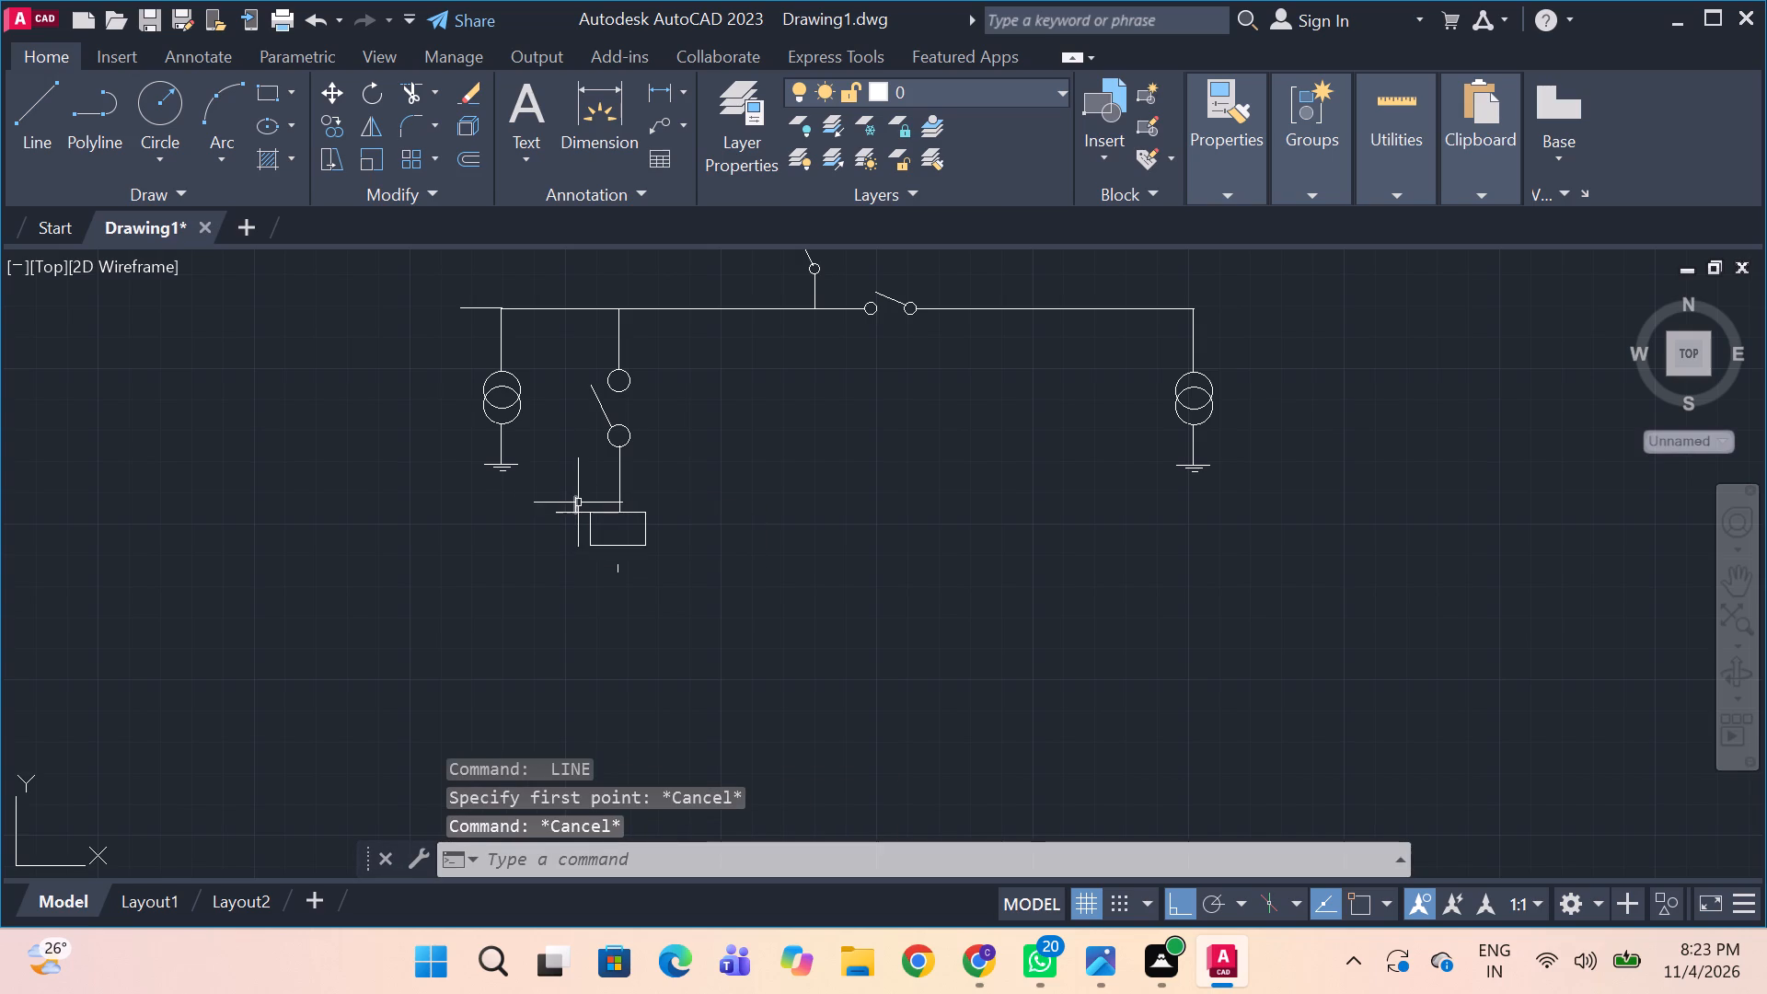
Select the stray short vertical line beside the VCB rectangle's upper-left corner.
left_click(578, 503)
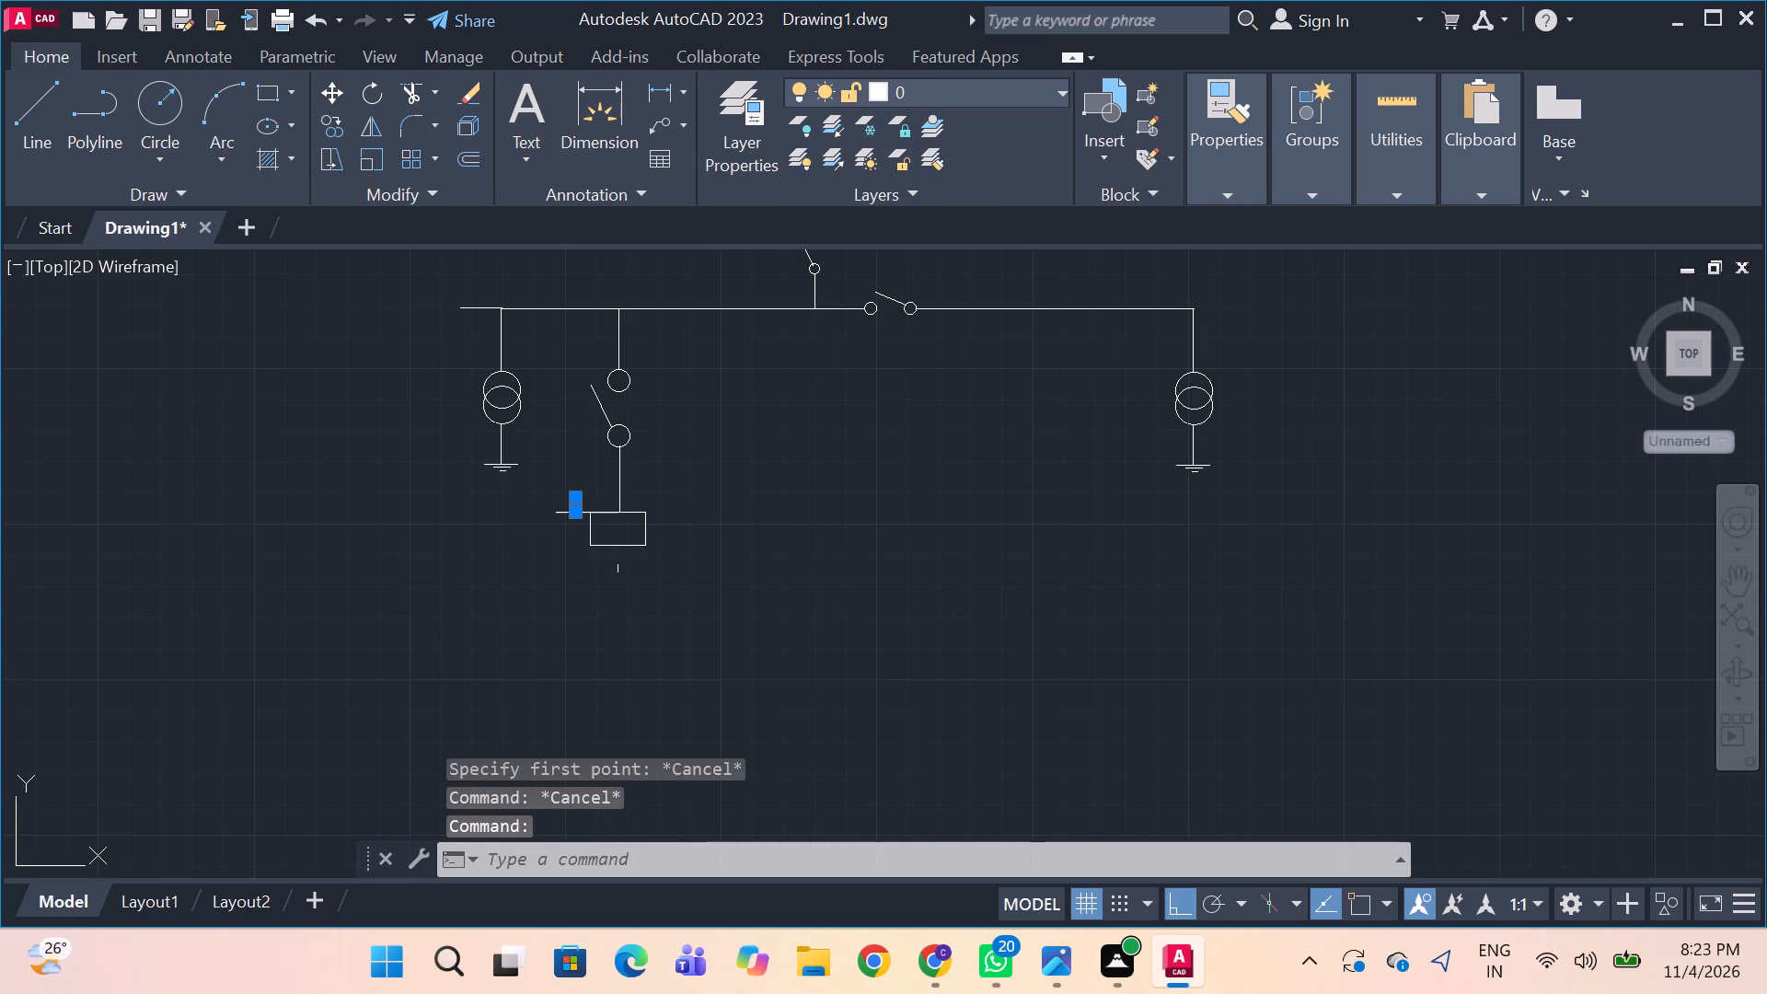
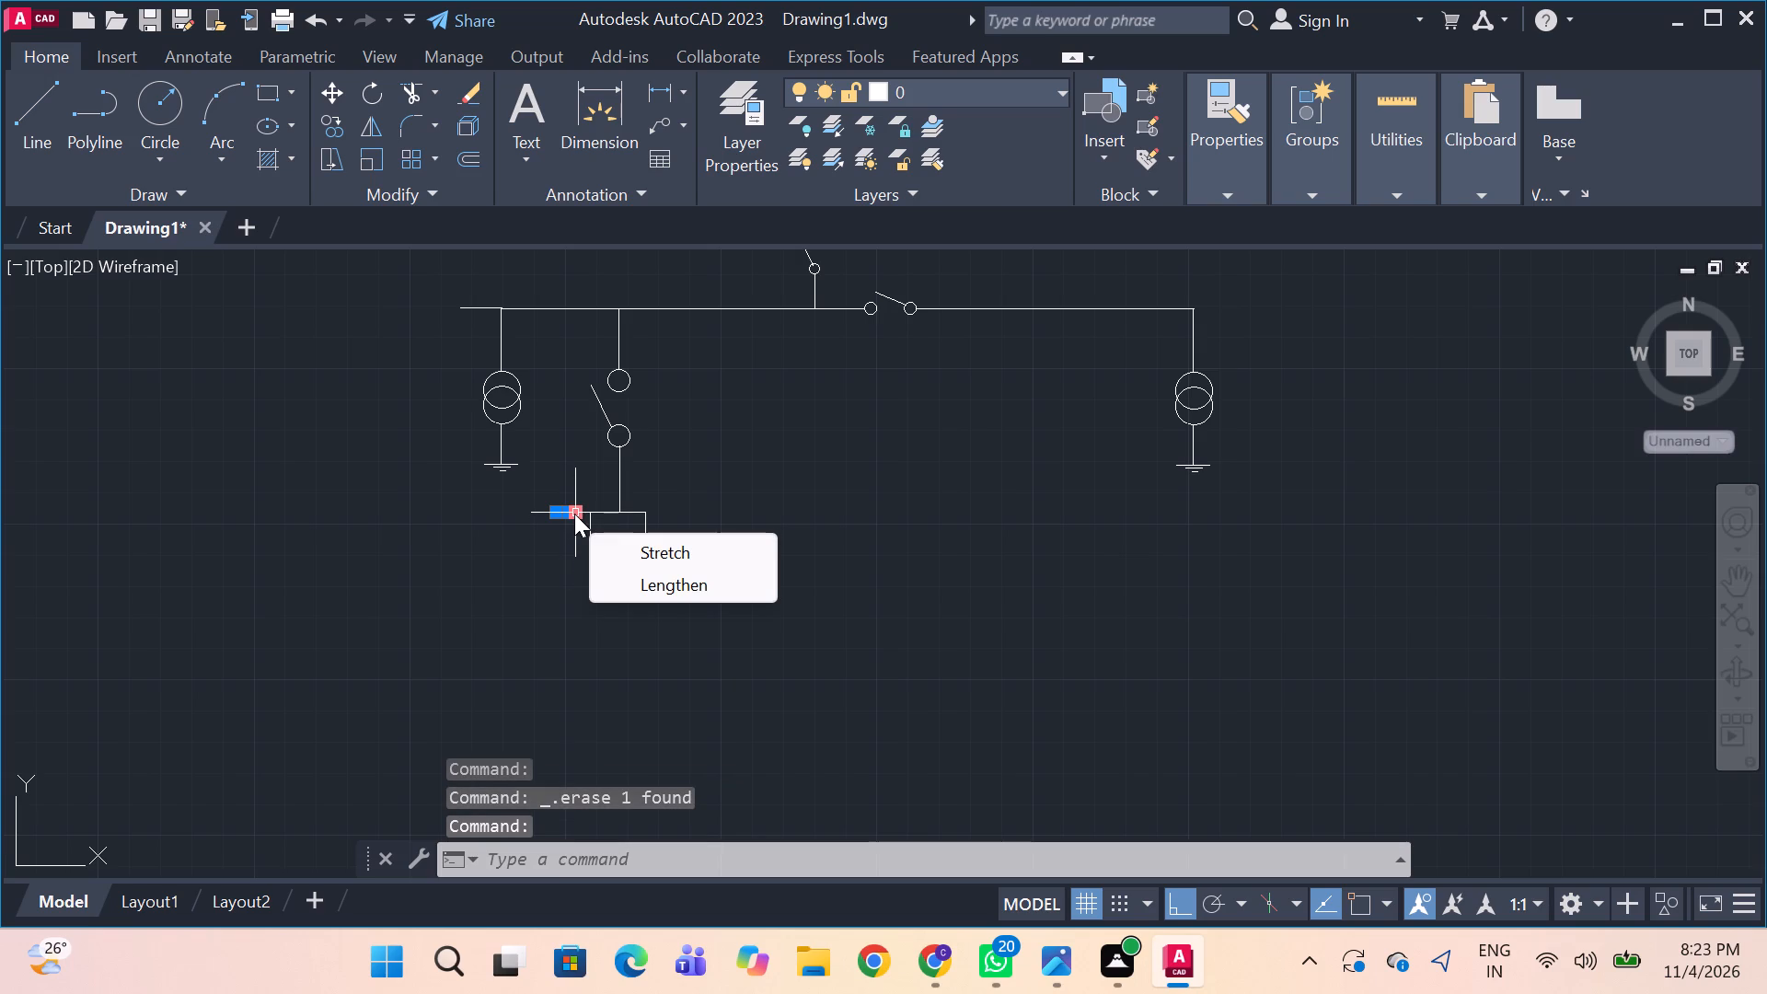
Erase the selected stray short line beside the VCB rectangle's upper-left corner.
key("Delete")
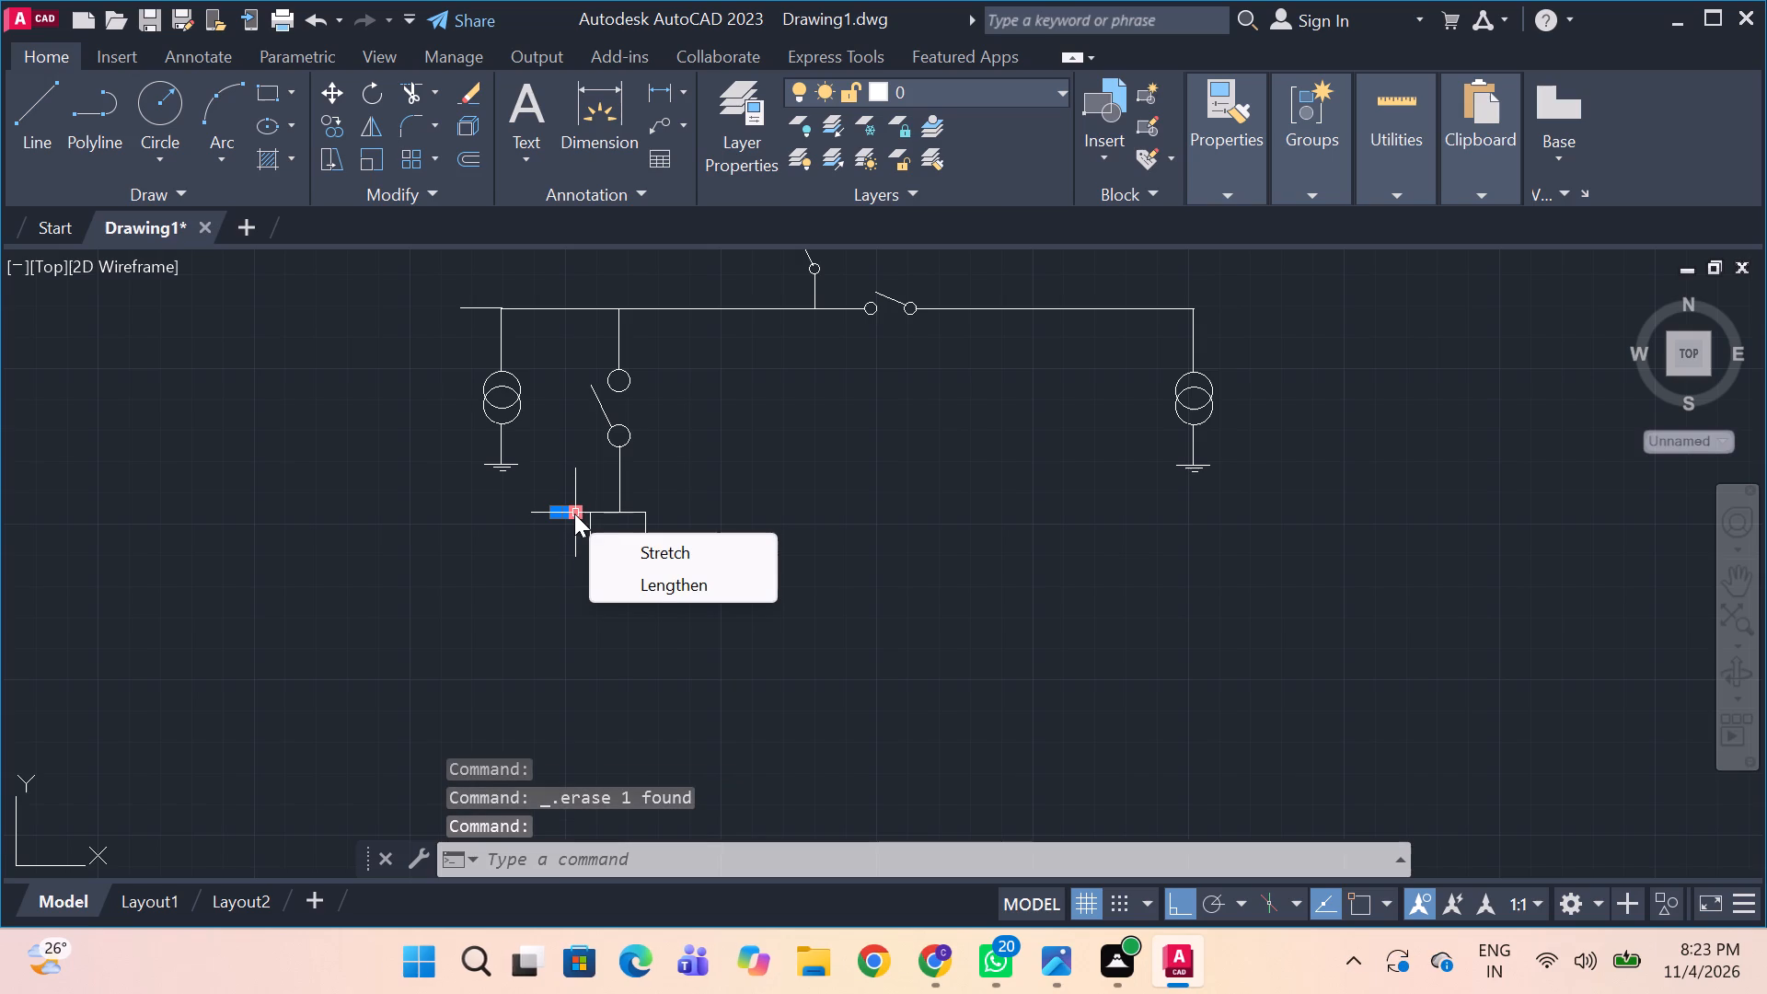
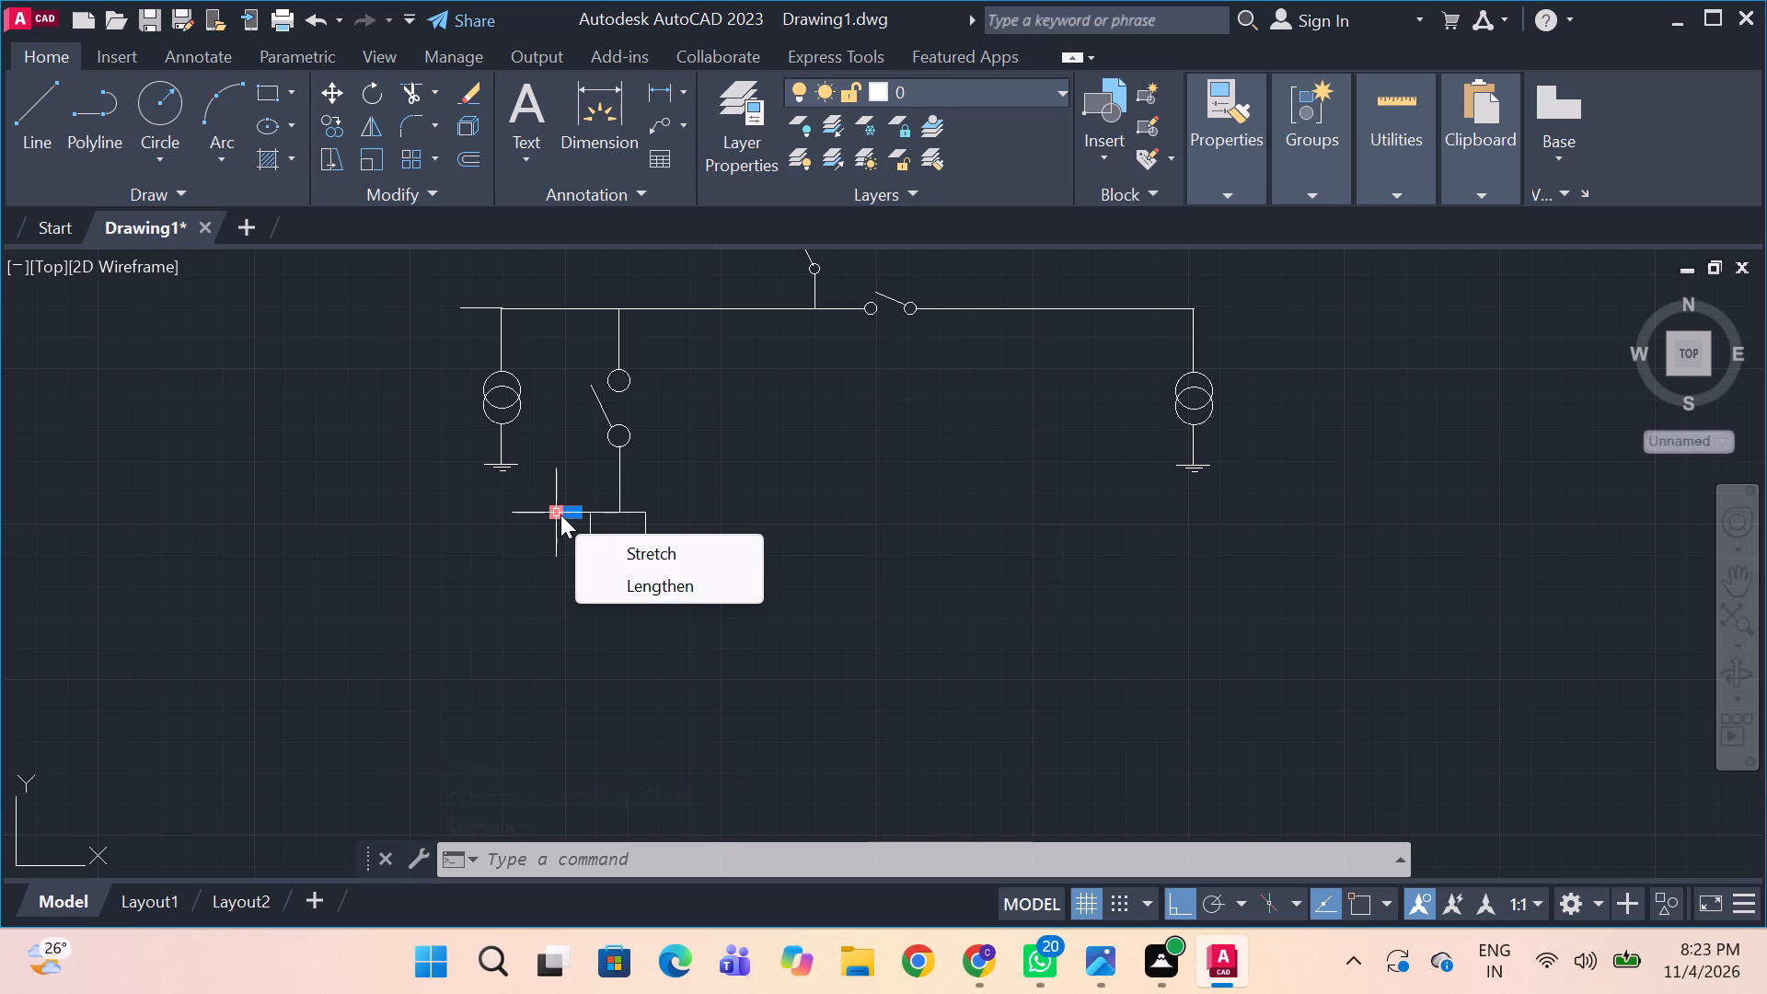
Erase the selected stray short line beside the VCB rectangle's upper-left corner.
key("Delete")
key("Delete")
key("Delete")
key("Delete")
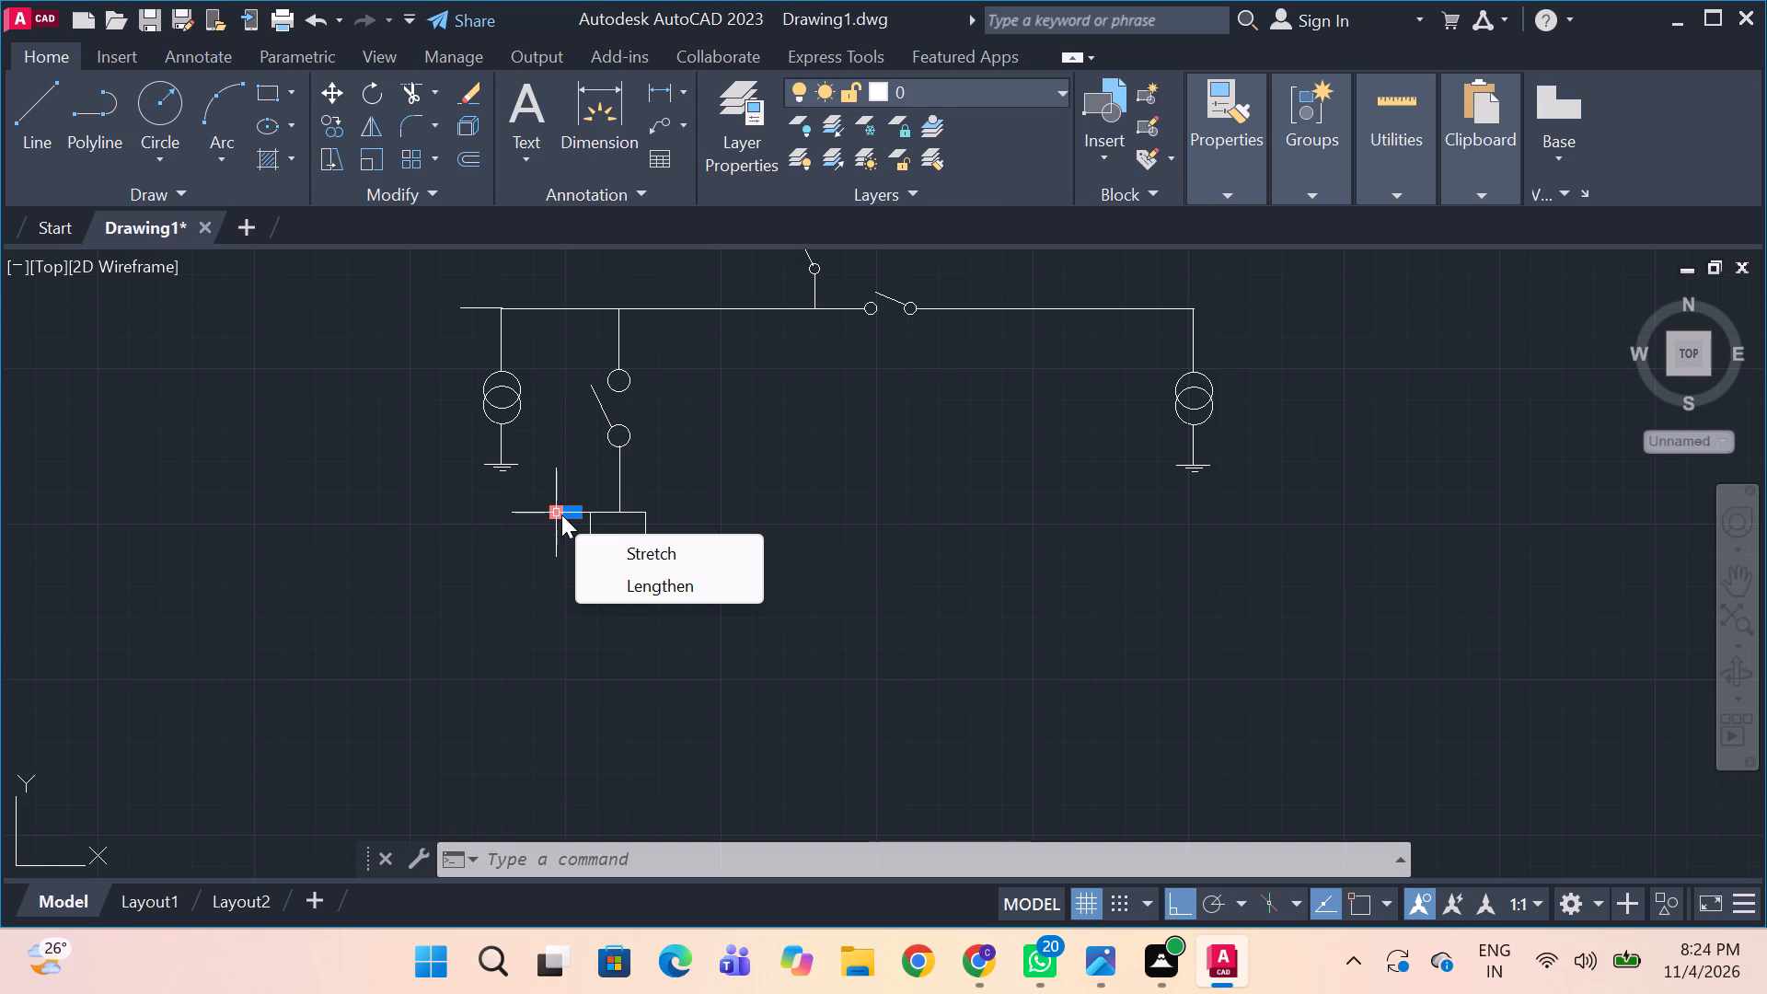
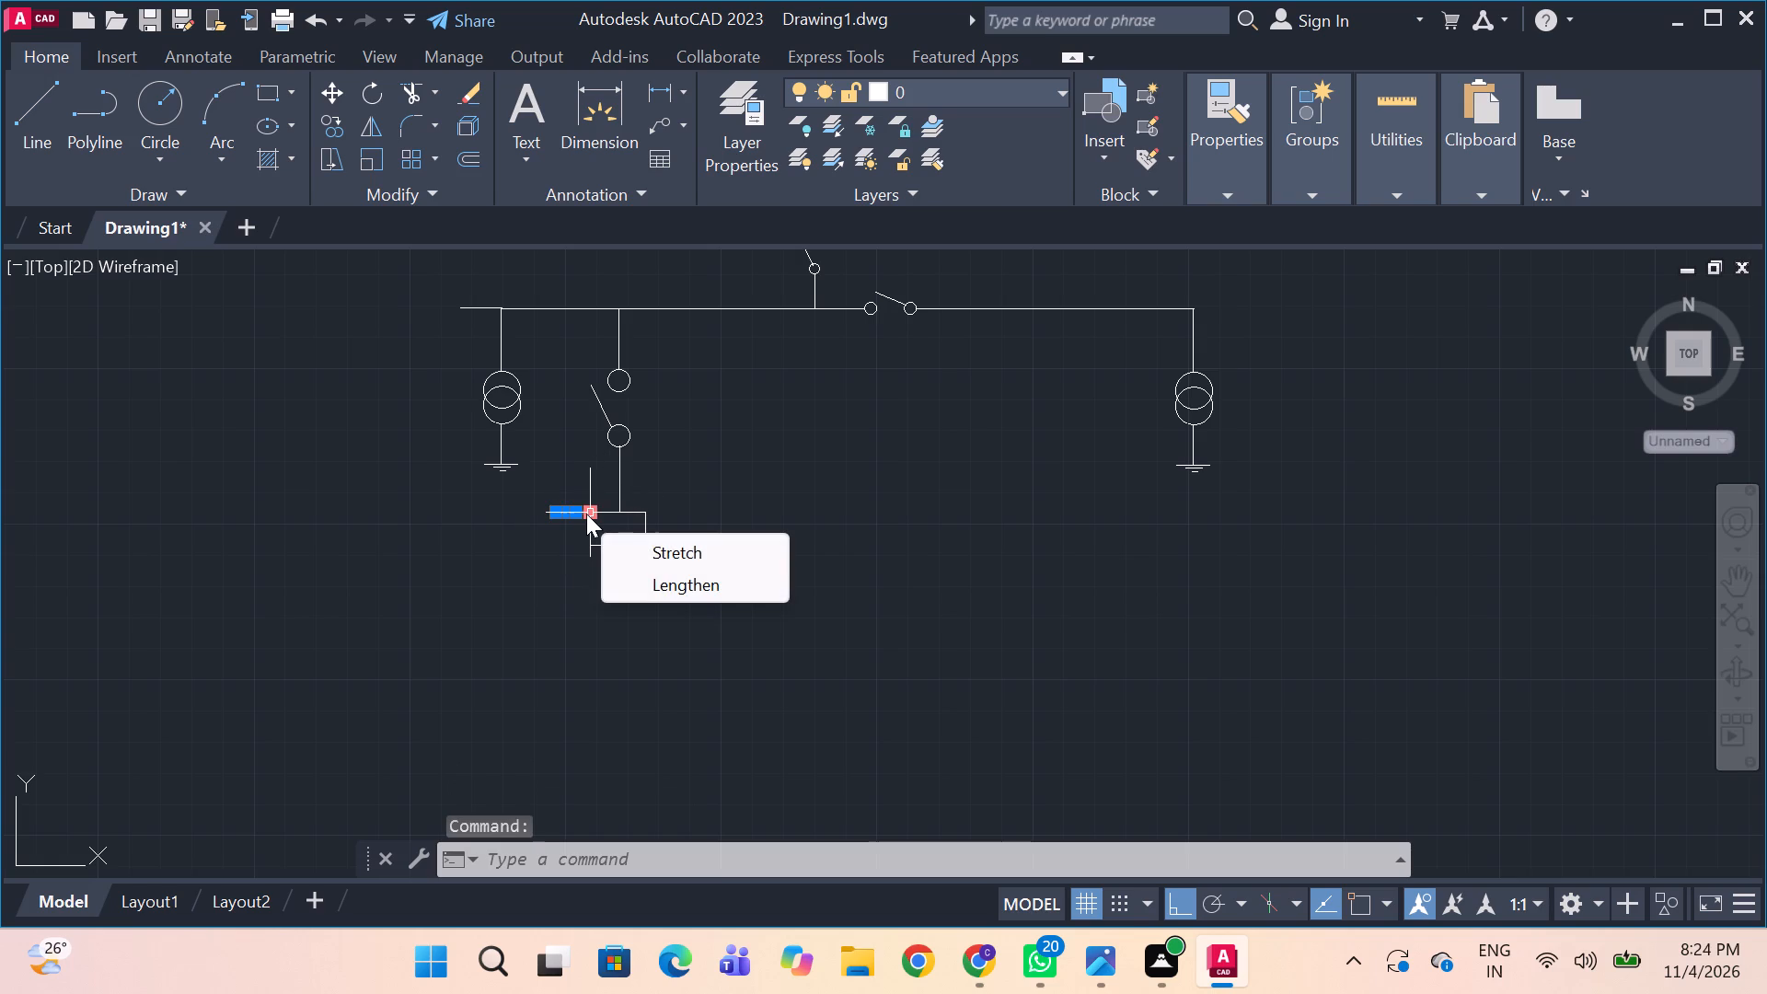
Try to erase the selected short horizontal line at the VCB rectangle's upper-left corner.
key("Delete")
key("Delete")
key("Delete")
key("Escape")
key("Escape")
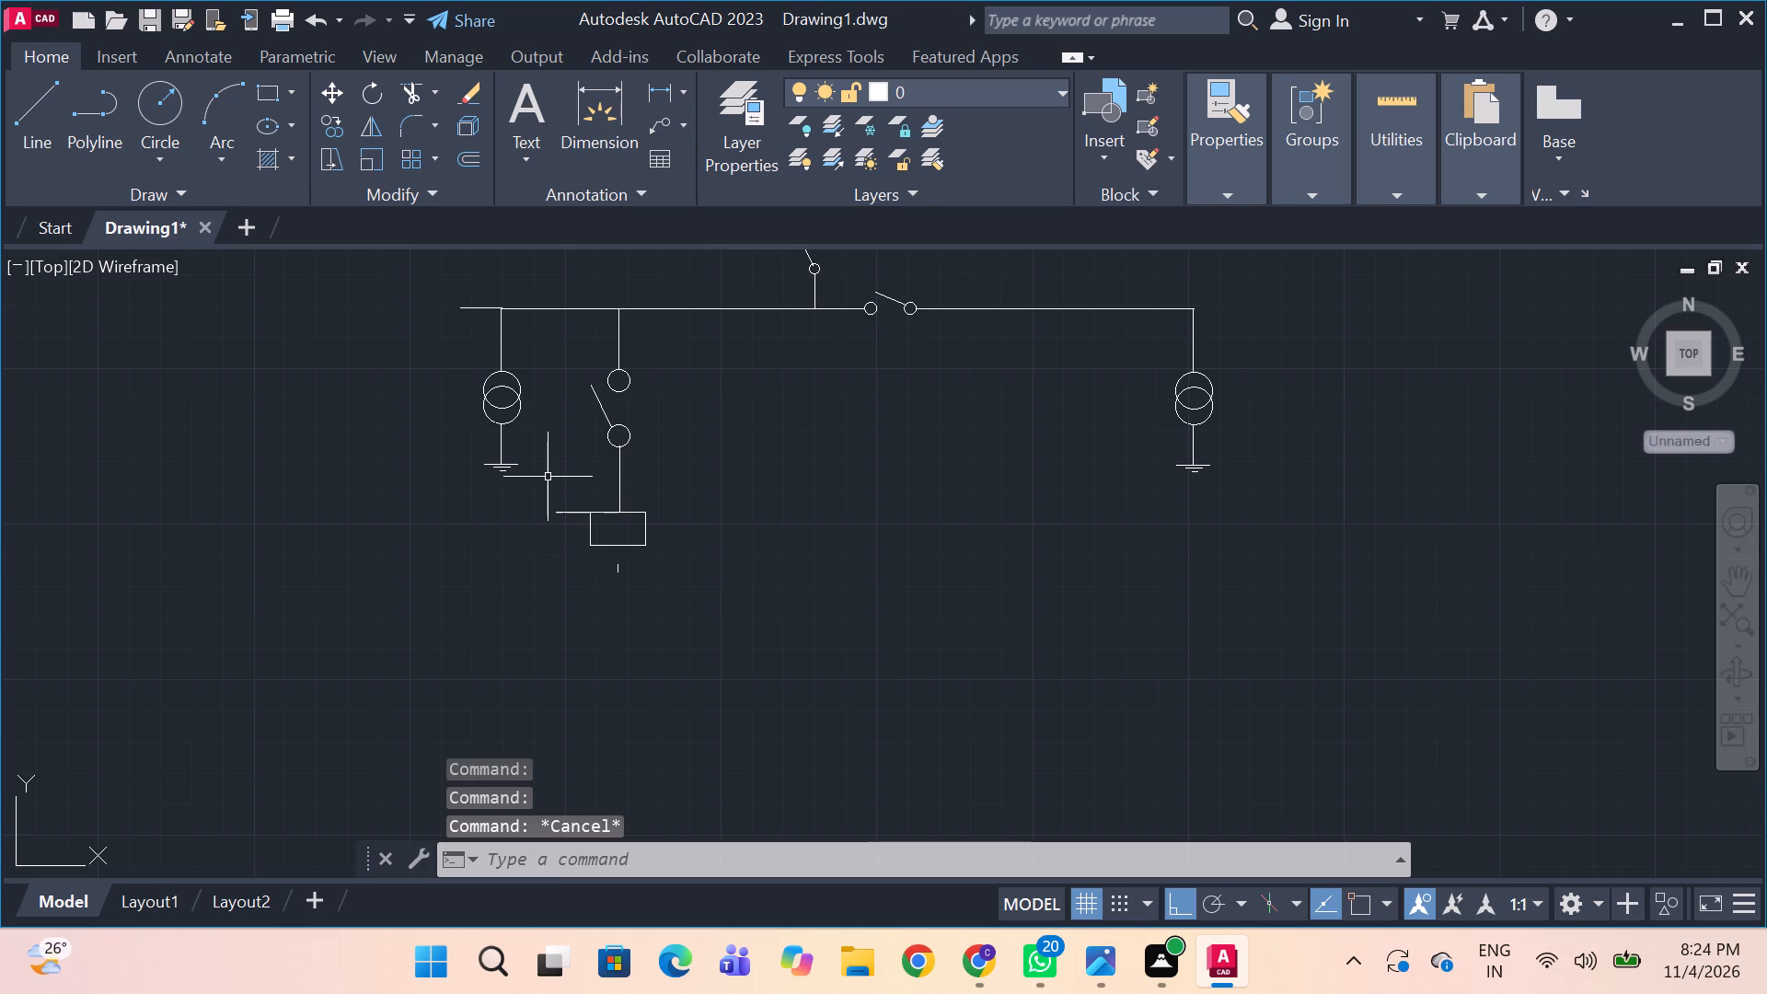
Undo the last erase, the two stray lines beside the VCB rectangle and the preceding move.
key("ctrl+z")
key("ctrl+z")
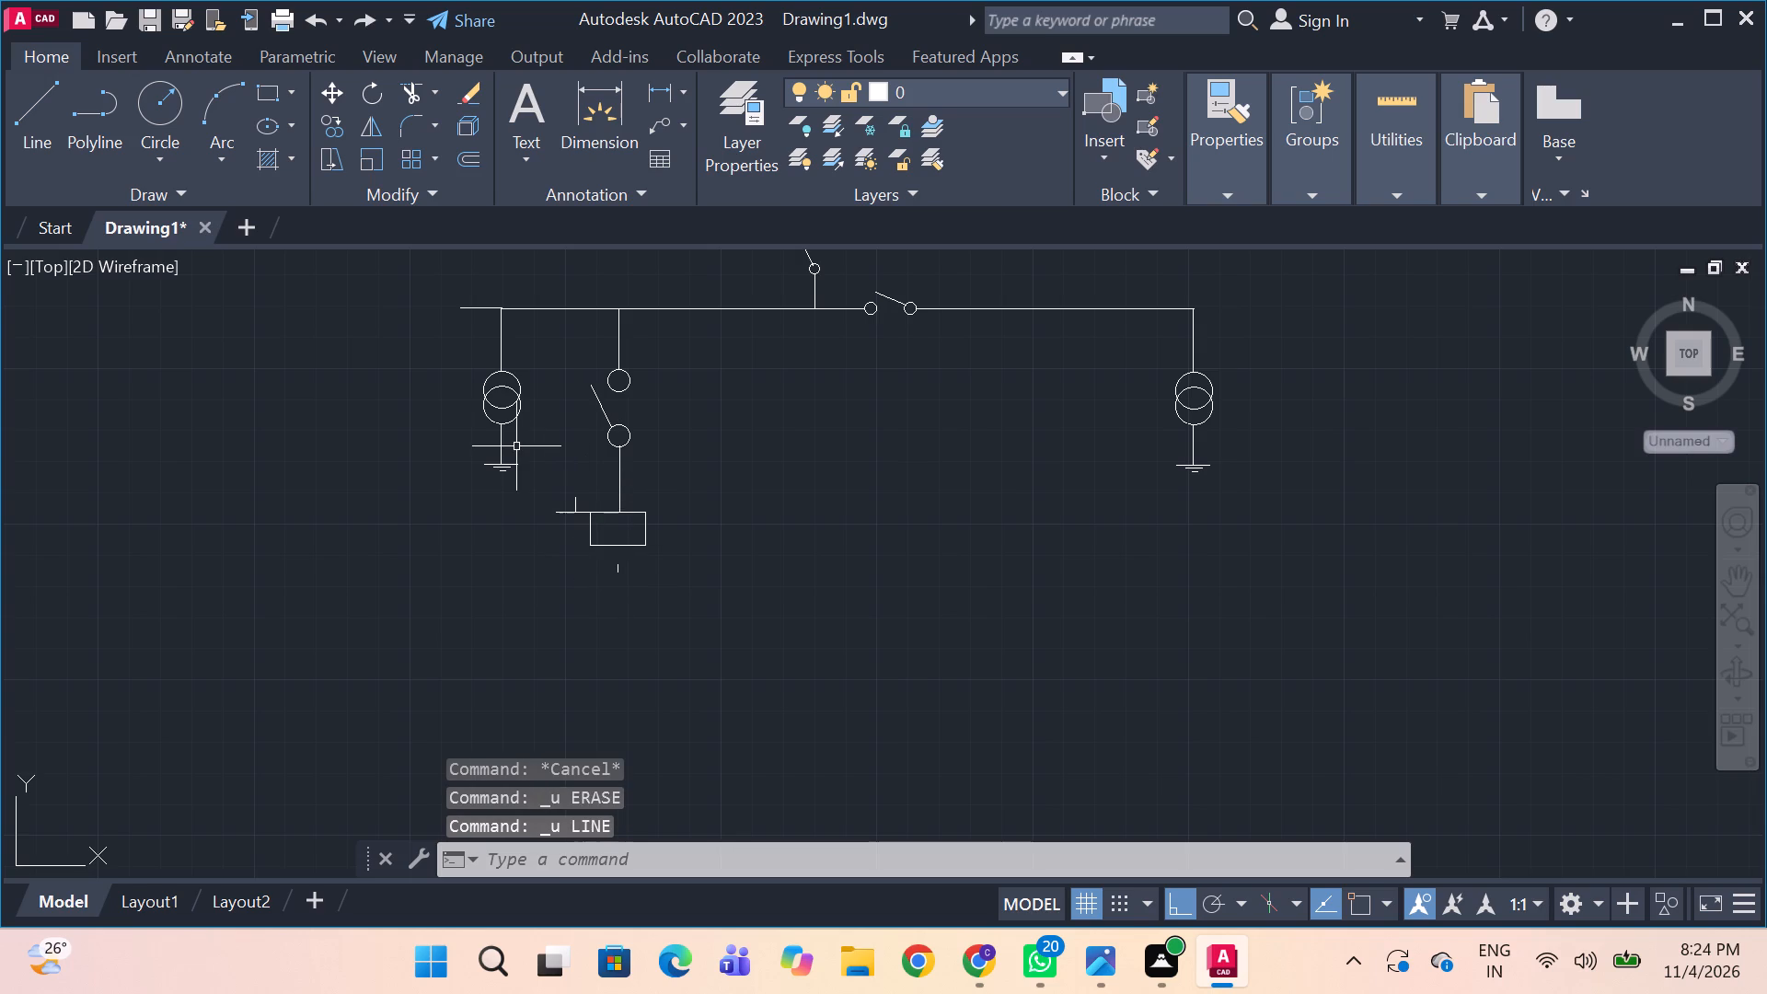
key("ctrl+z")
key("ctrl+z")
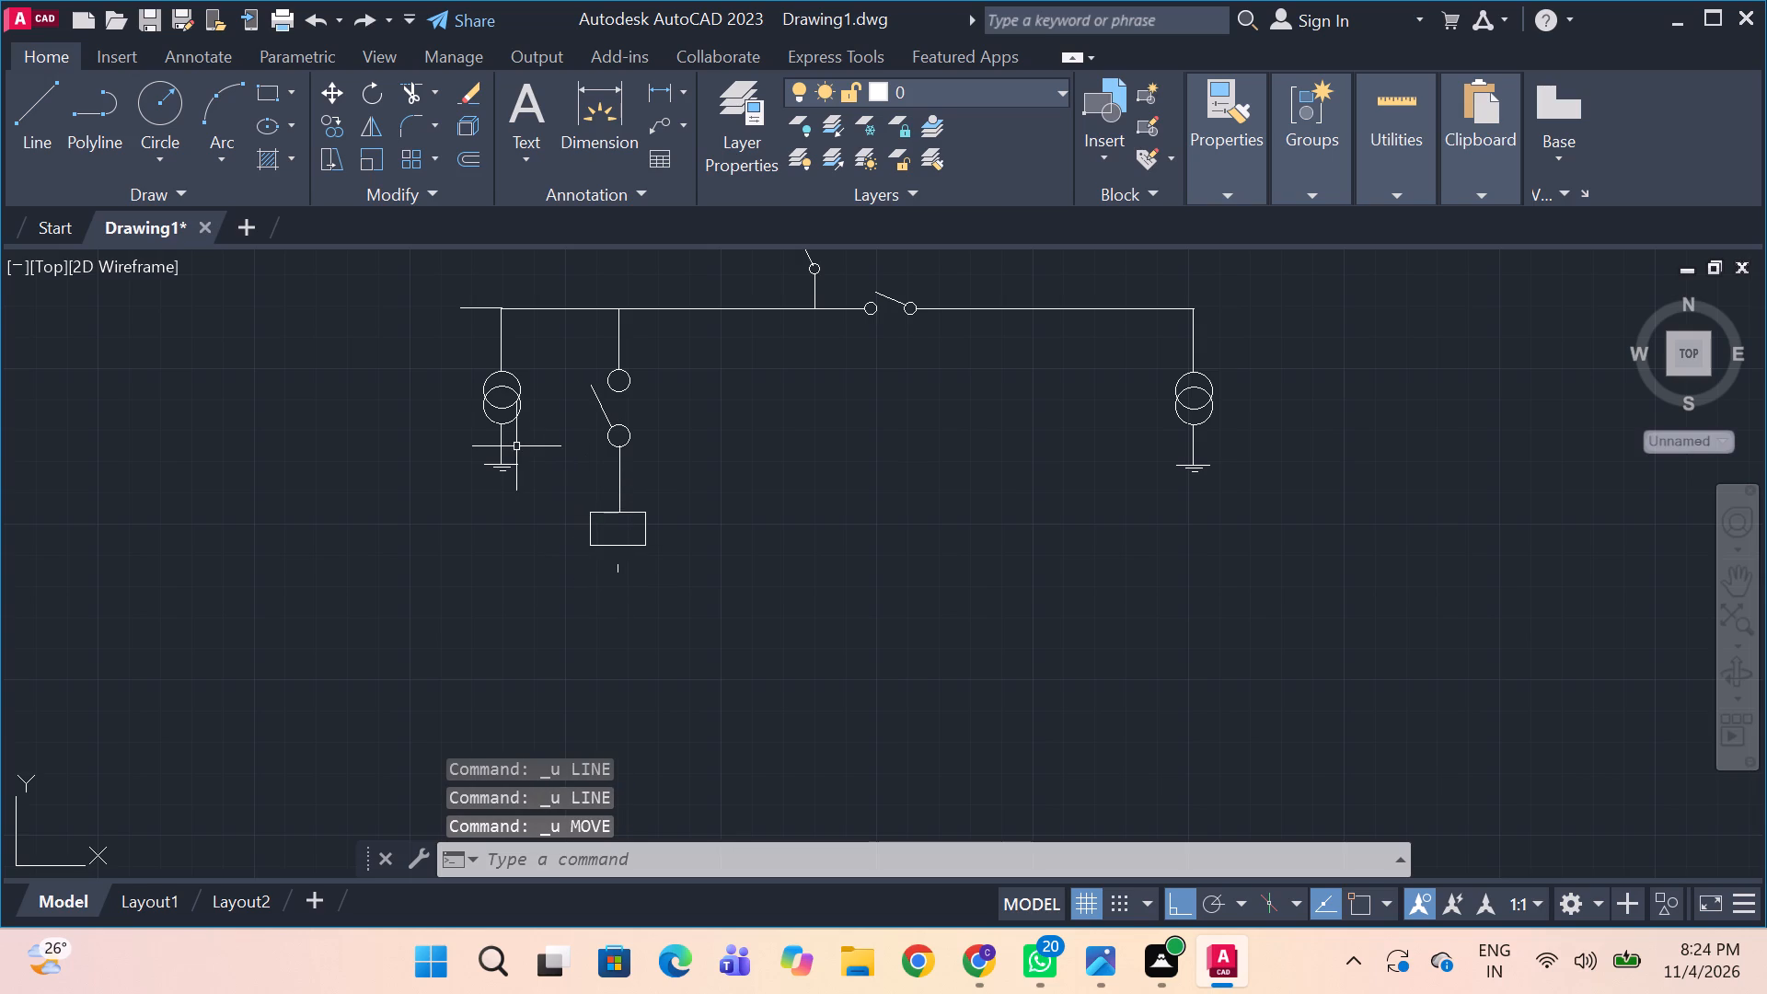
With Ortho off, draw a diagonal line from the VCB rectangle's upper-left corner to its lower-right corner.
key("k")
key("BackSpace")
type("l")
key("space")
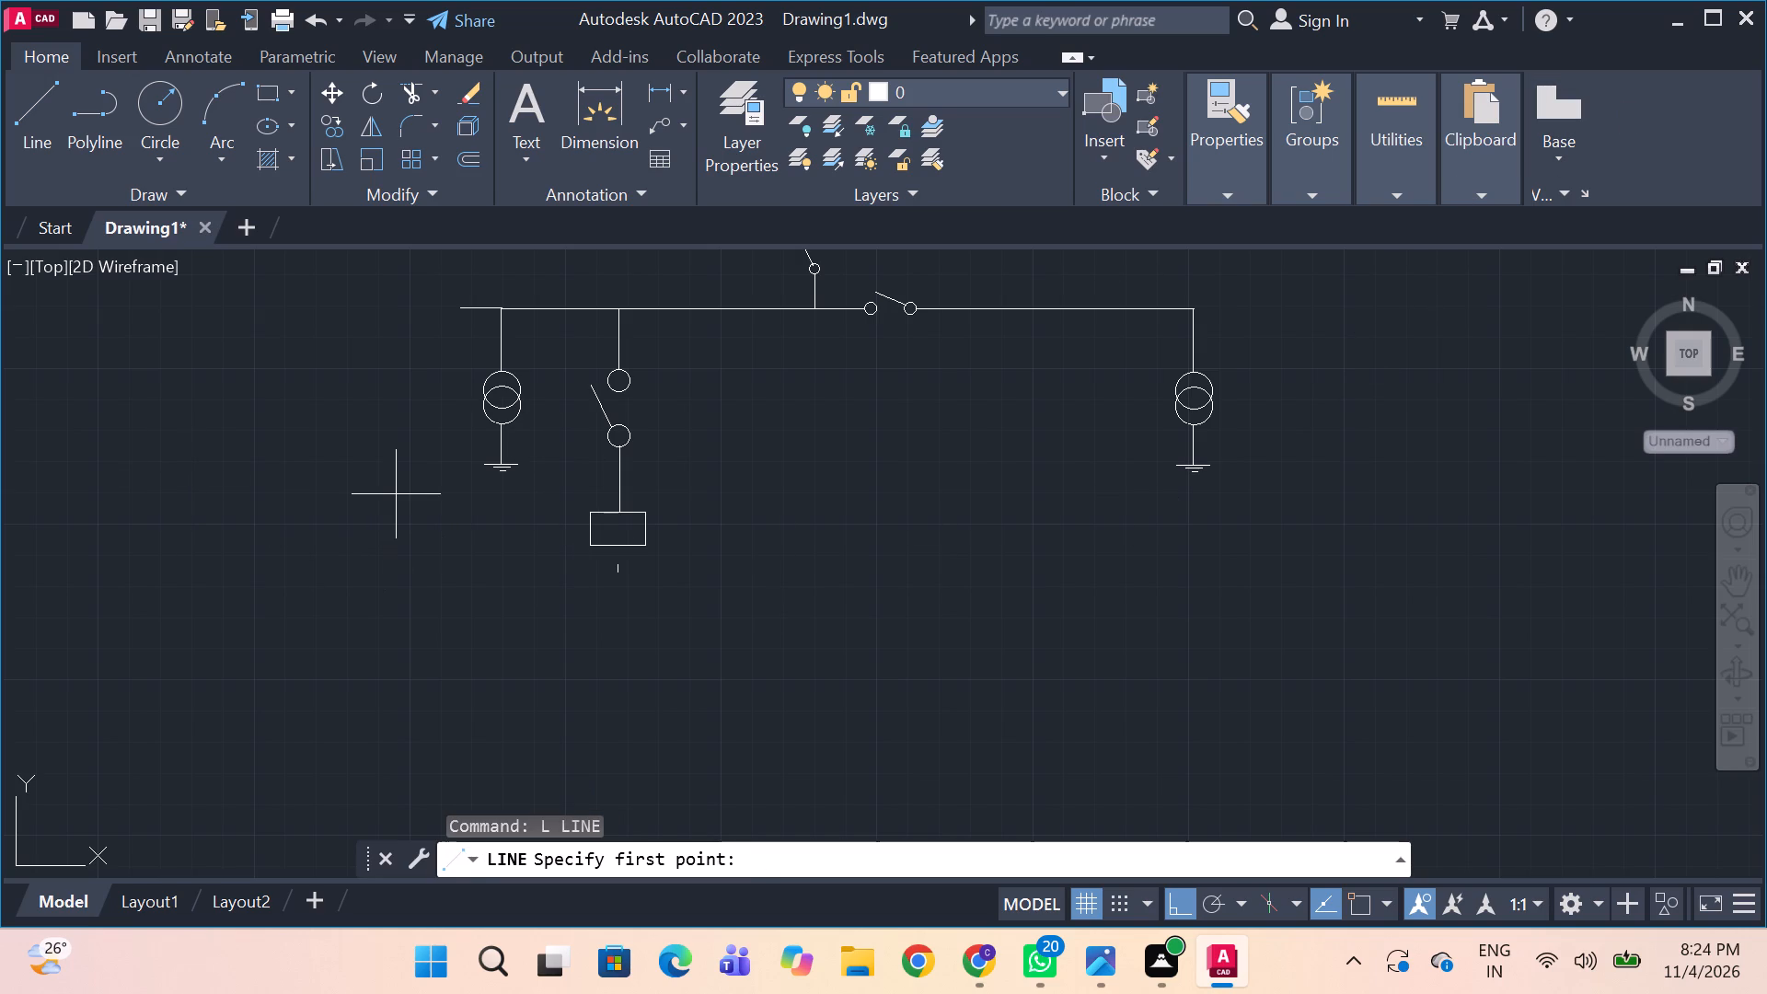
key("F8")
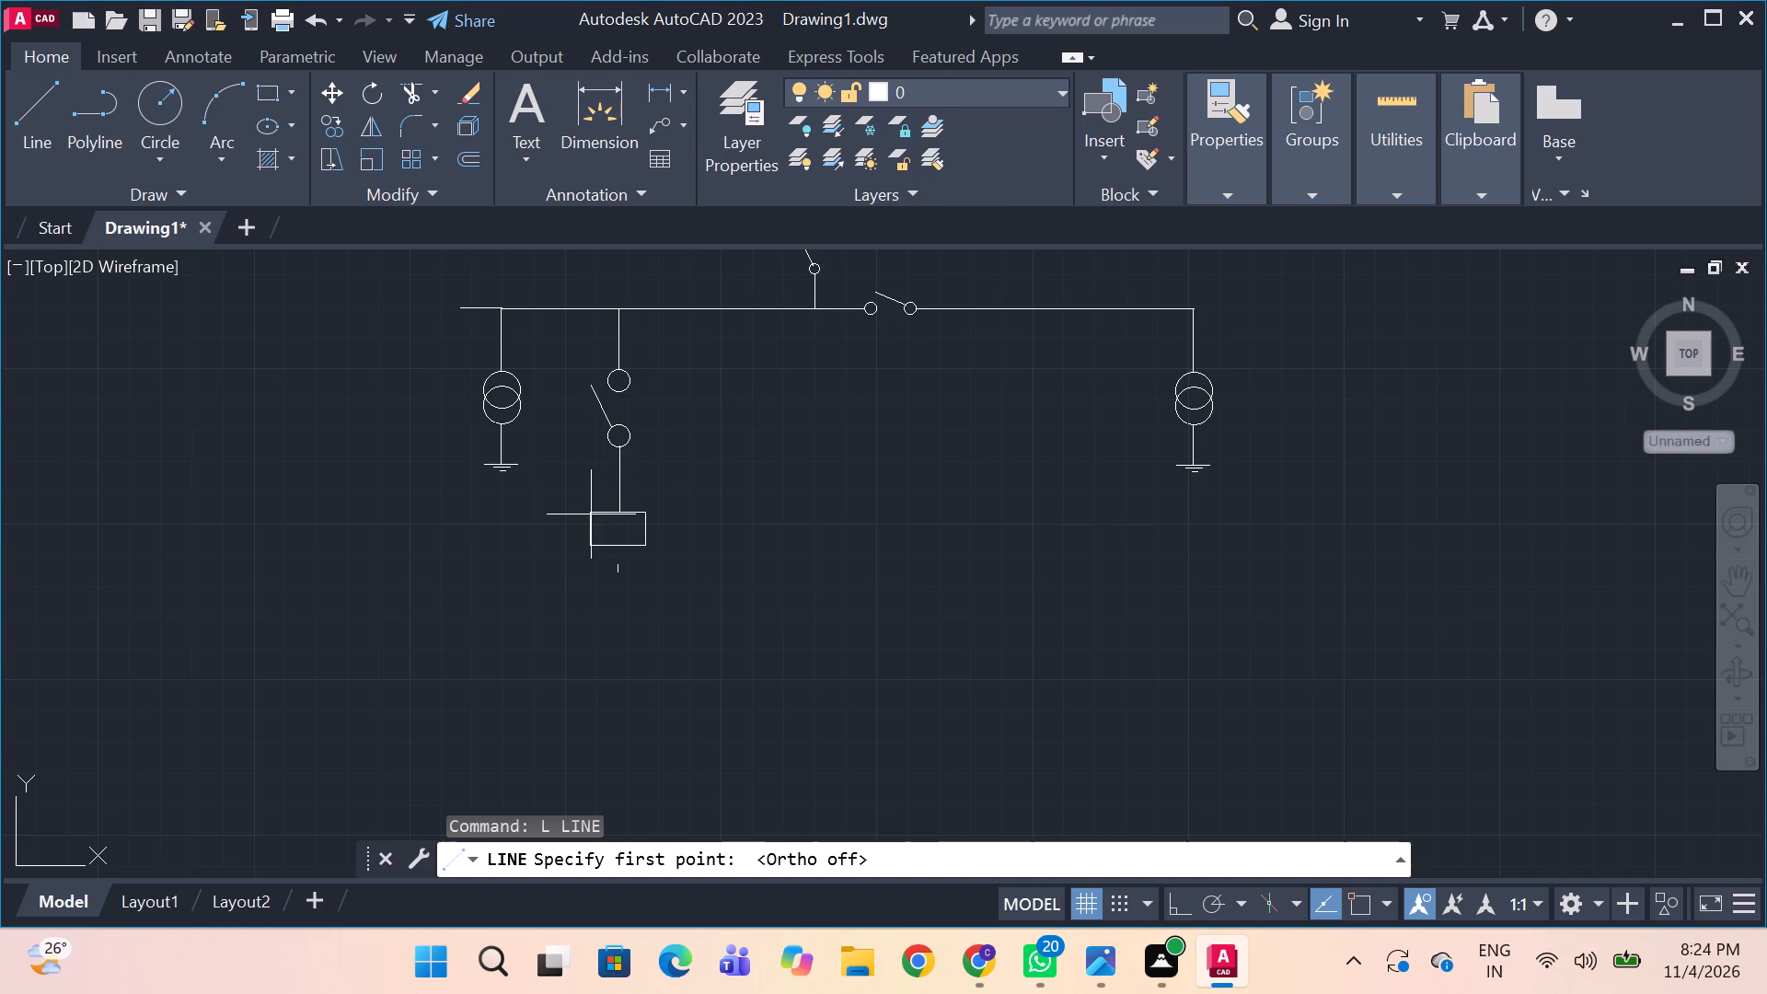
left_click_drag(591, 514, 640, 537)
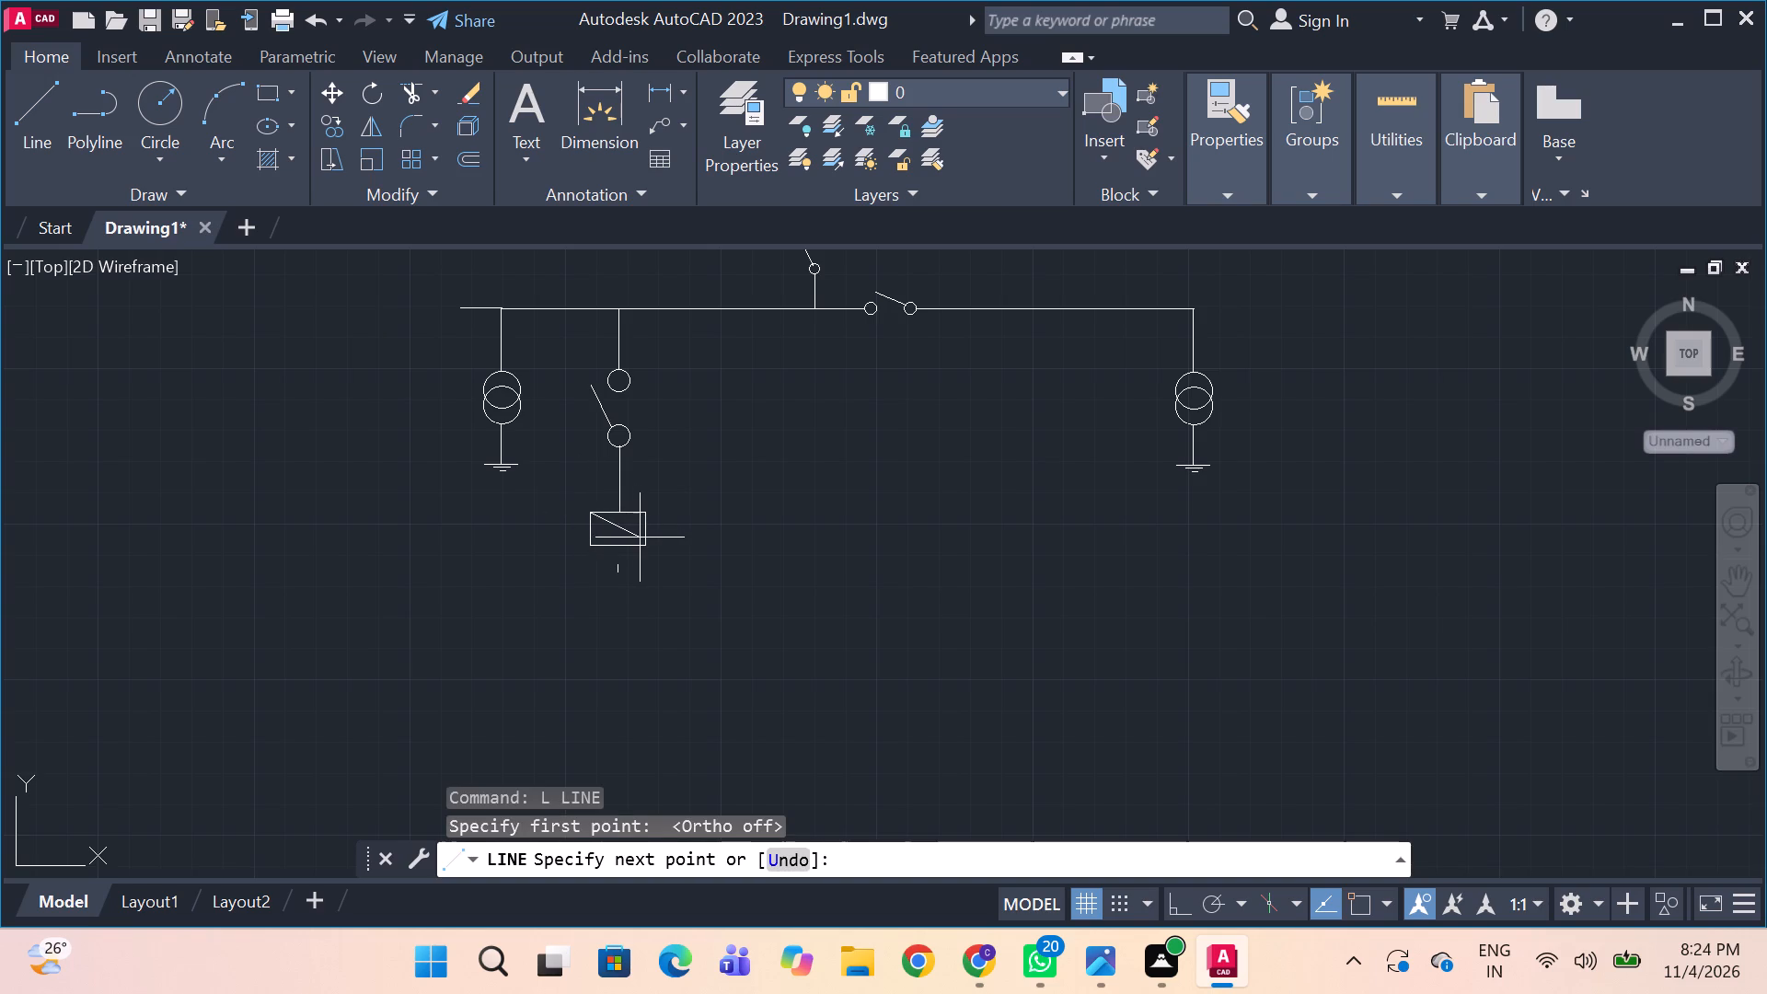
left_click_drag(640, 537, 643, 545)
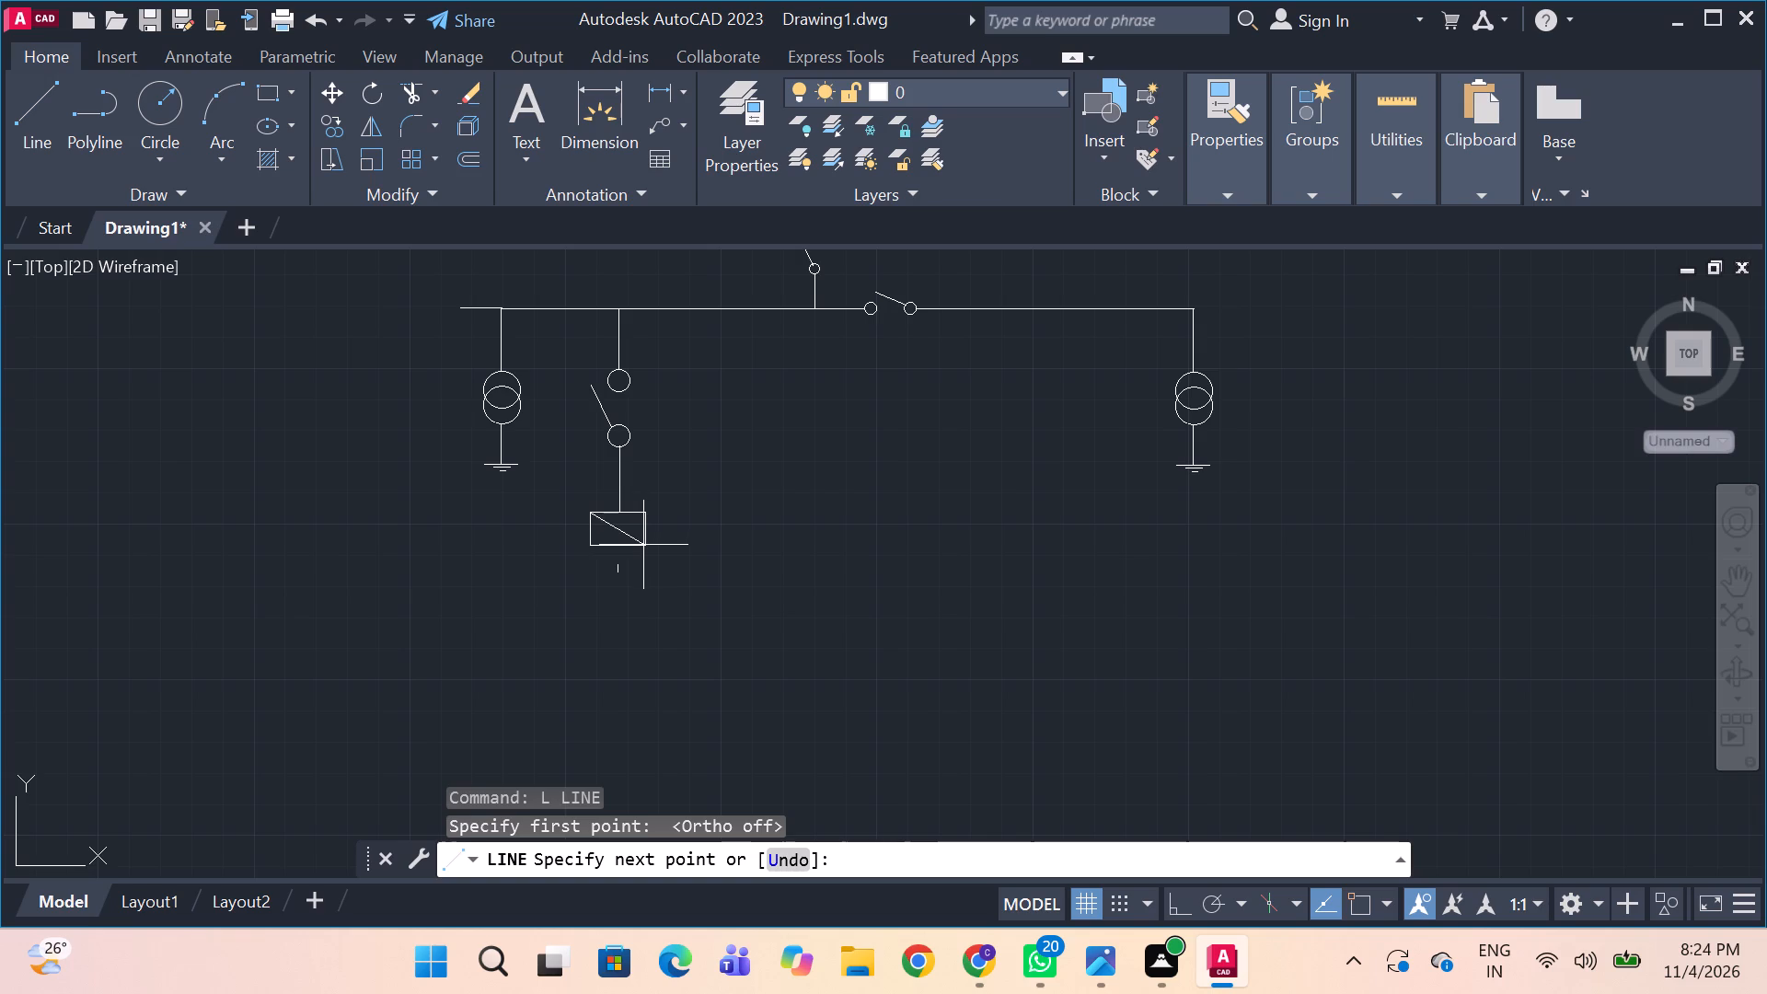
left_click_drag(643, 545, 644, 546)
left_click(644, 546)
key("space")
Draw the crossing diagonal from the VCB rectangle's upper-right corner to its lower-left corner.
type("l")
key("space")
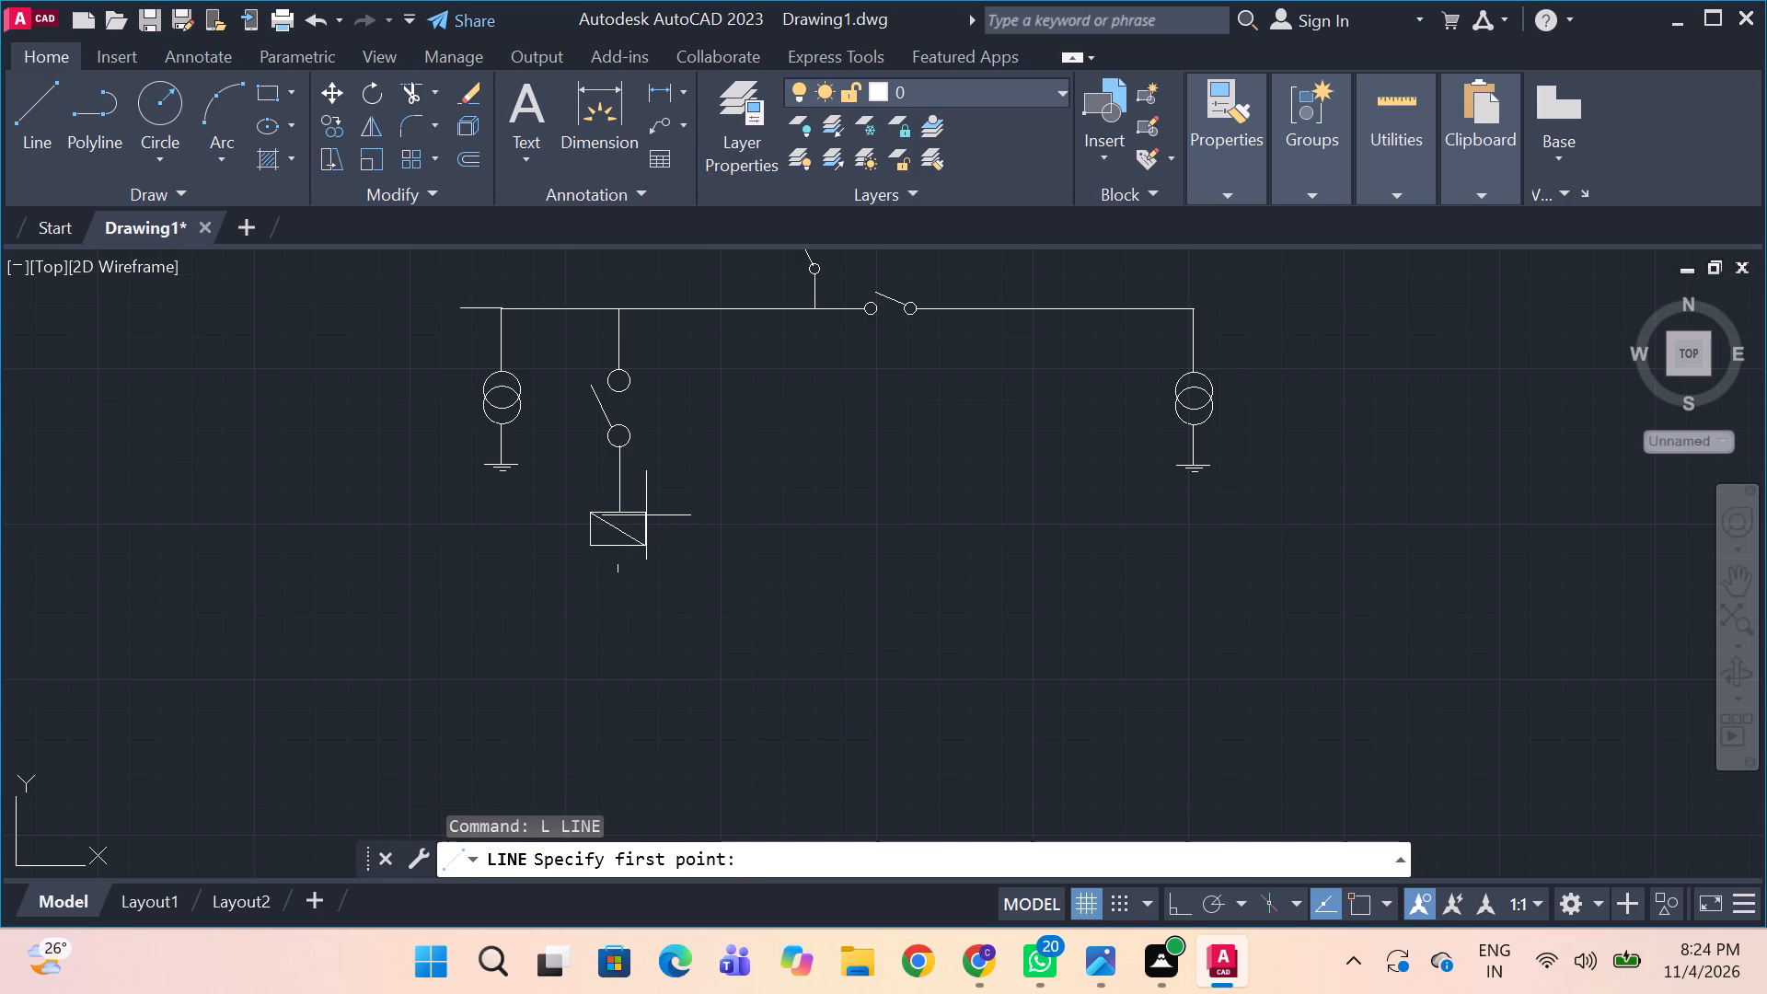
left_click_drag(645, 513, 633, 517)
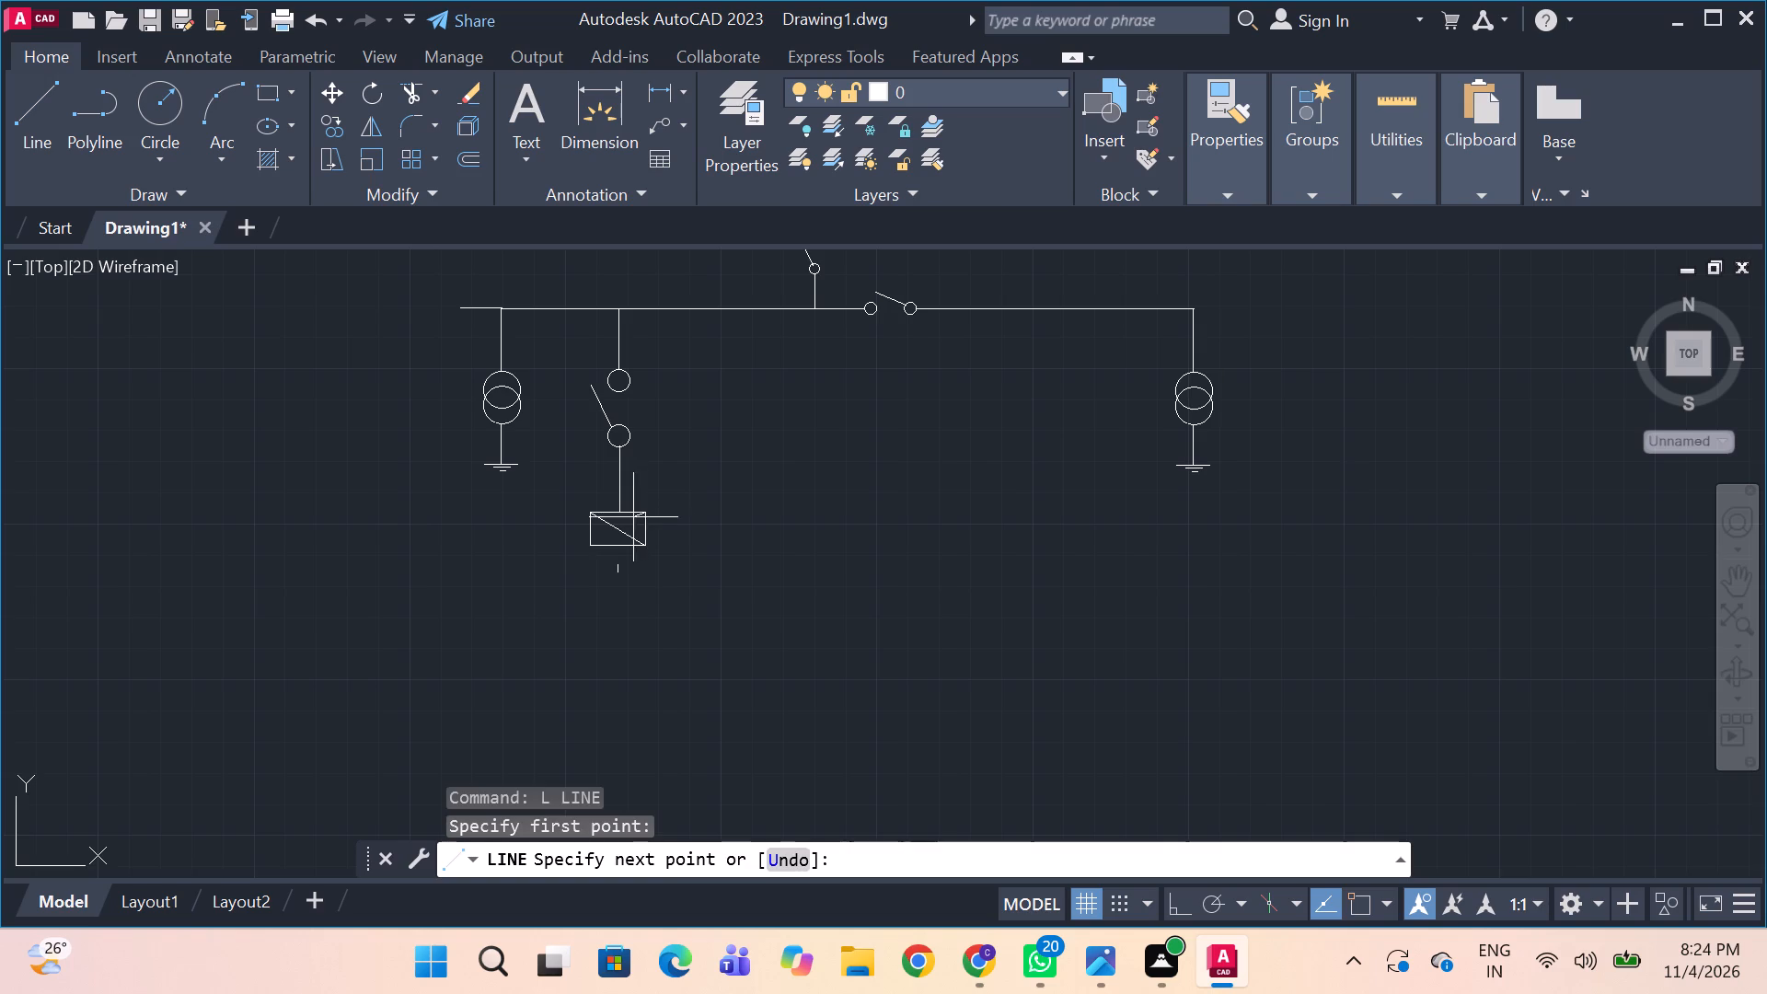
left_click_drag(633, 517, 592, 542)
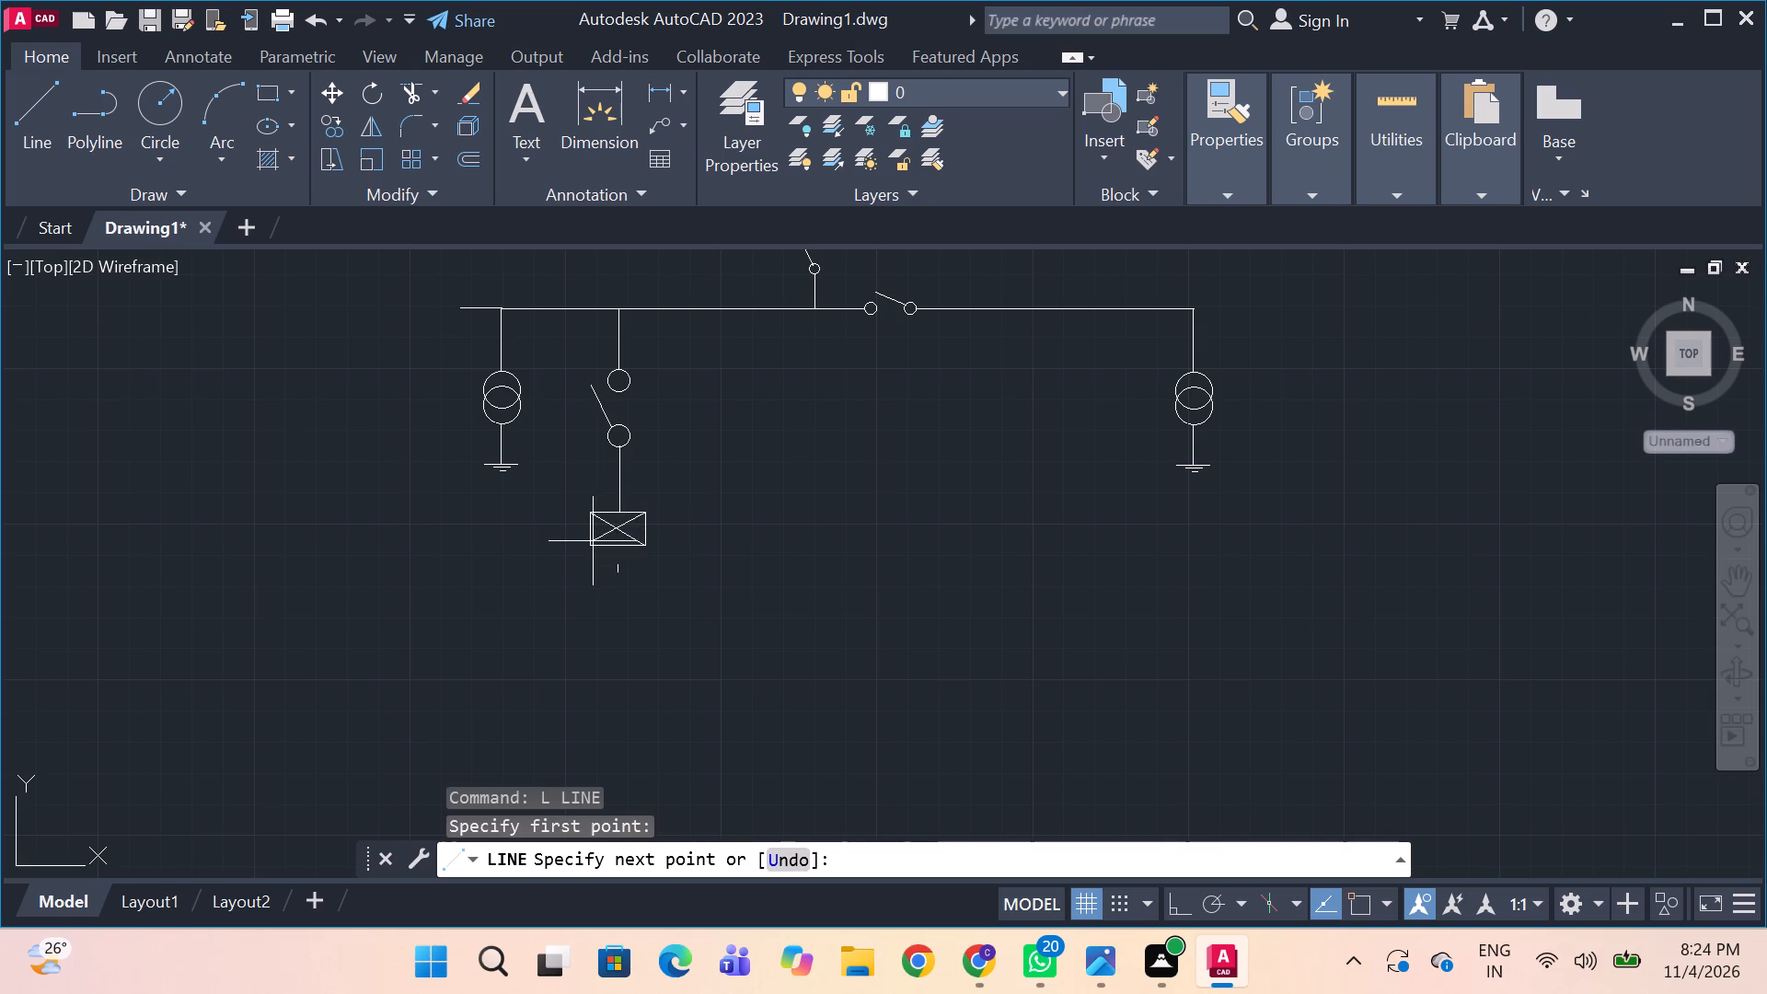
left_click_drag(592, 542, 590, 547)
left_click(590, 547)
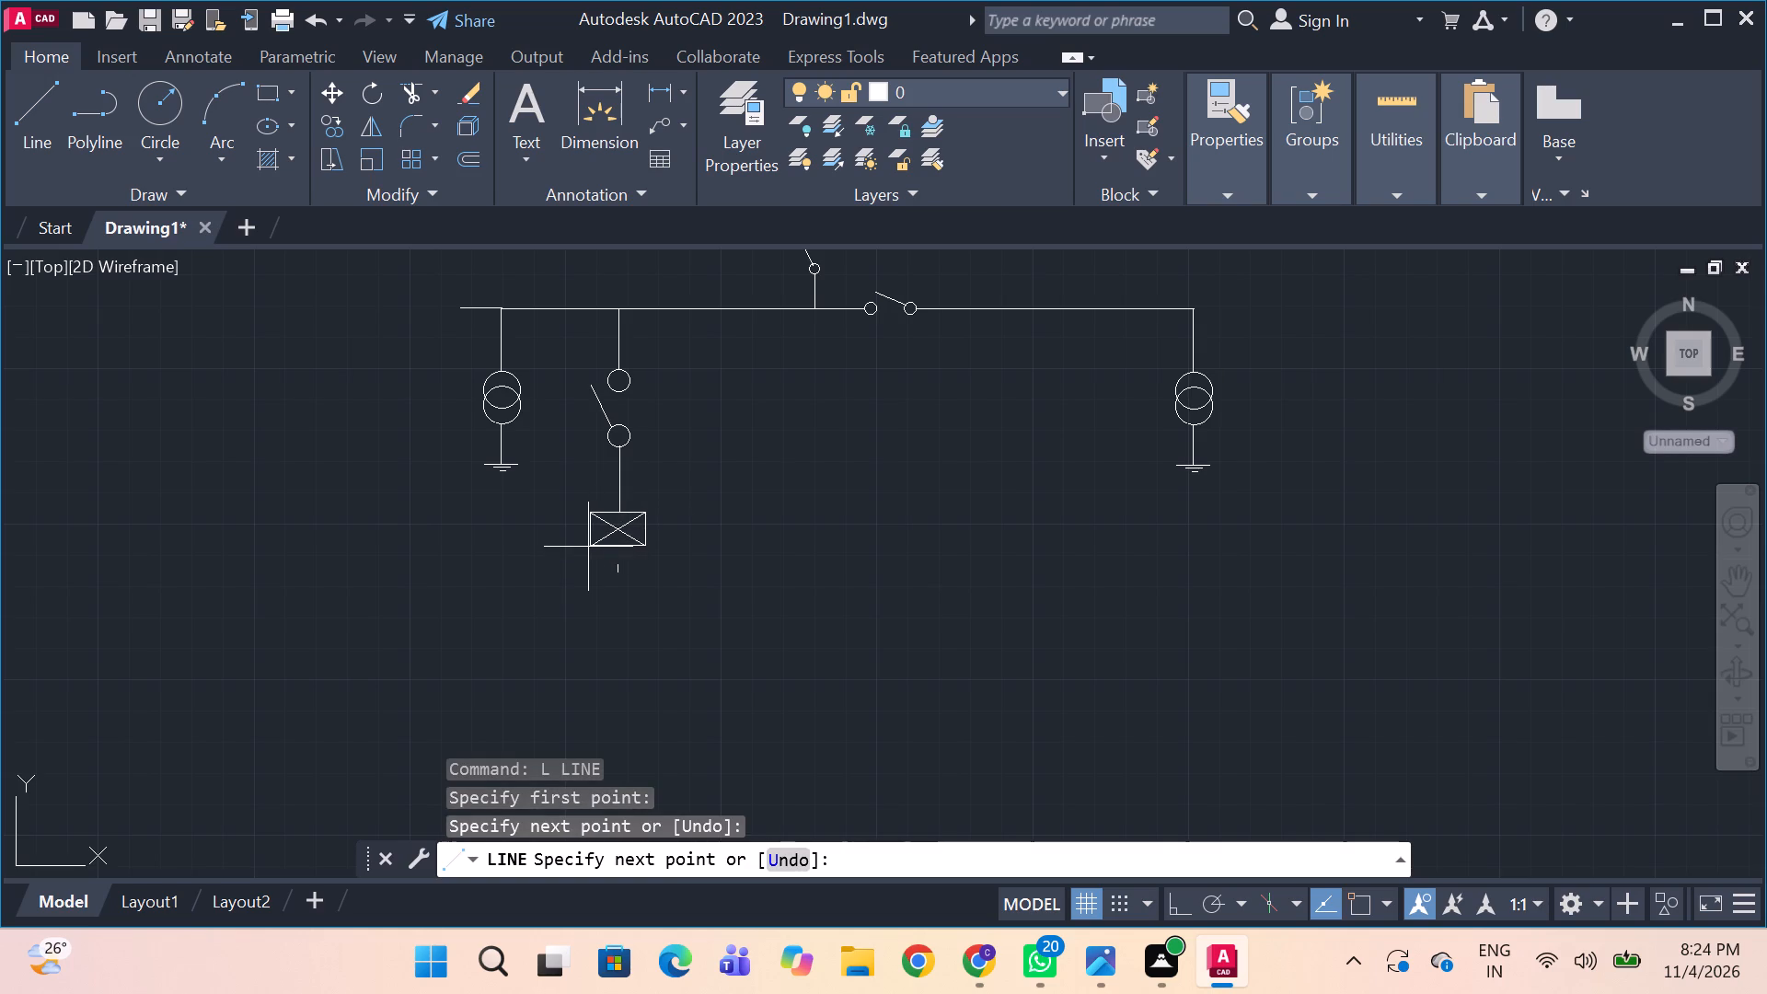
key("space")
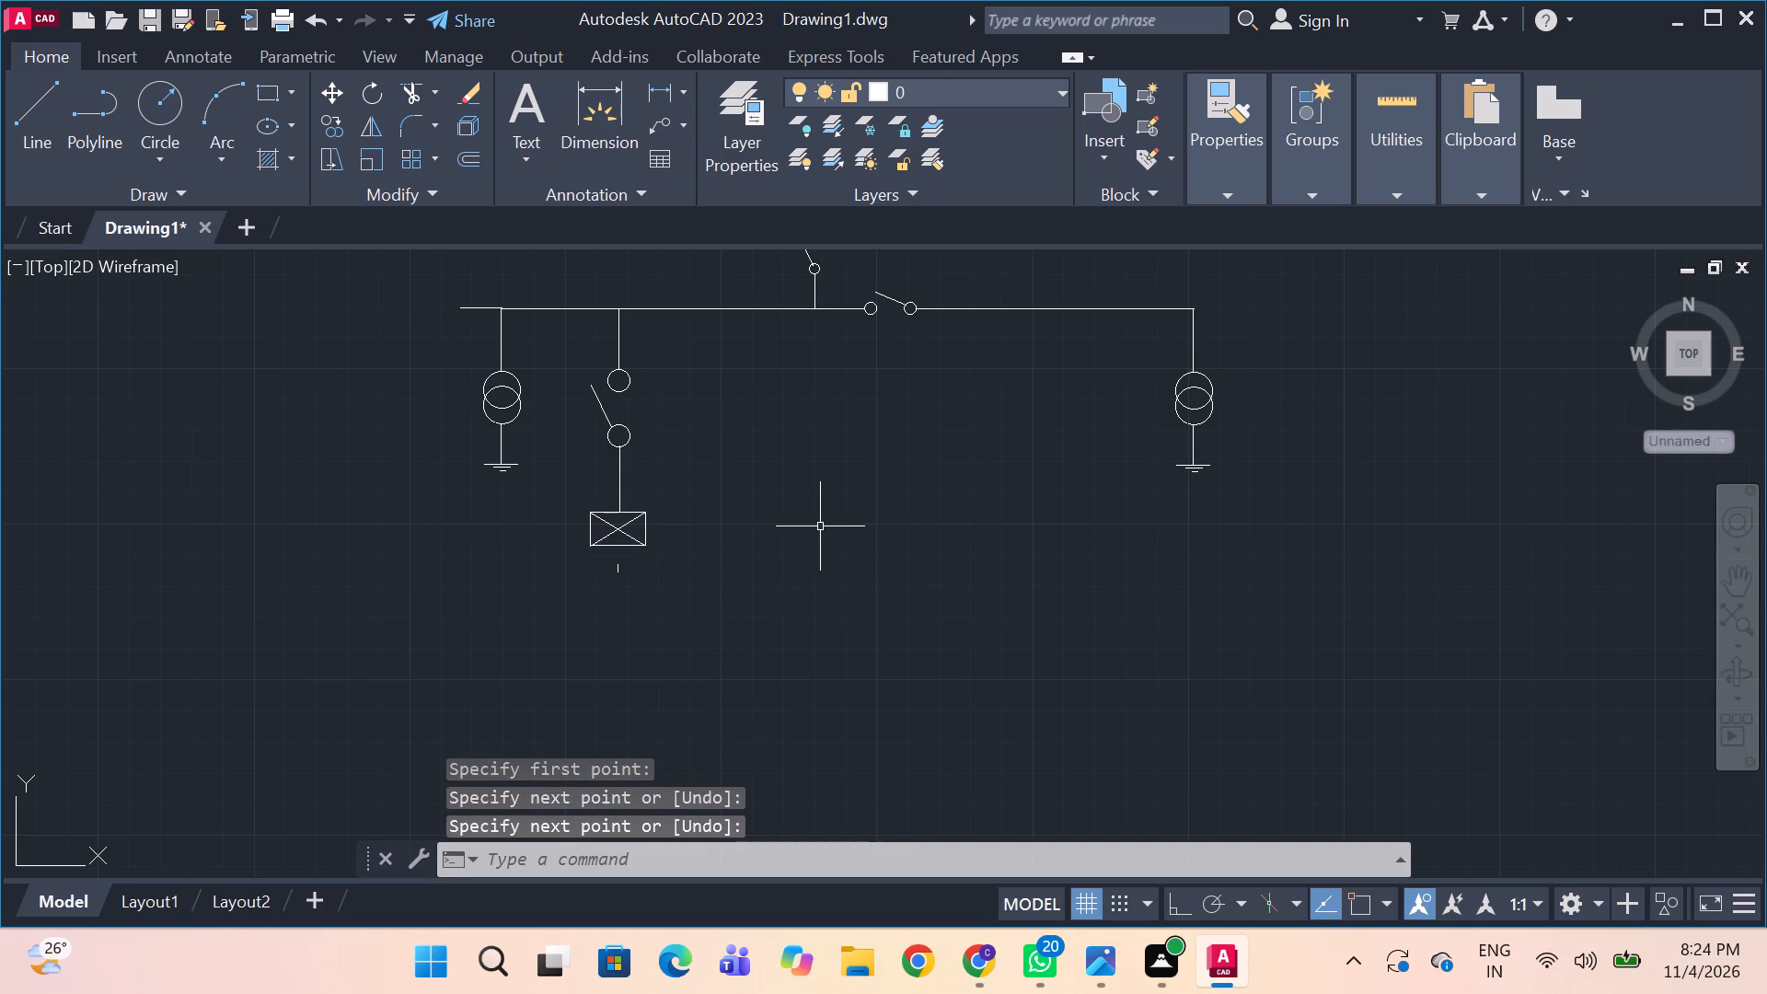
Check the reference image and start a line below the left feeder's VCB to continue the feeder downward.
key("alt+Tab")
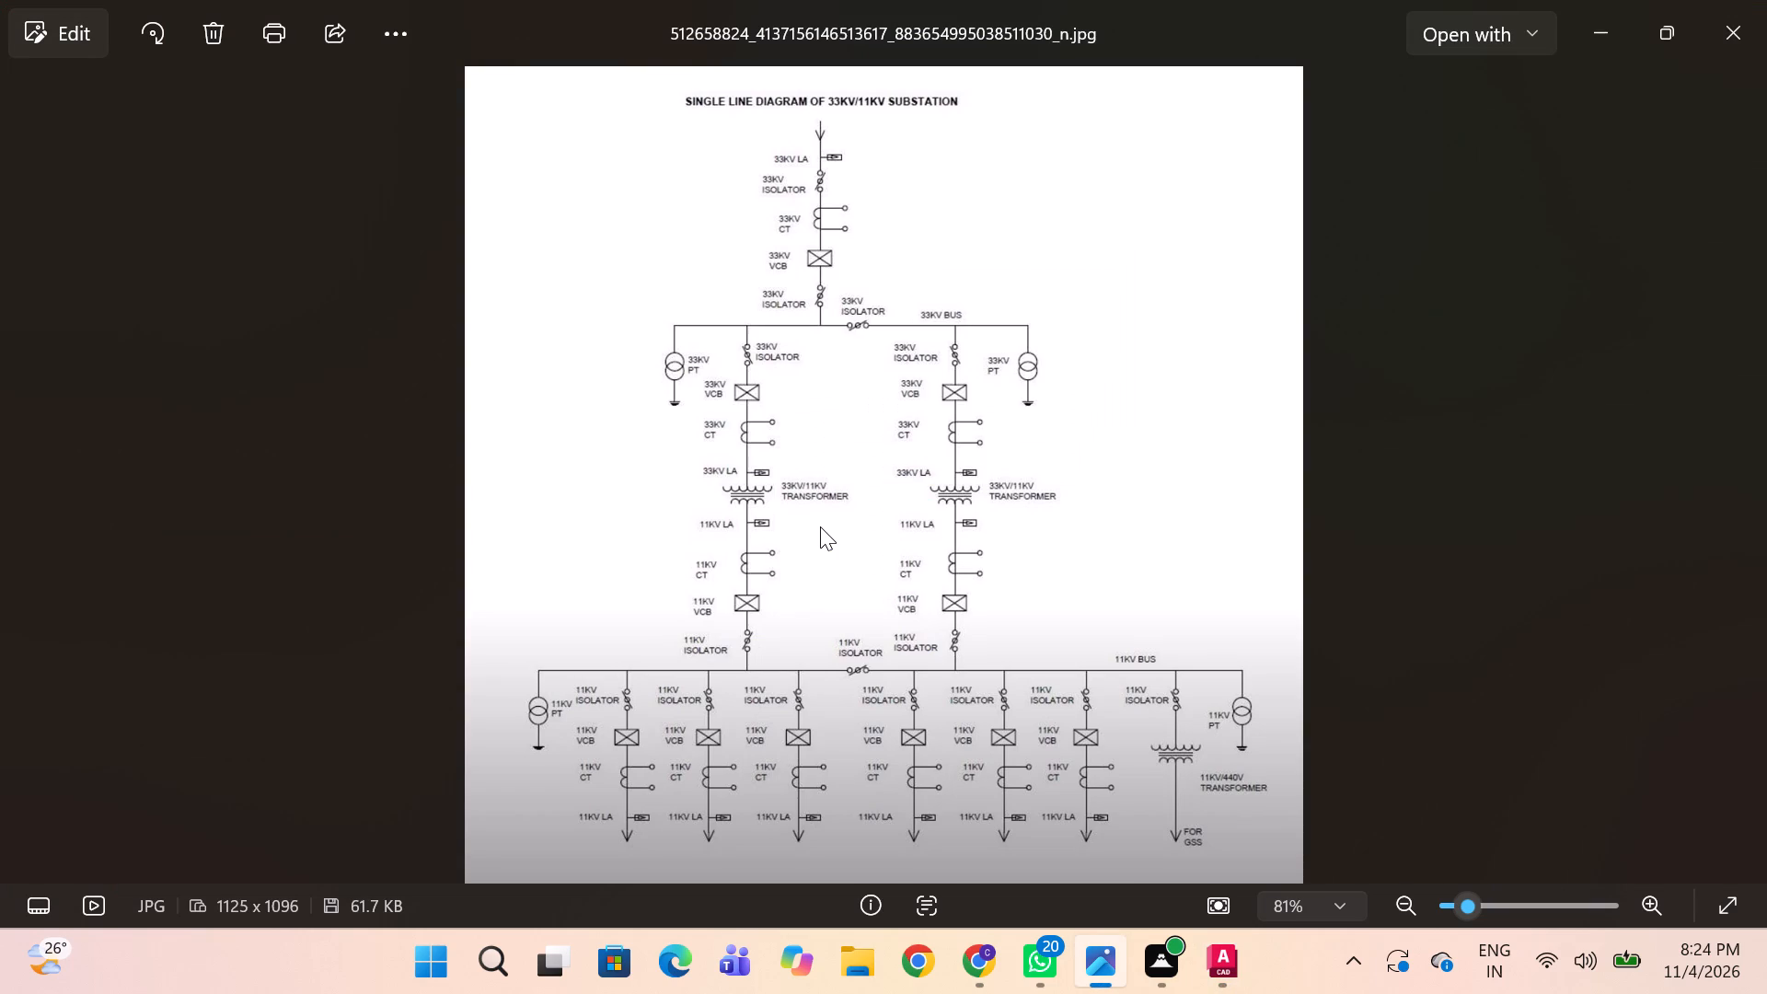
key("alt+Tab")
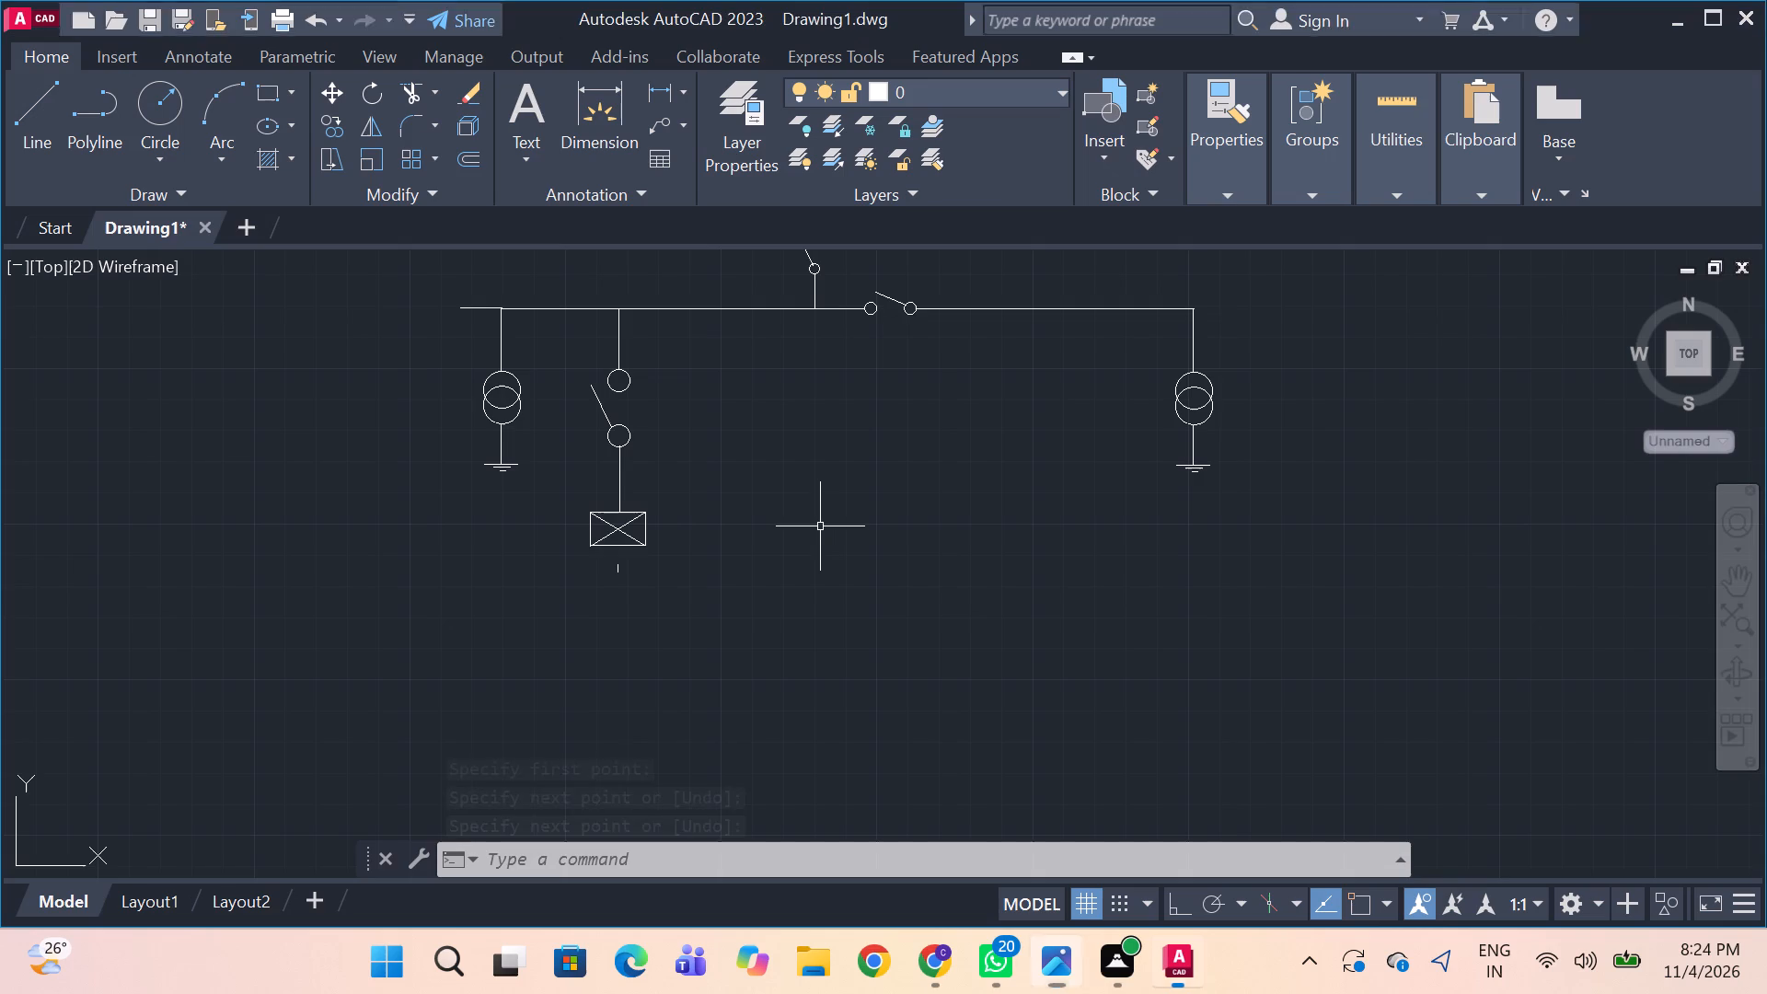
type("l")
key("space")
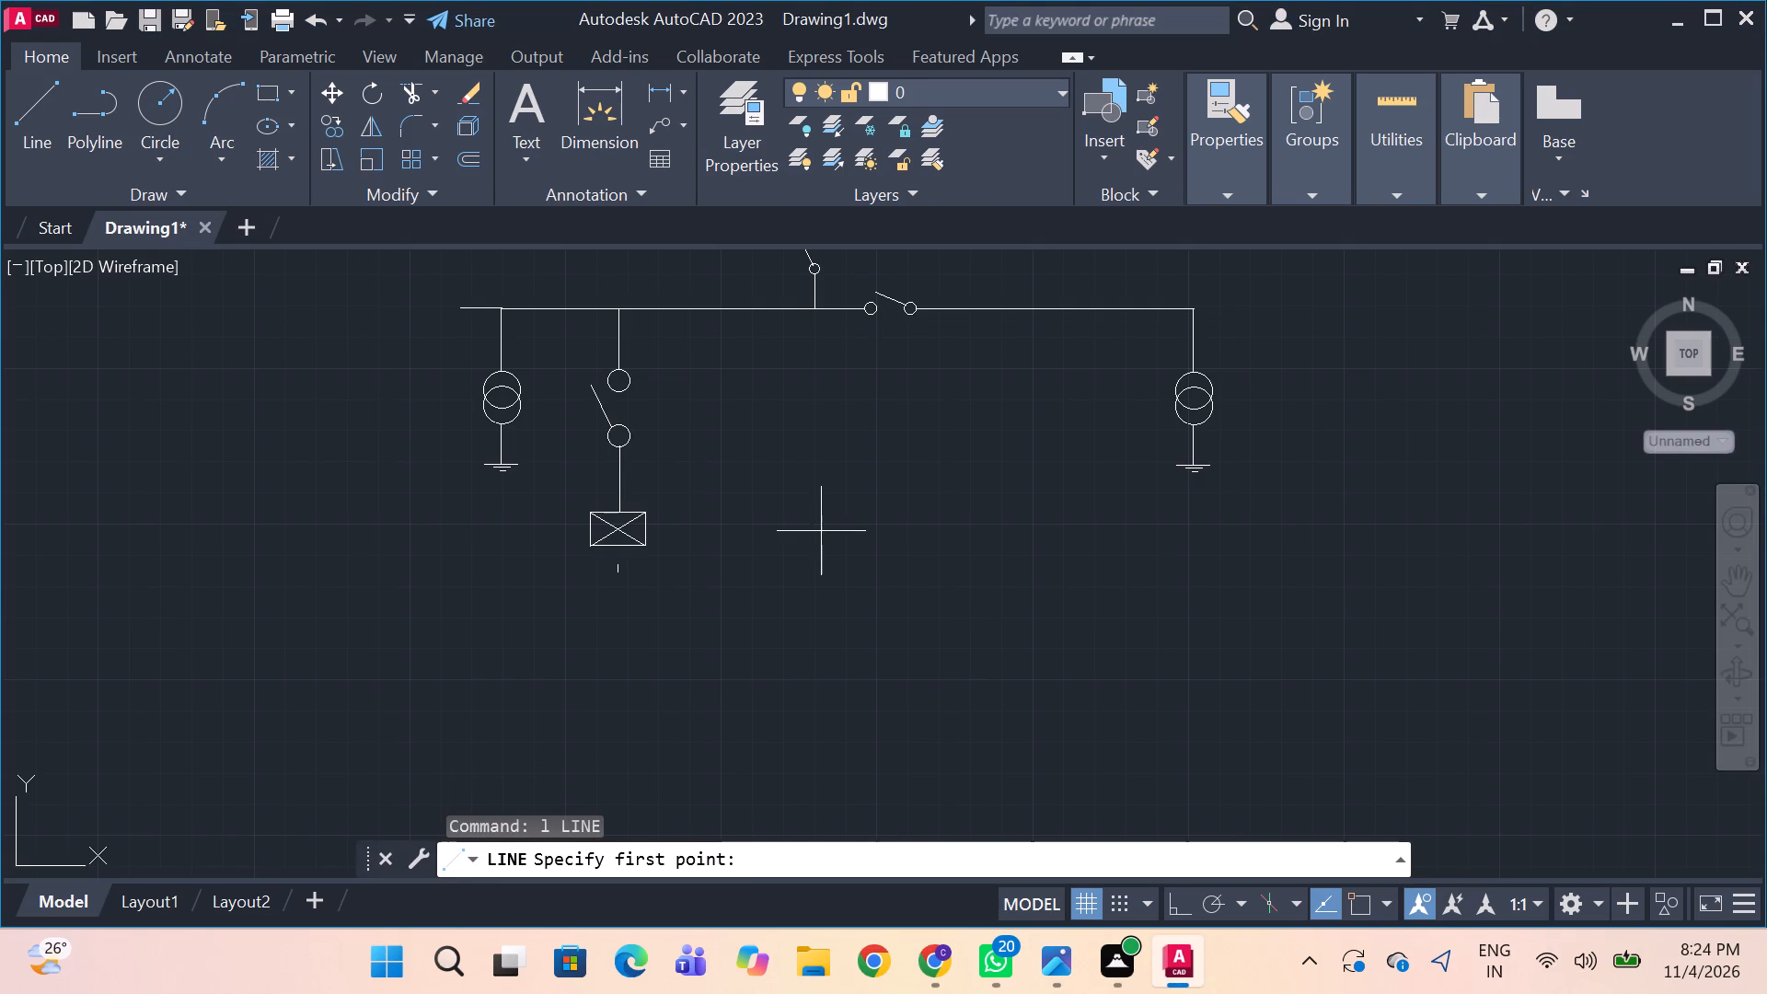
scroll(821, 531, "up", 2)
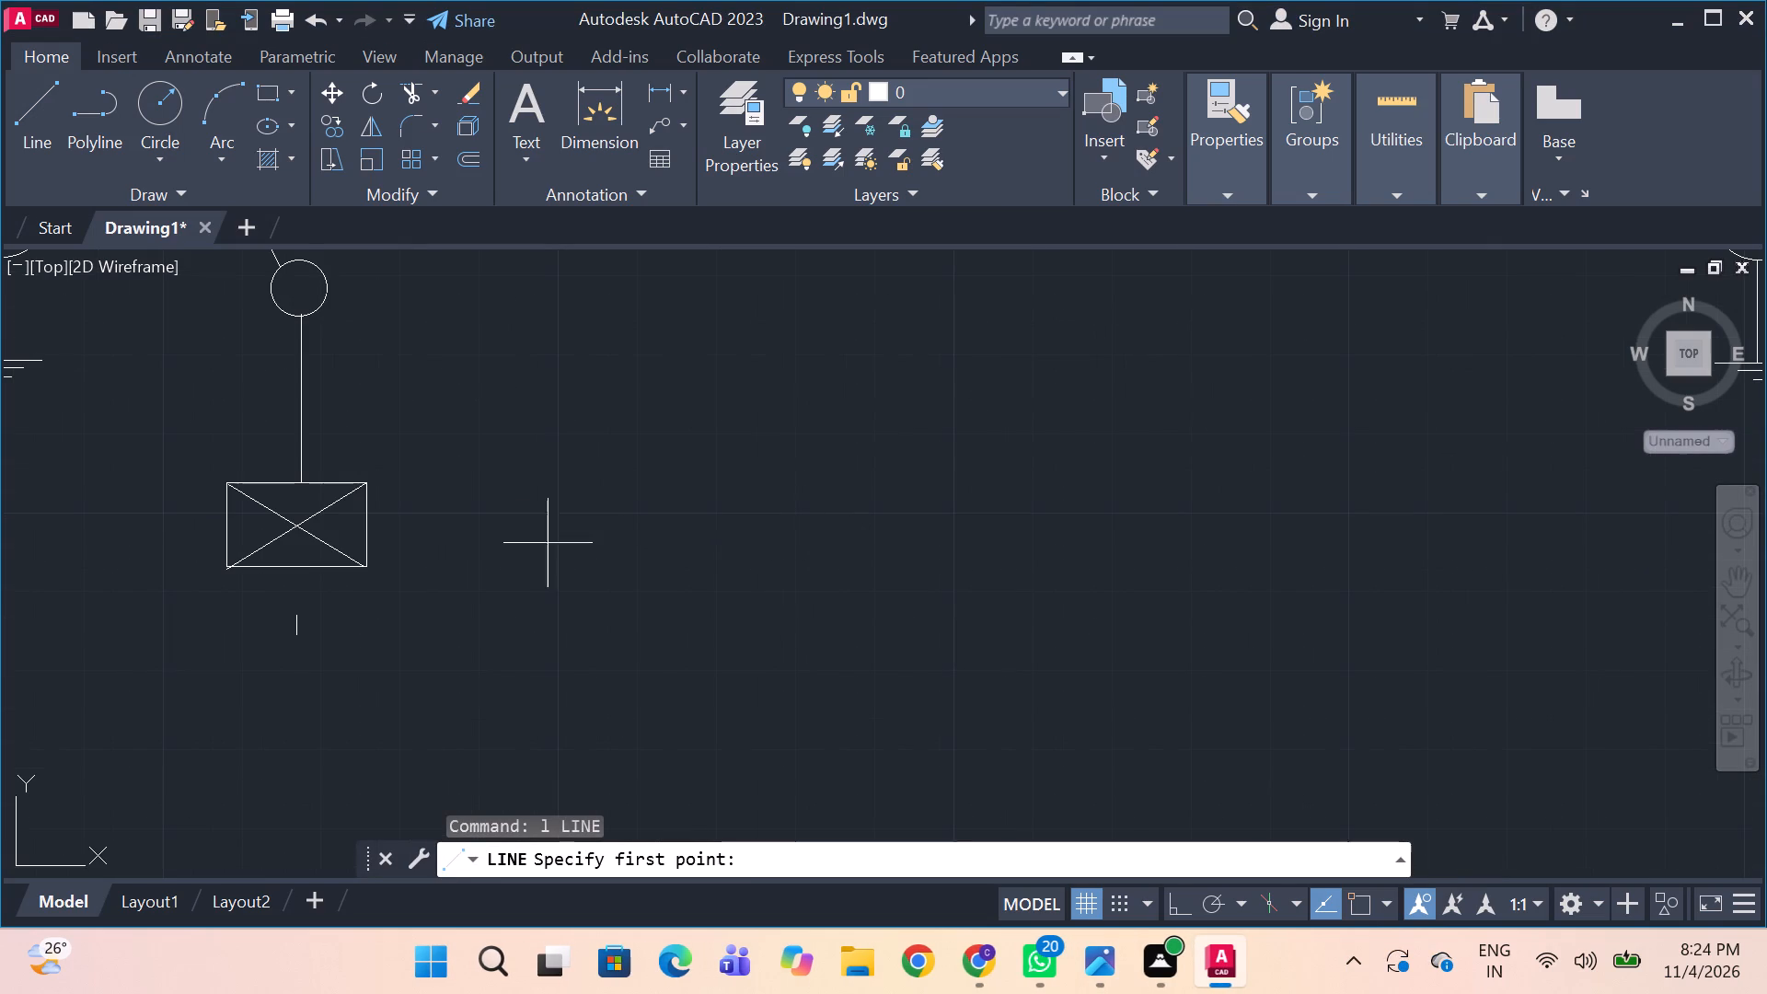
middle_click_drag(535, 544, 660, 386)
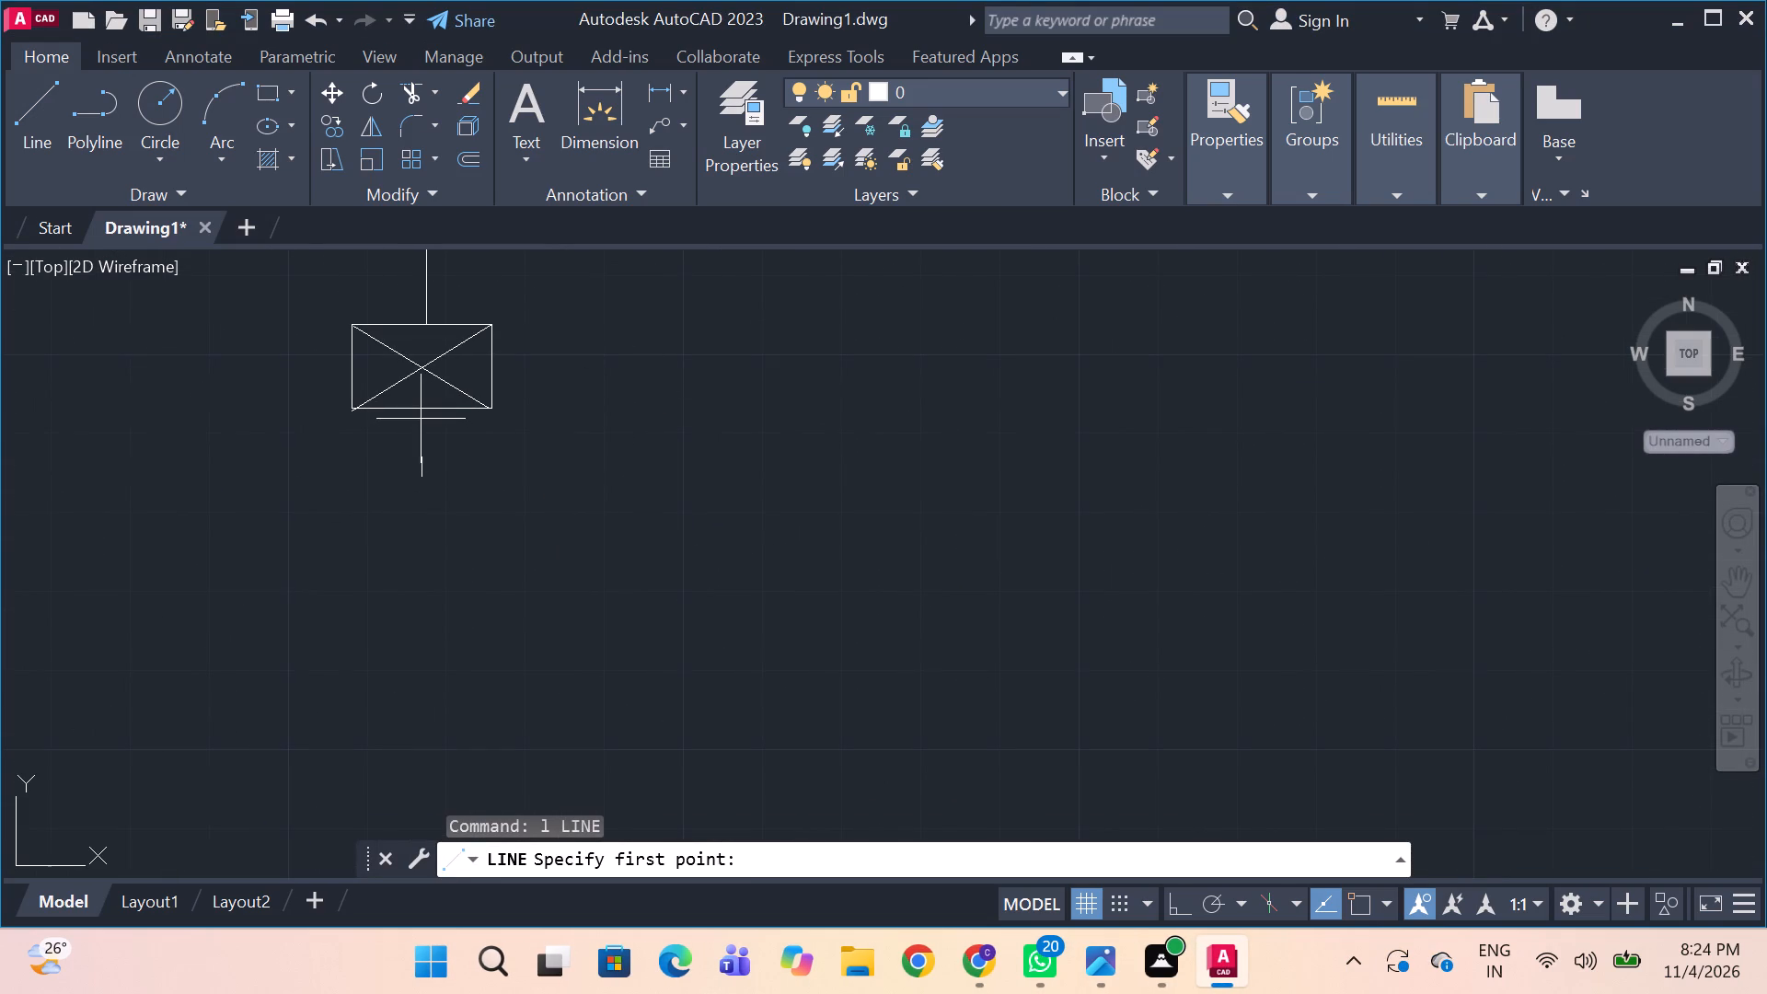
type("l")
key("space")
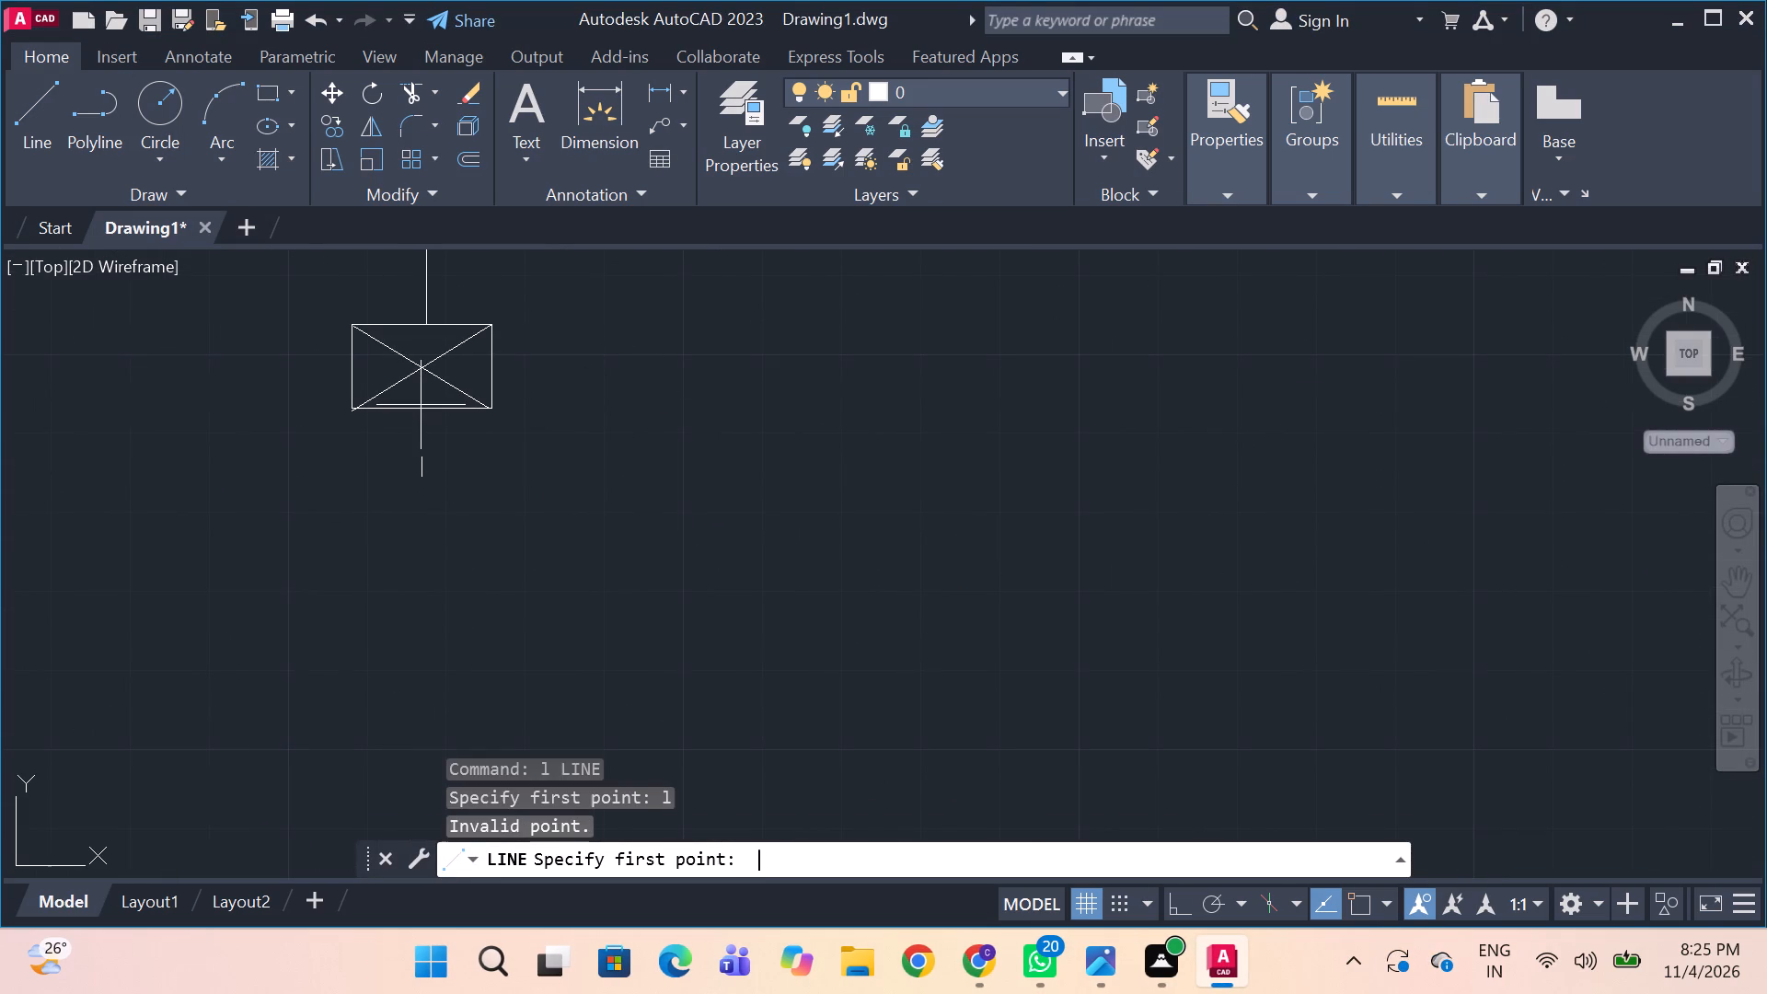
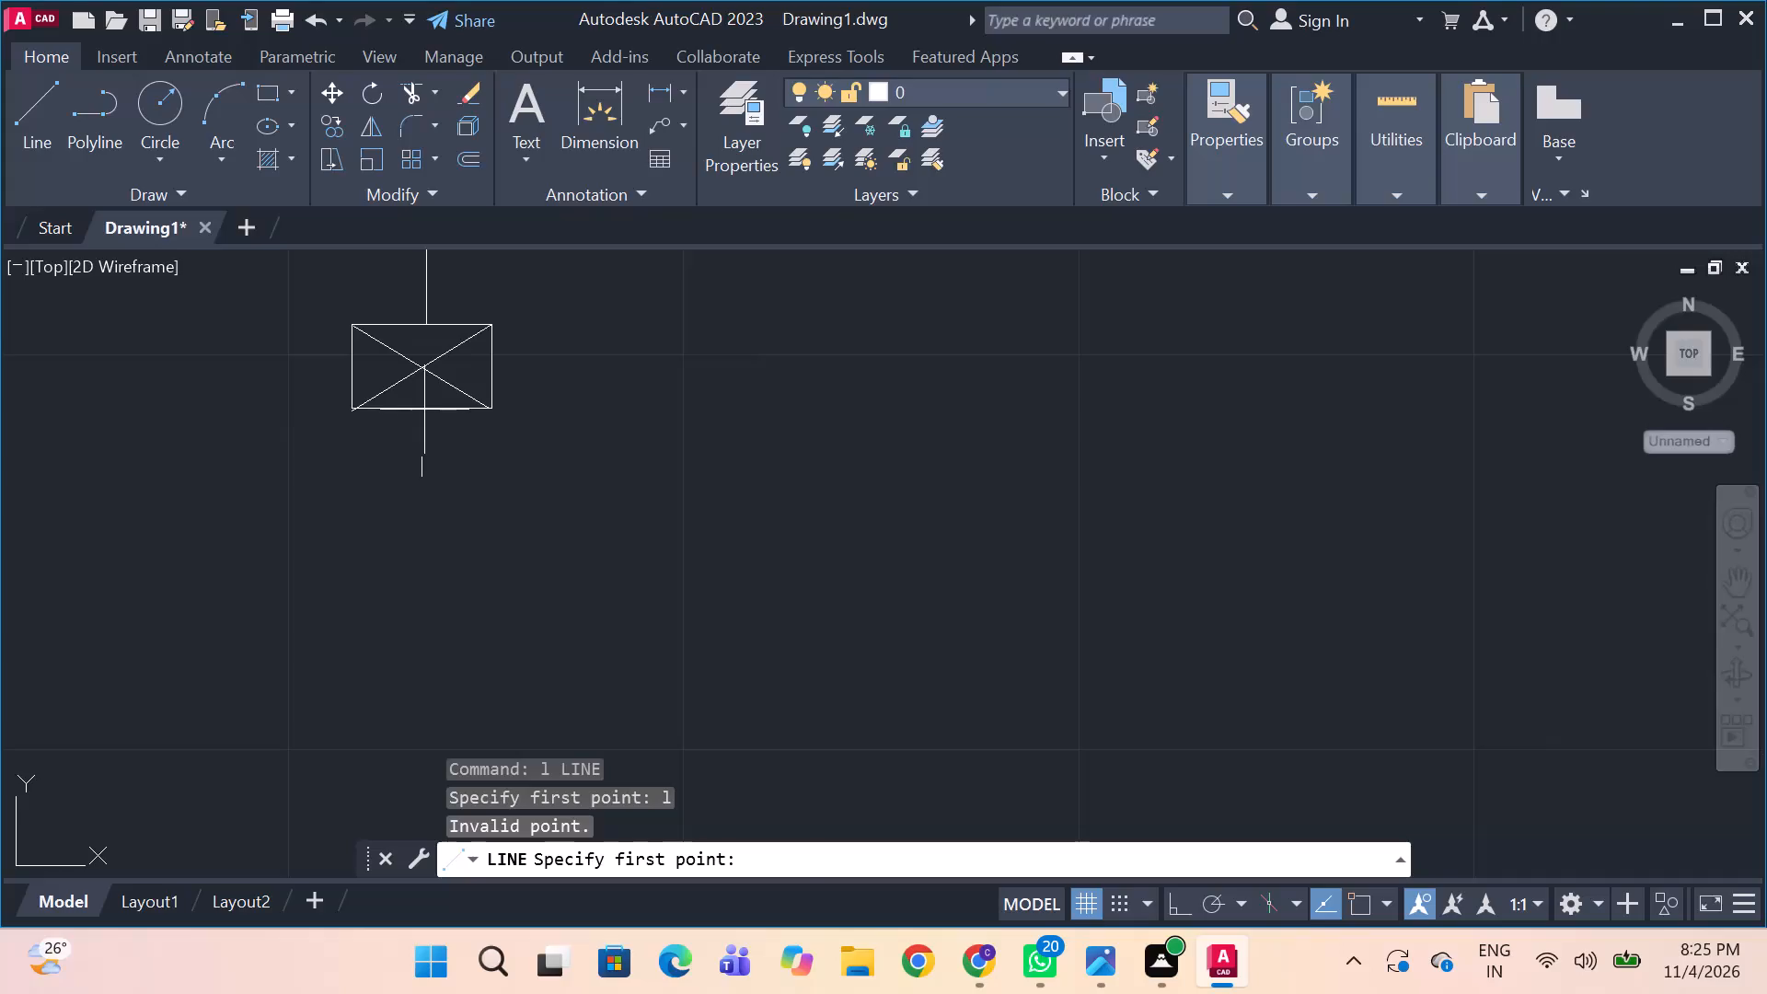
With Ortho on, draw a vertical line about 1.13 units long downward from the bottom edge of the left feeder's VCB.
left_click_drag(420, 410, 419, 467)
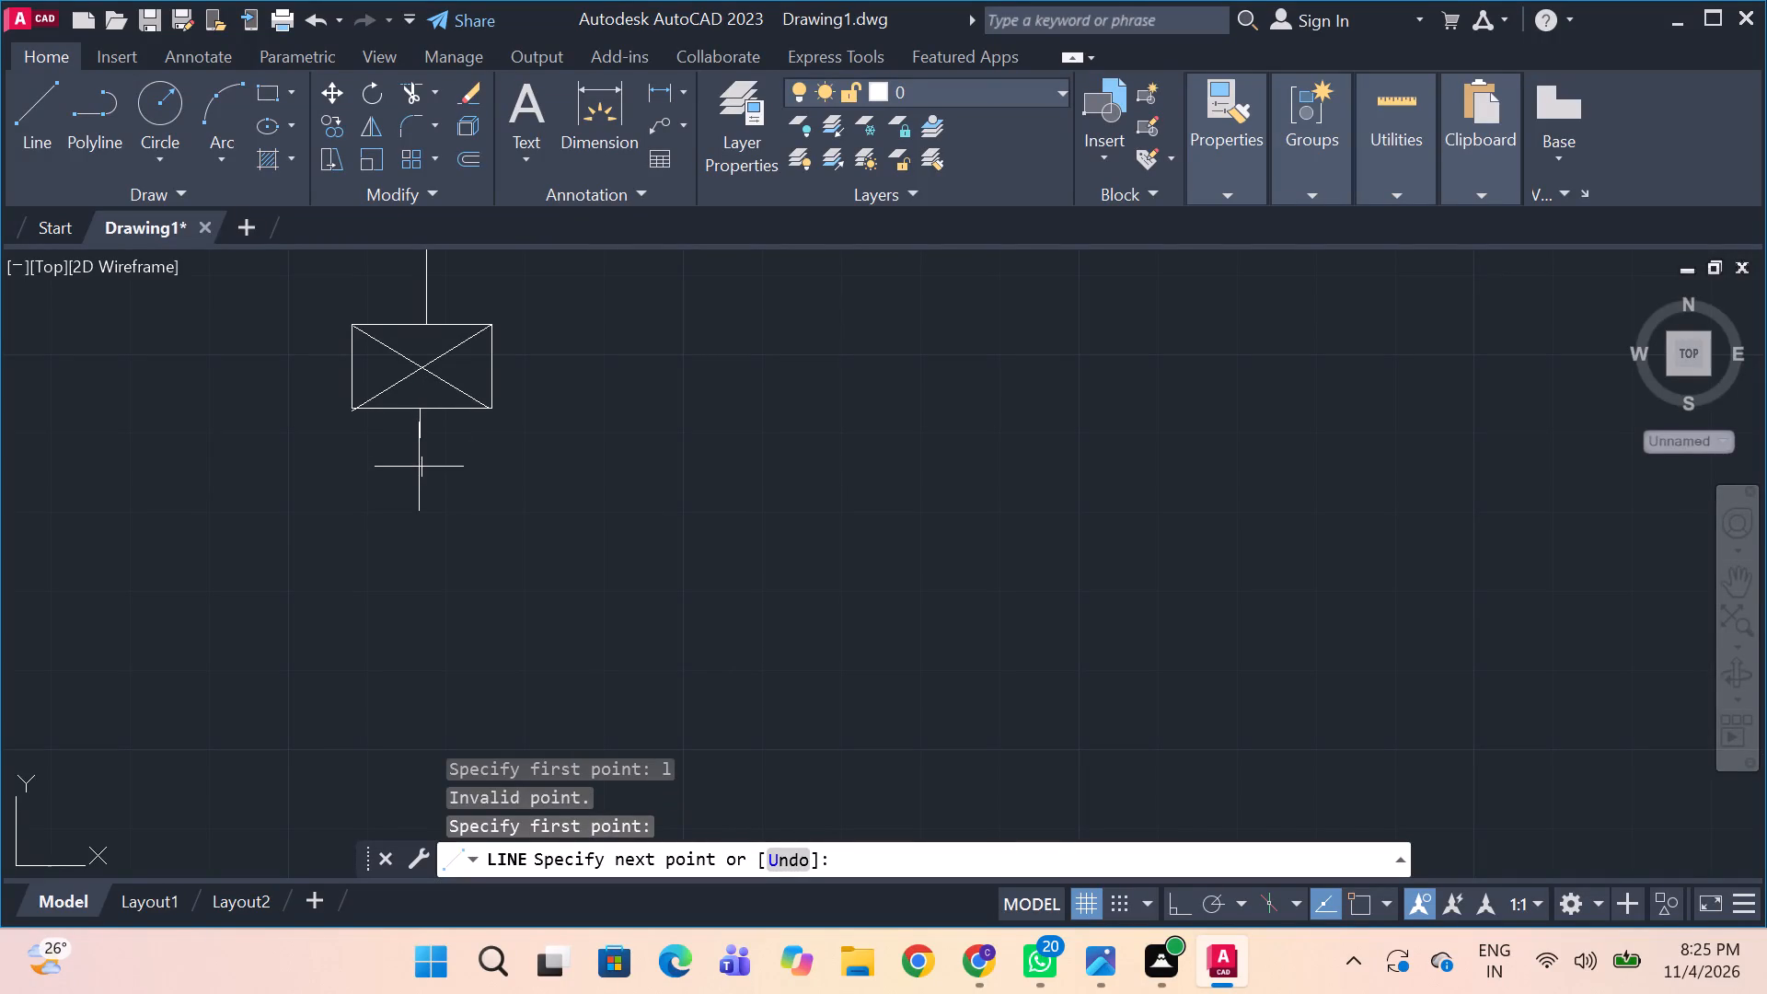
left_click_drag(419, 467, 413, 606)
left_click_drag(413, 606, 422, 616)
key("F8")
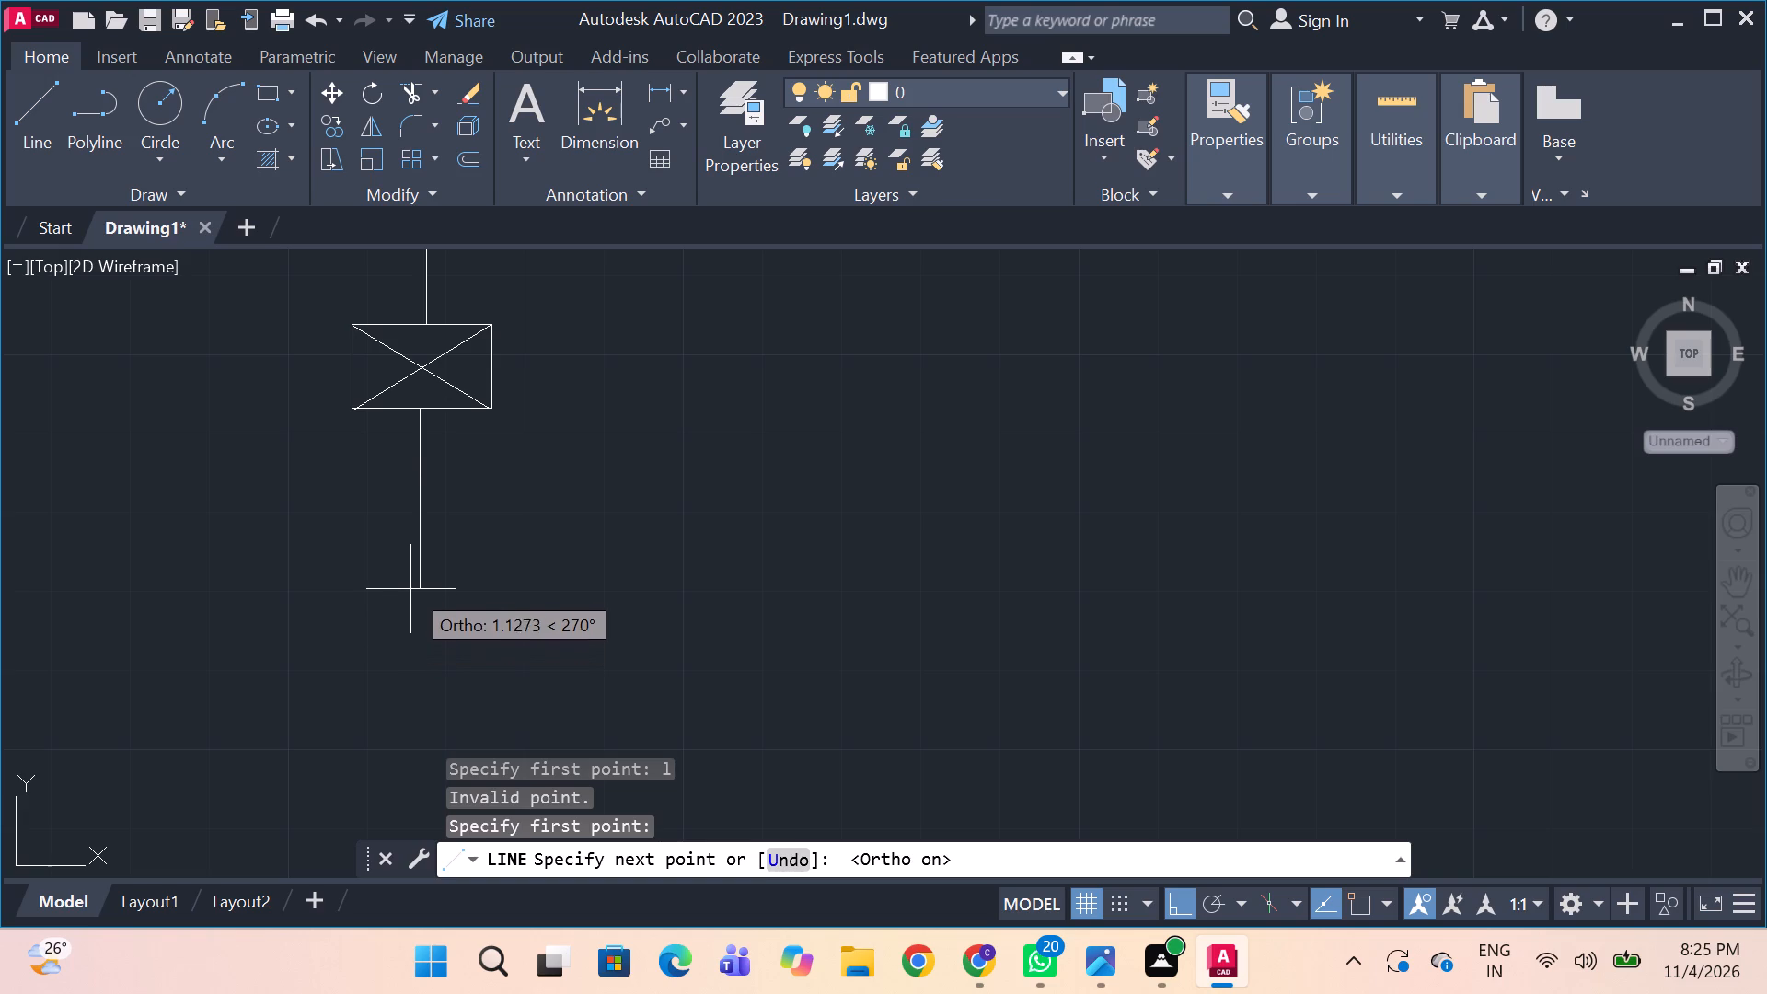
left_click(410, 591)
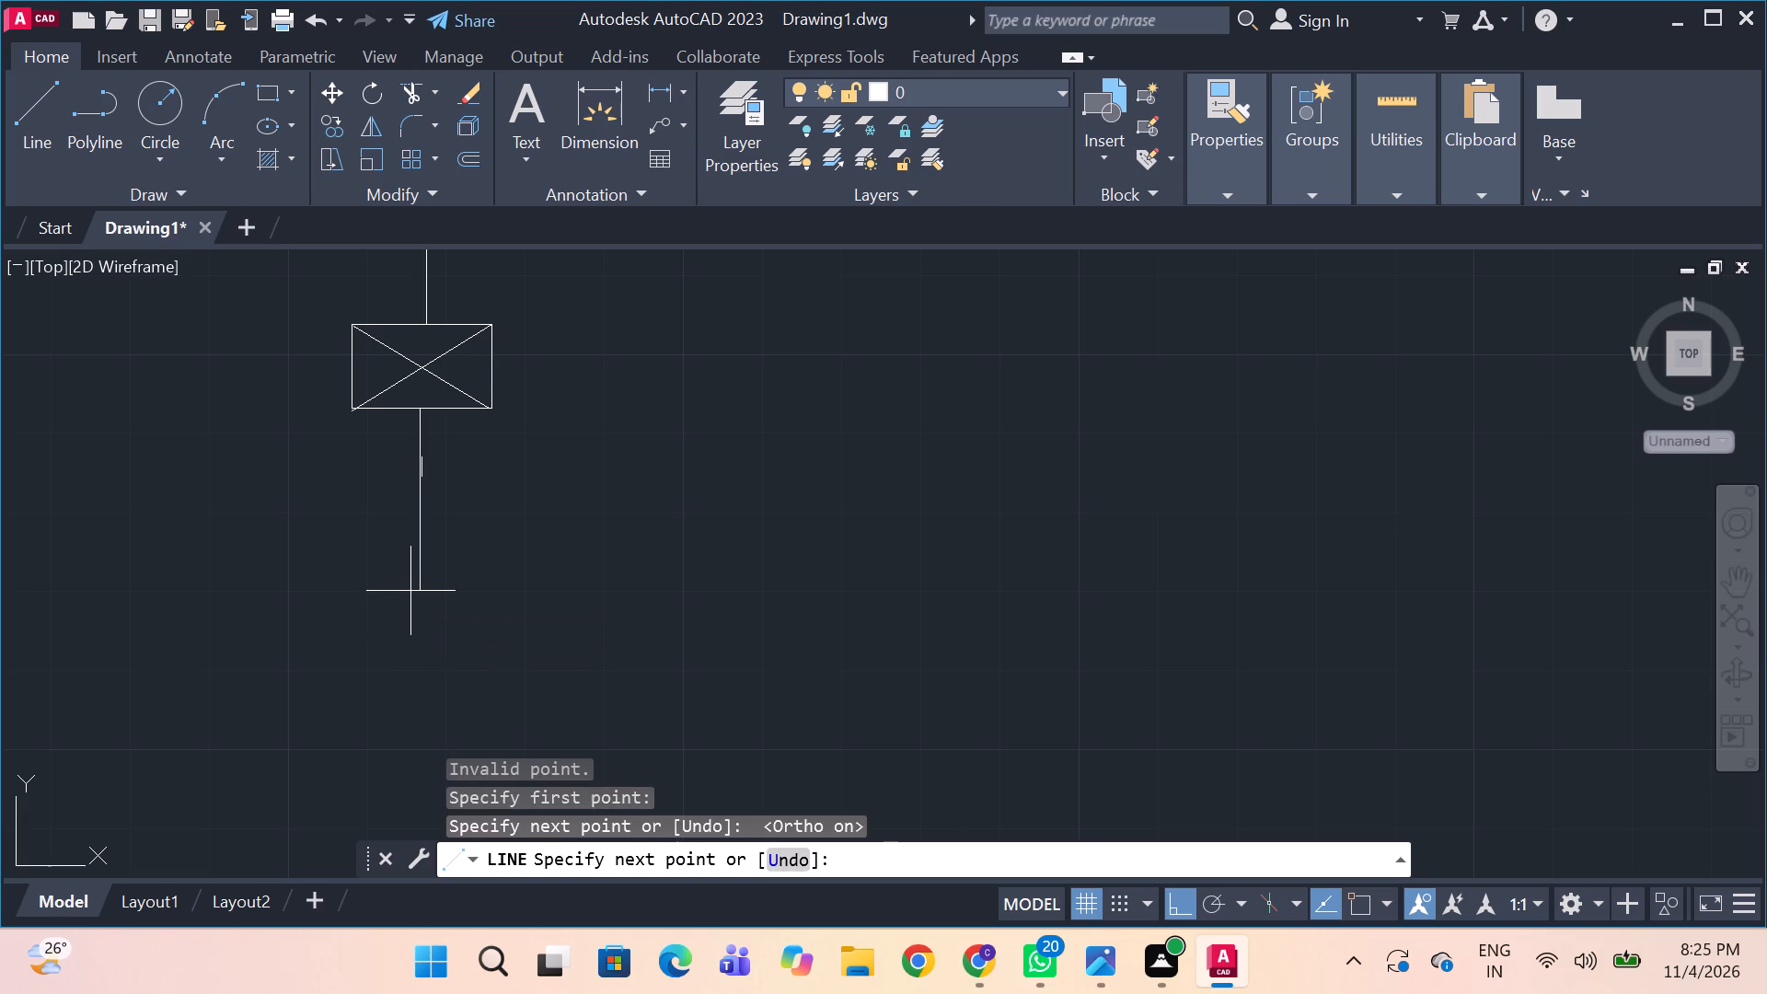
key("alt+Tab")
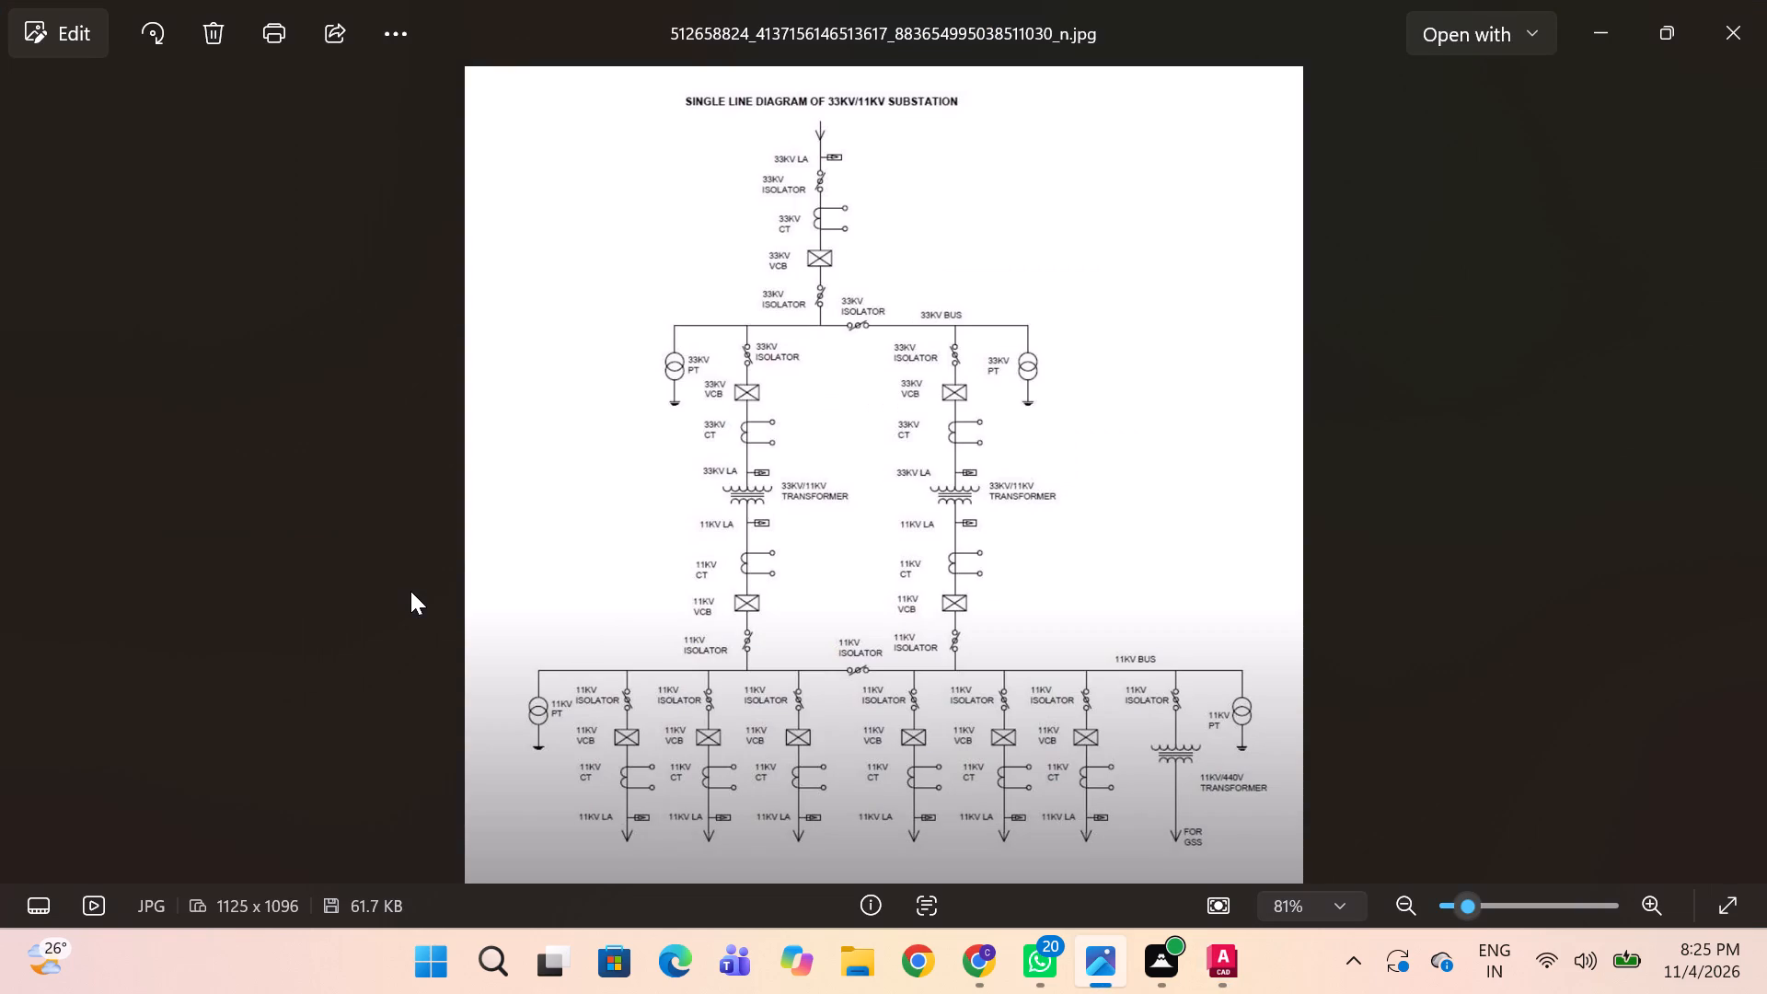
key("alt+Tab")
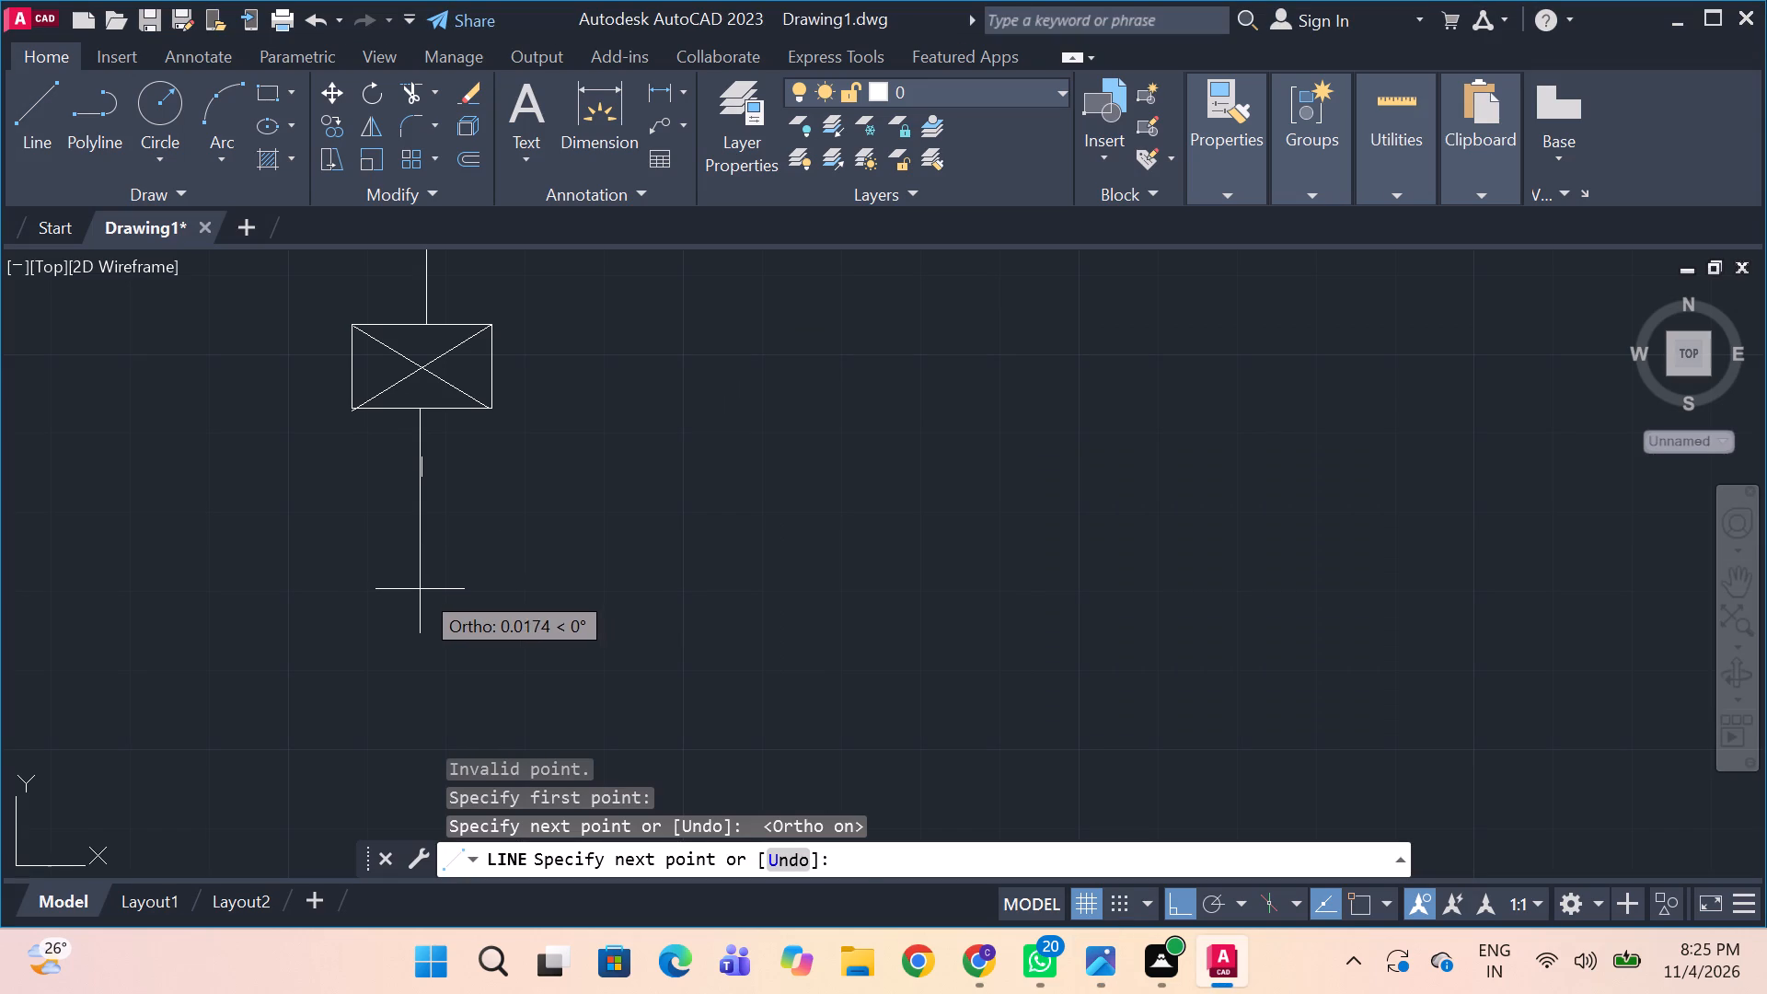
left_click(419, 588)
key("space")
Compare the feeder line below the left VCB with the reference image, examining the 33KV CT arrangement beneath the left 33KV VCB.
key("alt+Tab")
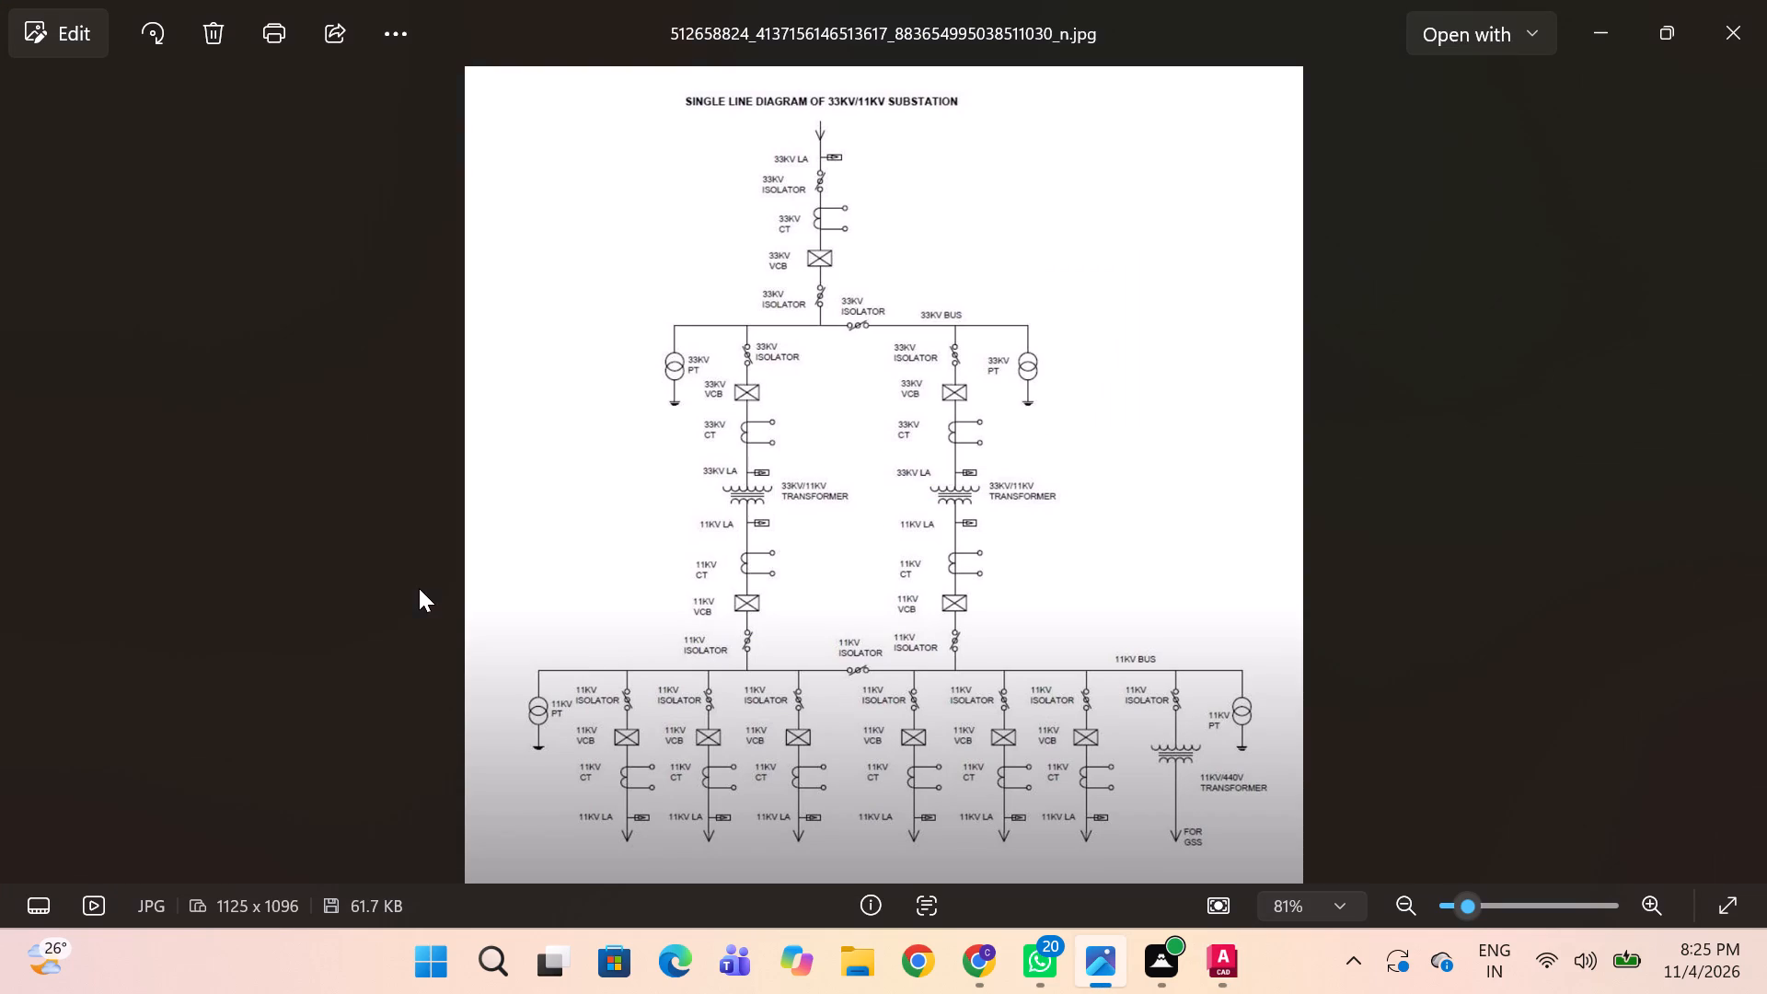
key("alt+Tab")
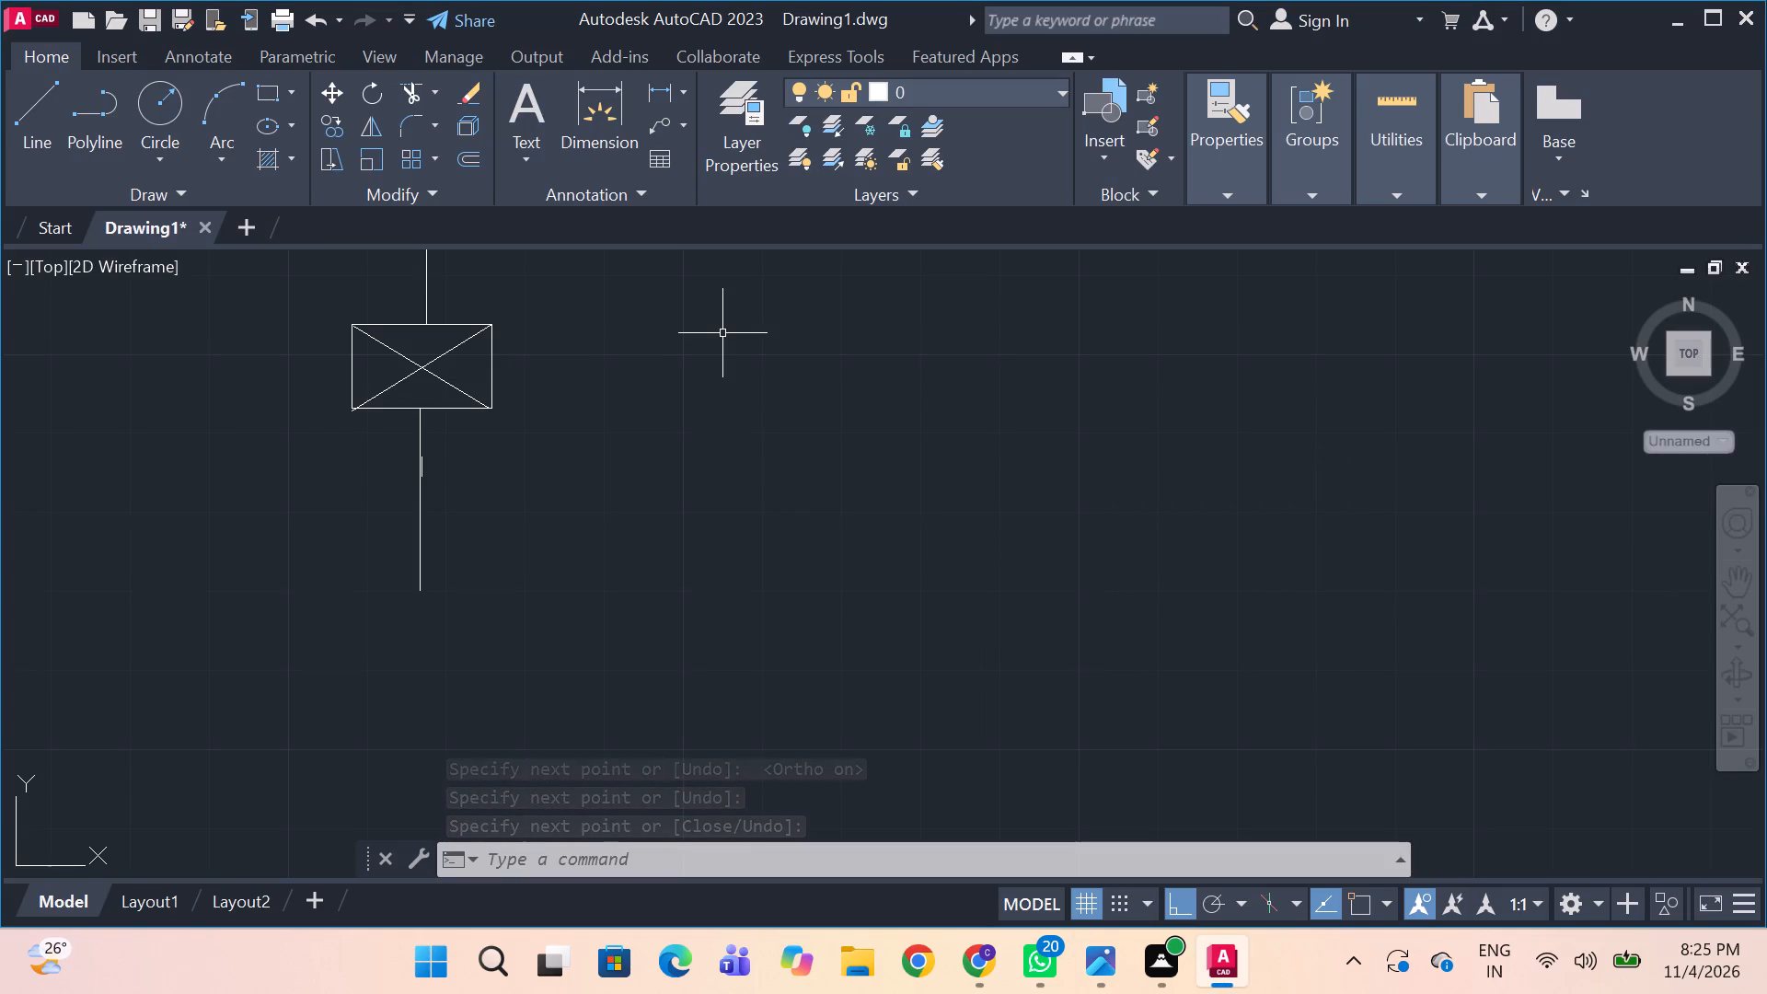
key("alt+Tab")
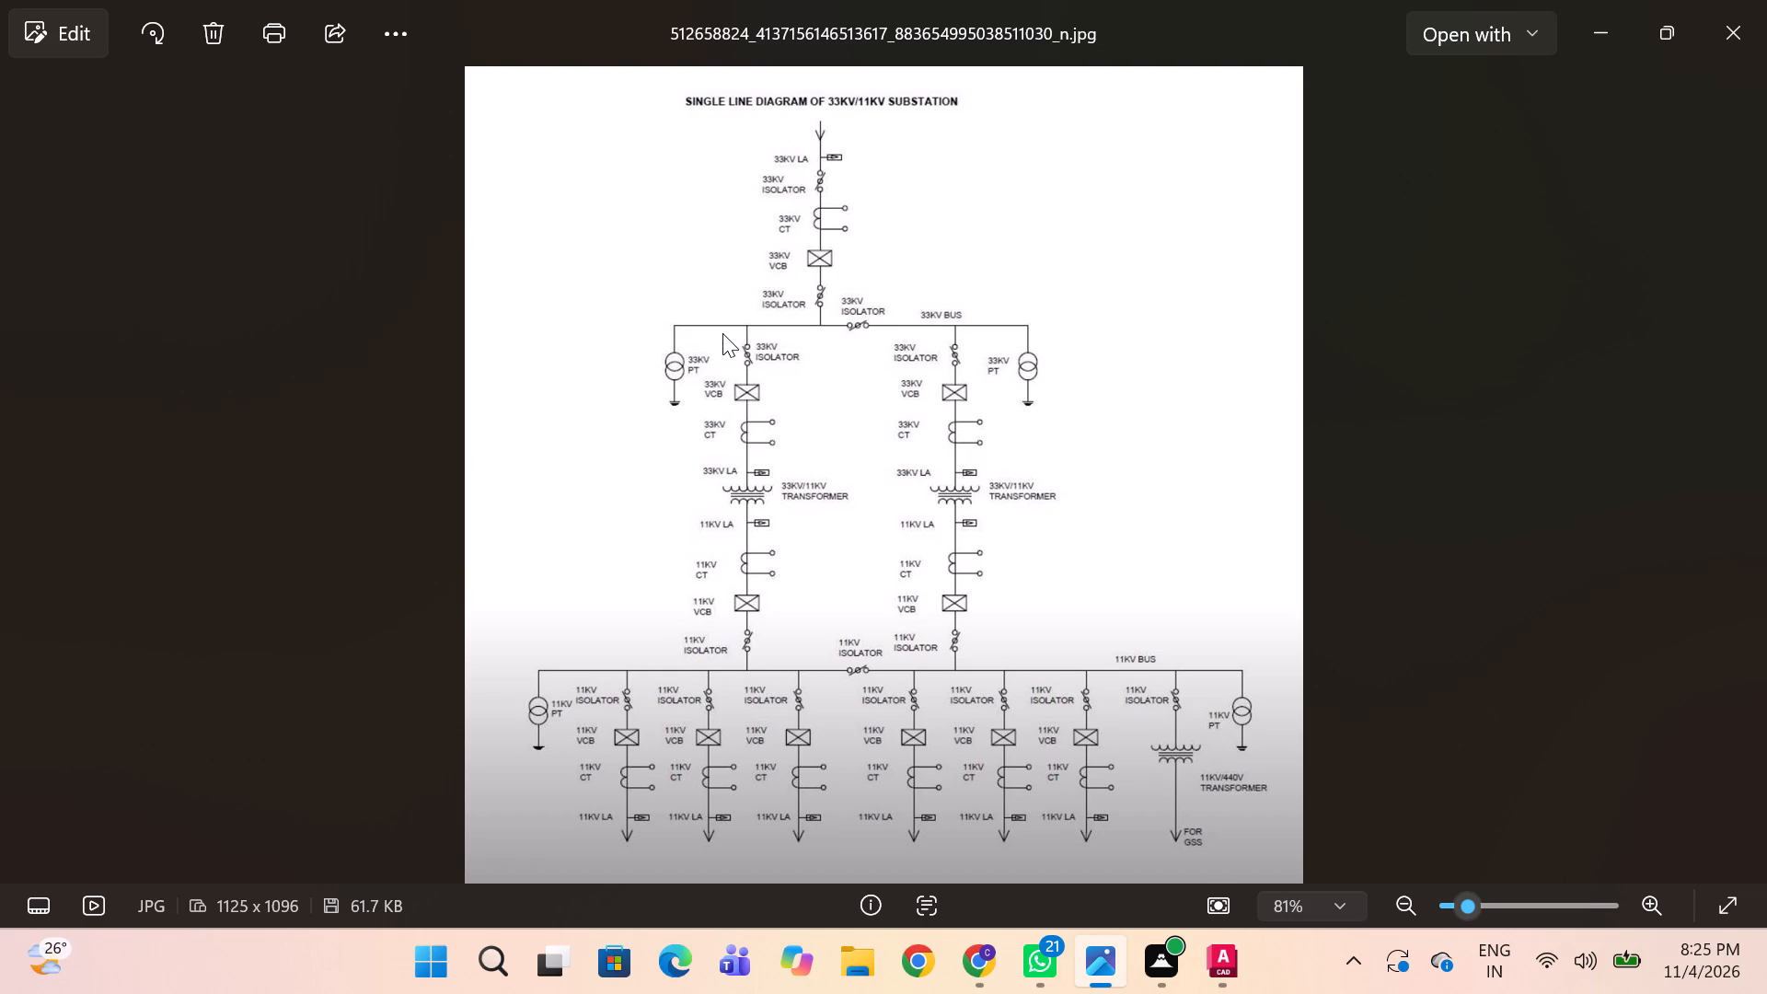
key("alt+Tab")
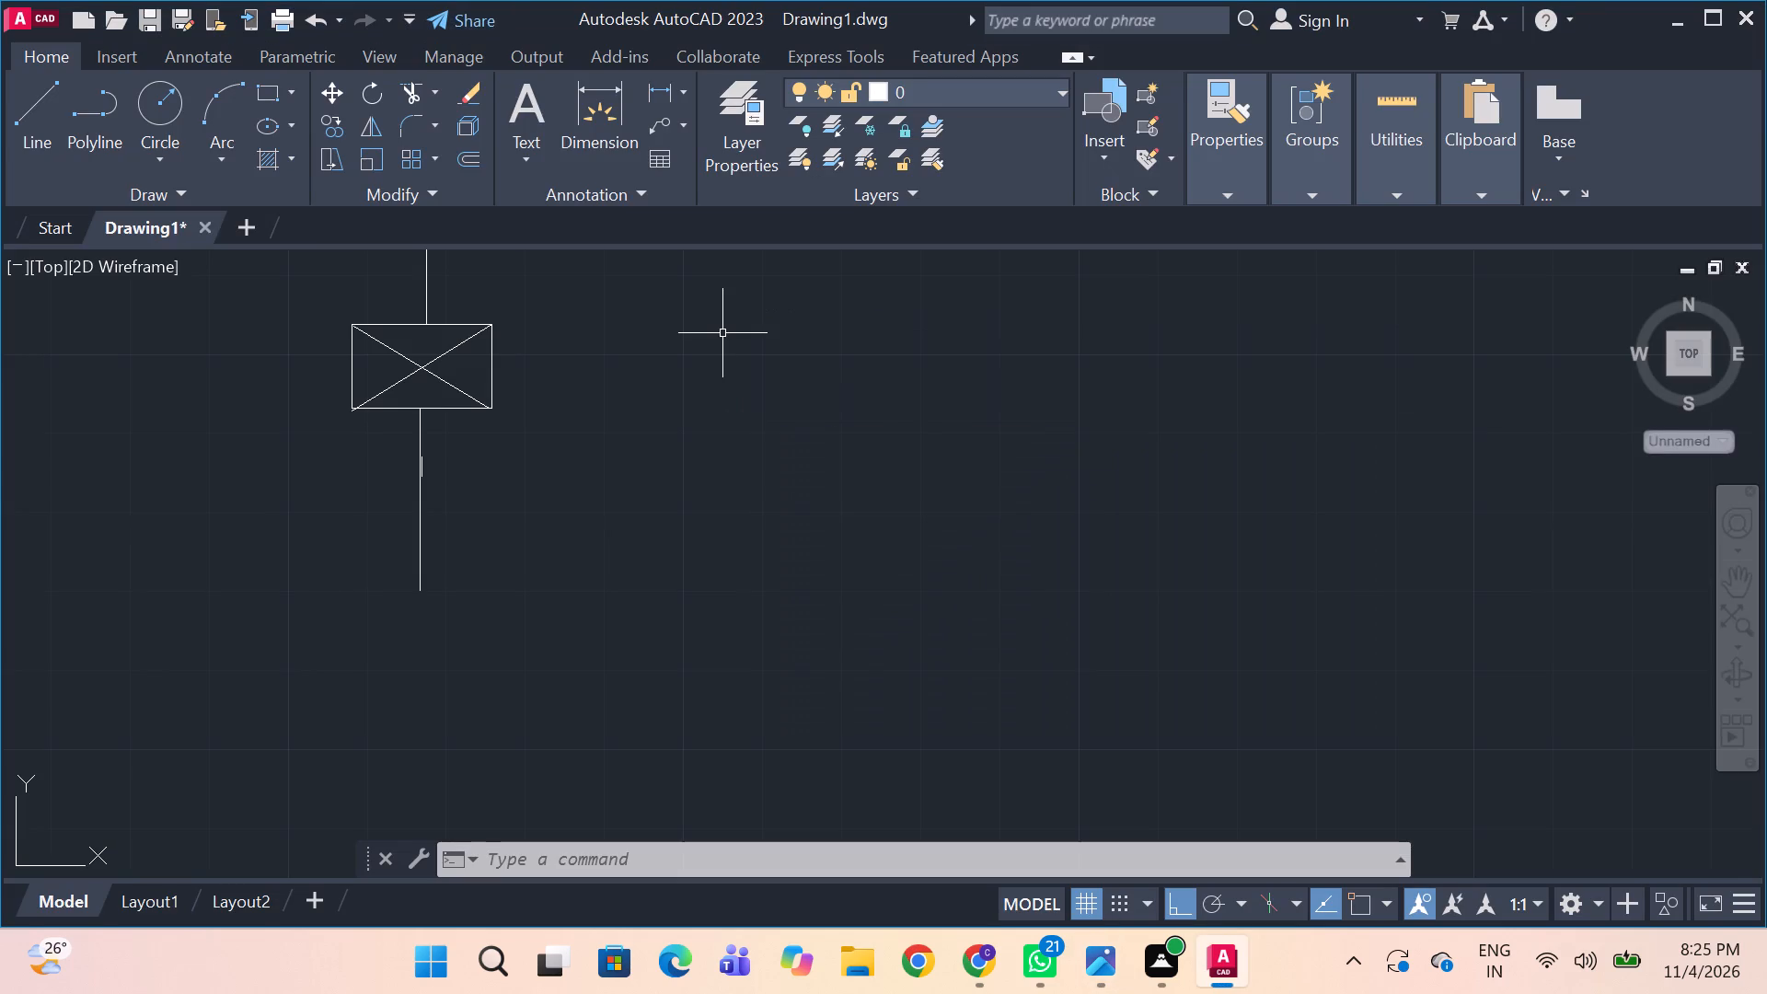
key("alt+Tab")
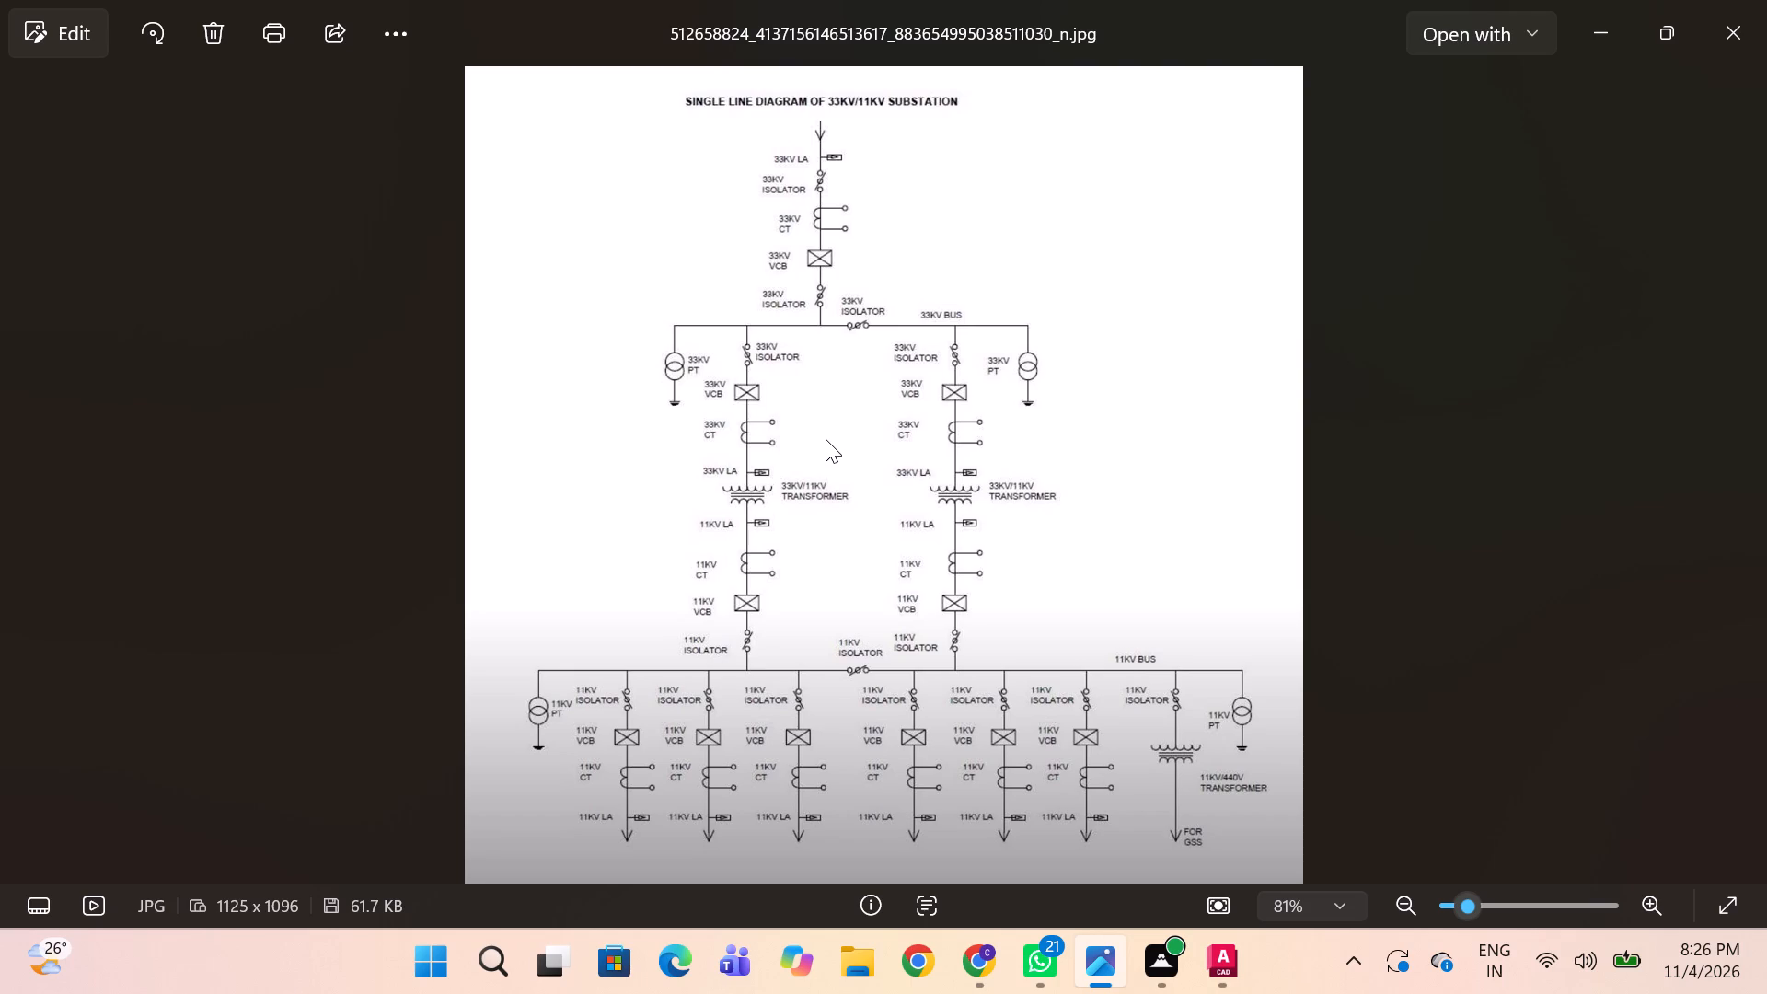
key("alt+Tab")
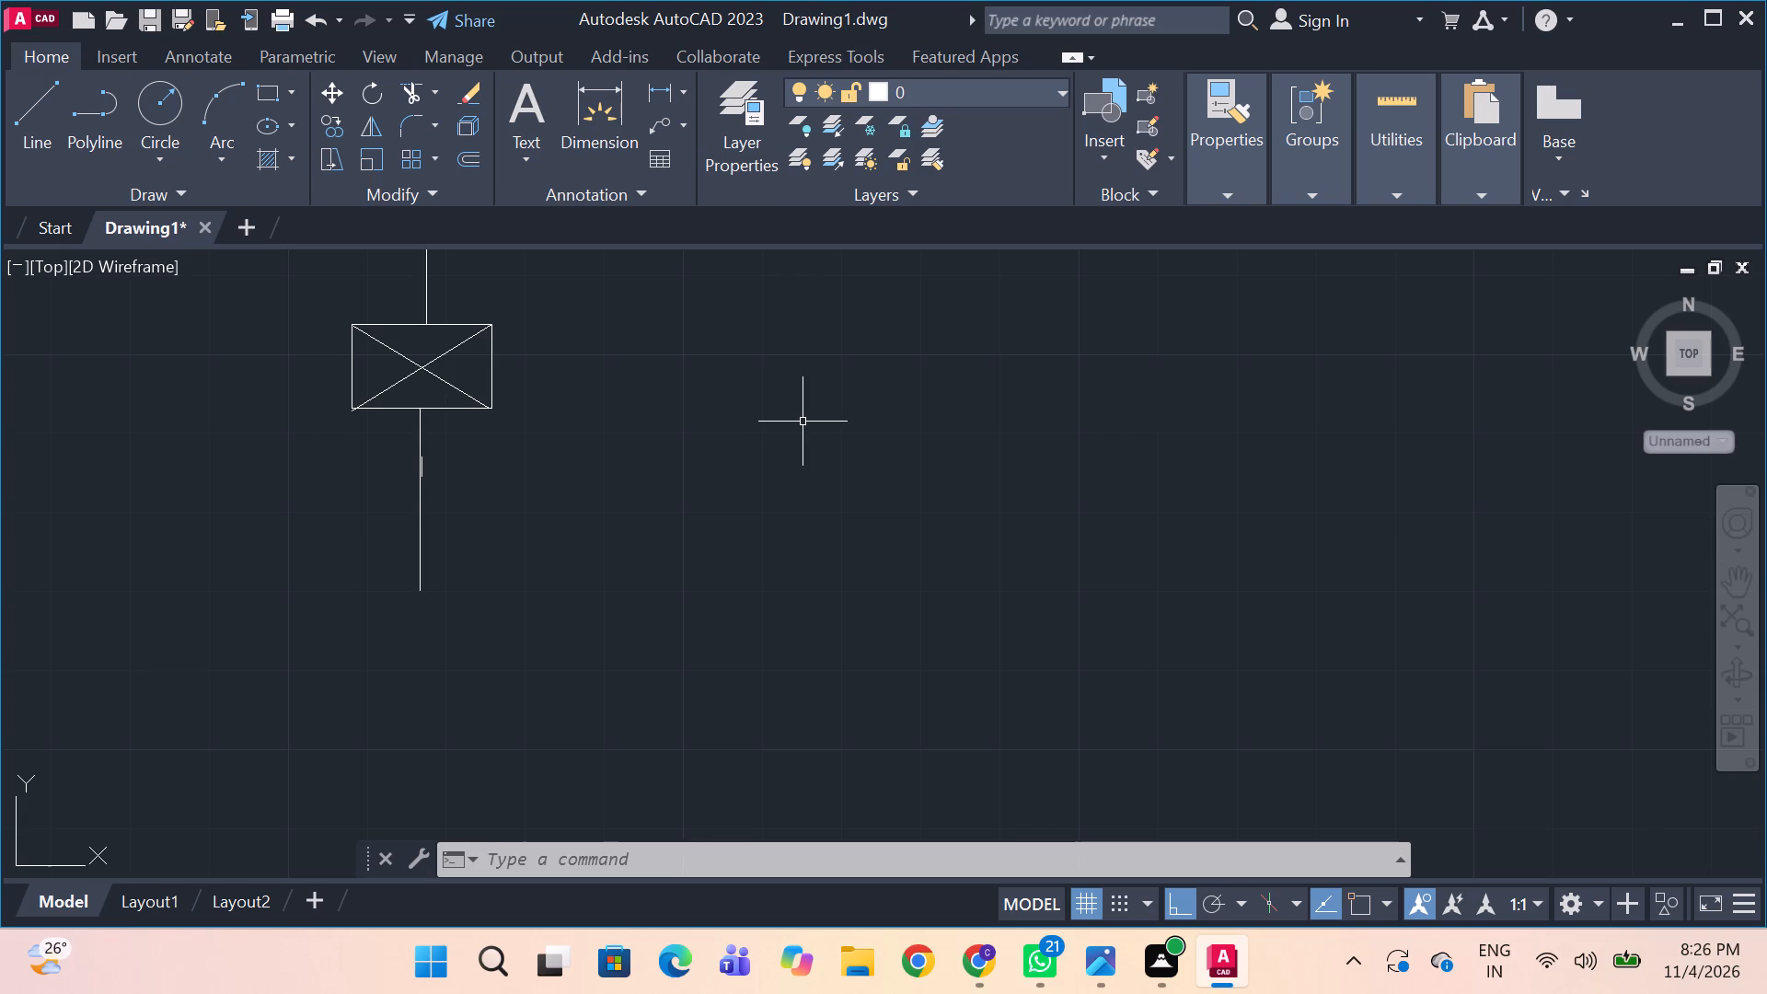
left_click(422, 470)
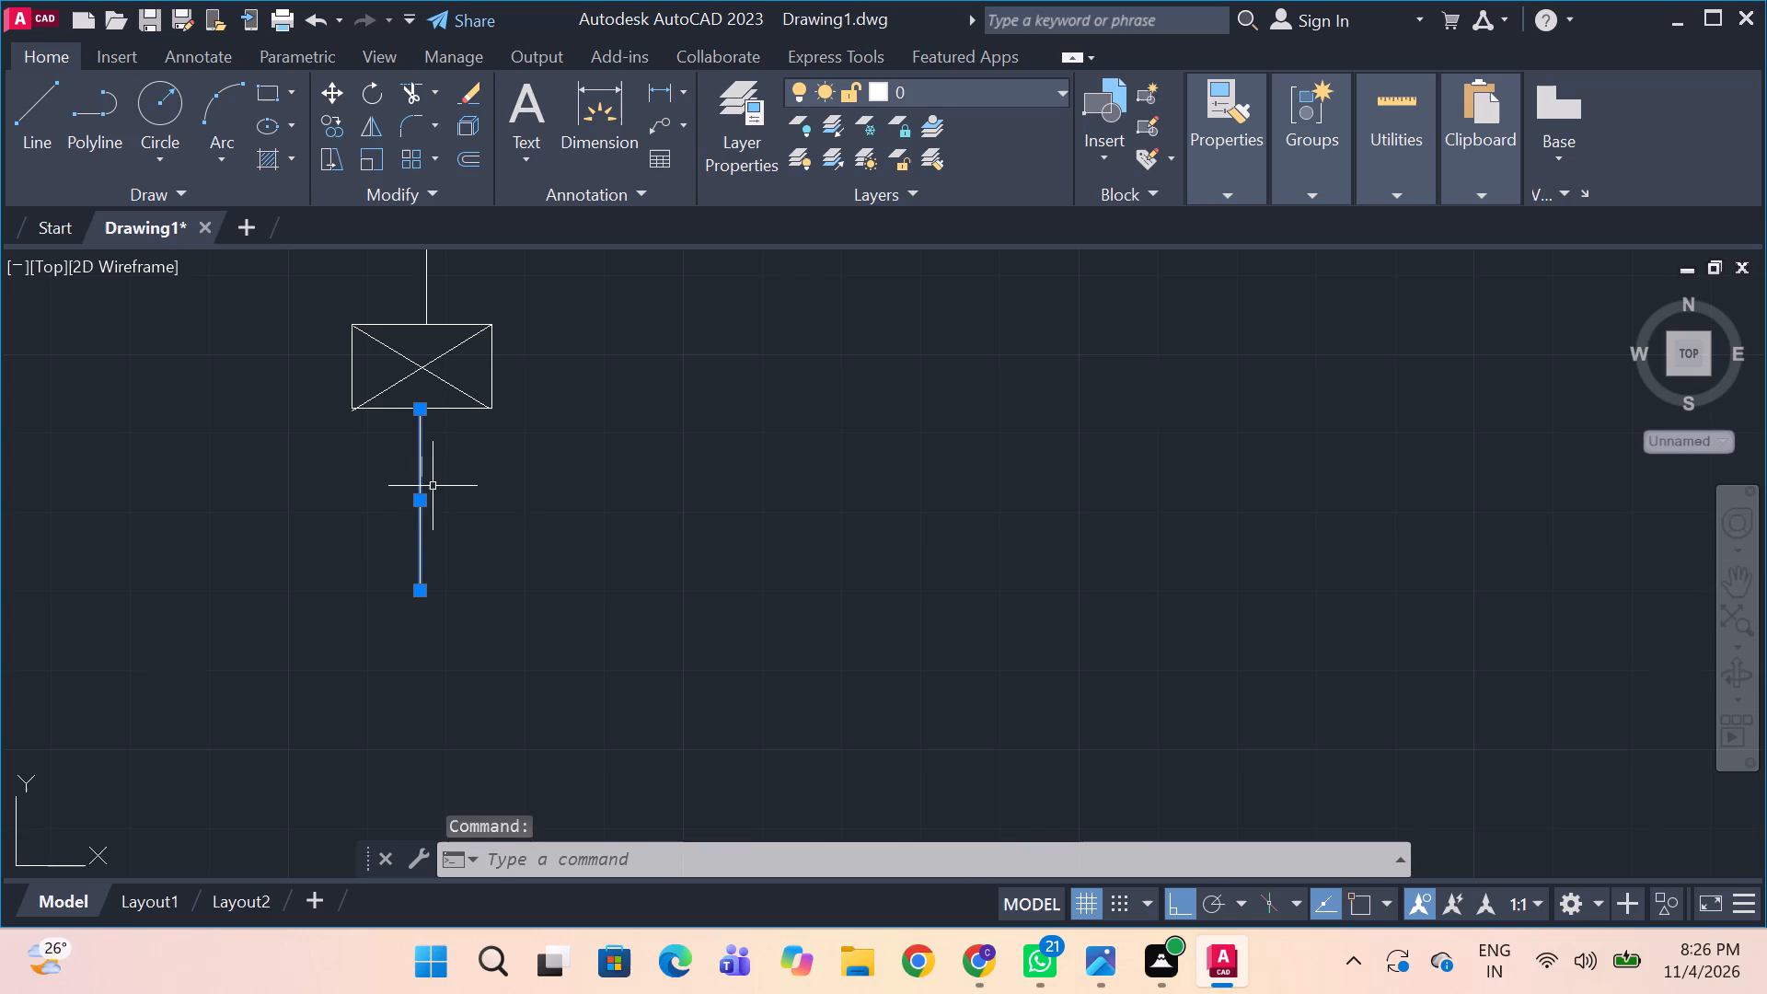
left_click(433, 484)
left_click(563, 480)
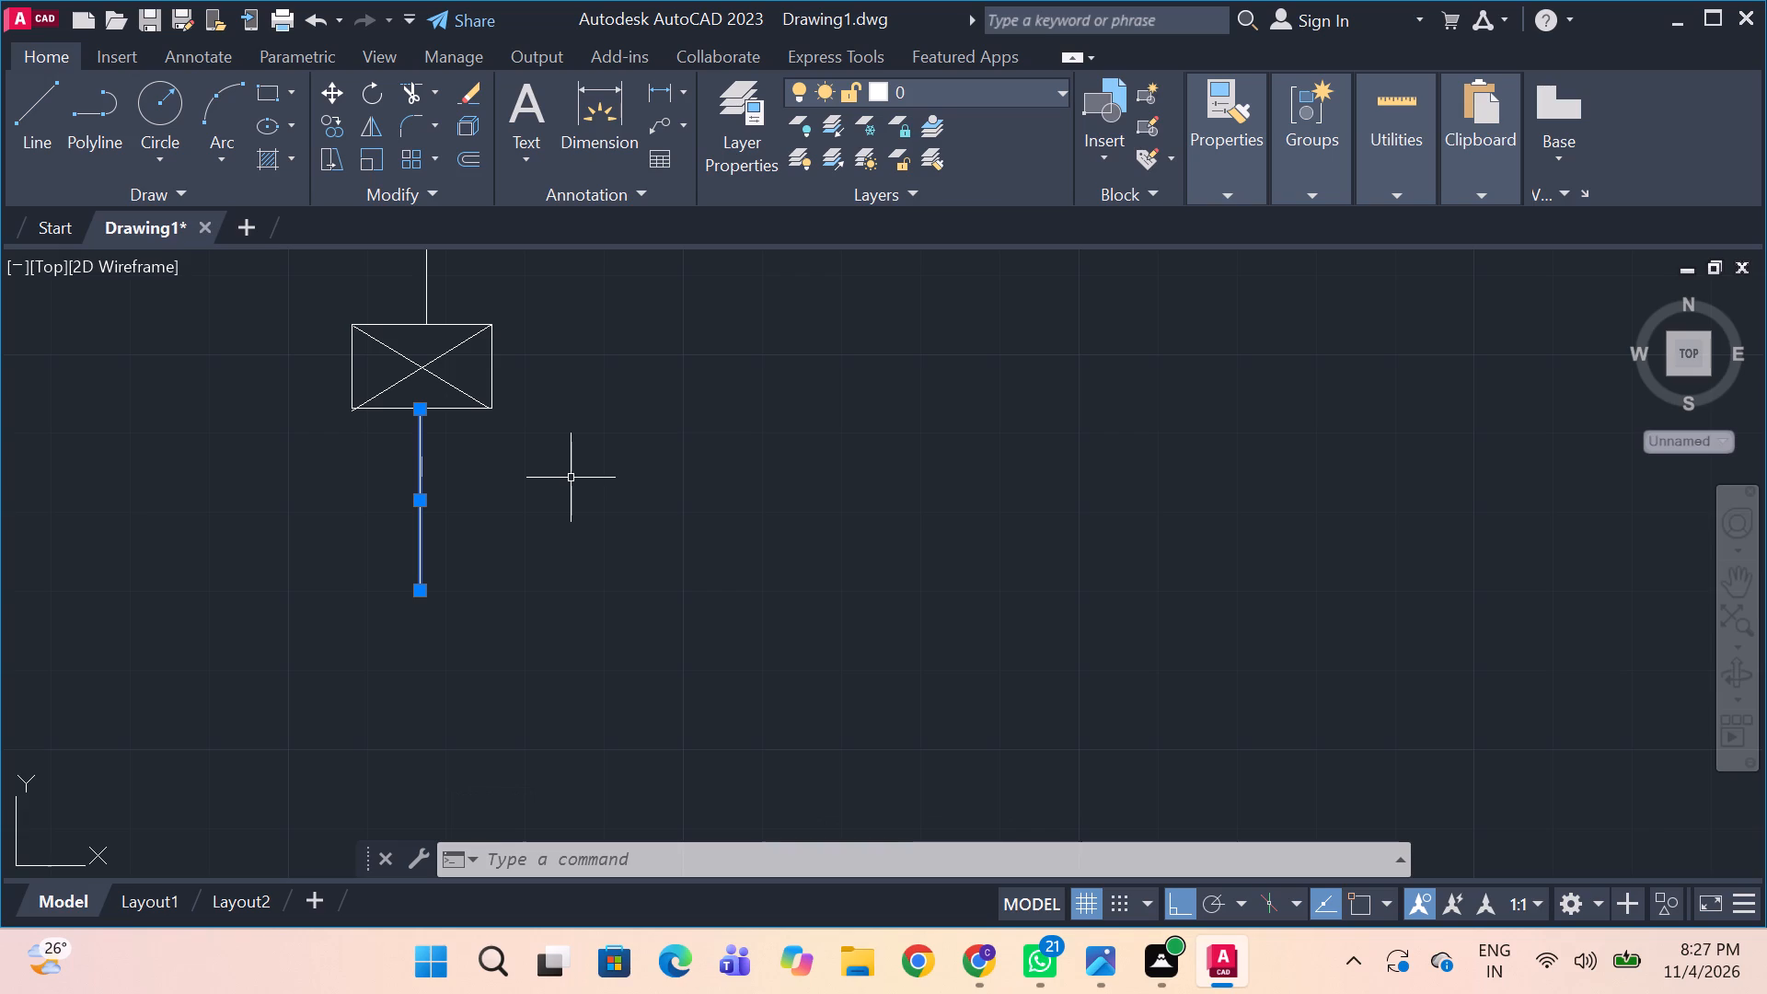
key("alt+Tab")
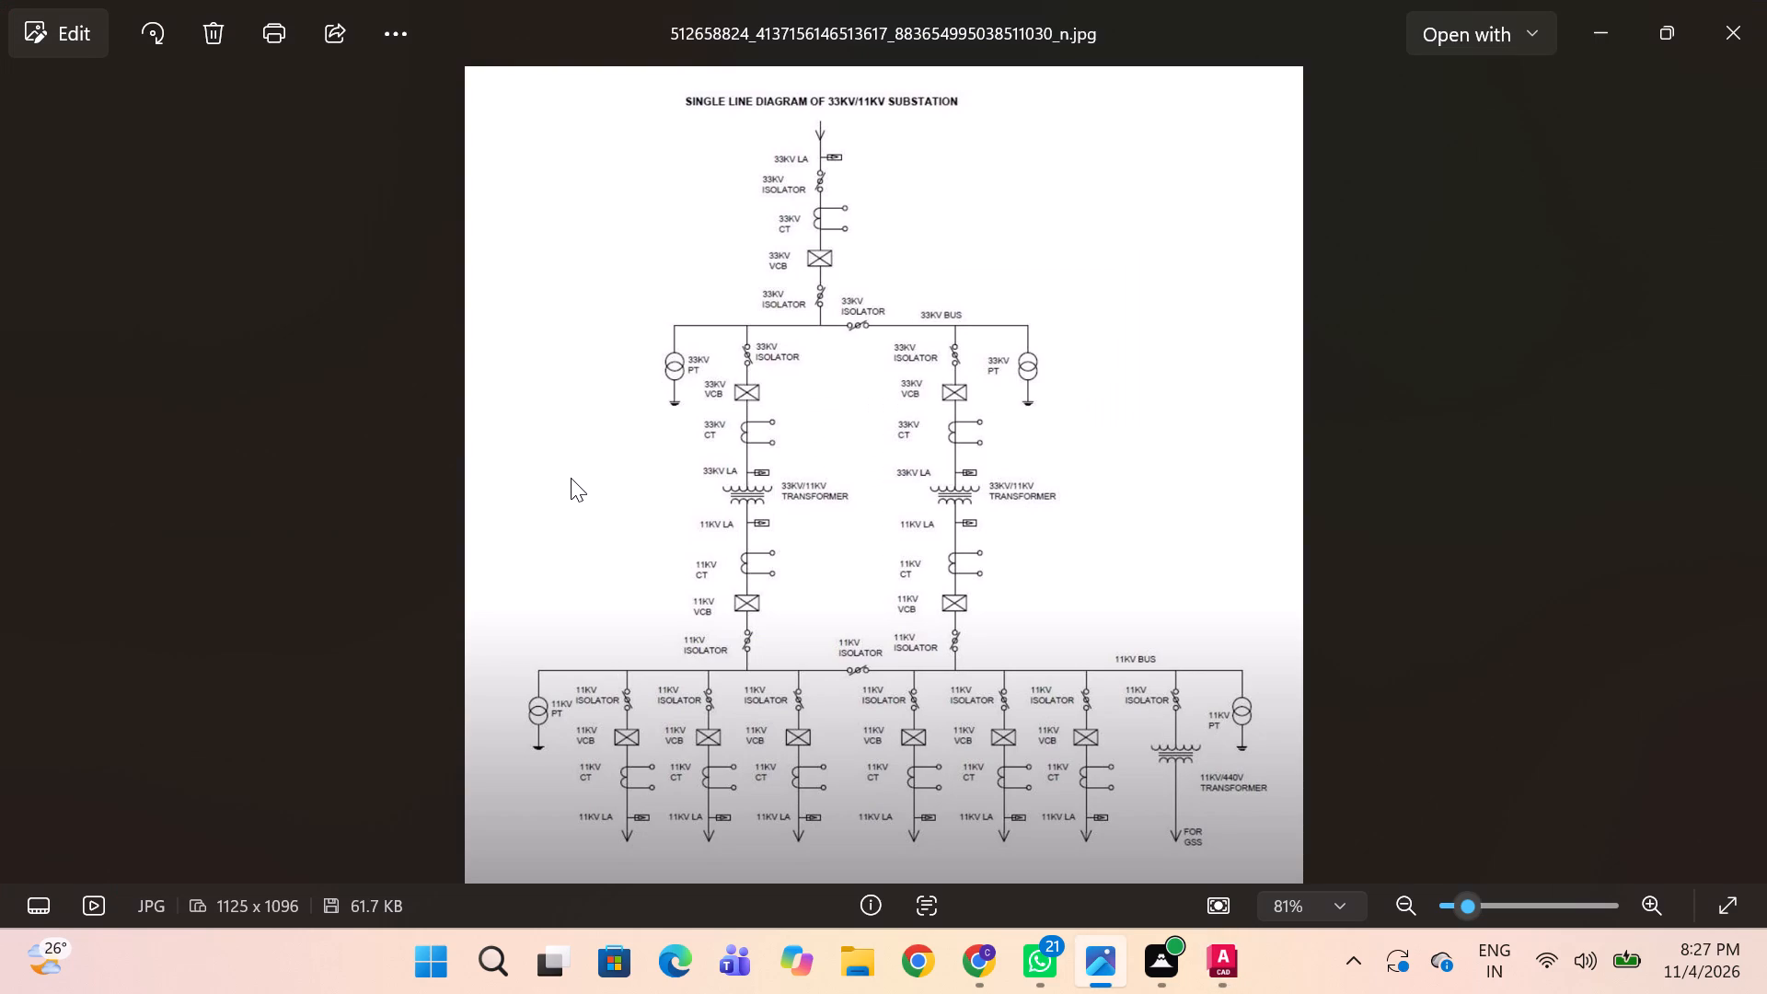
key("alt+Tab")
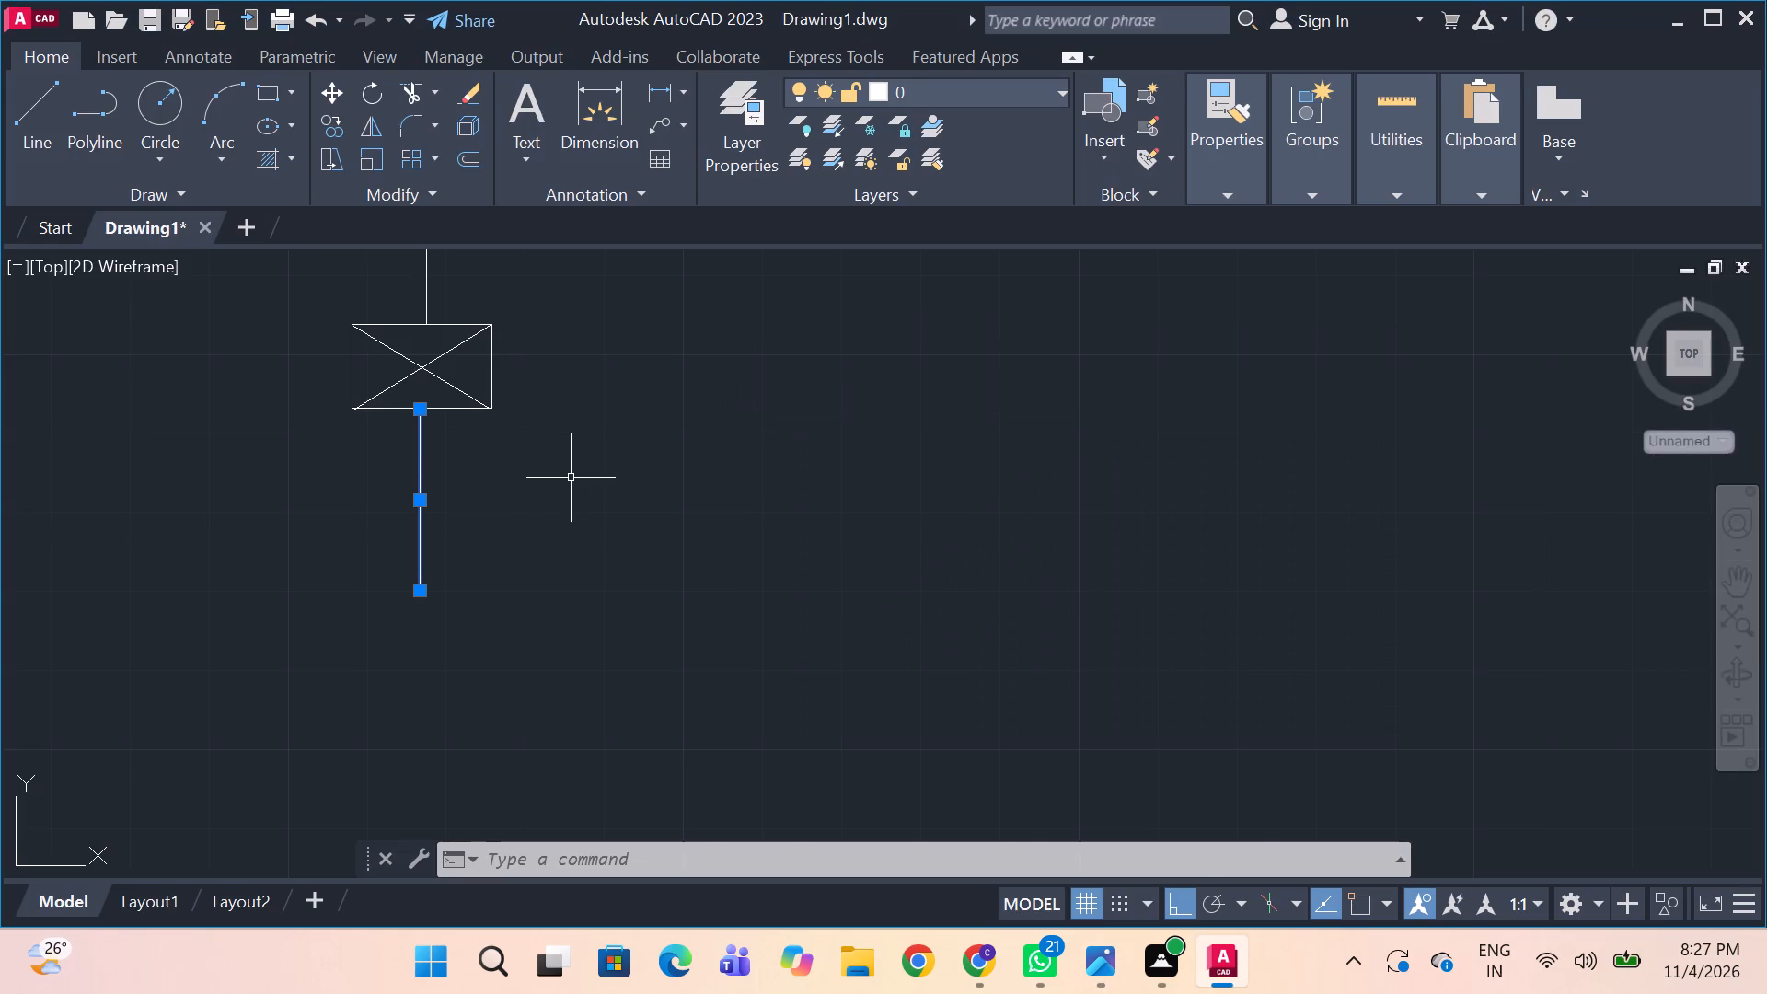
key("alt+Tab")
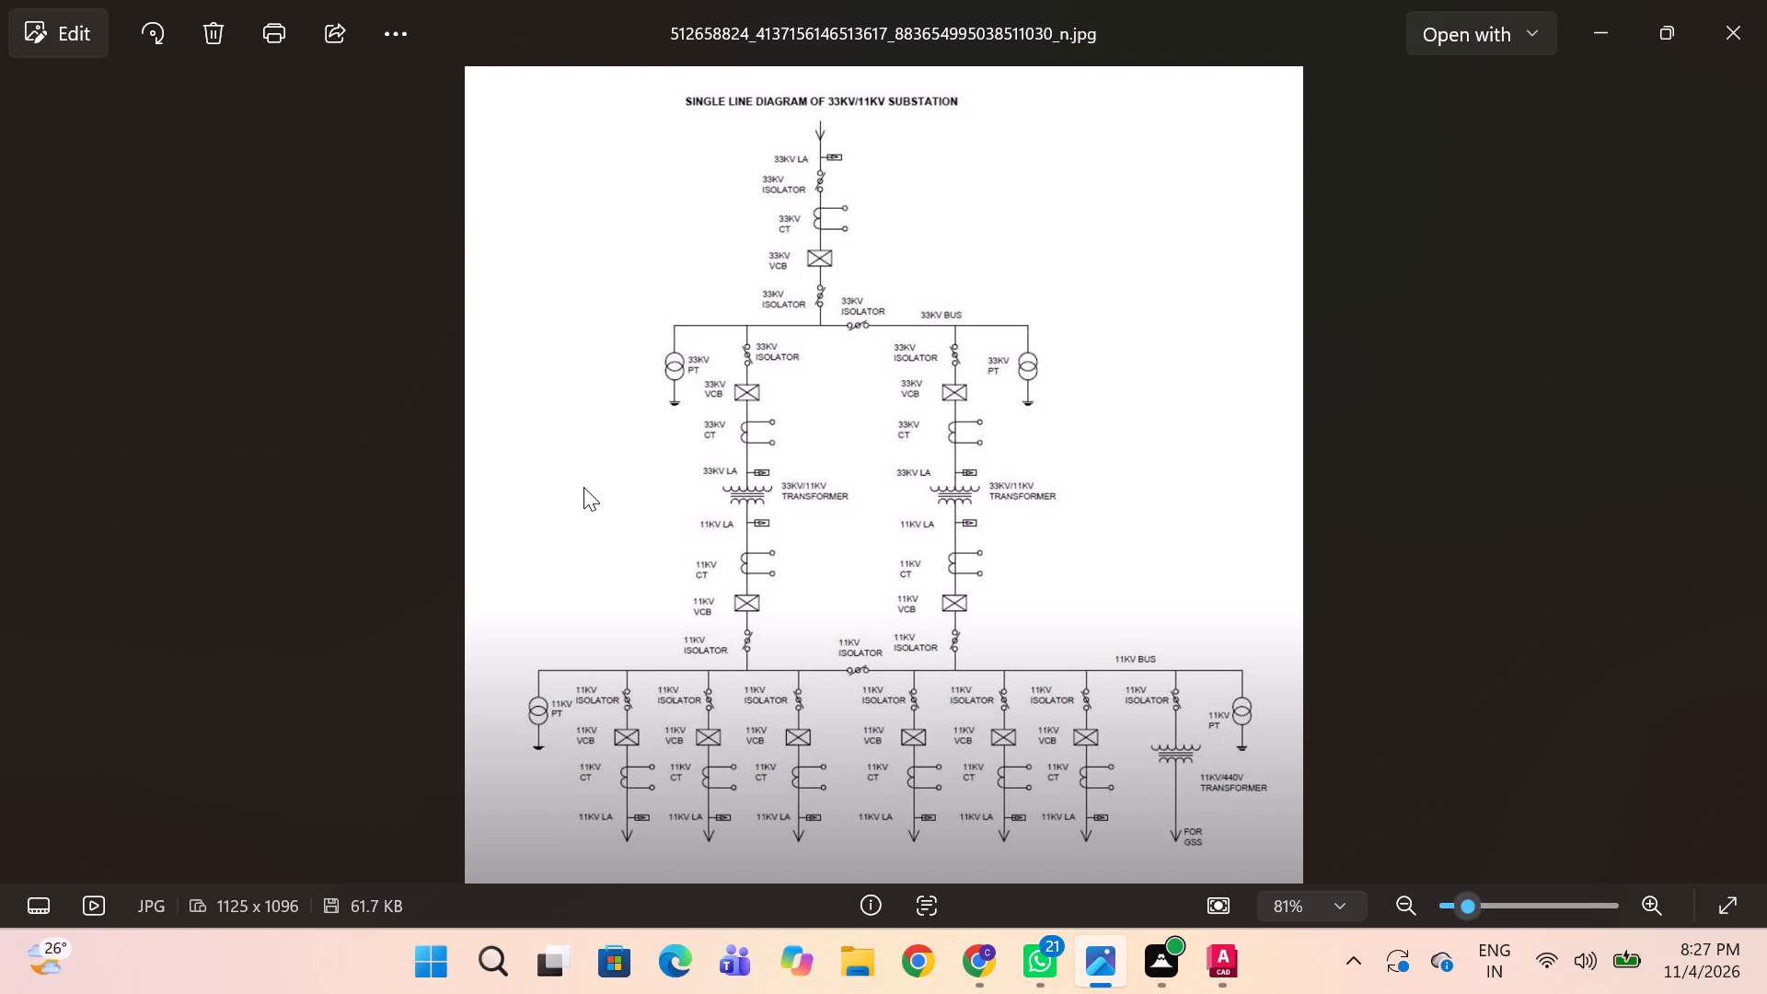
key("alt+Tab")
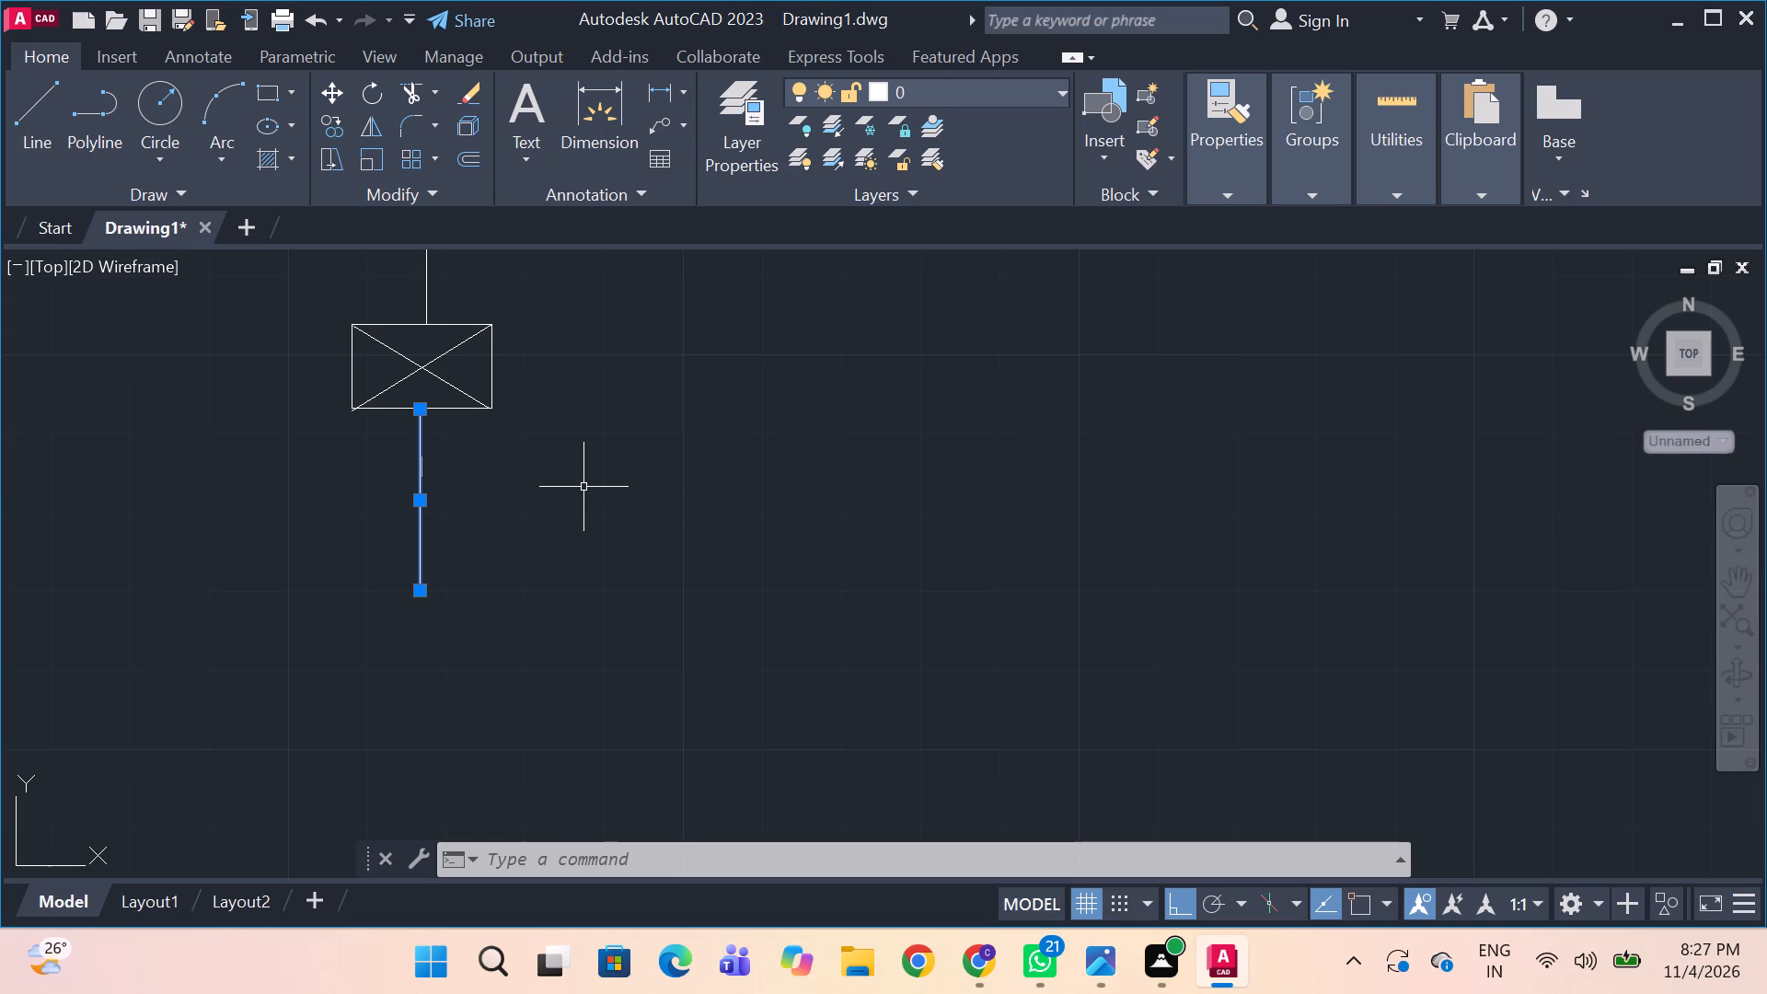
key("alt+Tab")
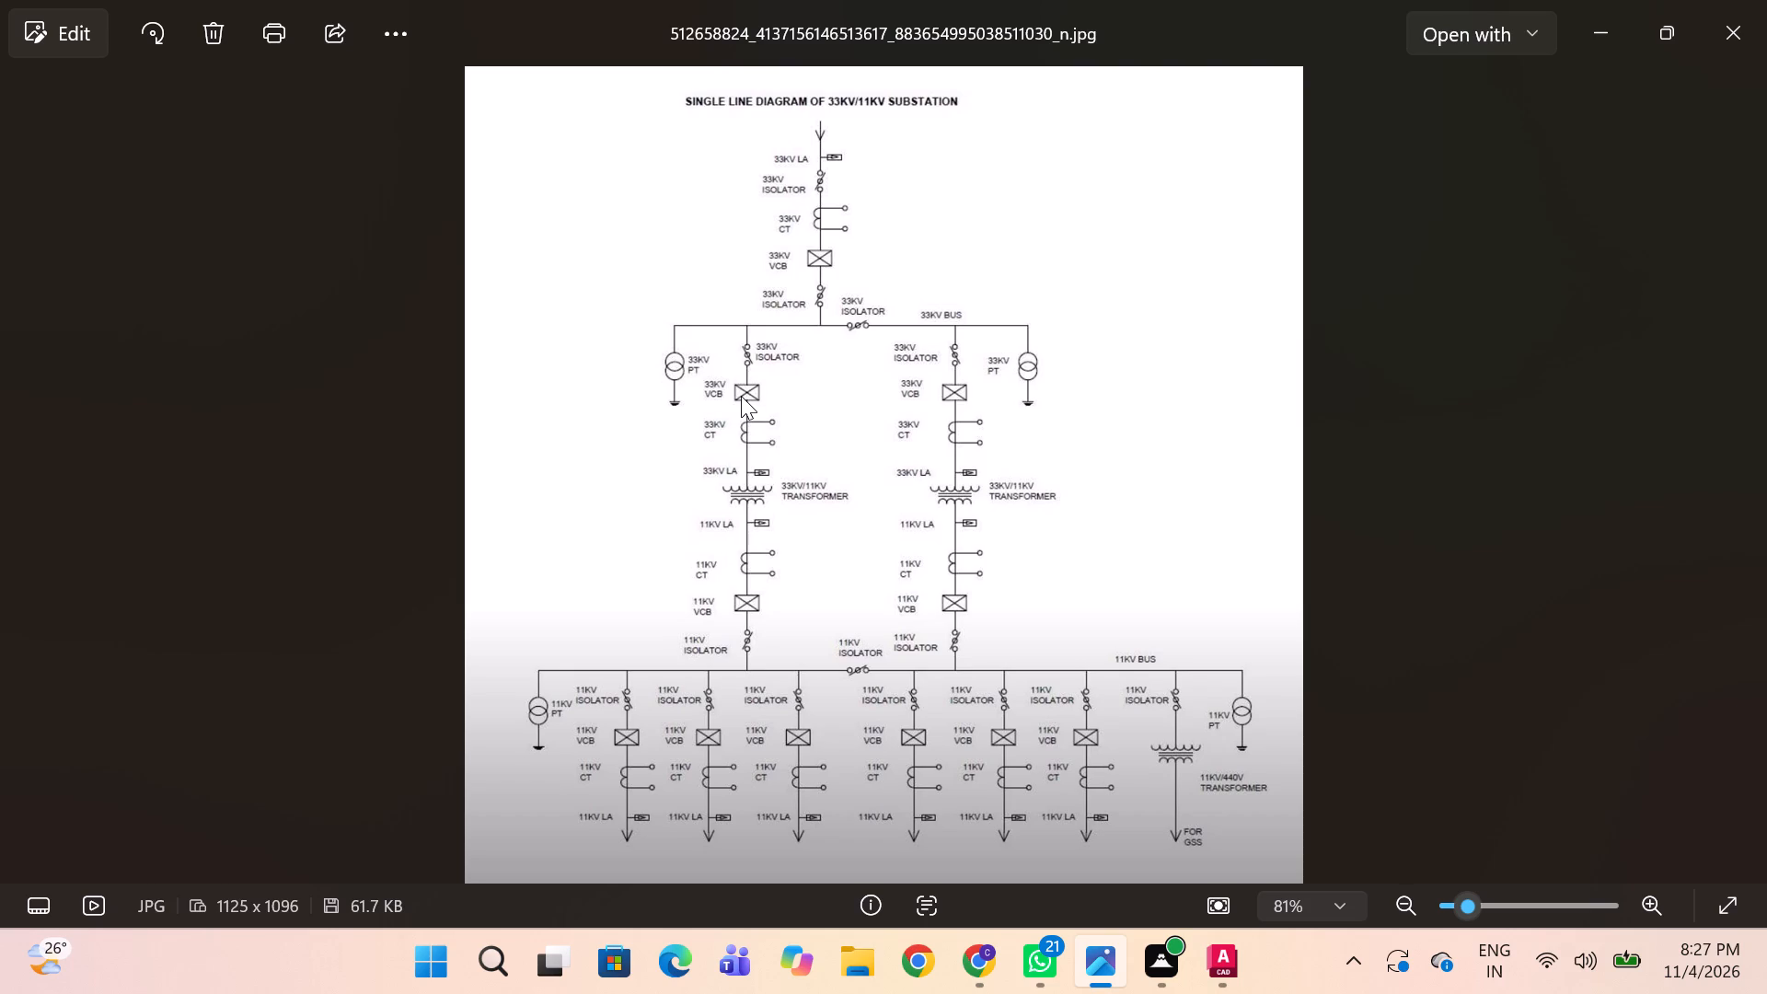
key("alt+Tab")
key("alt+Tab")
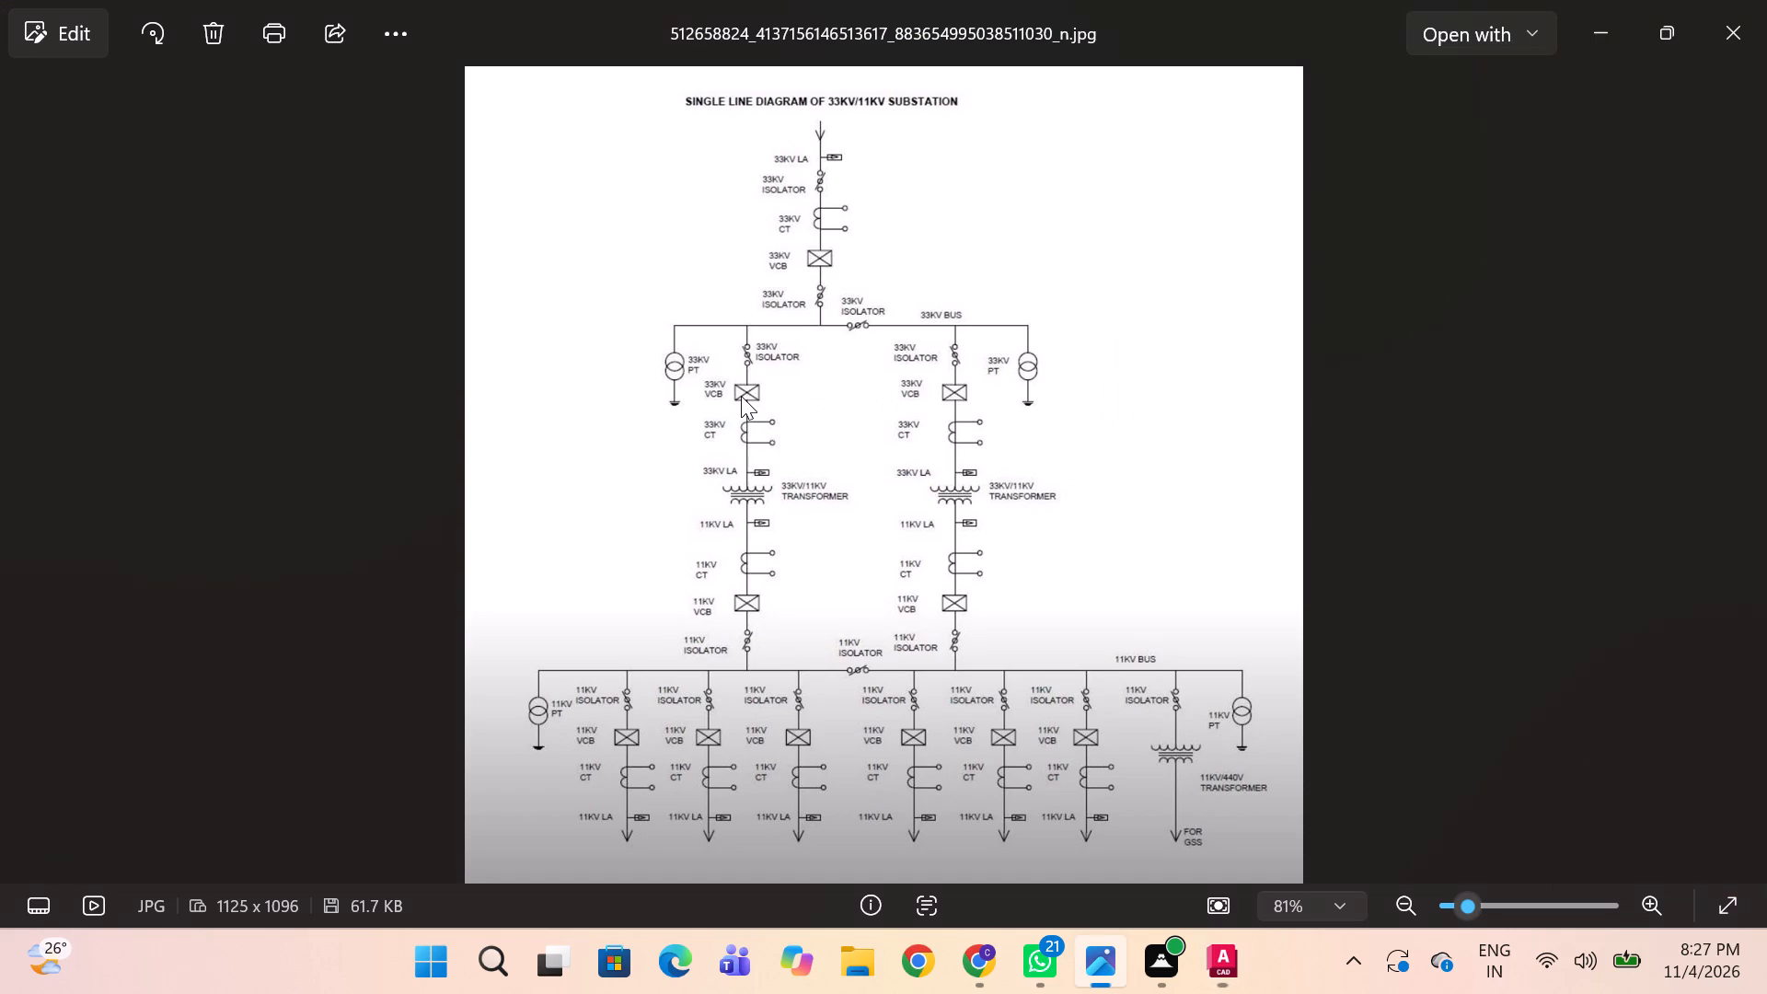
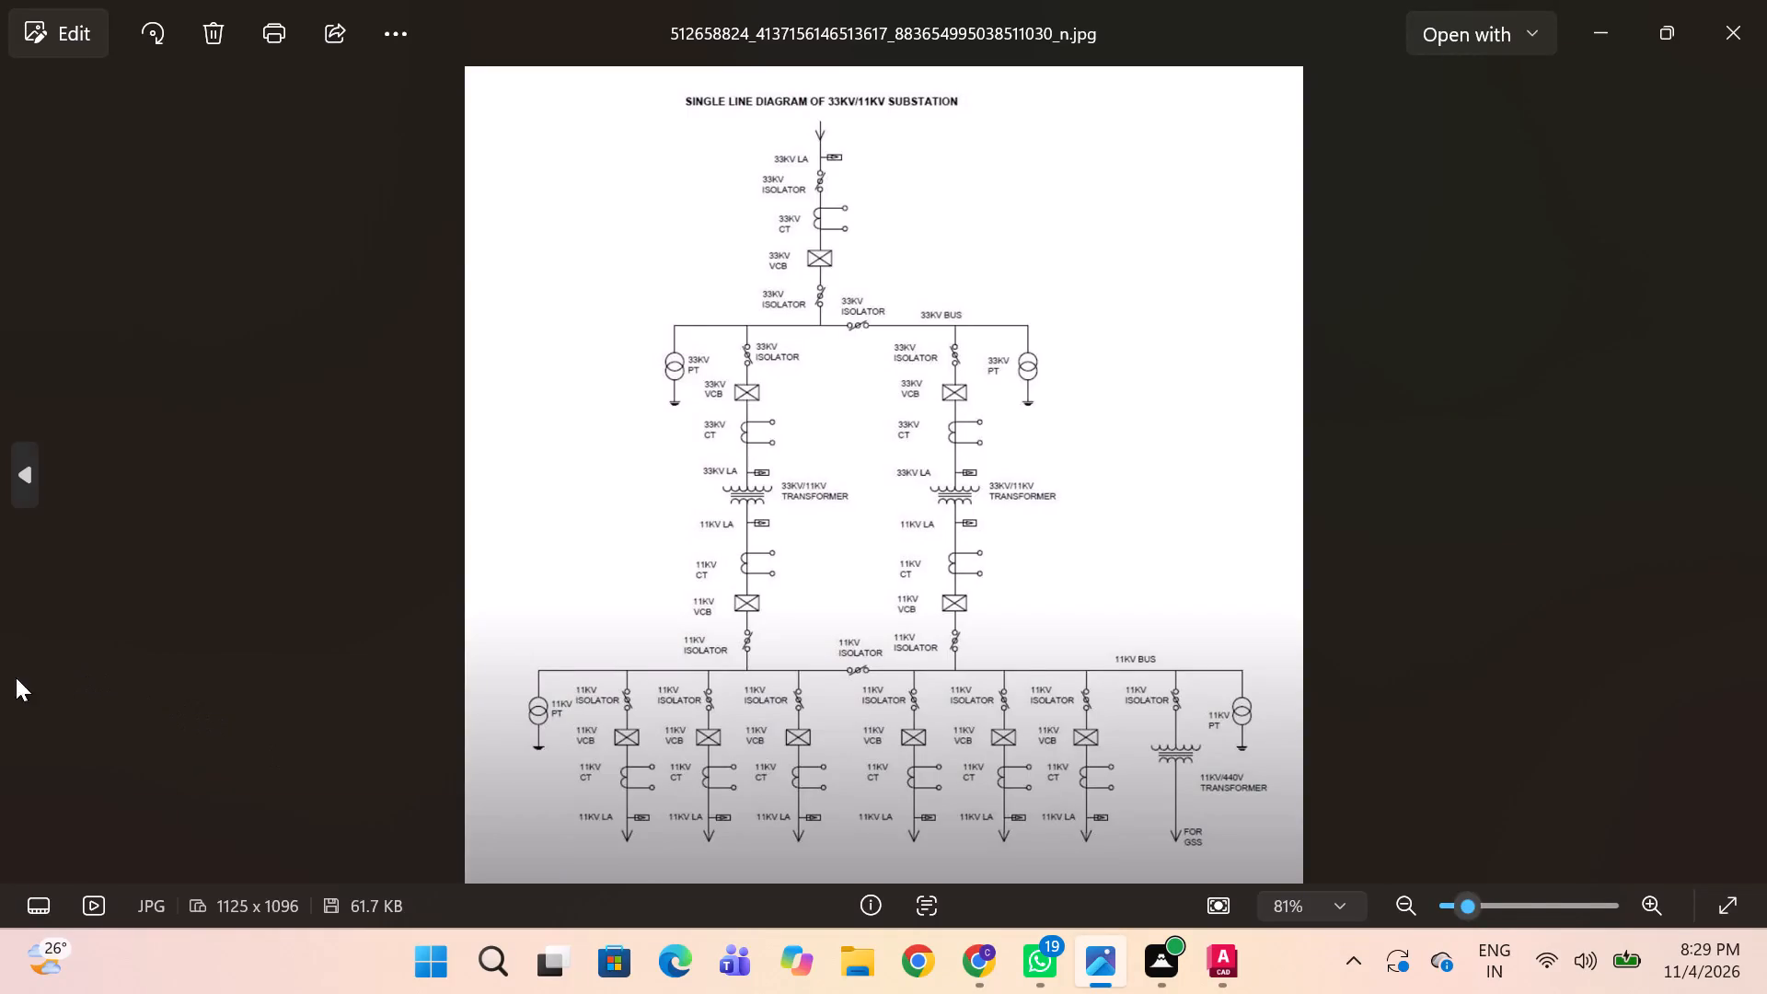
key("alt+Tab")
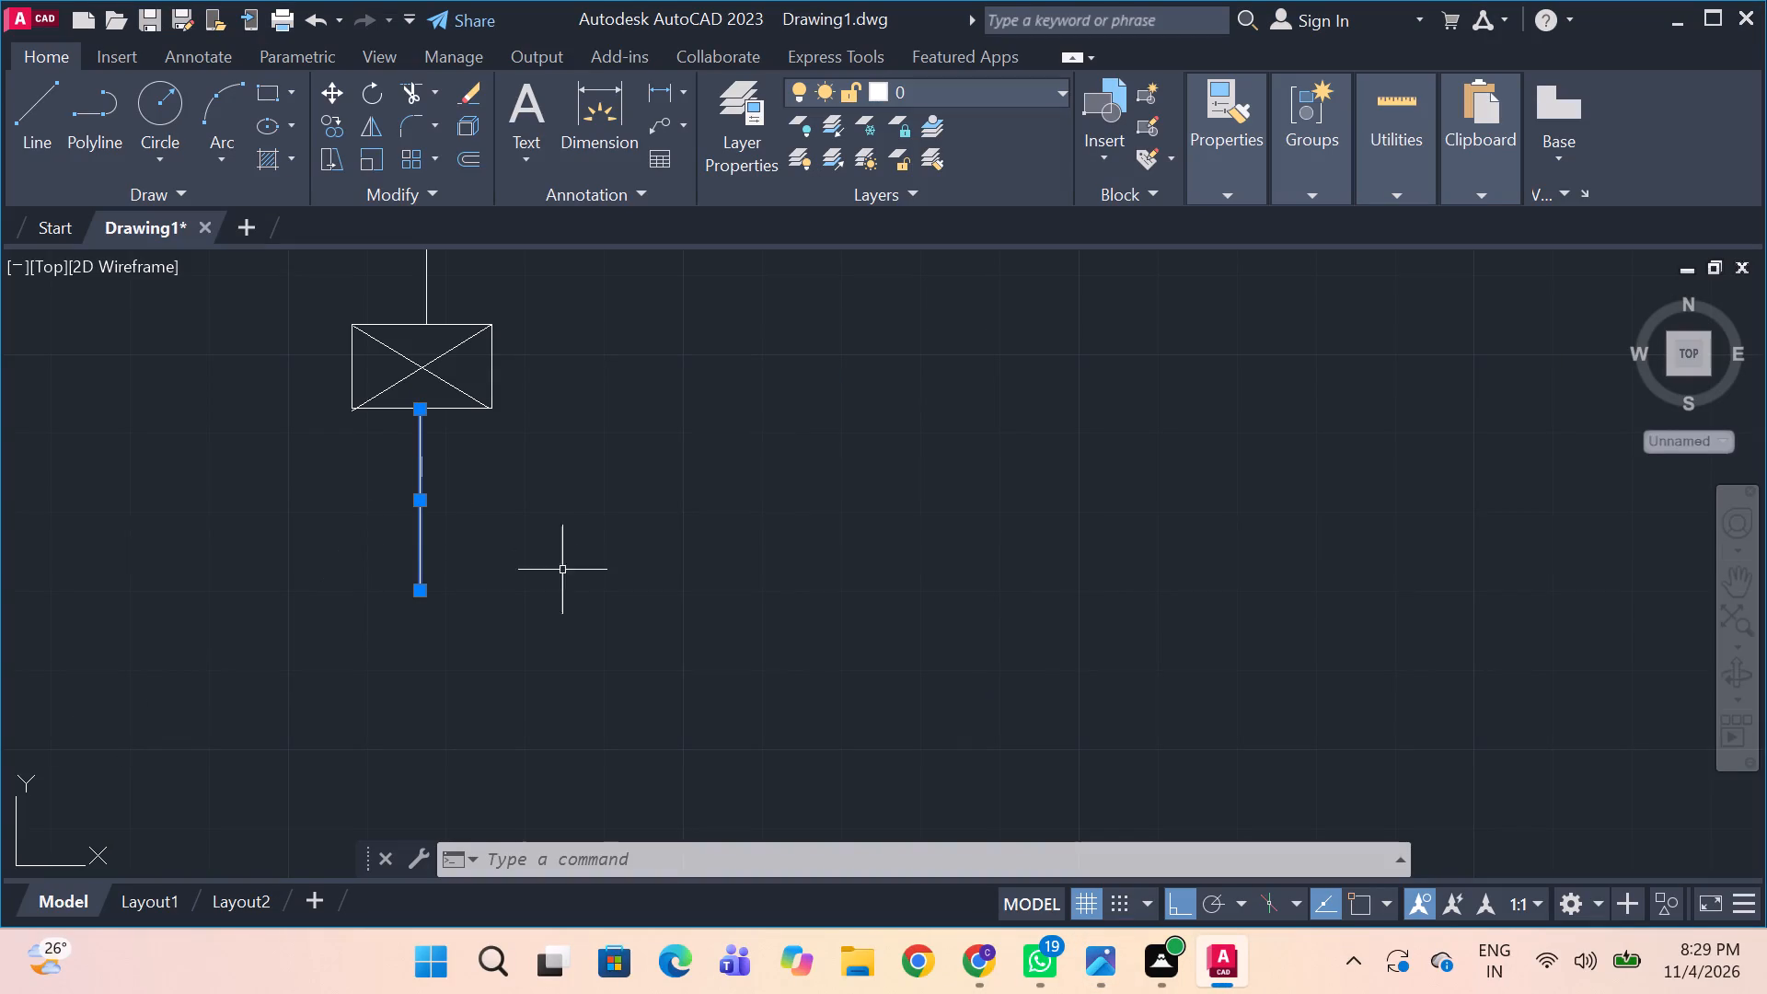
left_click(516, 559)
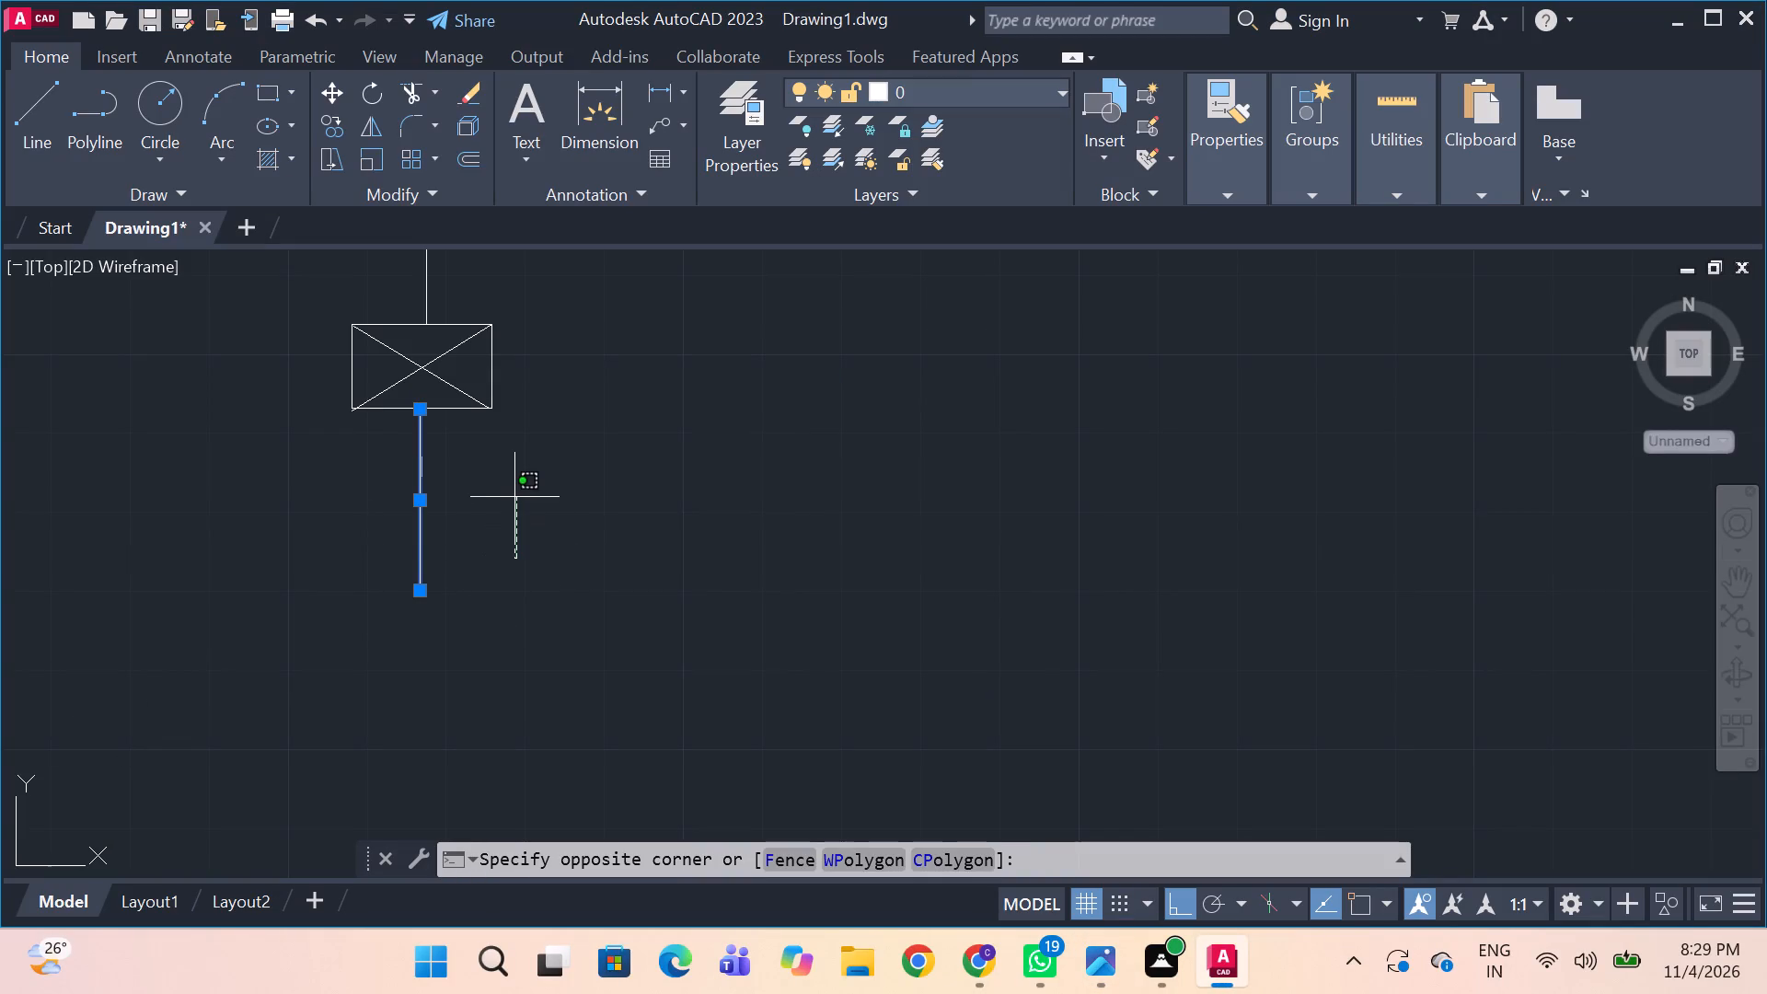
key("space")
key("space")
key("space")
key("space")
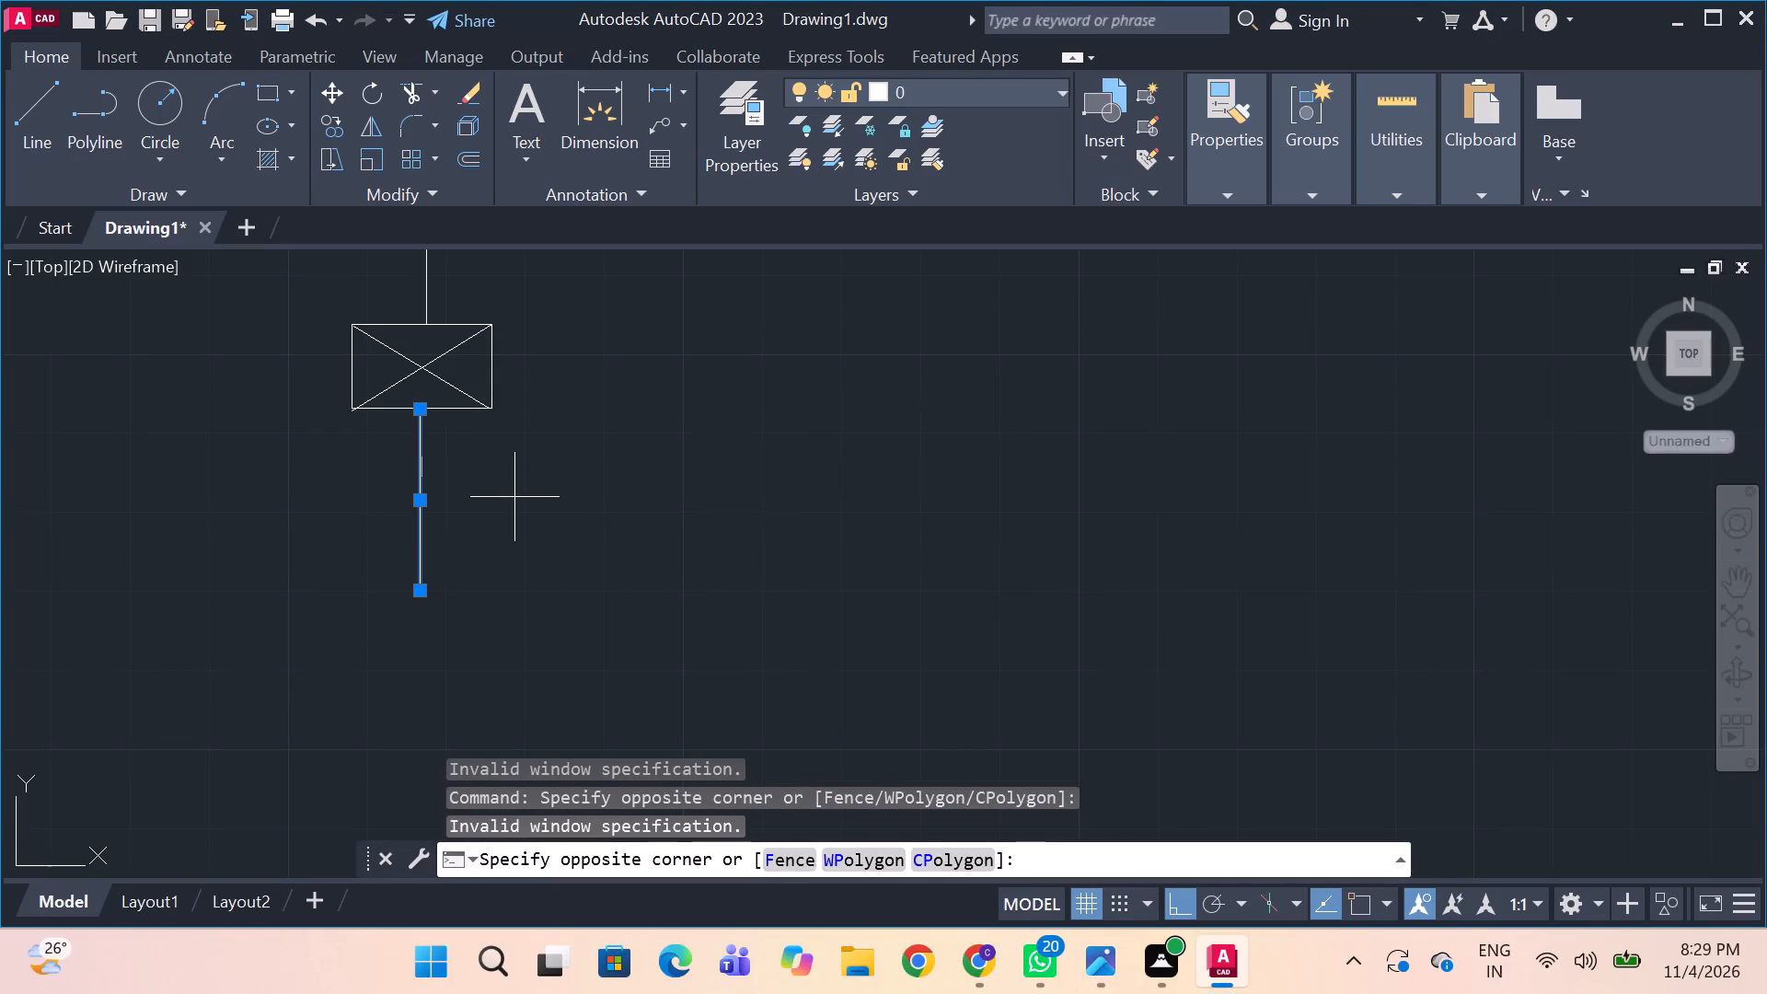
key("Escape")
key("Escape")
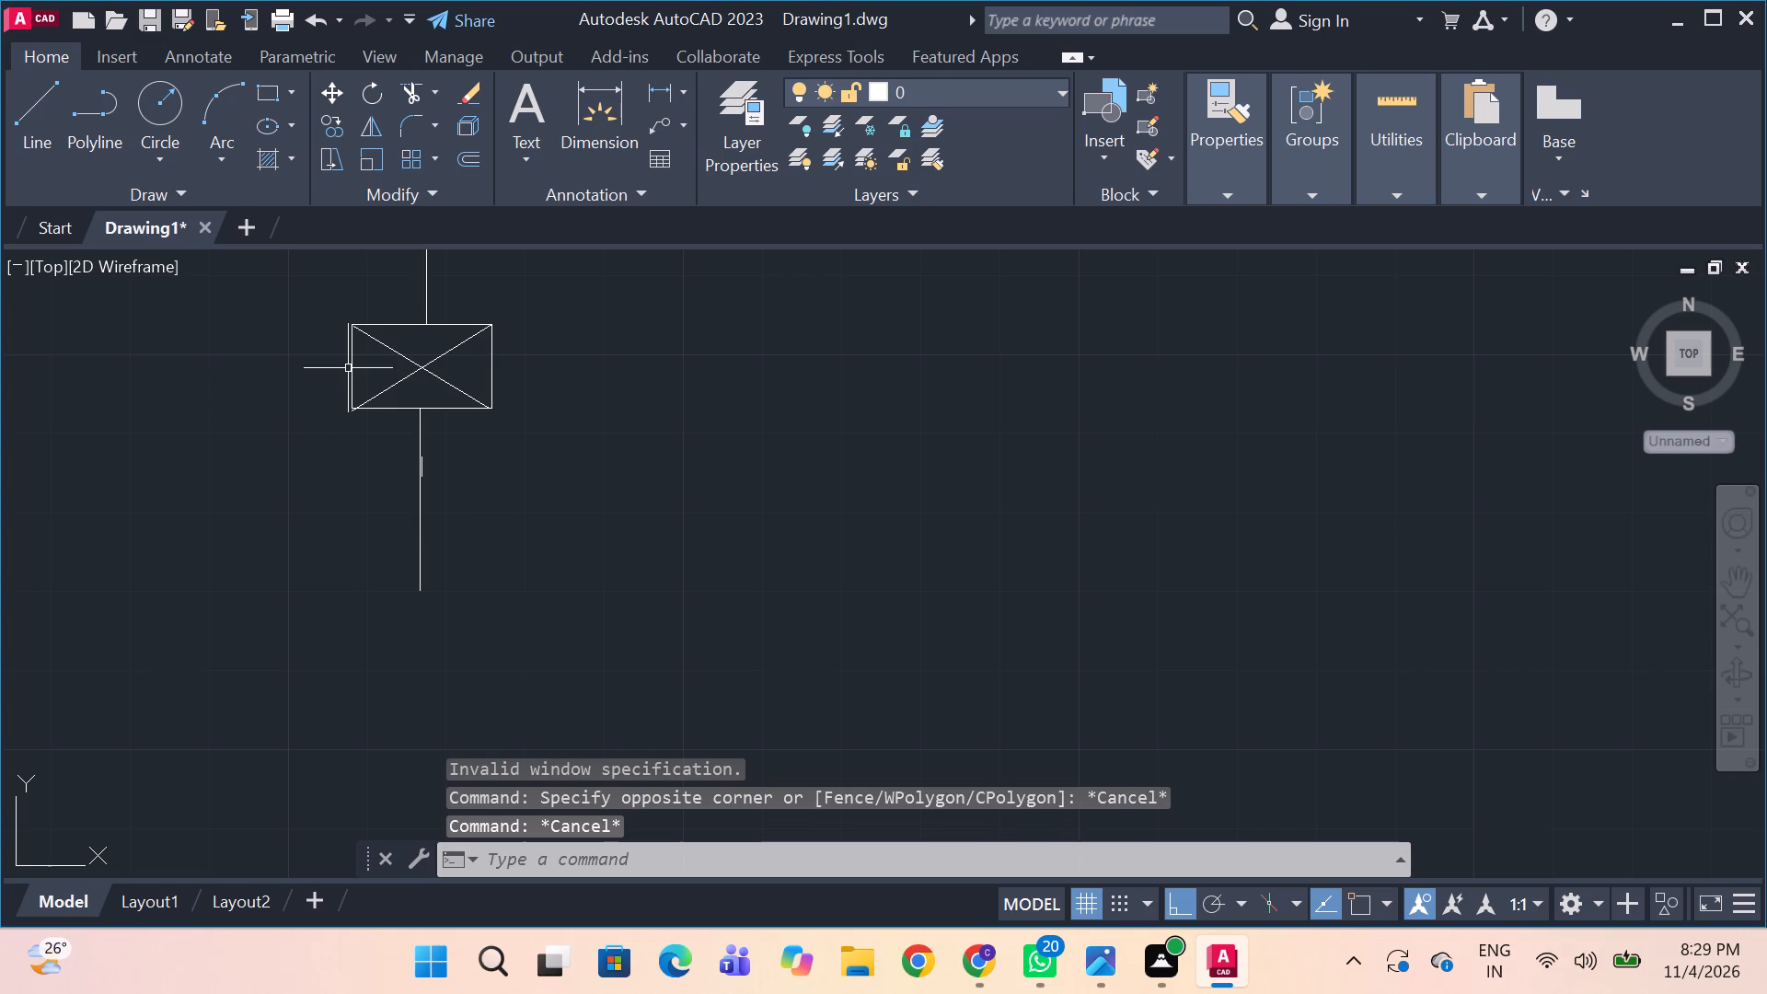
After checking the CT symbol in the reference image, draw a circle of about 0.24 radius beside the line below the left VCB.
key("alt+Tab")
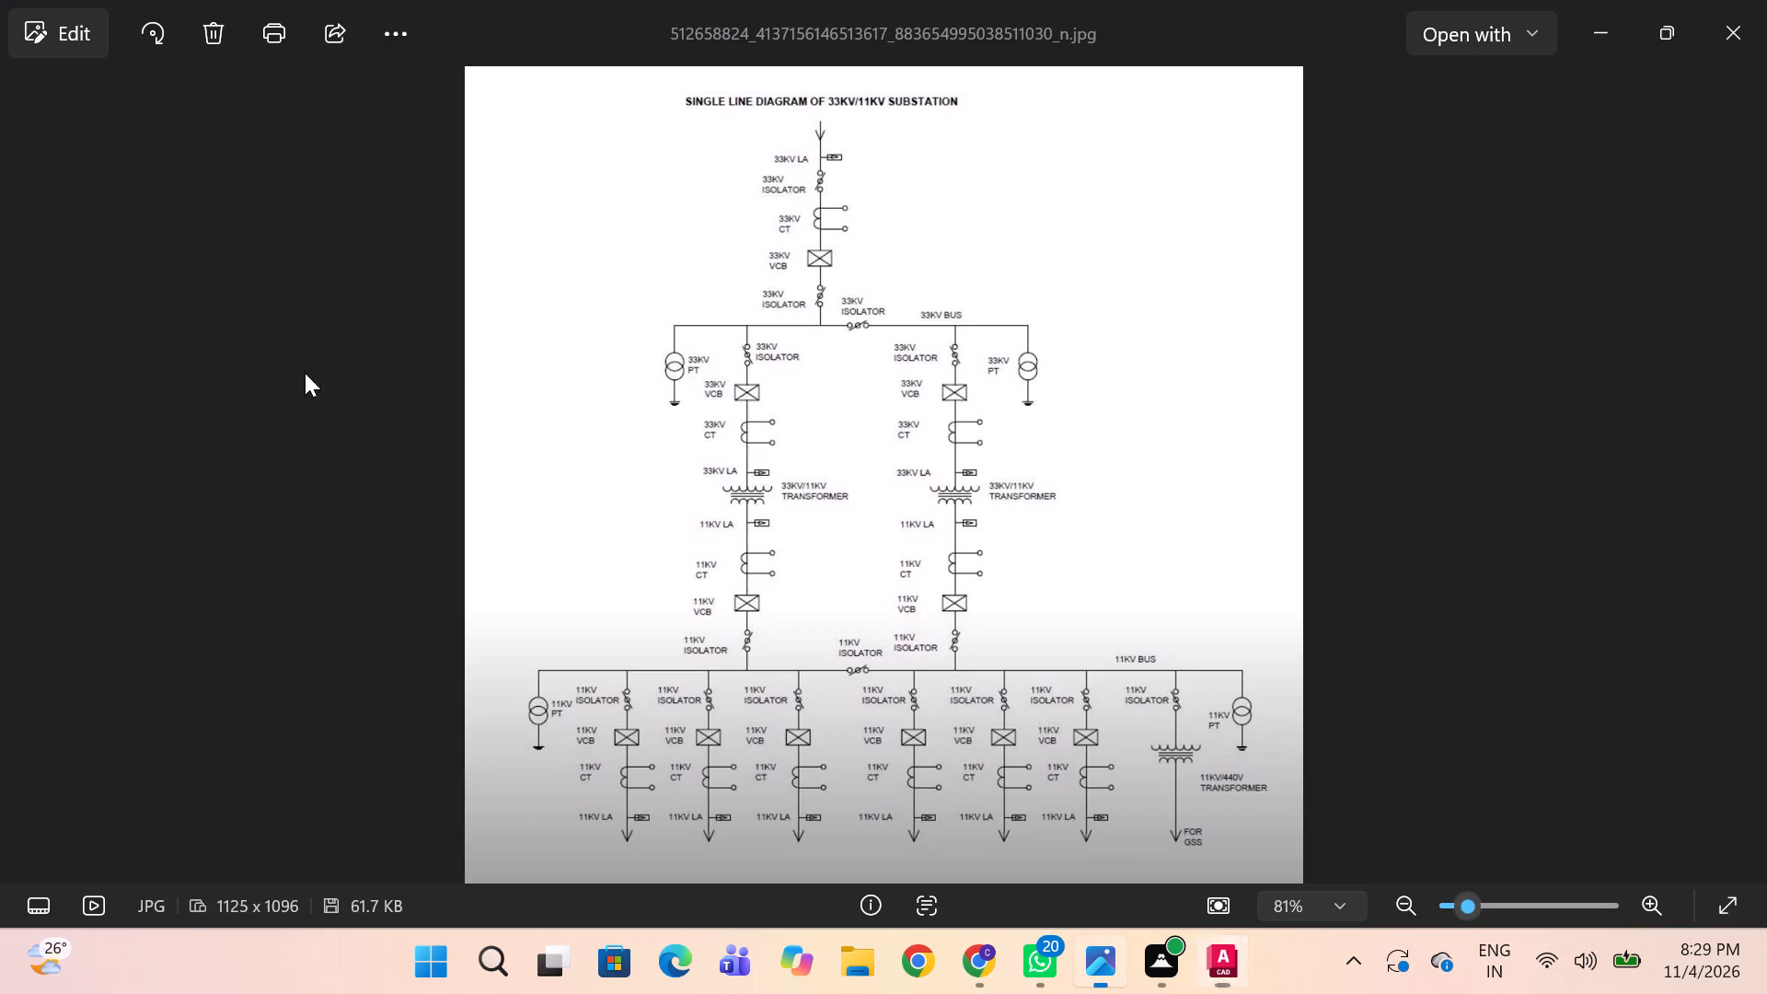
key("alt+Tab")
key("alt+Tab")
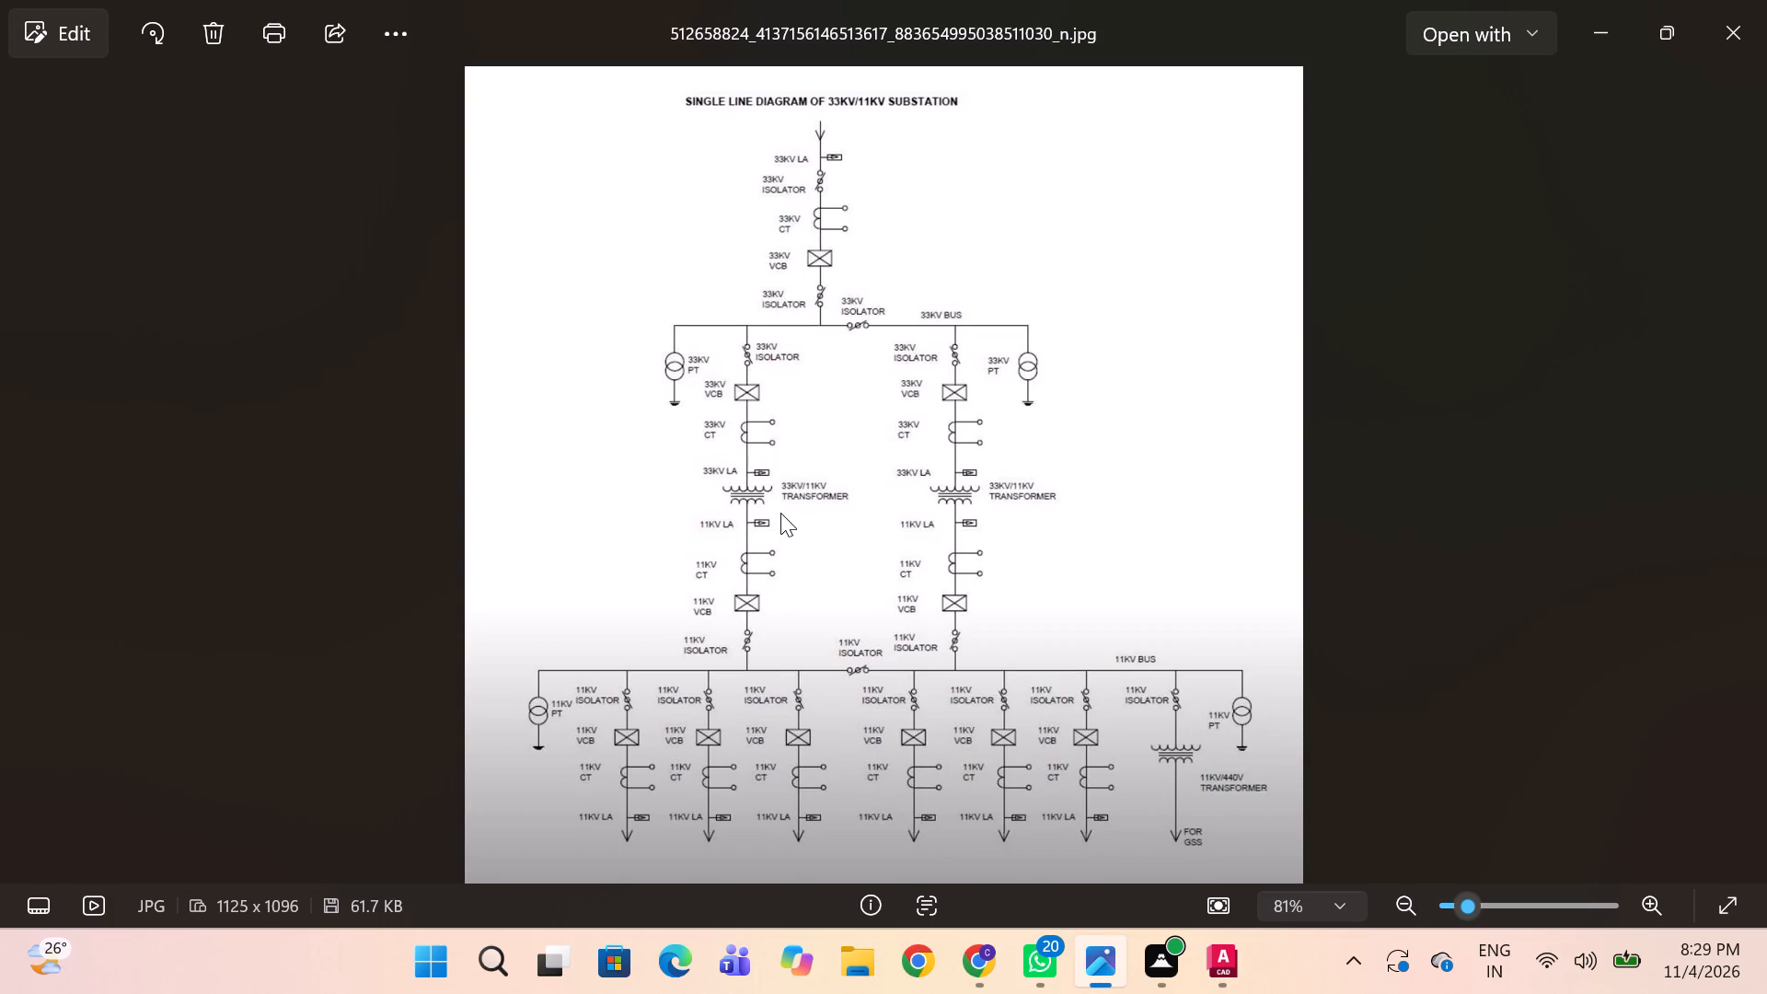
key("alt+Tab")
type("c")
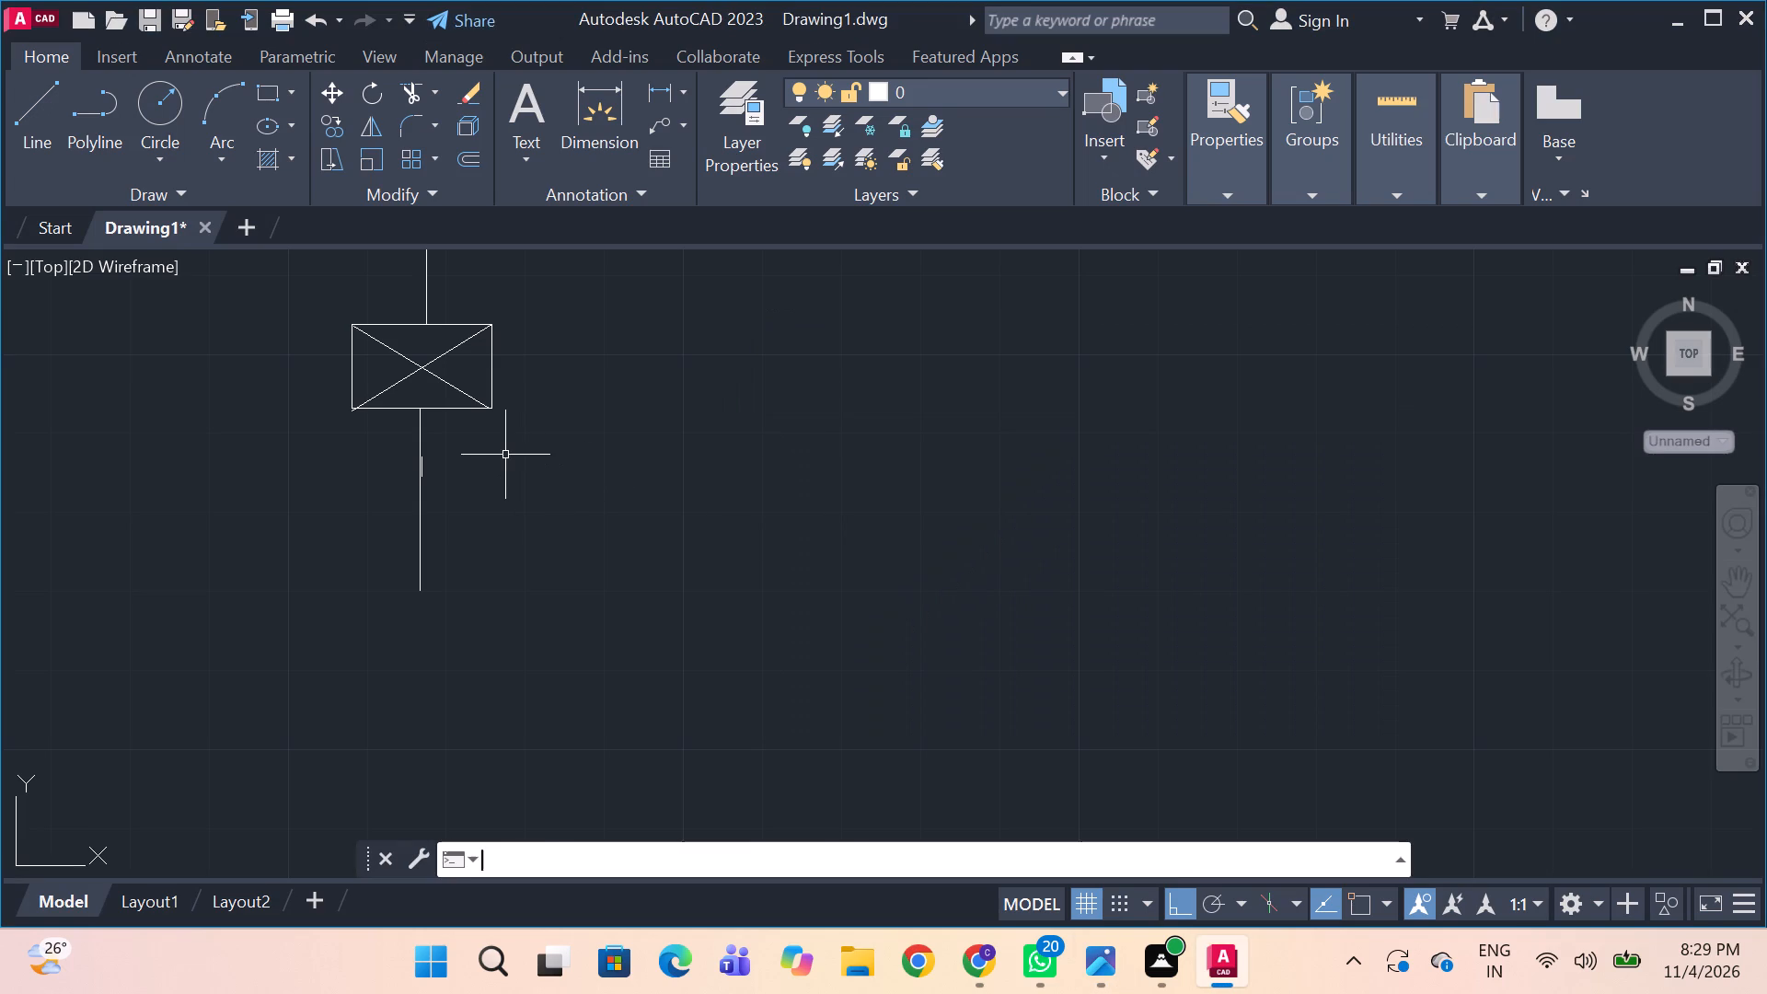
key("space")
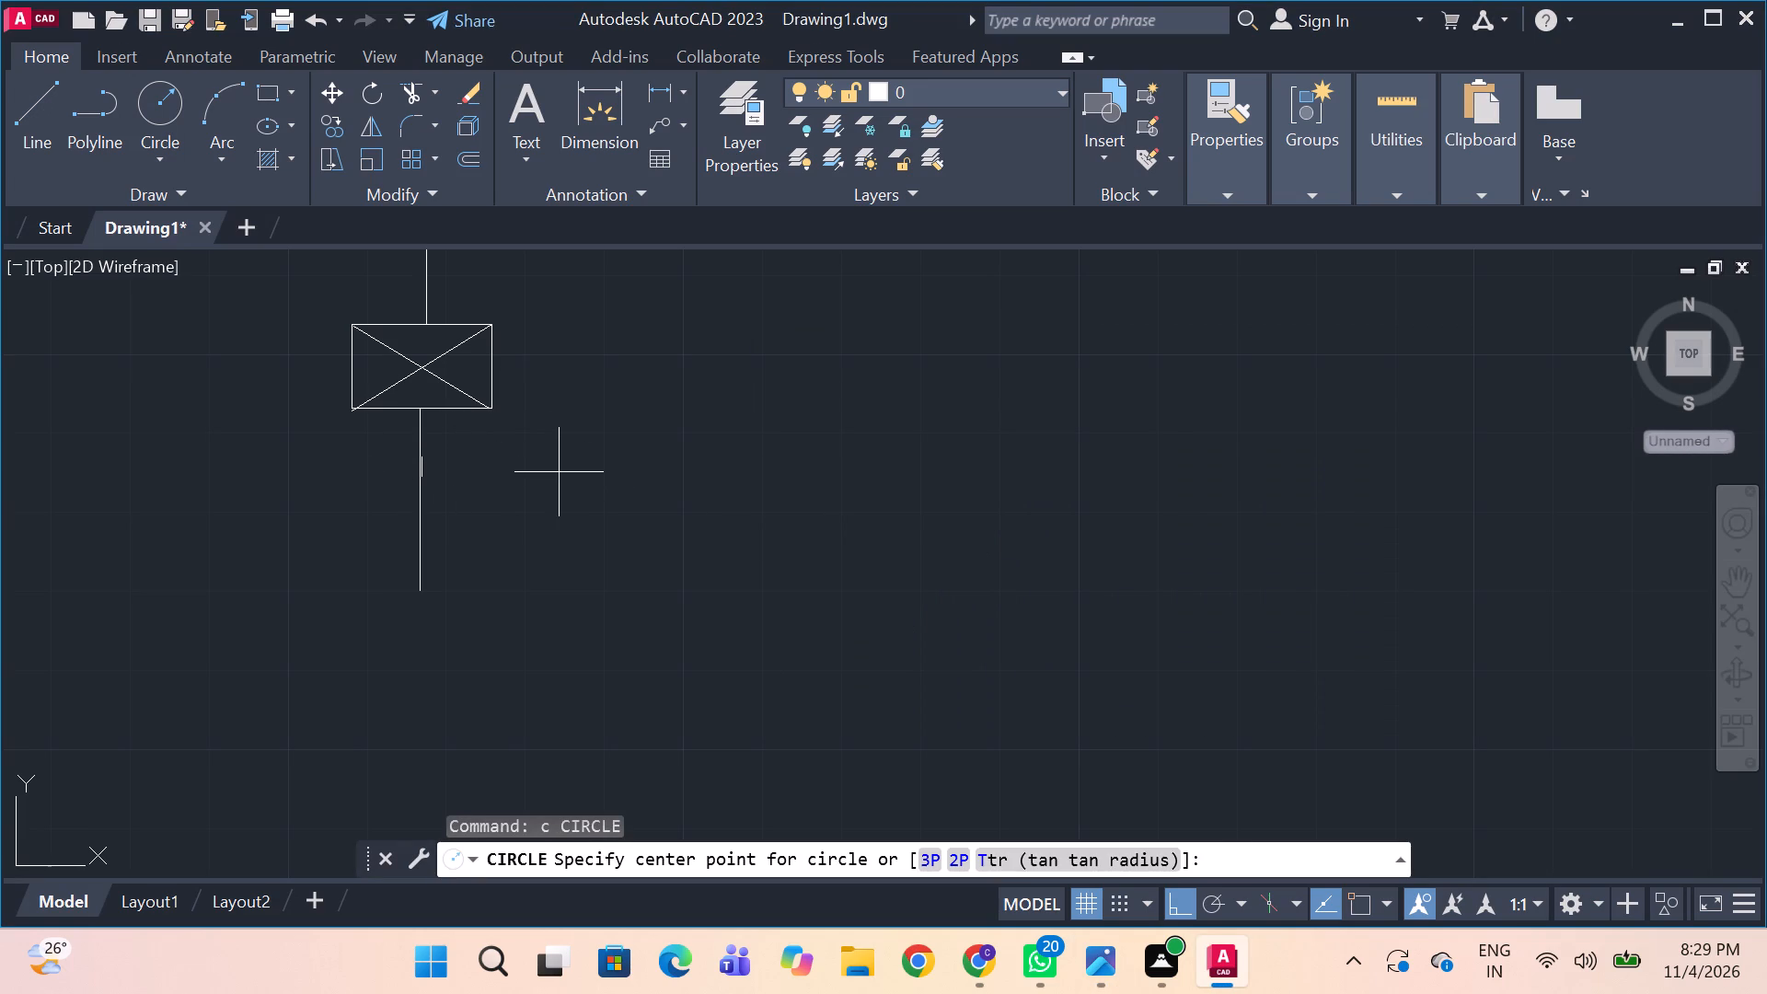
left_click_drag(559, 472, 596, 490)
left_click(596, 490)
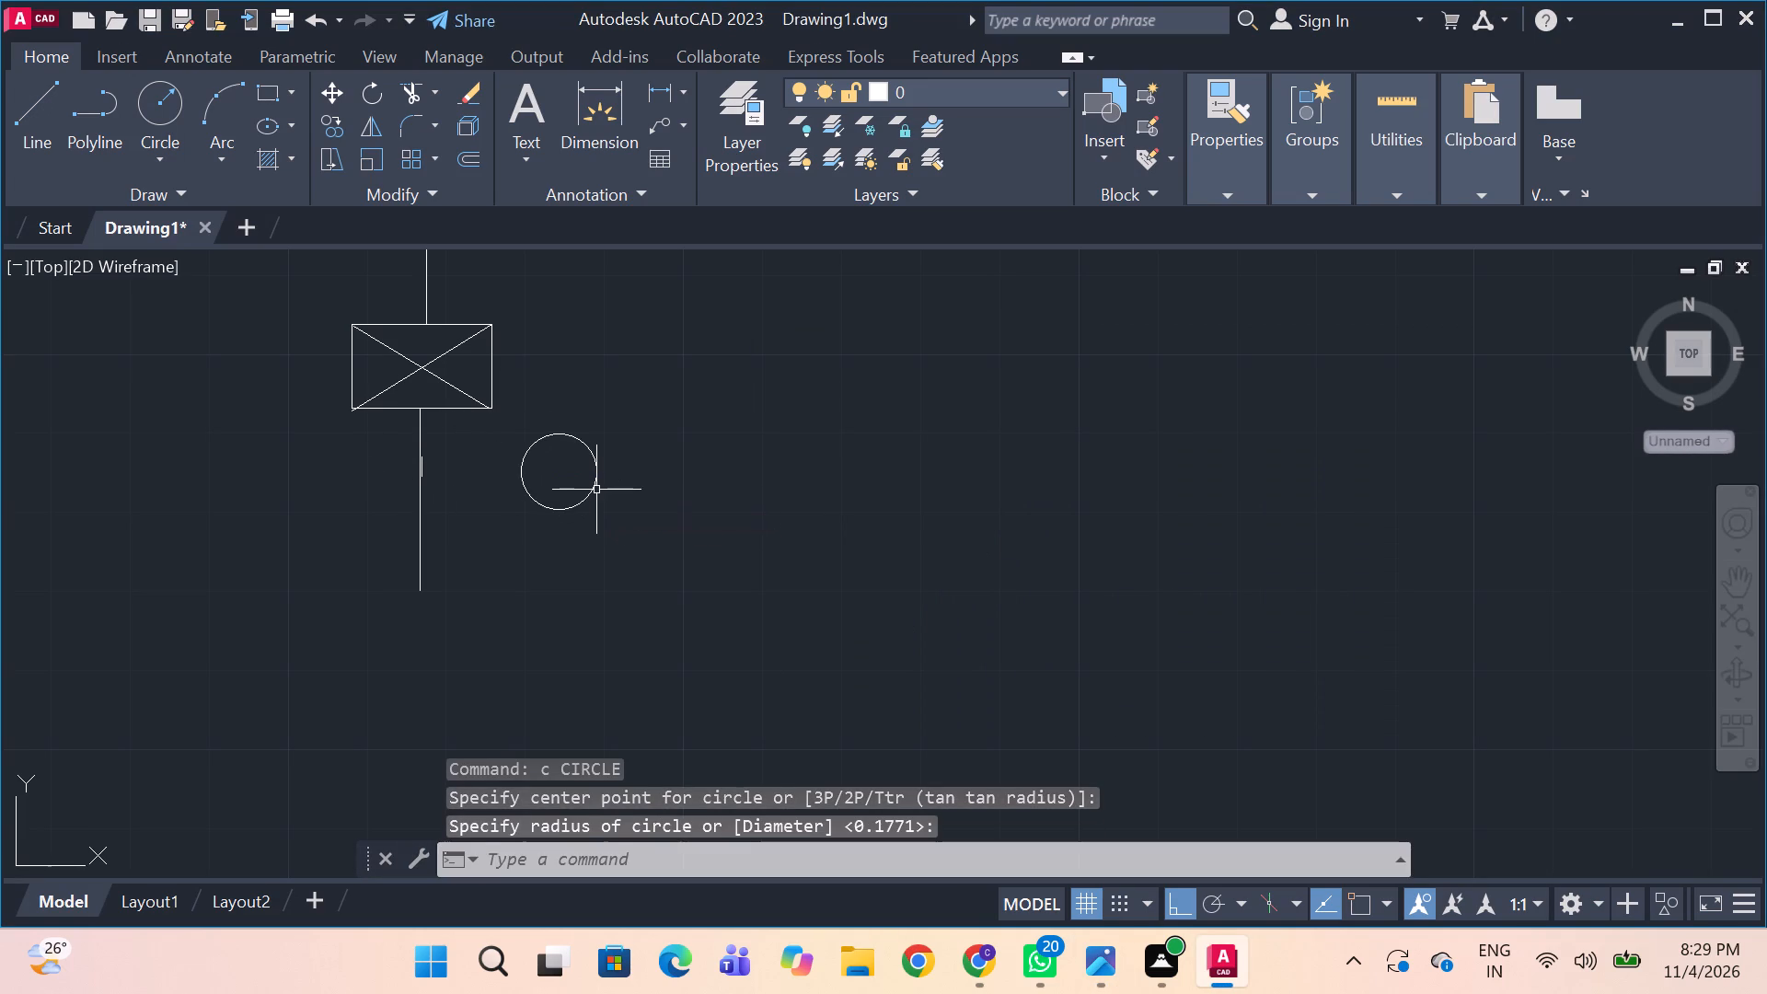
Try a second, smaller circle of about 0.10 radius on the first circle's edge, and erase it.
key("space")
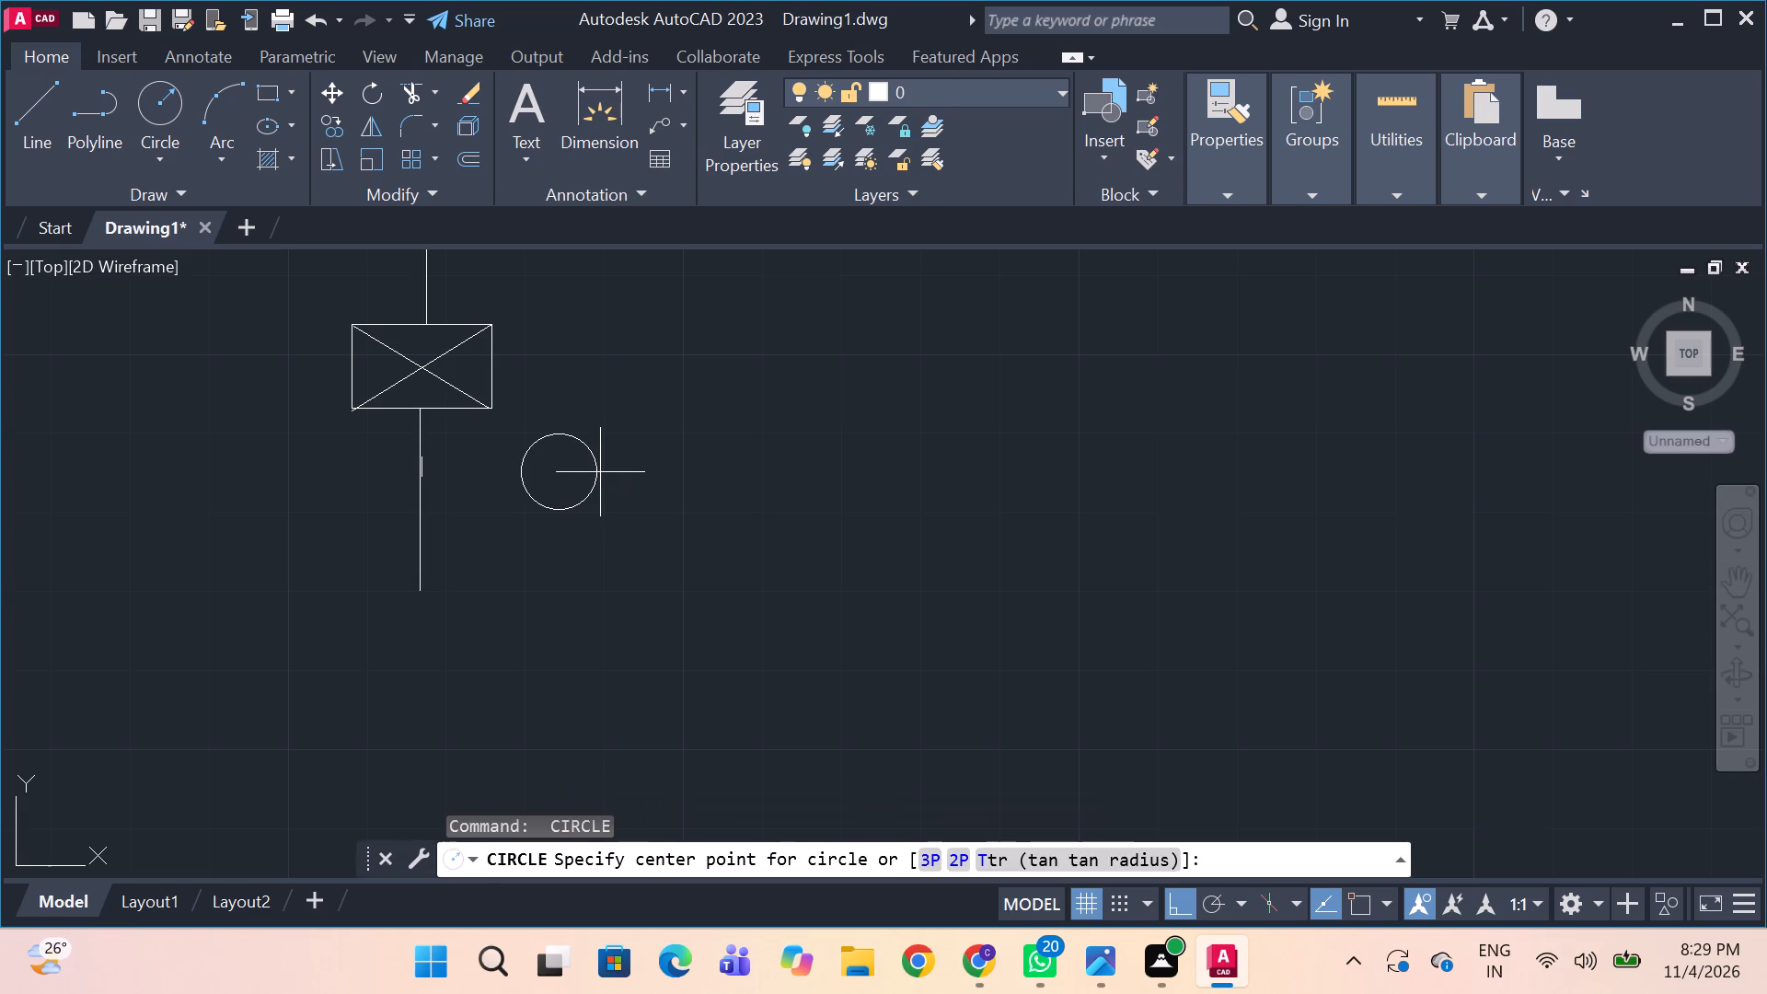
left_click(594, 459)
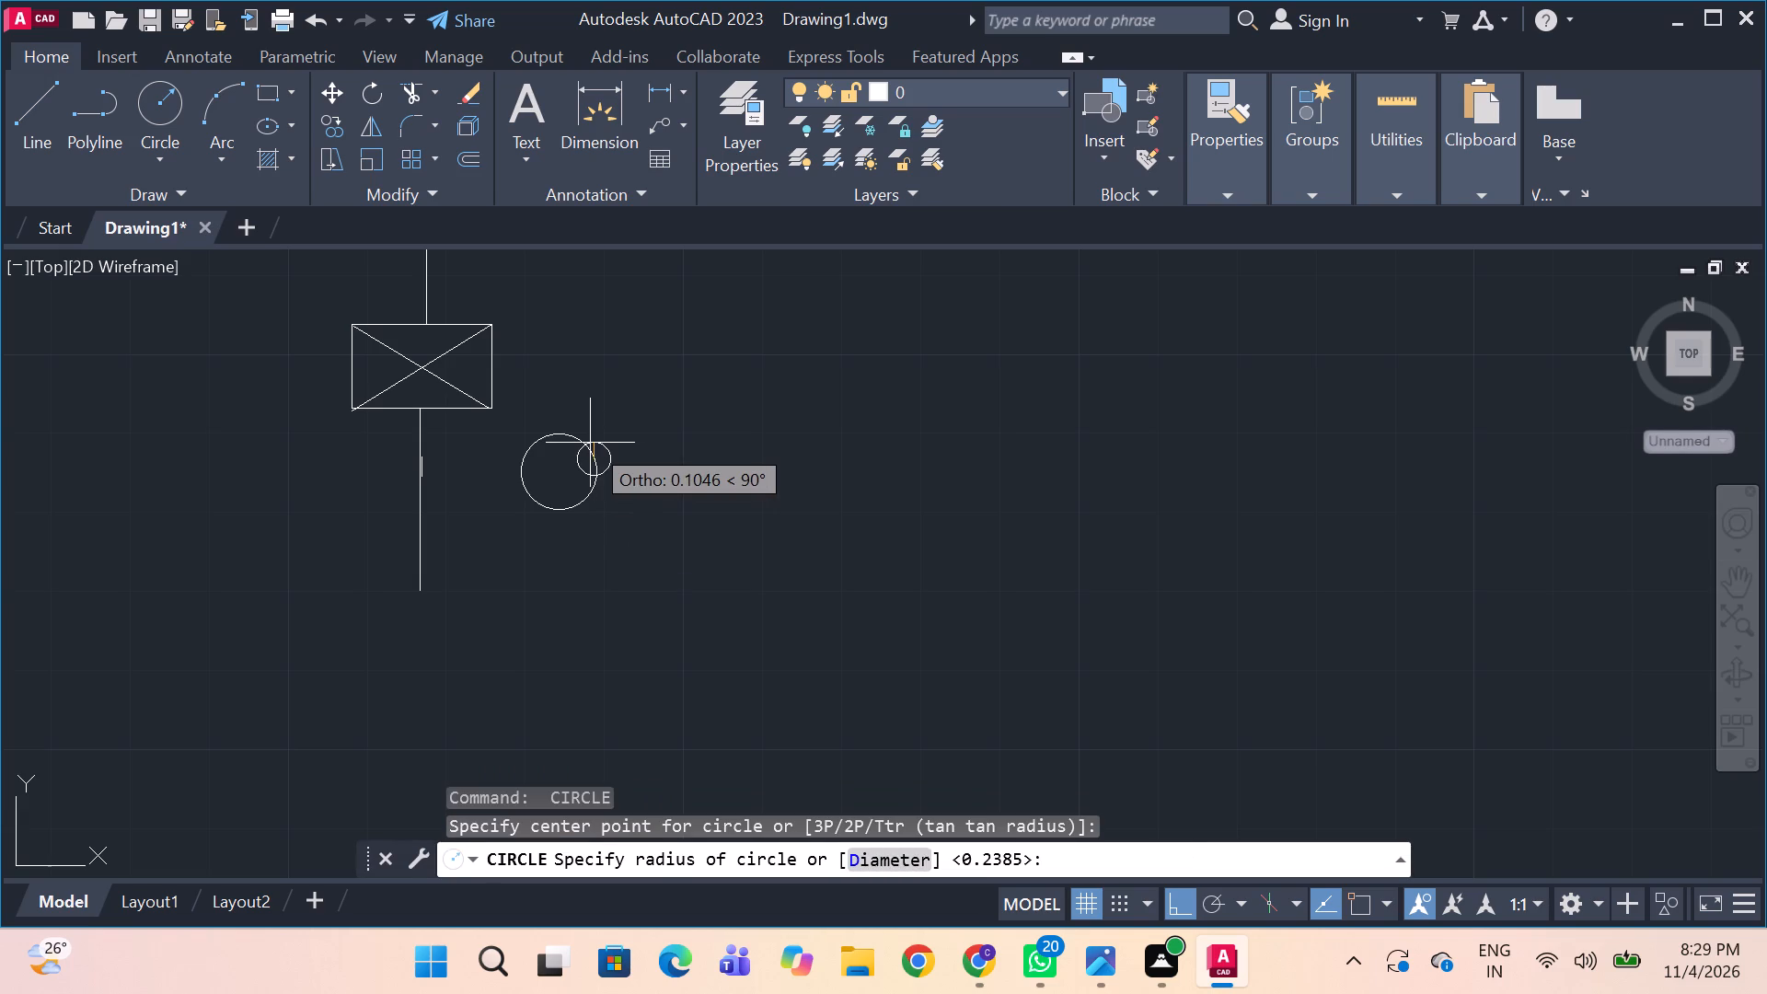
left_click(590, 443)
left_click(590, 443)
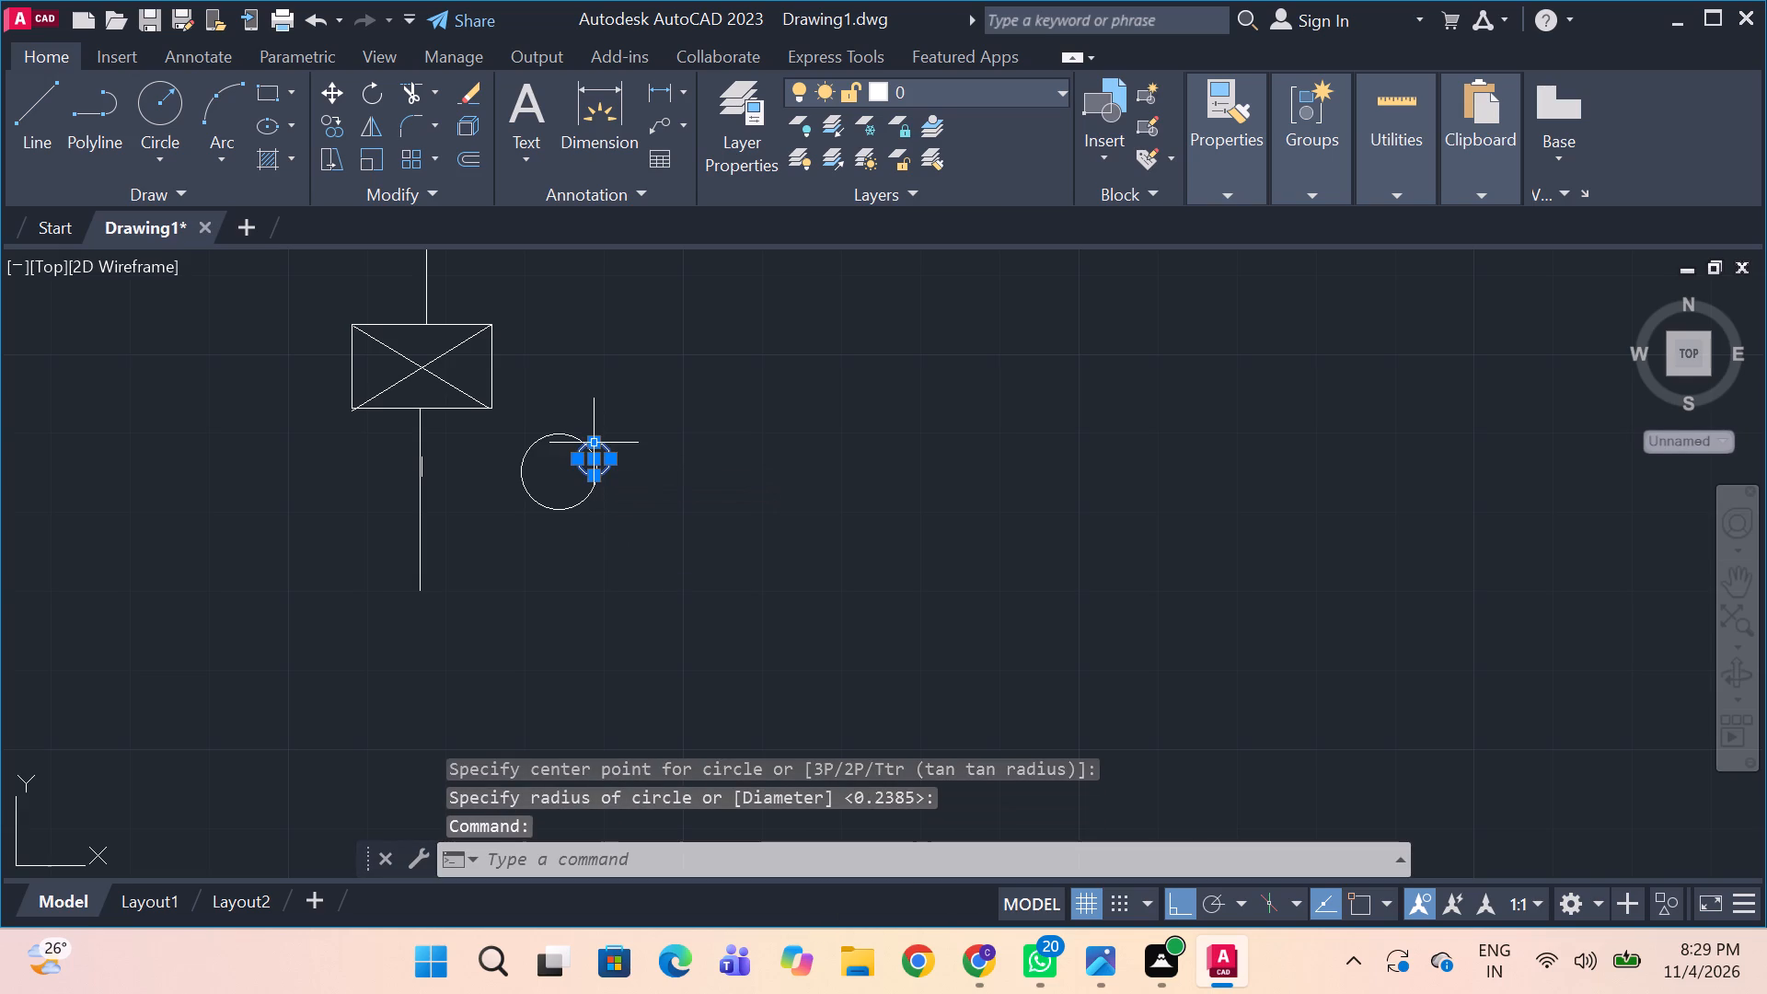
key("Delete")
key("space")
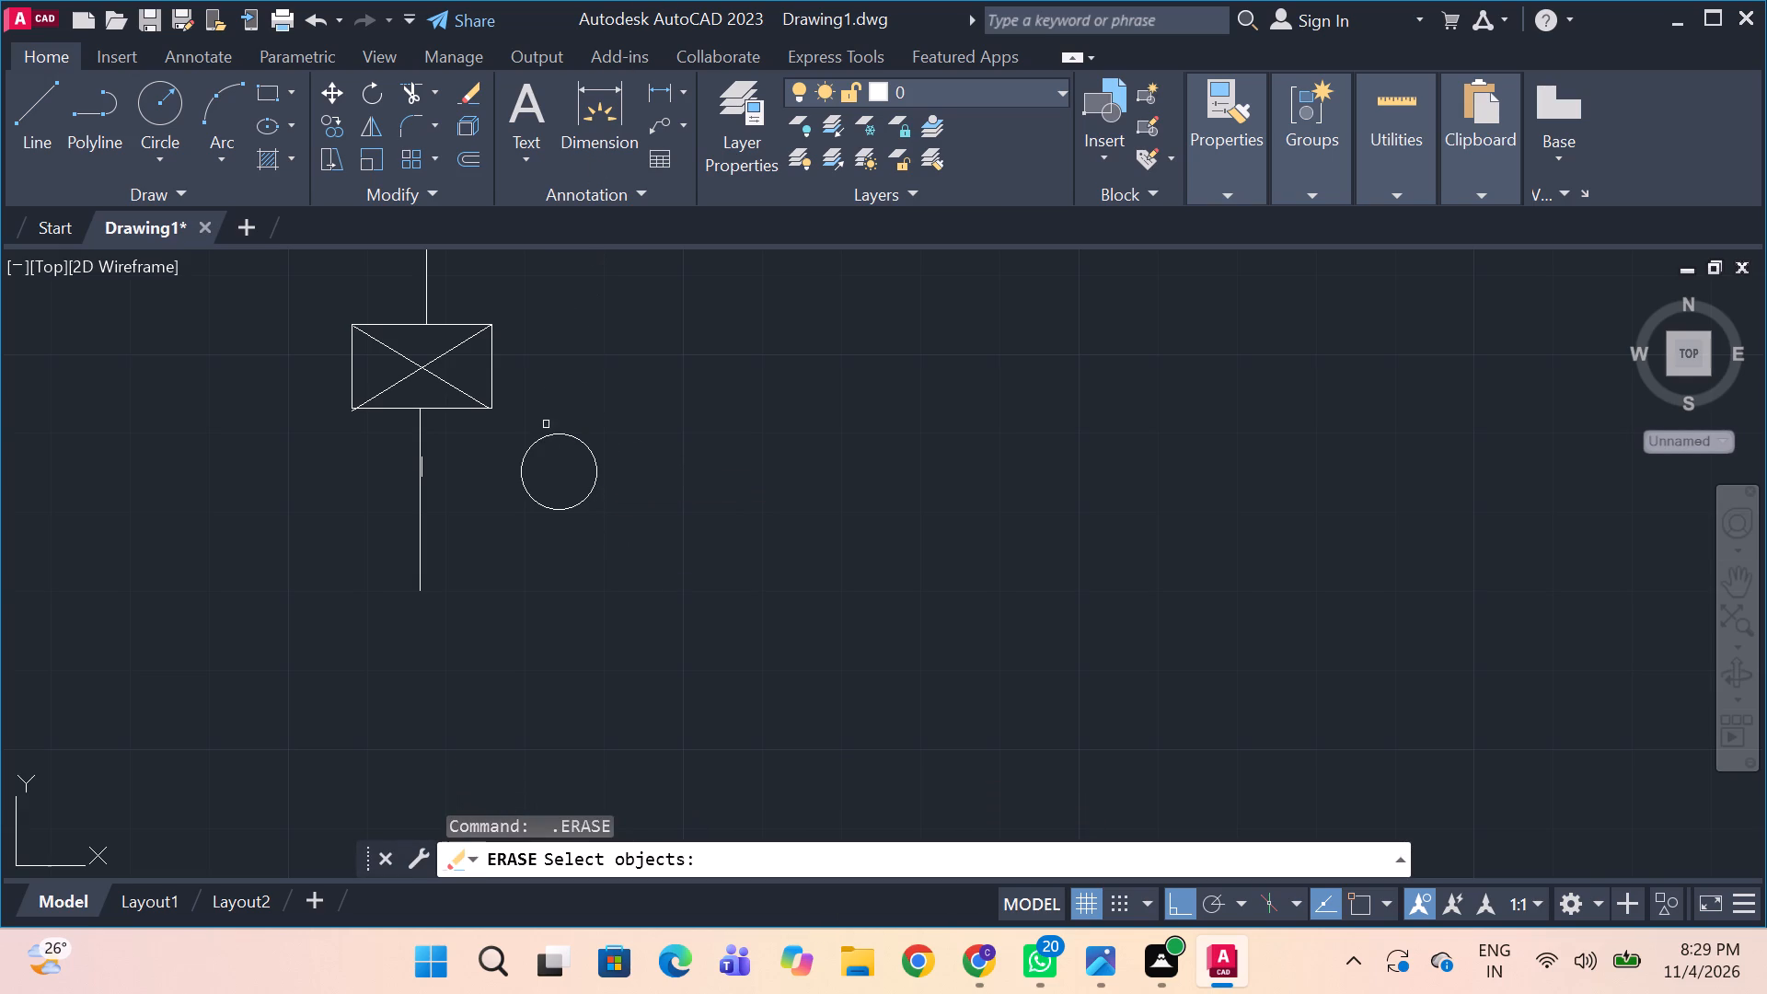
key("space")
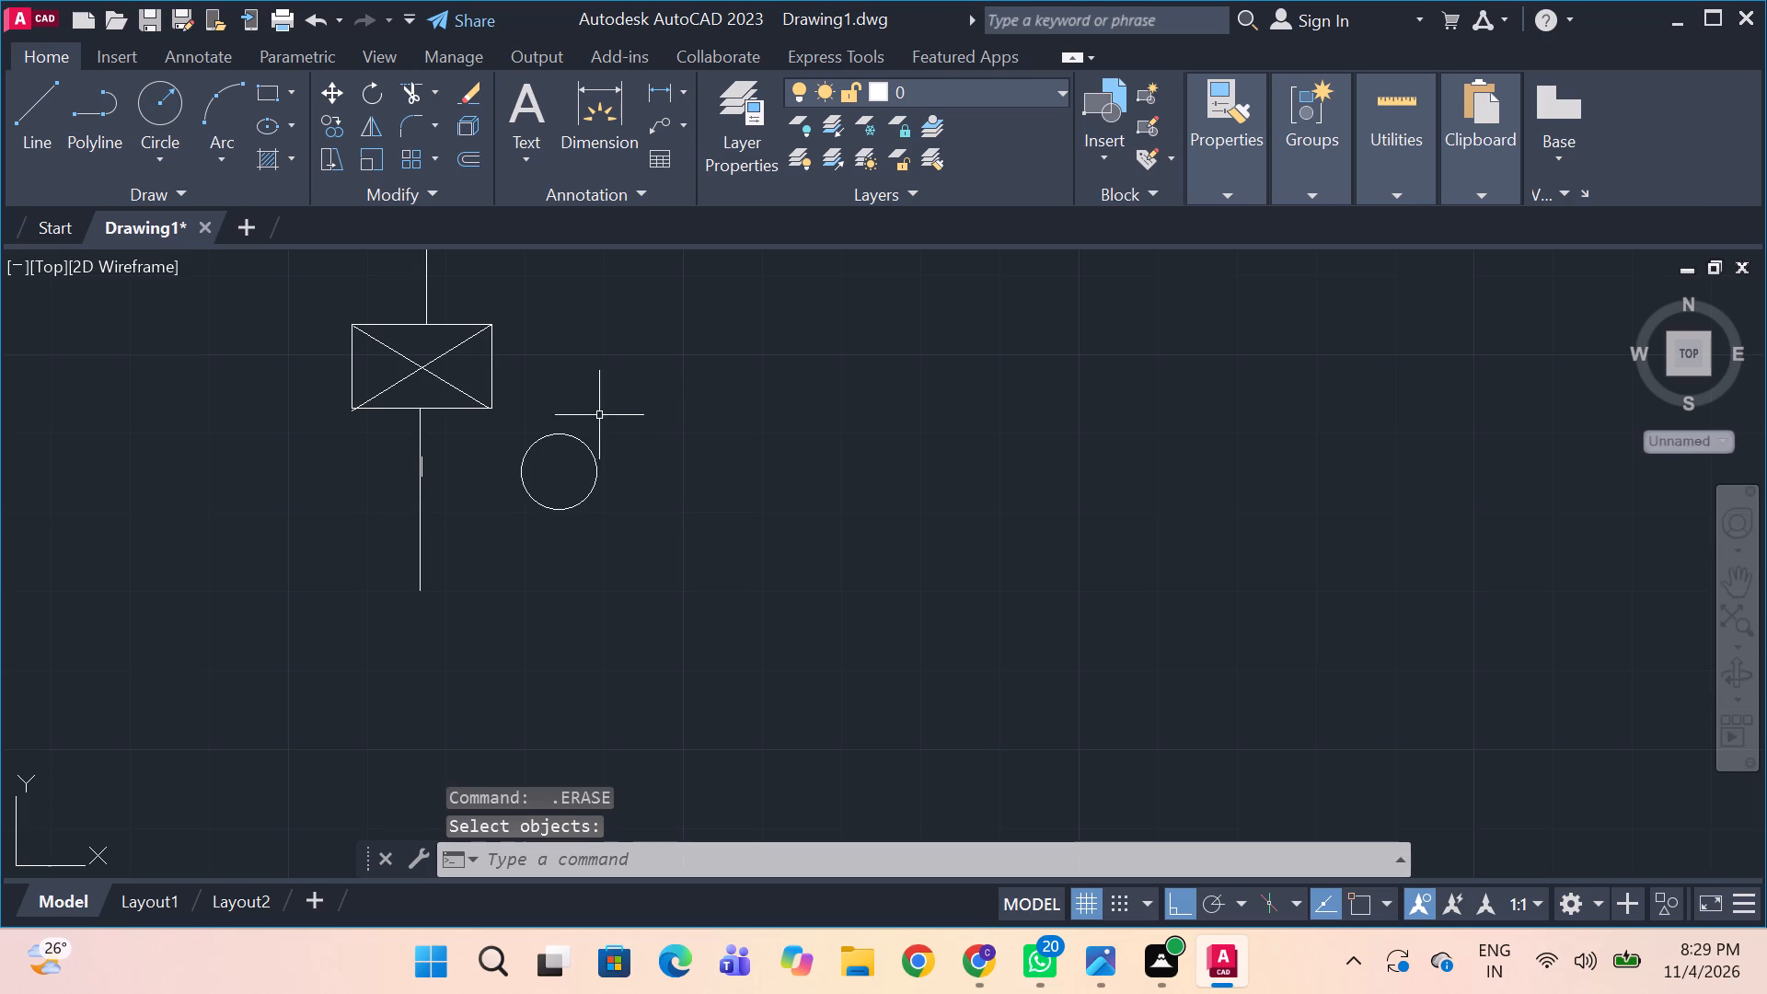
Move the circle by its centre onto the vertical feeder line just below the left VCB.
left_click(572, 435)
left_click_drag(561, 468, 422, 456)
left_click(422, 456)
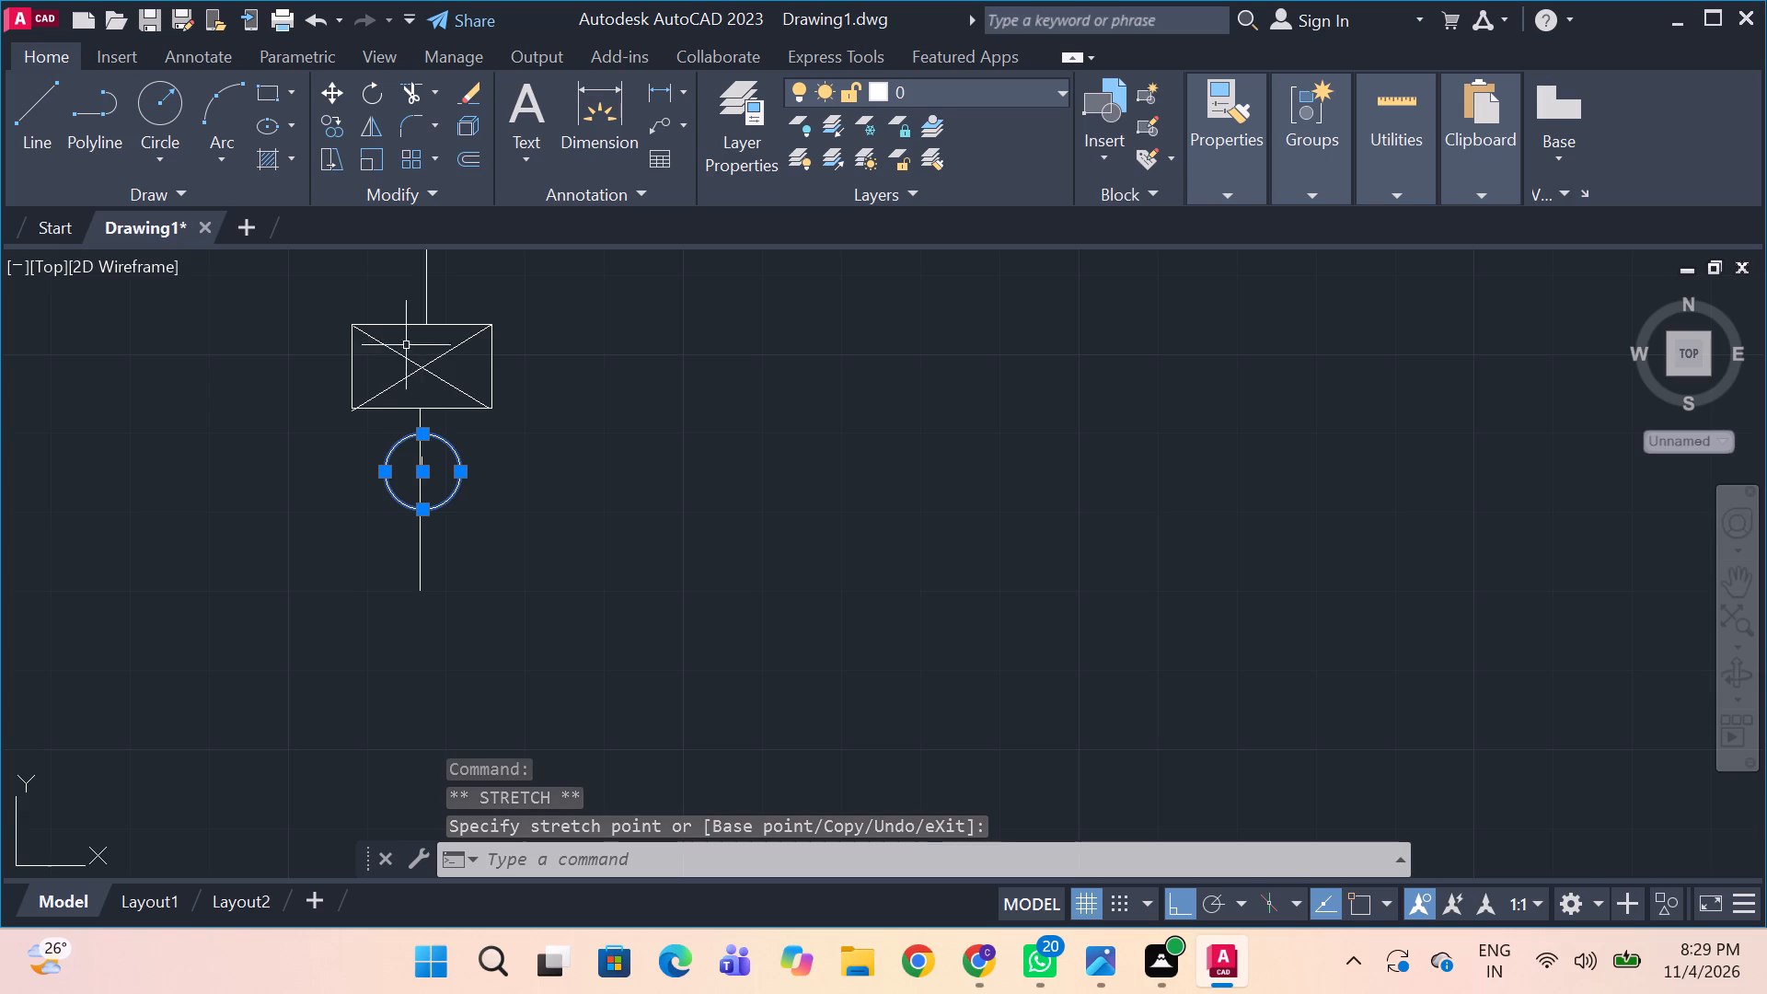
Mirror the circle downward about a horizontal axis near its bottom, keeping the source, to make two slightly overlapping circles on the feeder line.
left_click(375, 130)
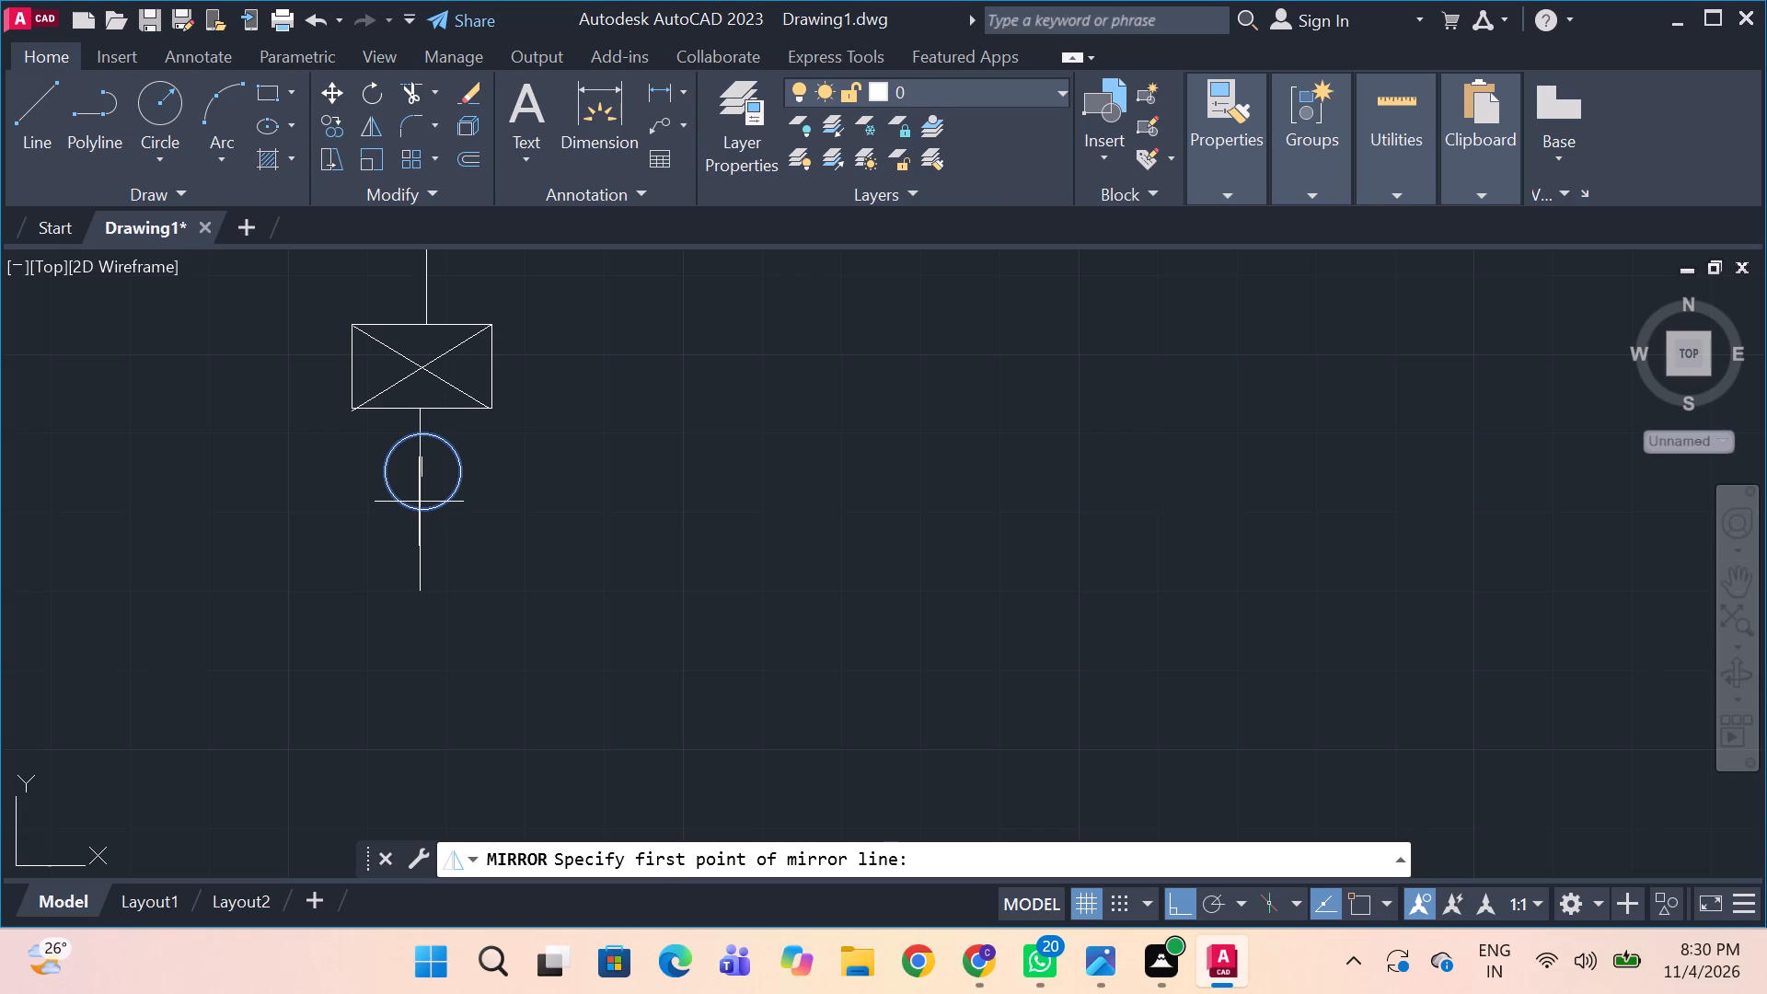
left_click(421, 502)
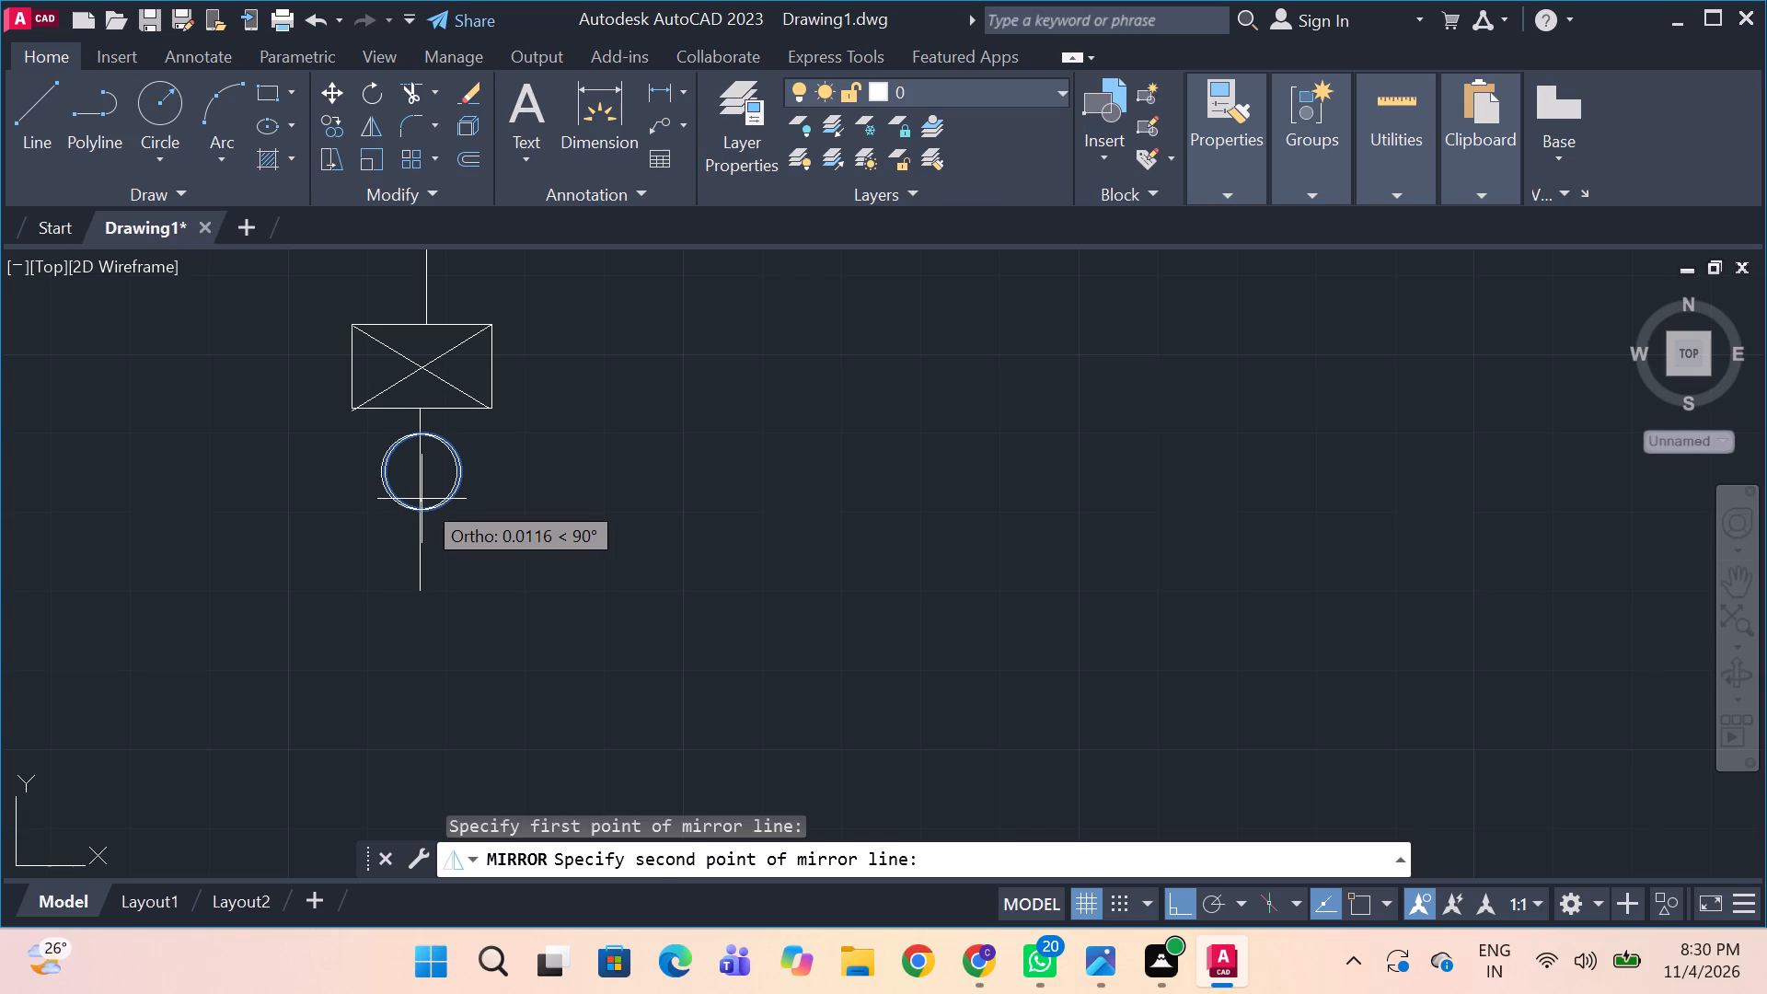
left_click(420, 502)
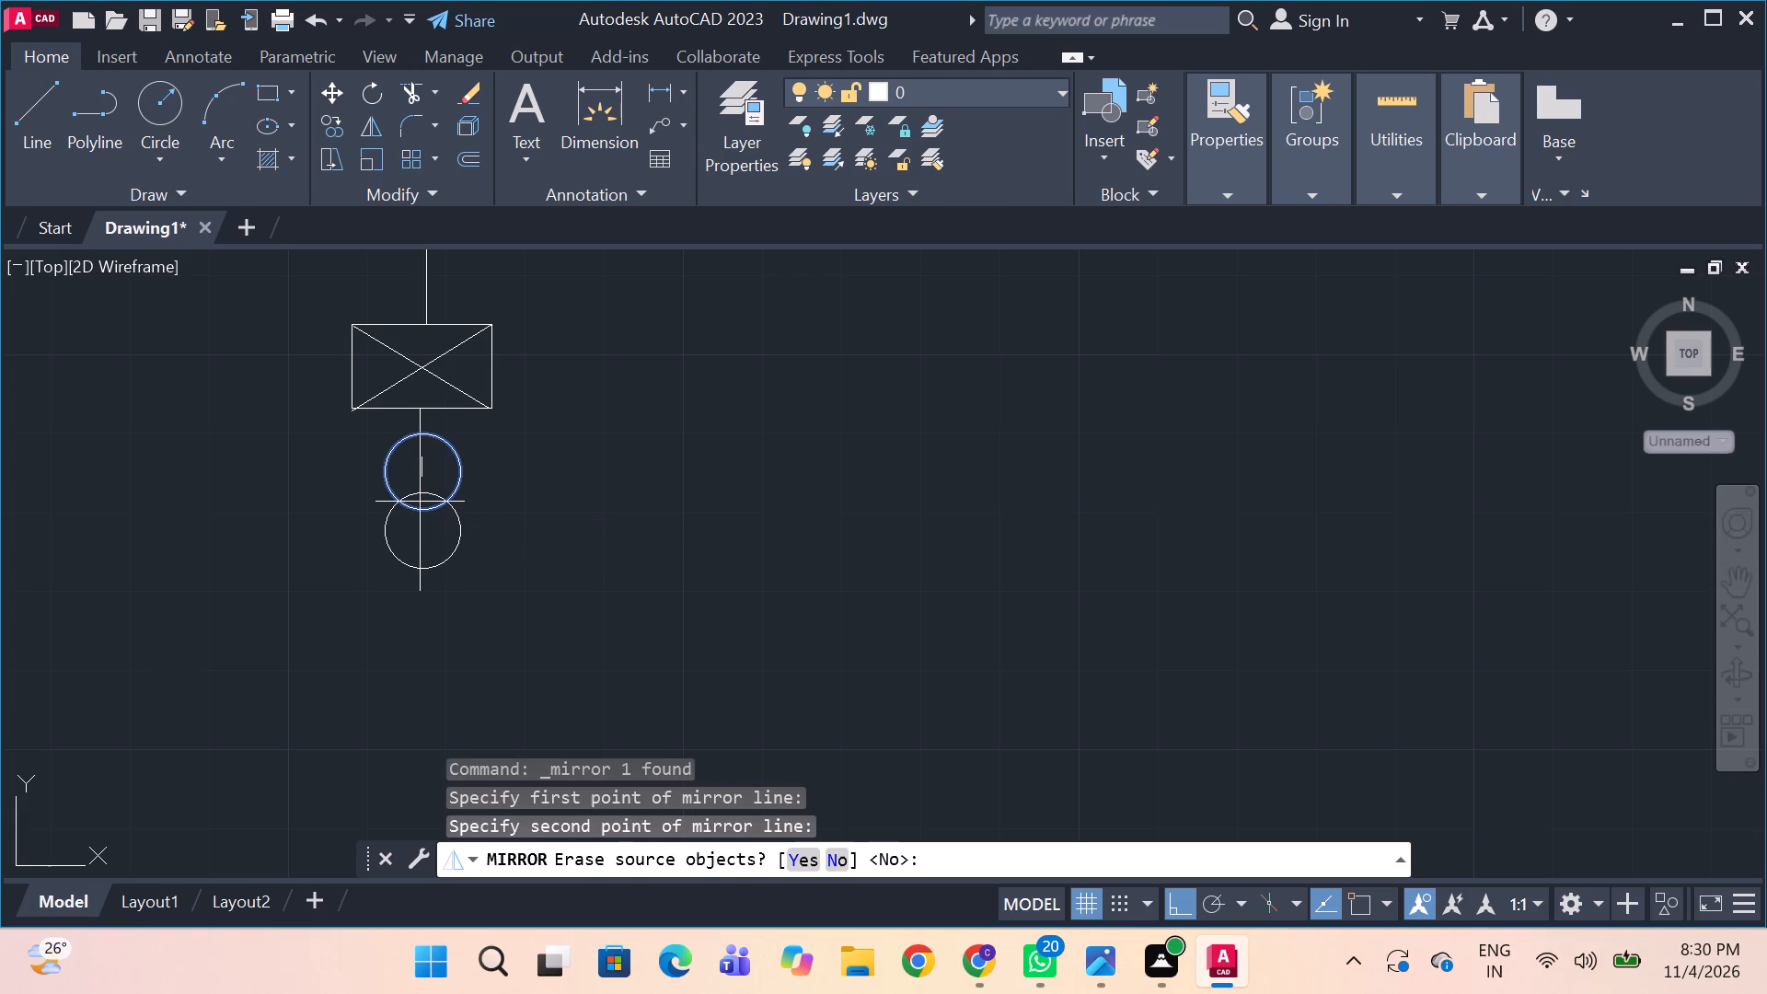
key("space")
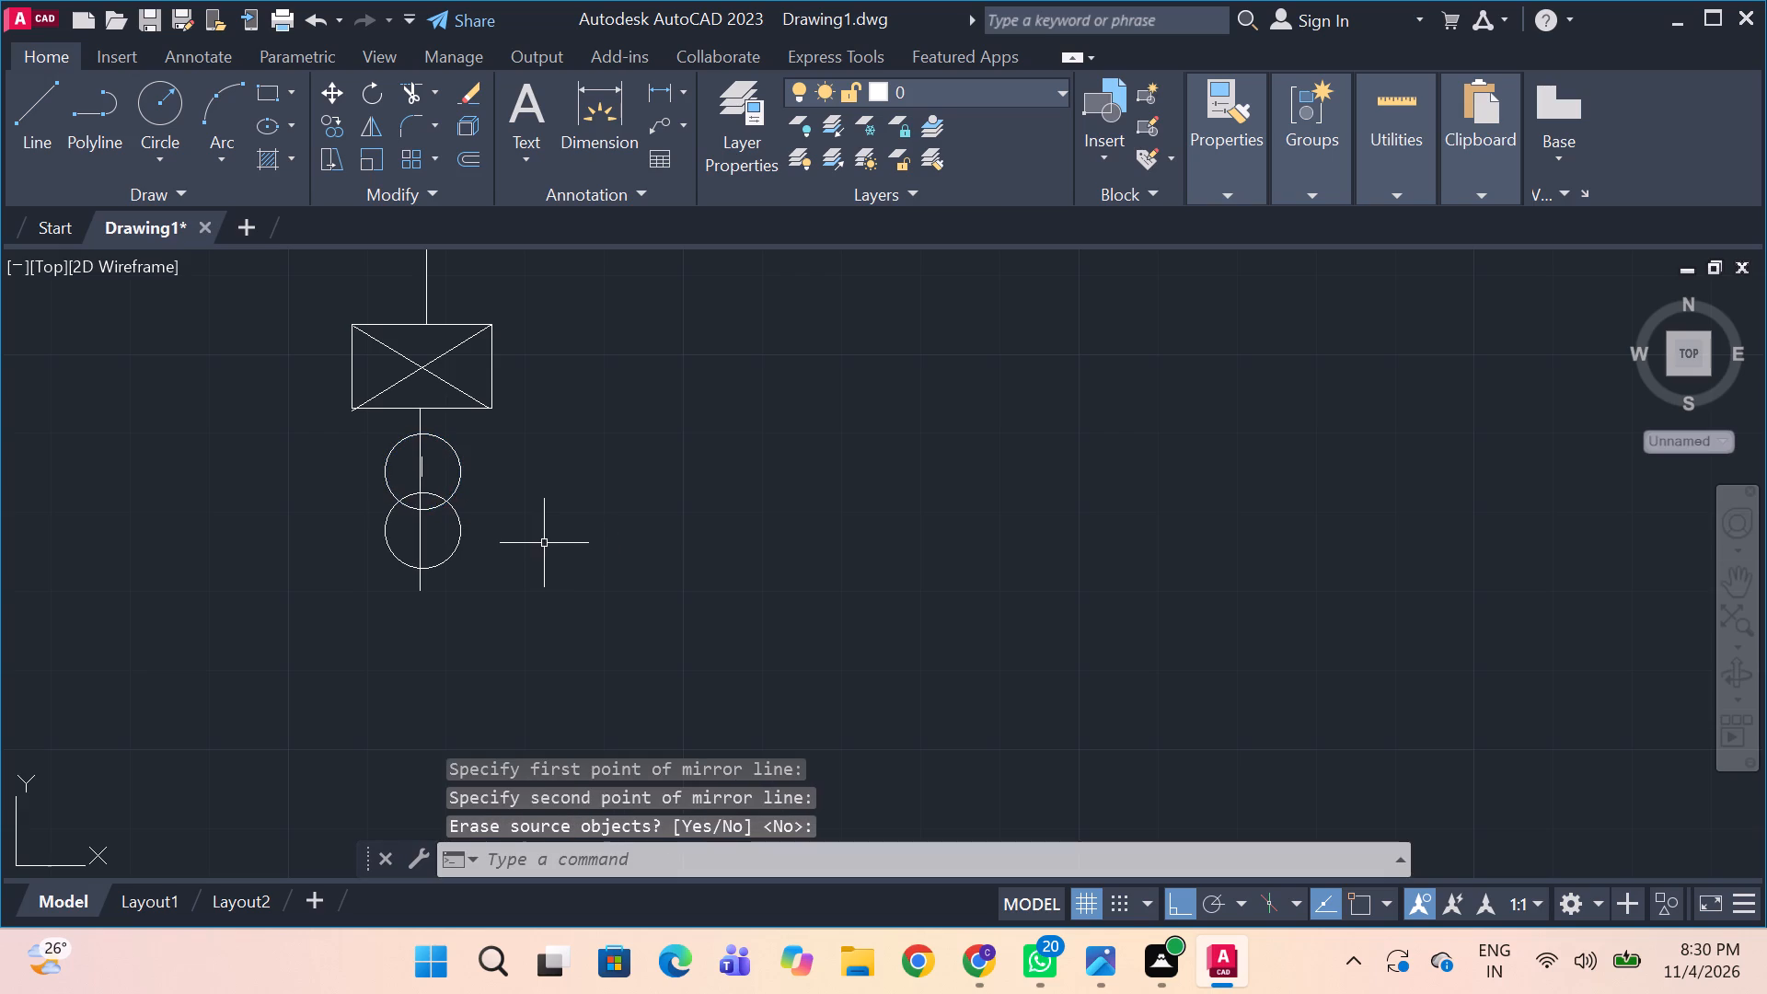
key("space")
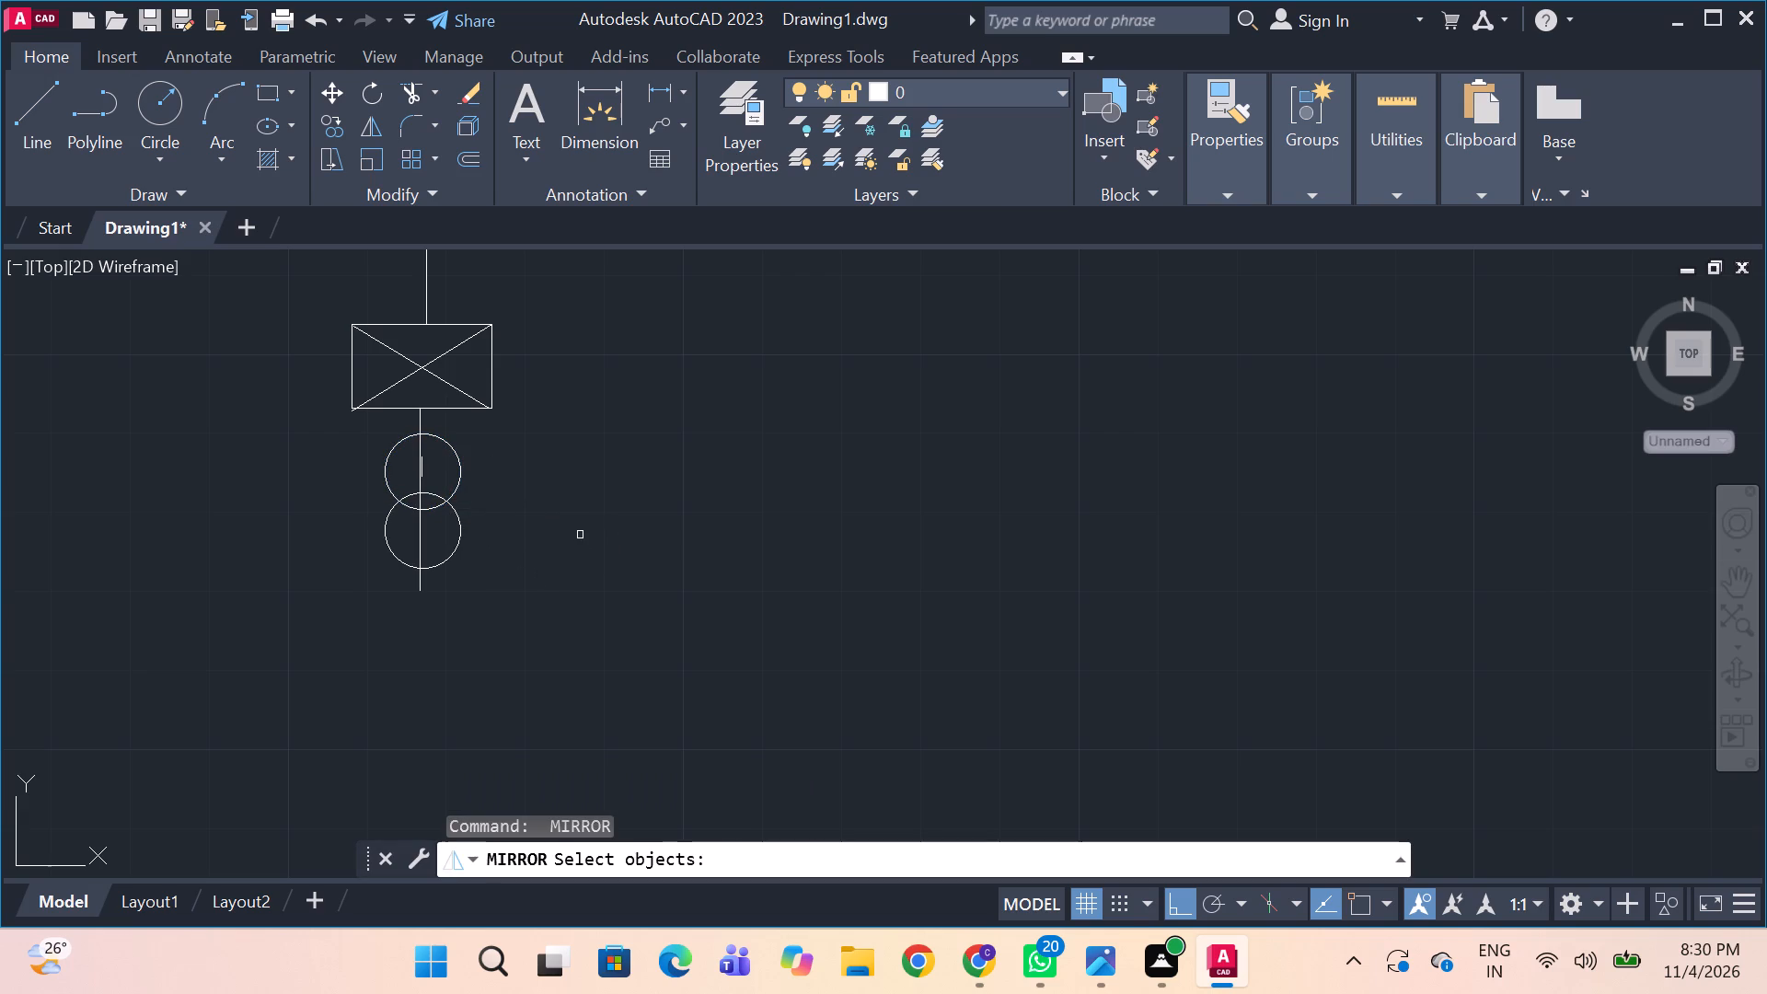
key("Escape")
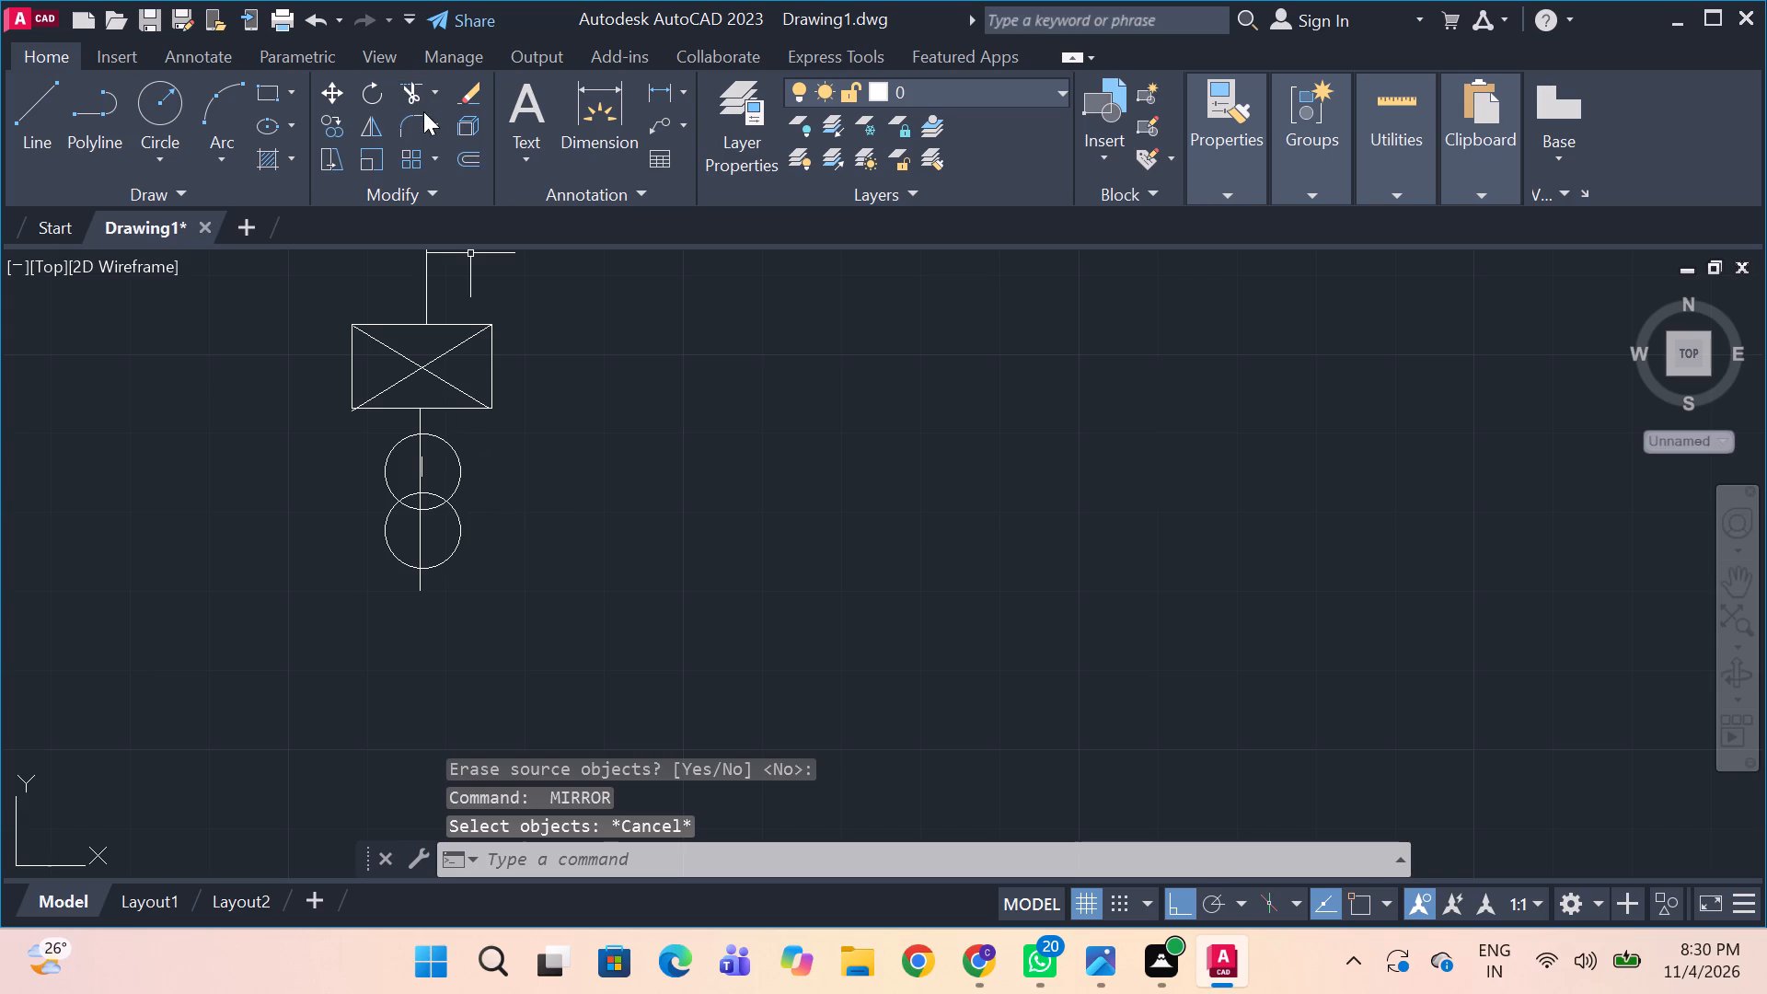
Trim away the parts of both circles lying right of the feeder line, leaving the two left-hand arcs of the CT.
type("tr")
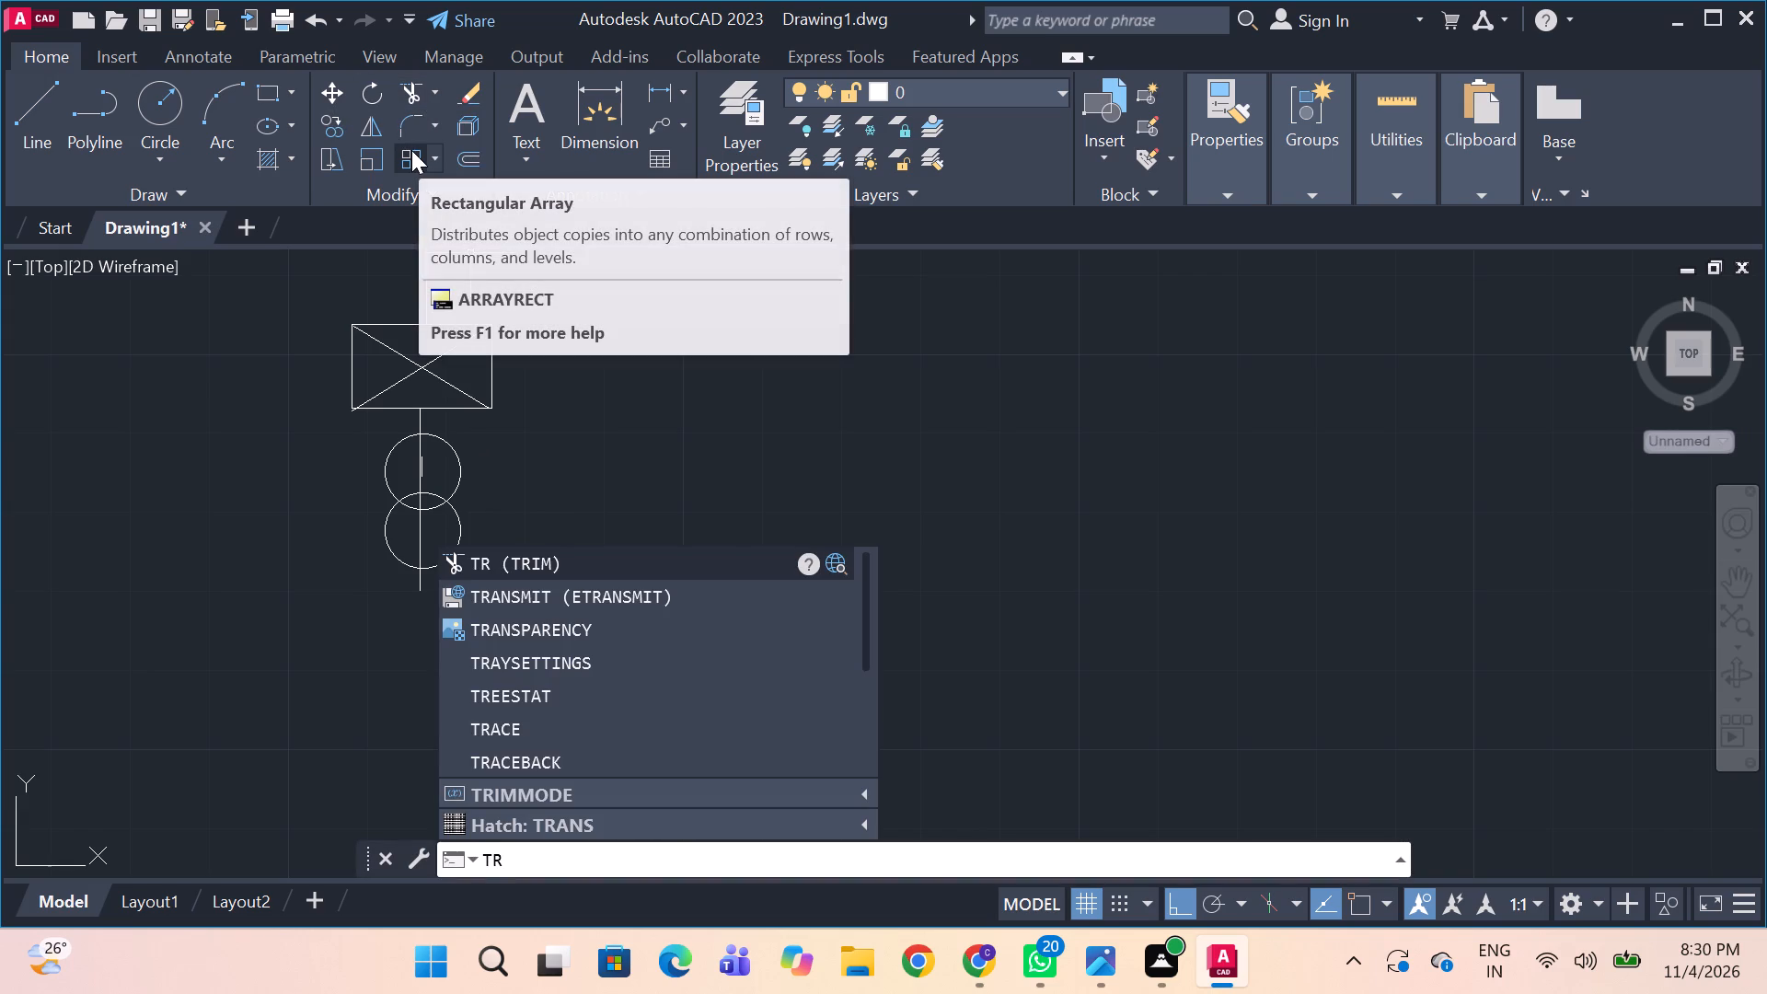
key("space")
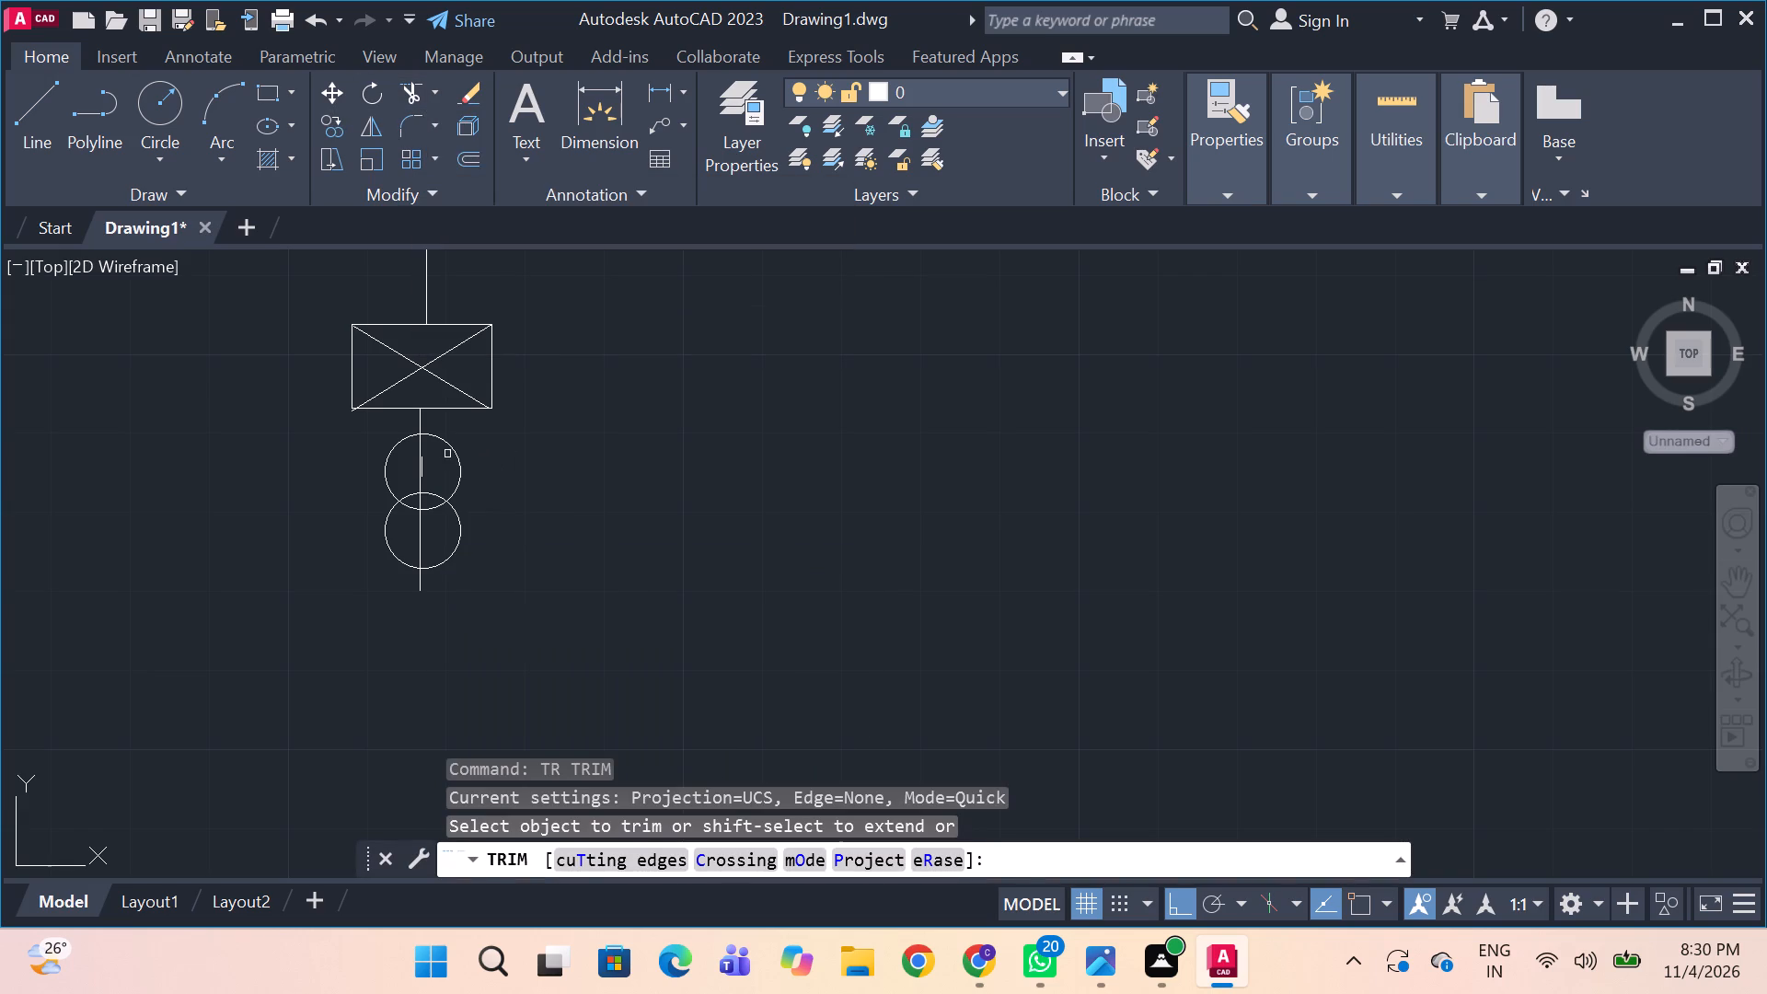
left_click(460, 461)
left_click(455, 524)
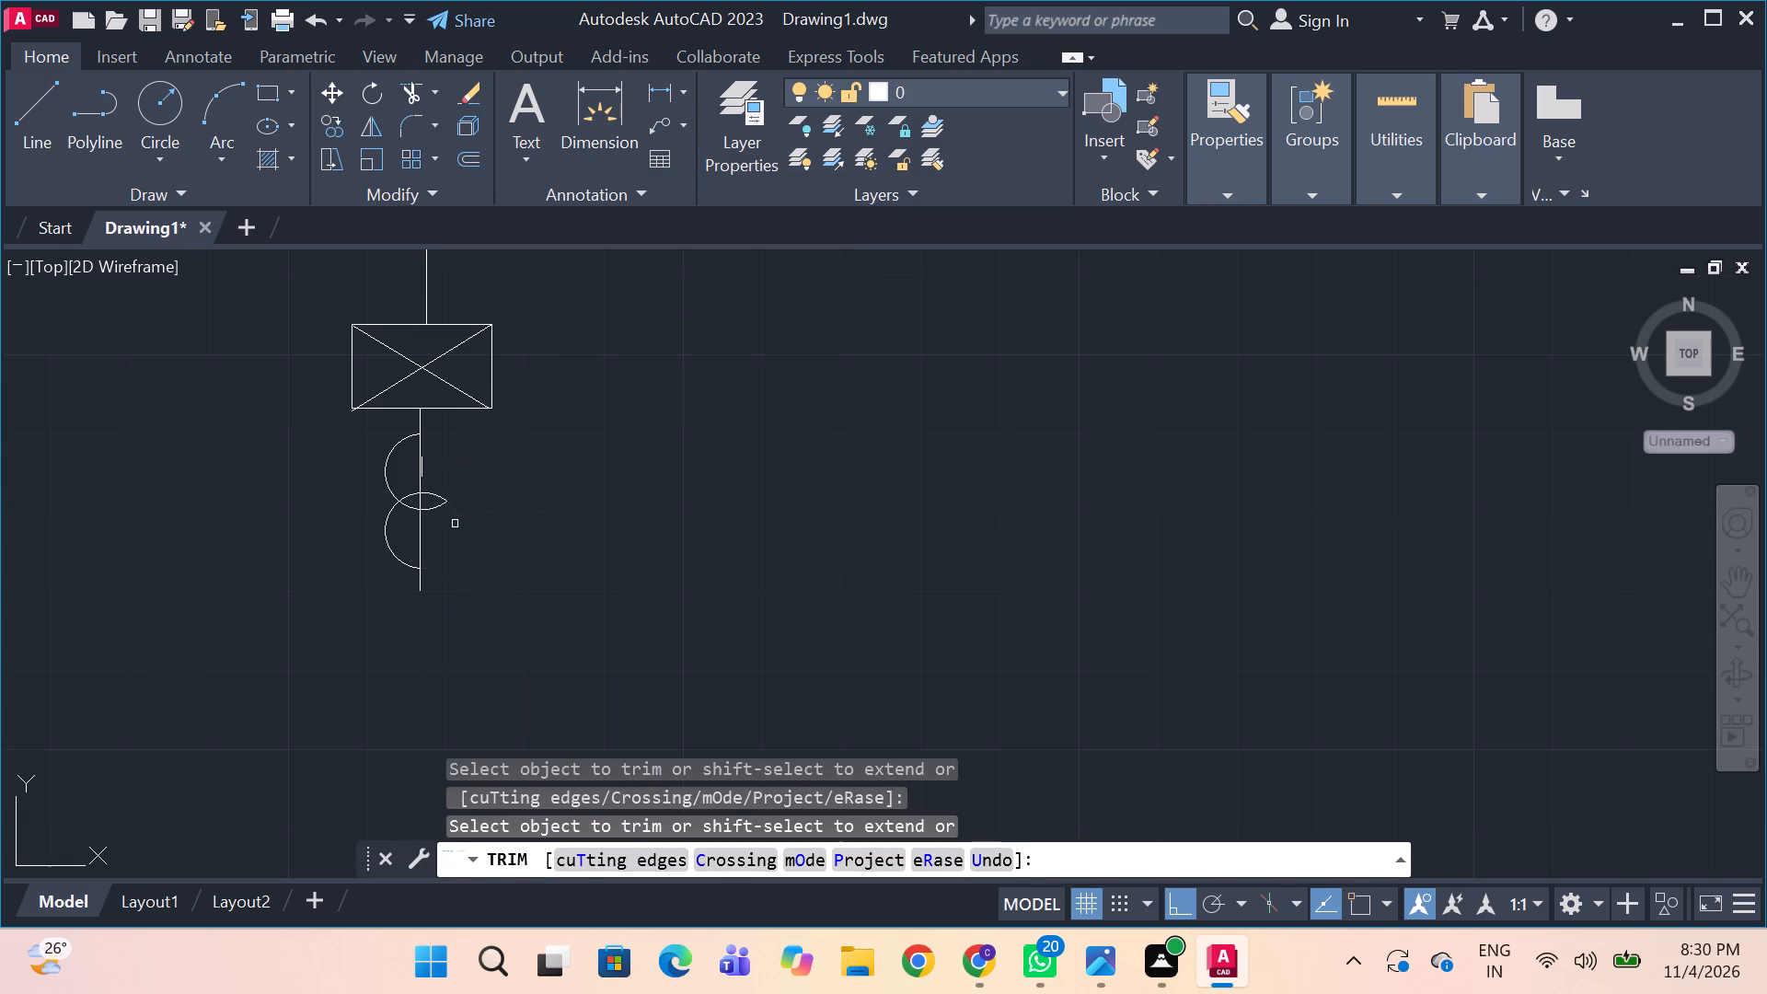
left_click(437, 497)
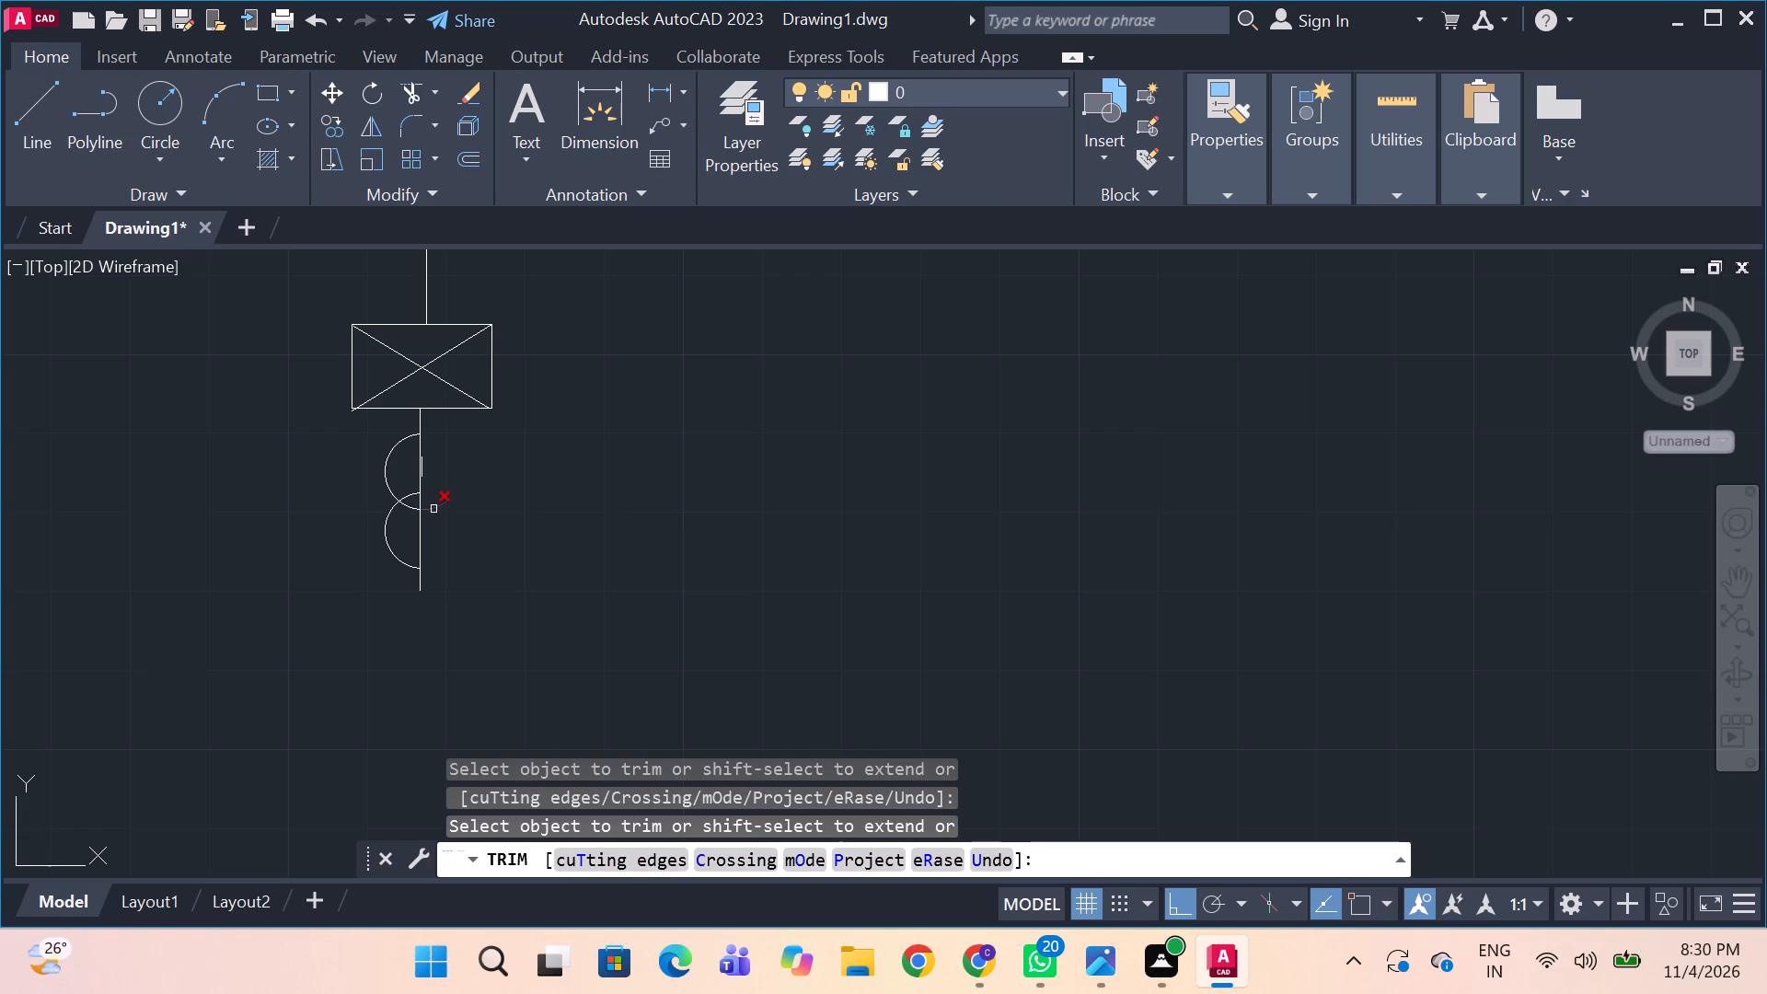
left_click(433, 509)
key("space")
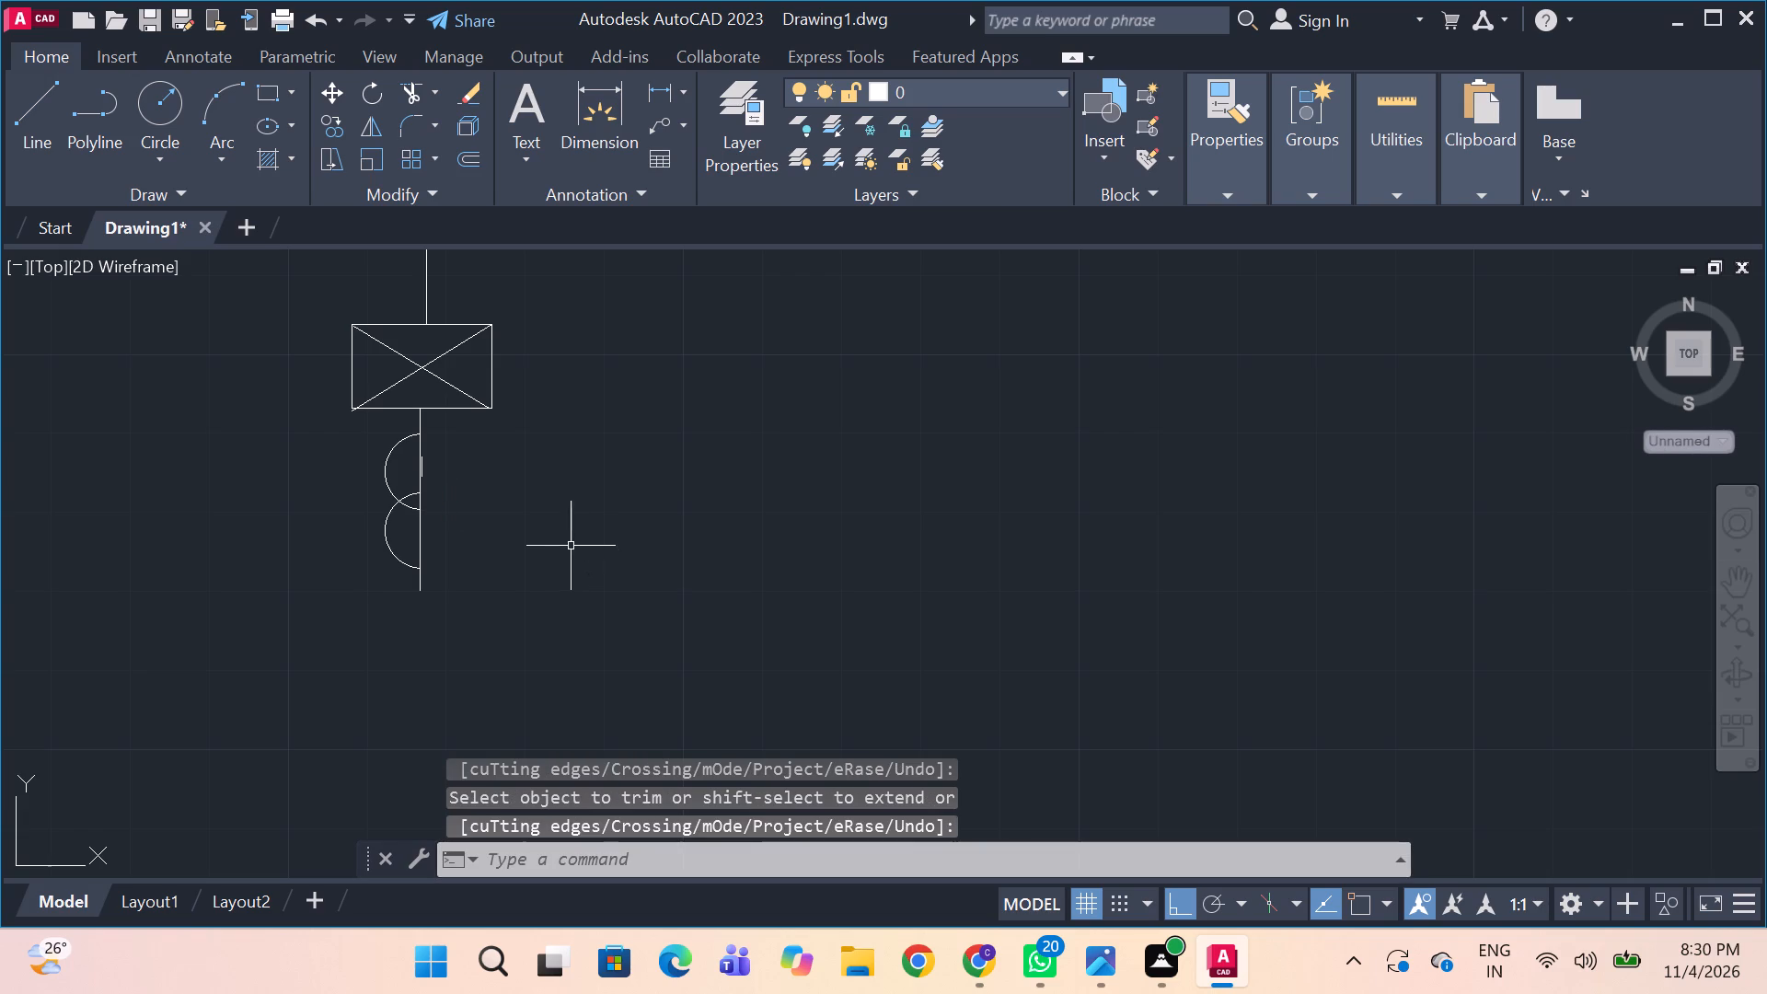
Draw two horizontal CT leads about 0.93 units long rightward from the top of the upper arc and the bottom of the lower arc.
type("l")
key("space")
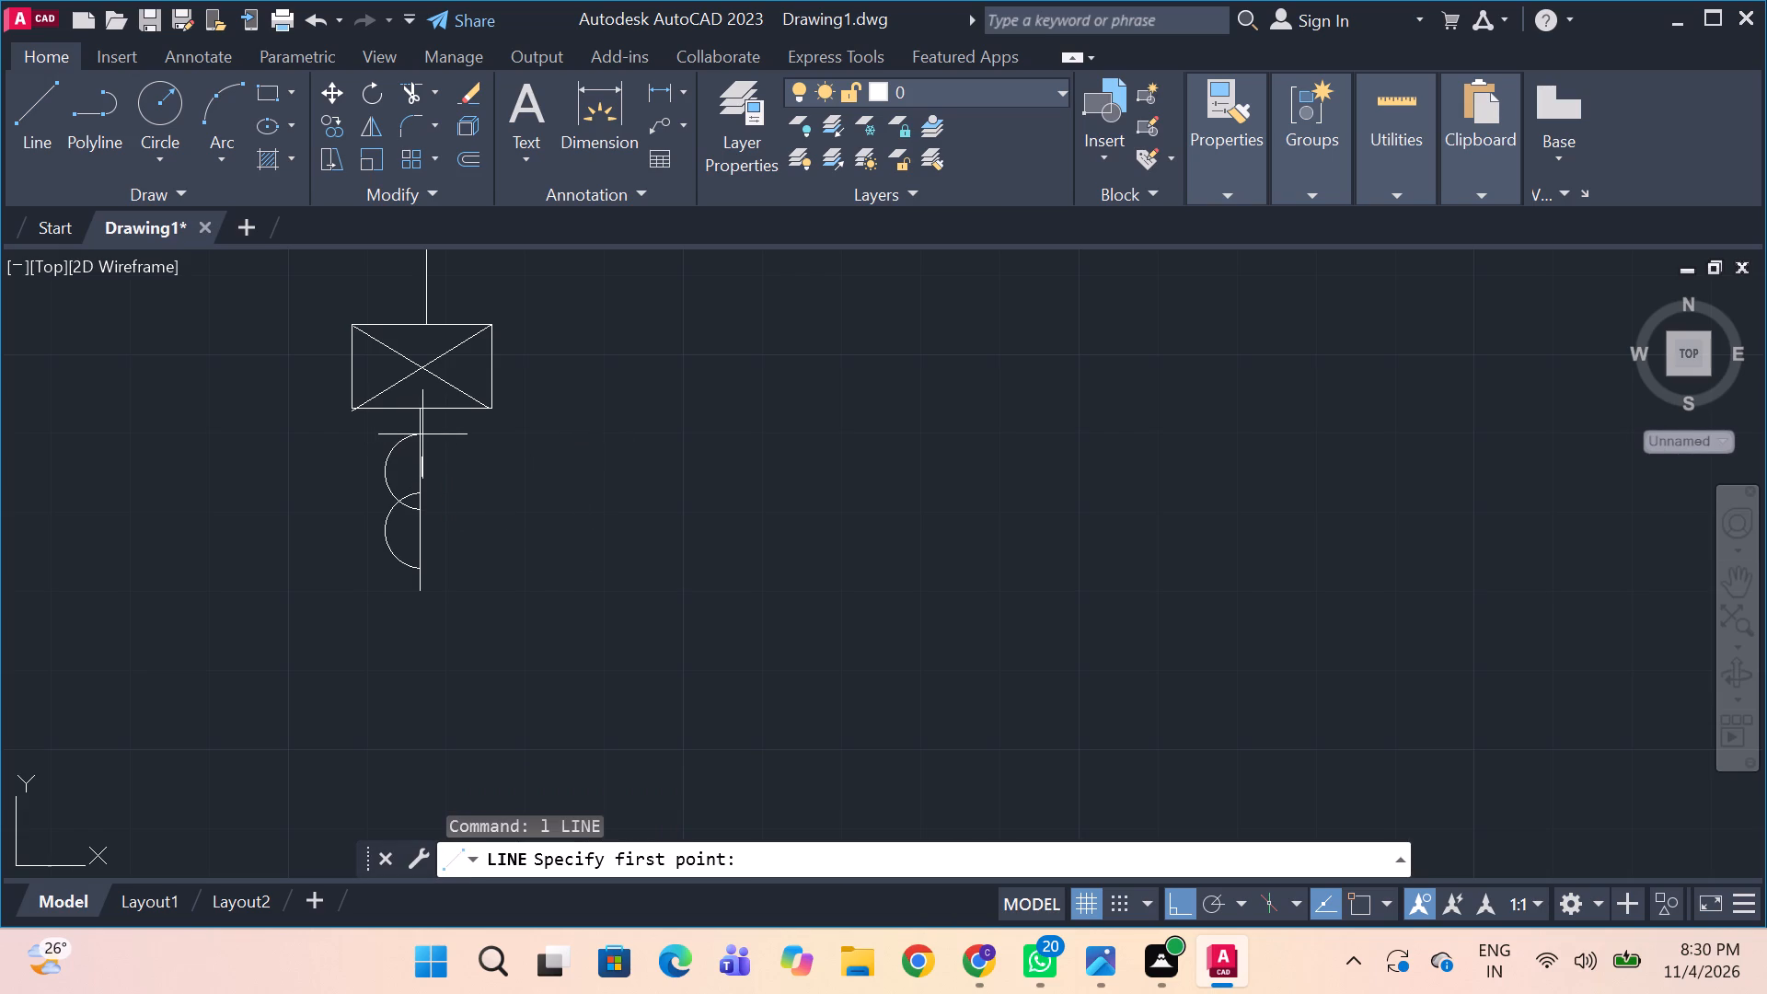
left_click_drag(421, 434, 568, 436)
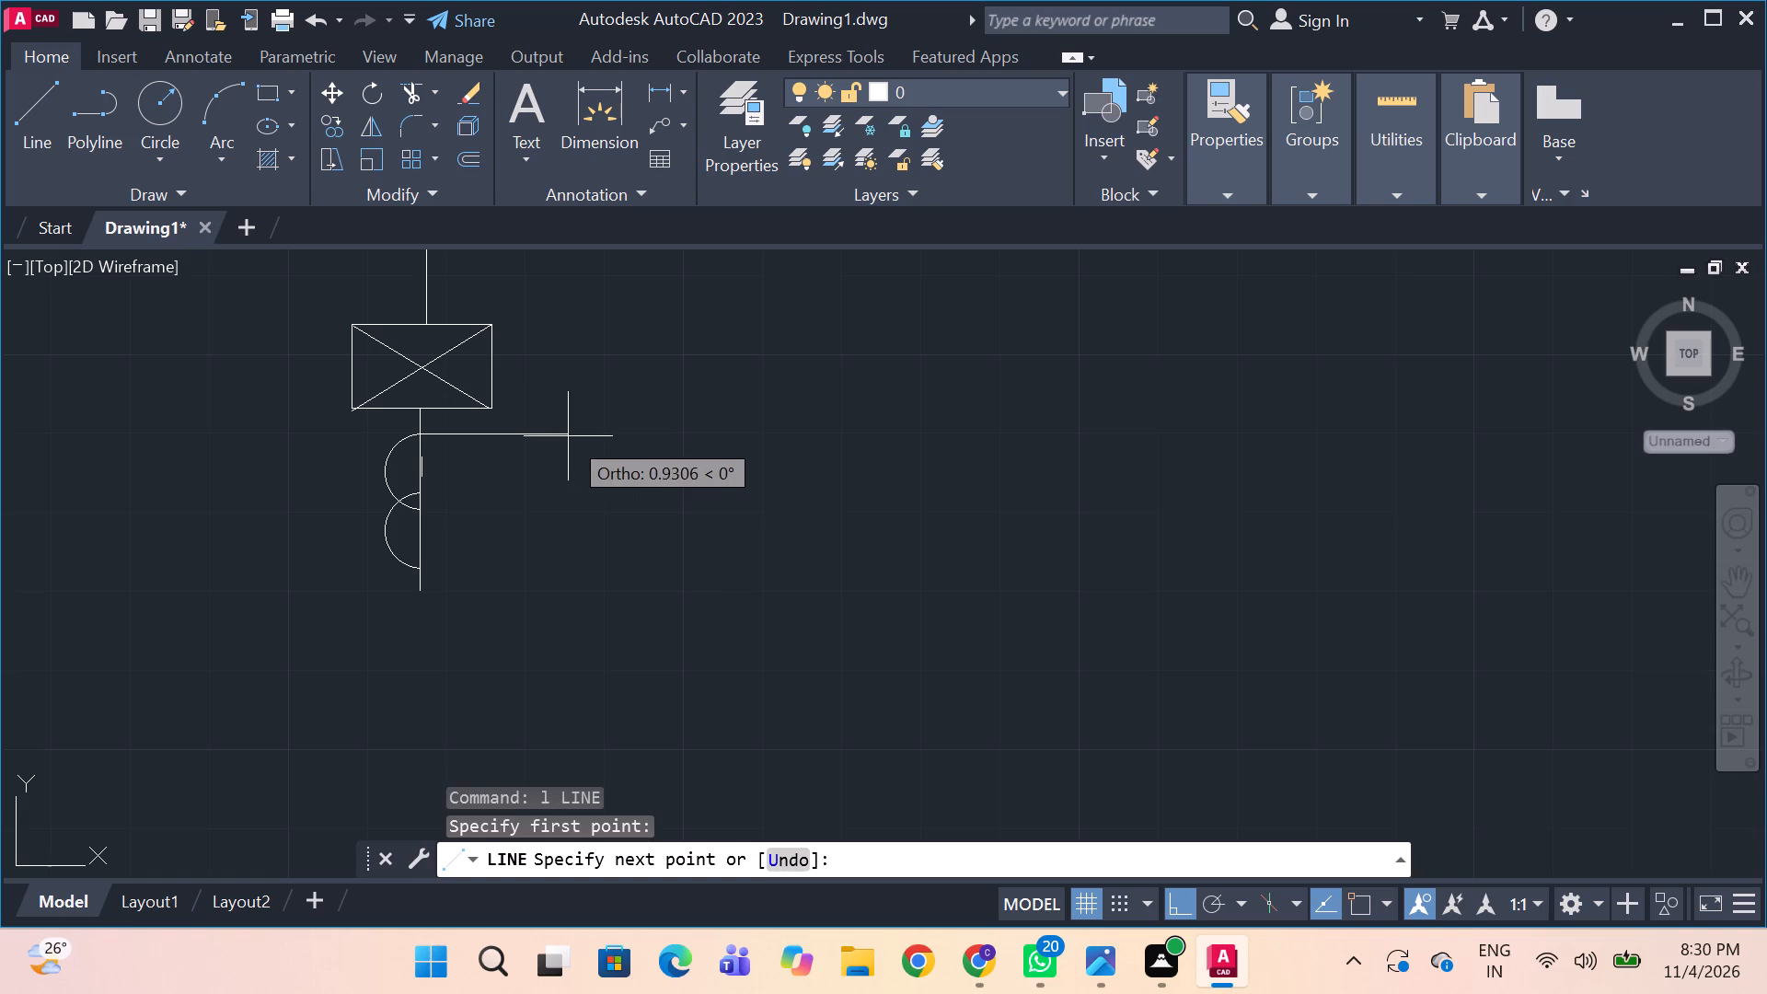
left_click(568, 436)
key("space")
type("l")
key("space")
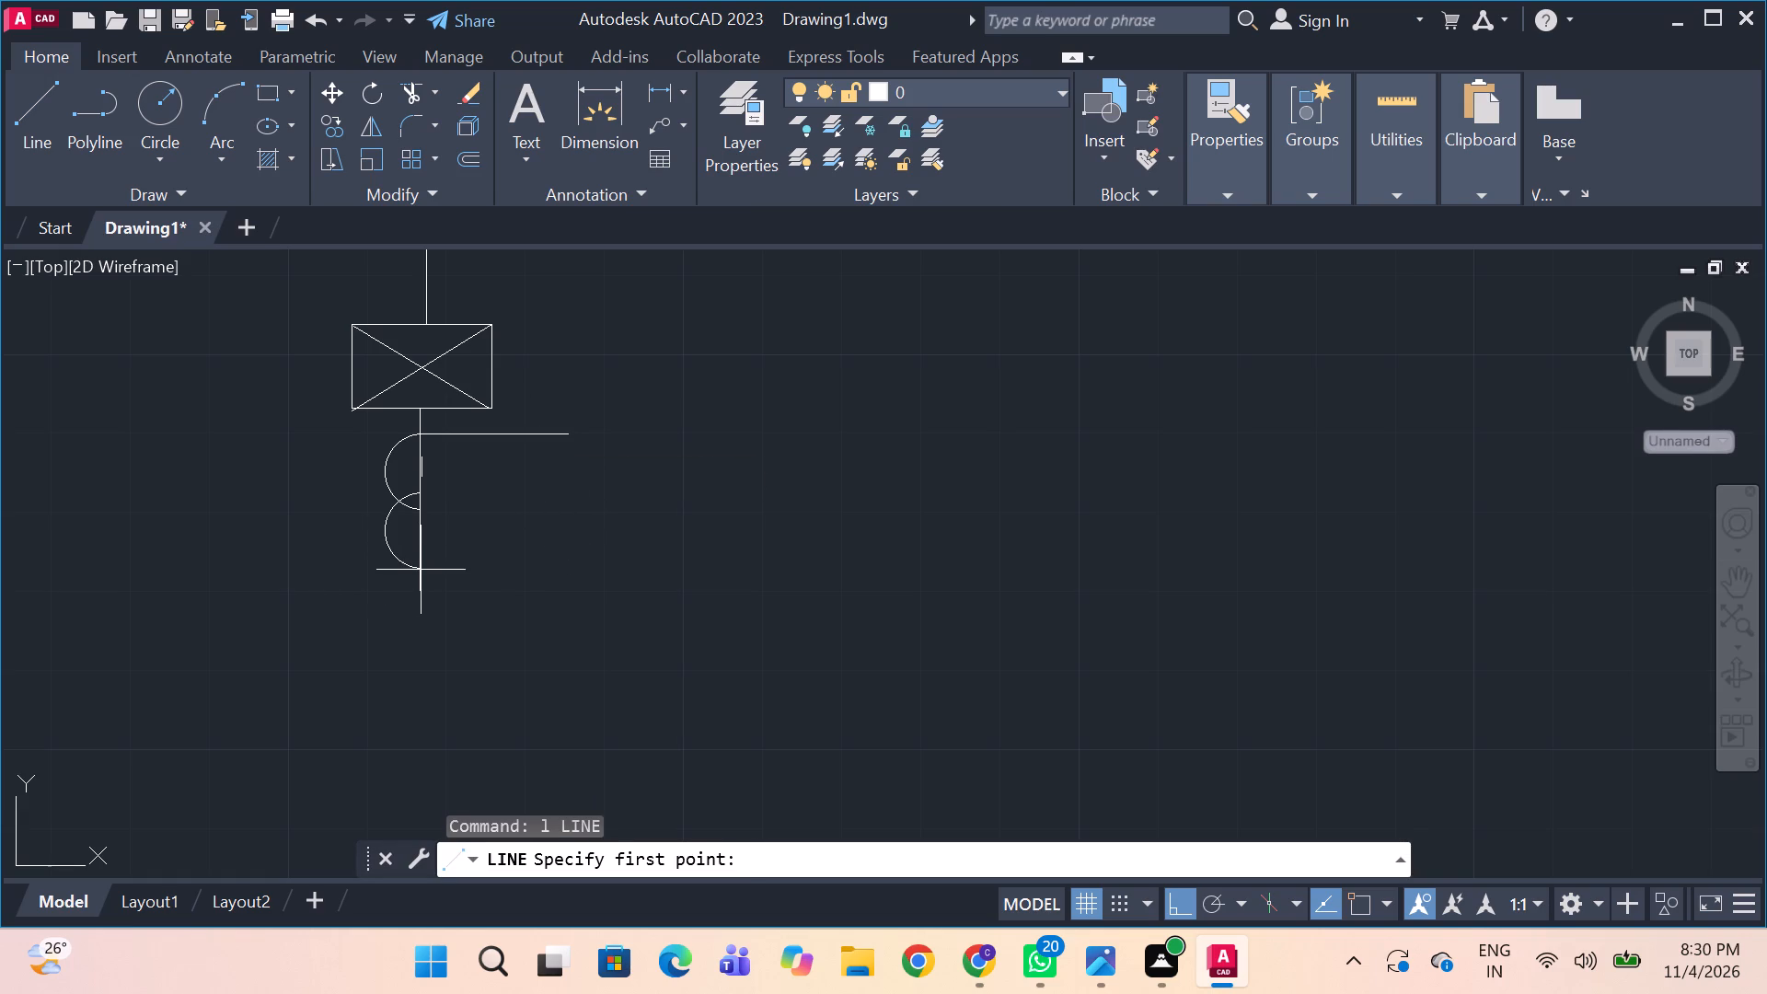
left_click_drag(421, 570, 570, 565)
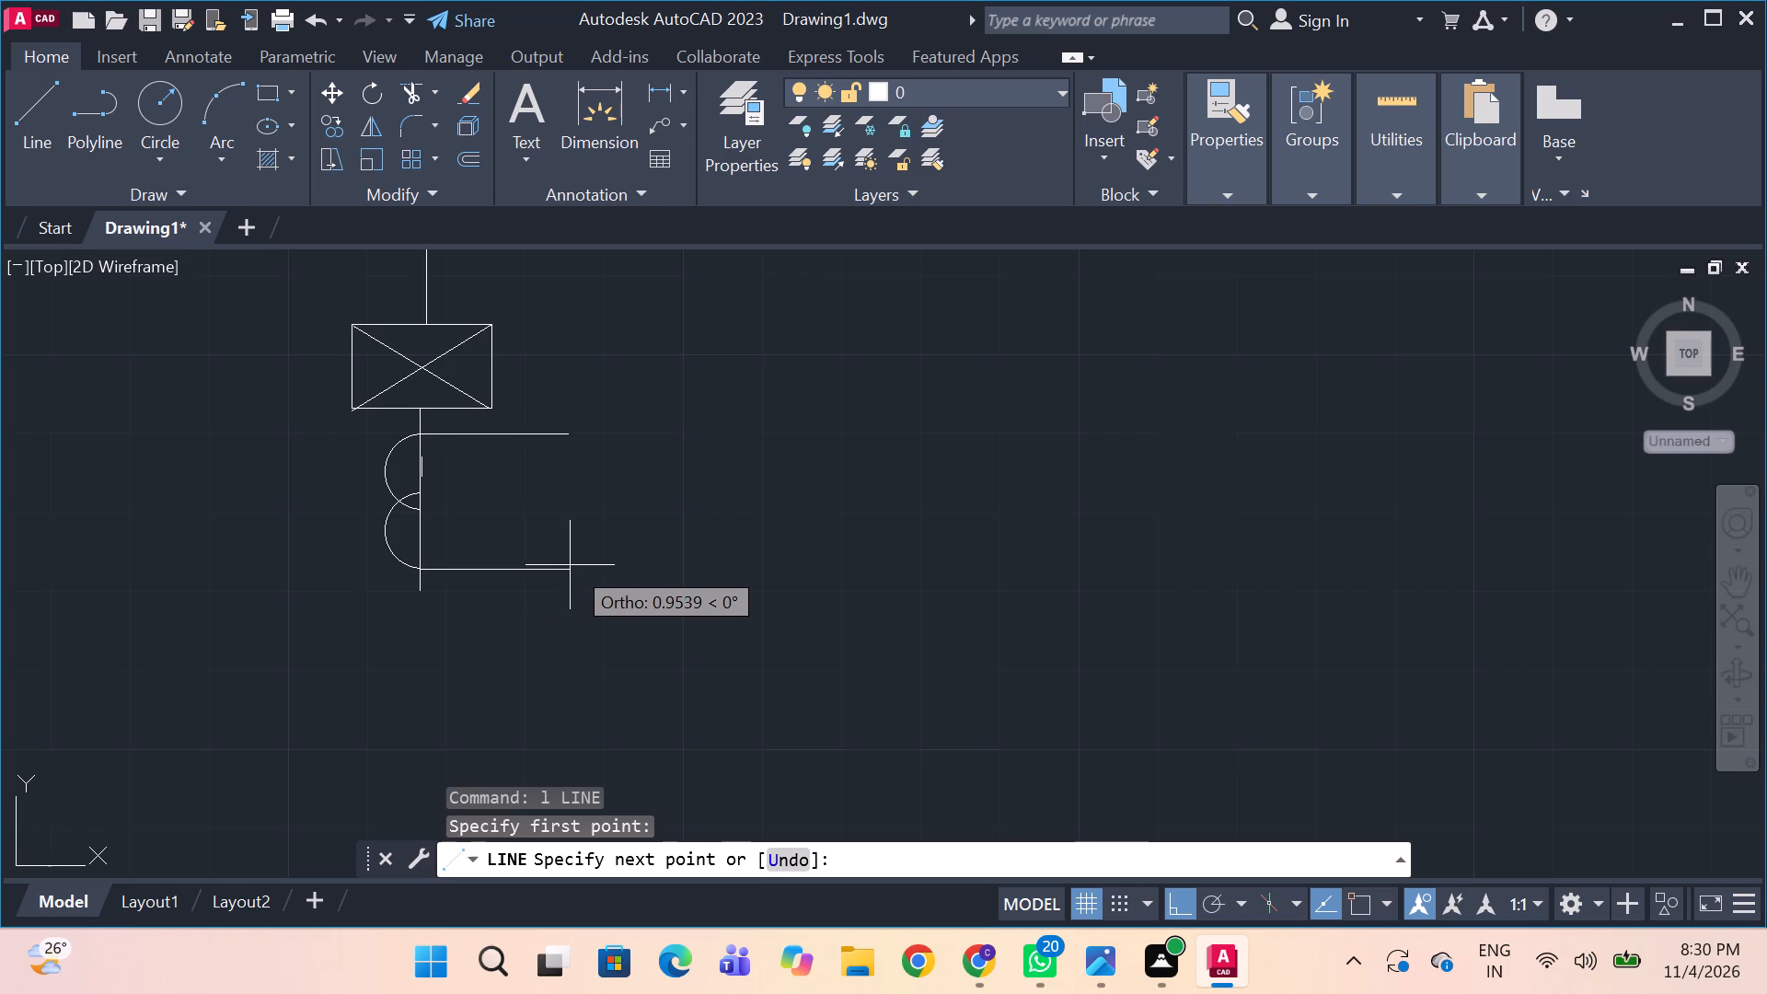
left_click_drag(570, 565, 565, 565)
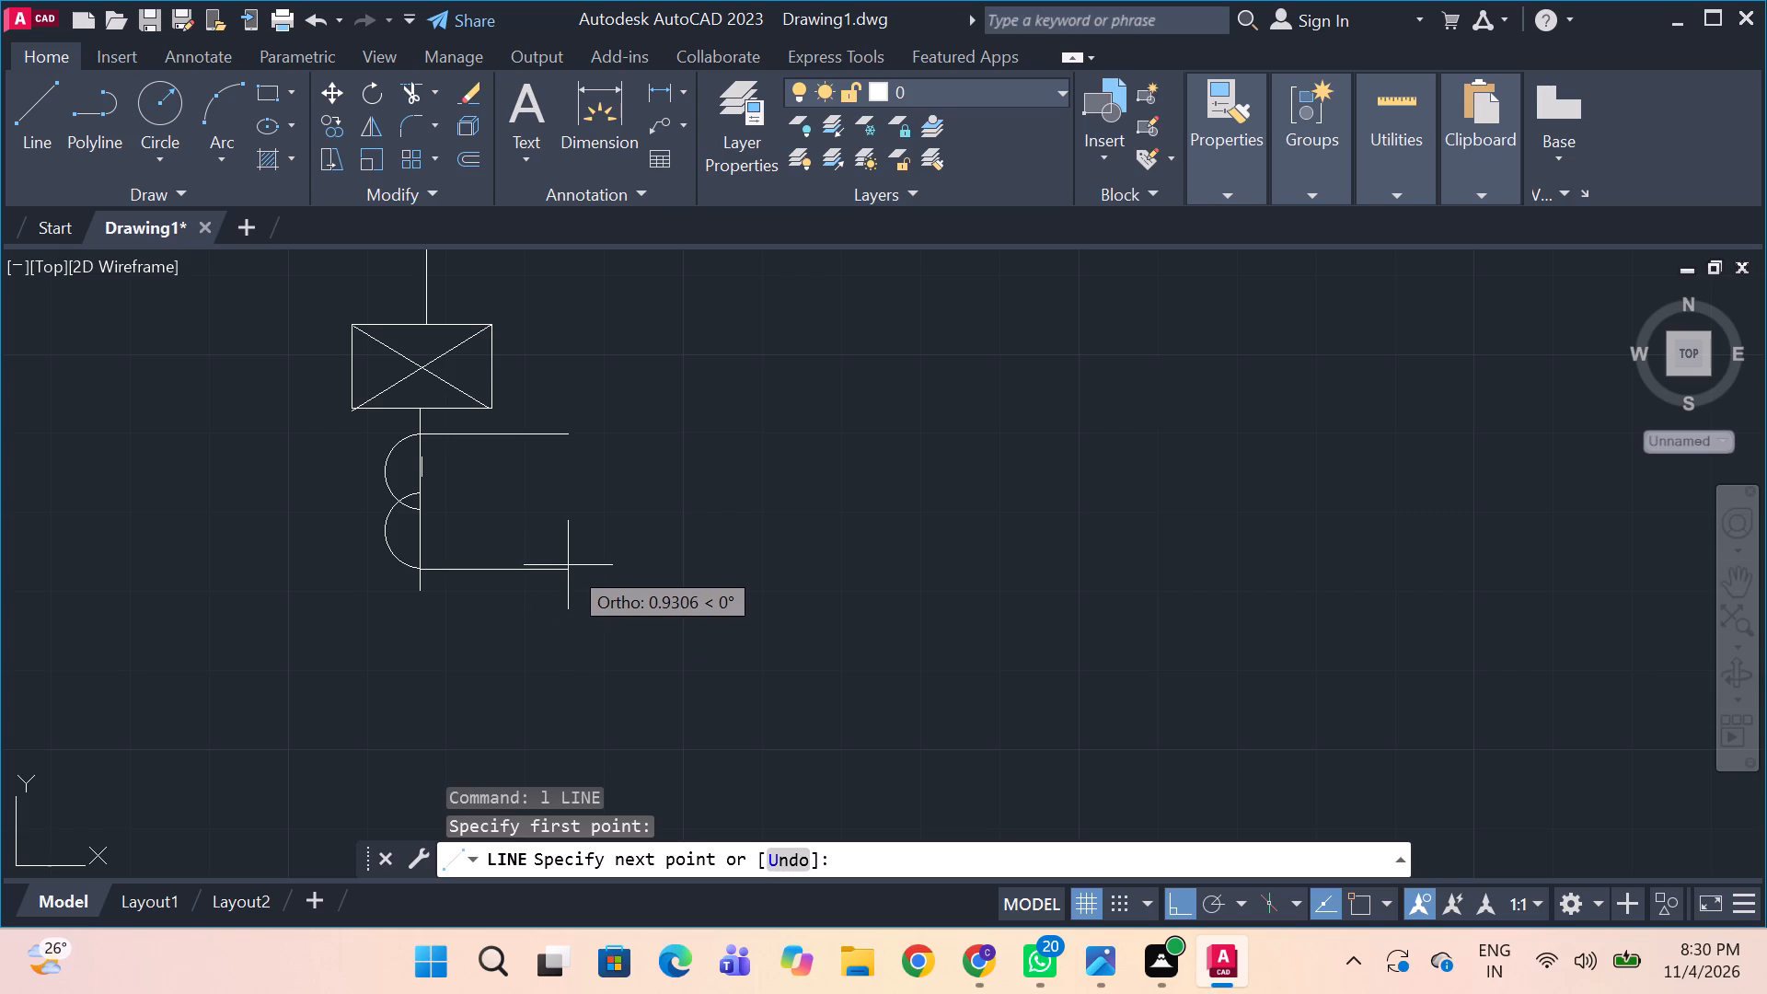
left_click(568, 565)
key("space")
Draw two small terminal circles of about 0.05 units radius at the right-hand ends of the upper and lower CT leads.
key("alt+Tab")
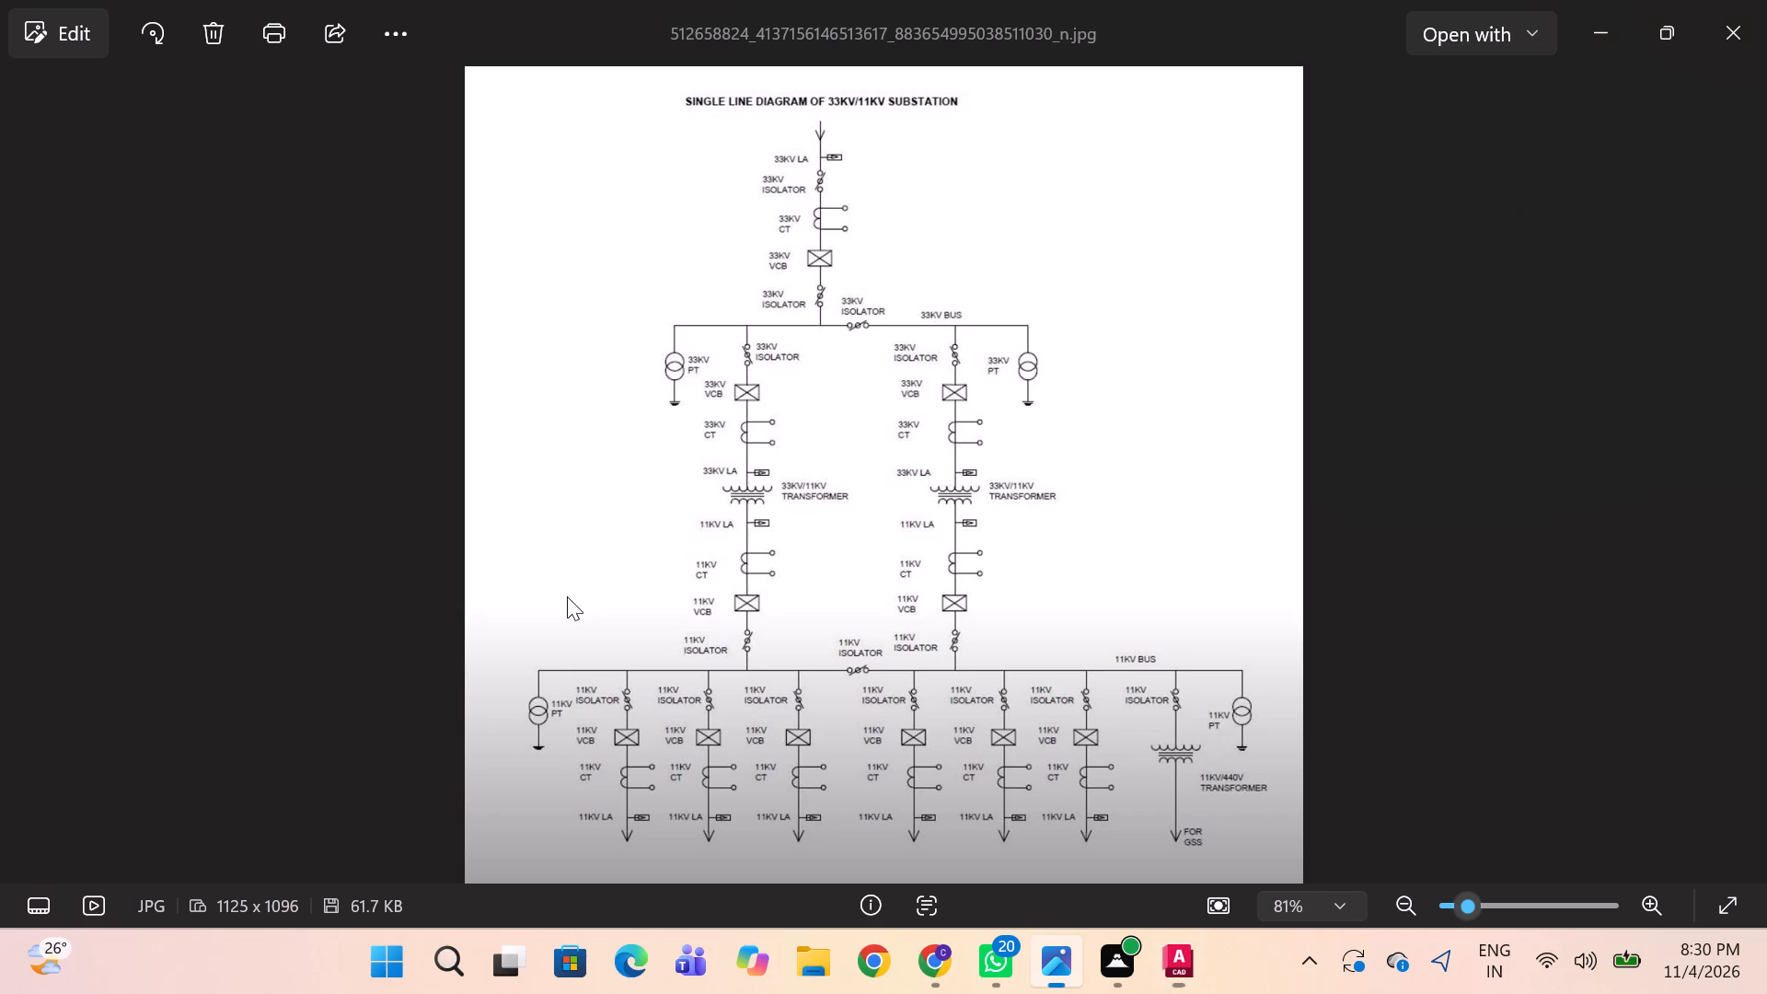
key("alt+Tab")
type("c")
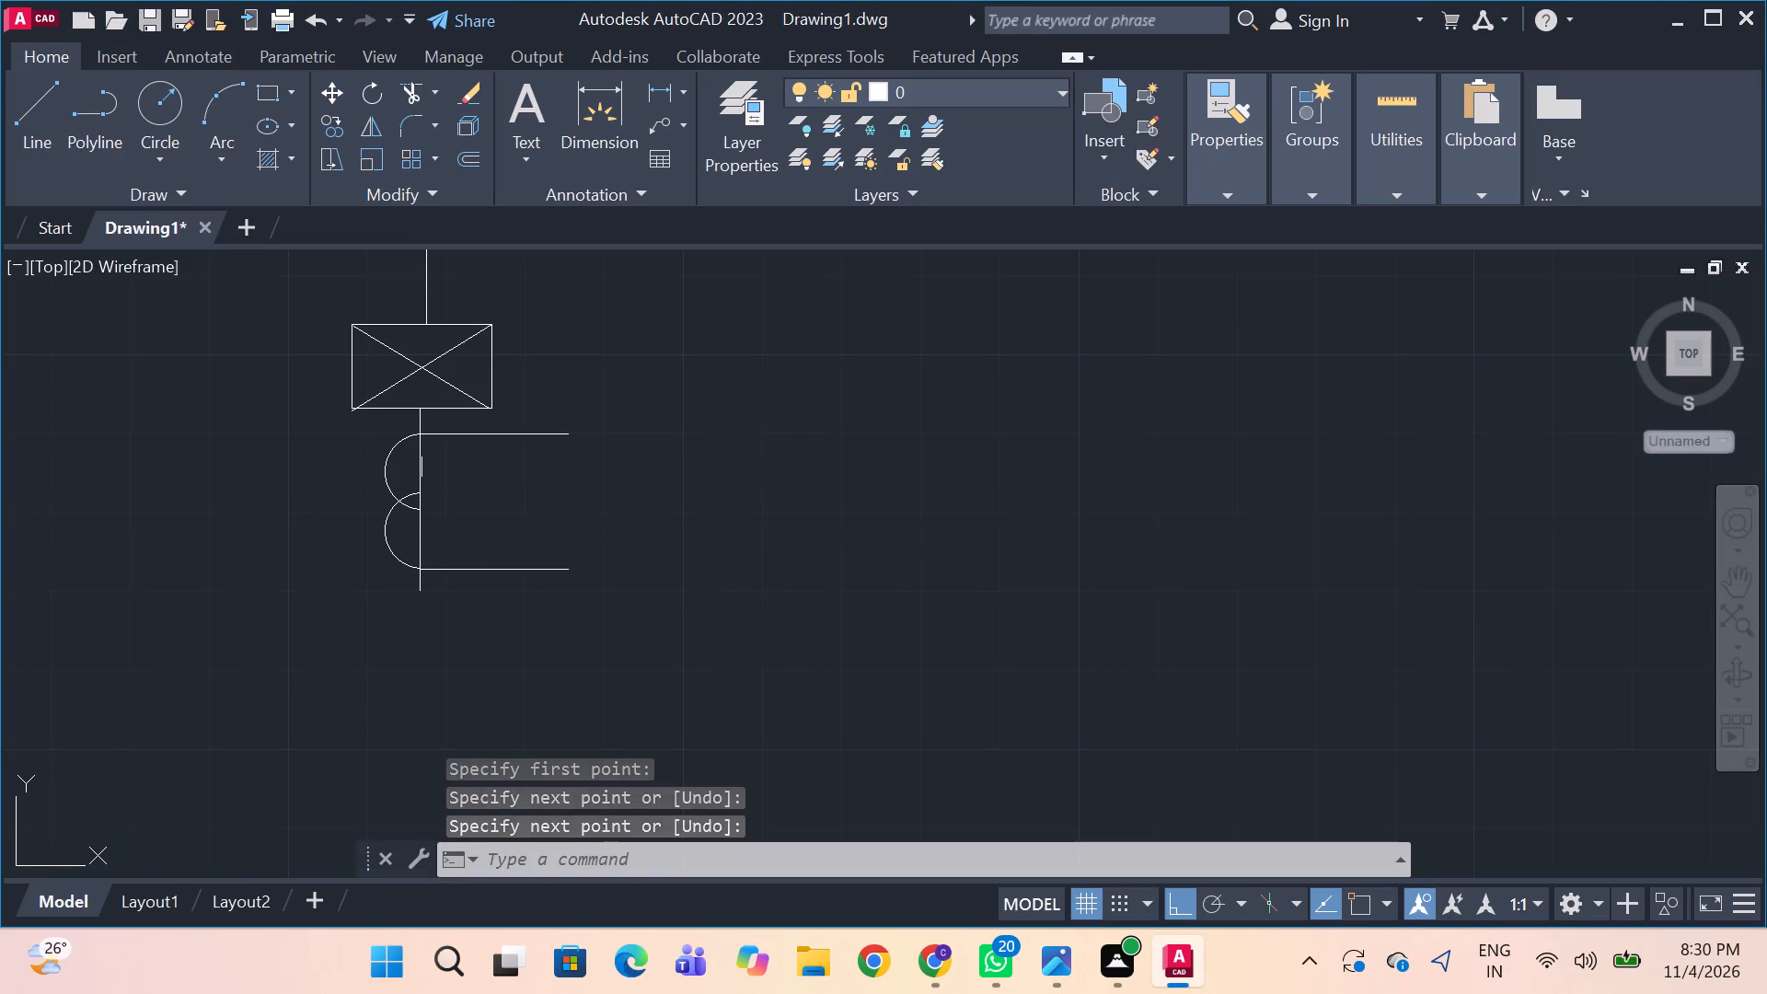
key("space")
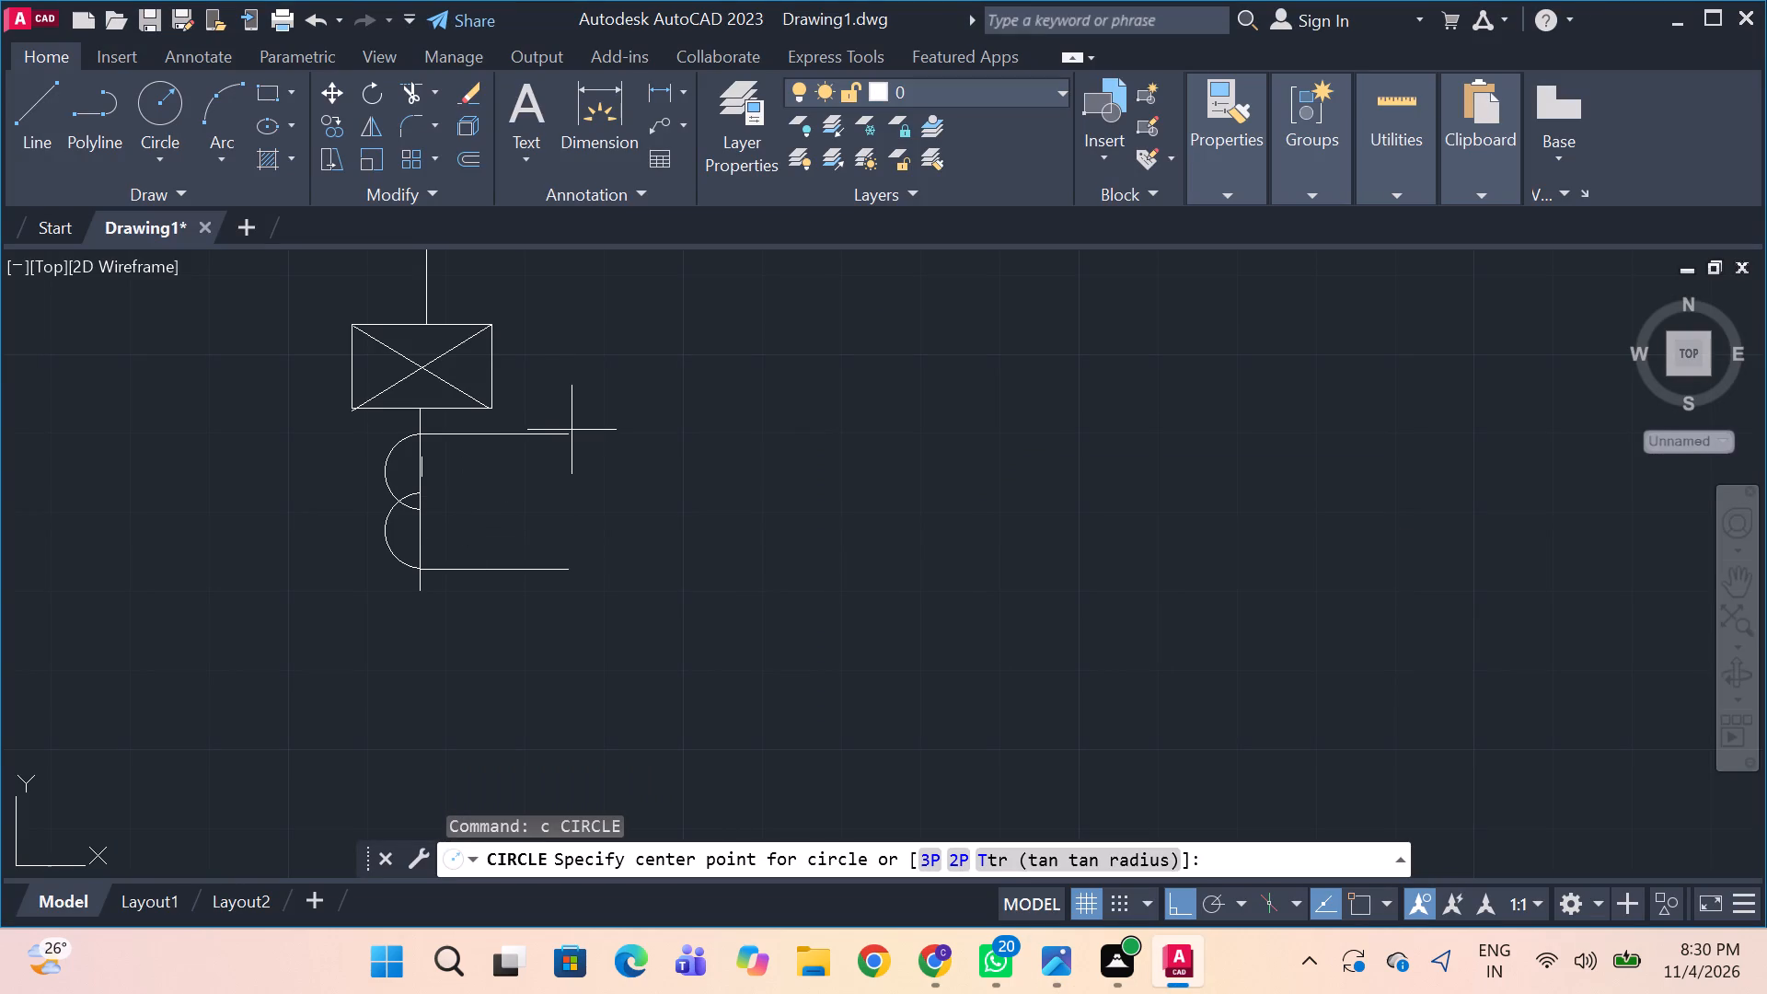
left_click_drag(573, 433, 578, 441)
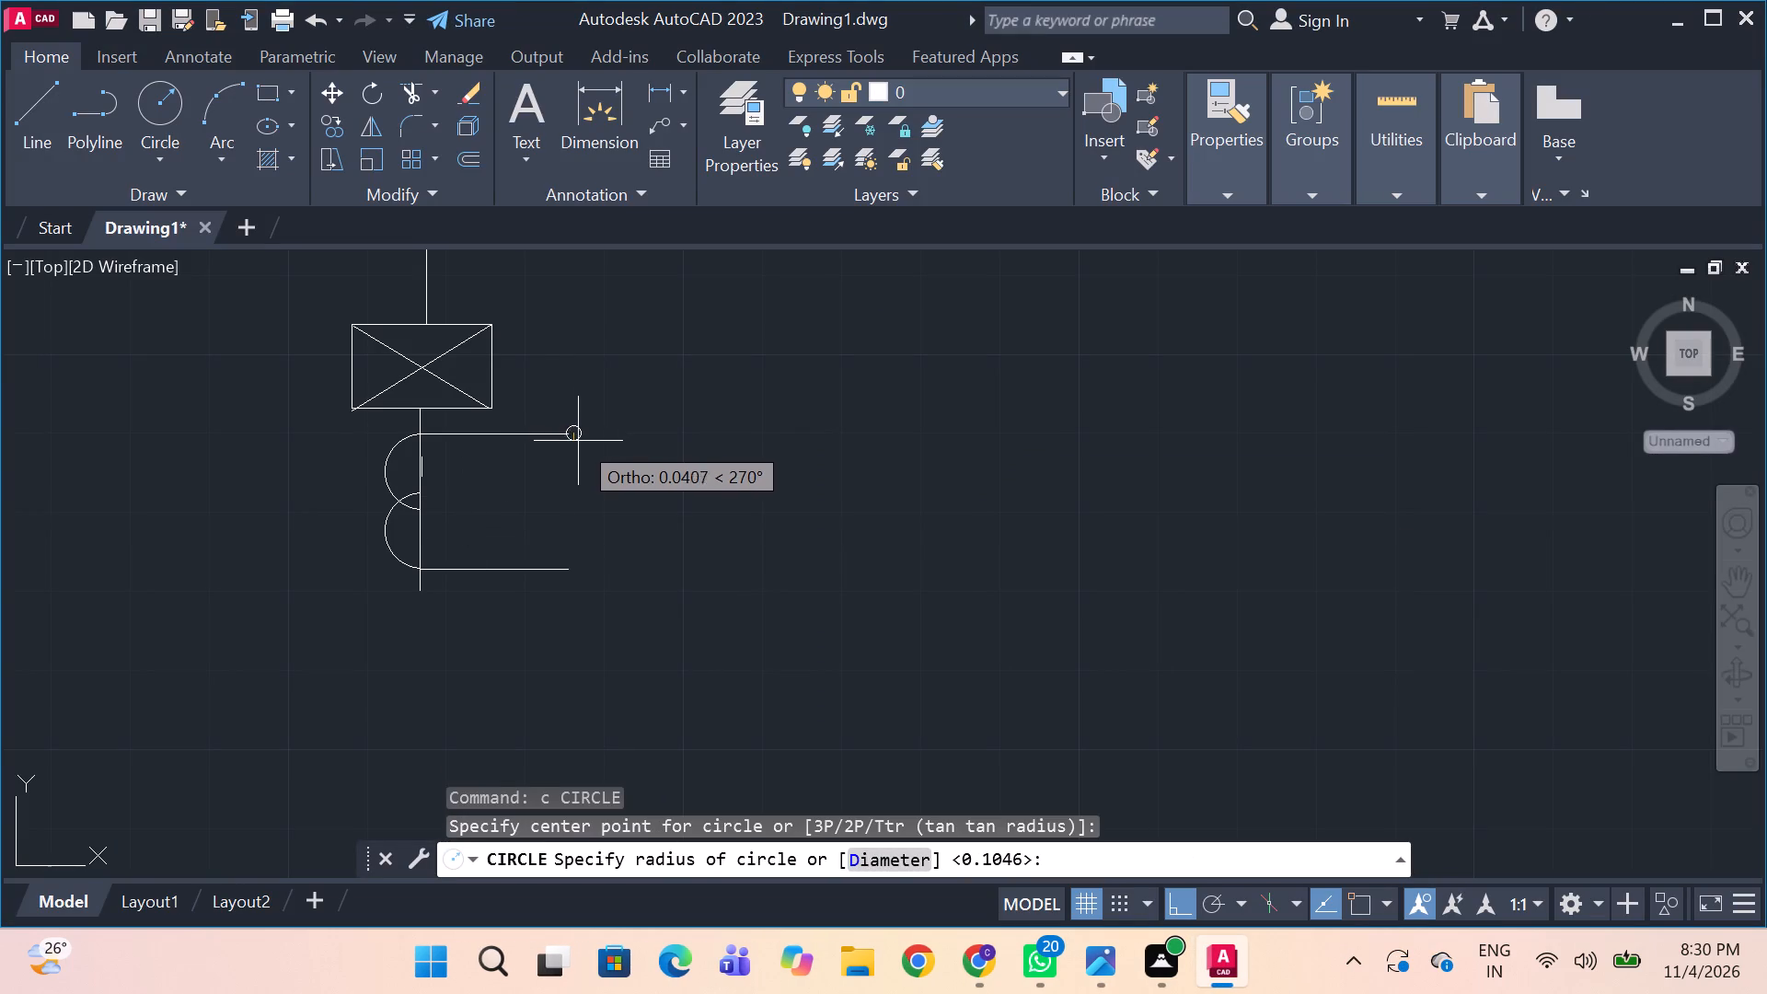
left_click_drag(578, 441, 577, 442)
left_click(577, 442)
key("space")
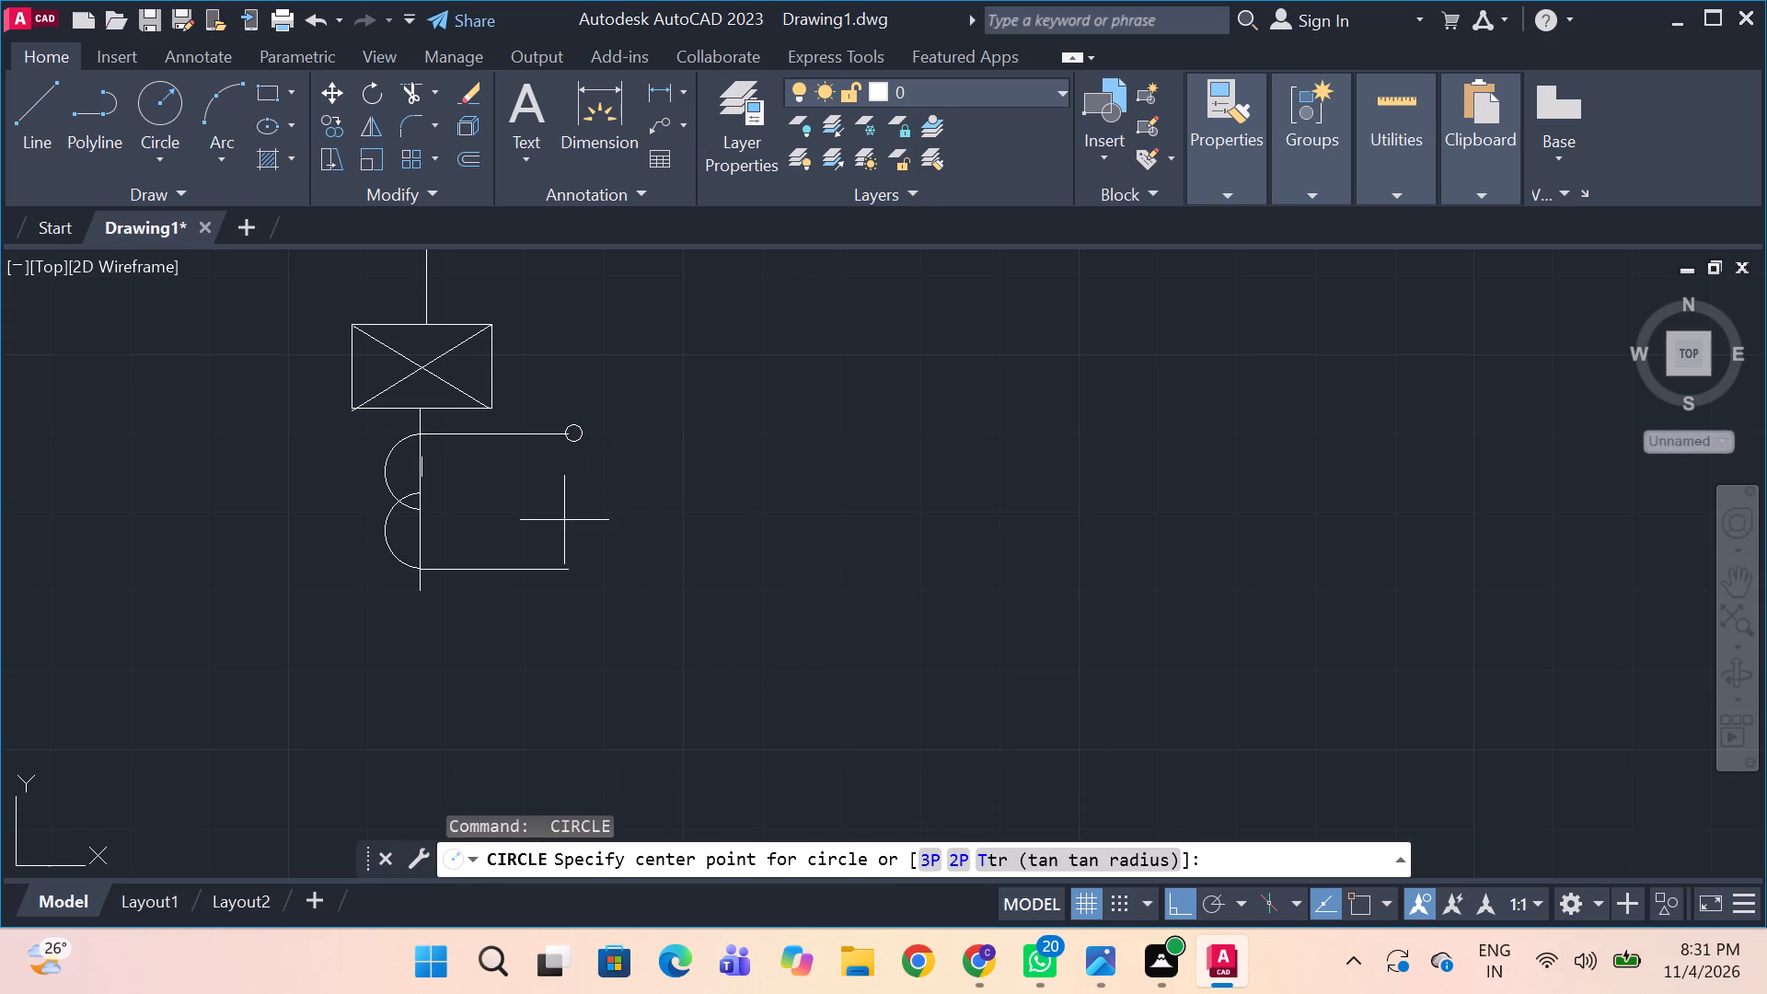
type("c")
key("space")
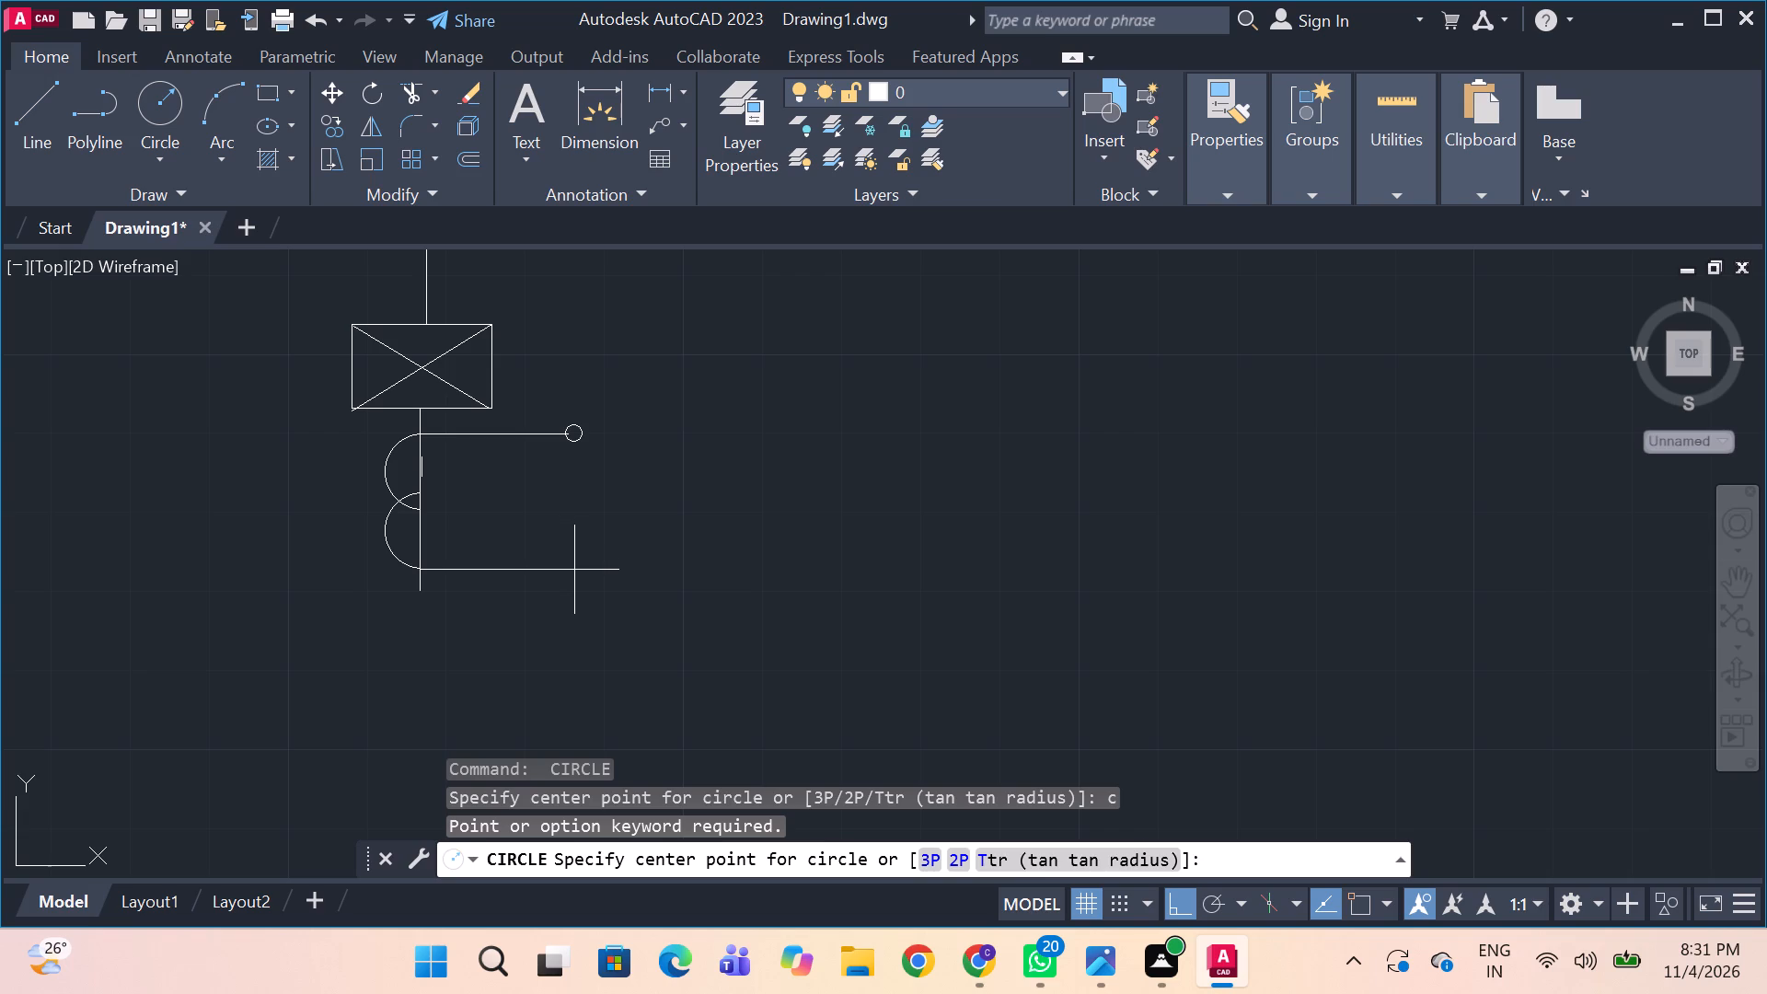
left_click_drag(572, 570, 576, 576)
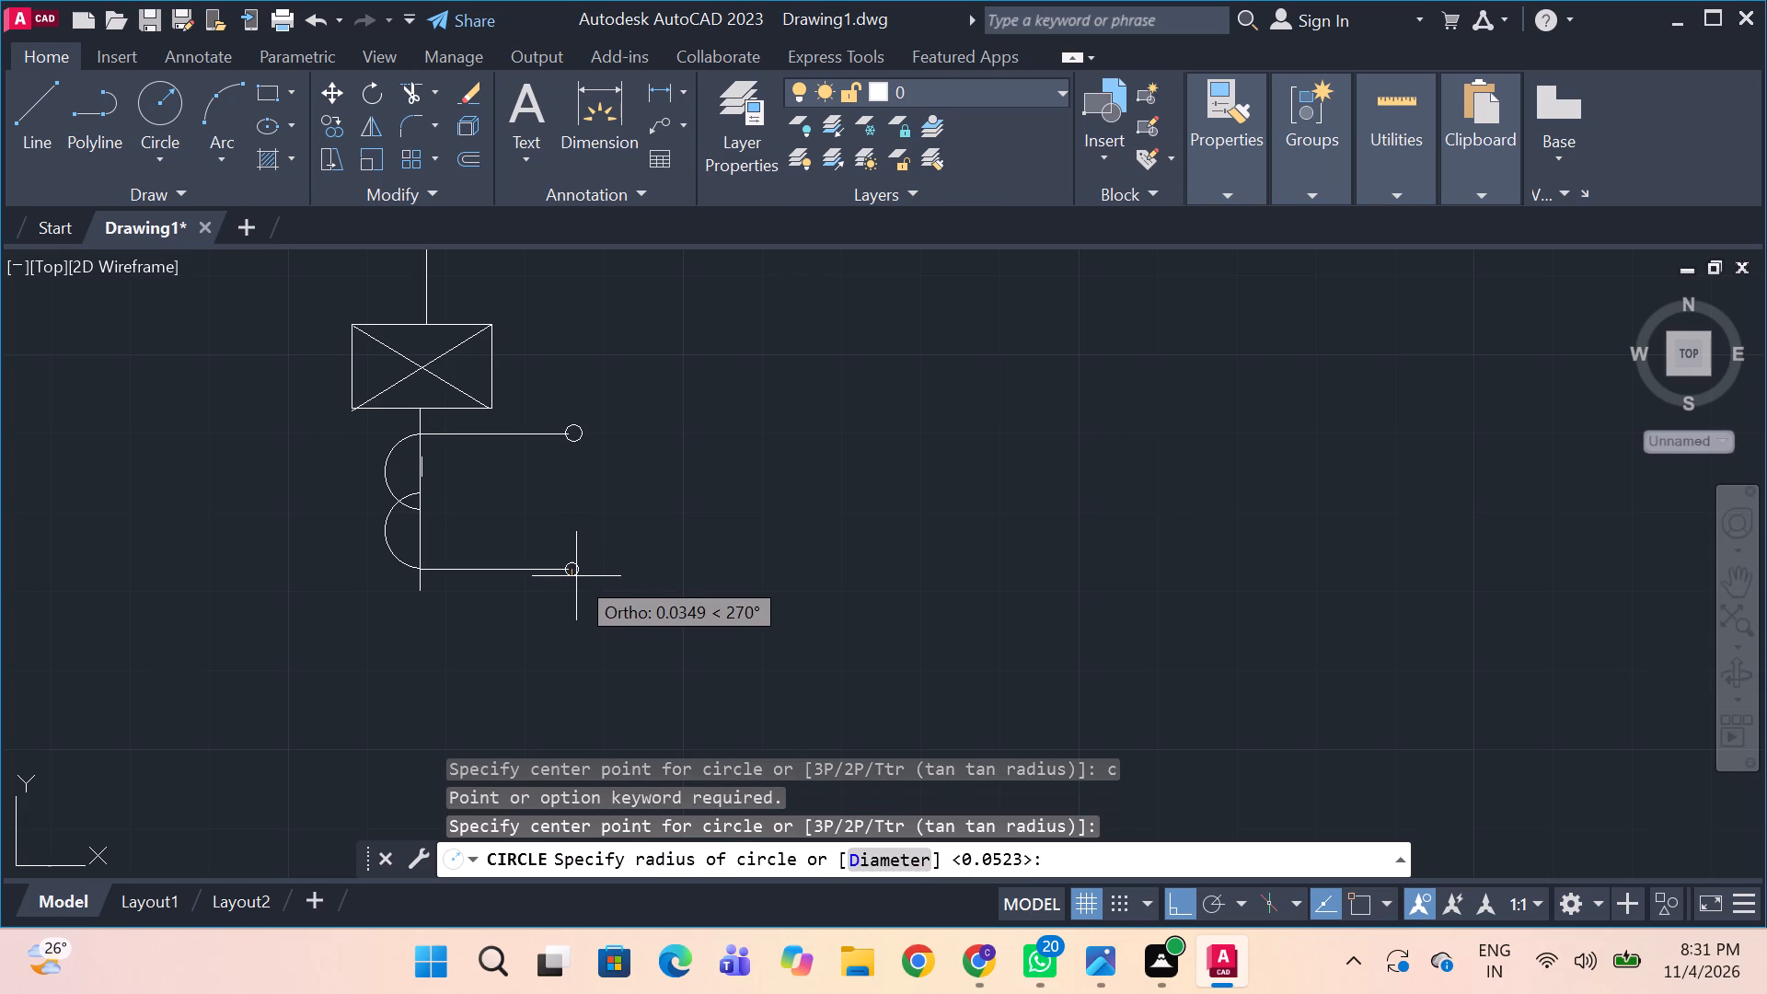
left_click_drag(576, 576, 579, 578)
left_click(579, 578)
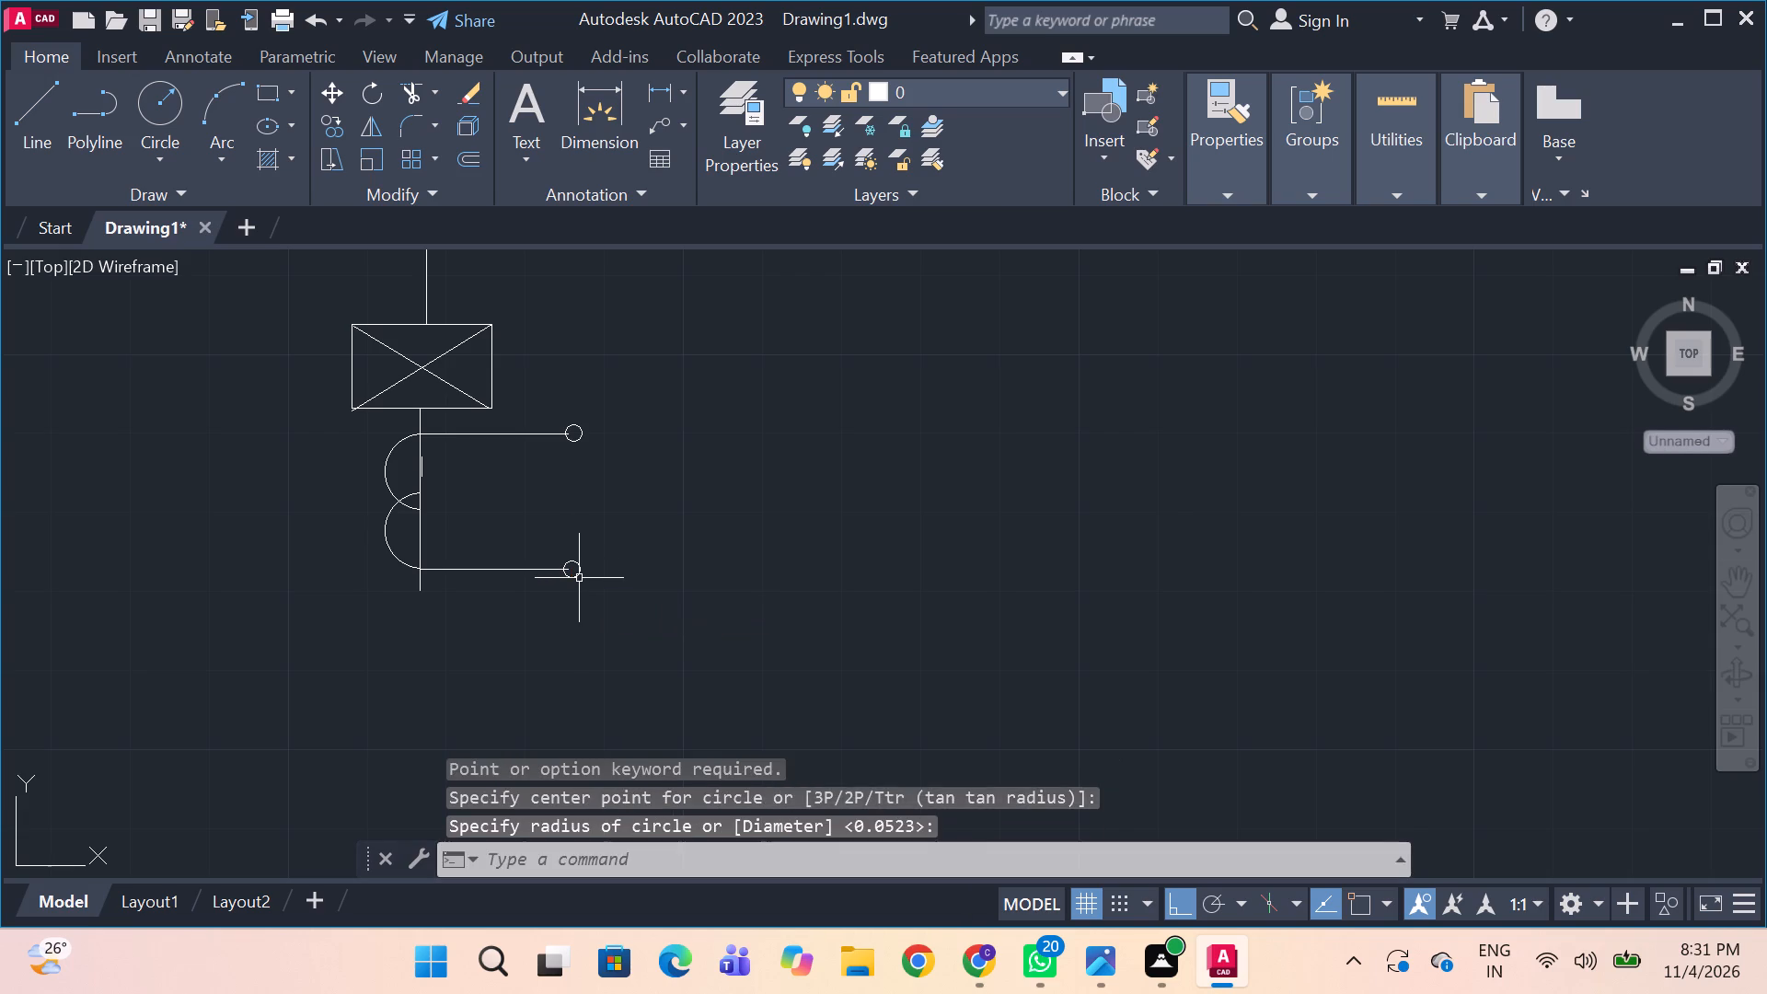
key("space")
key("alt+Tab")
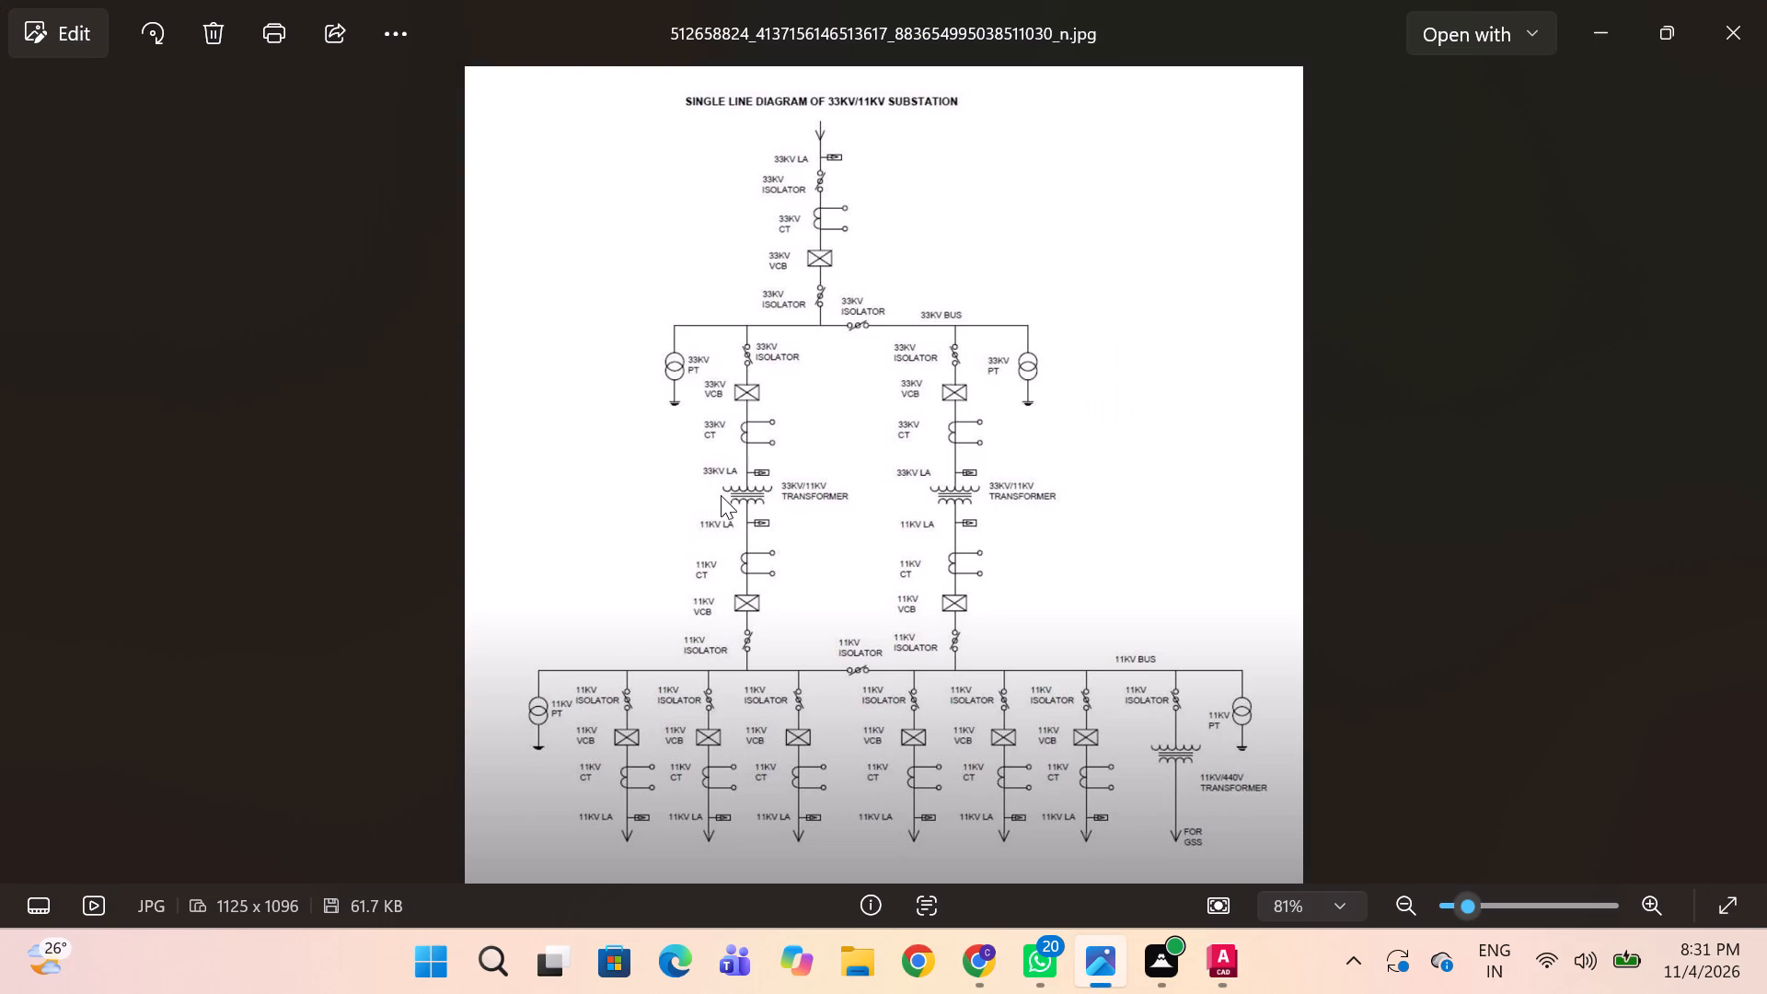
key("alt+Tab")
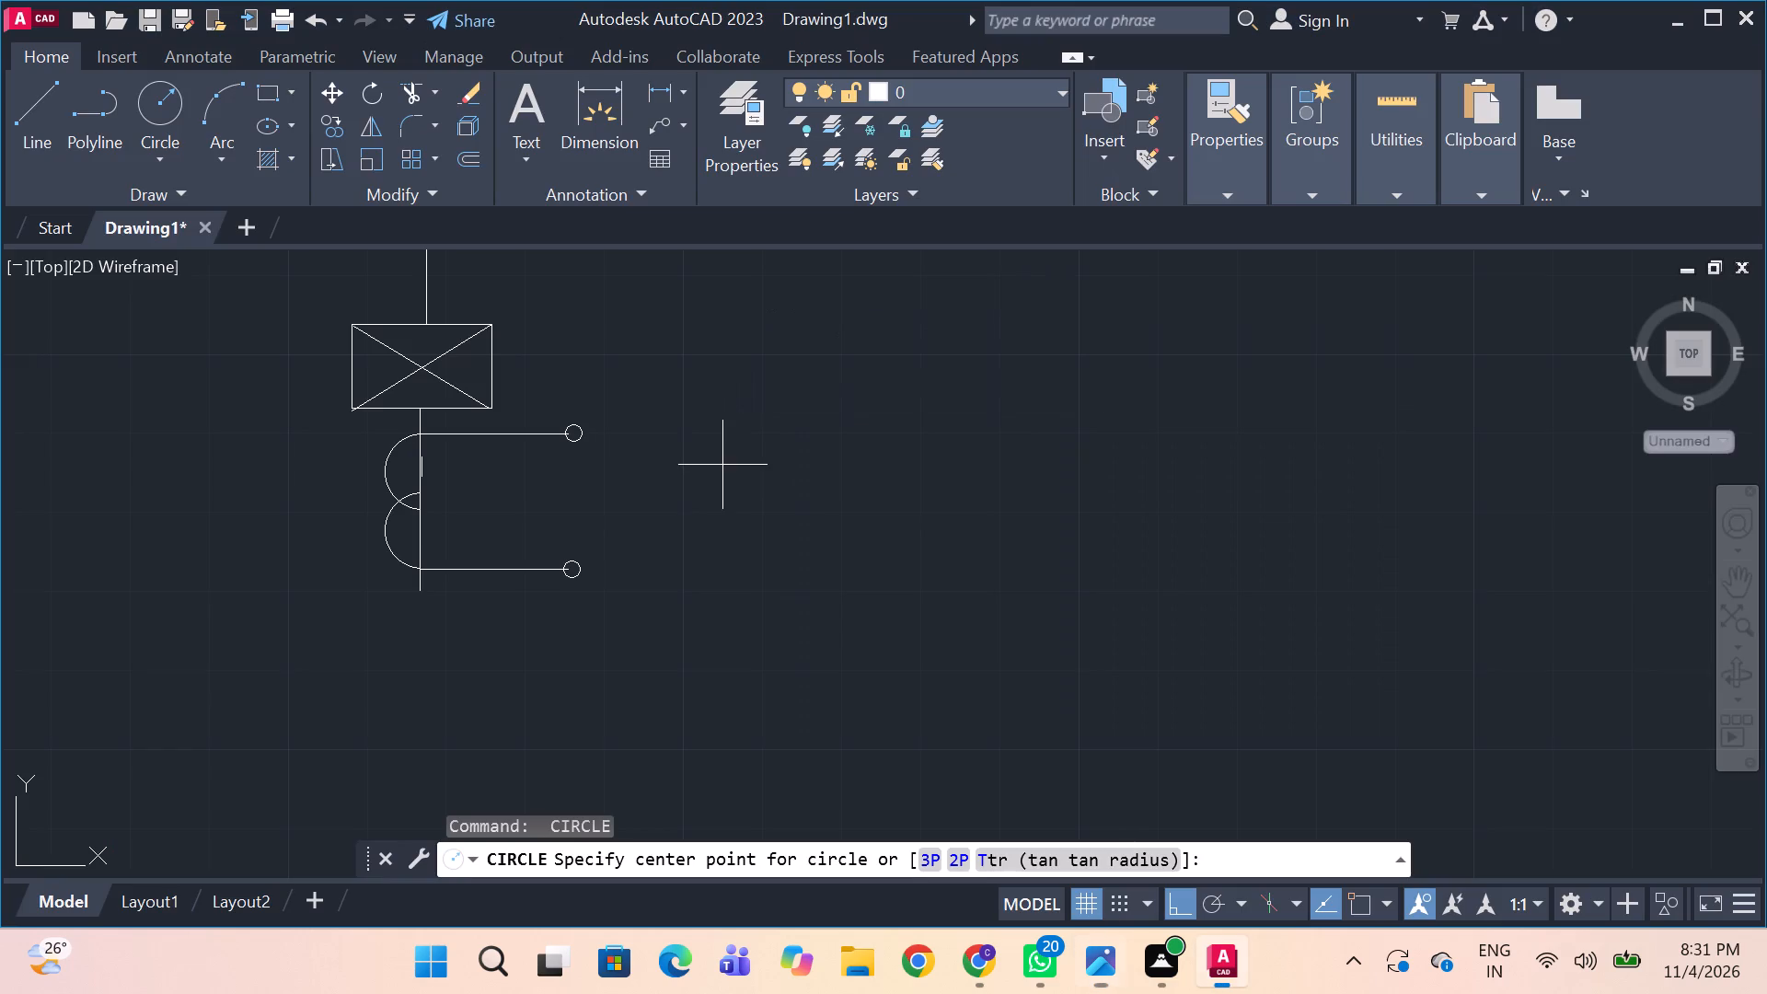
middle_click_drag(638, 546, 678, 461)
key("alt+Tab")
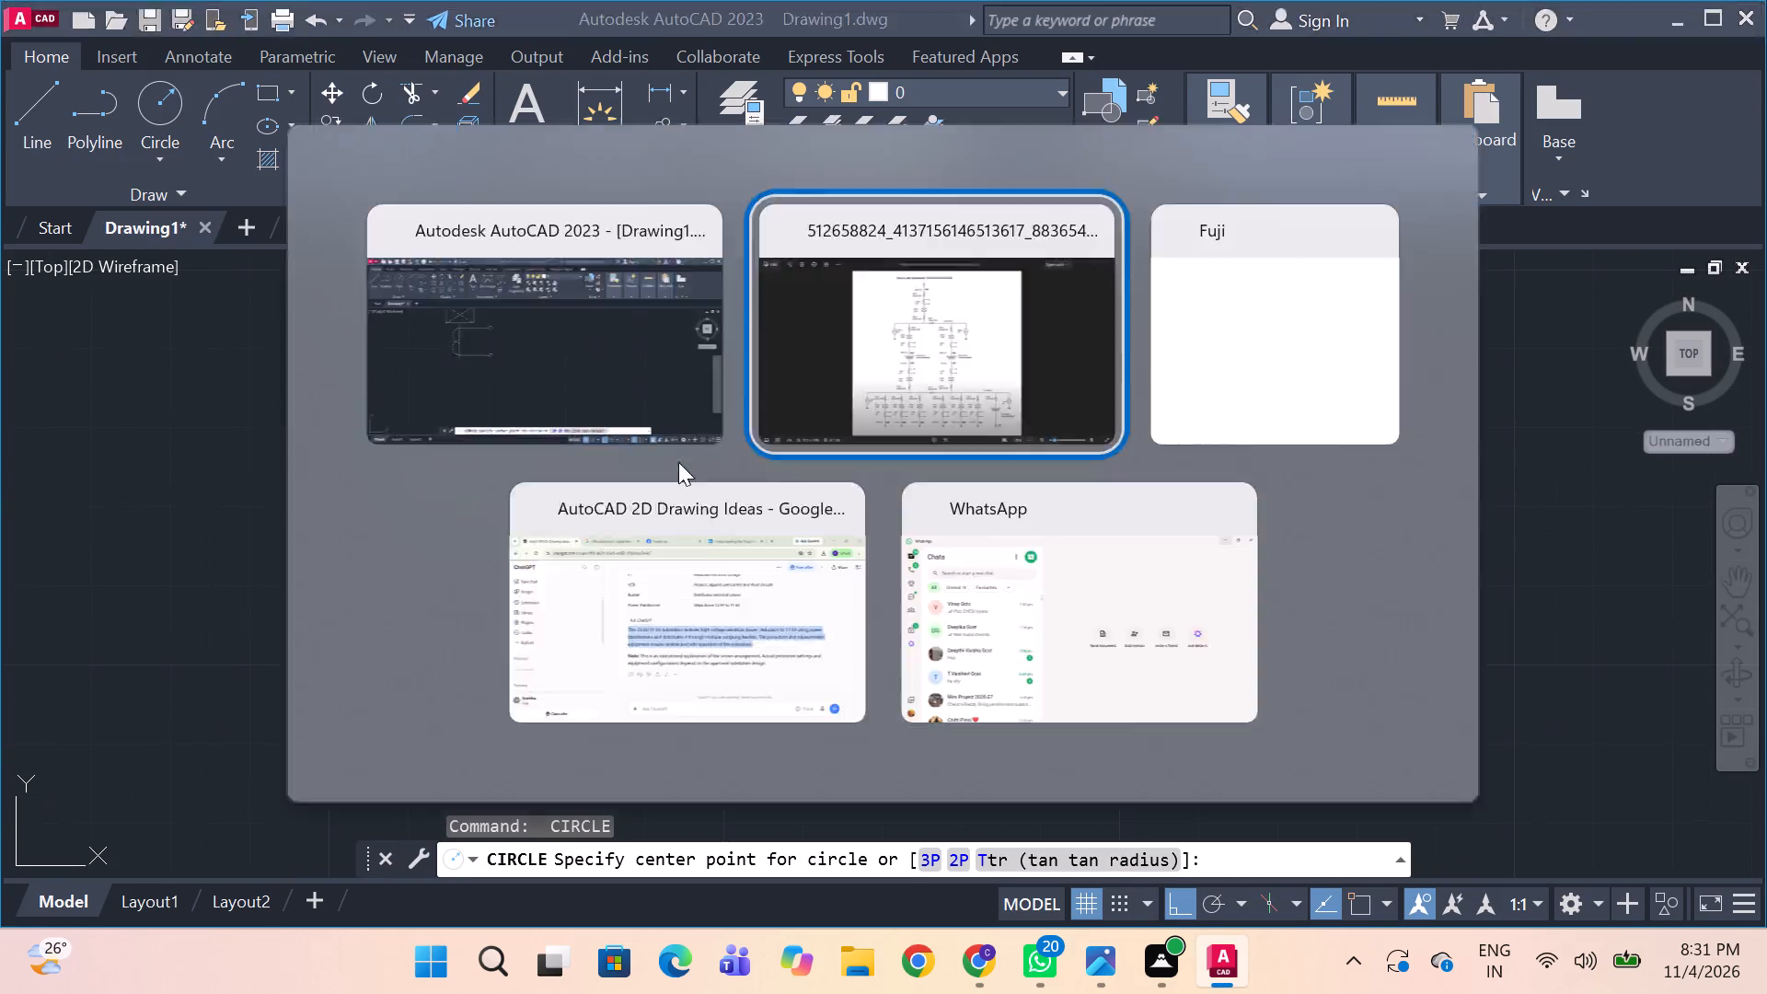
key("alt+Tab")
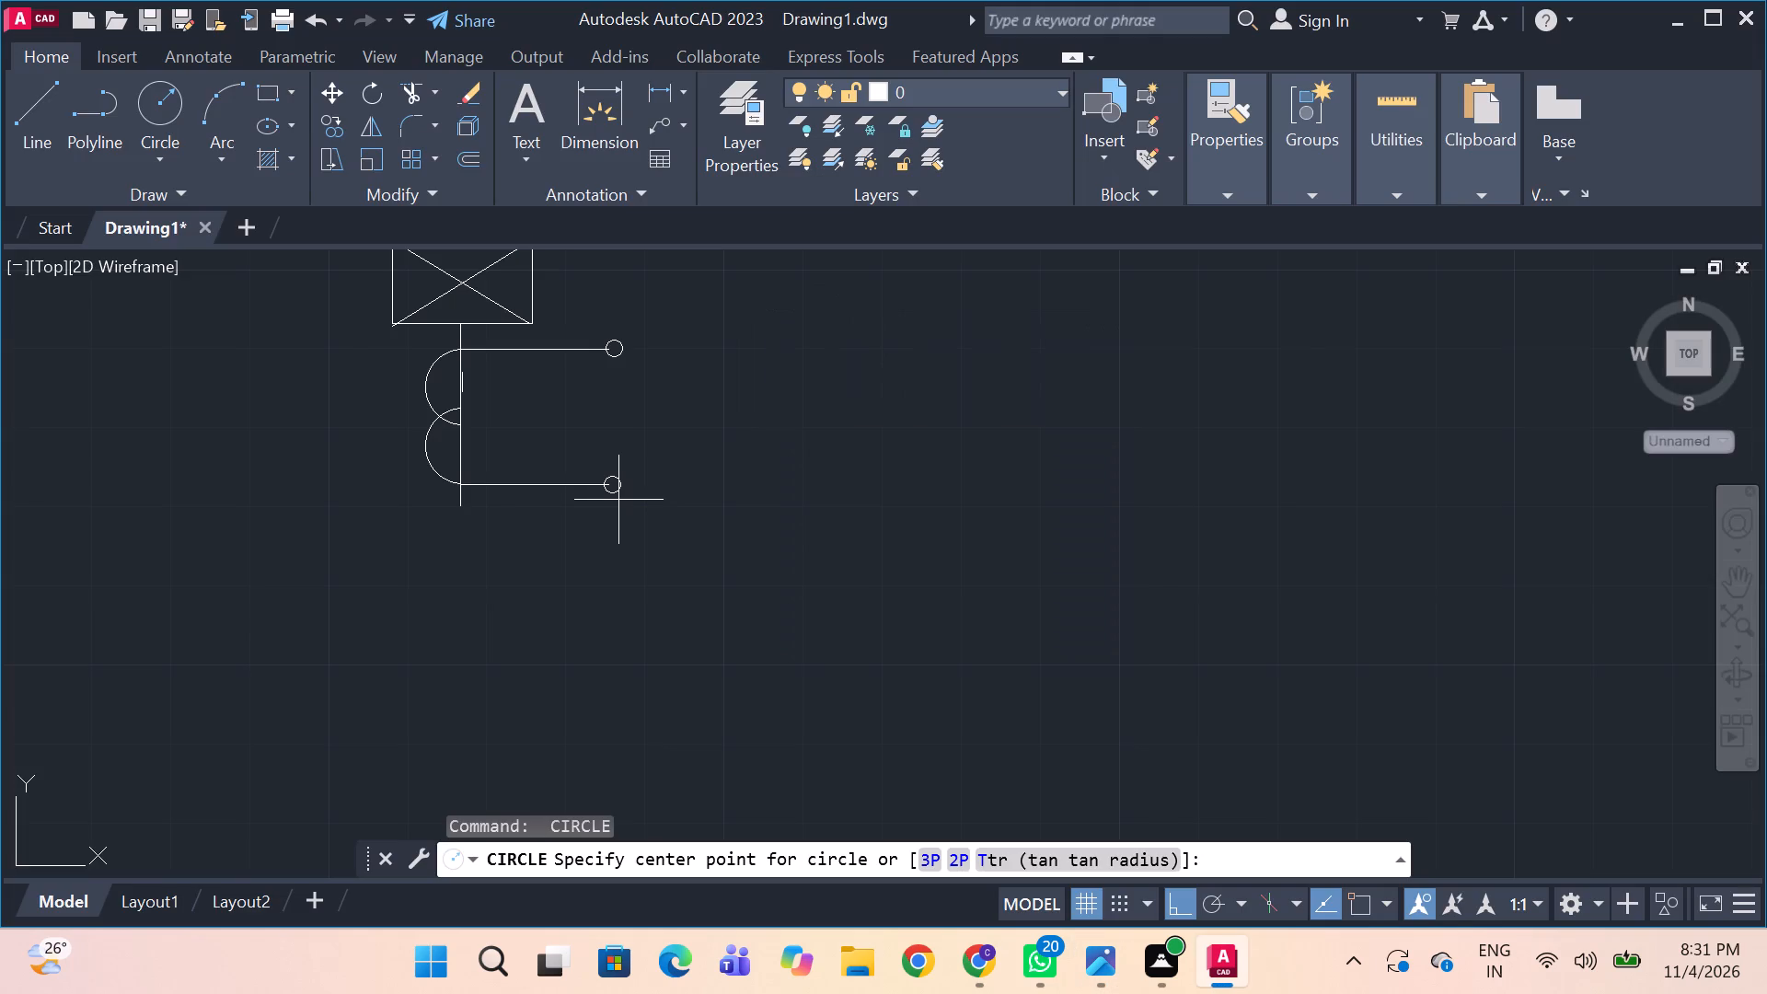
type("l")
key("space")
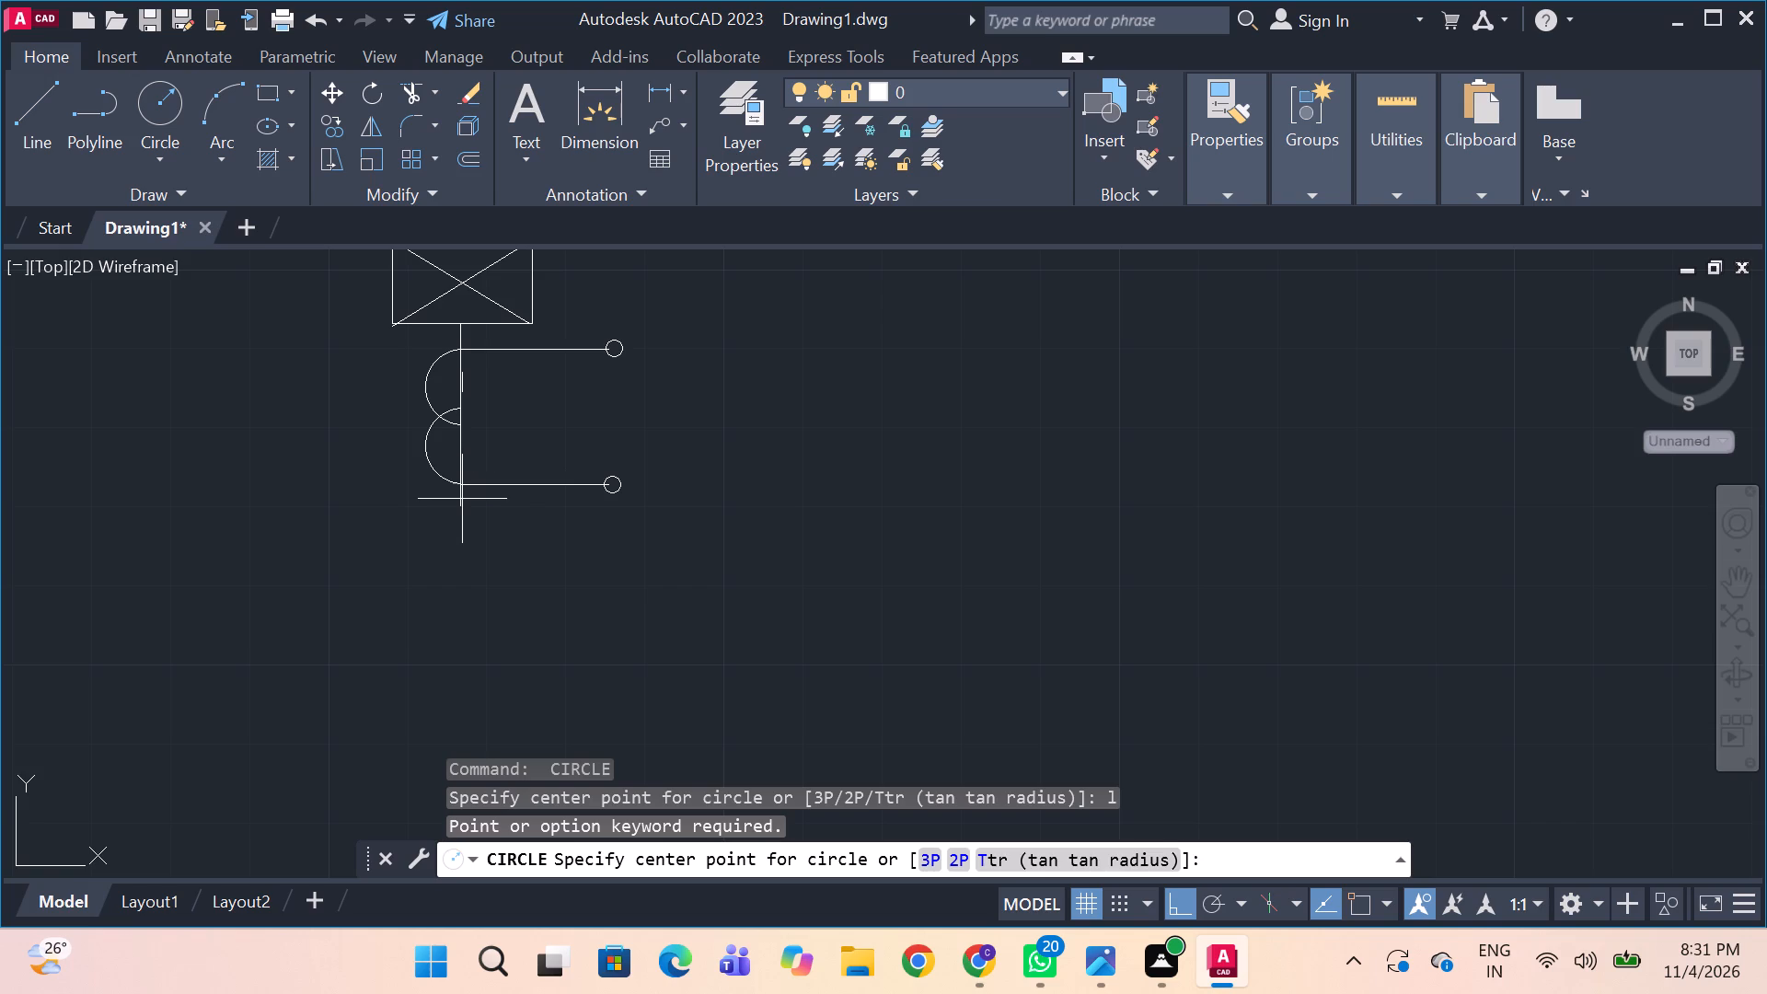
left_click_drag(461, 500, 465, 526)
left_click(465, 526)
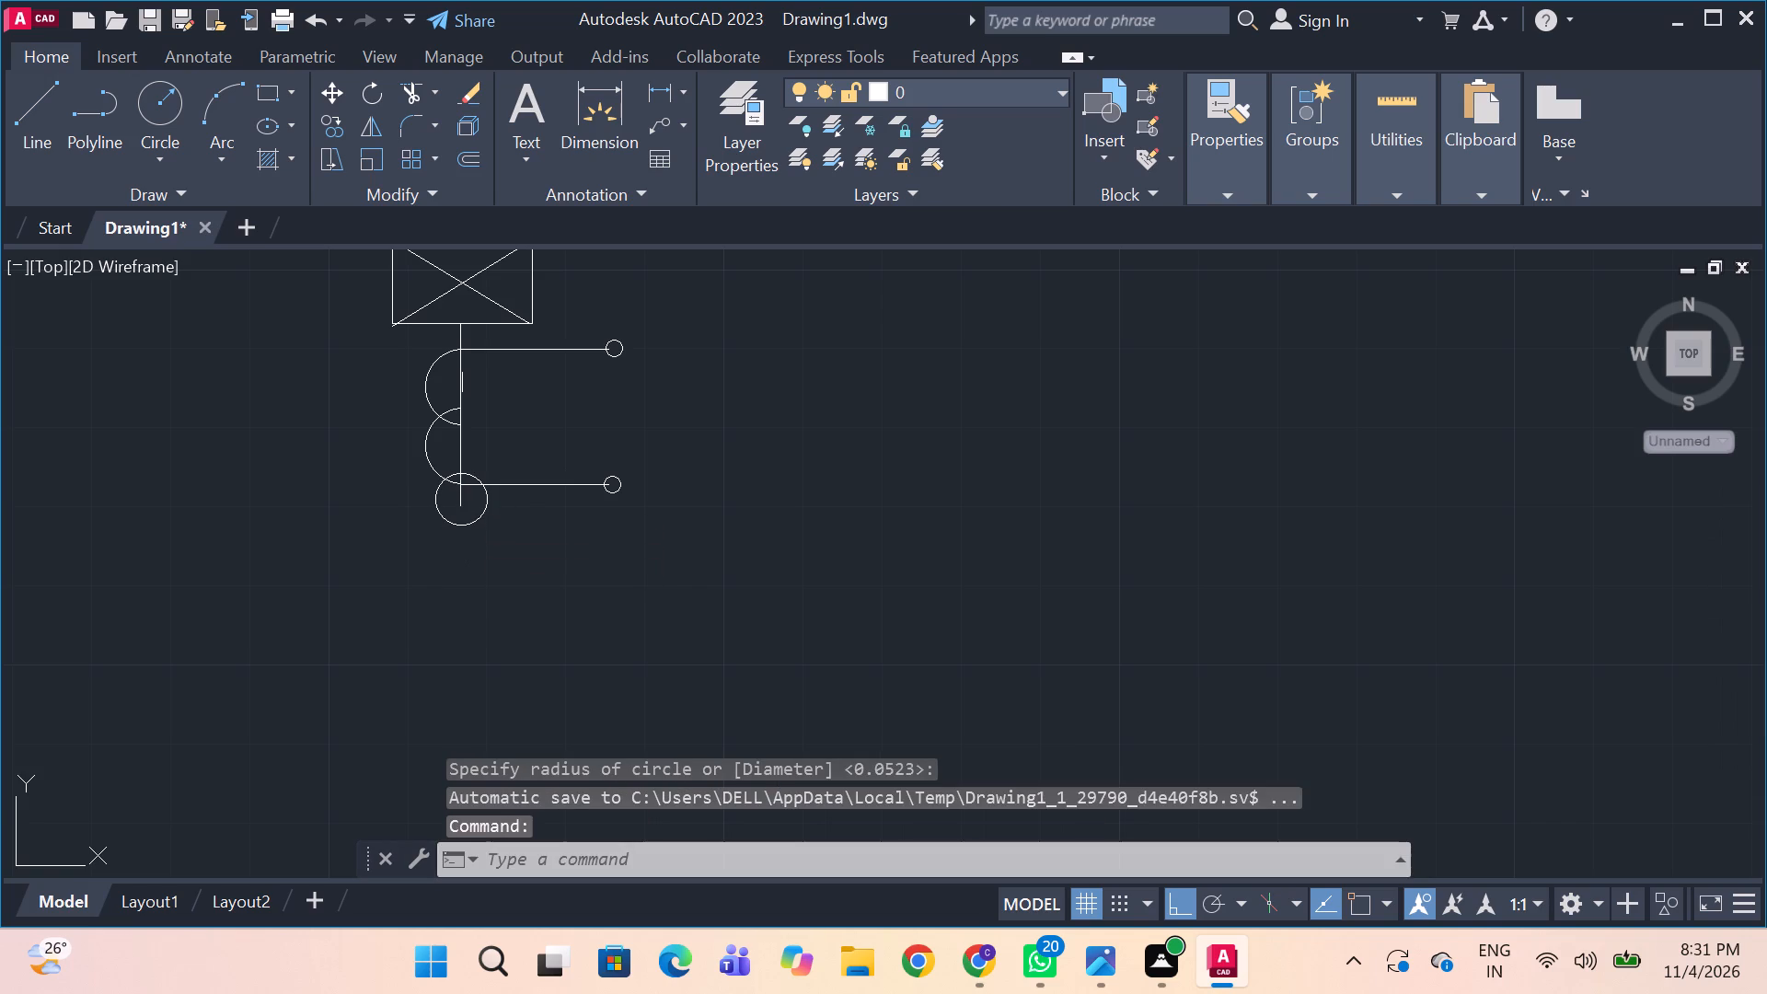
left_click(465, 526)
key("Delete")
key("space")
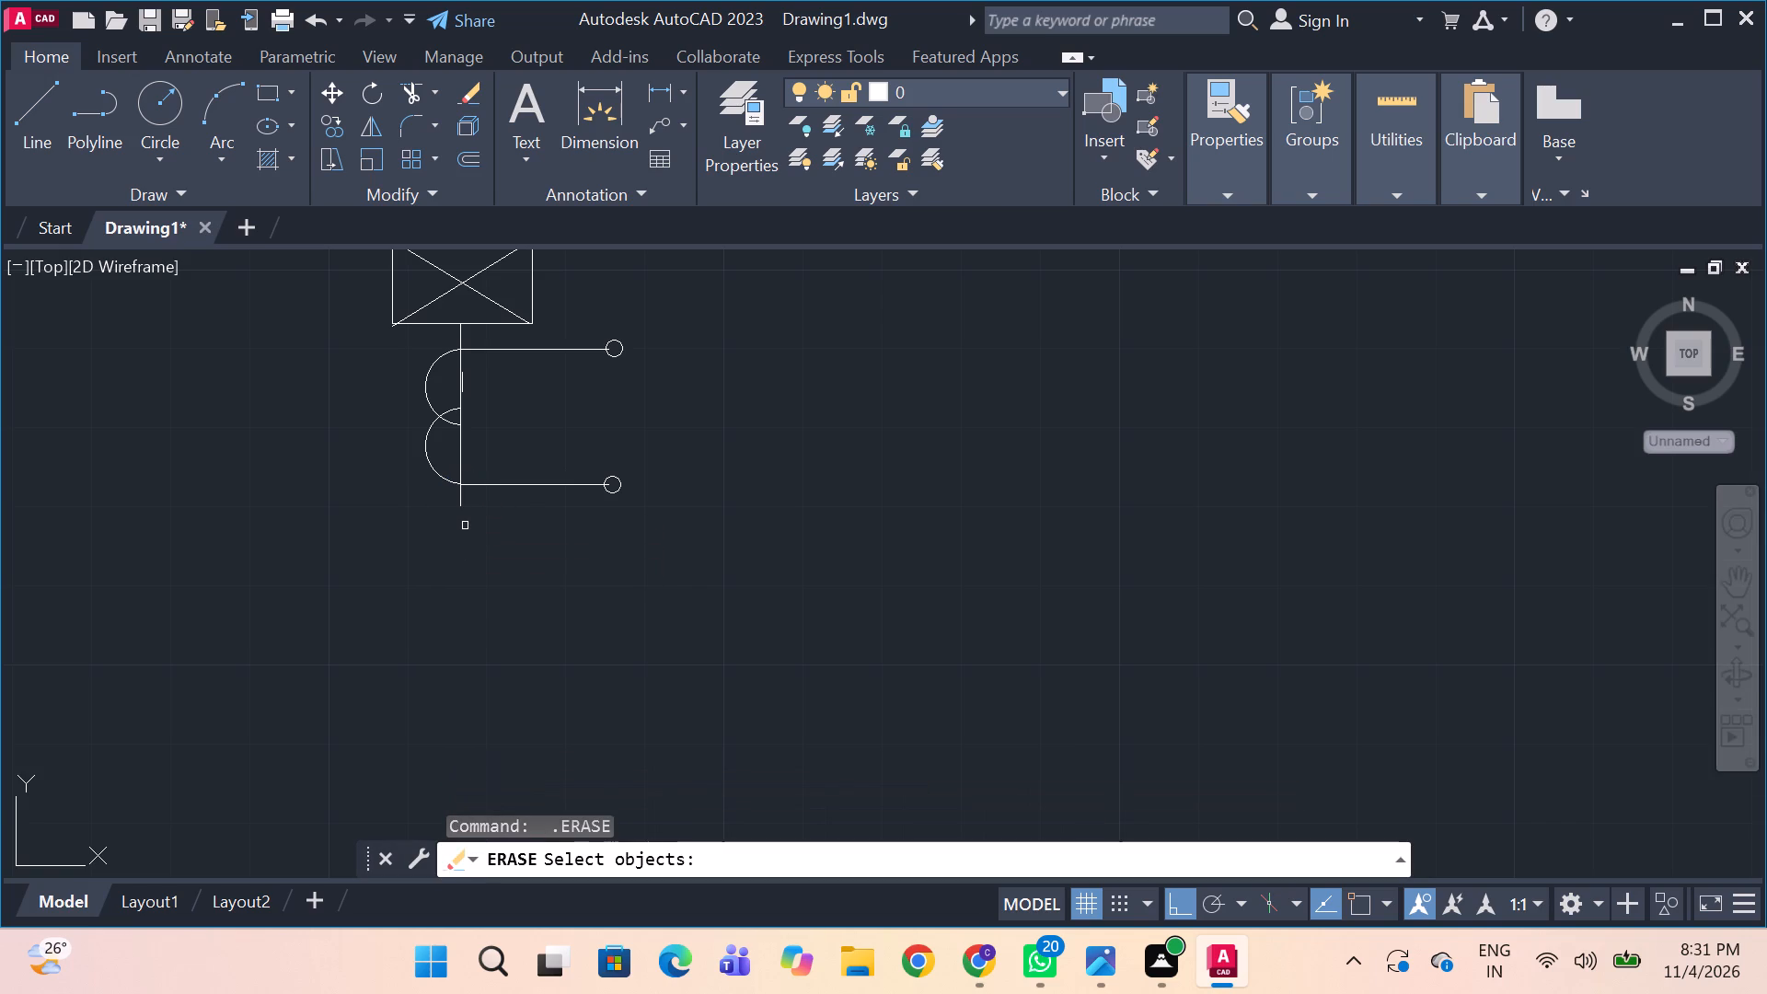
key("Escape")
Extend the left feeder with a vertical line running about 0.9 units down from its end below the CT.
type("l")
key("space")
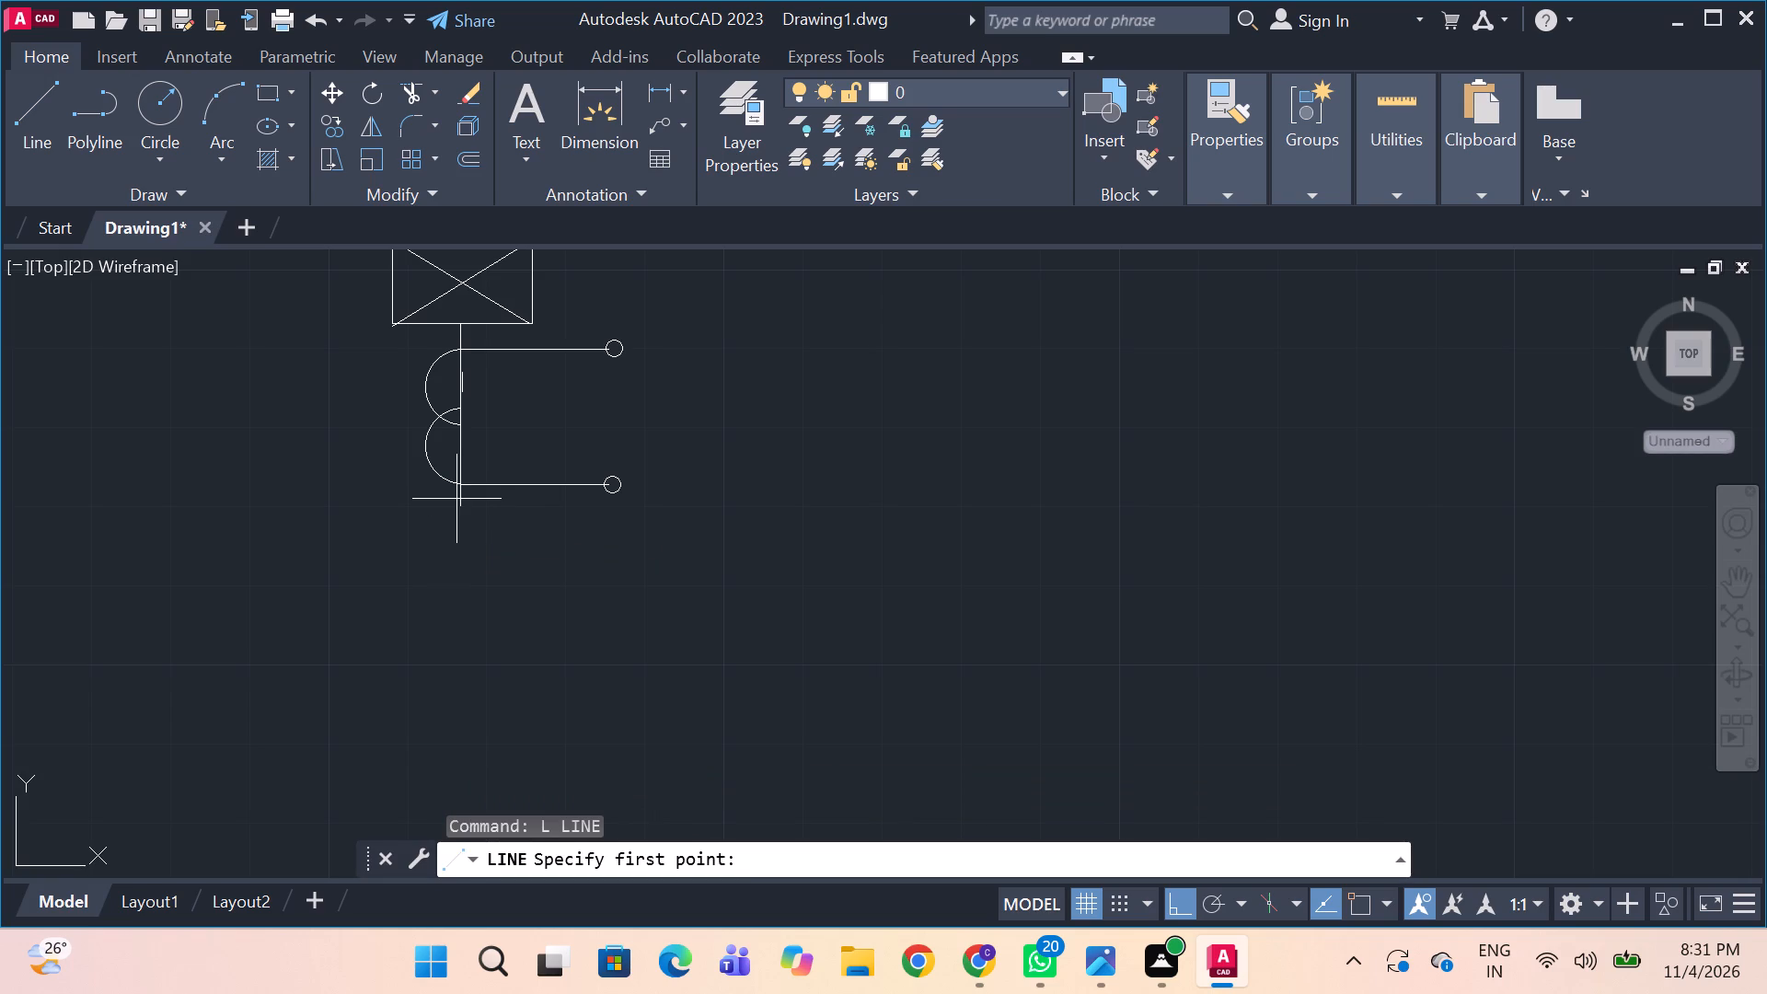
left_click_drag(460, 500, 465, 613)
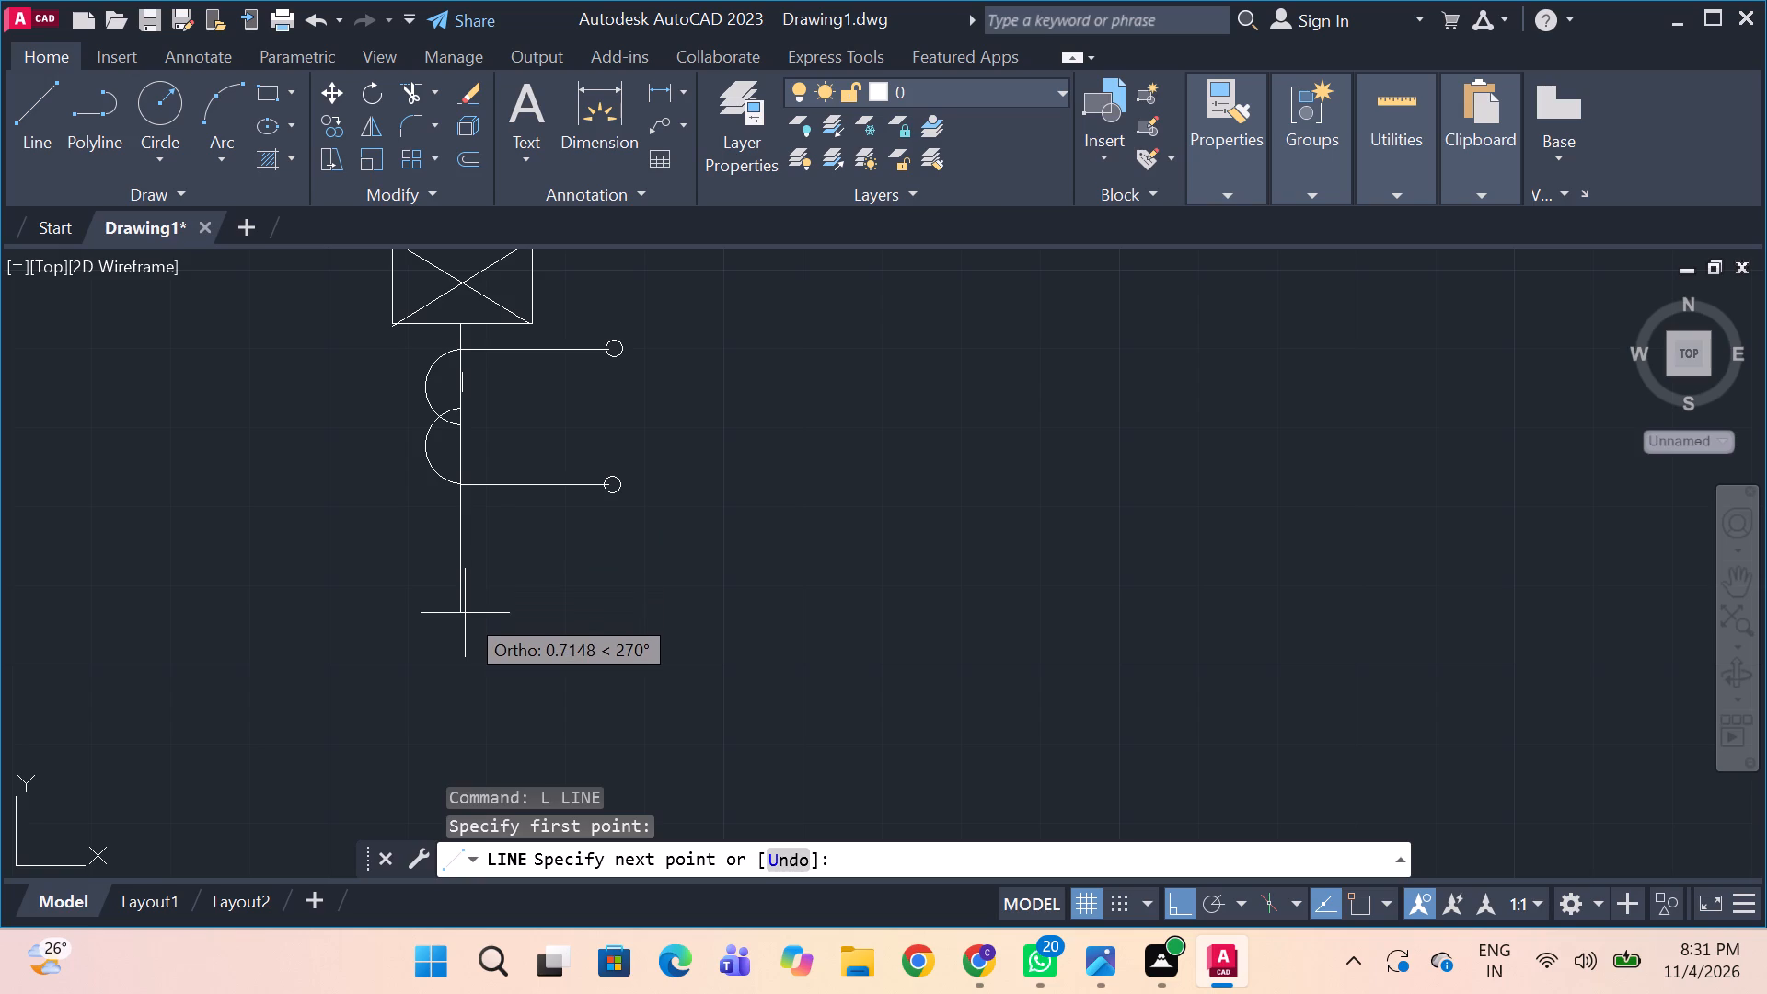
left_click_drag(465, 613, 466, 622)
left_click(466, 622)
key("alt+grave")
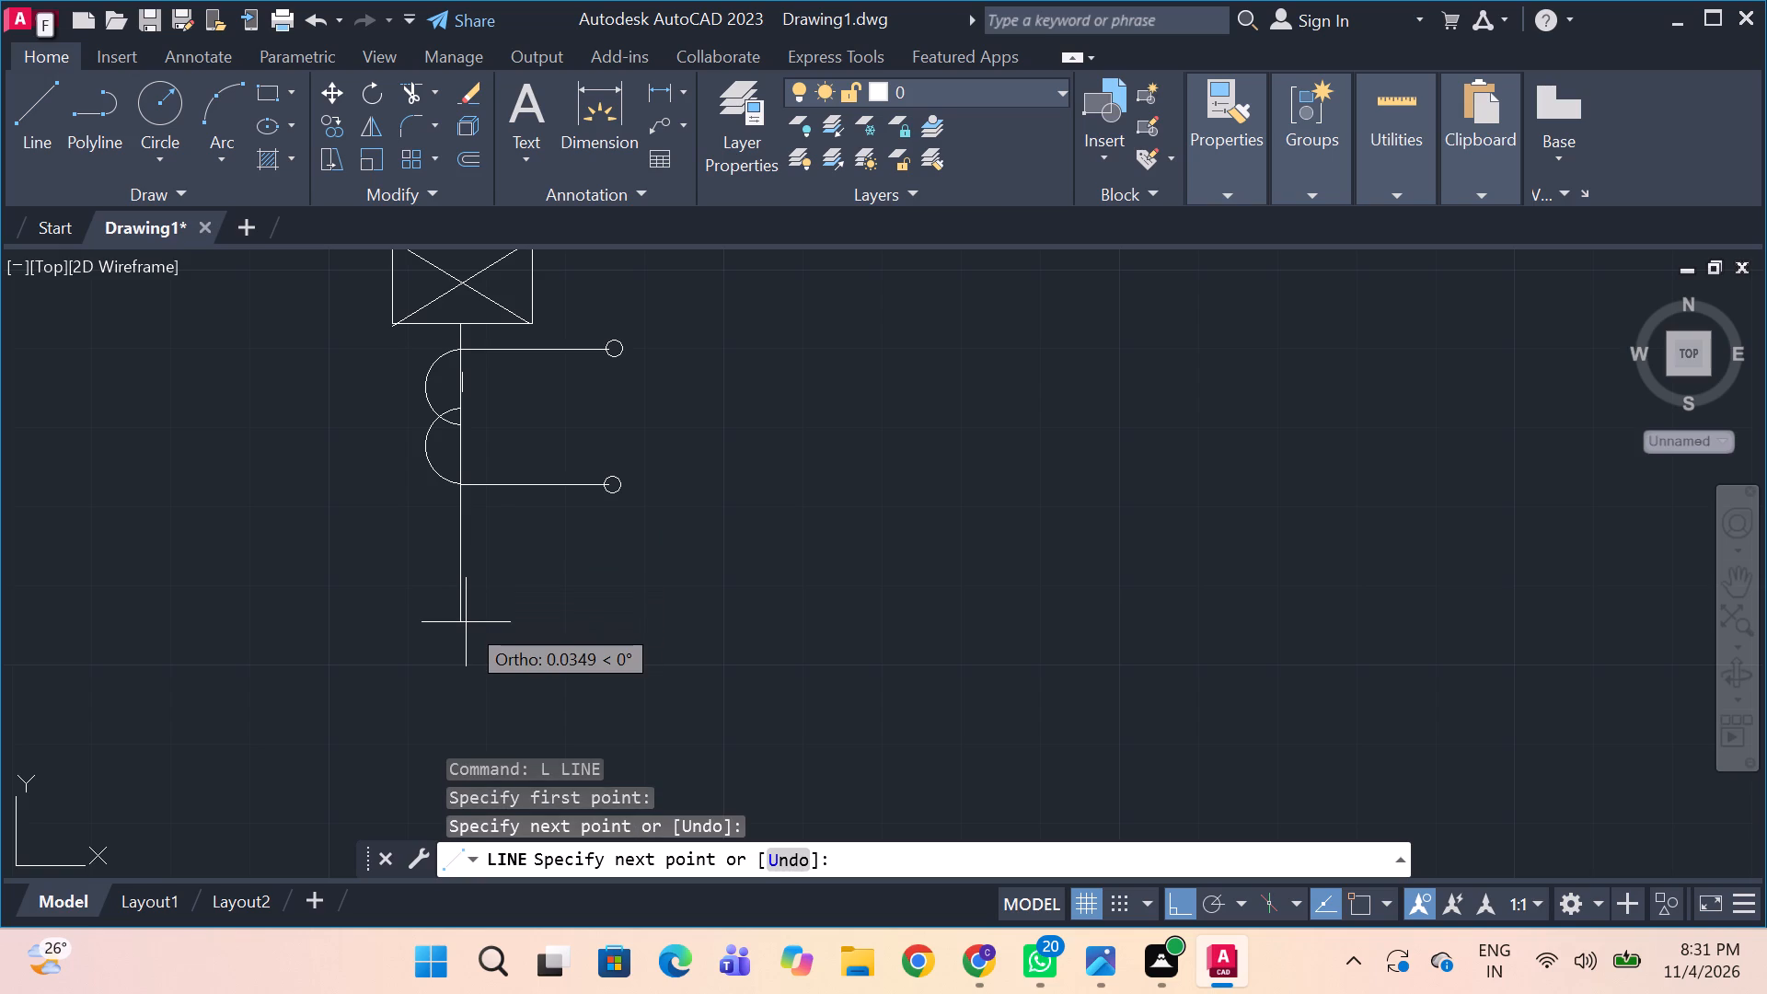
key("alt+Tab")
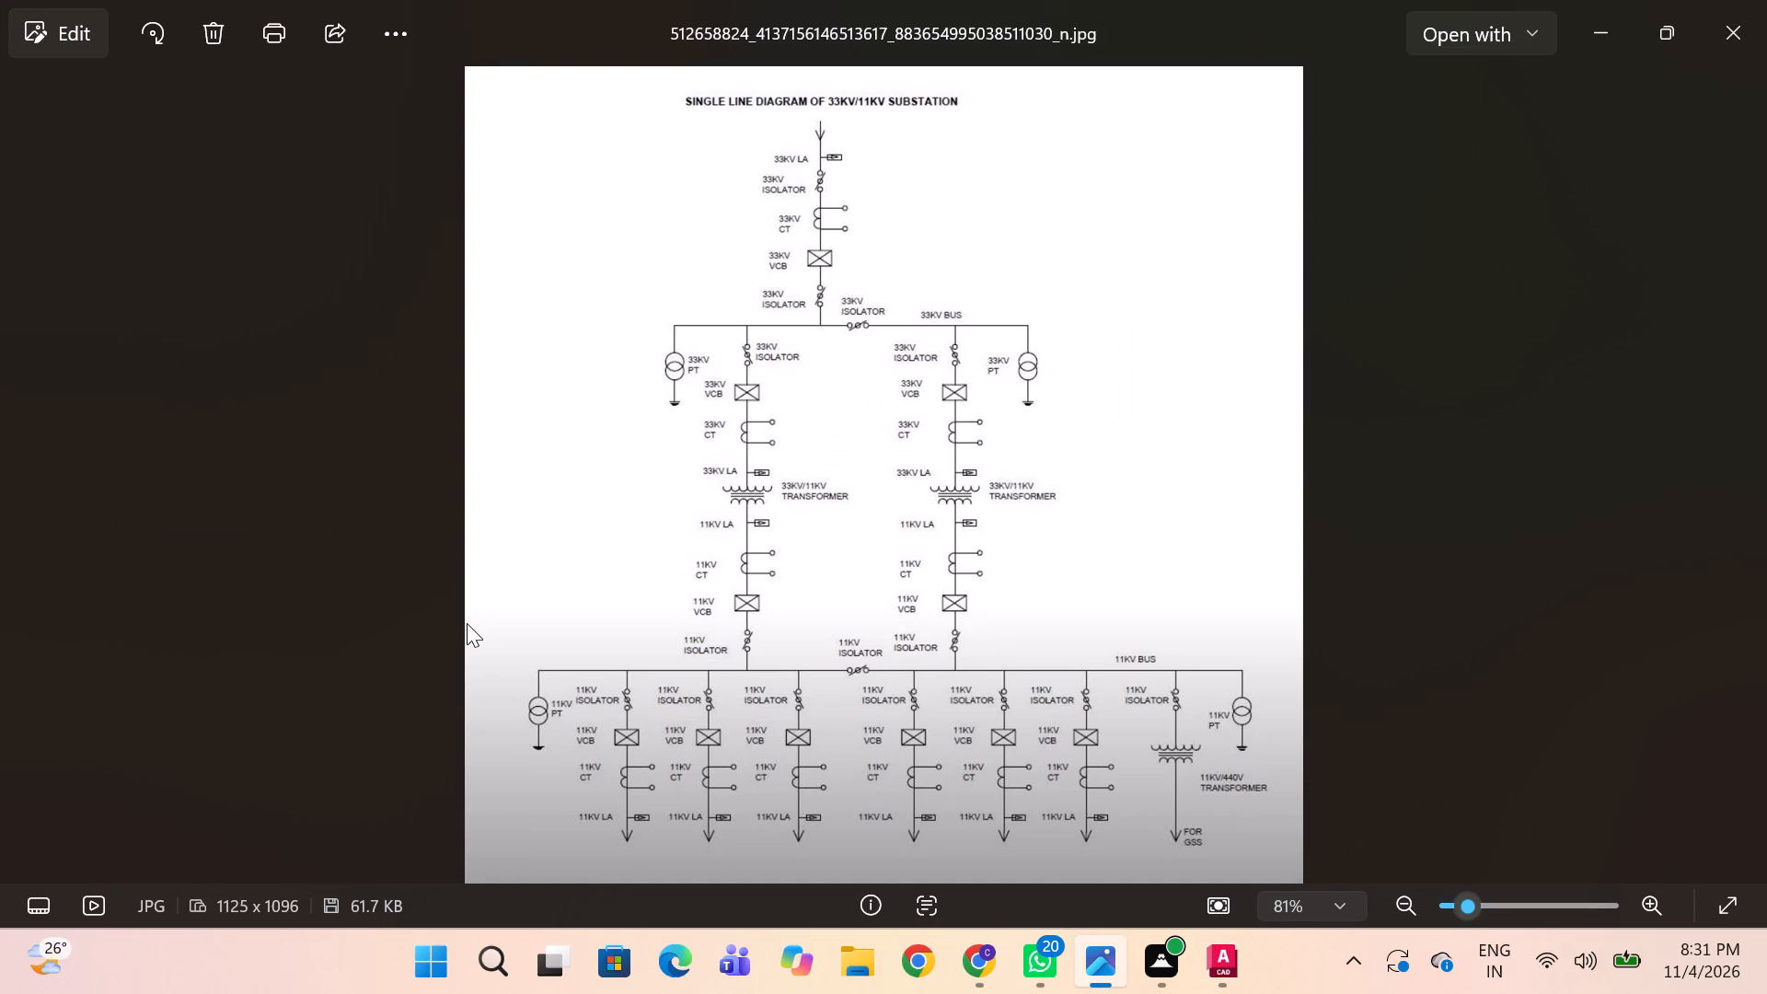
key("alt+Tab")
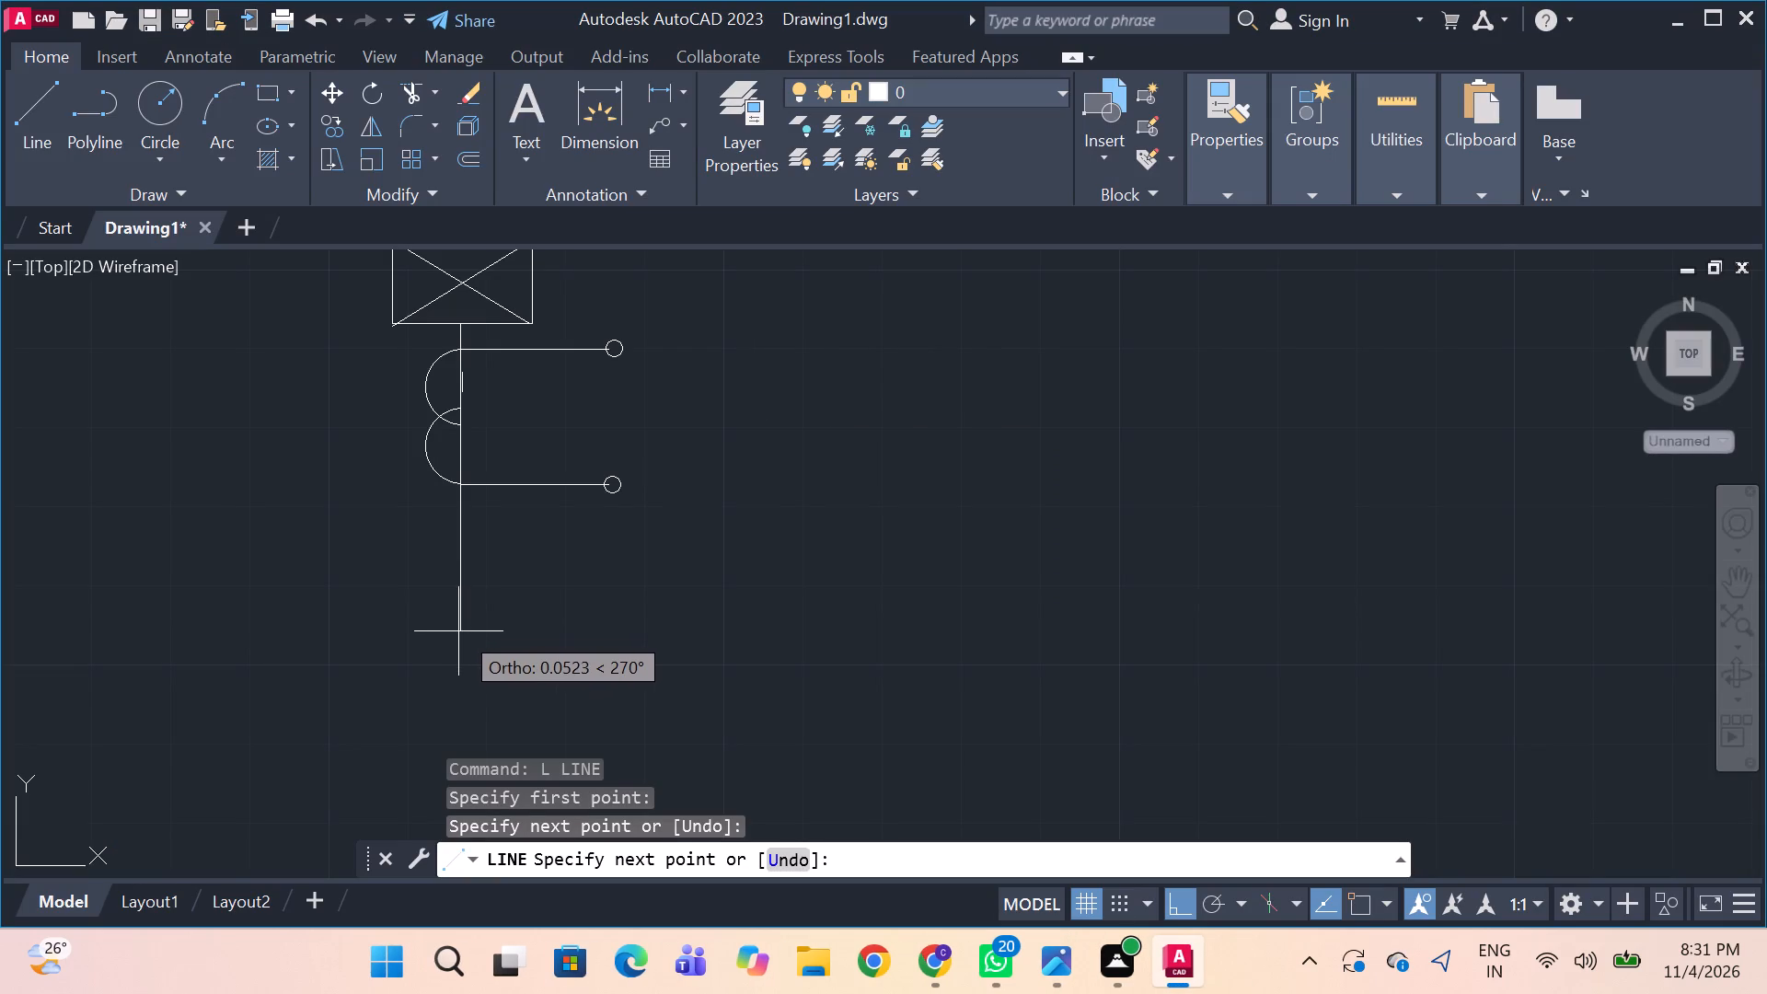
left_click(459, 637)
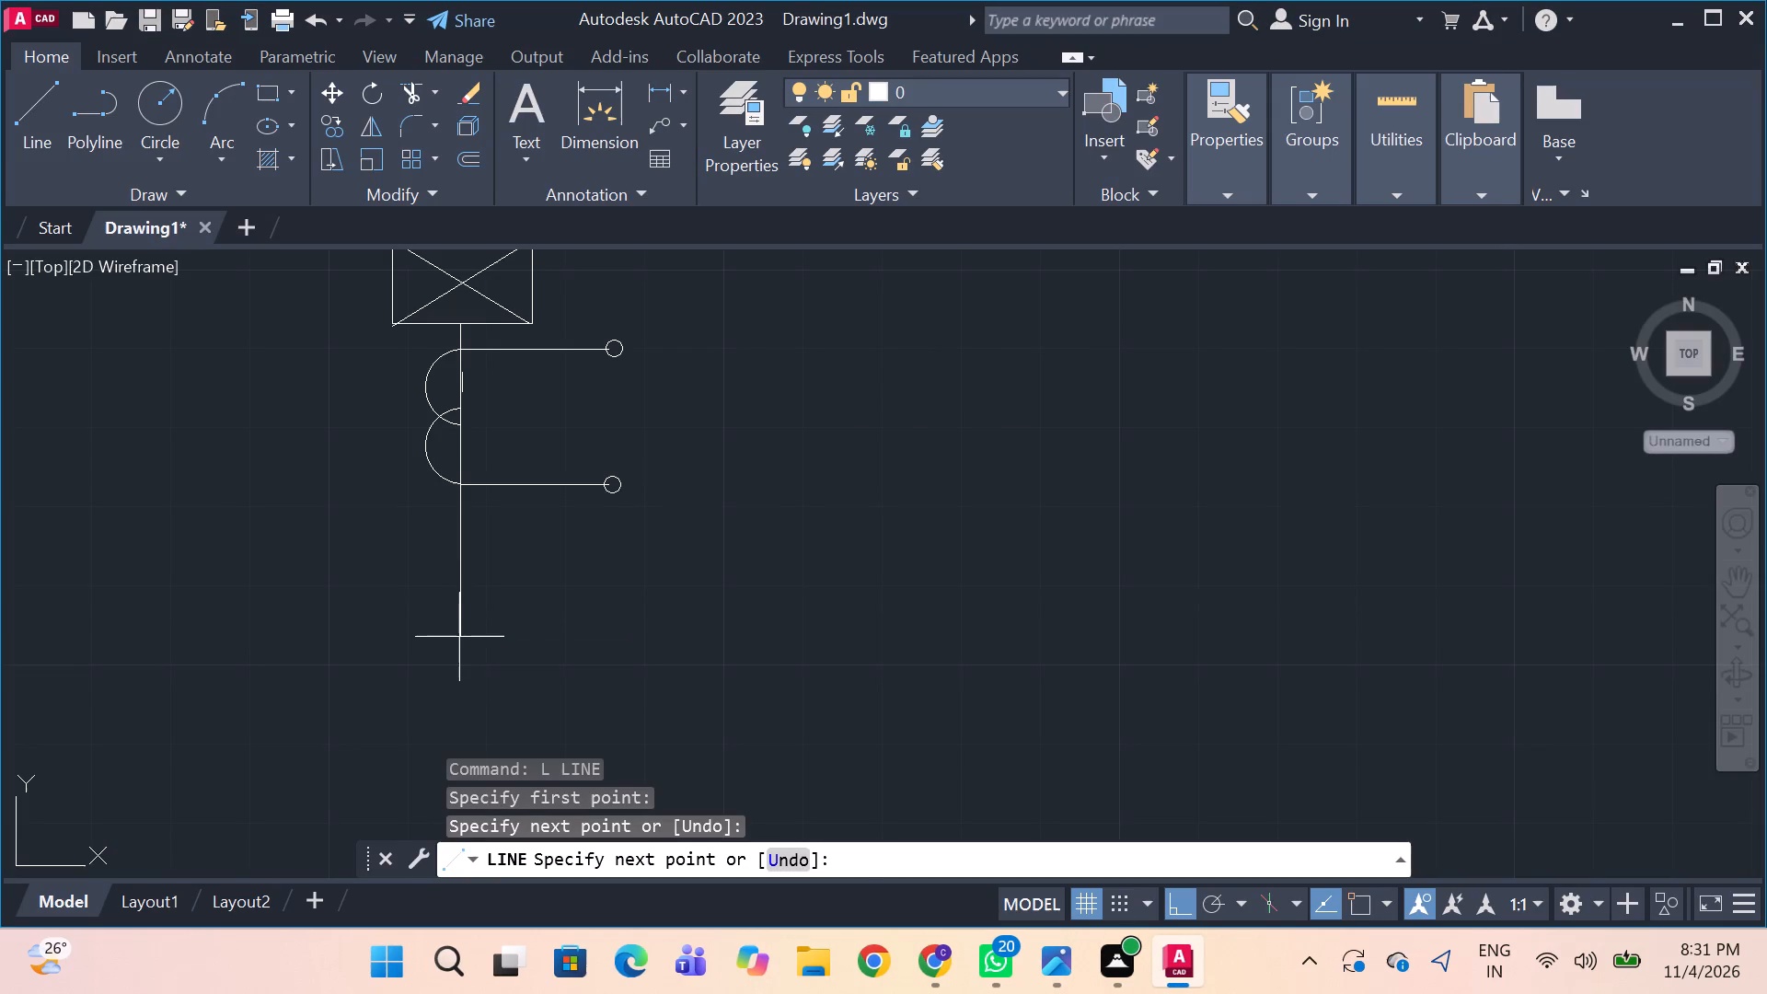
key("space")
Draw a circle of about 0.18 units radius in the free area right of the feeder line's lower end.
key("alt+Tab")
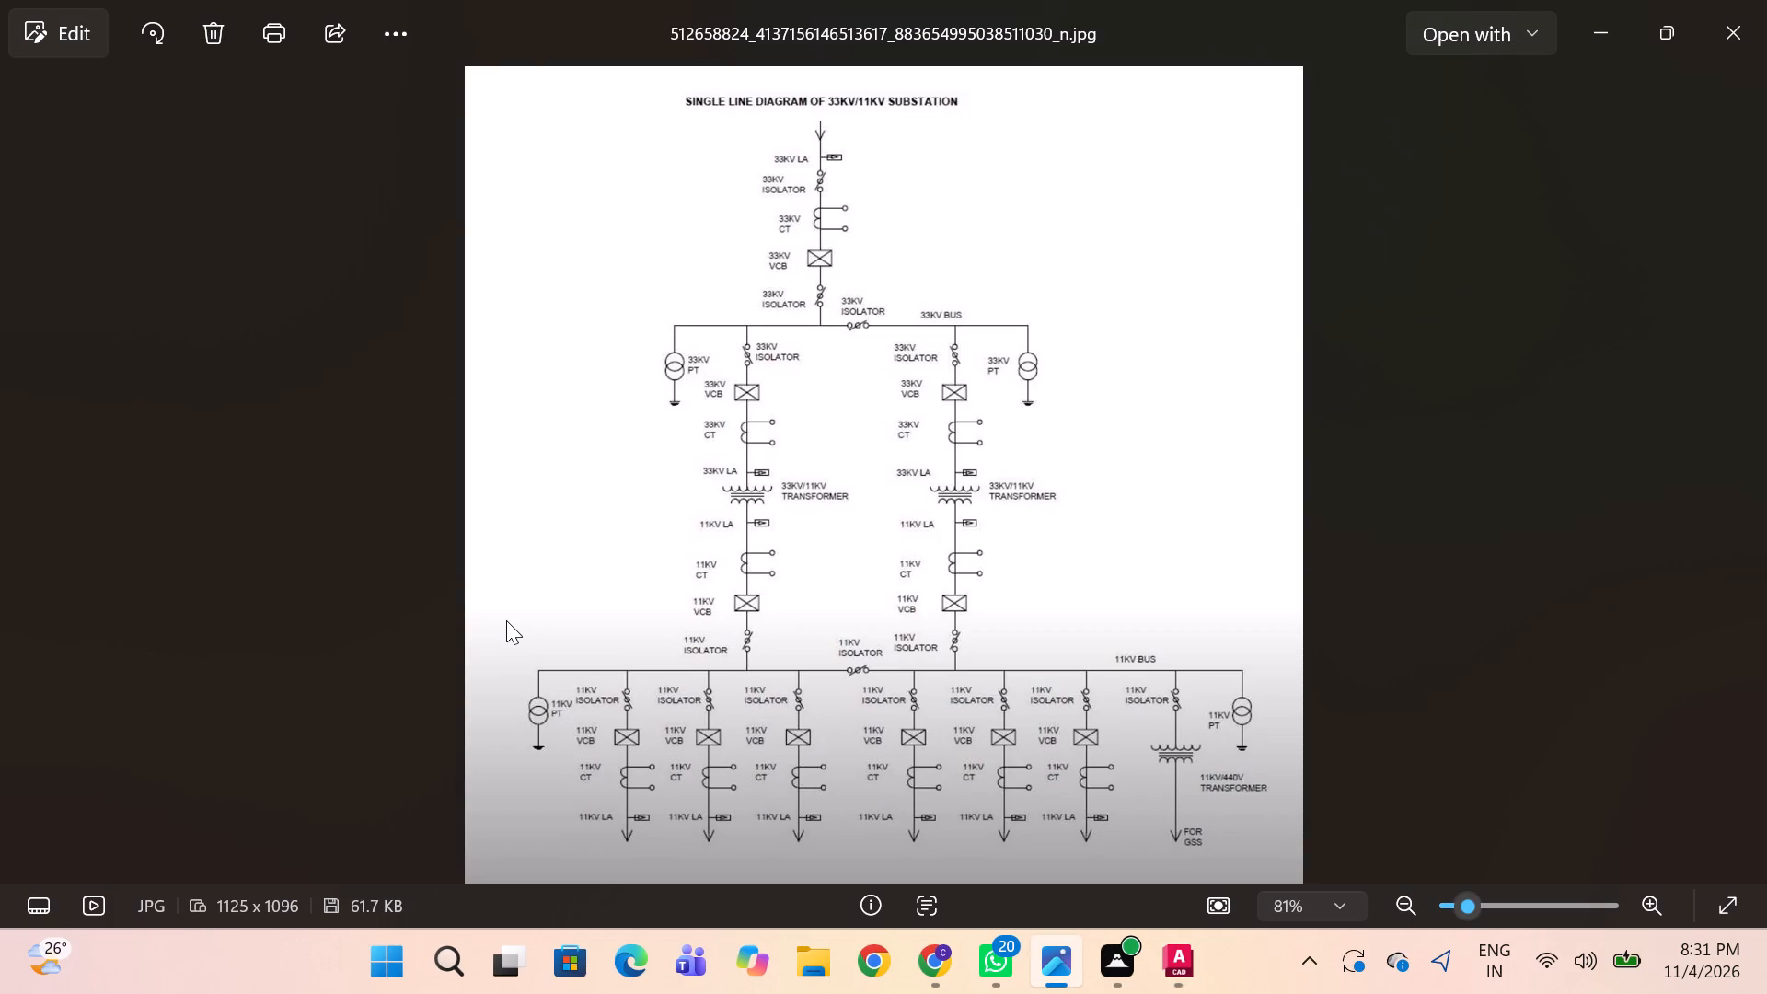
middle_click_drag(506, 620, 514, 578)
key("alt+Tab")
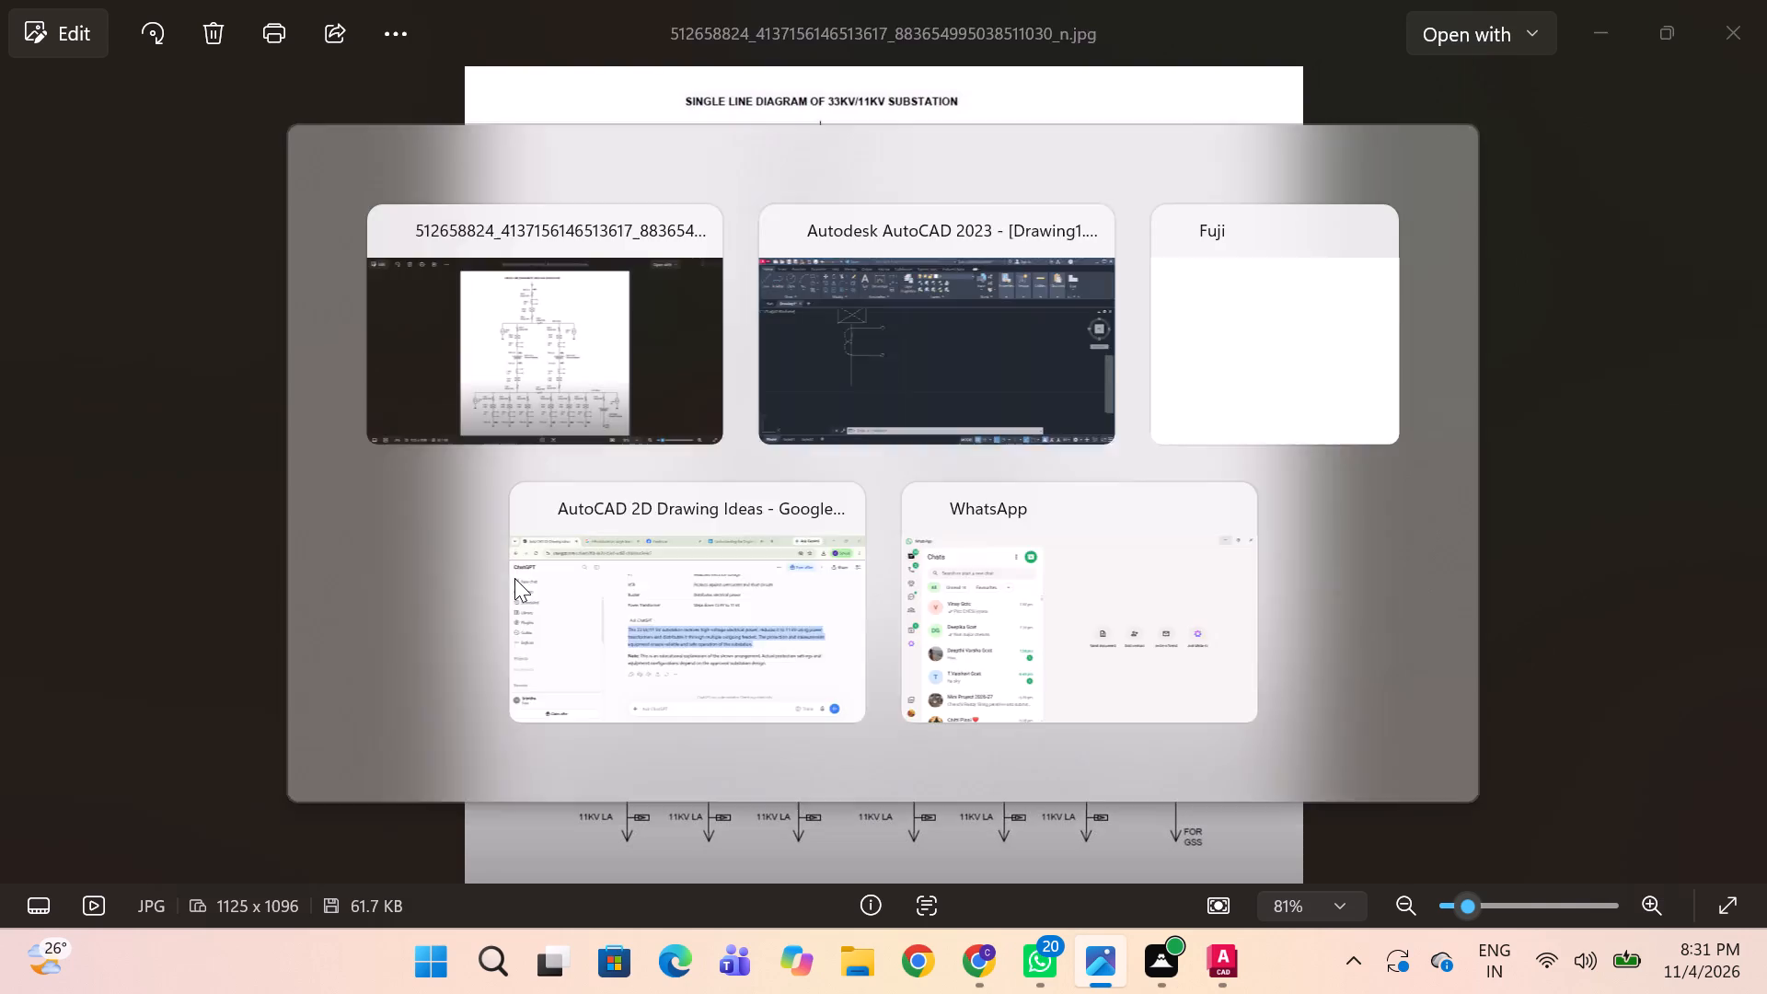
middle_click_drag(396, 663, 405, 529)
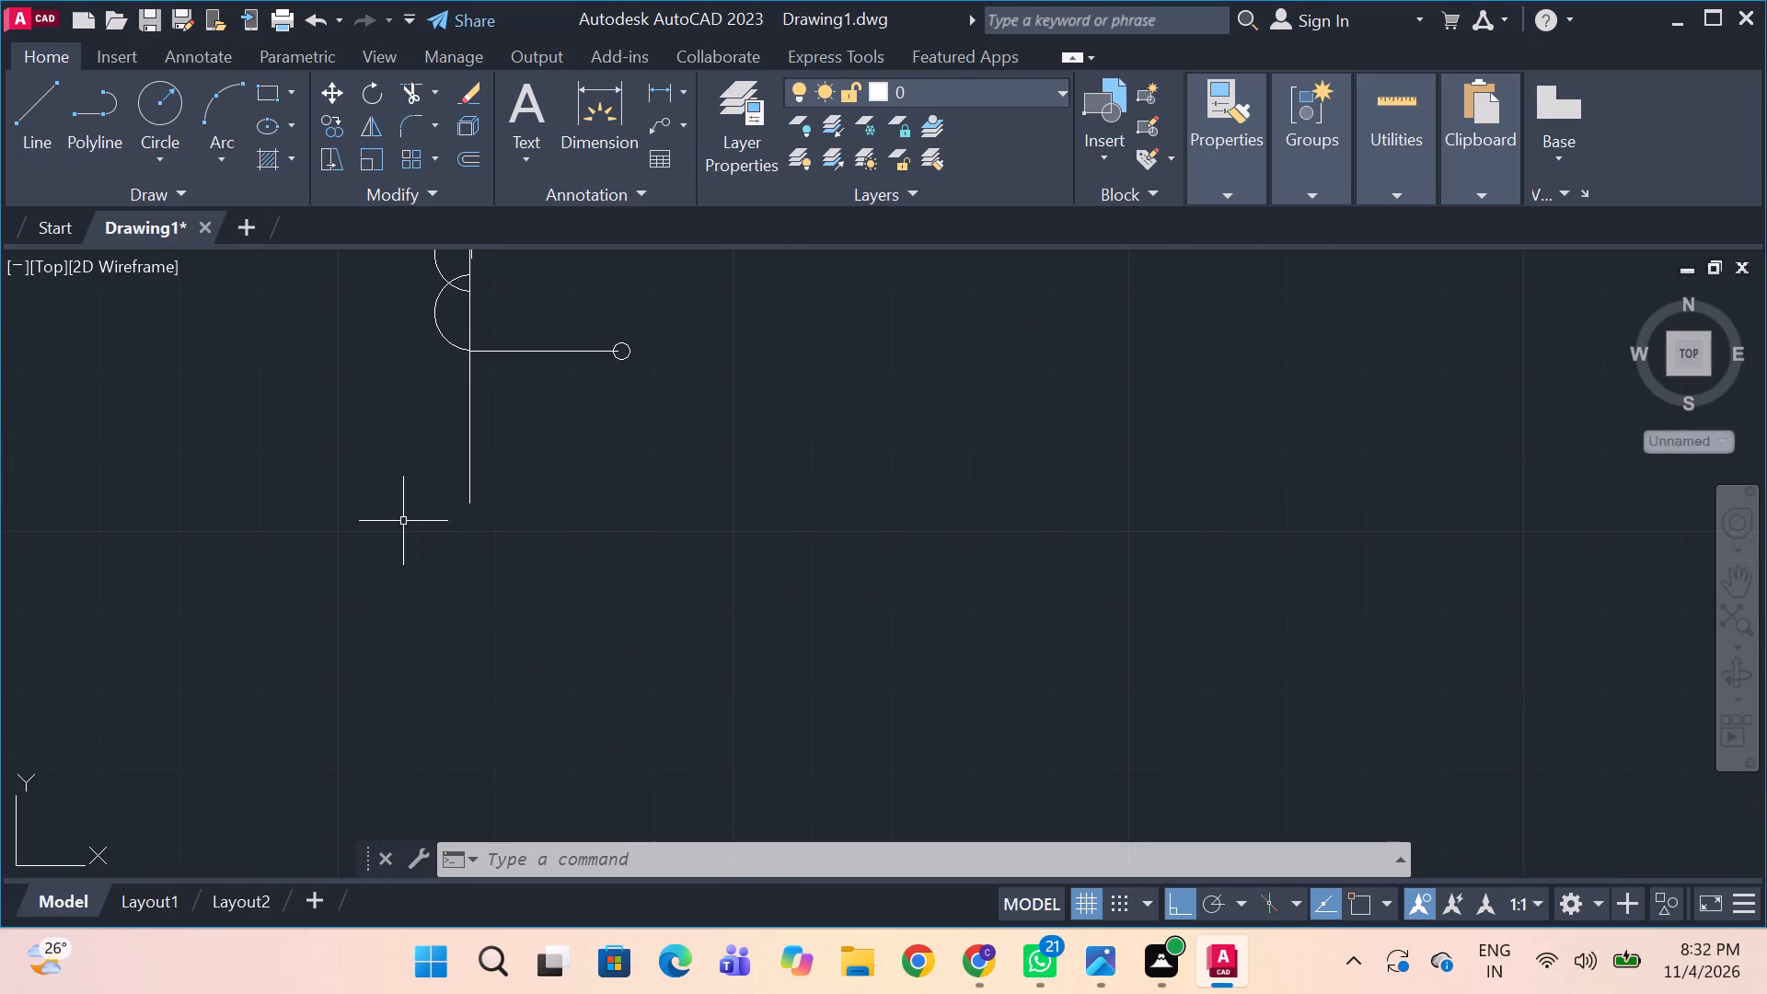
type("c")
key("space")
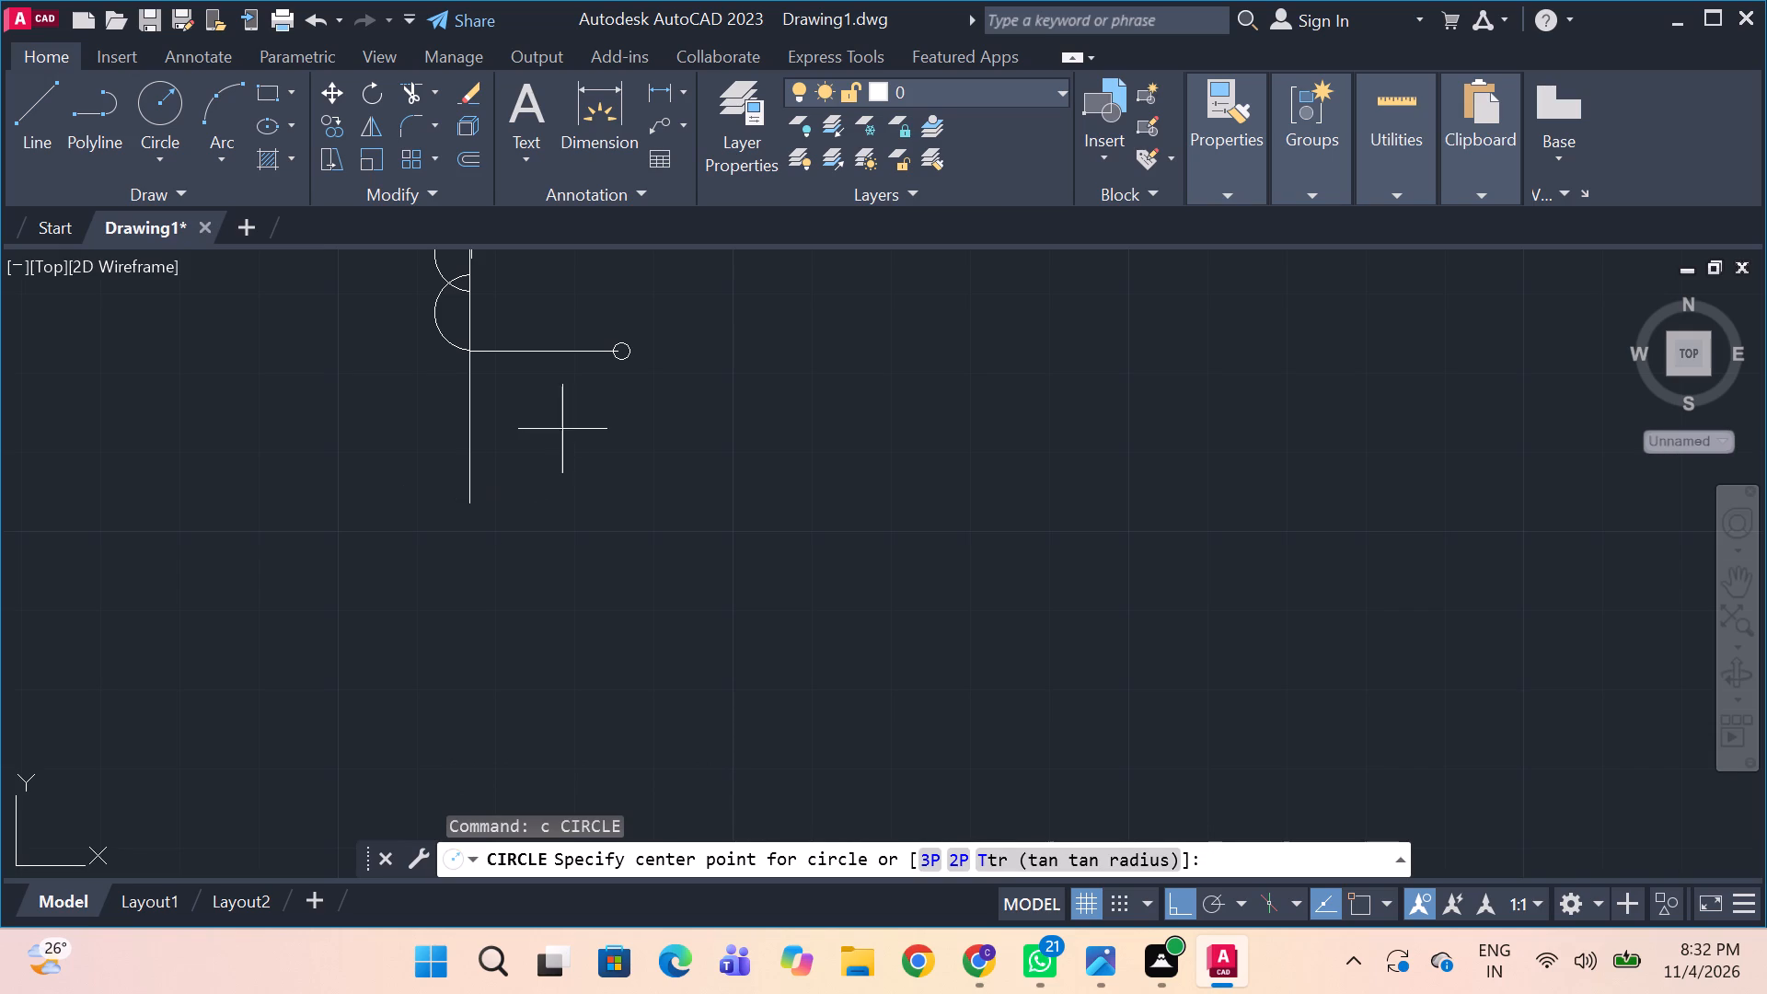
left_click_drag(748, 485, 756, 502)
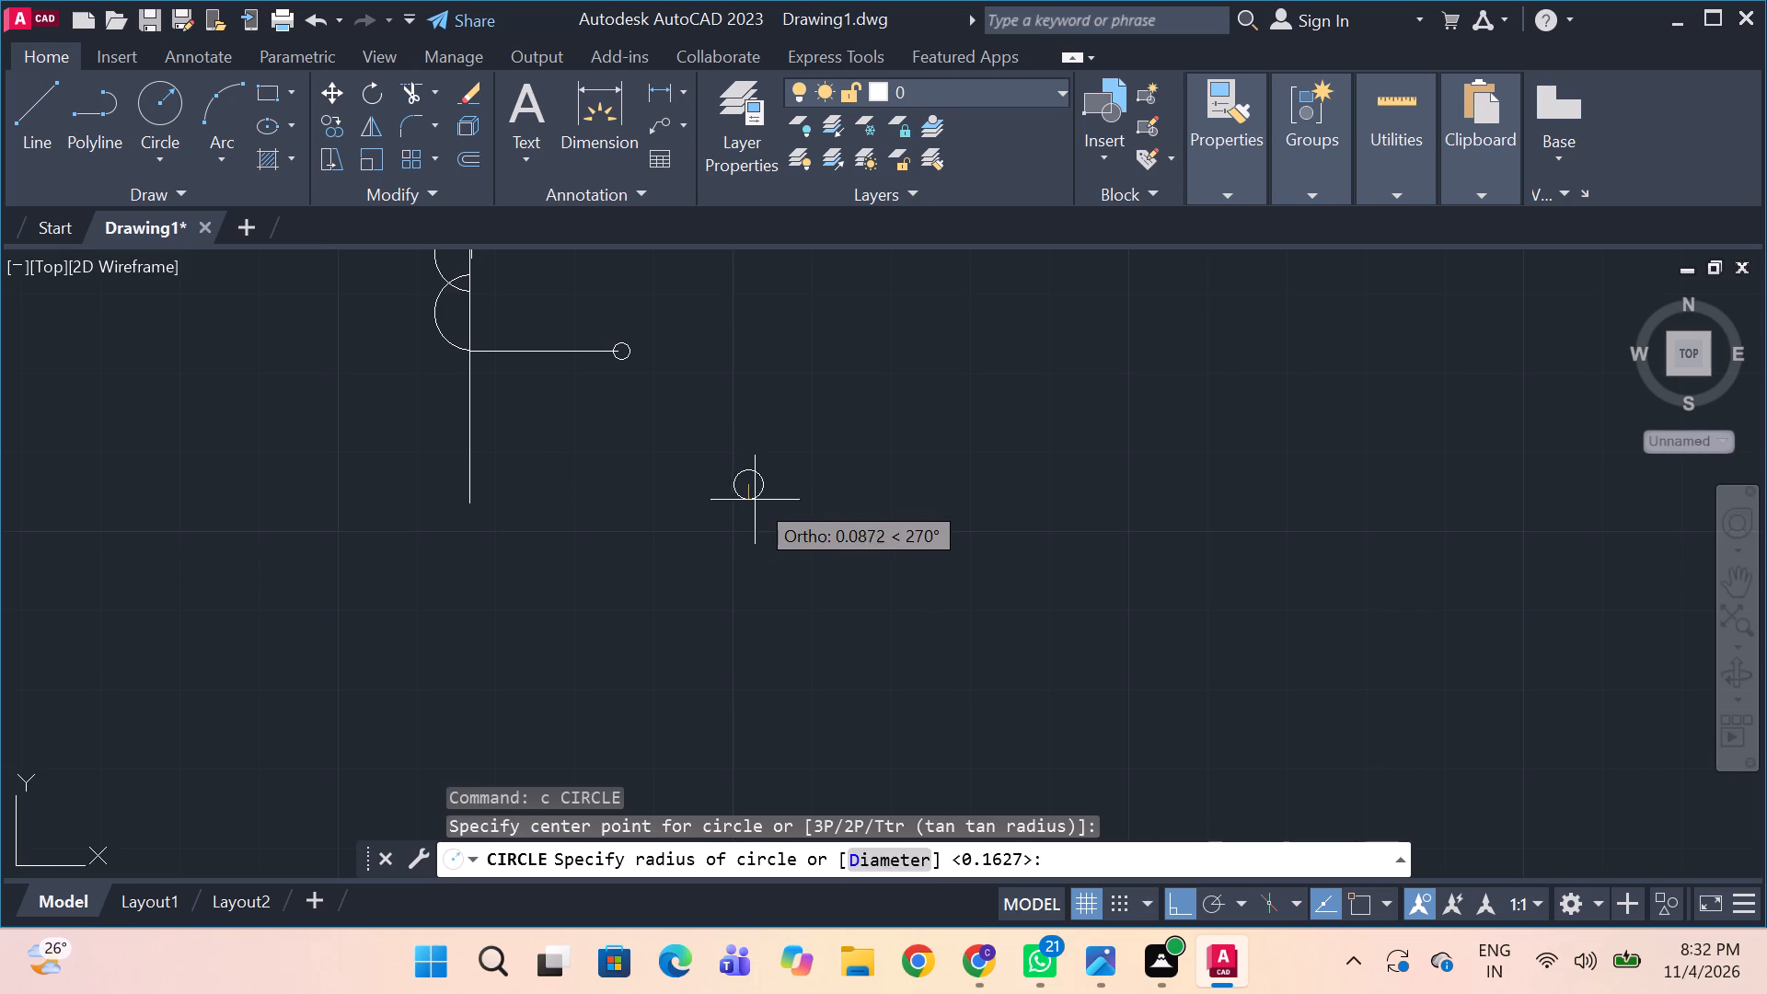
left_click_drag(756, 502, 765, 514)
left_click(765, 514)
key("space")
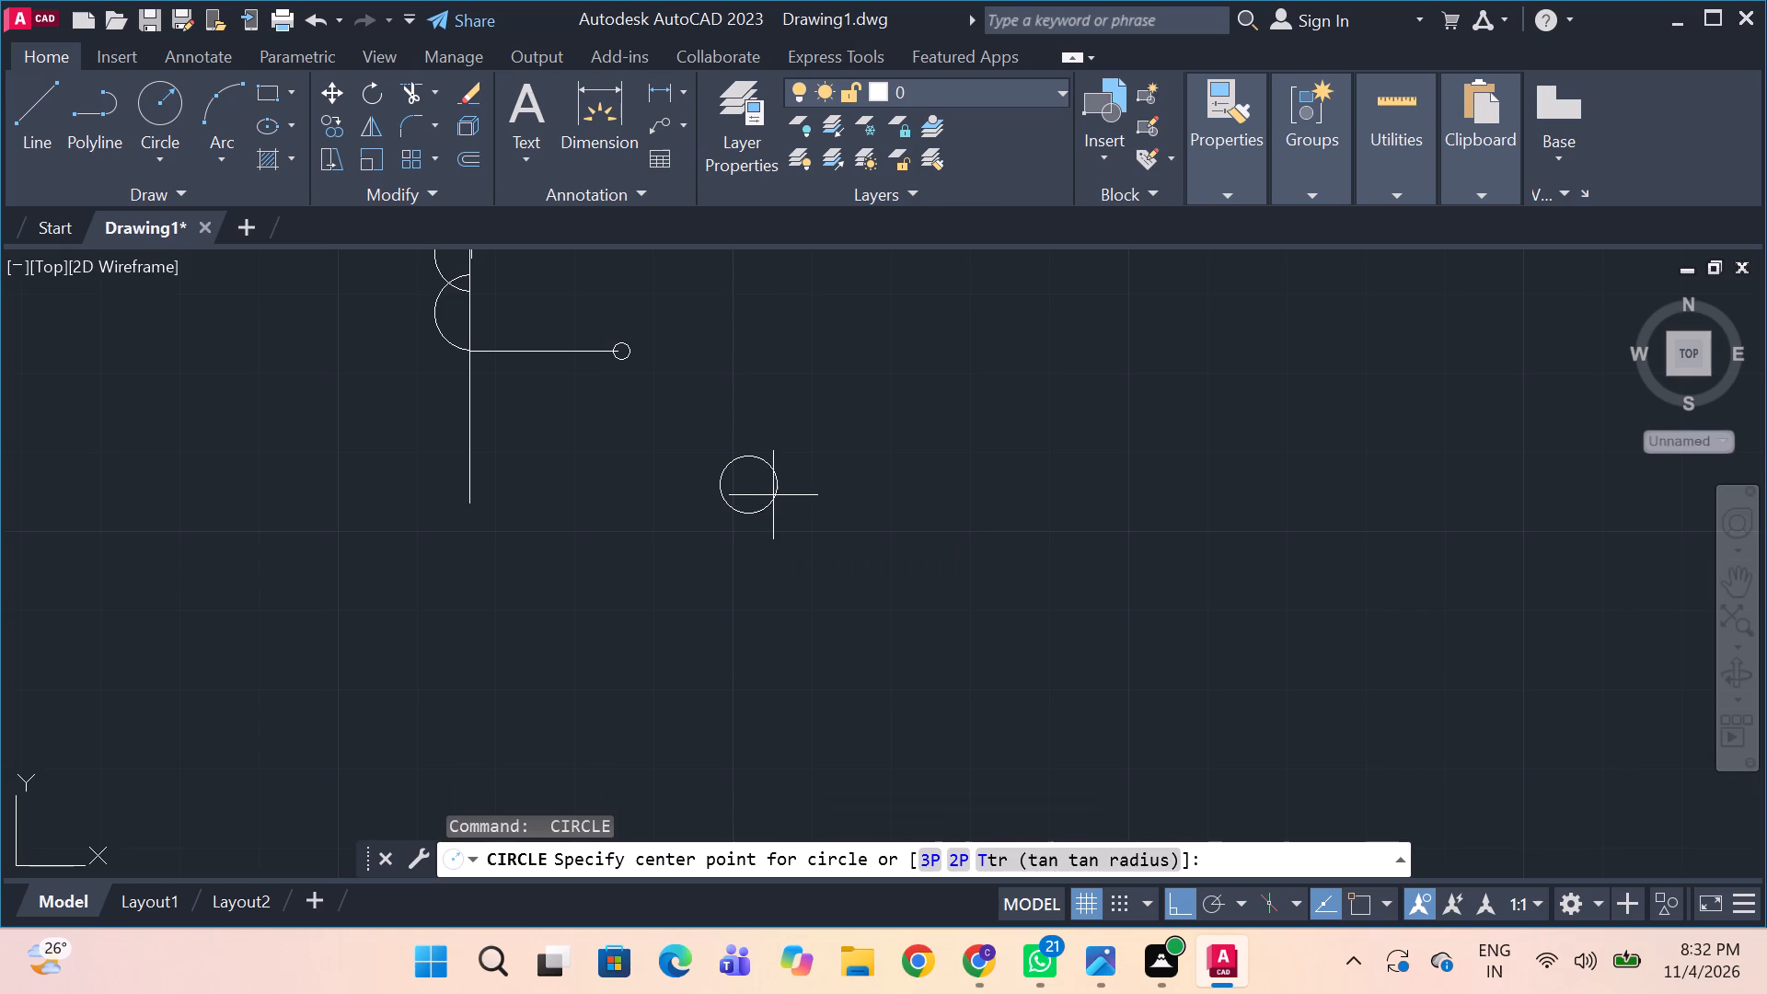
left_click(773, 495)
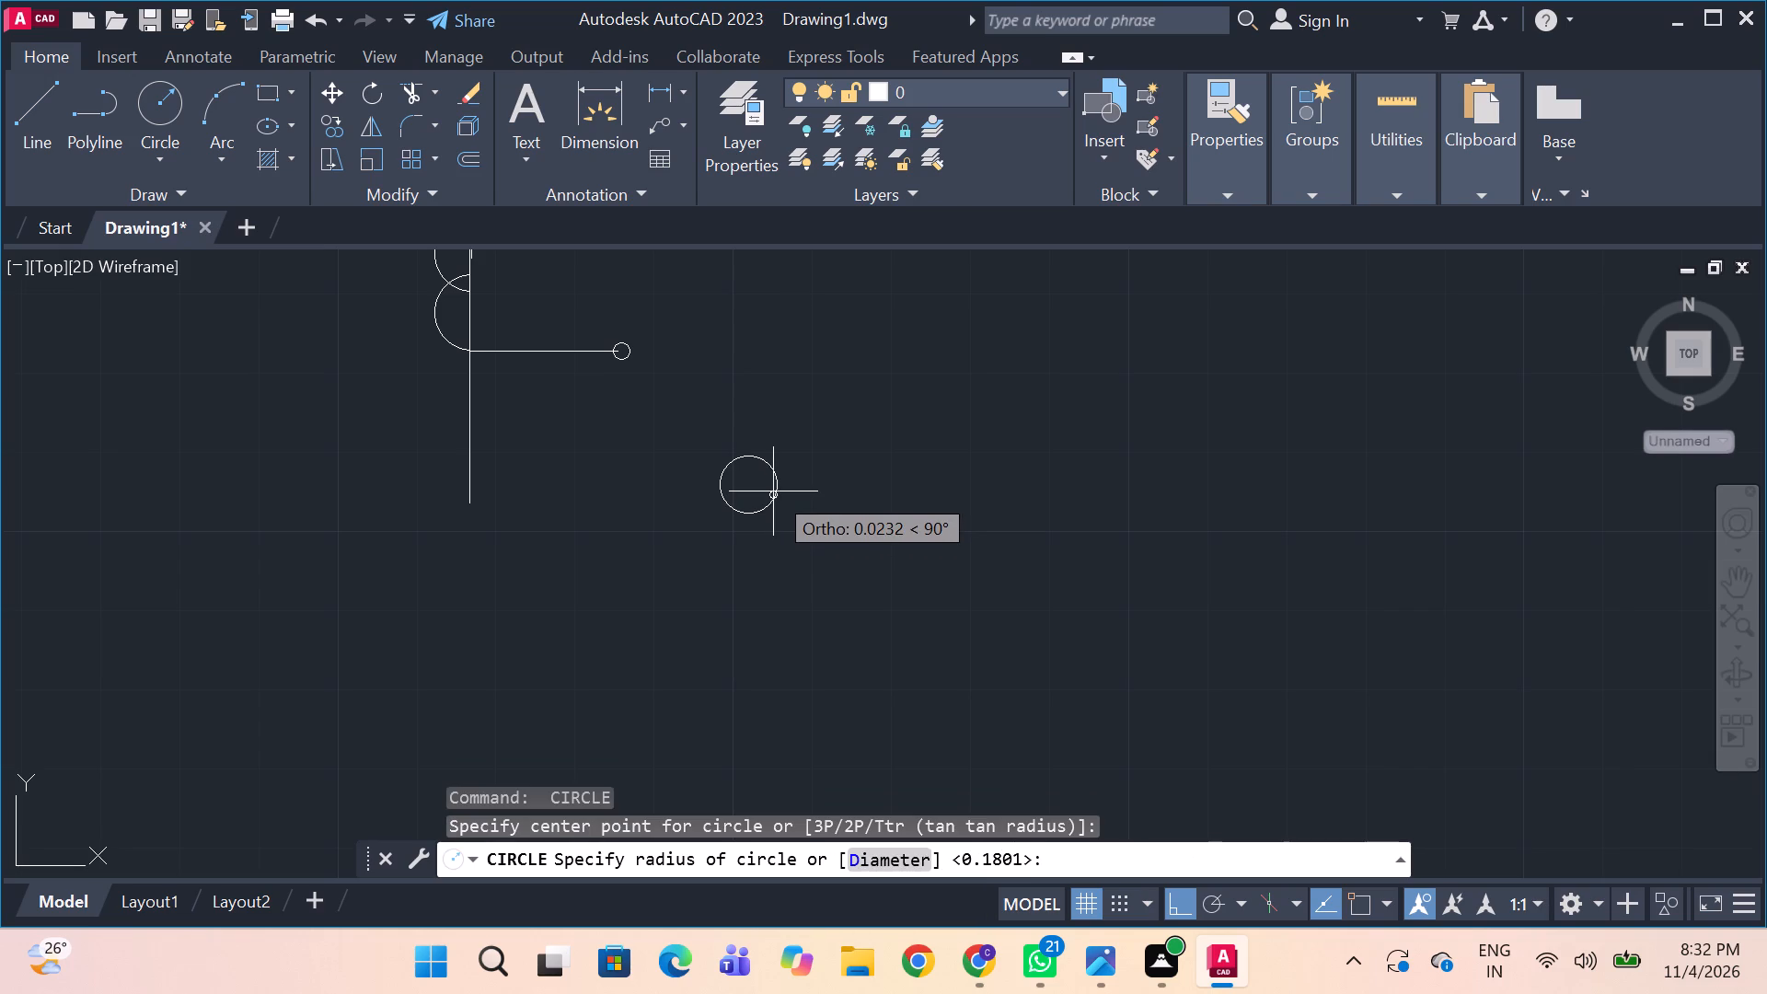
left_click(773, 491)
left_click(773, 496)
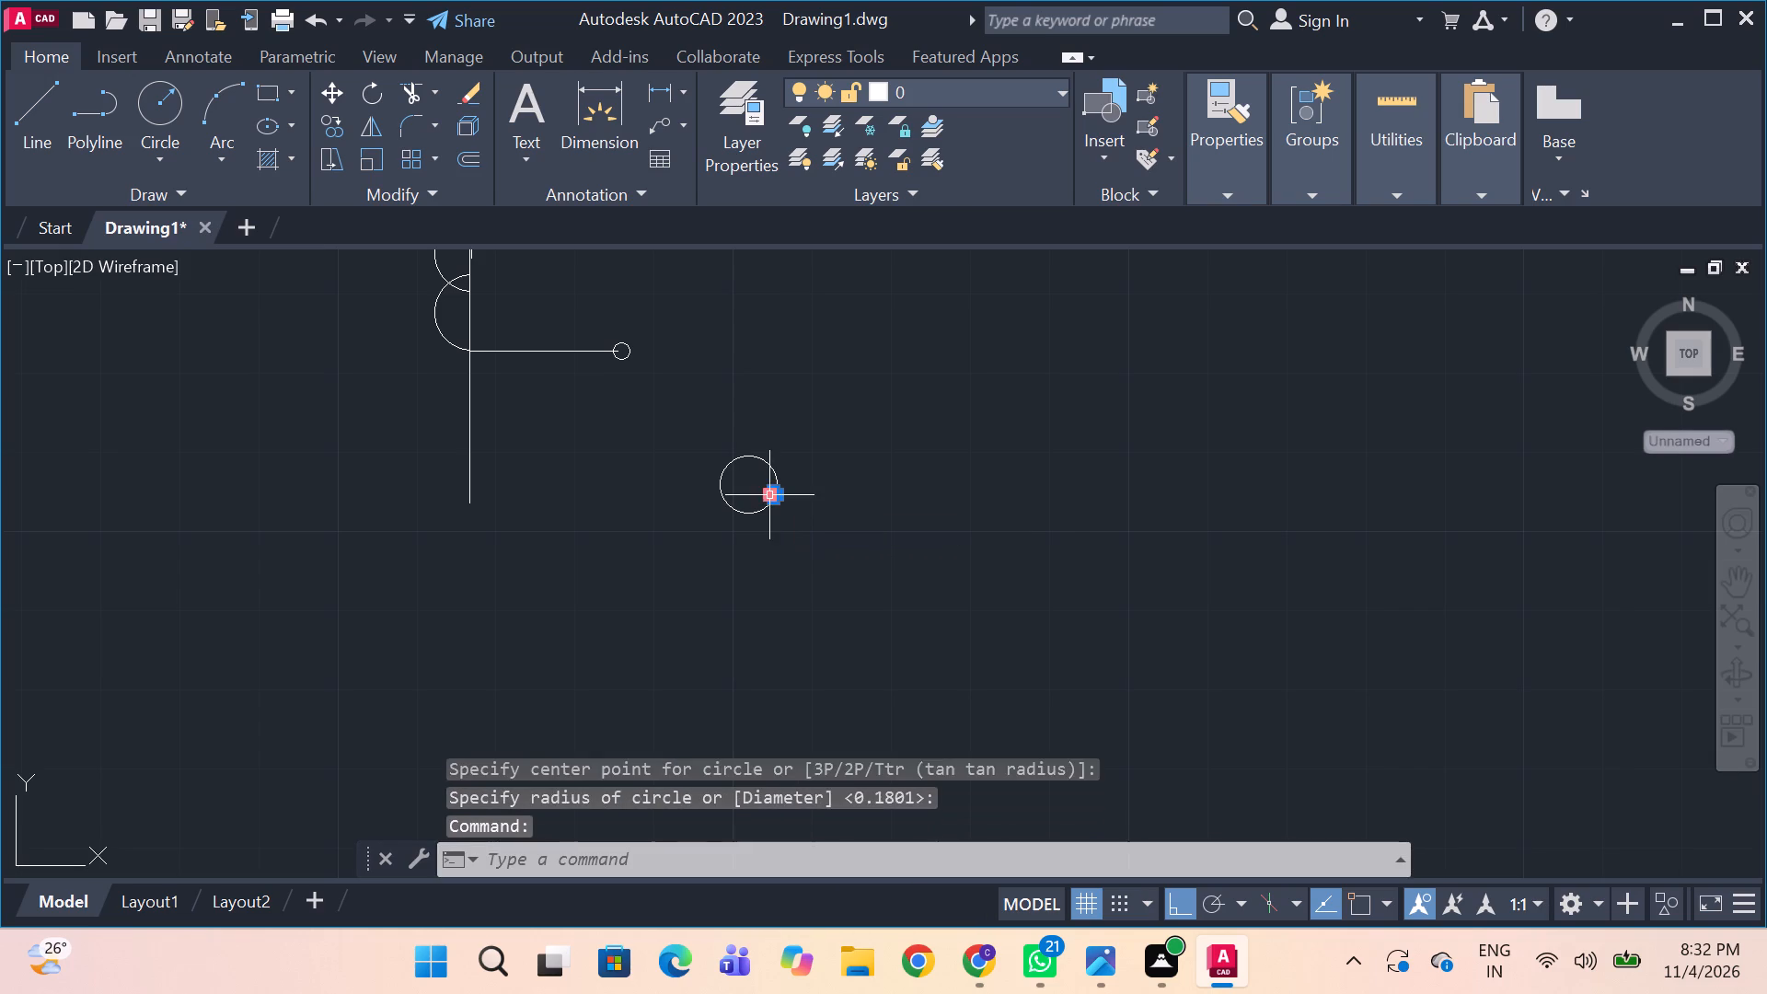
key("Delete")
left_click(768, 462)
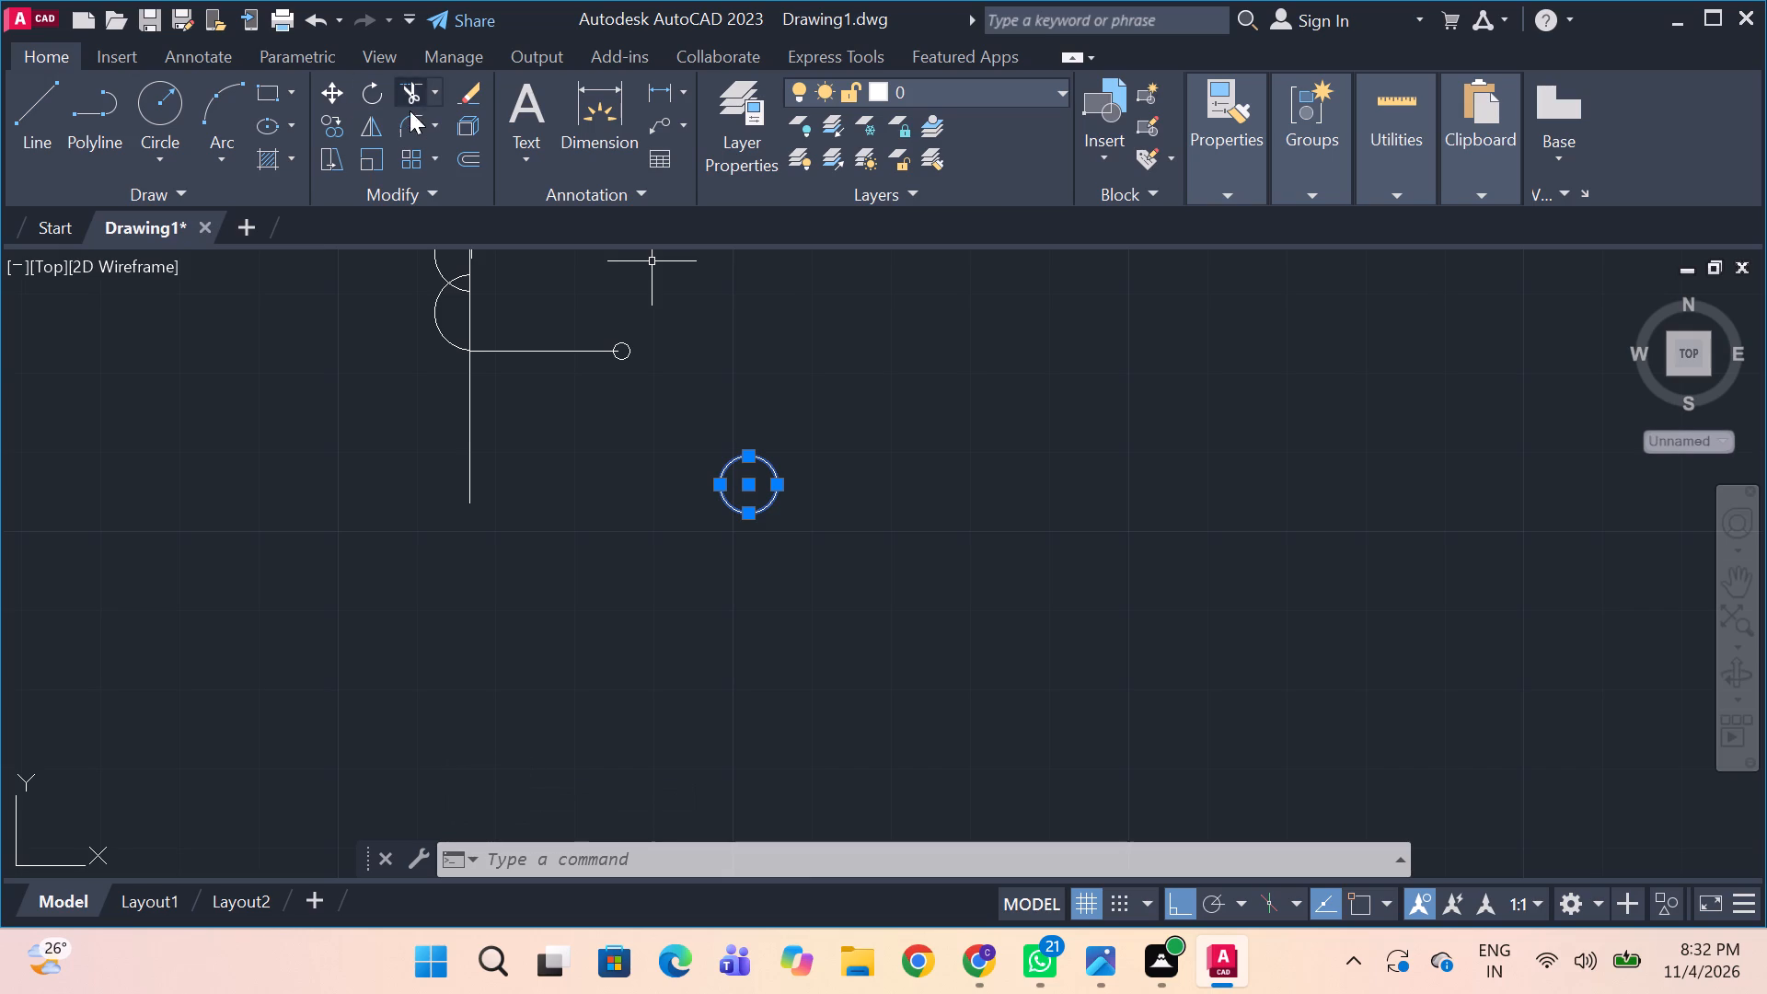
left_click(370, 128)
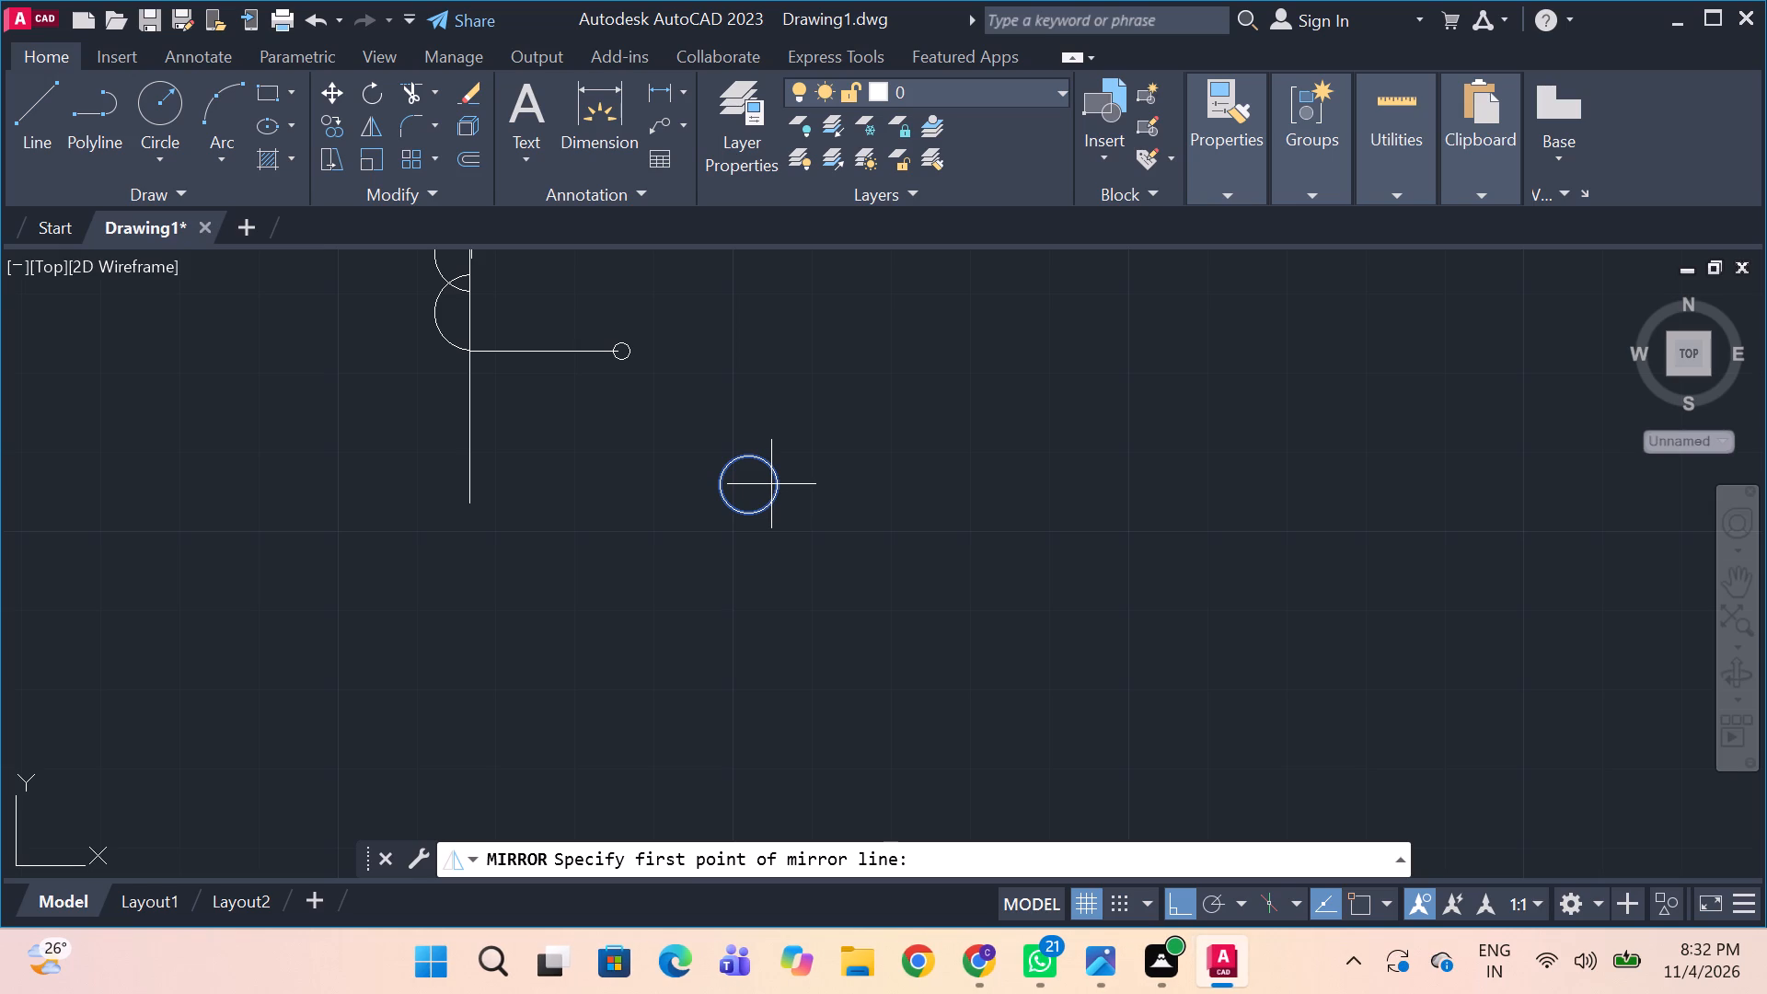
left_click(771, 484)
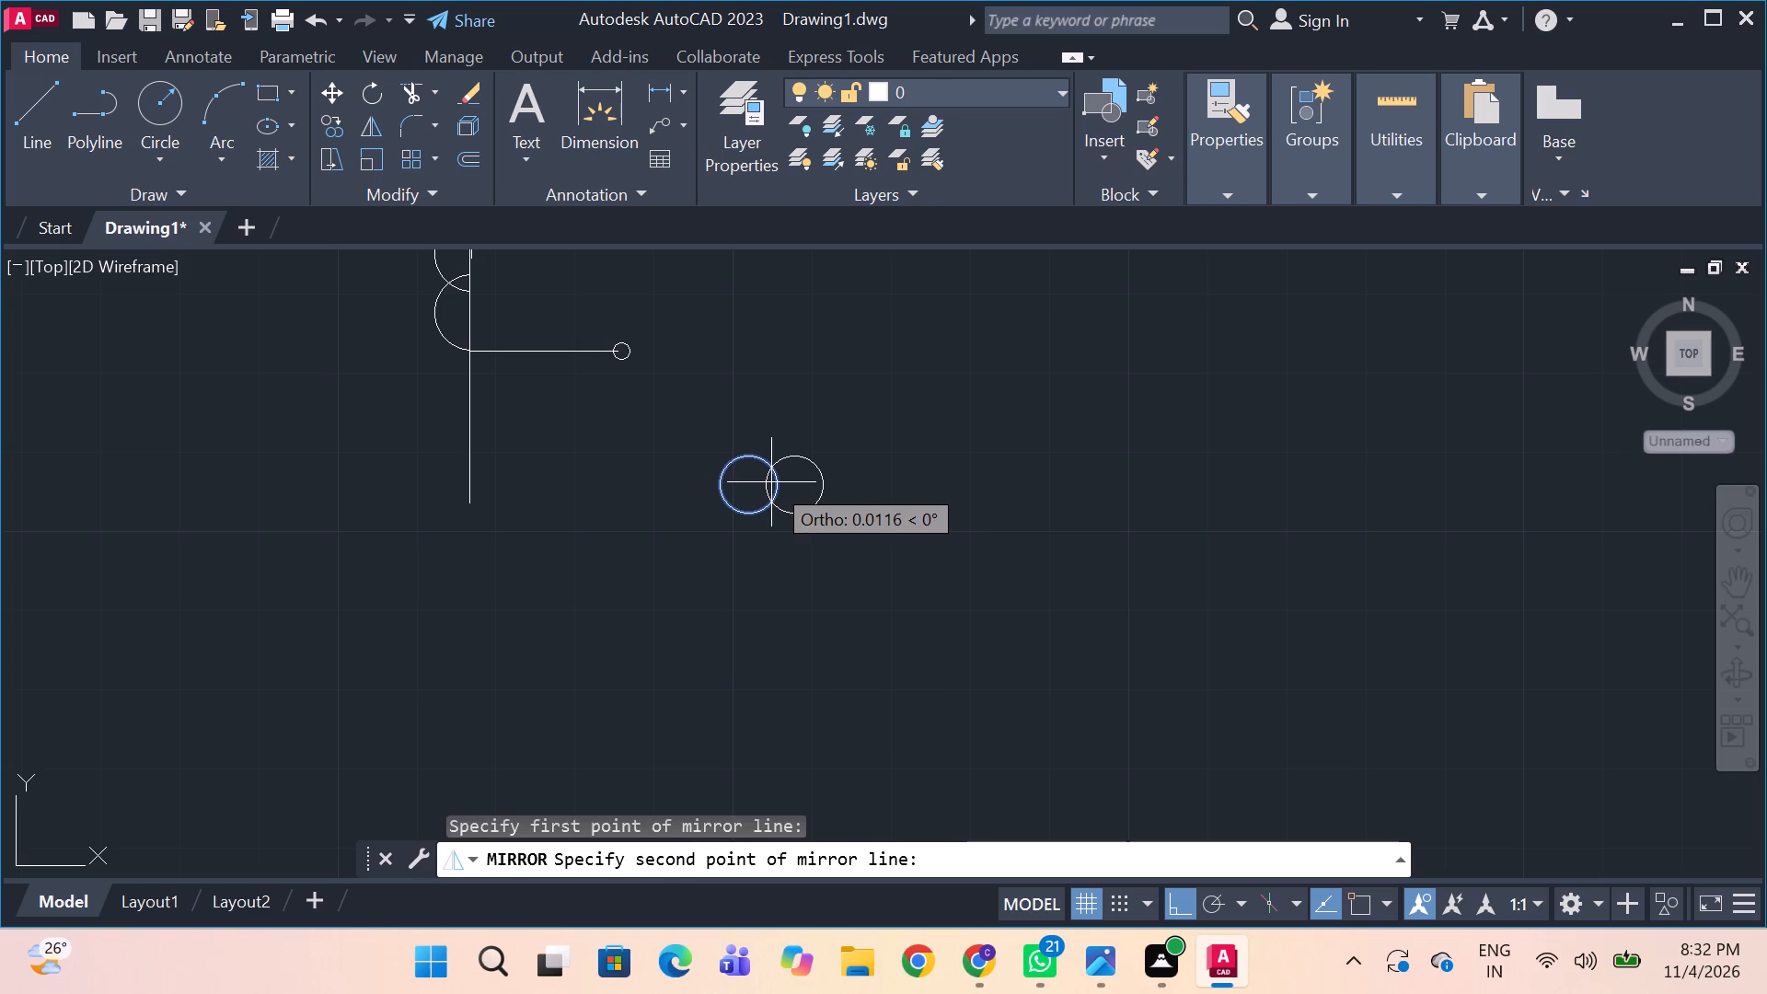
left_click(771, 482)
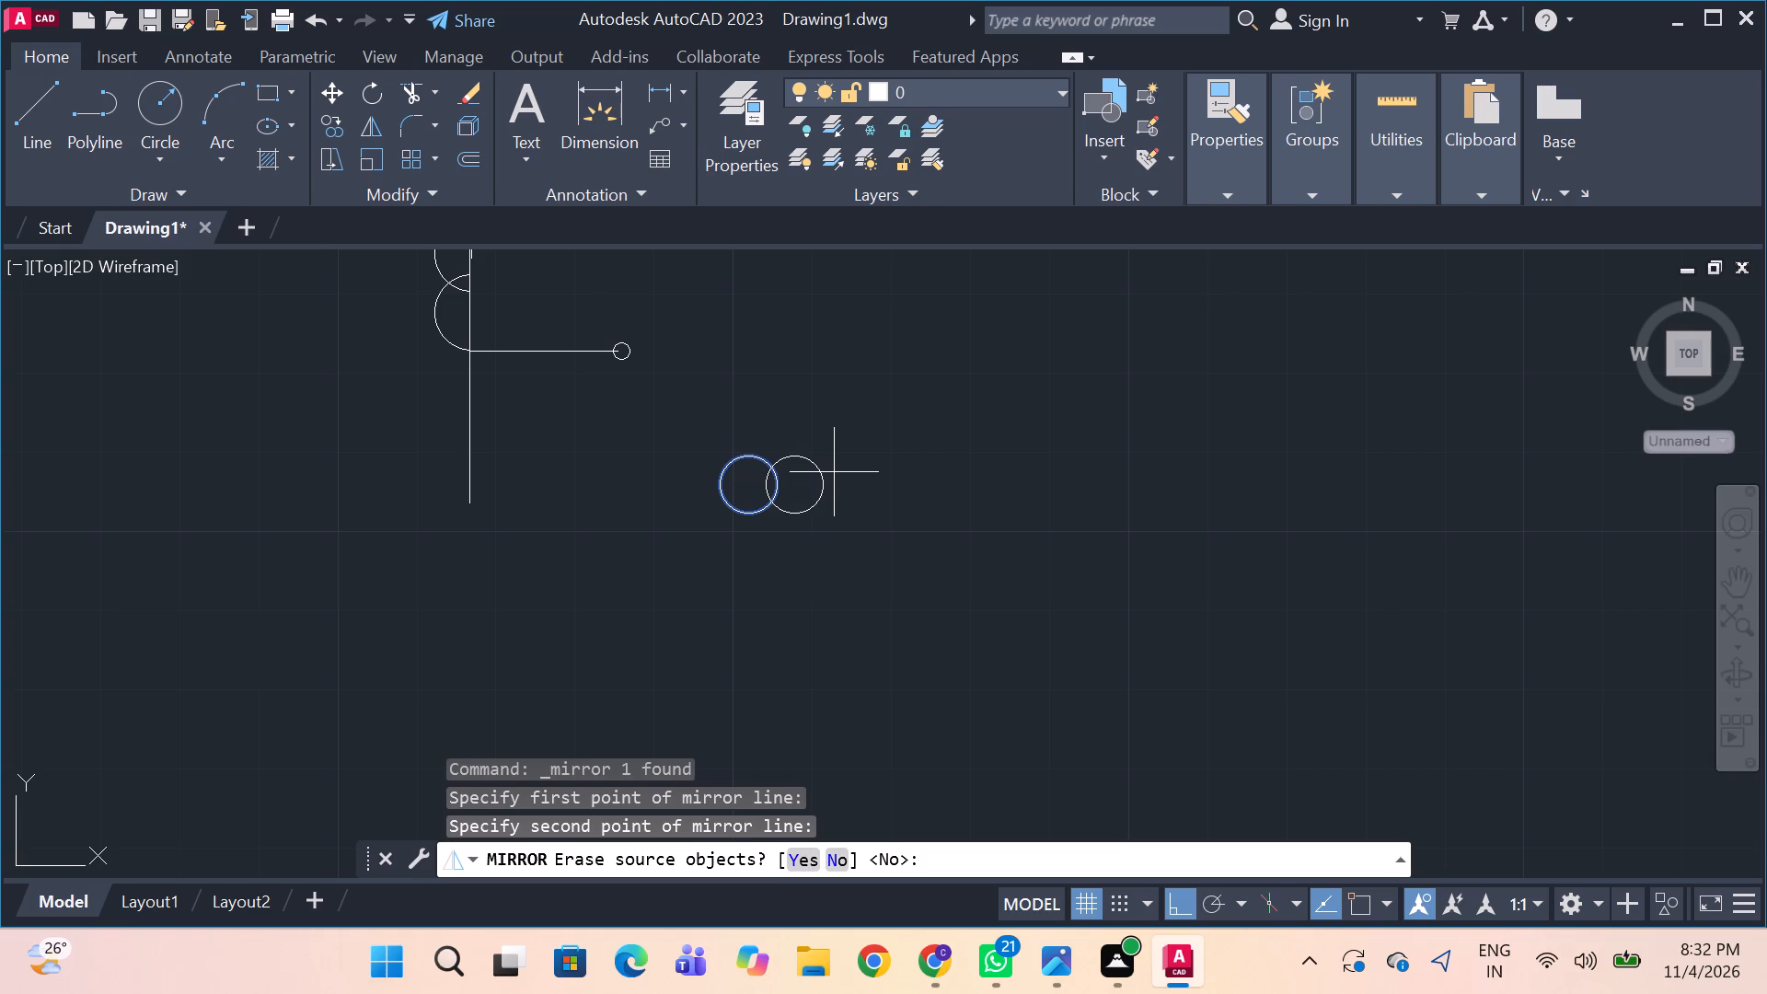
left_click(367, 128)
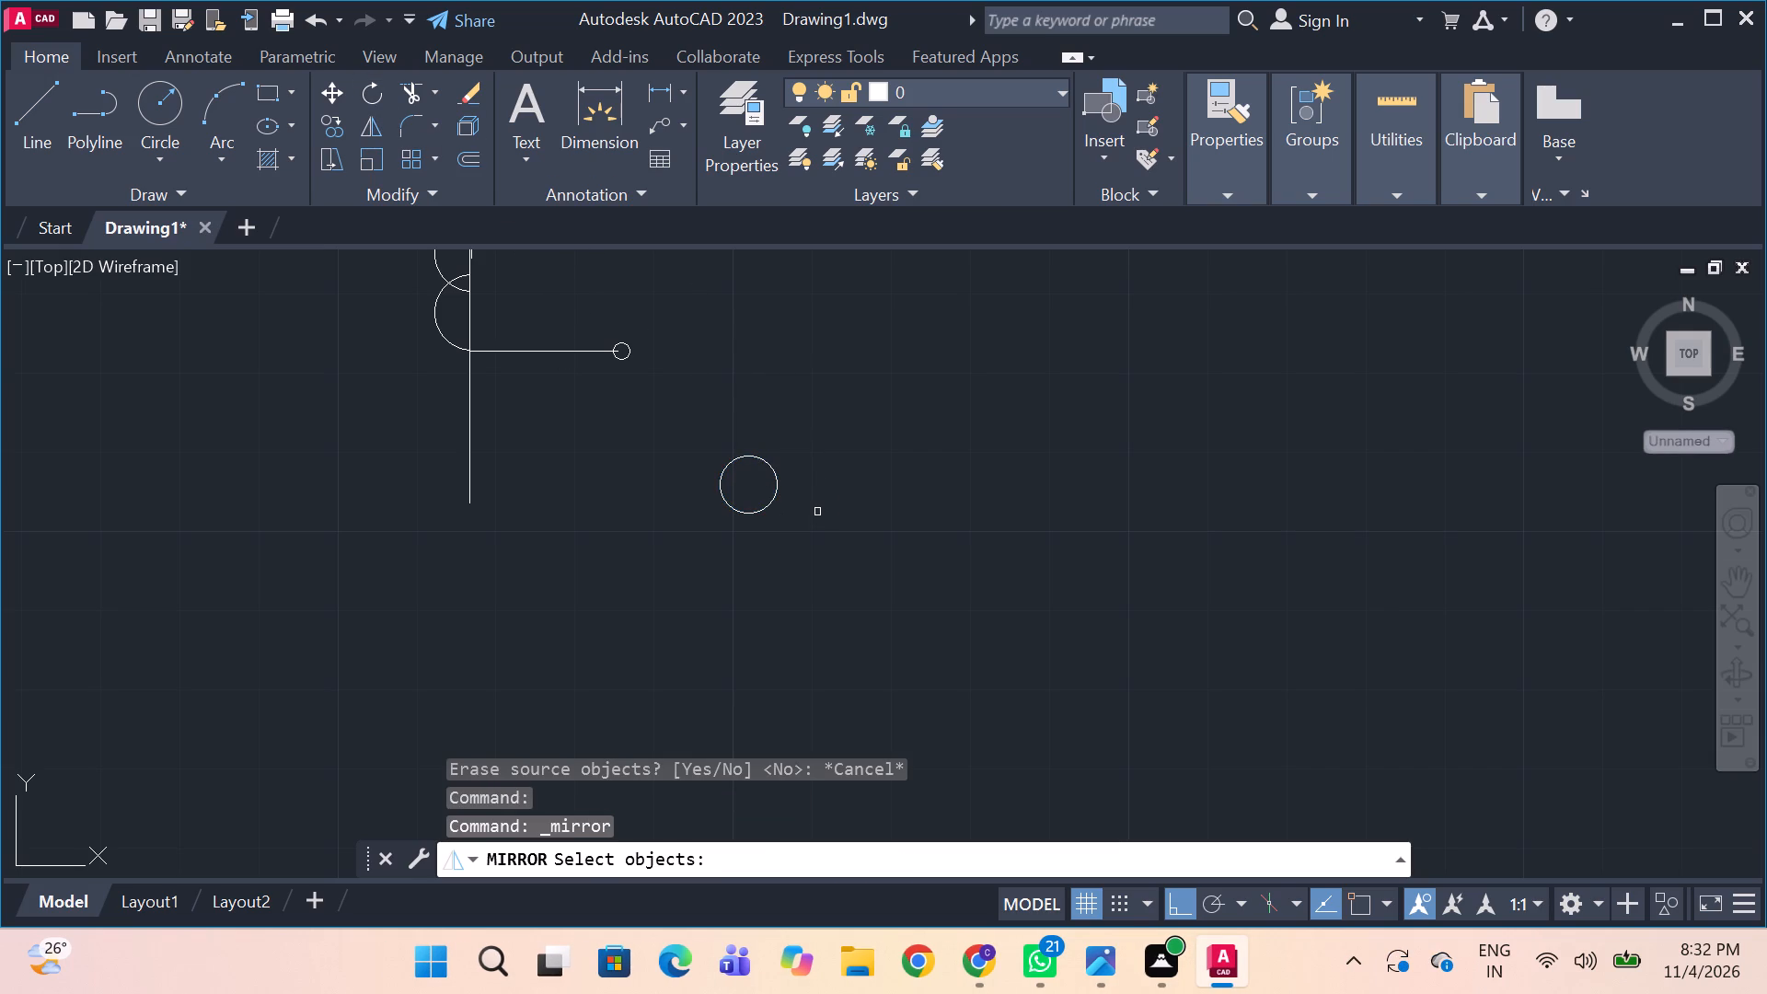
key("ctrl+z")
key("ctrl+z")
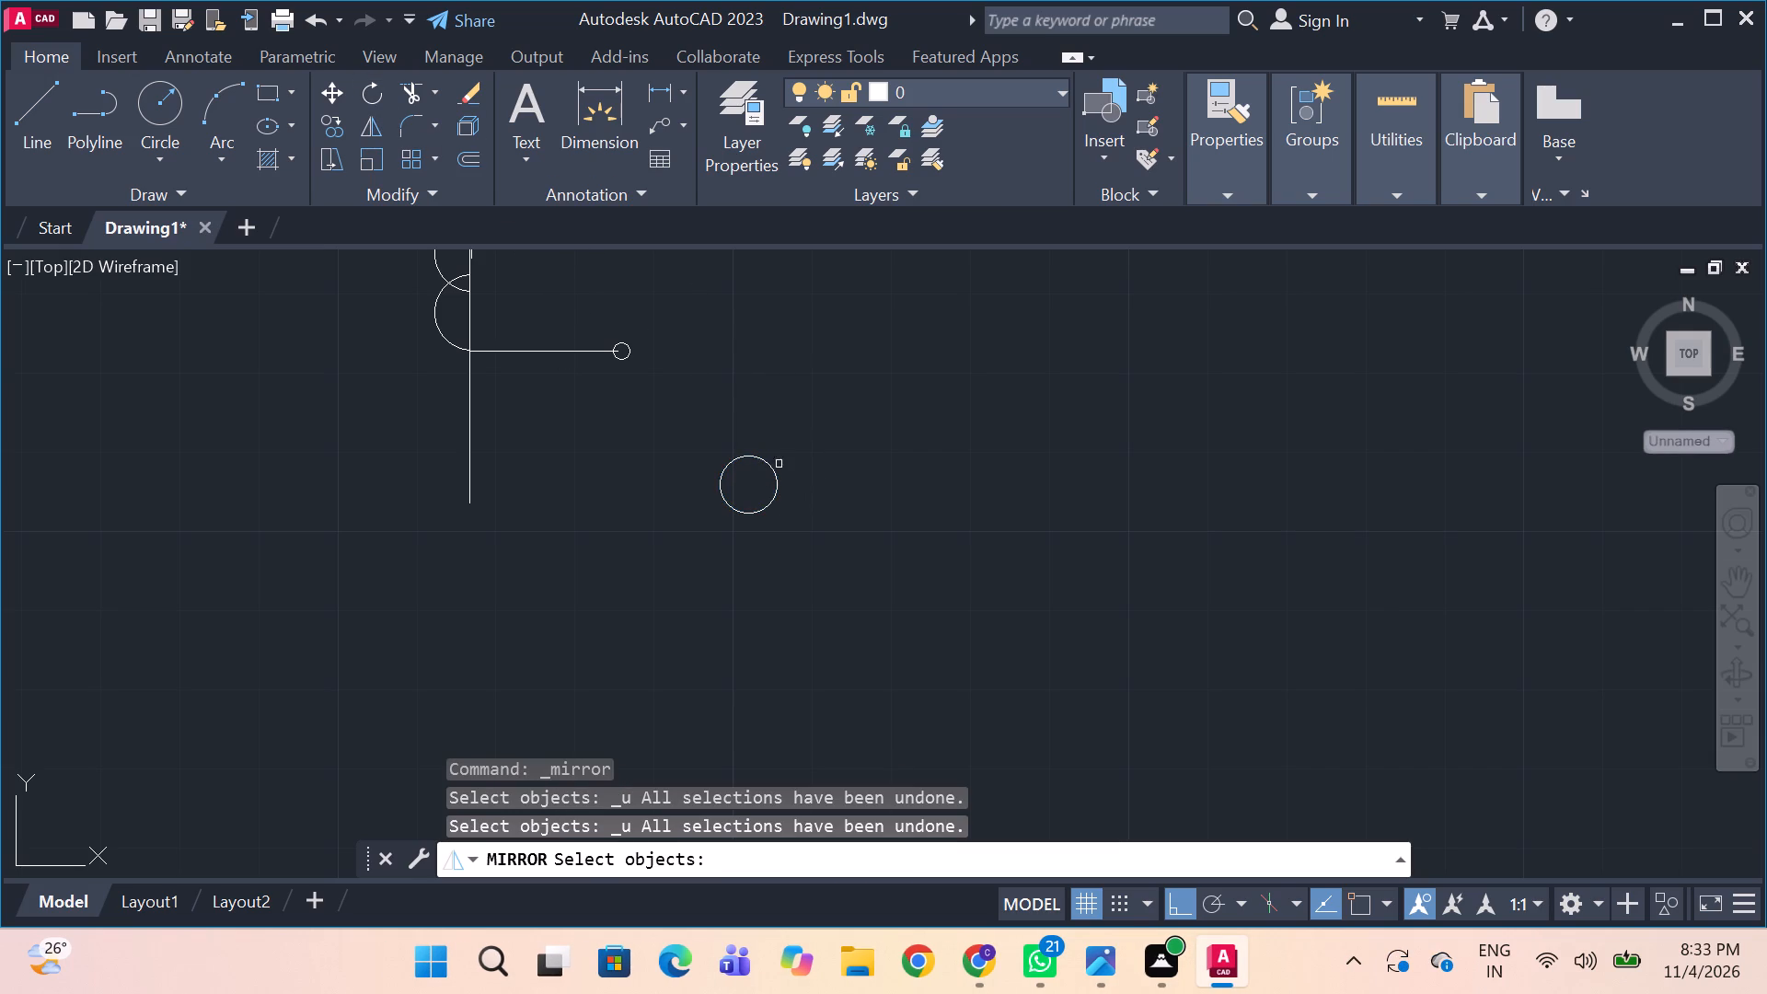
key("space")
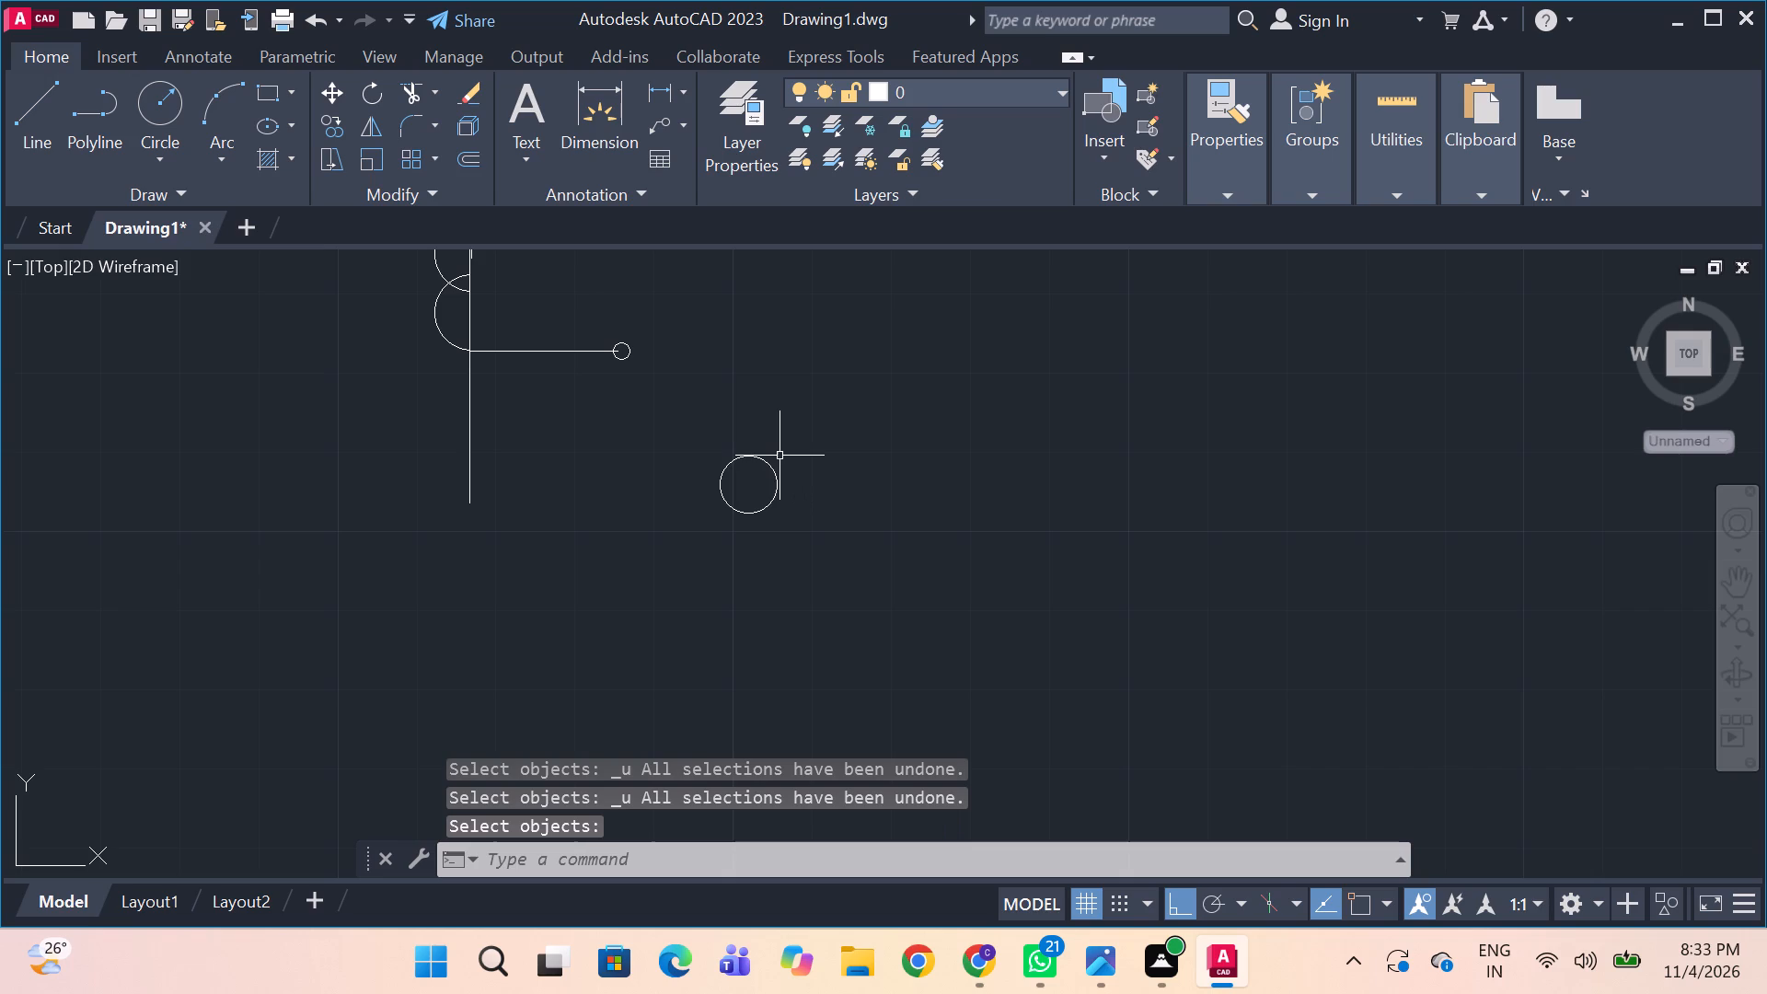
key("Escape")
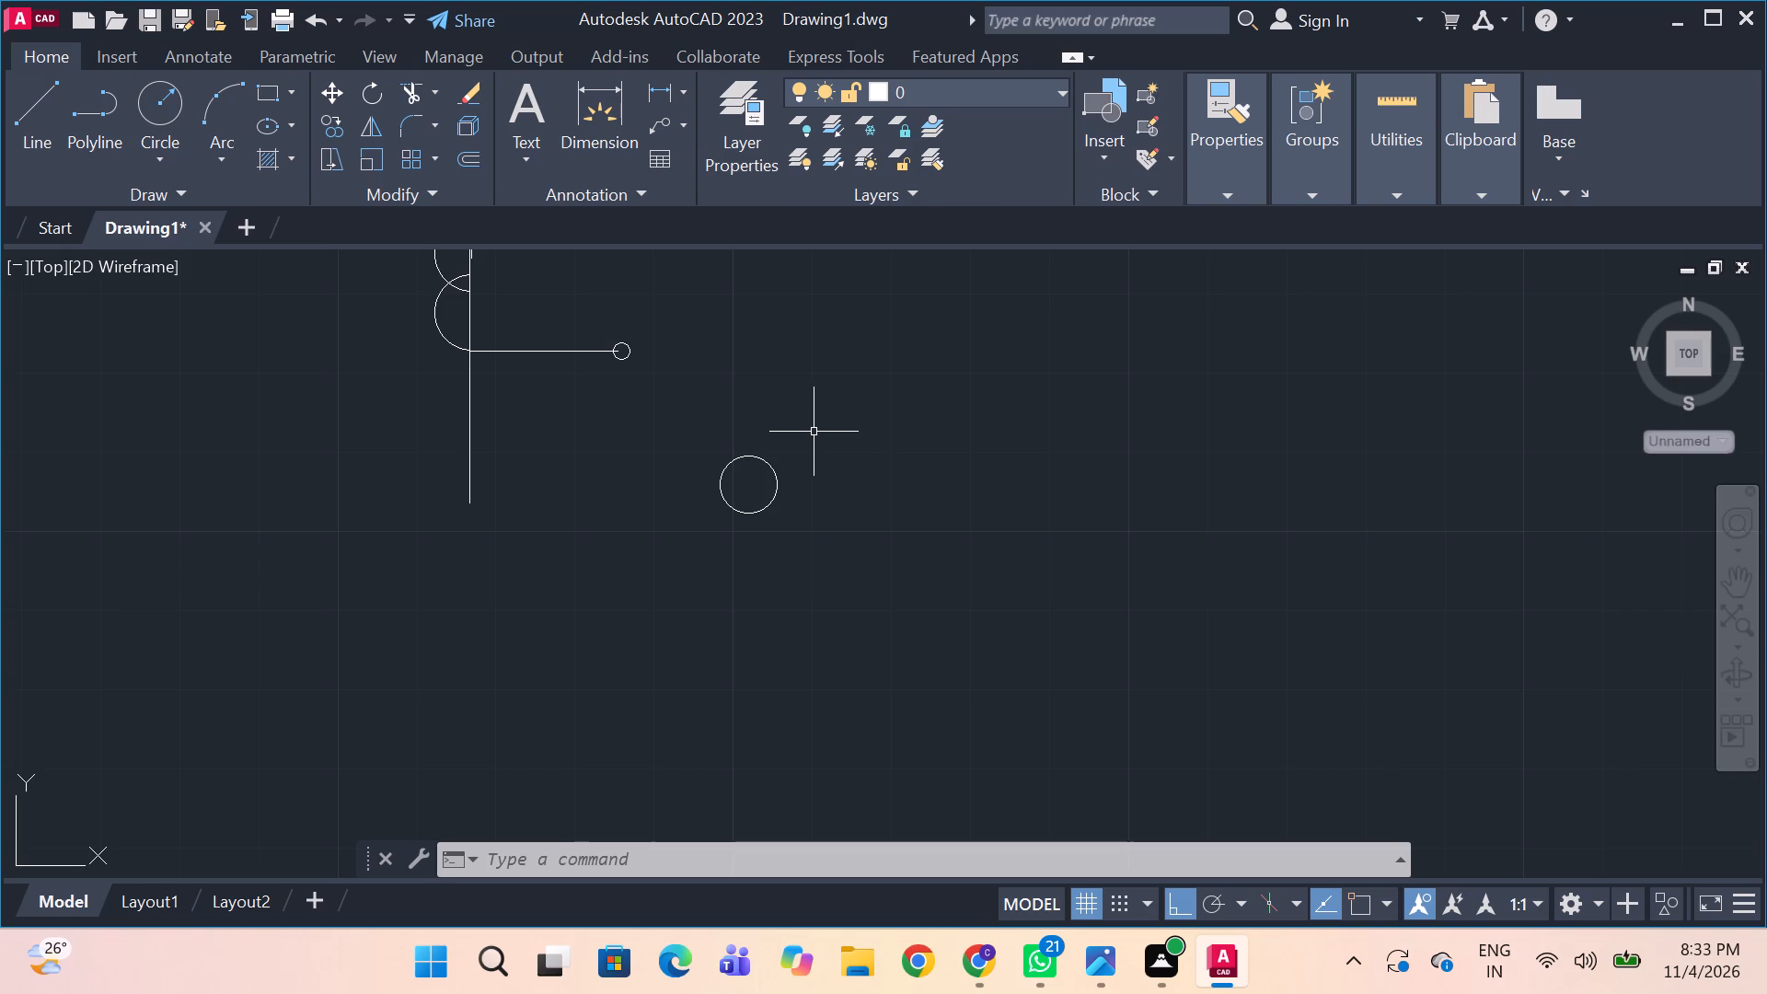
Mirror the free circle rightward, and likewise its copy, across vertical axes just inside their right edges, keeping the originals, to make three slightly overlapping circles.
left_click(767, 459)
left_click(360, 129)
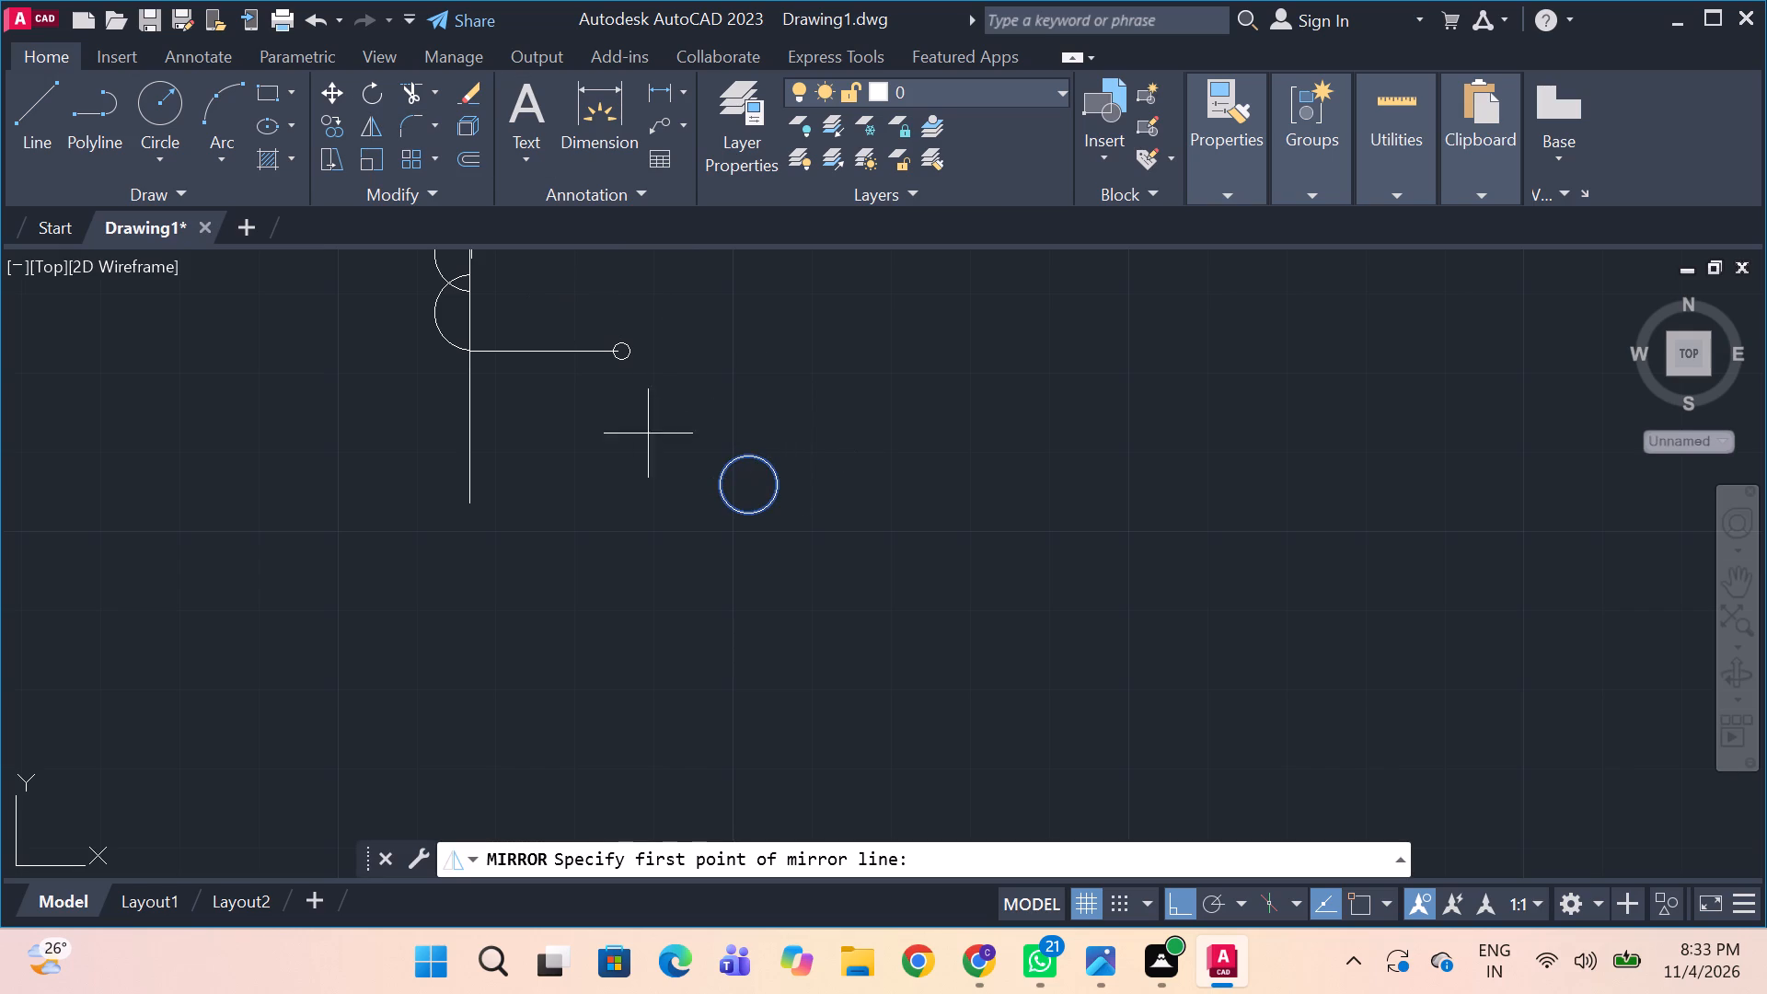
left_click(774, 484)
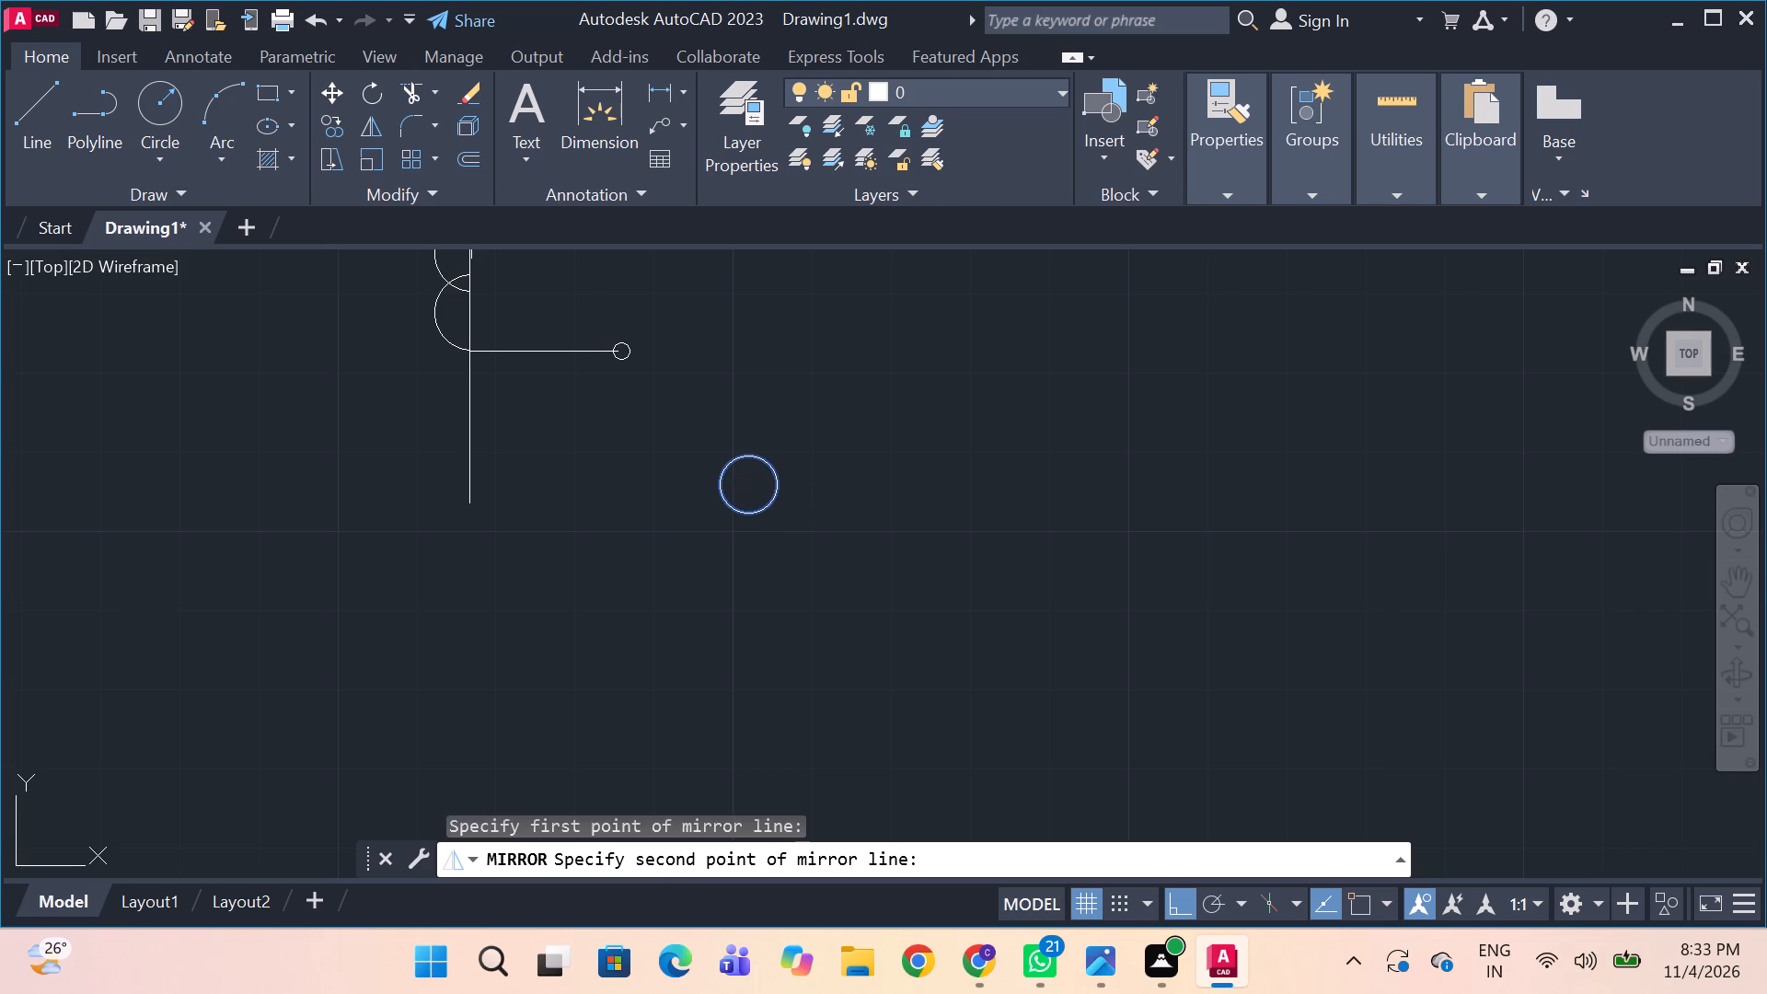
left_click(771, 479)
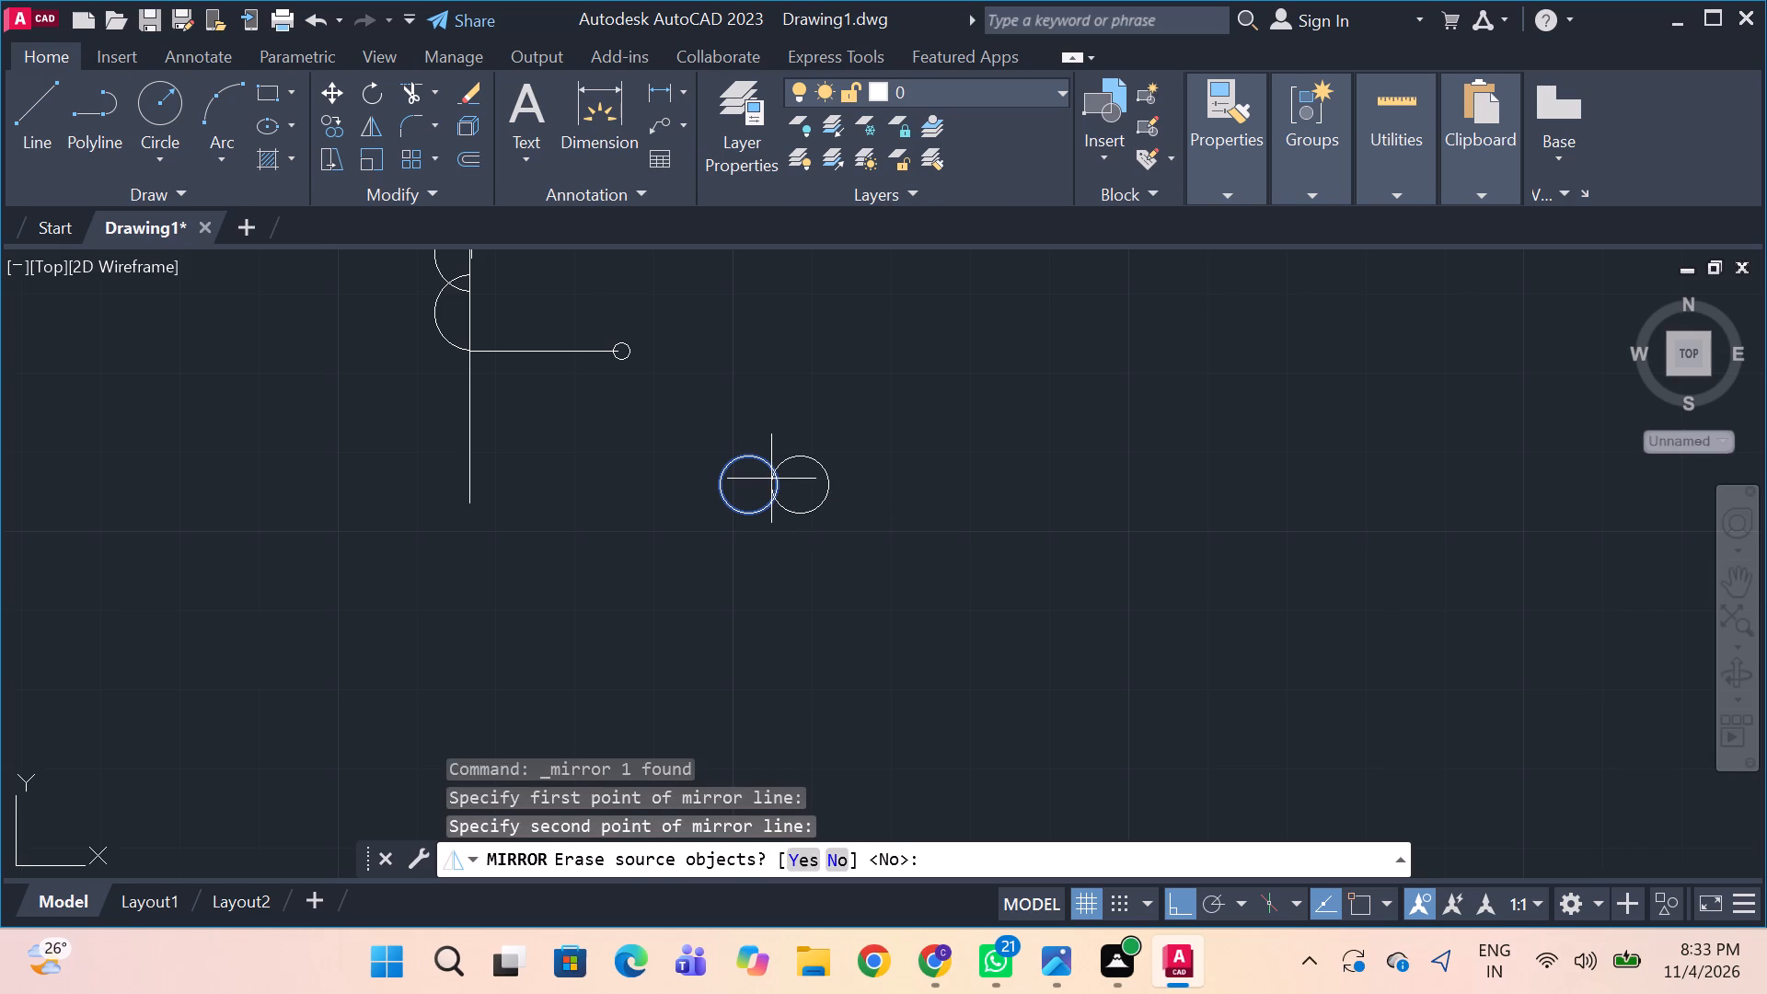
key("space")
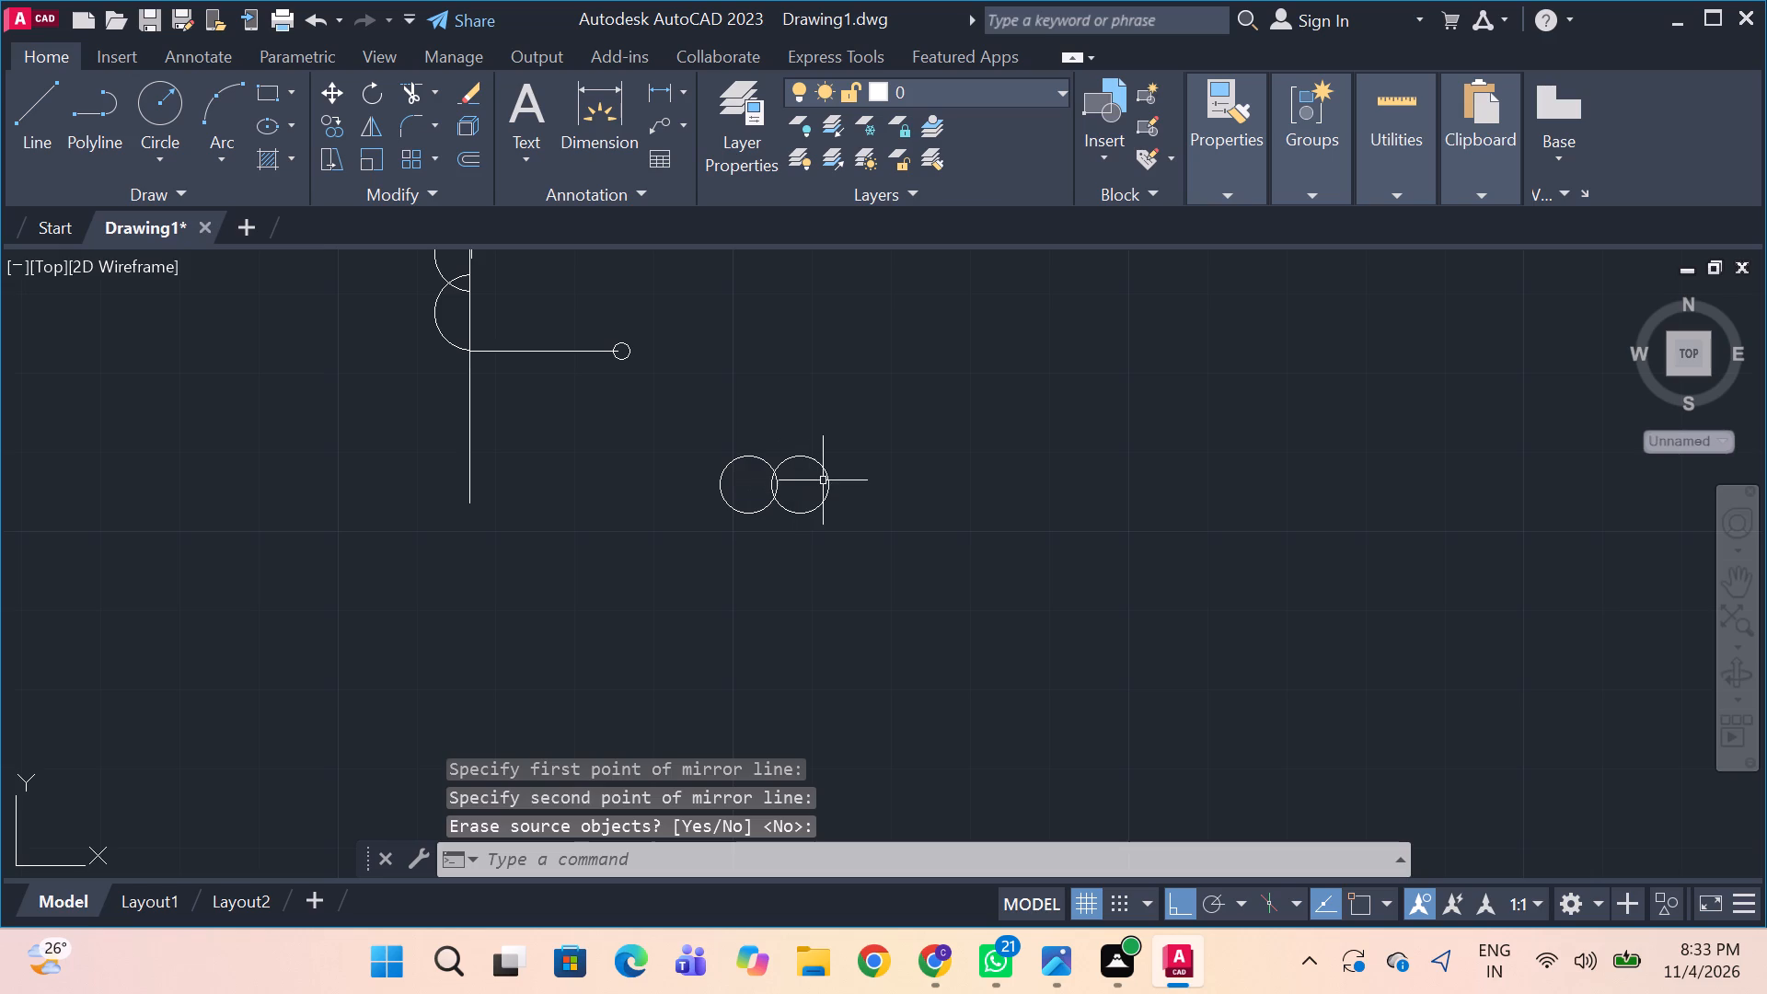
left_click(826, 479)
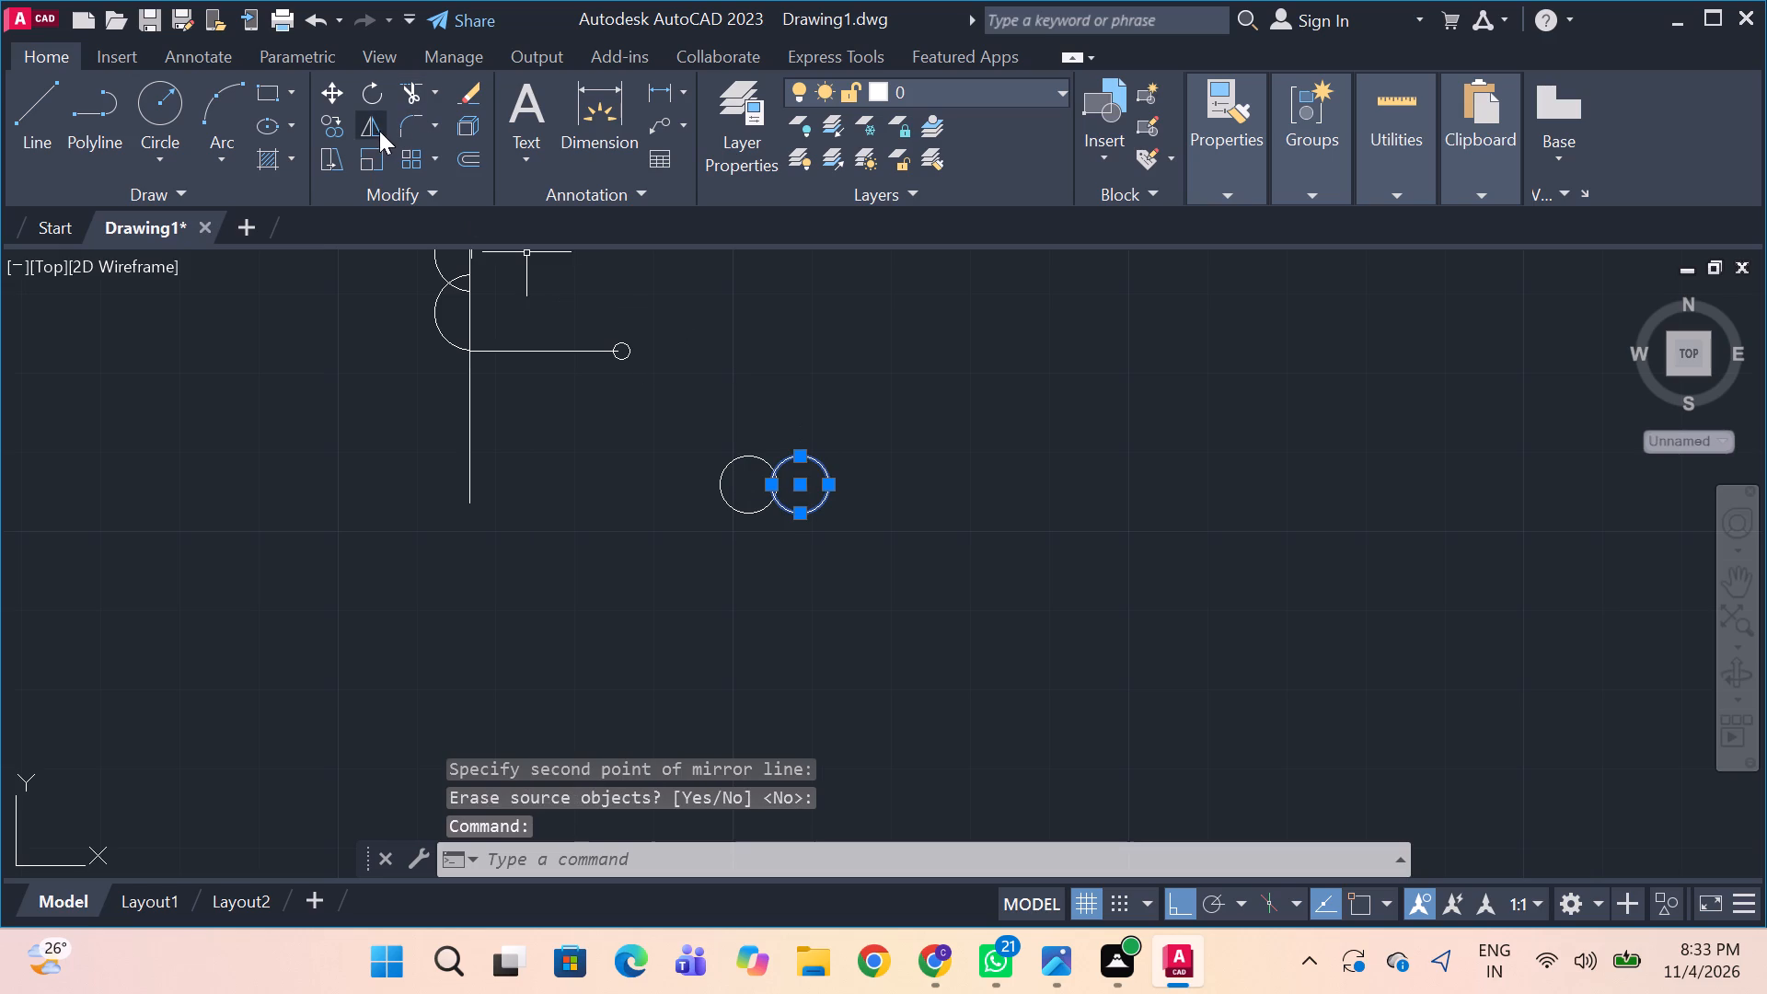
left_click(375, 131)
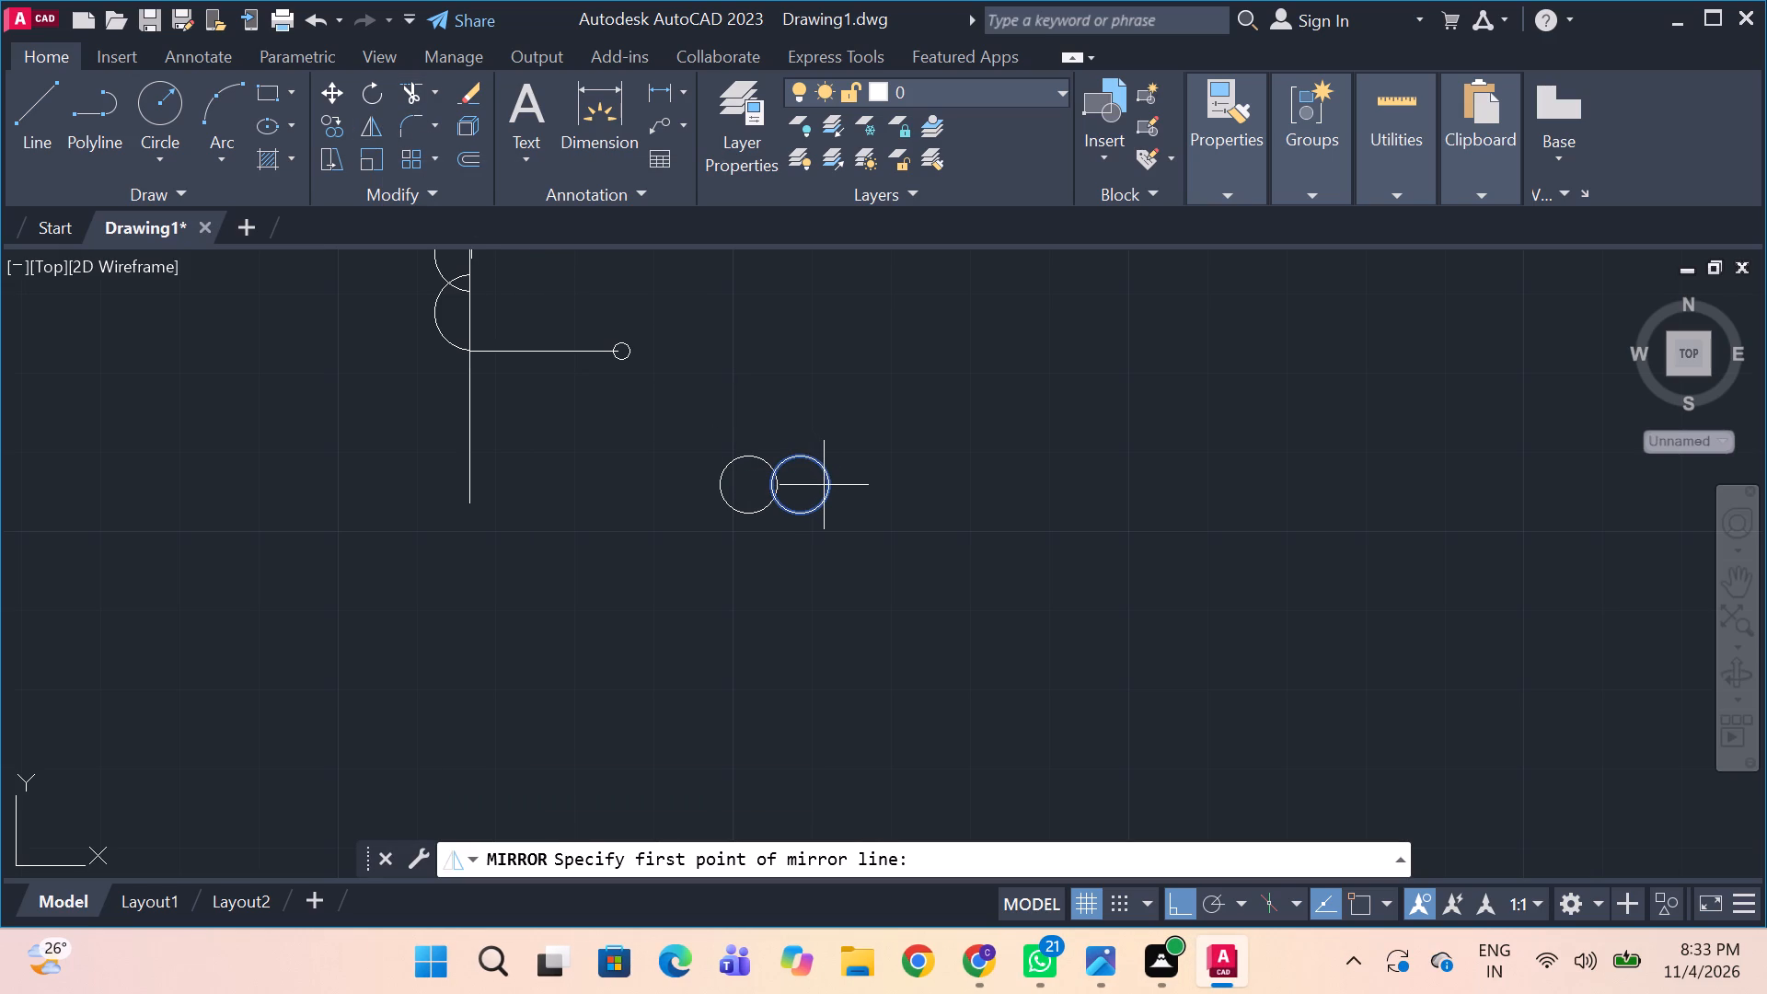
left_click(824, 485)
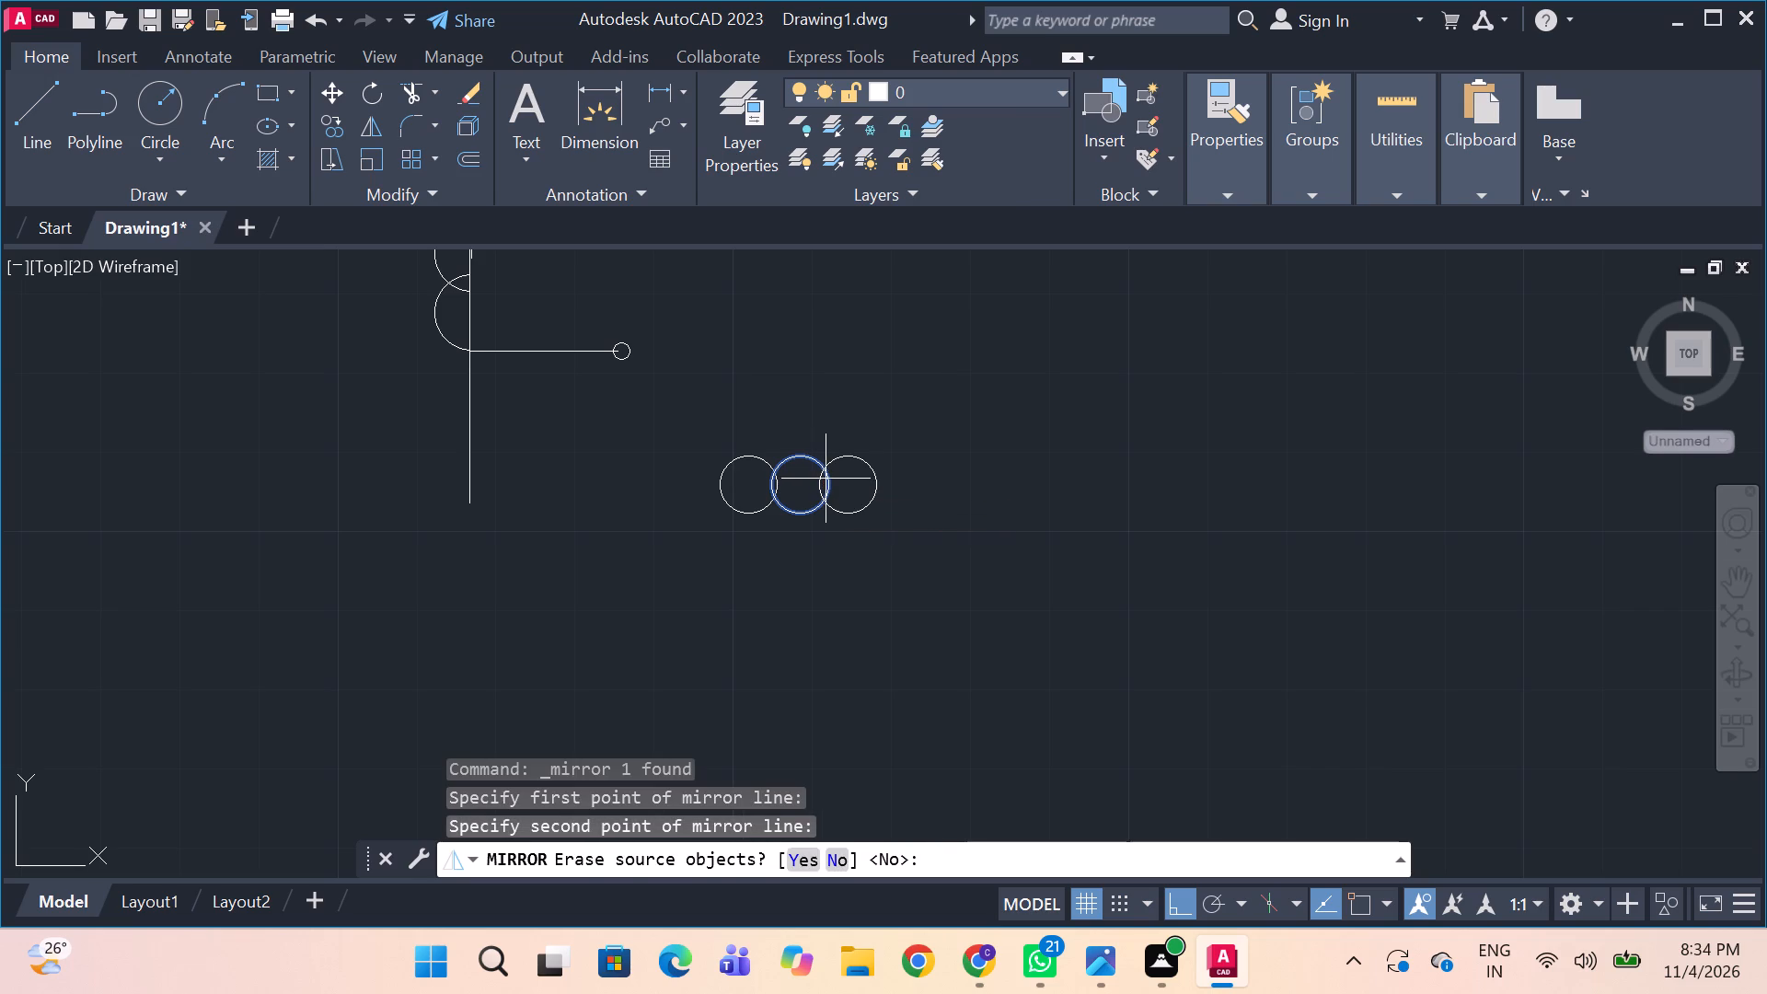
key("space")
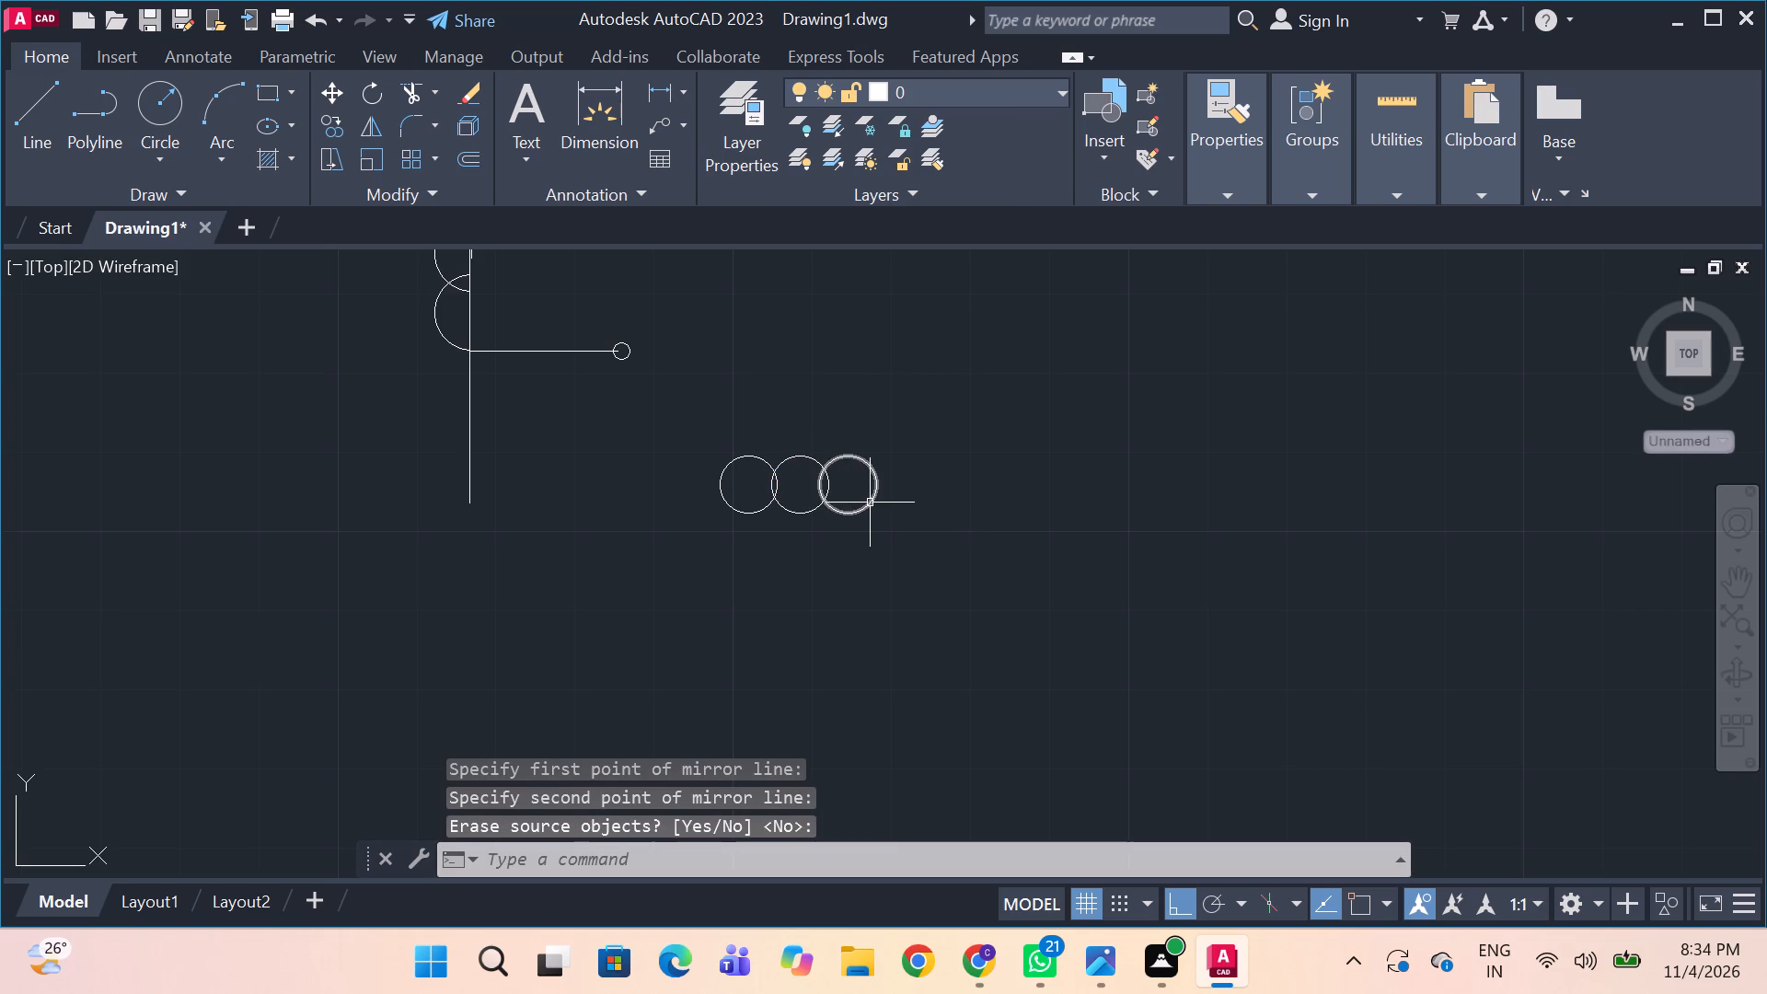
Mirror the rightmost circle of the row across a vertical axis just inside its right edge to add a fourth overlapping circle.
left_click(871, 503)
left_click(373, 116)
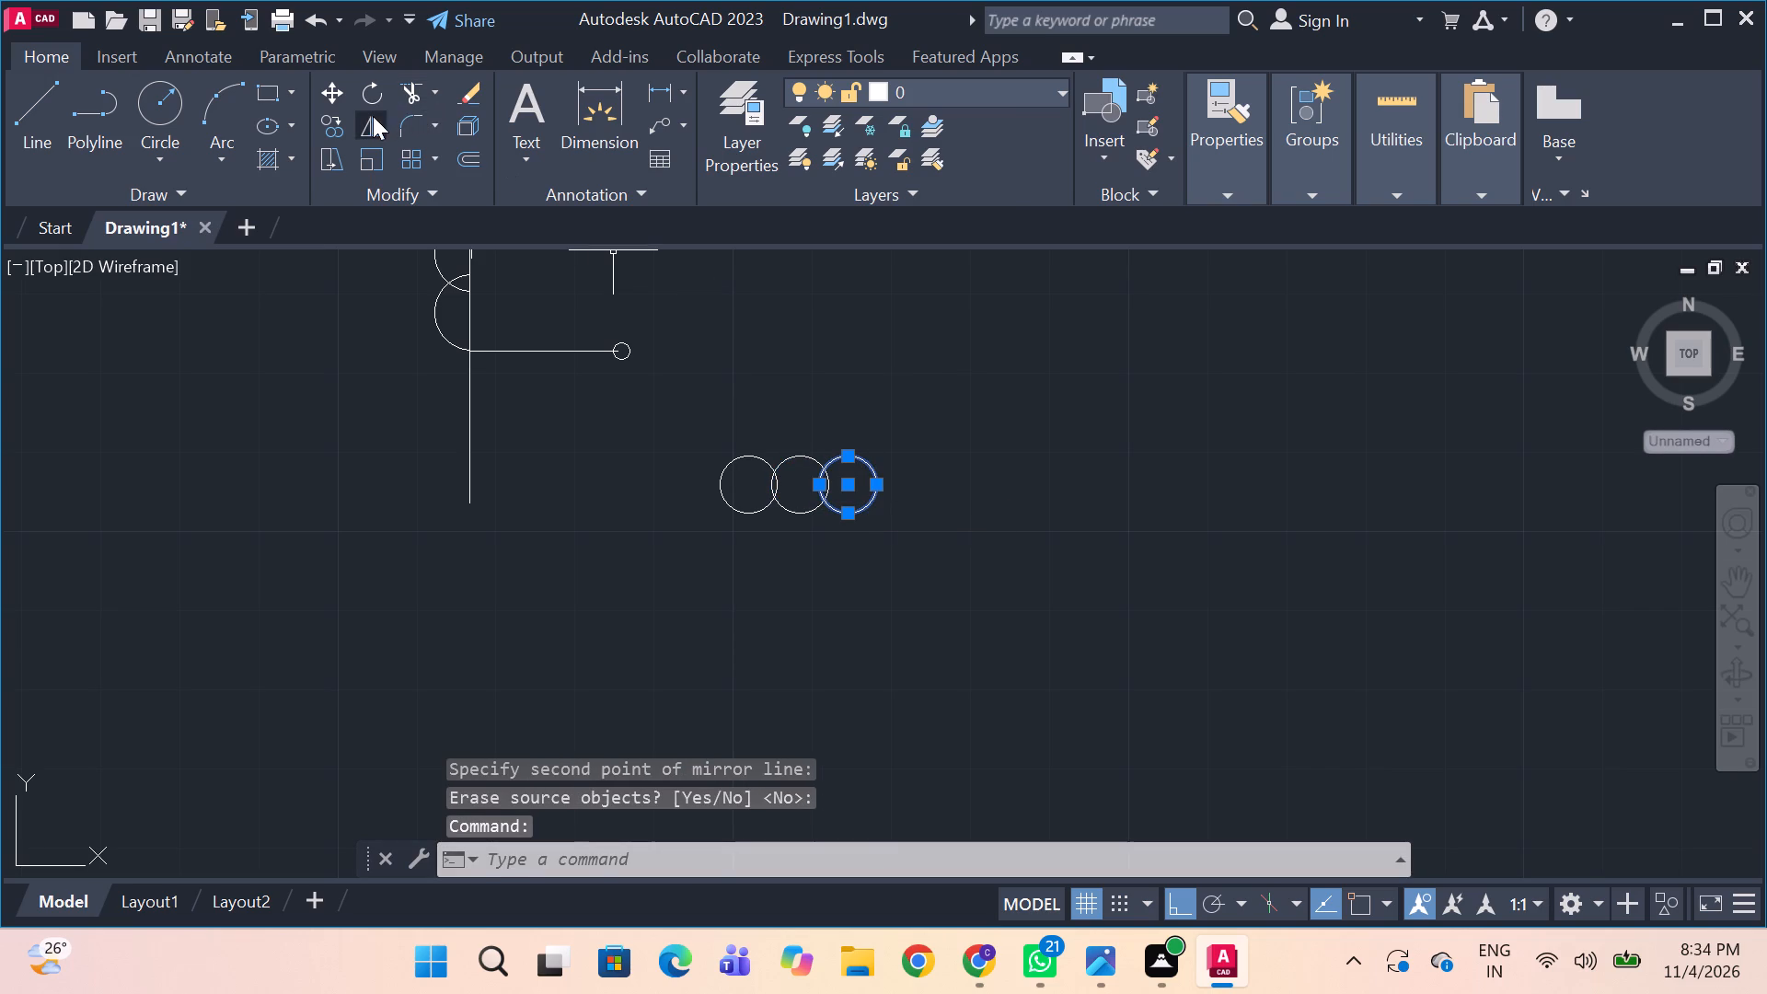
left_click(872, 485)
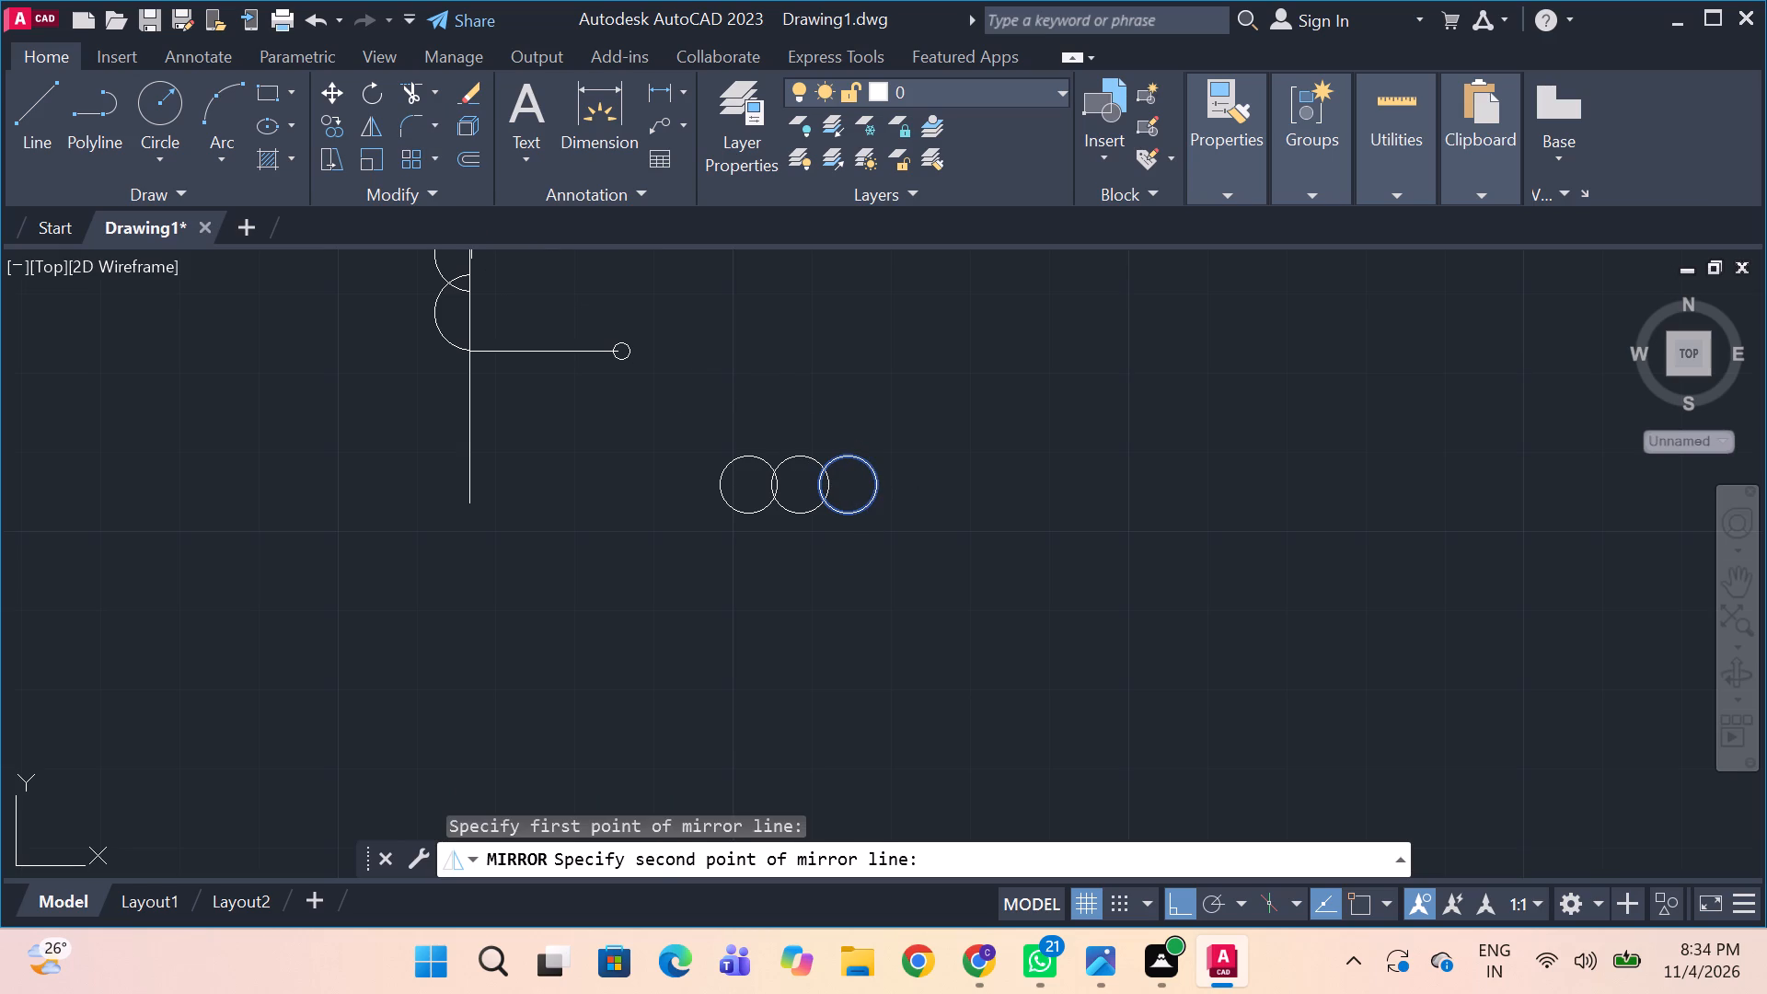
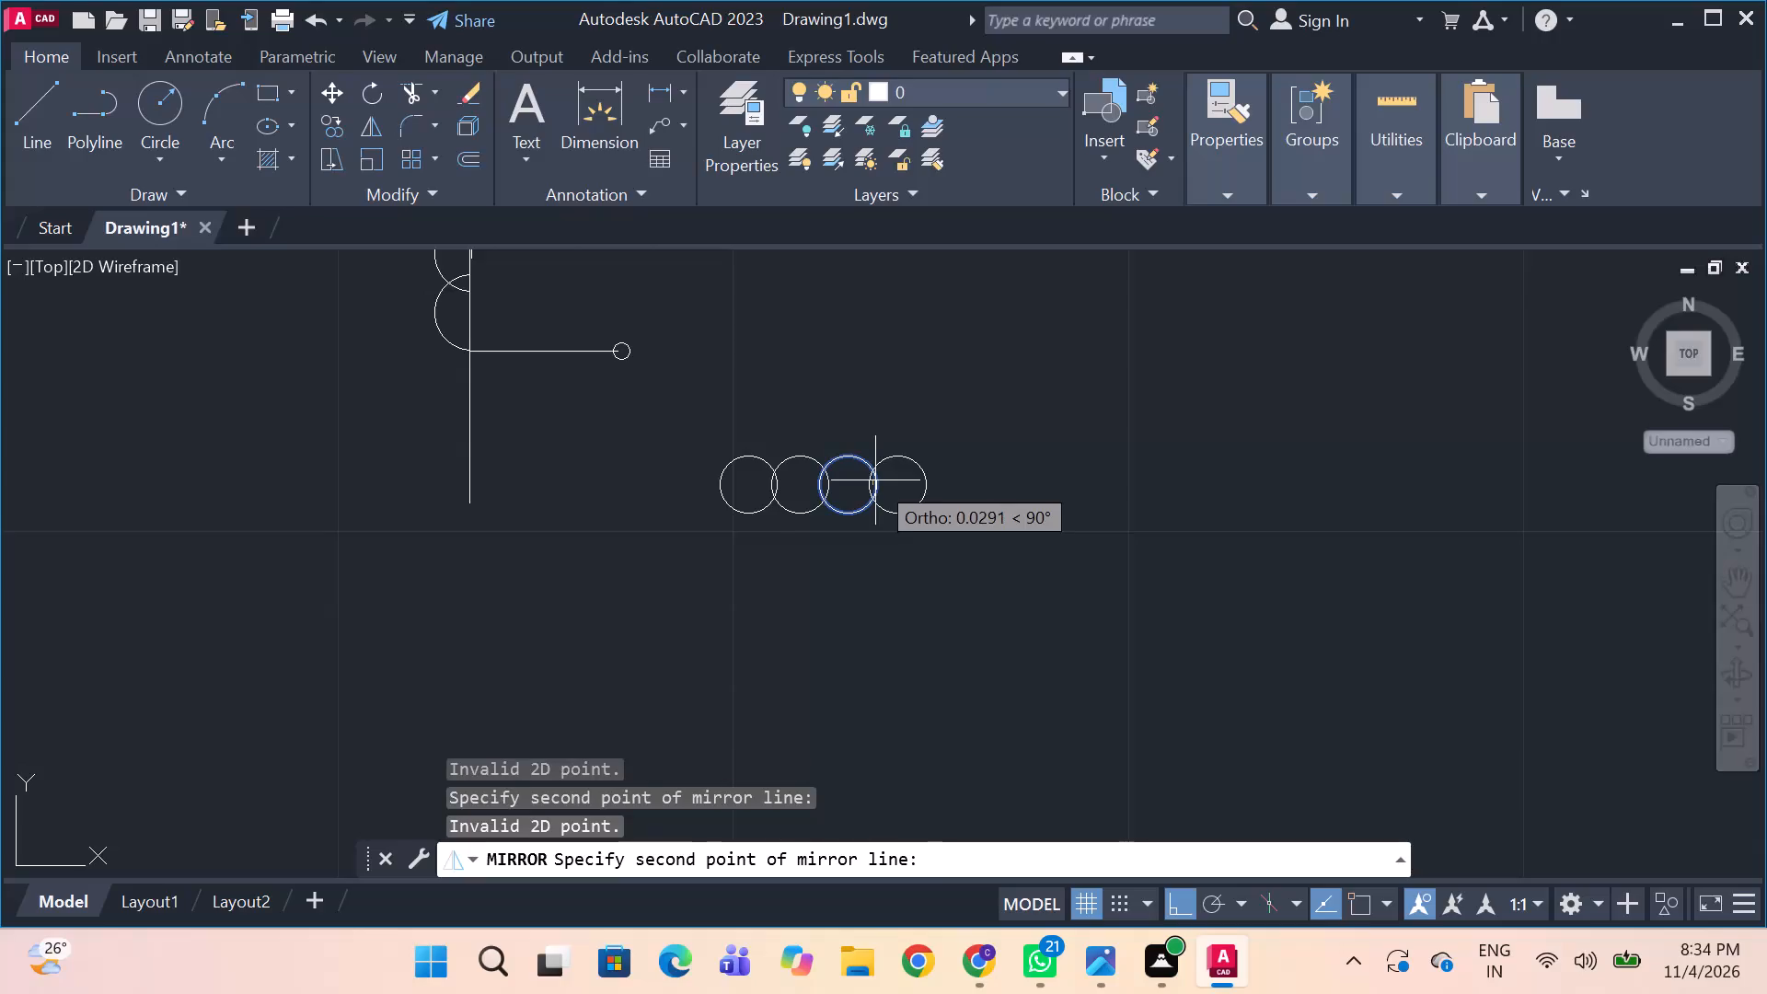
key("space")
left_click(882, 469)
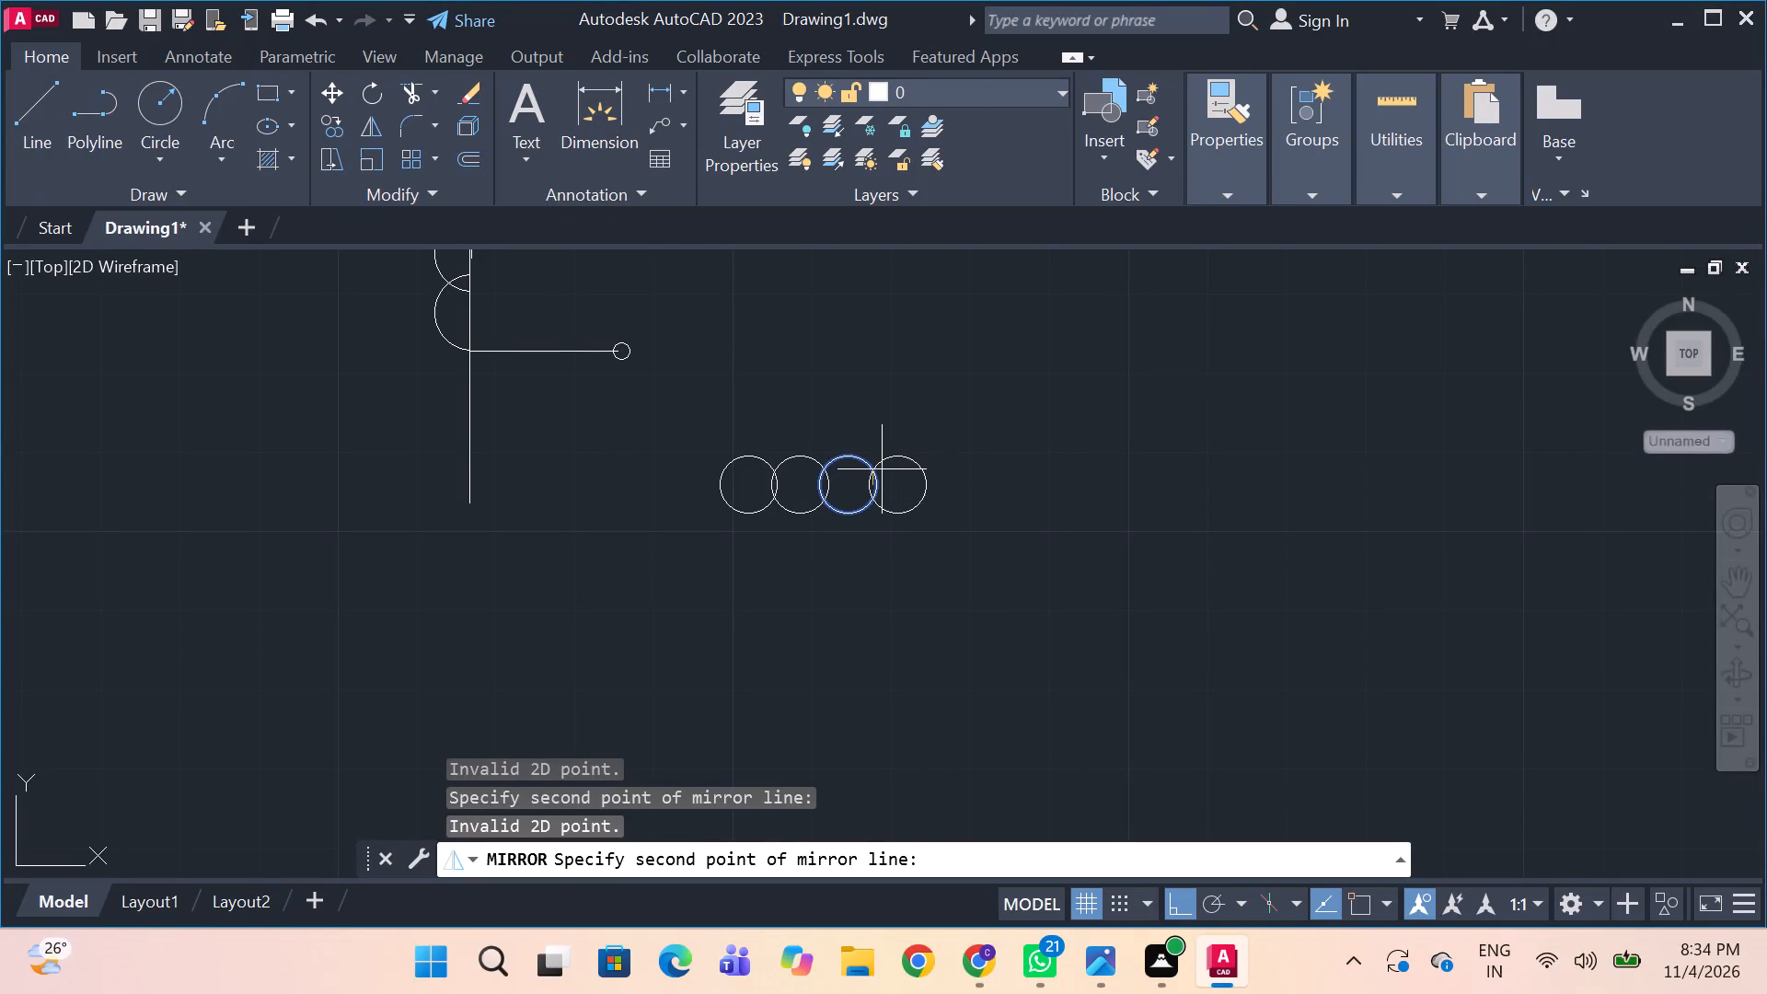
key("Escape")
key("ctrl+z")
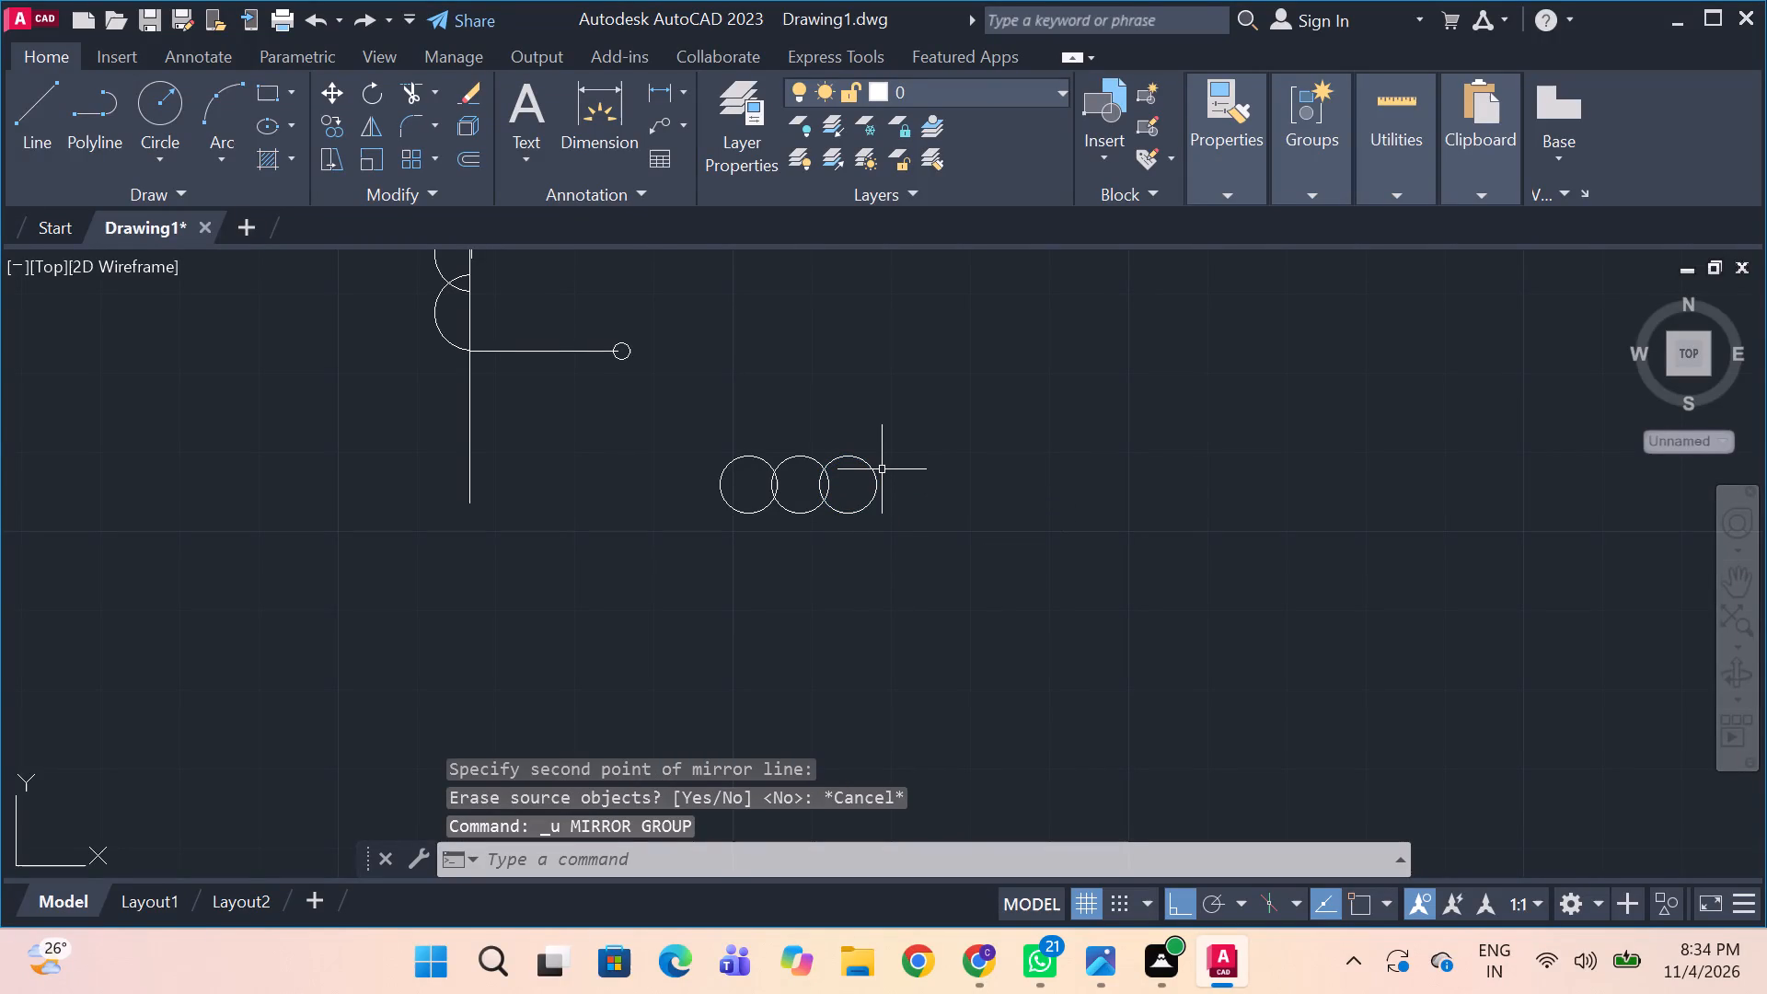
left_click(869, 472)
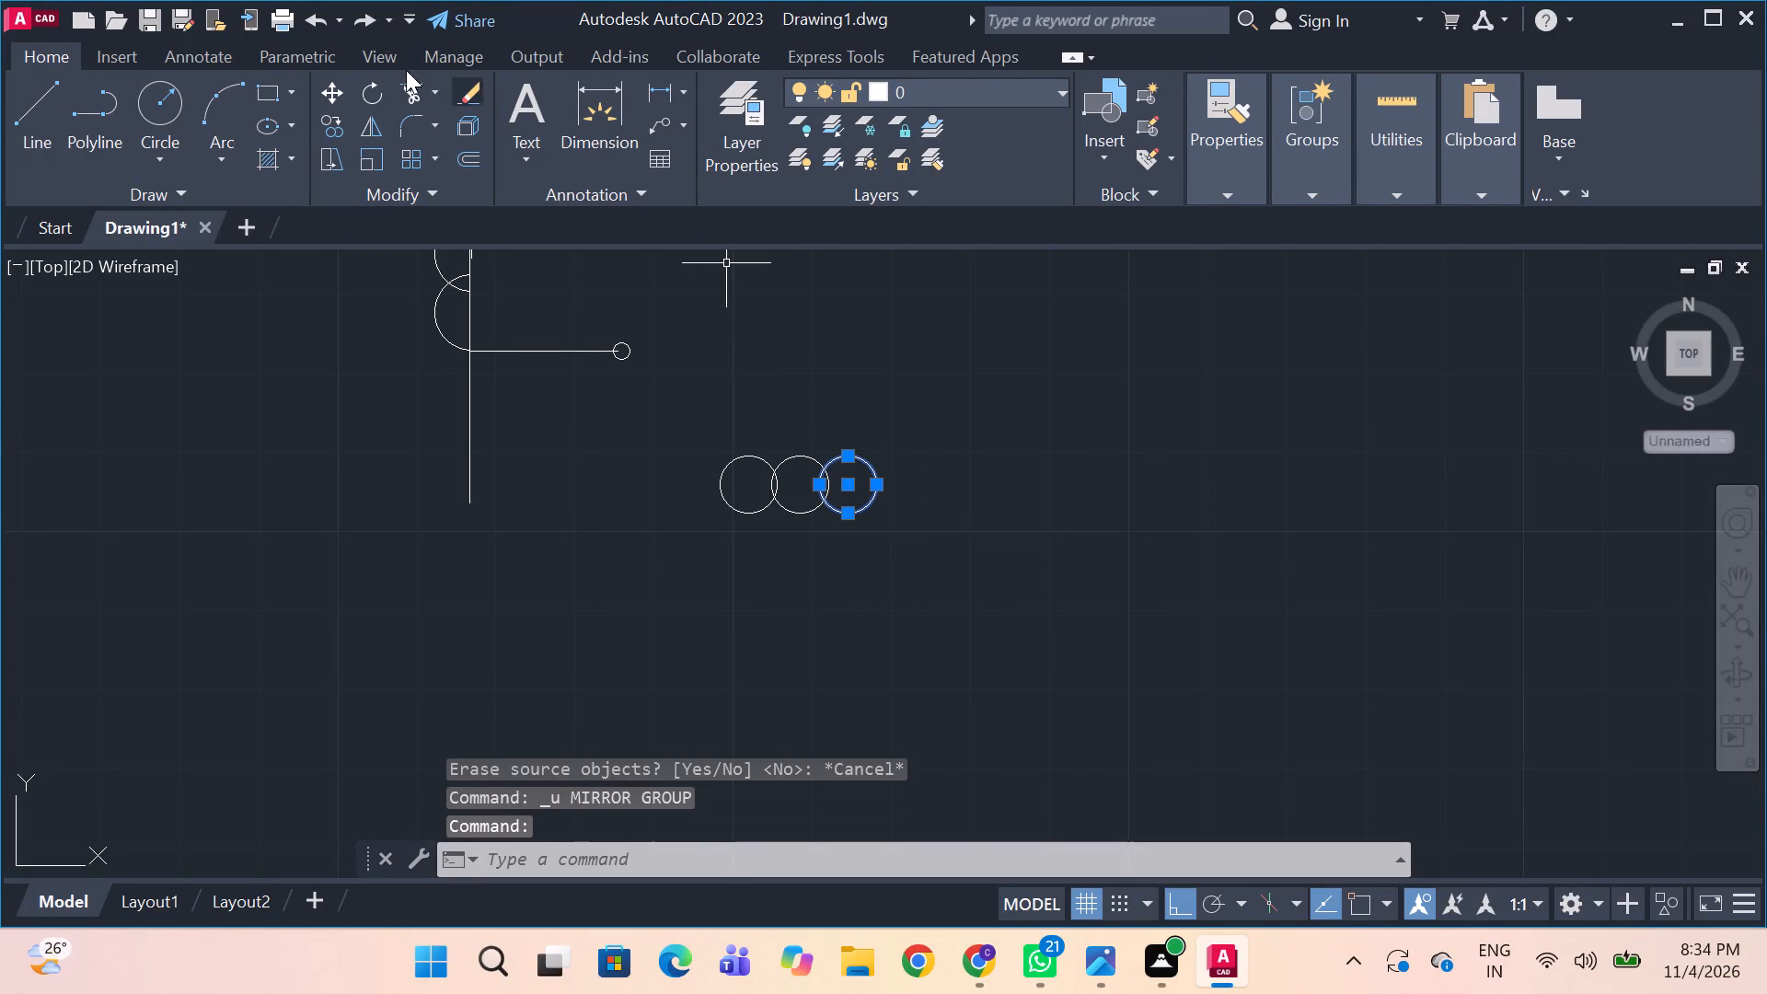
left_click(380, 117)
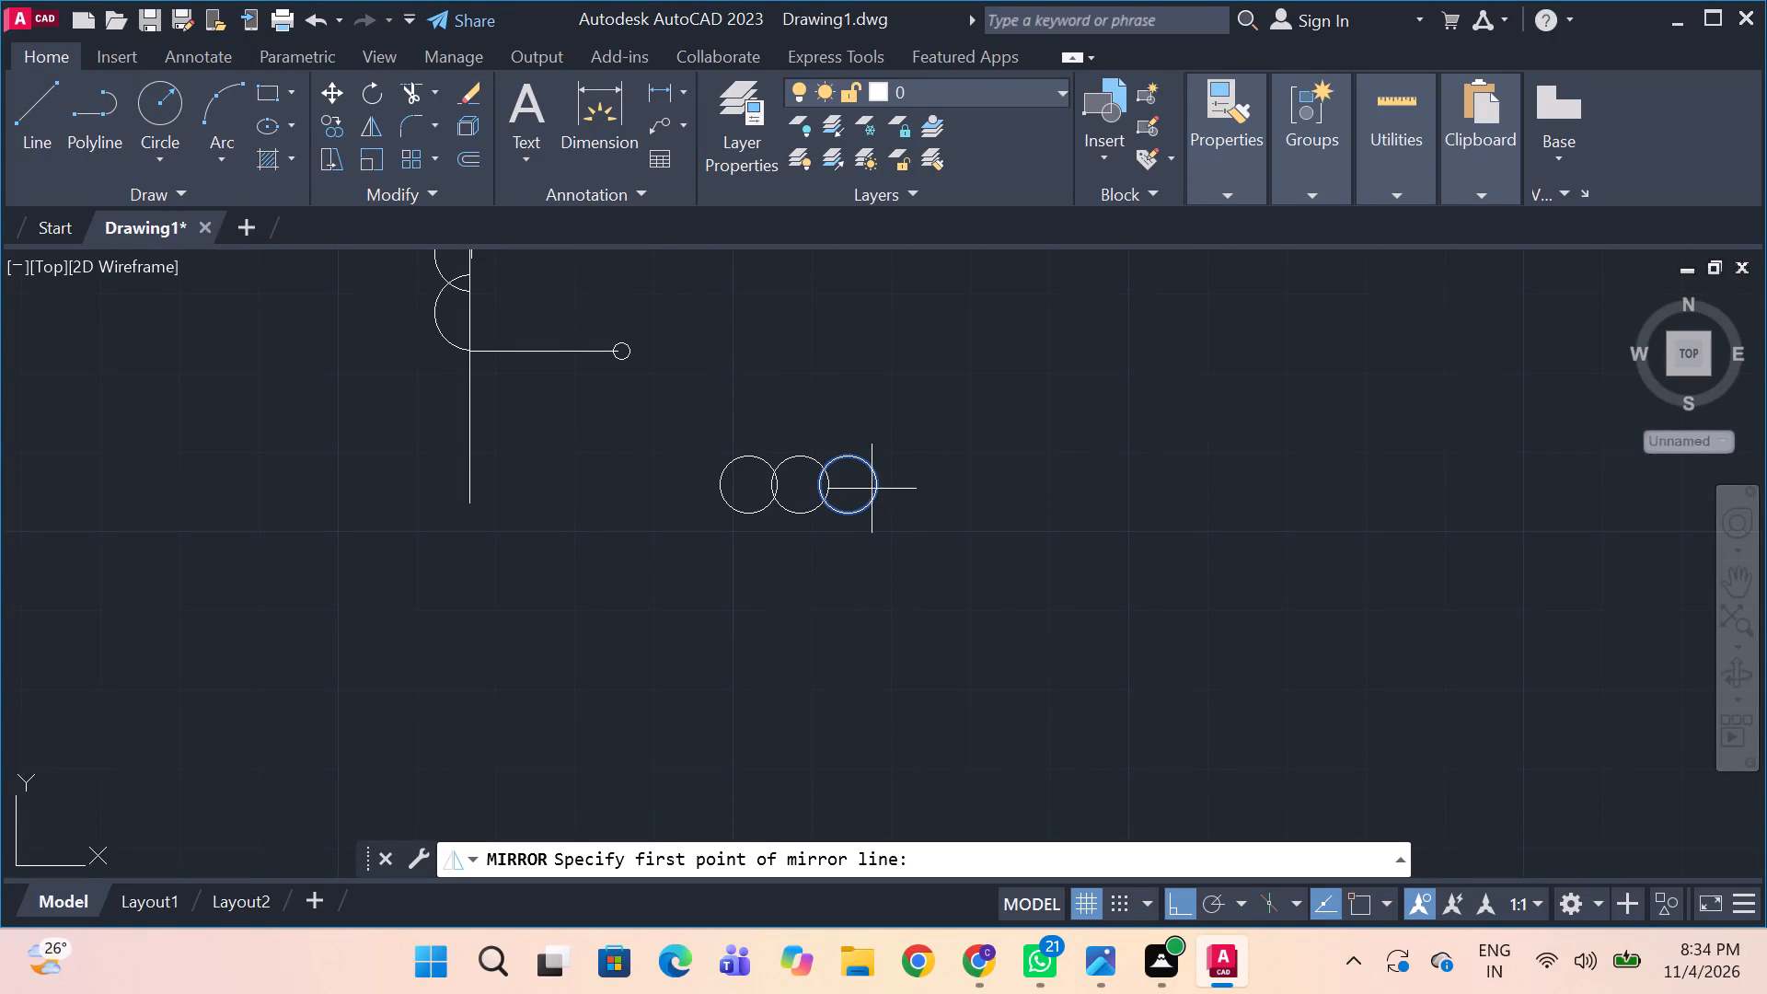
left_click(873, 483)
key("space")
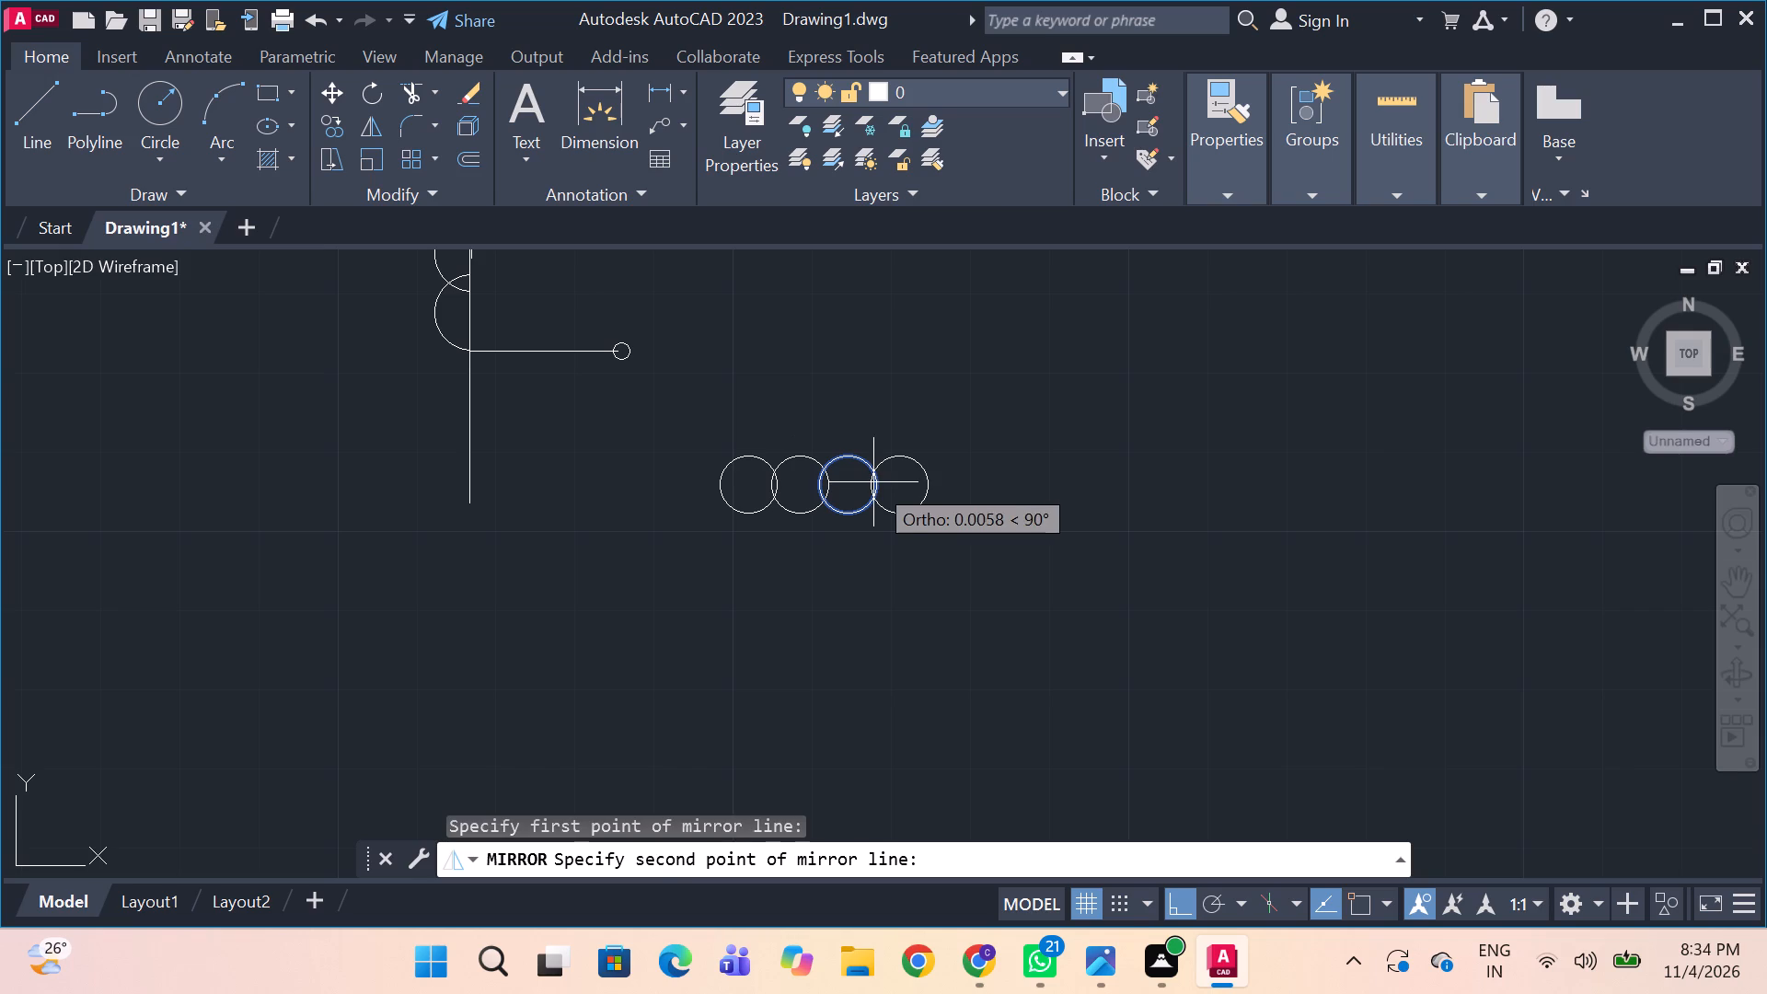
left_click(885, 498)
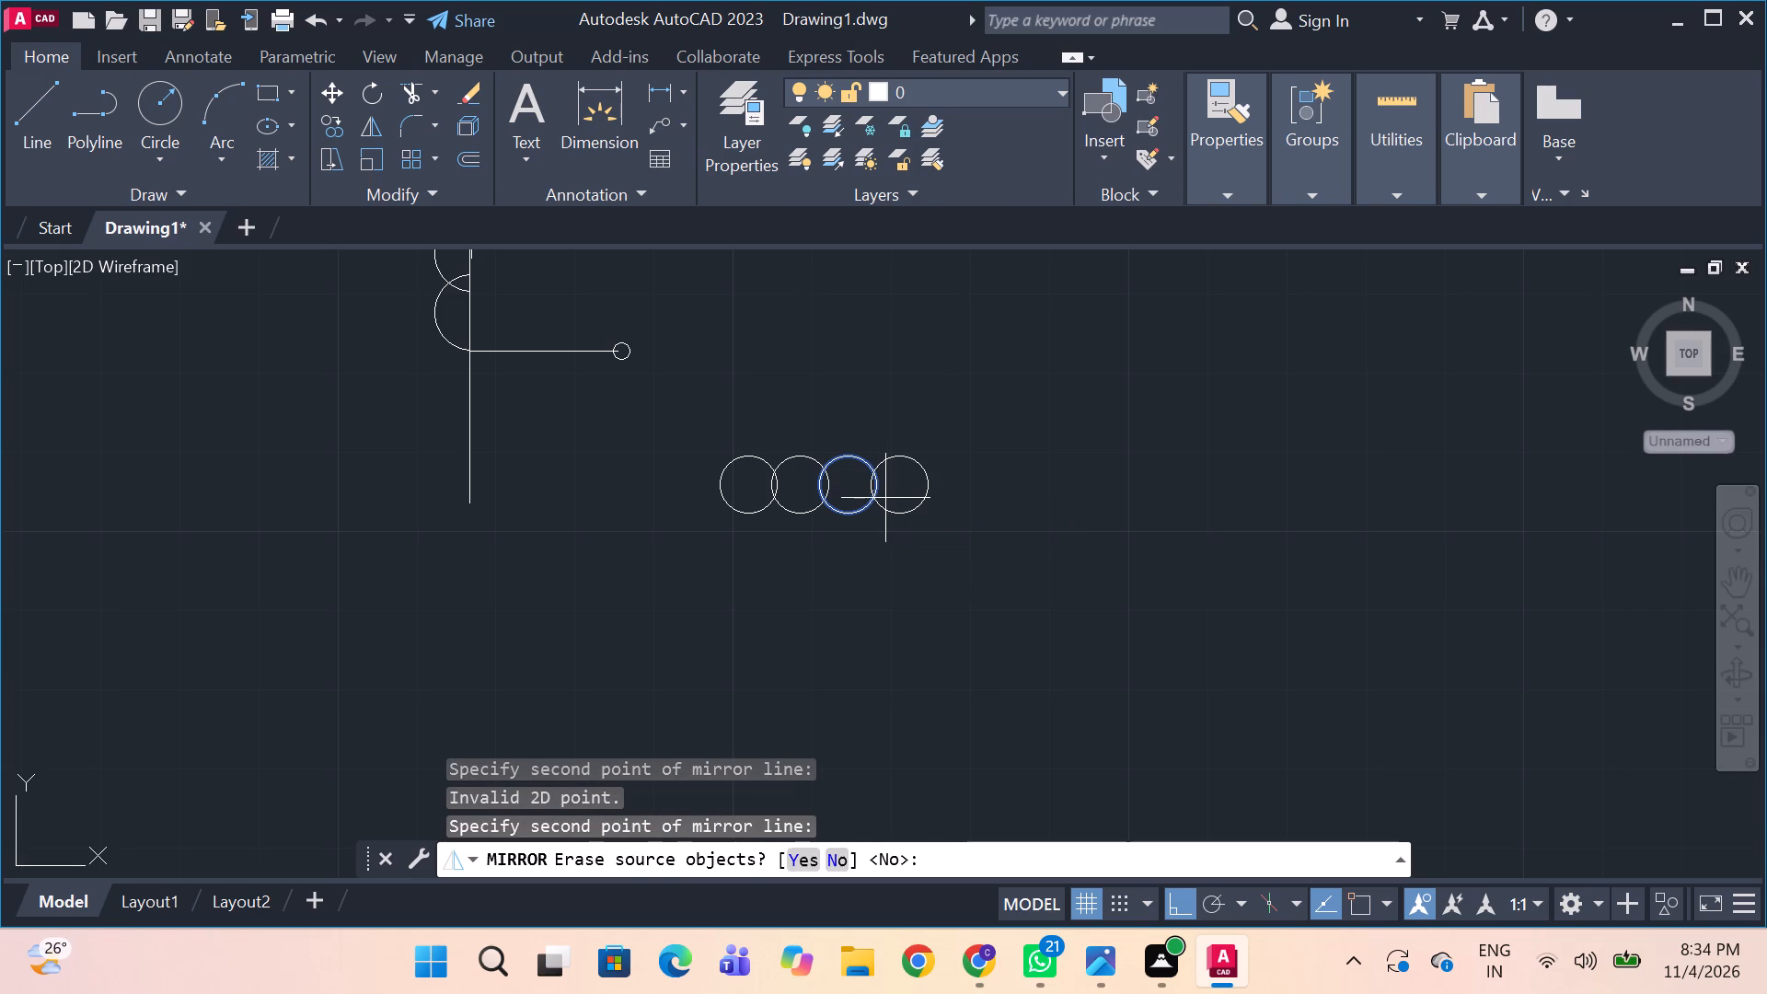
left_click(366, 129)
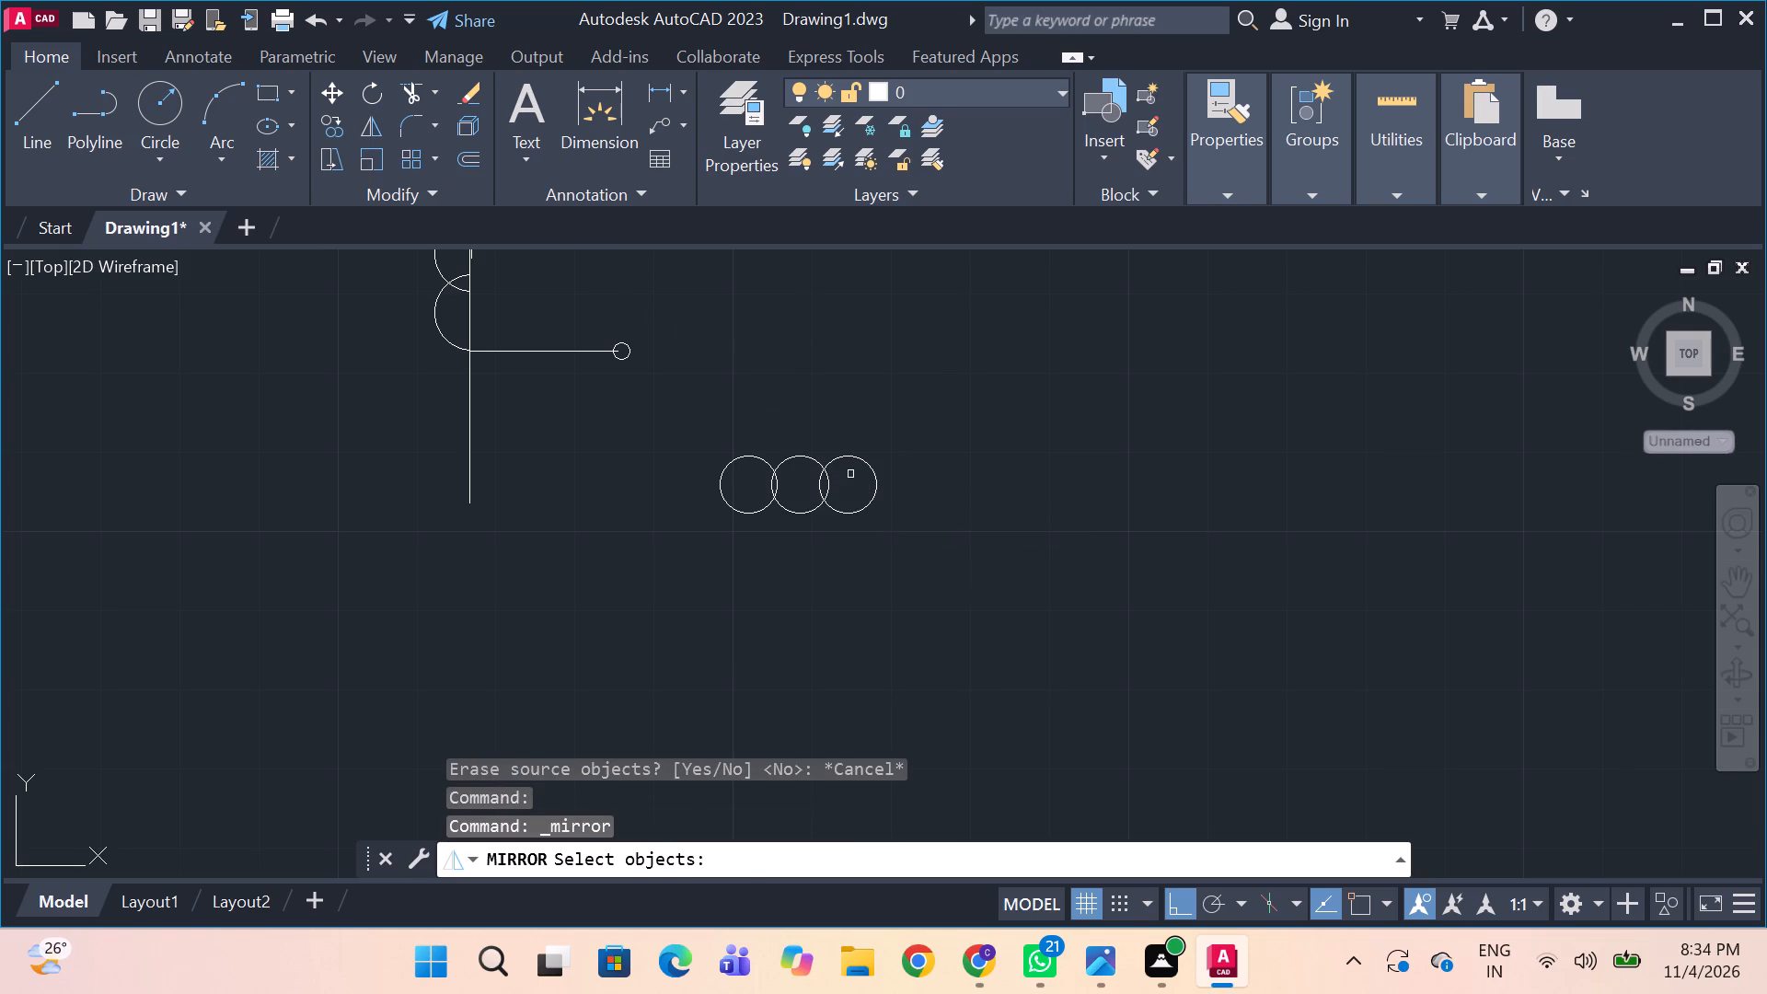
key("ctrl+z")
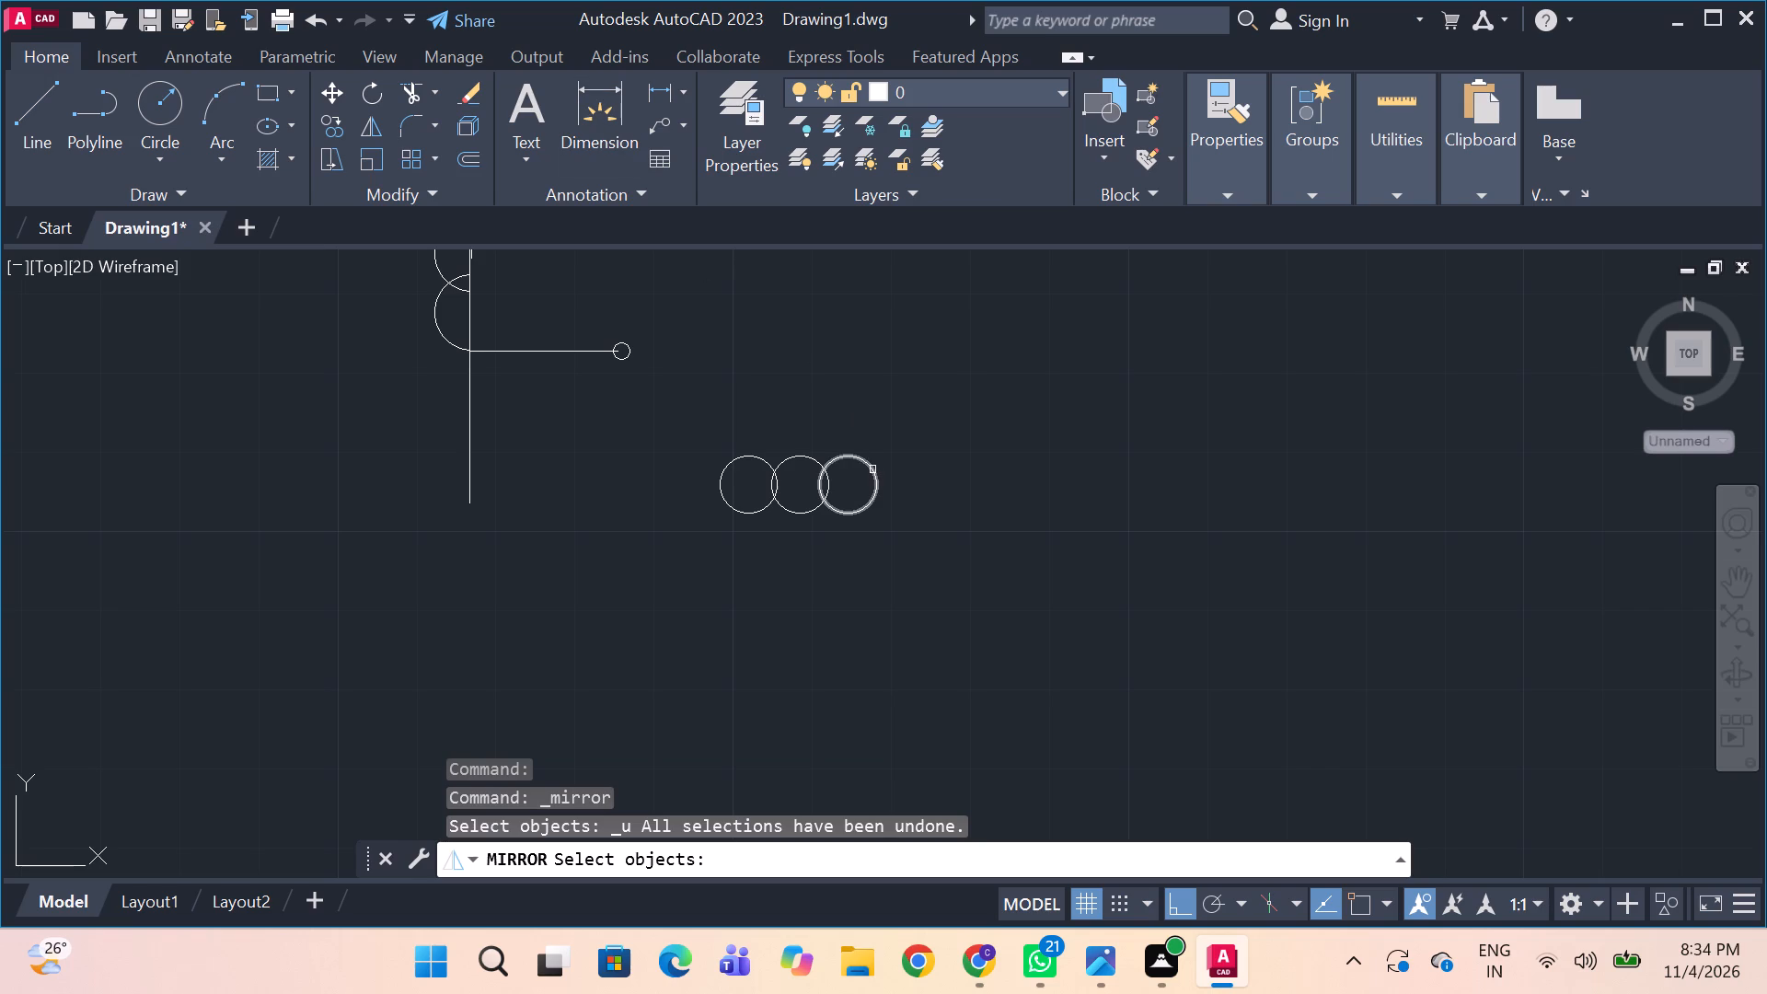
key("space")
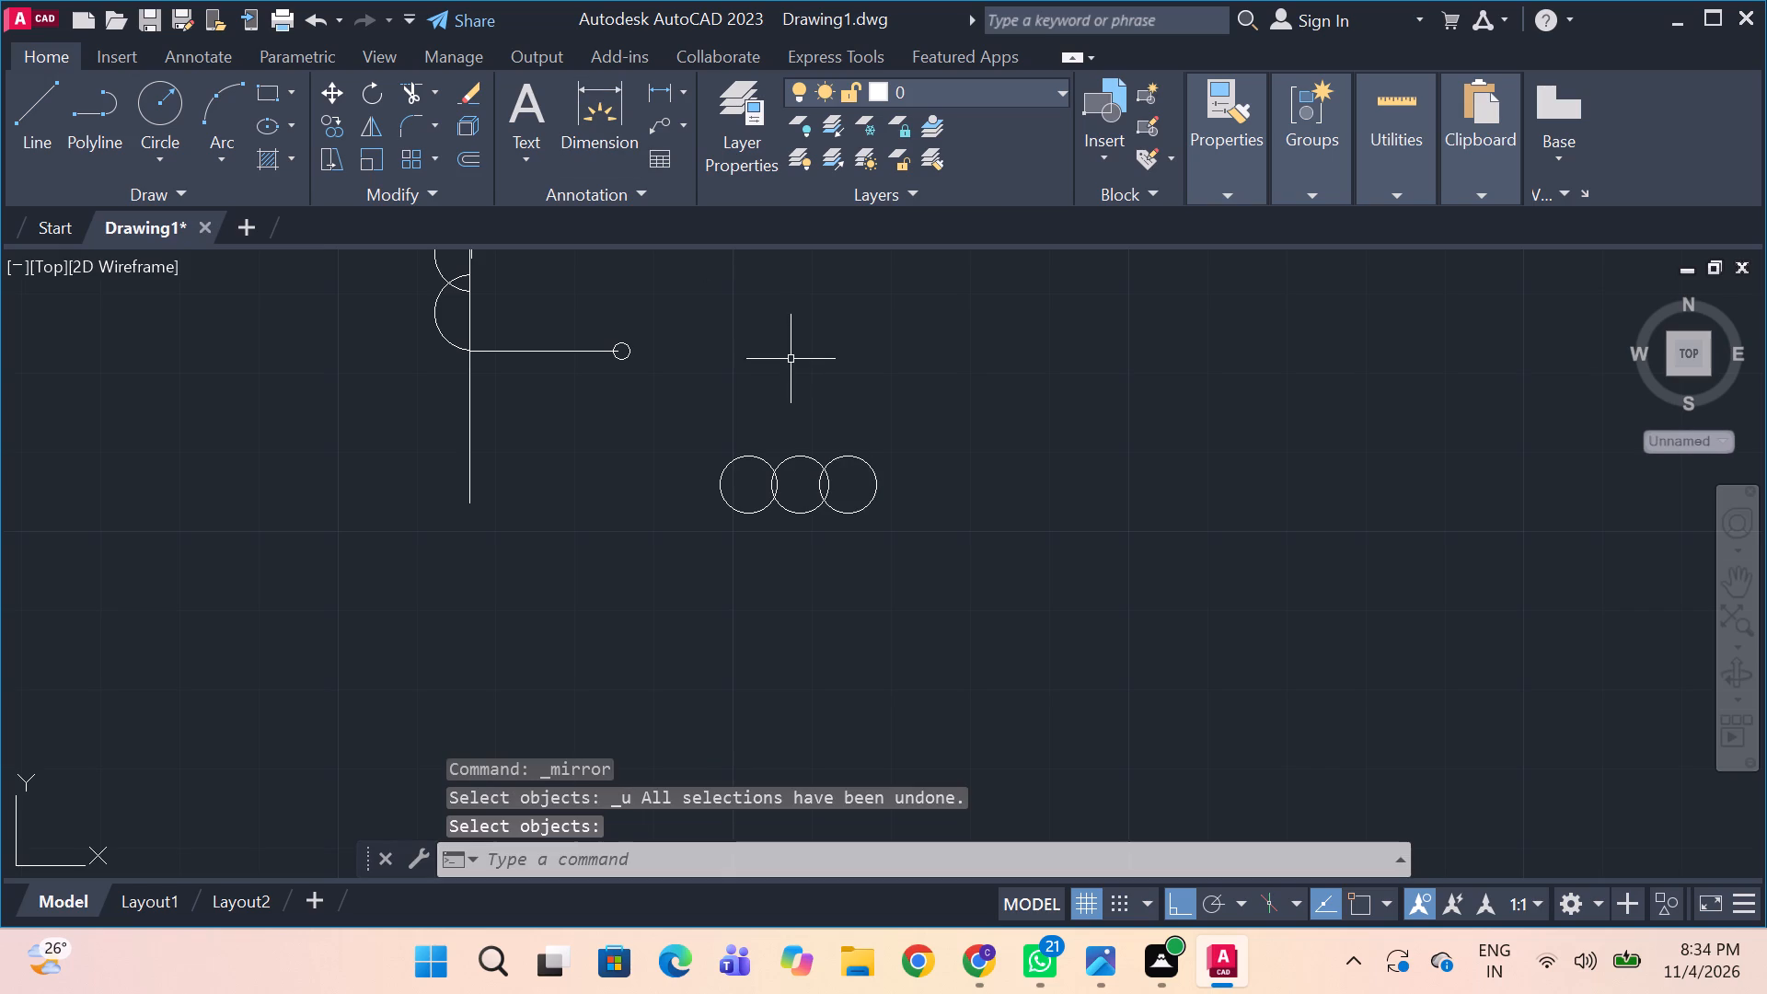
Mirror the rightmost of the three circles across a vertical axis just inside its right edge, keeping the original, to add a fourth circle.
left_click(859, 458)
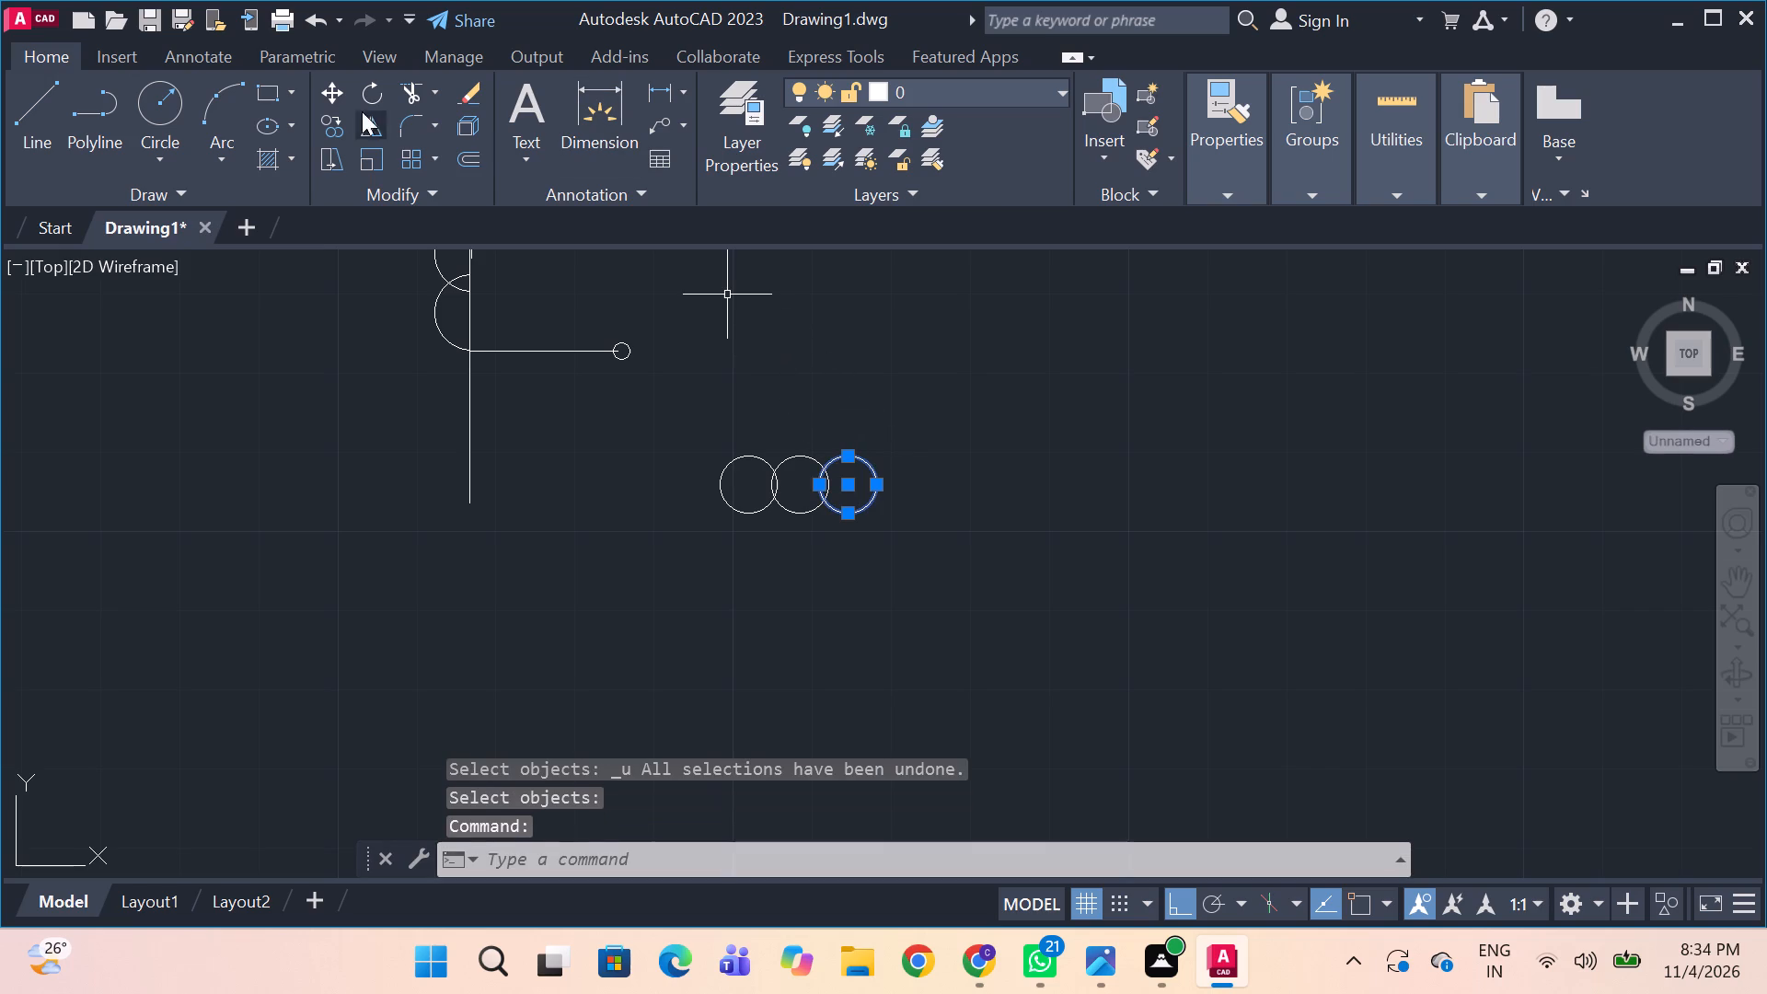
left_click(372, 127)
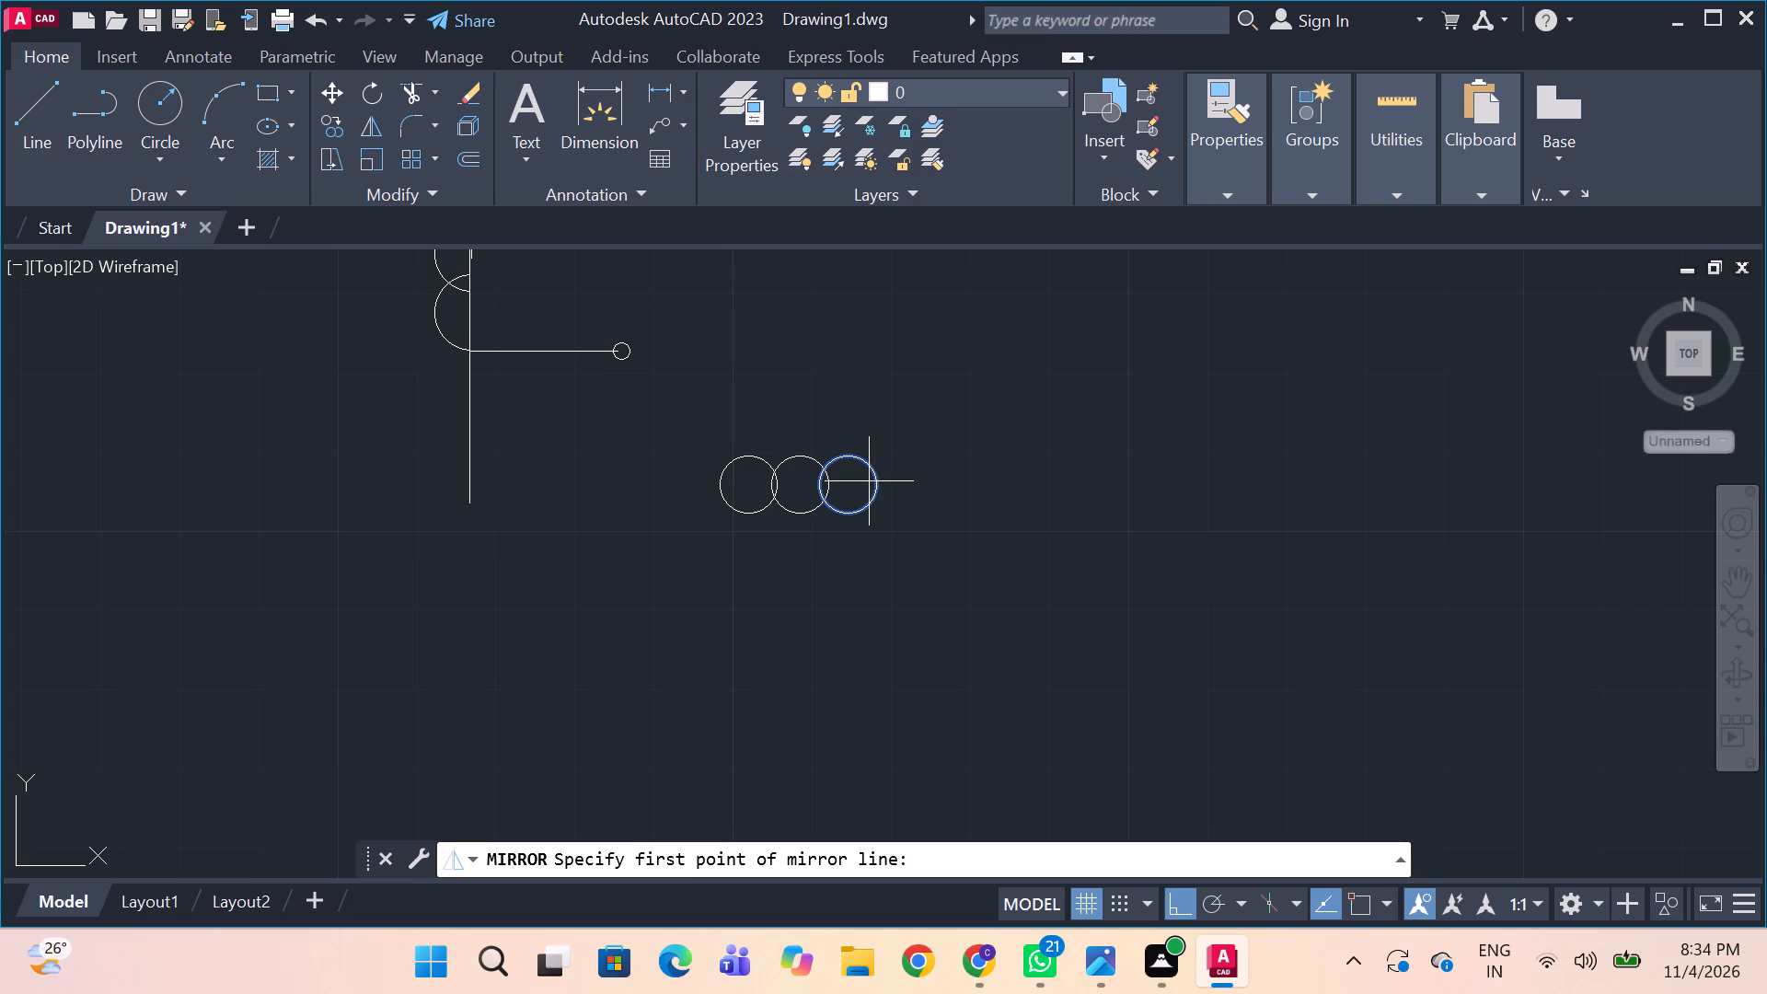
left_click(872, 485)
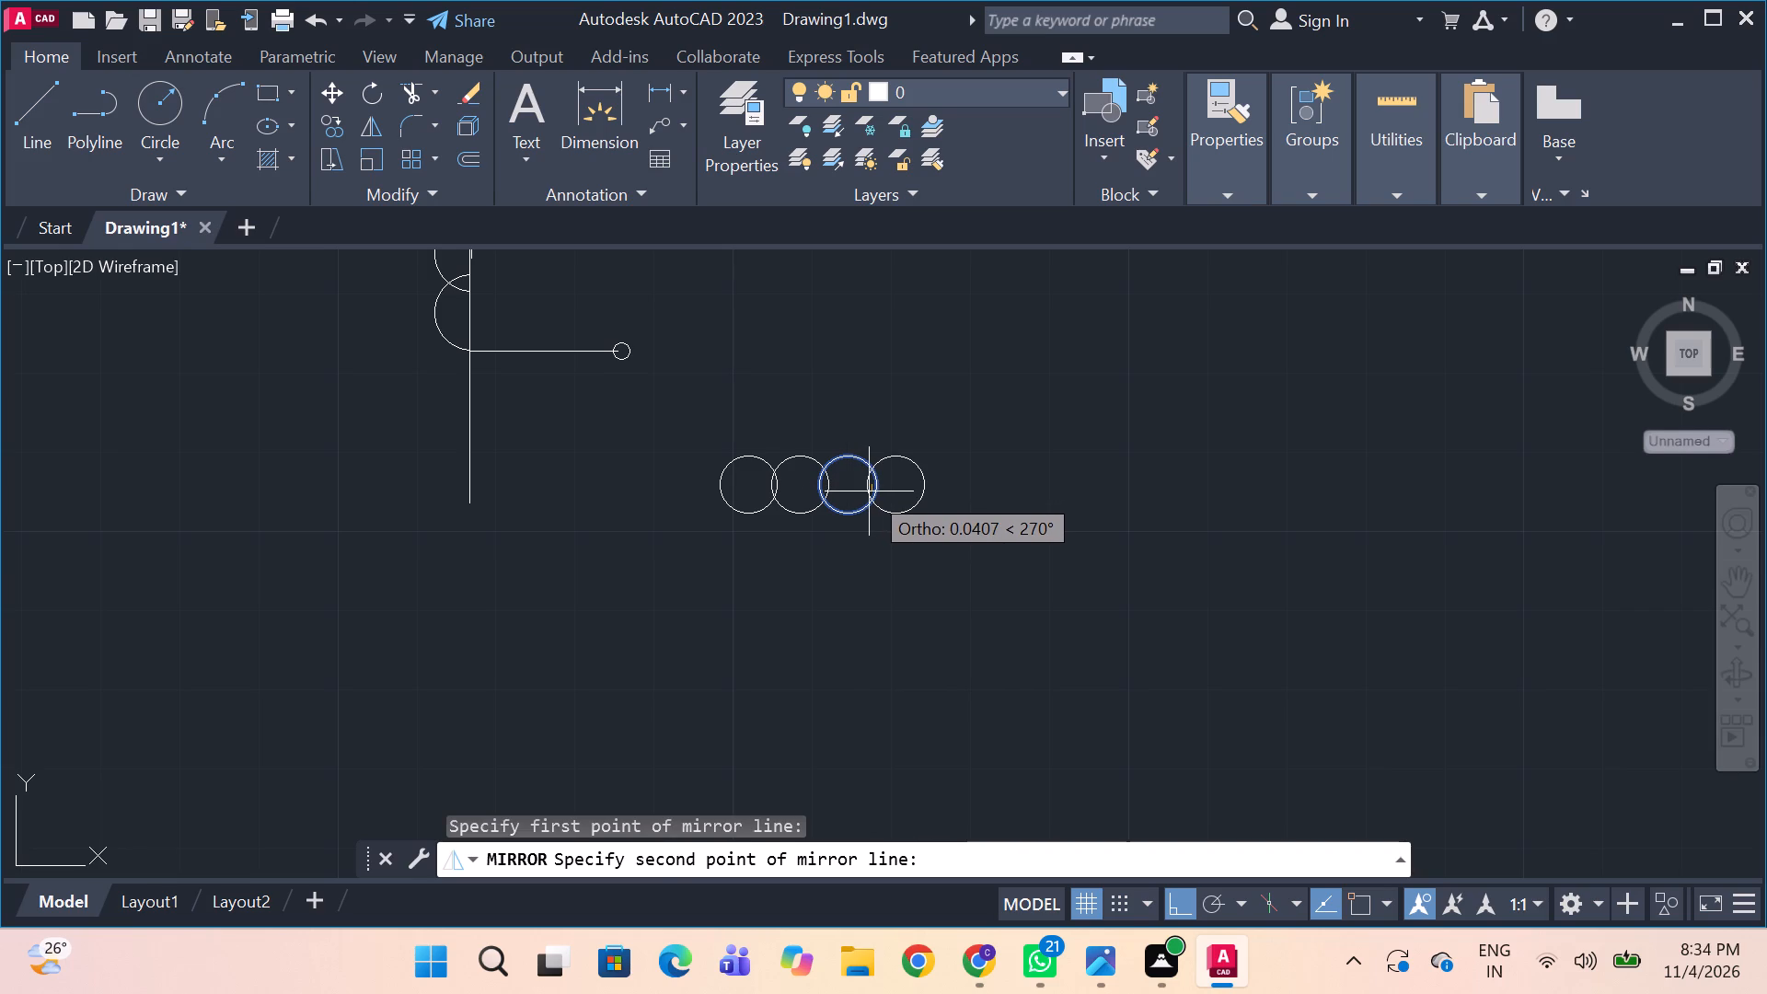
left_click(870, 491)
key("space")
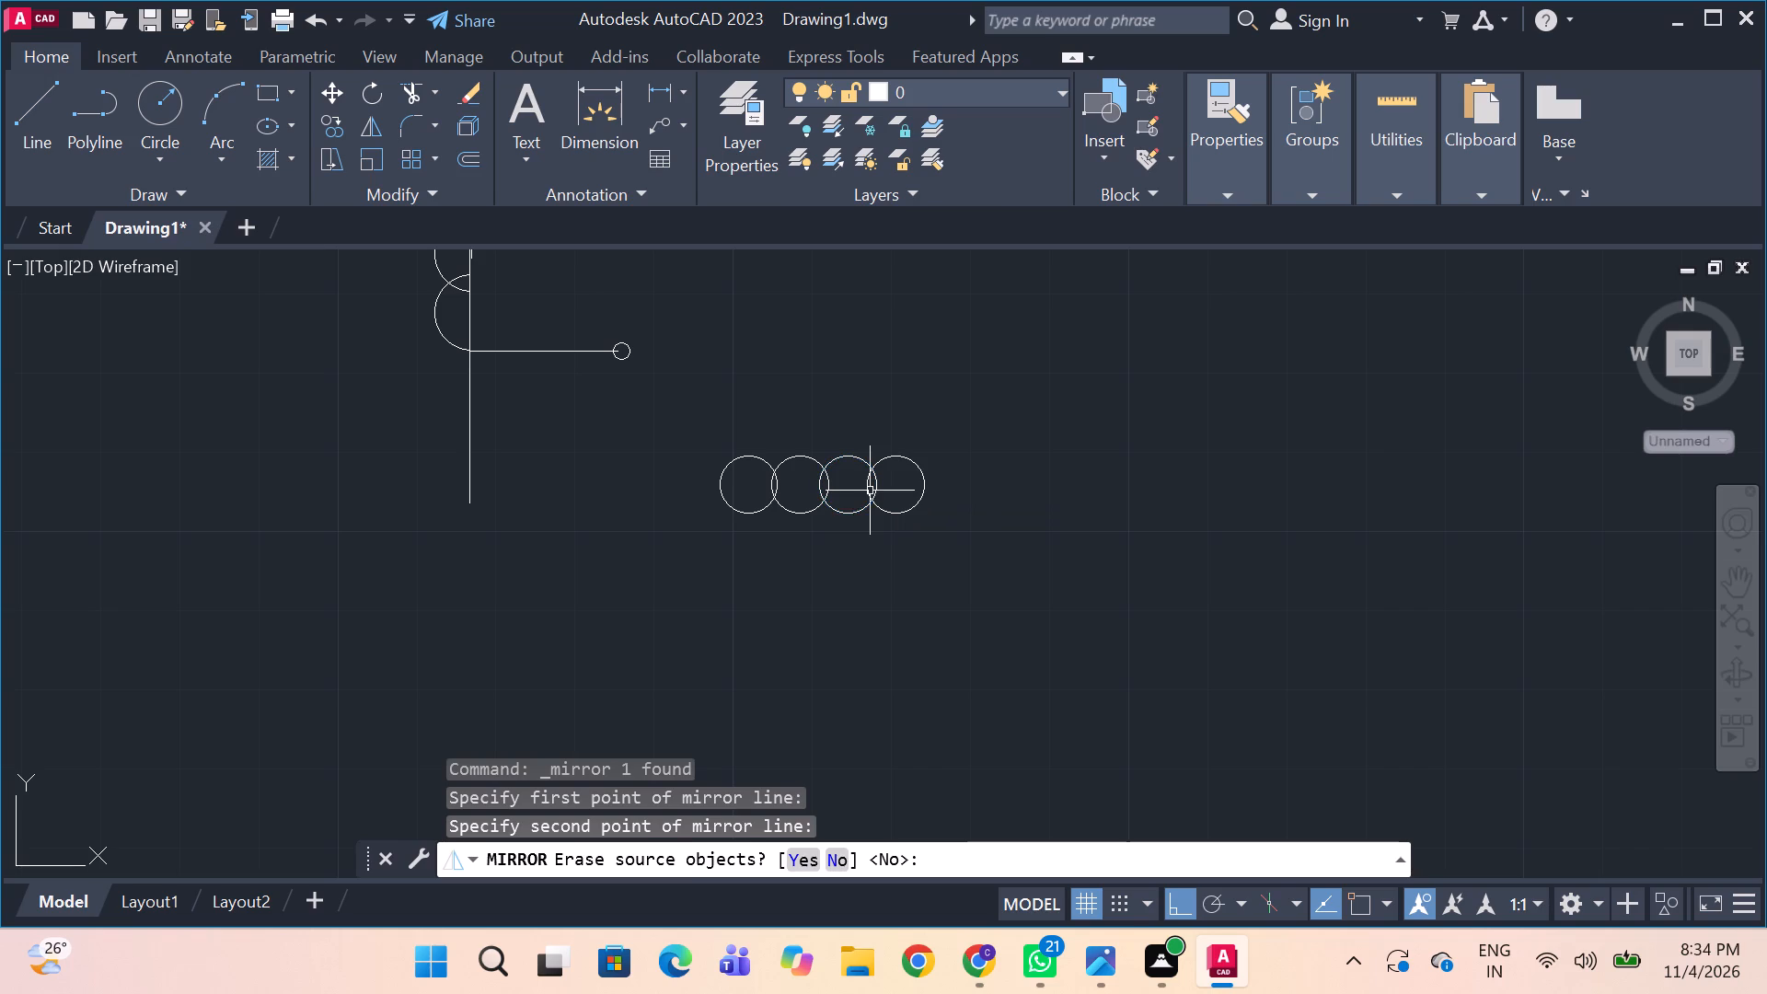
Mirror the fourth circle and then its copy rightward across vertical axes just inside their right edges, keeping the originals, for six overlapping circles.
left_click(907, 458)
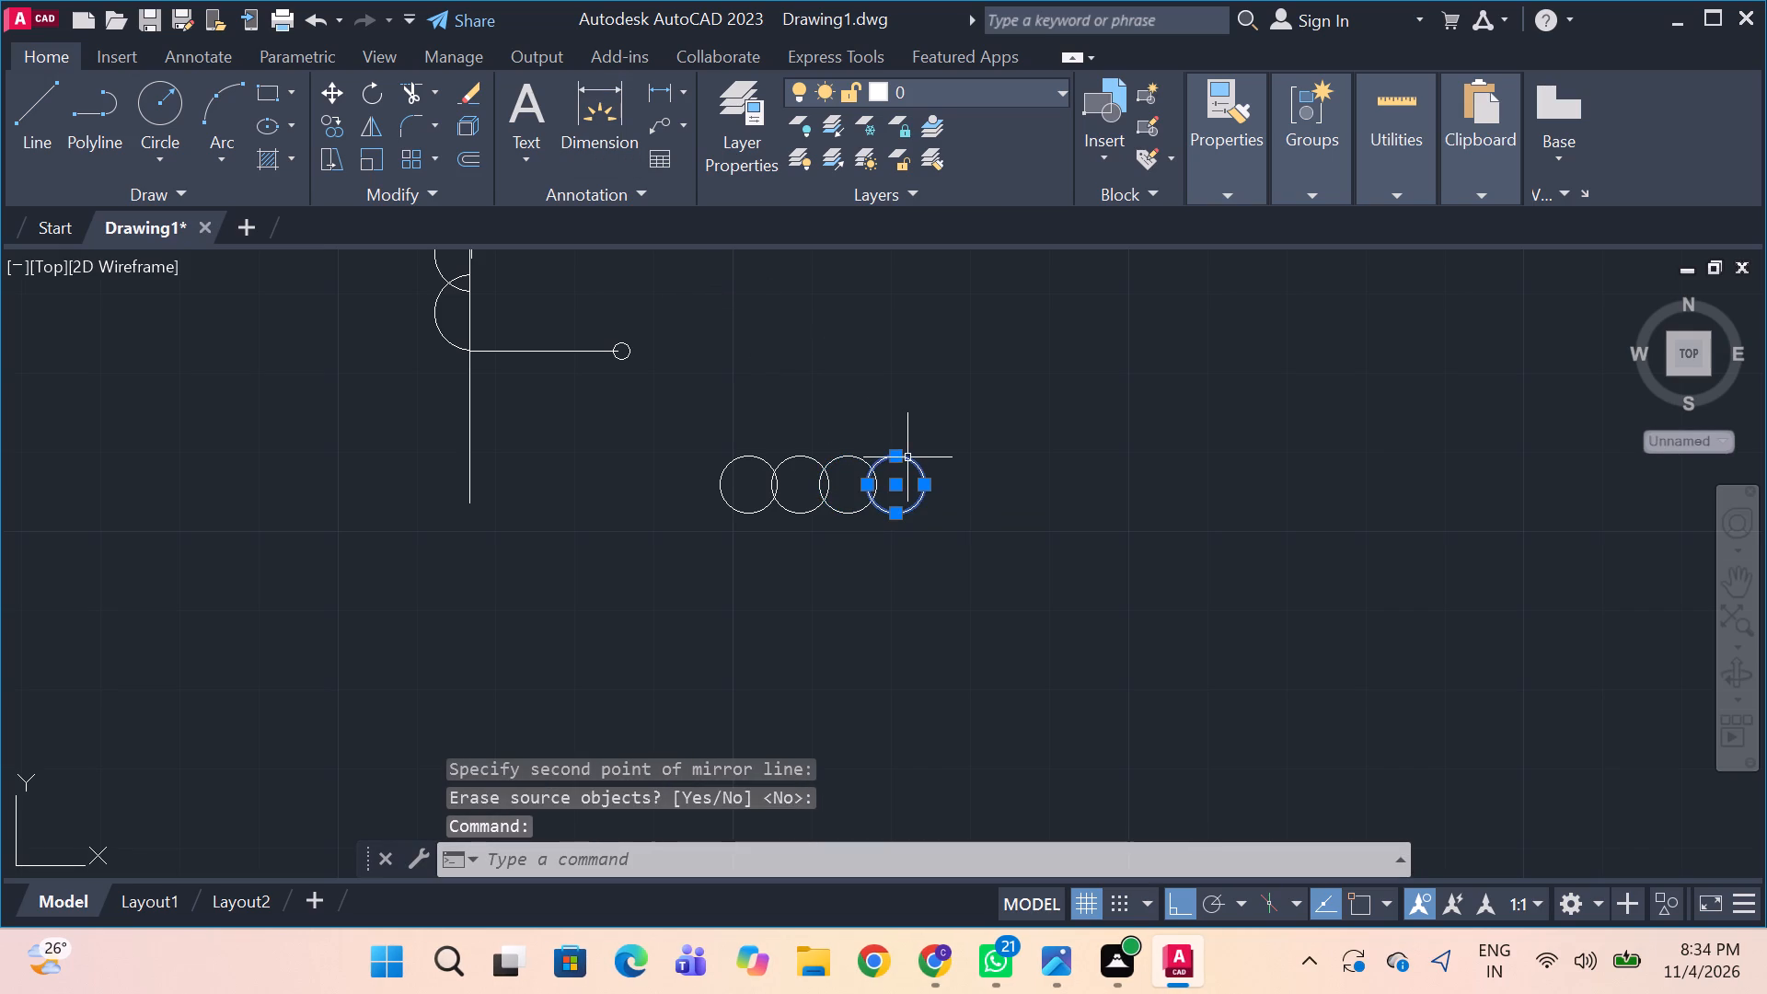
left_click(372, 121)
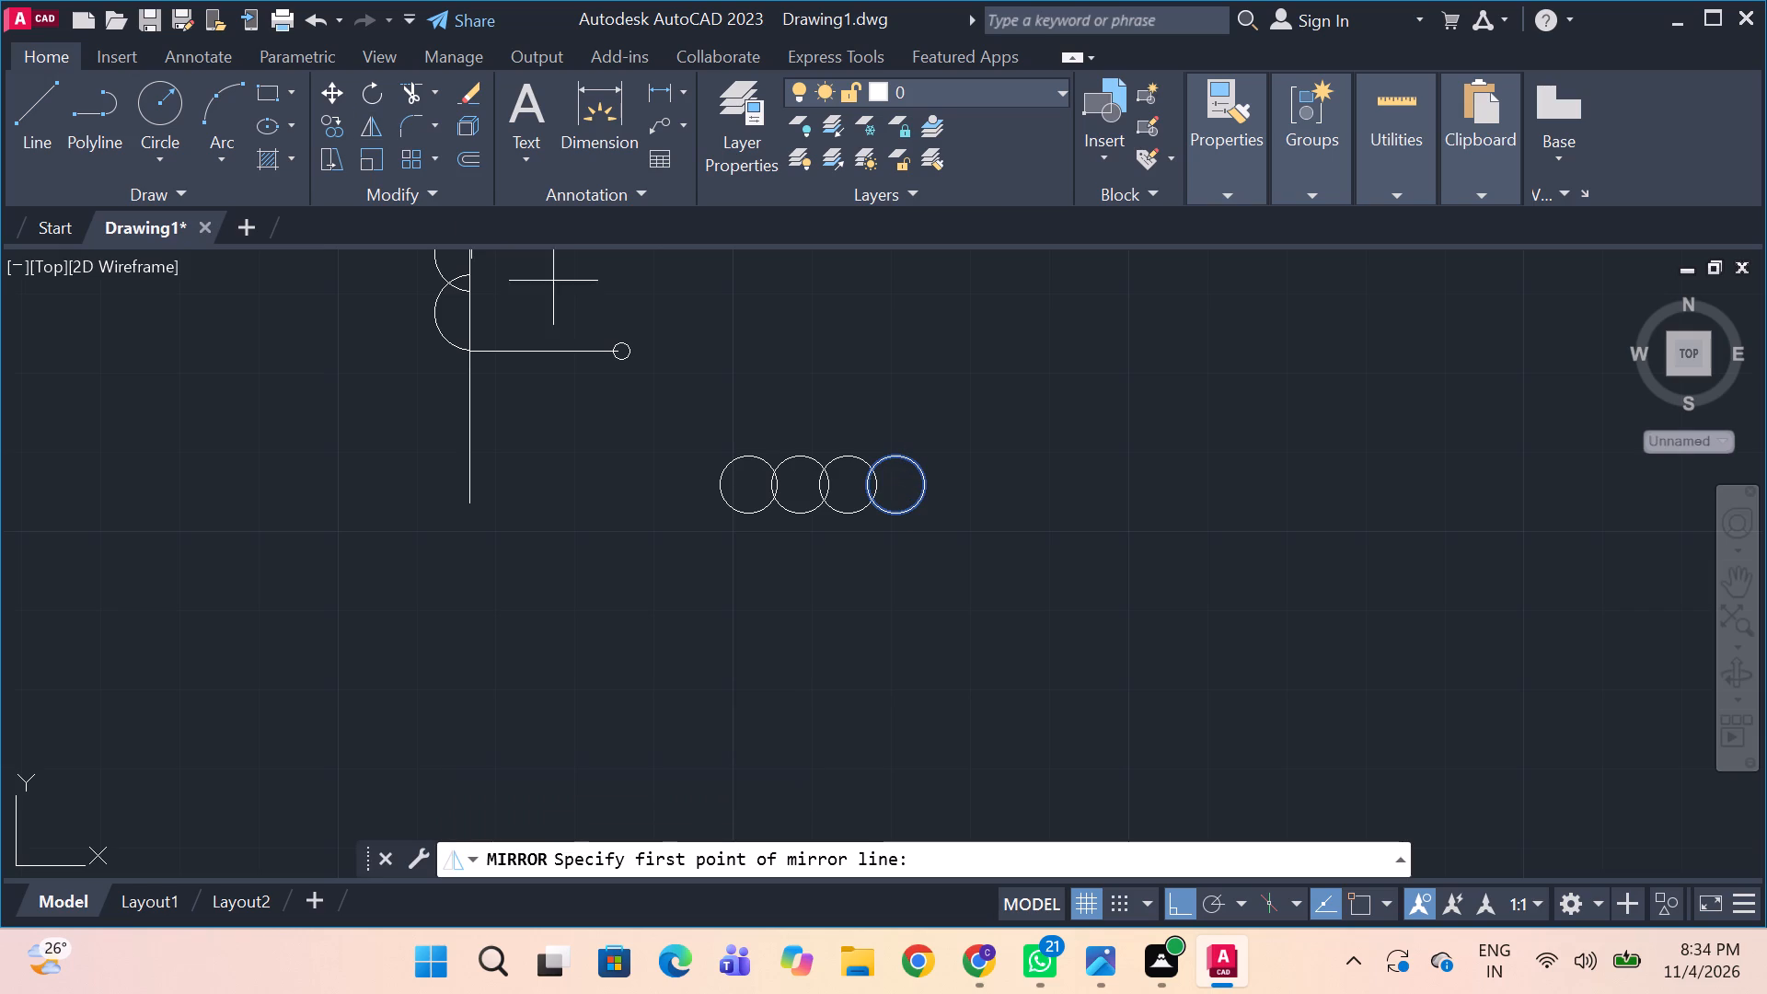
left_click(921, 482)
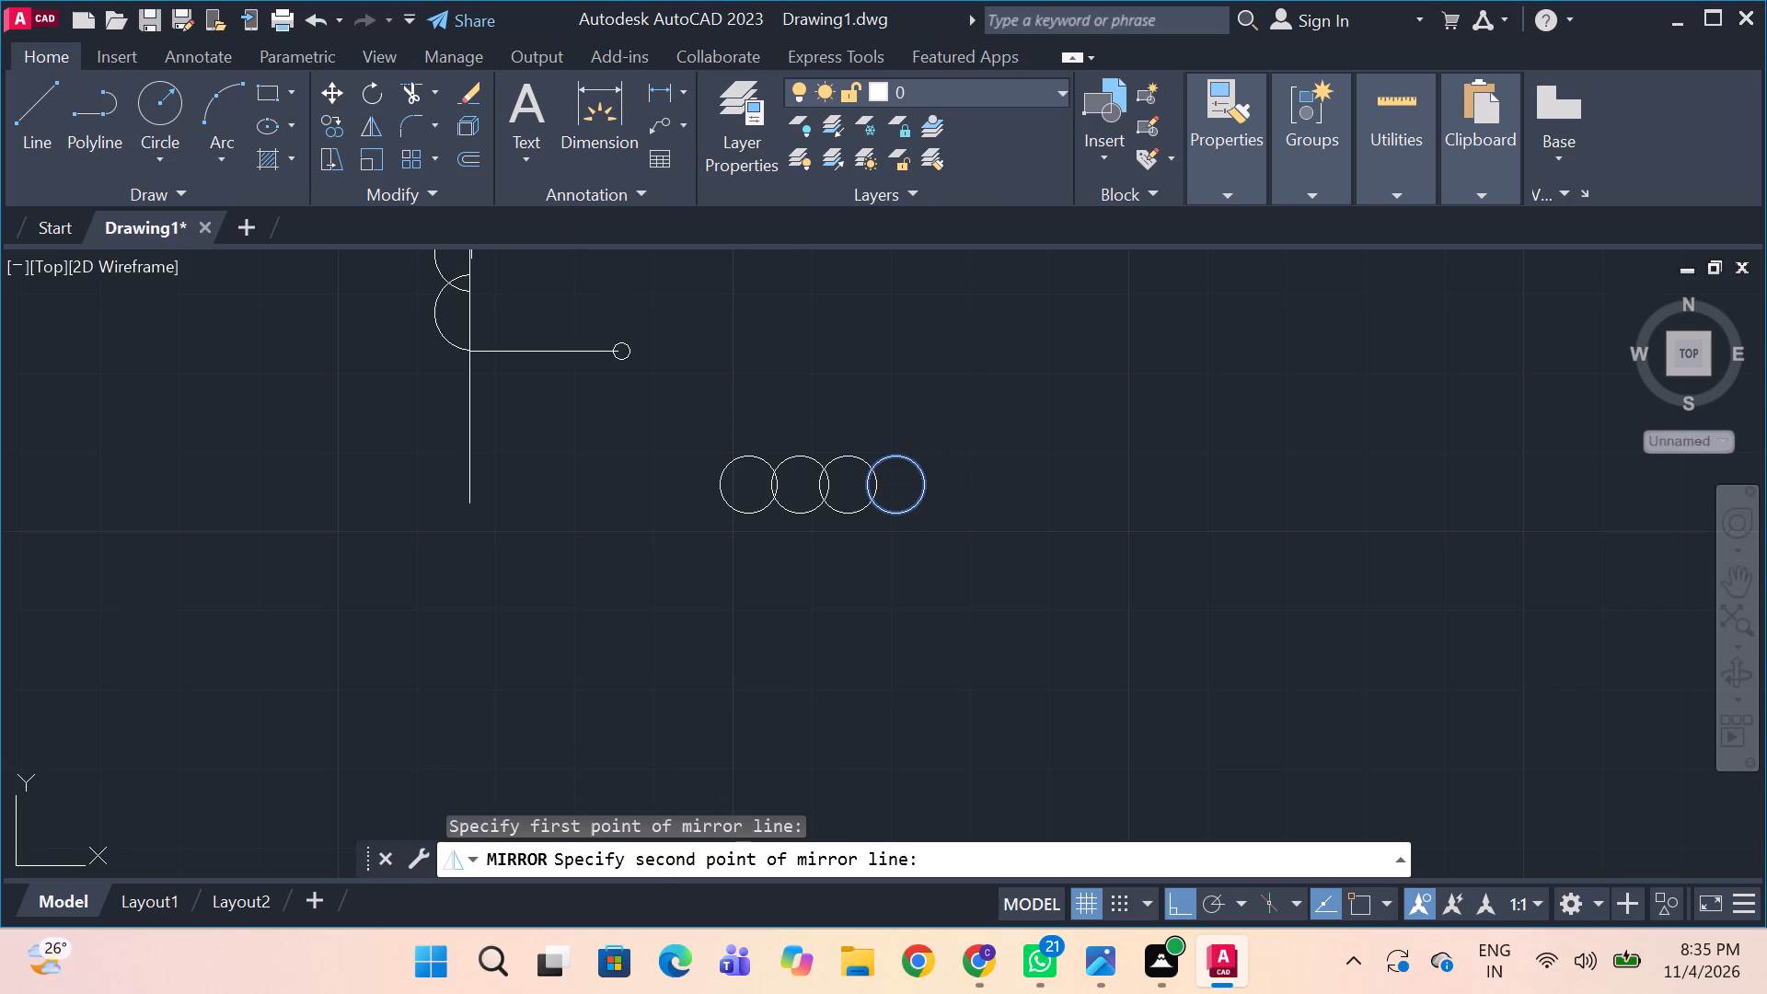
left_click(921, 480)
key("space")
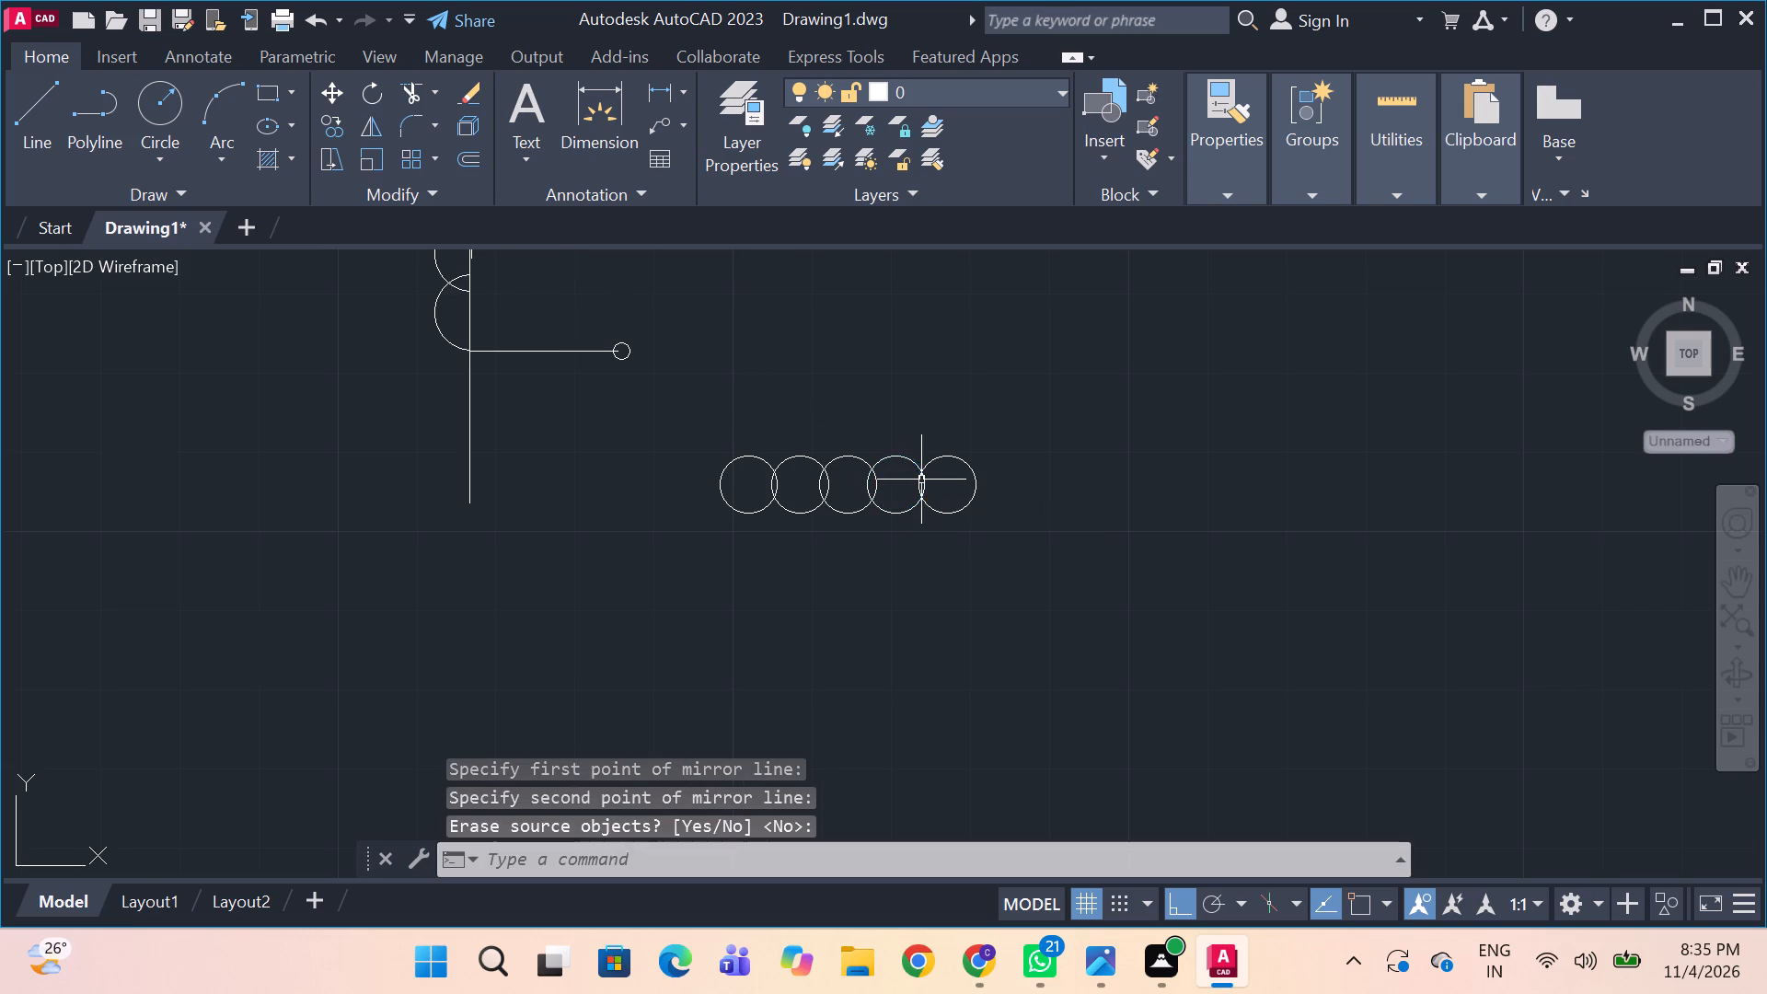
left_click(972, 480)
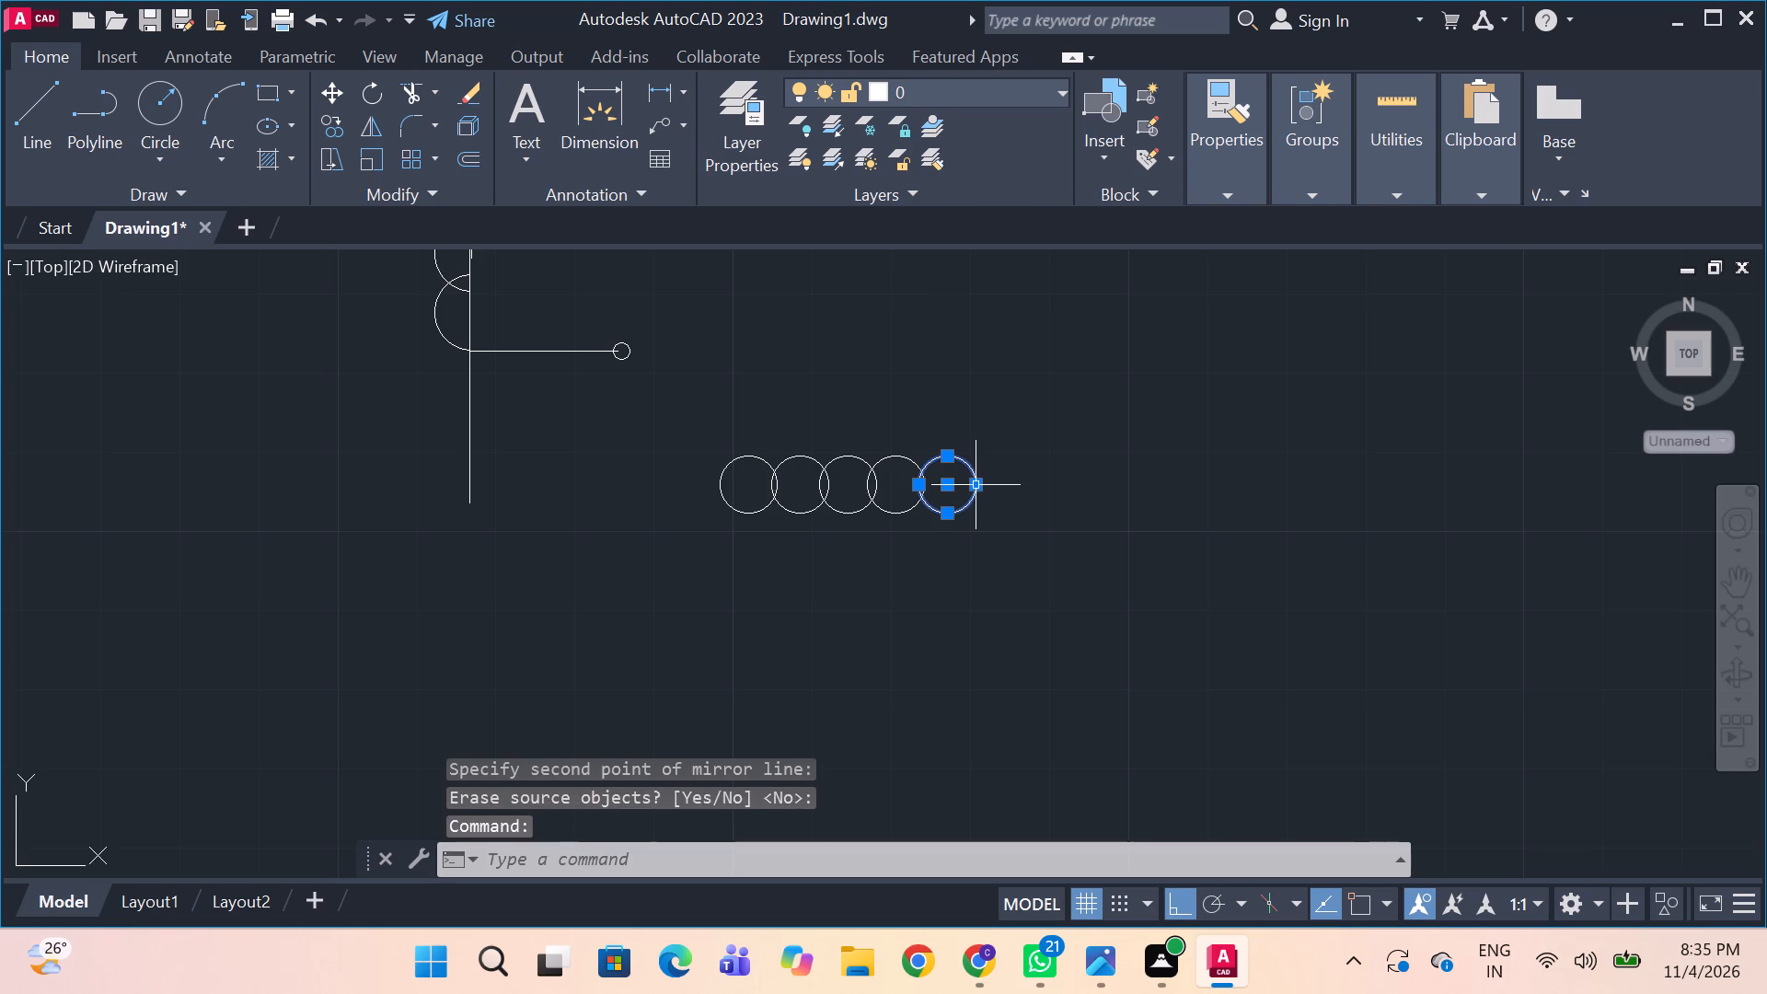
left_click(360, 114)
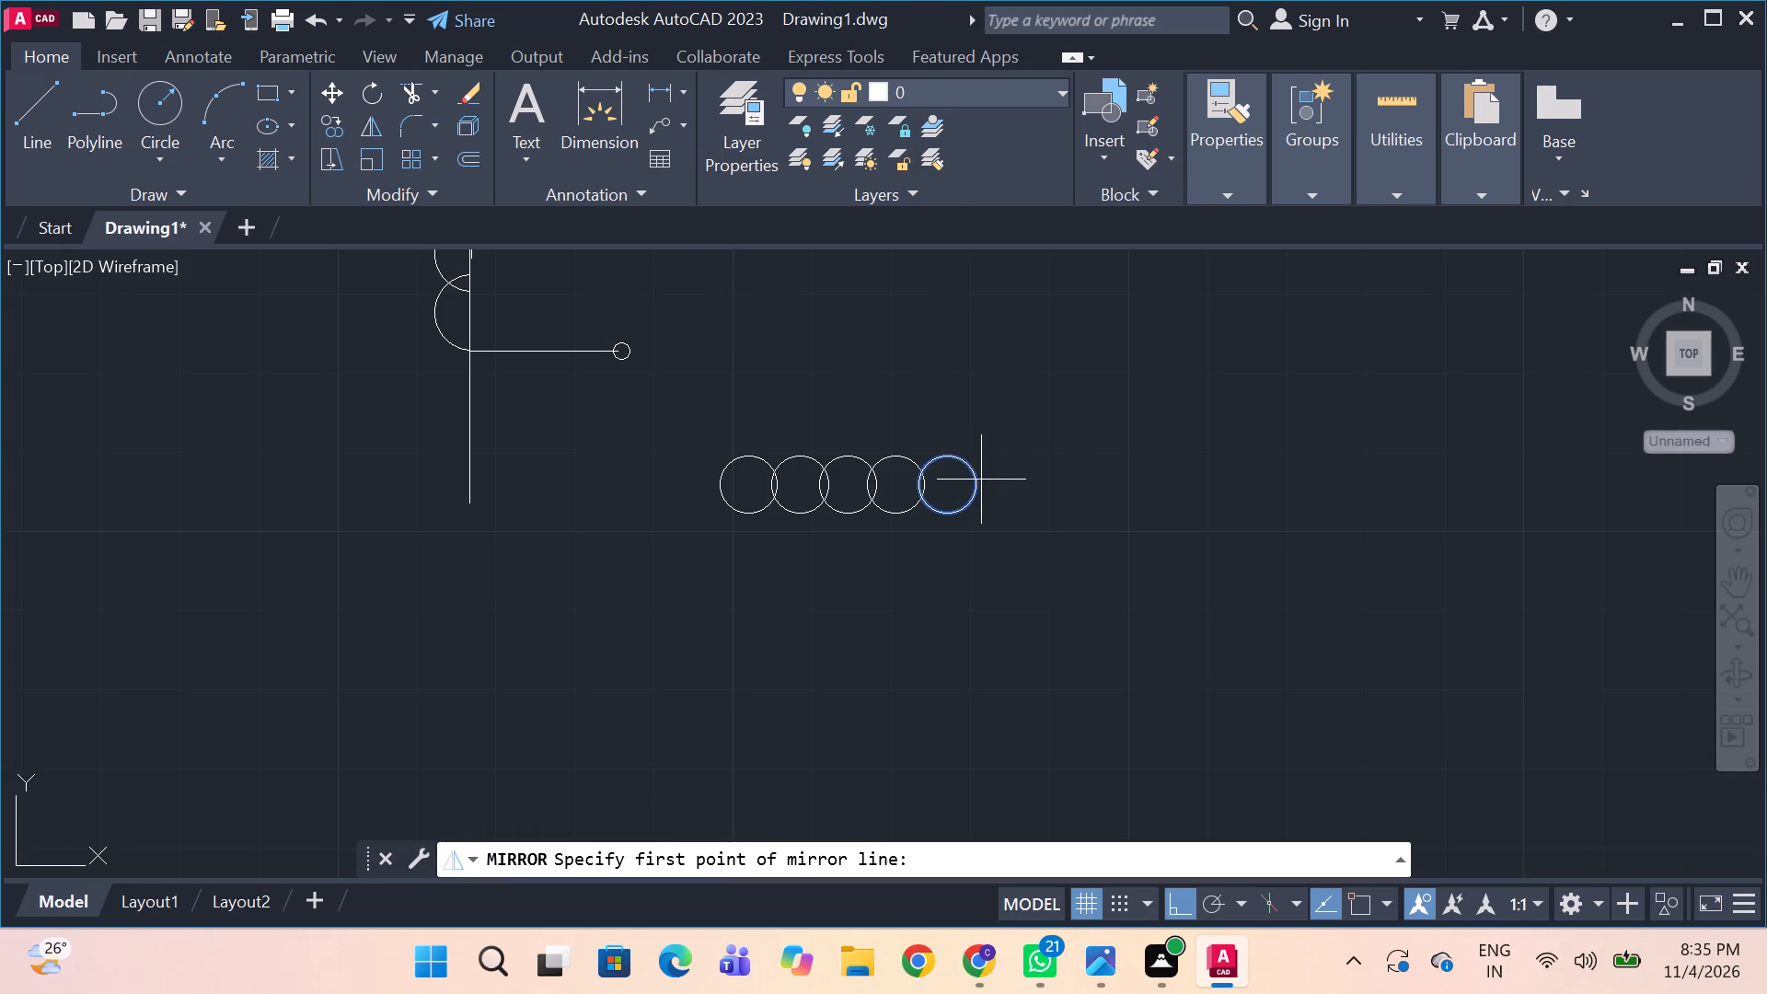
left_click(971, 484)
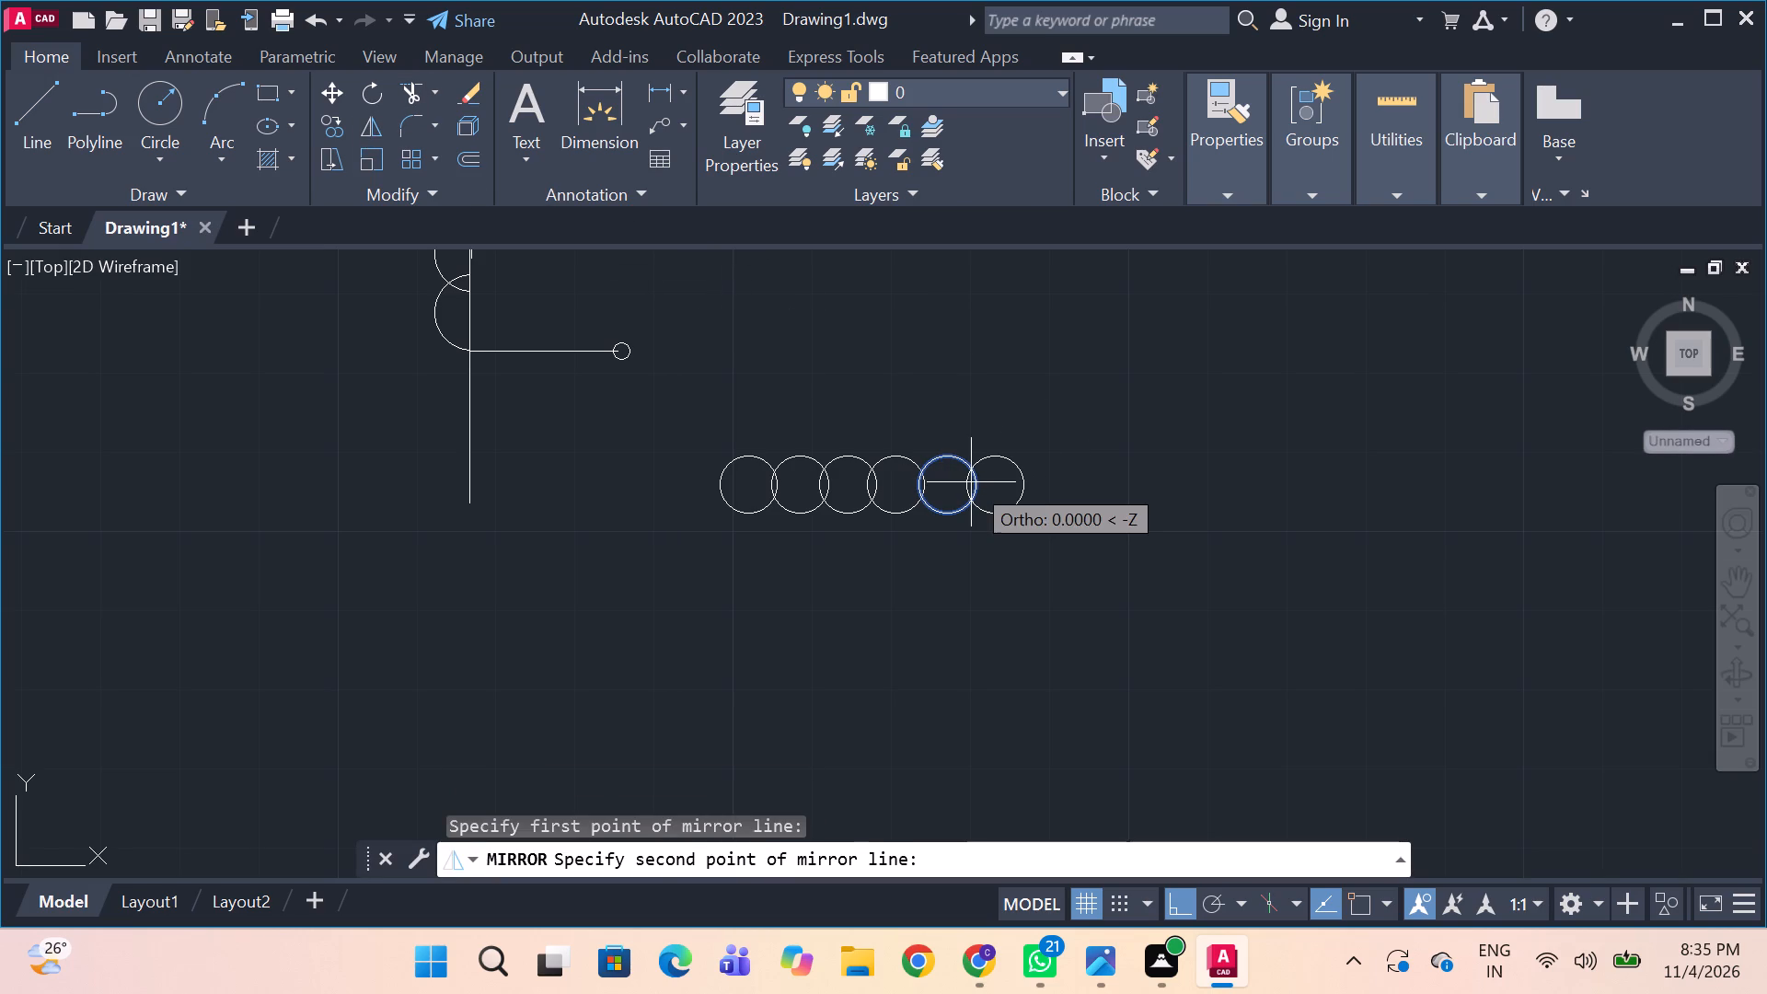
left_click(973, 481)
key("space")
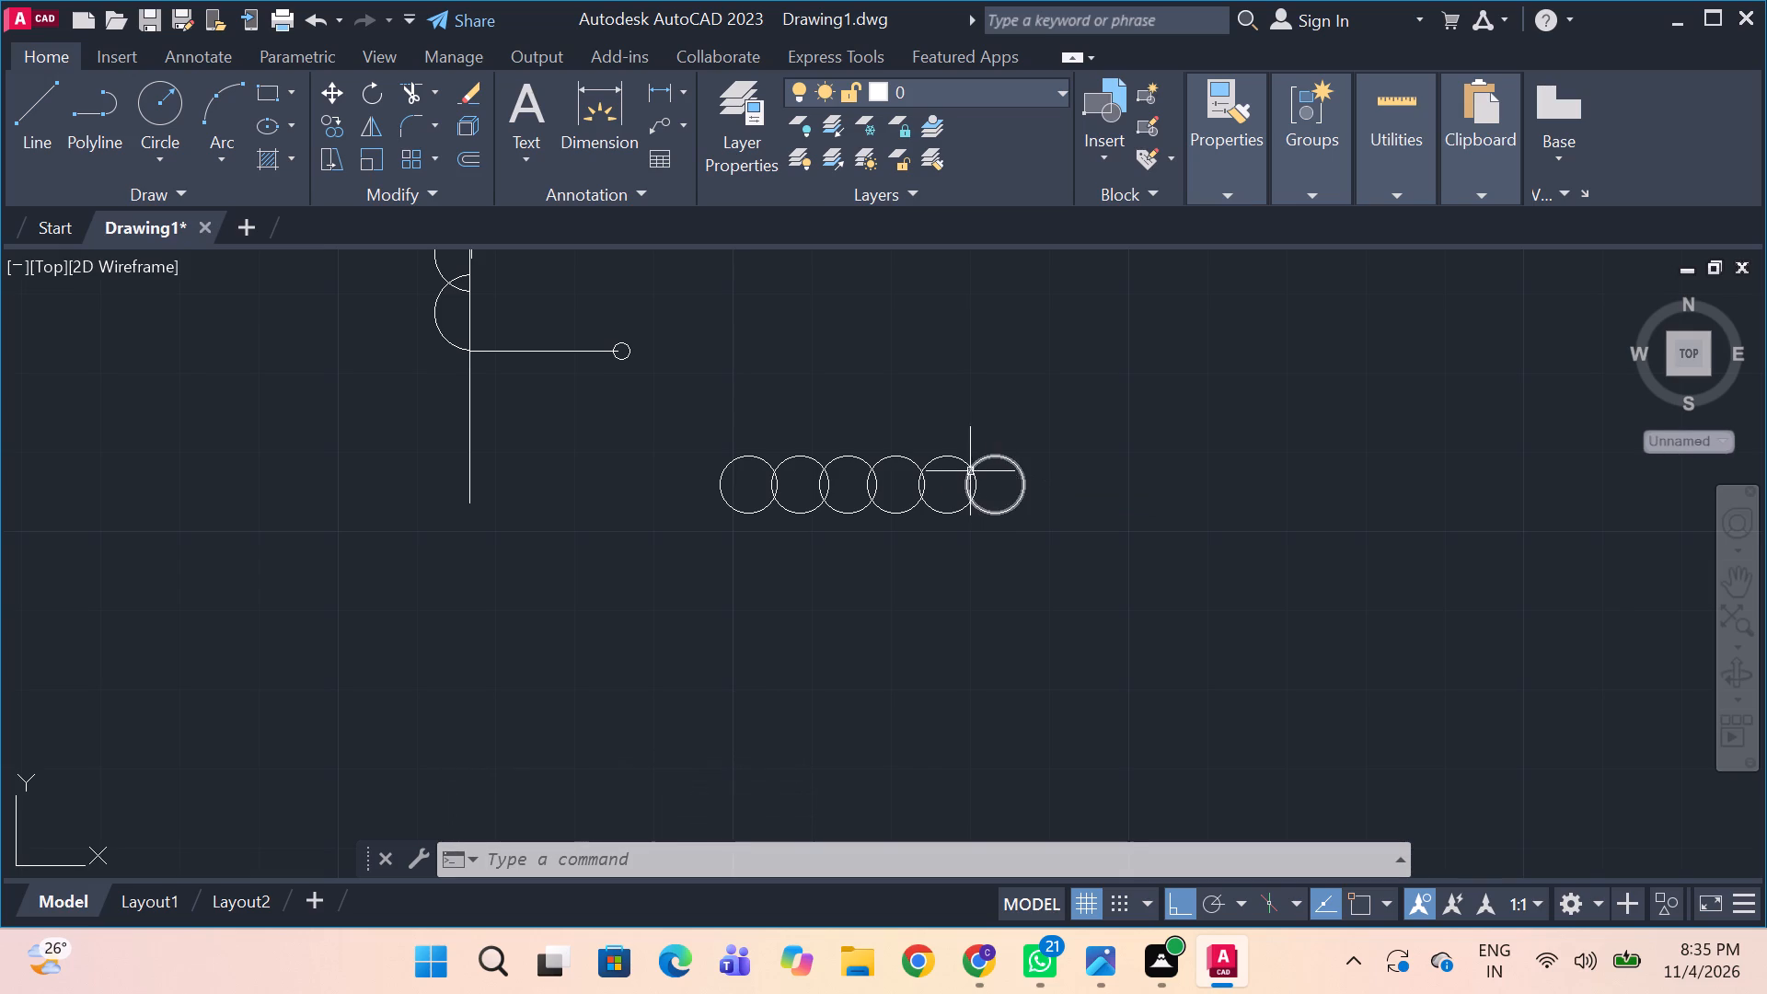
Trim away the upper arcs of the second to fifth circles, leaving the two end circles whole and the small overlap loops in place.
type("tr")
key("space")
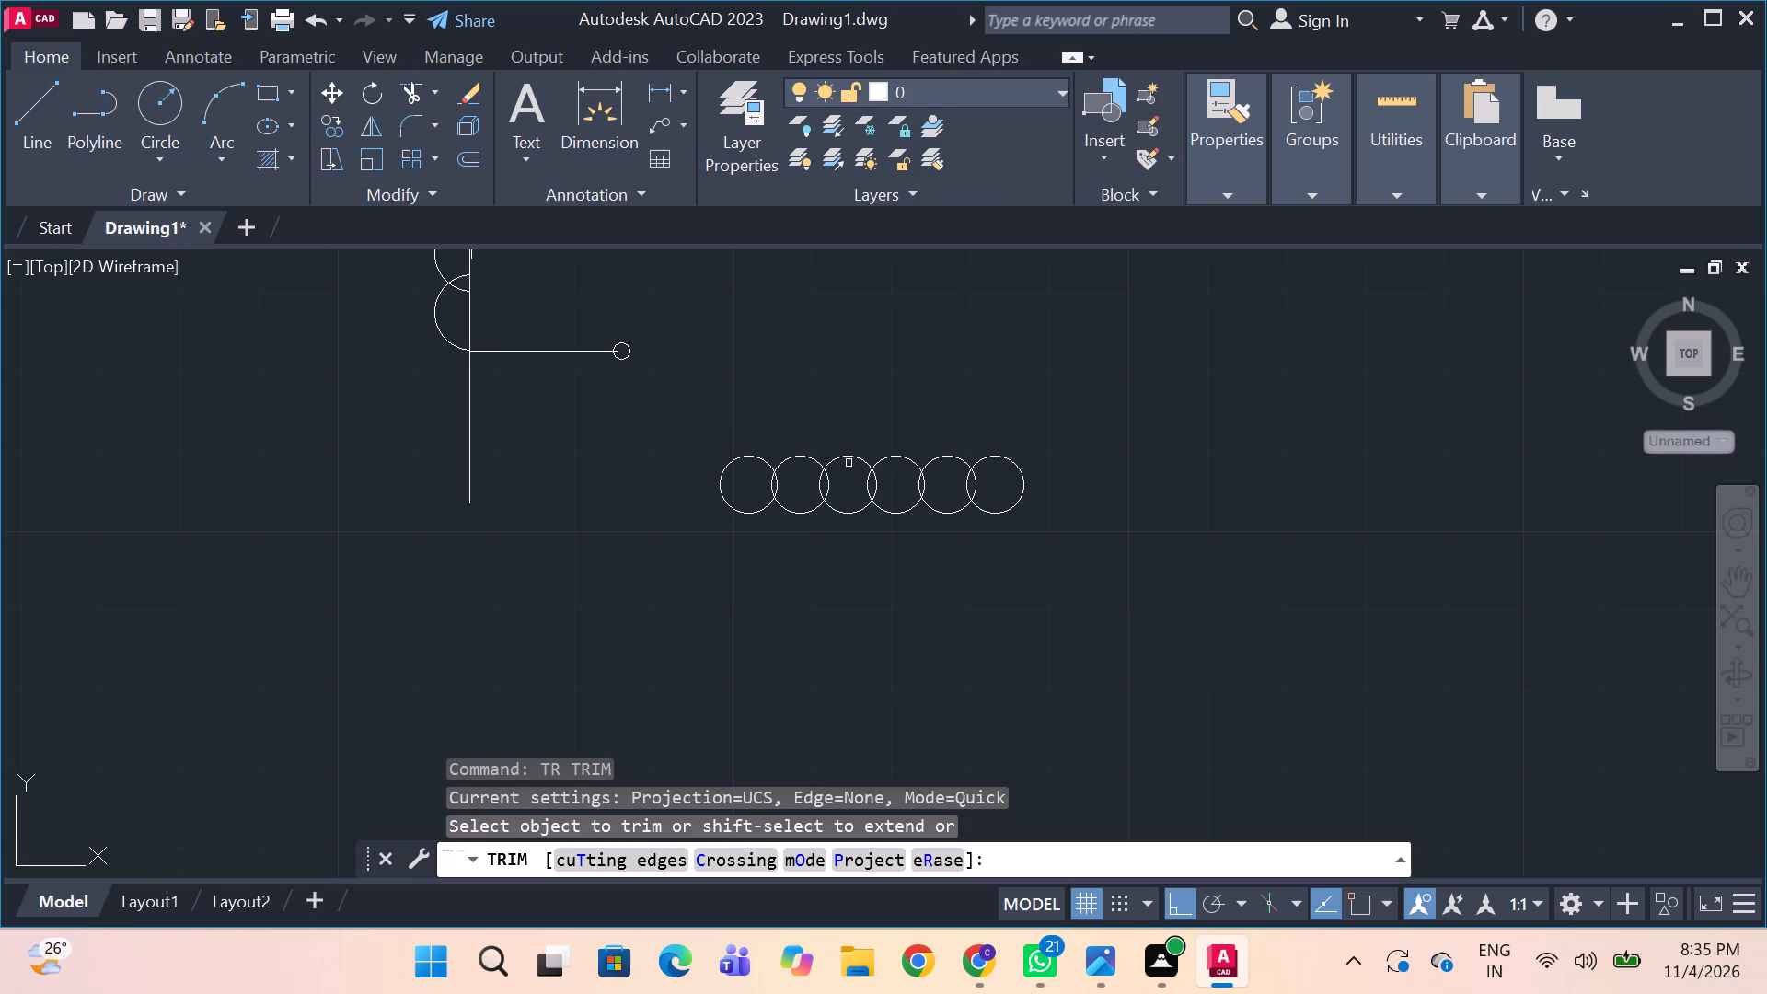
left_click(797, 457)
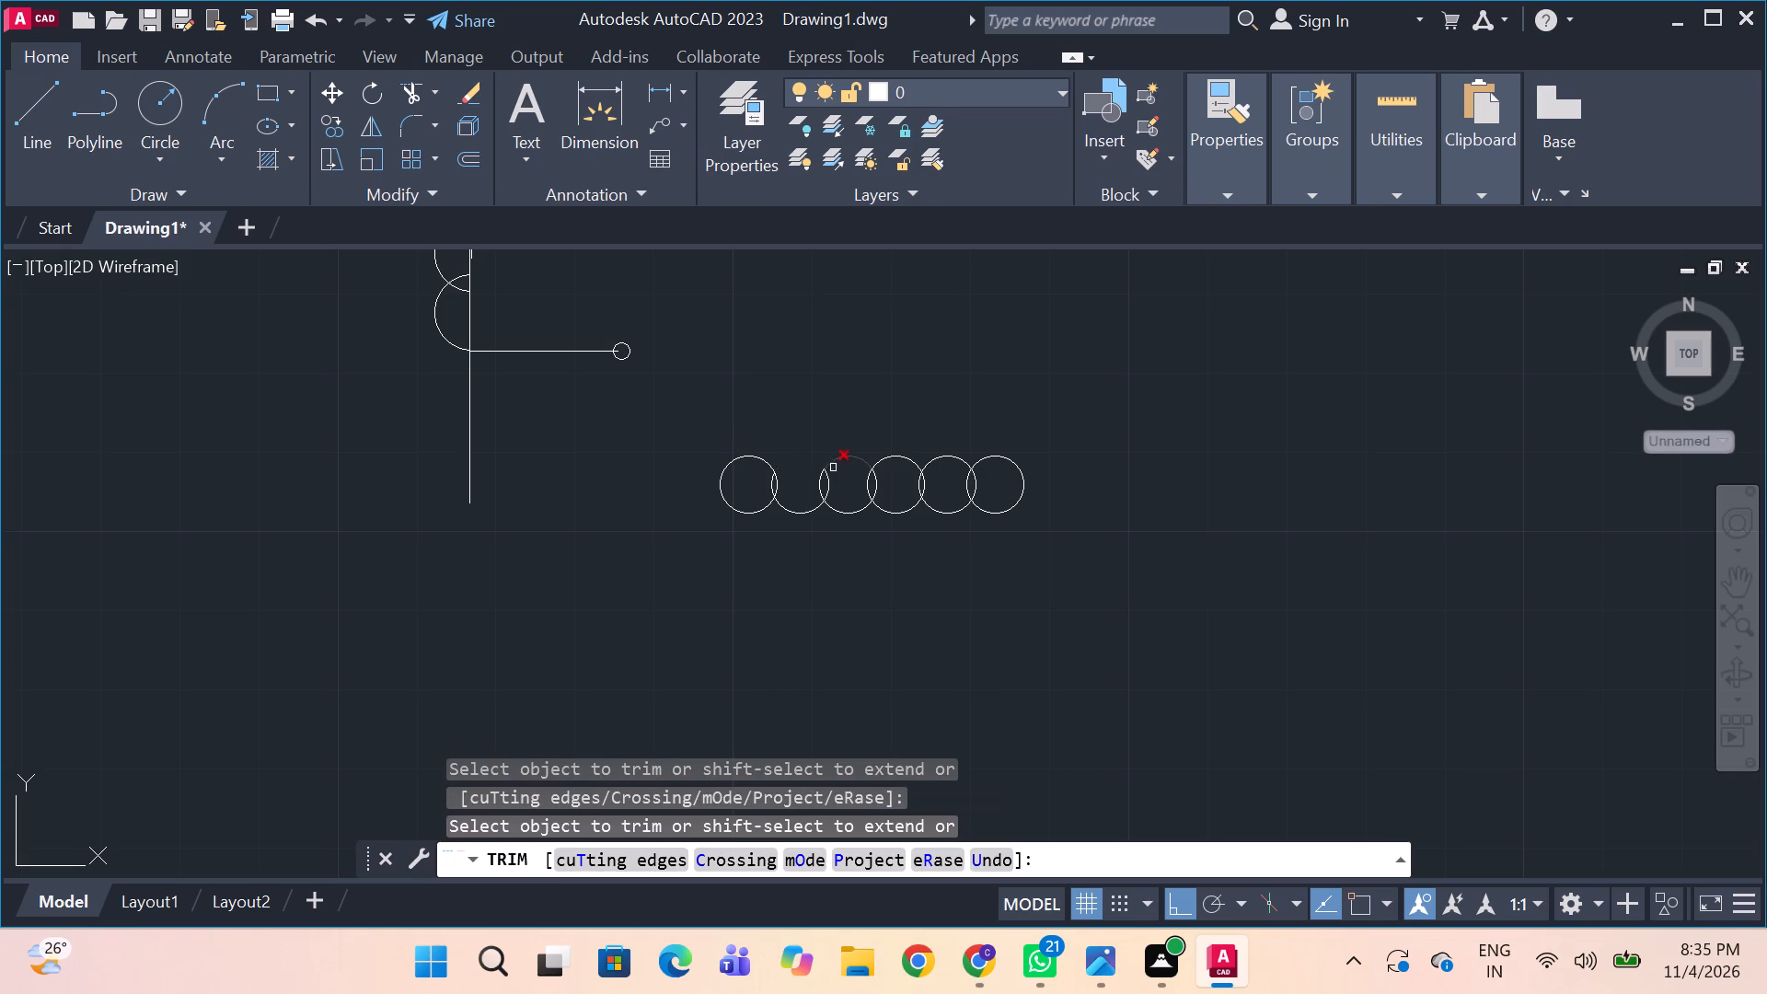
left_click(859, 458)
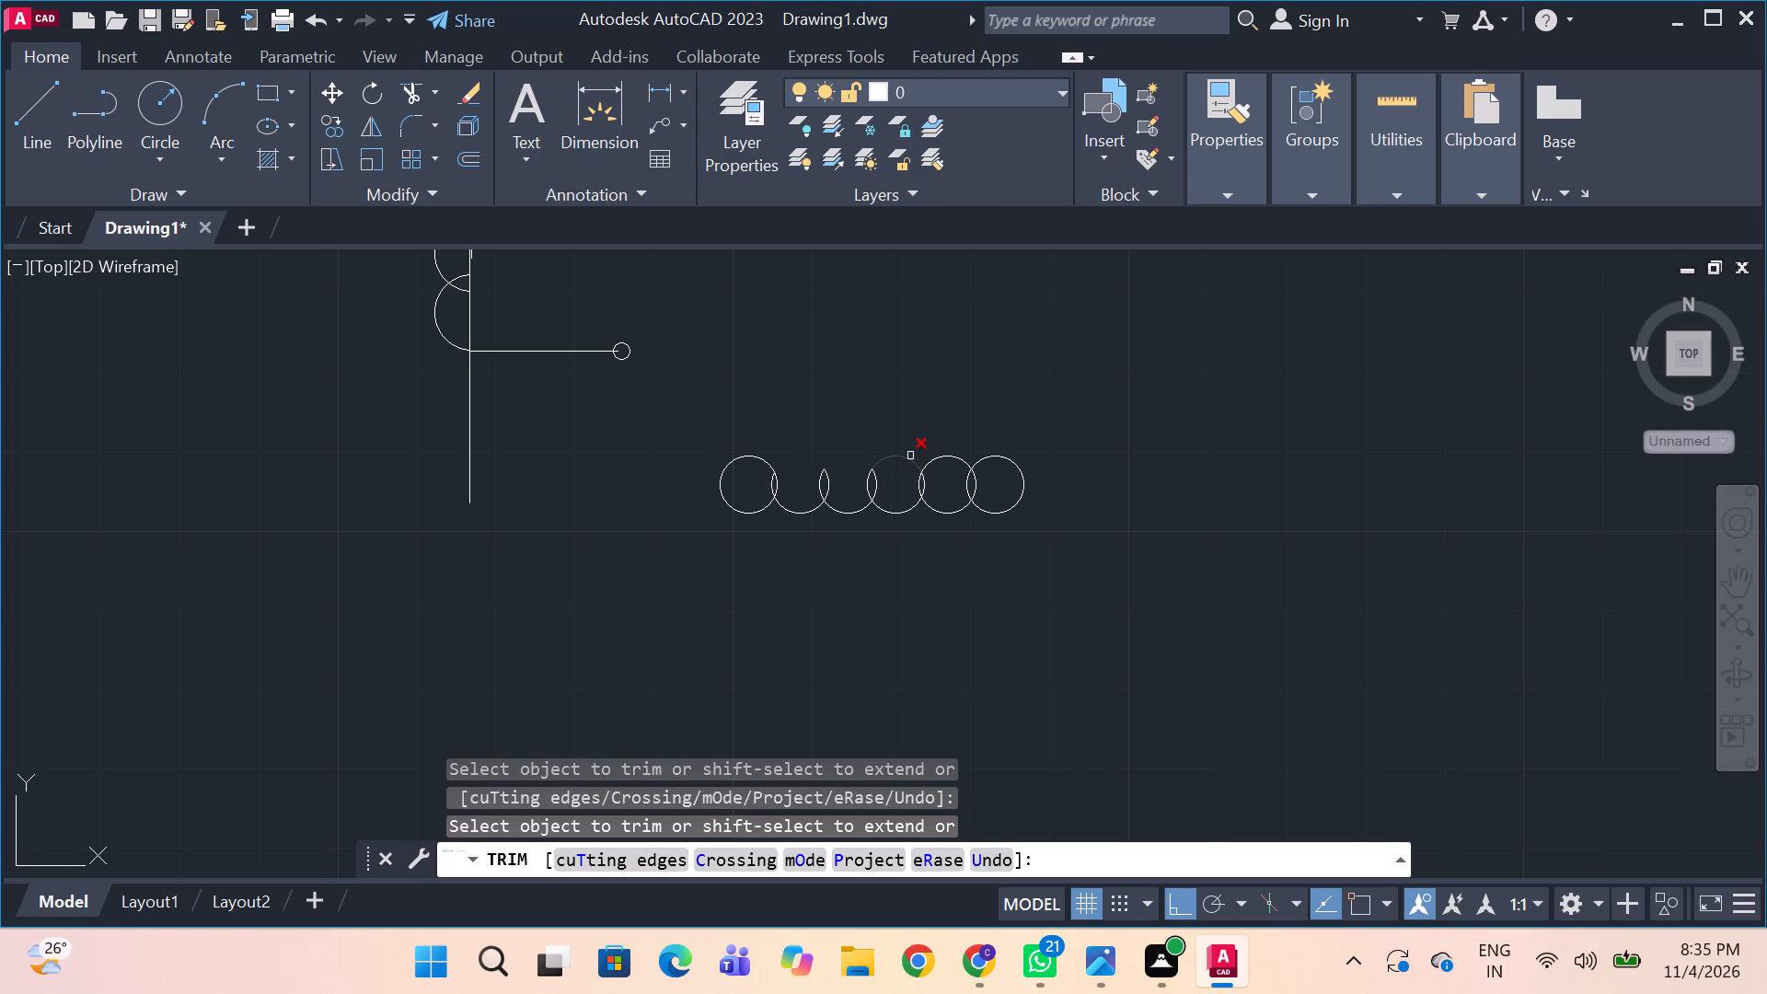
left_click(908, 456)
left_click(949, 462)
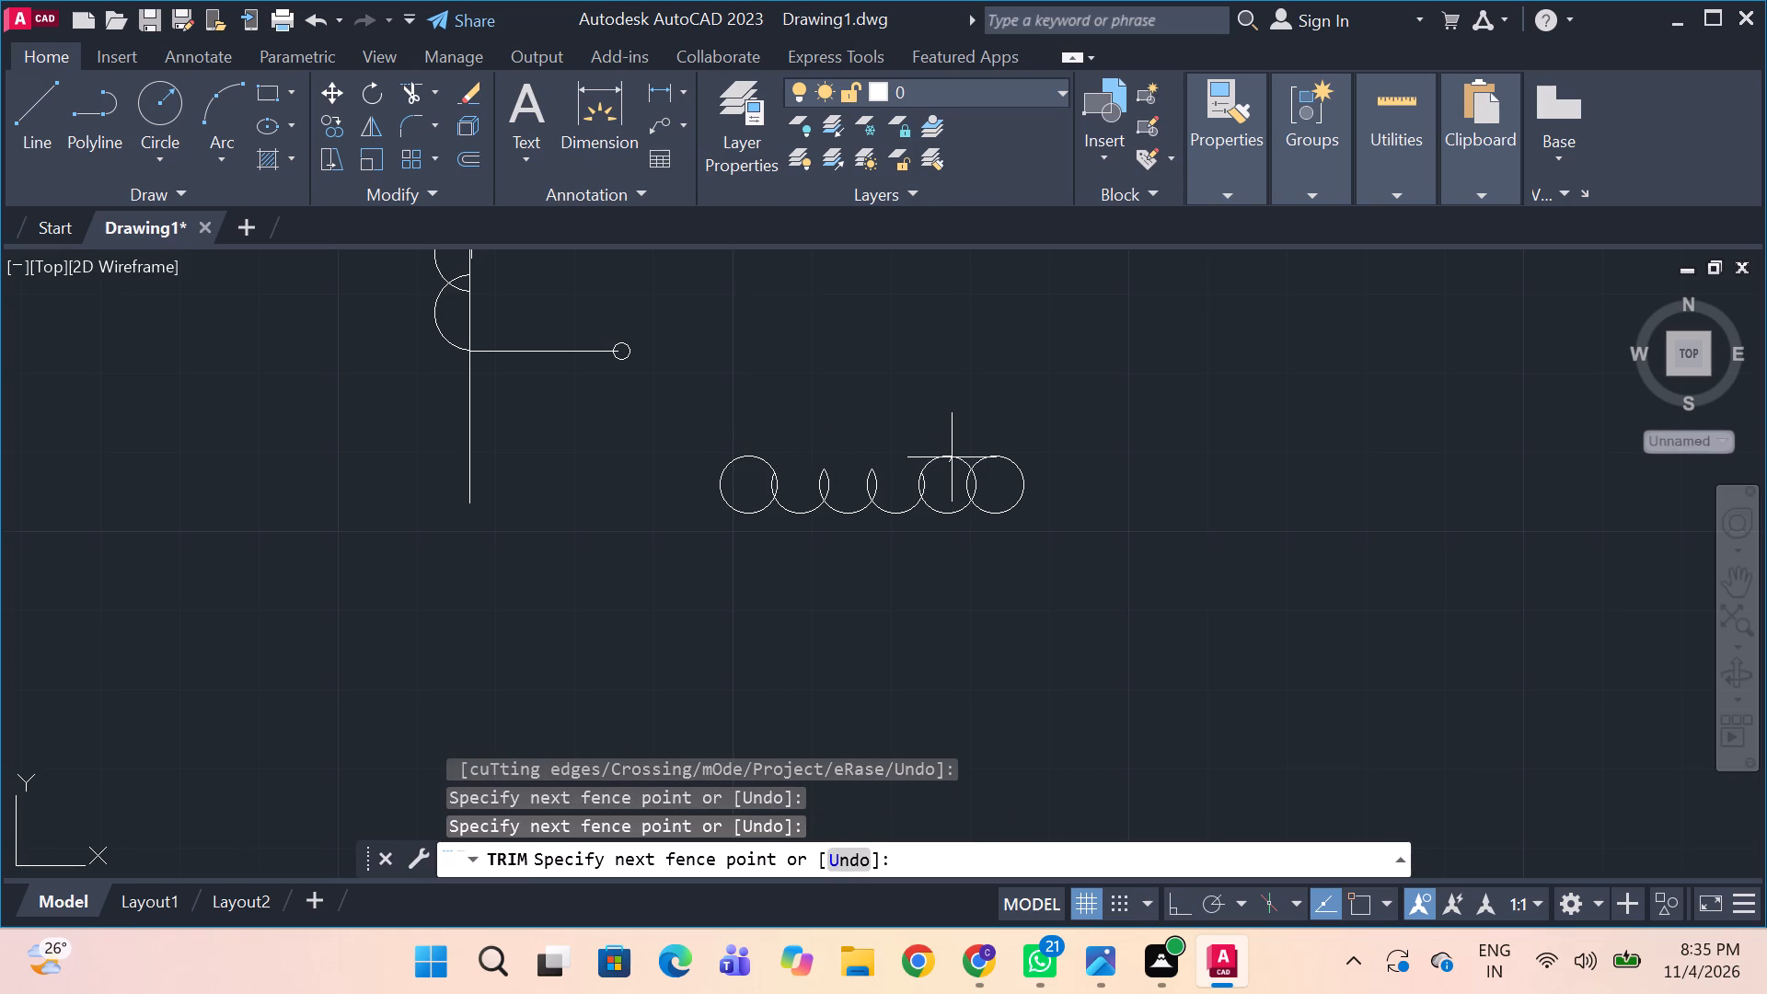
left_click(952, 457)
left_click(952, 457)
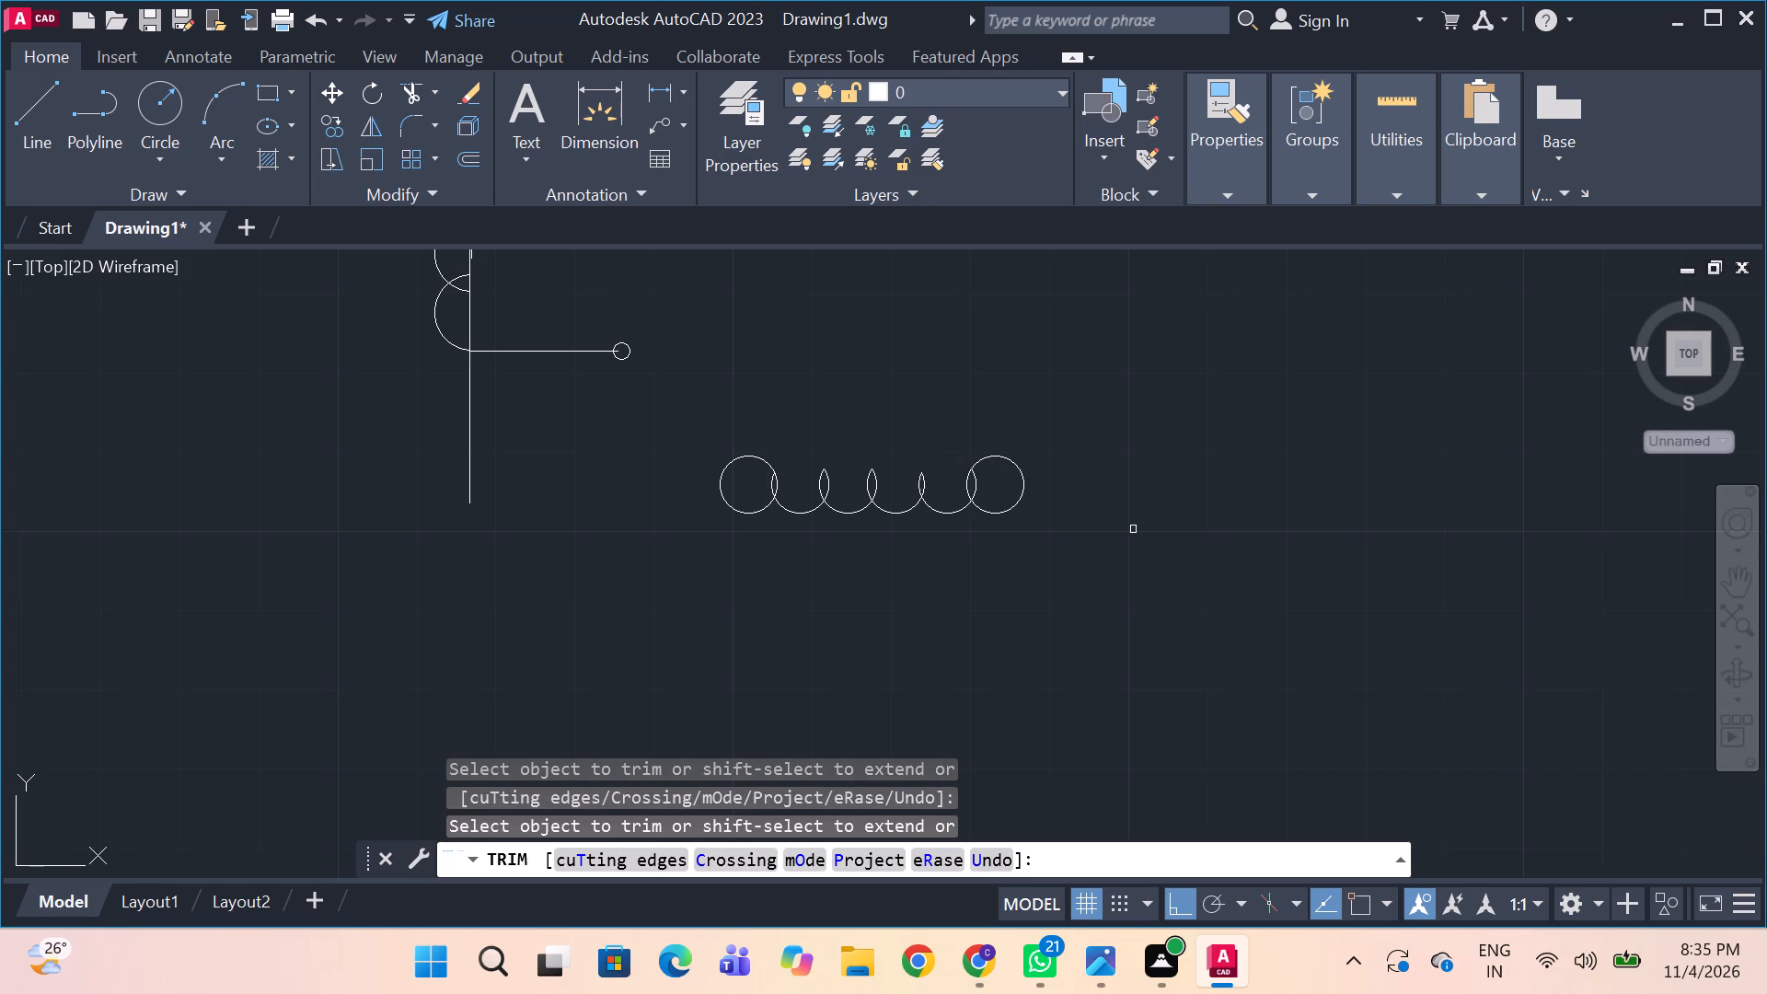
key("space")
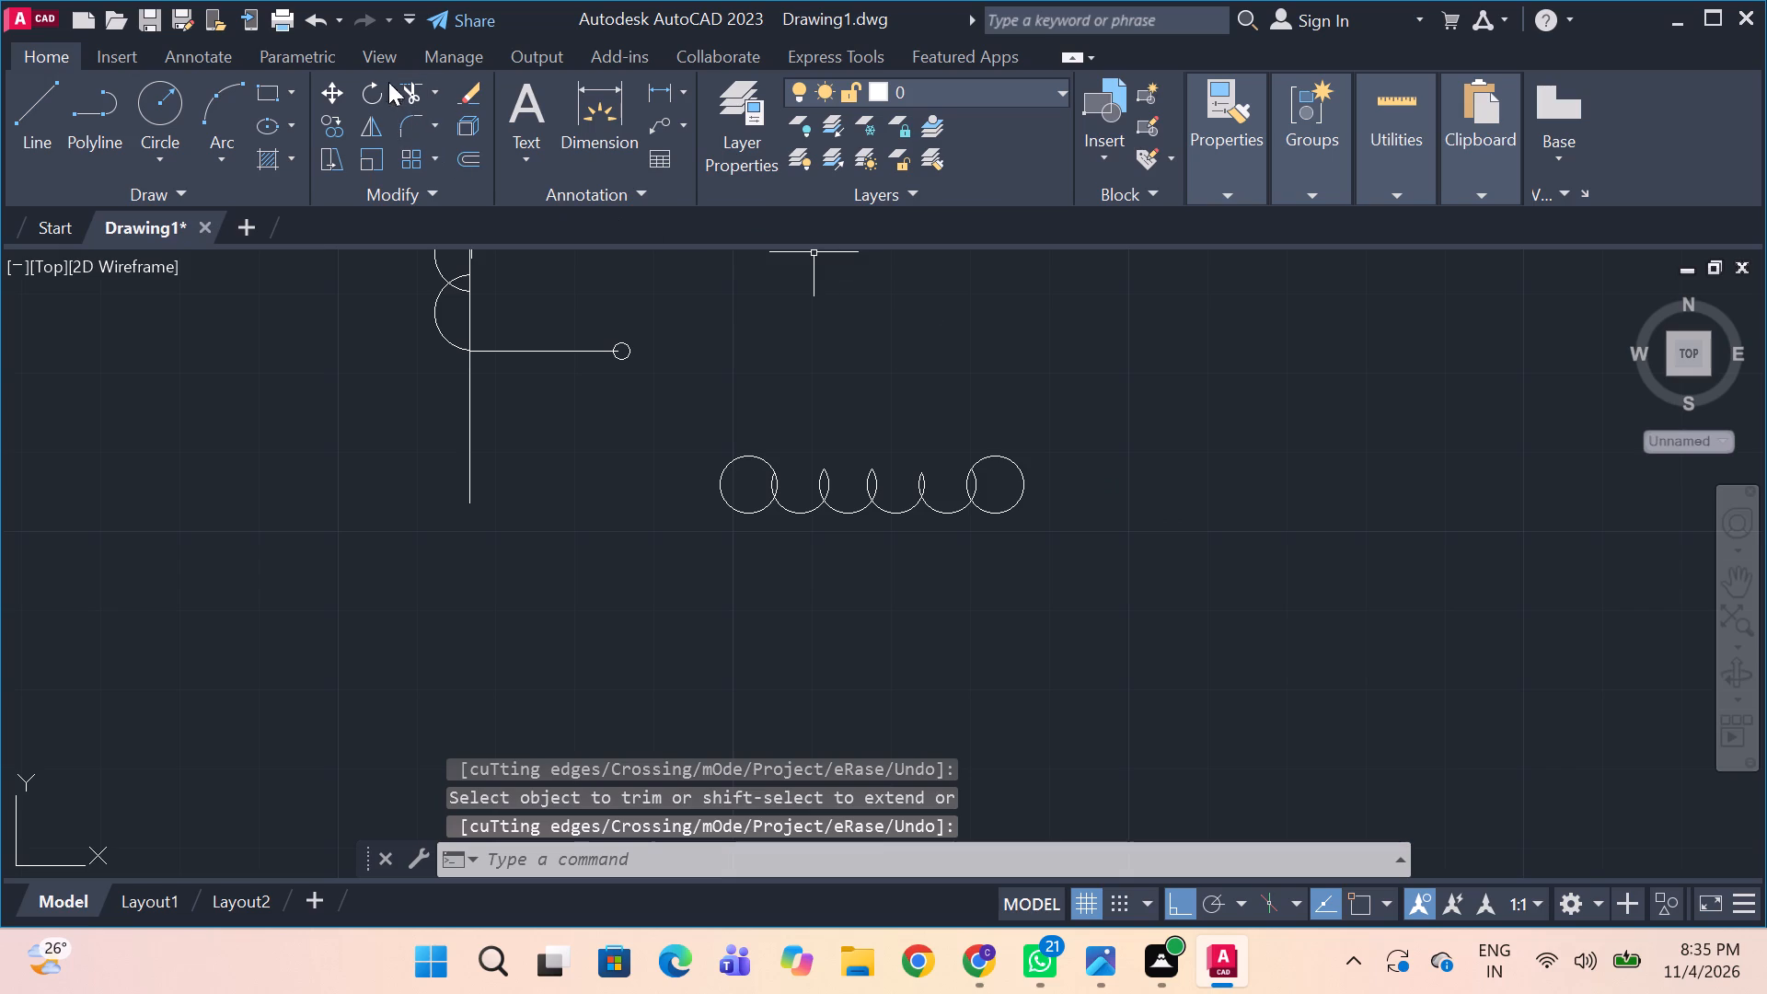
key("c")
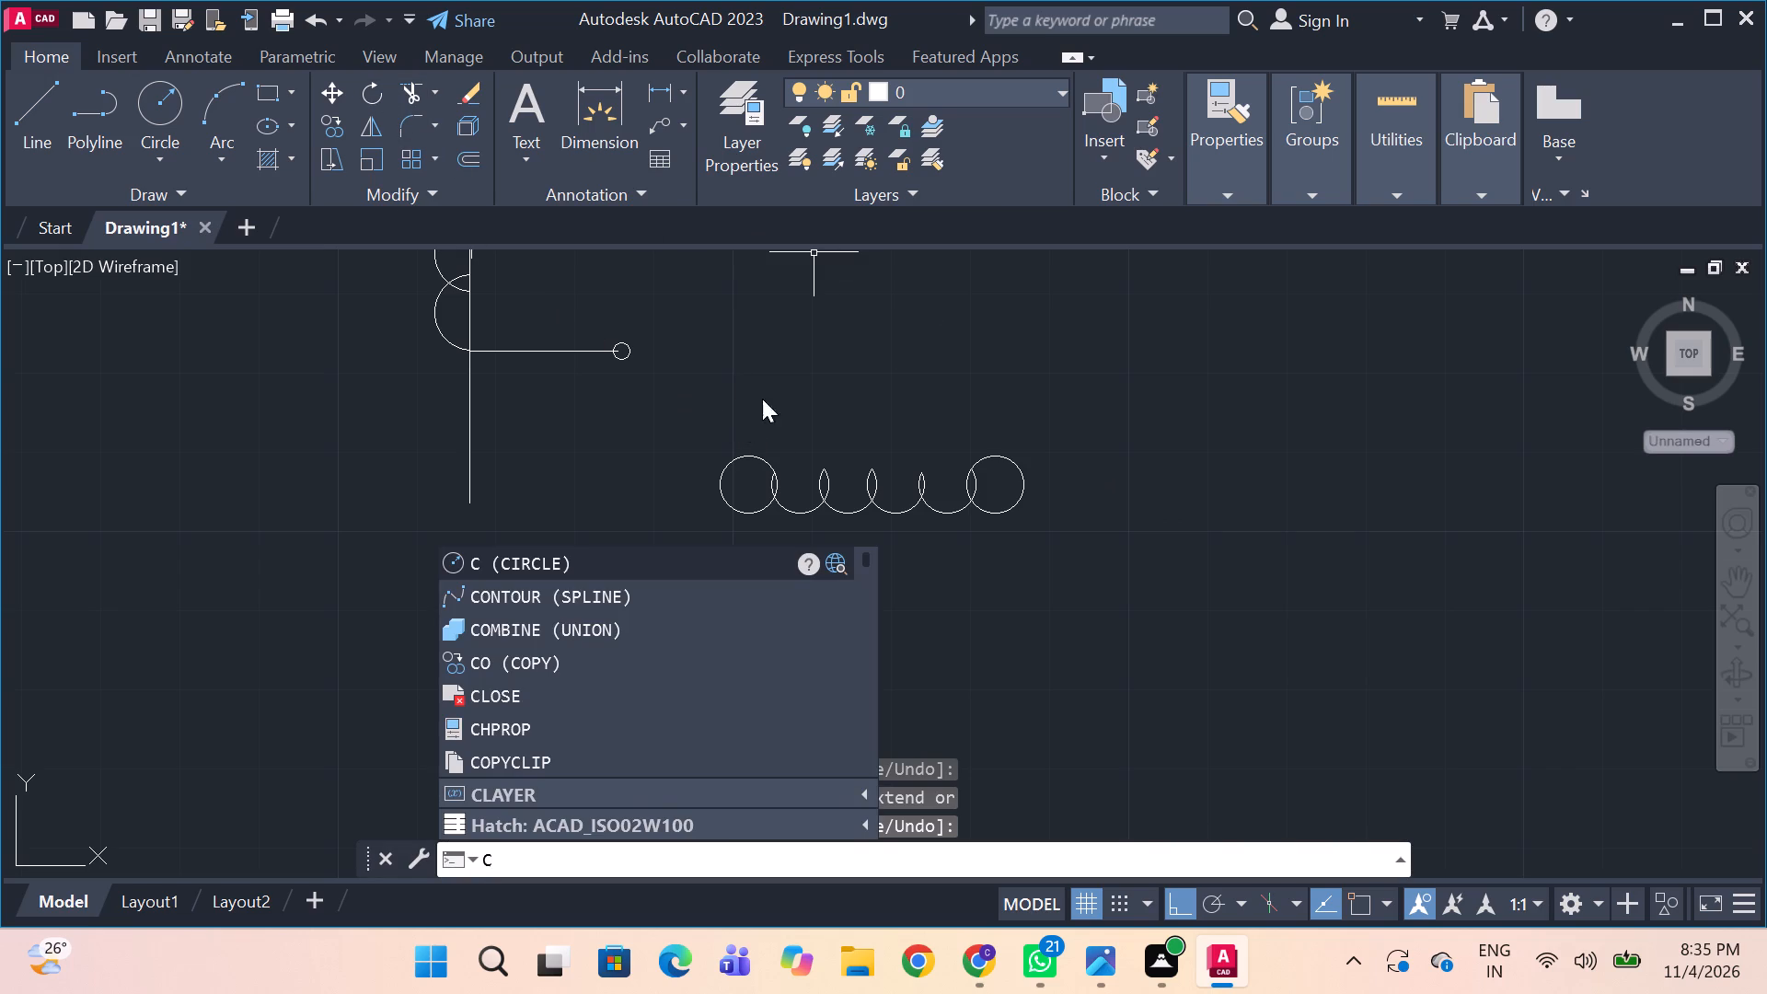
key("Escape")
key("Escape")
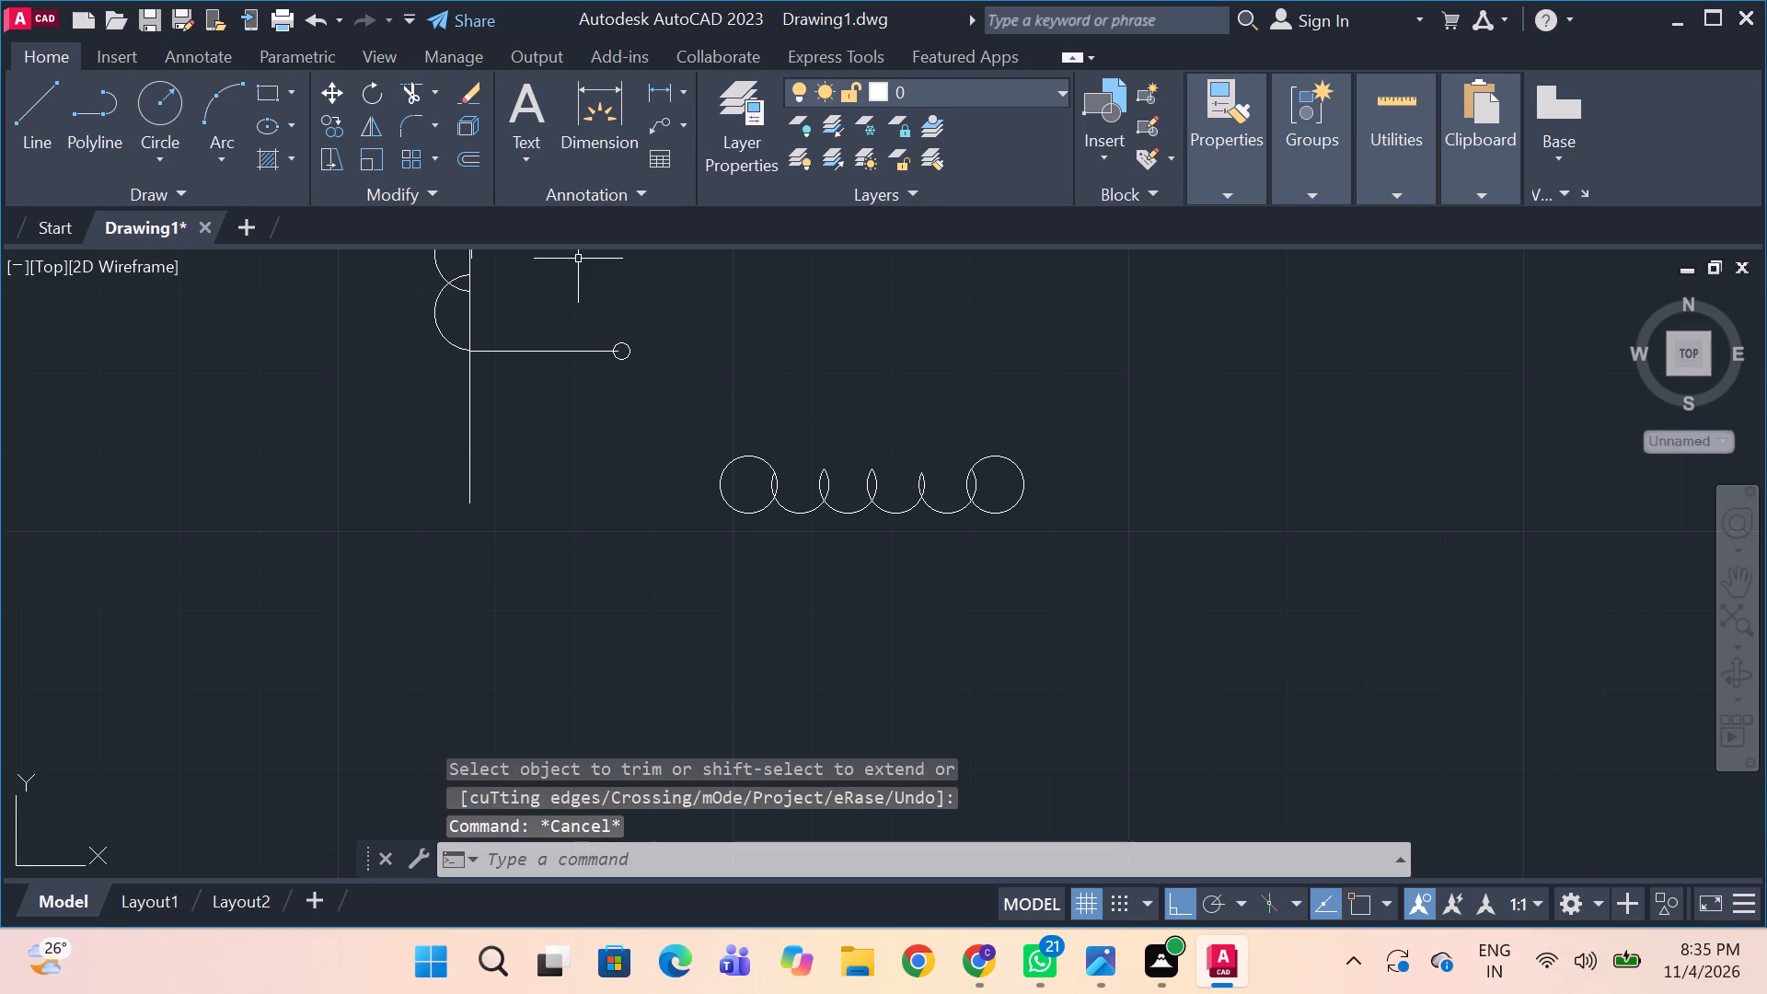
Mirror the sixth circle across a vertical axis just inside its right edge, keeping the original, to add a seventh overlapping circle.
left_click(1022, 500)
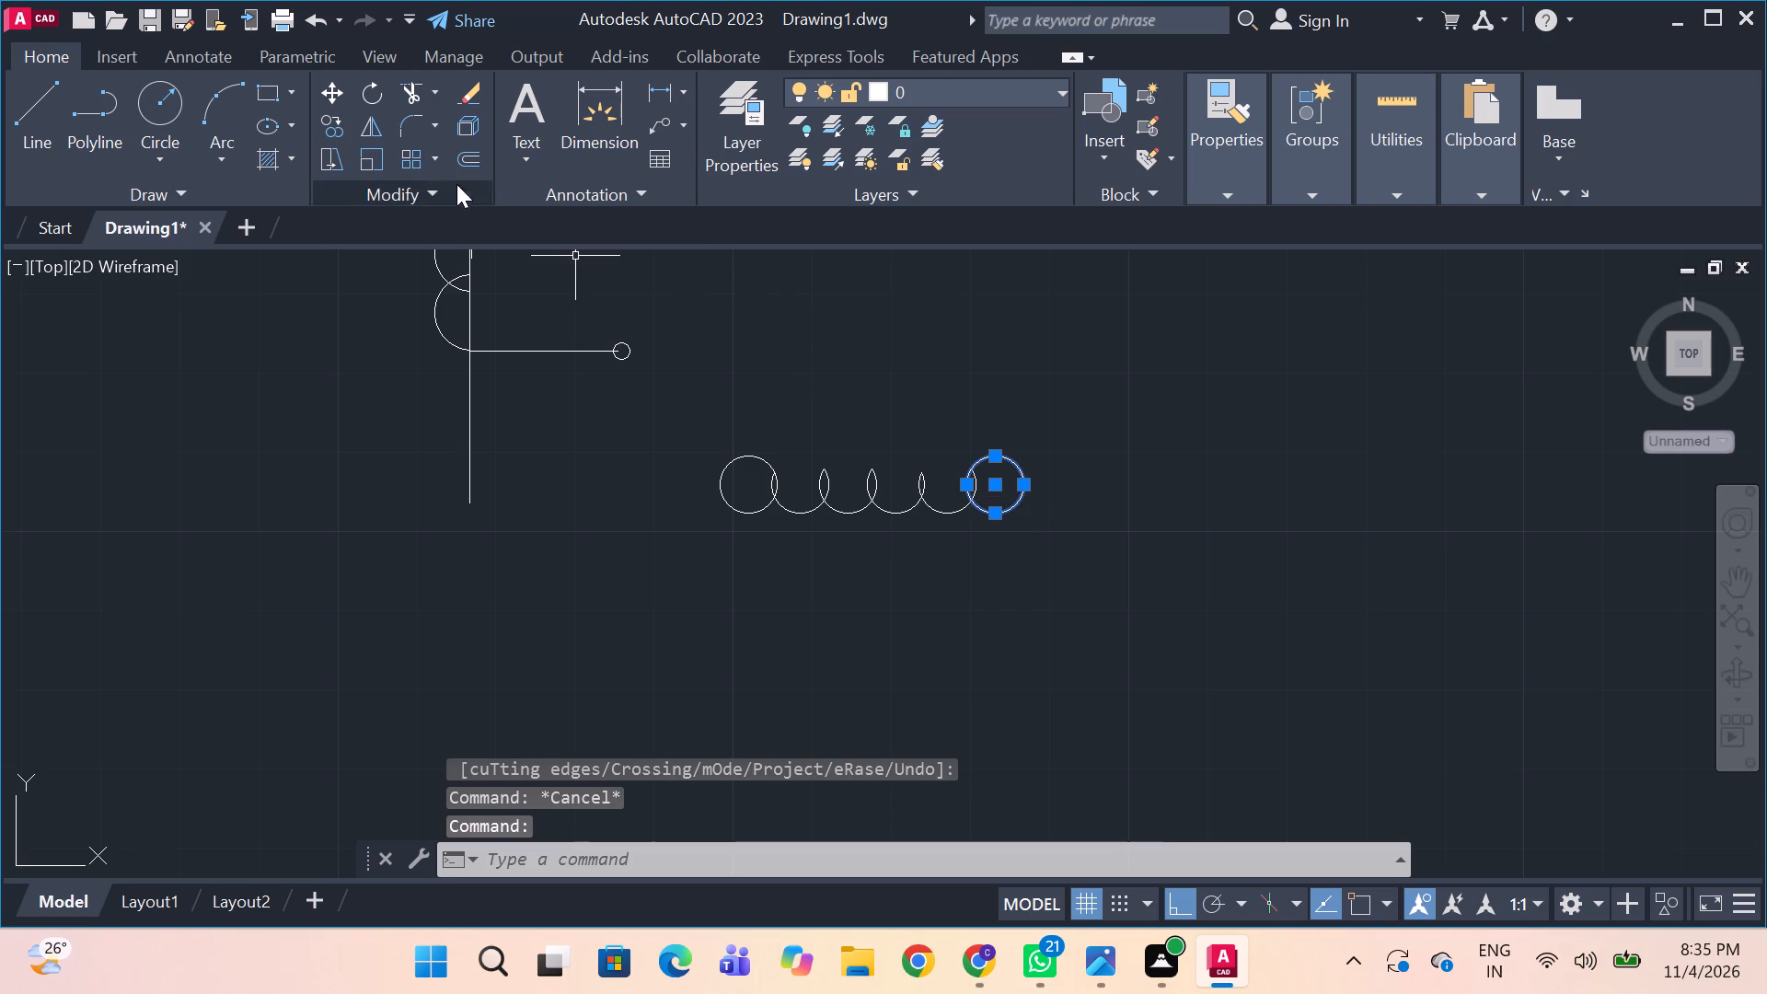
left_click(365, 121)
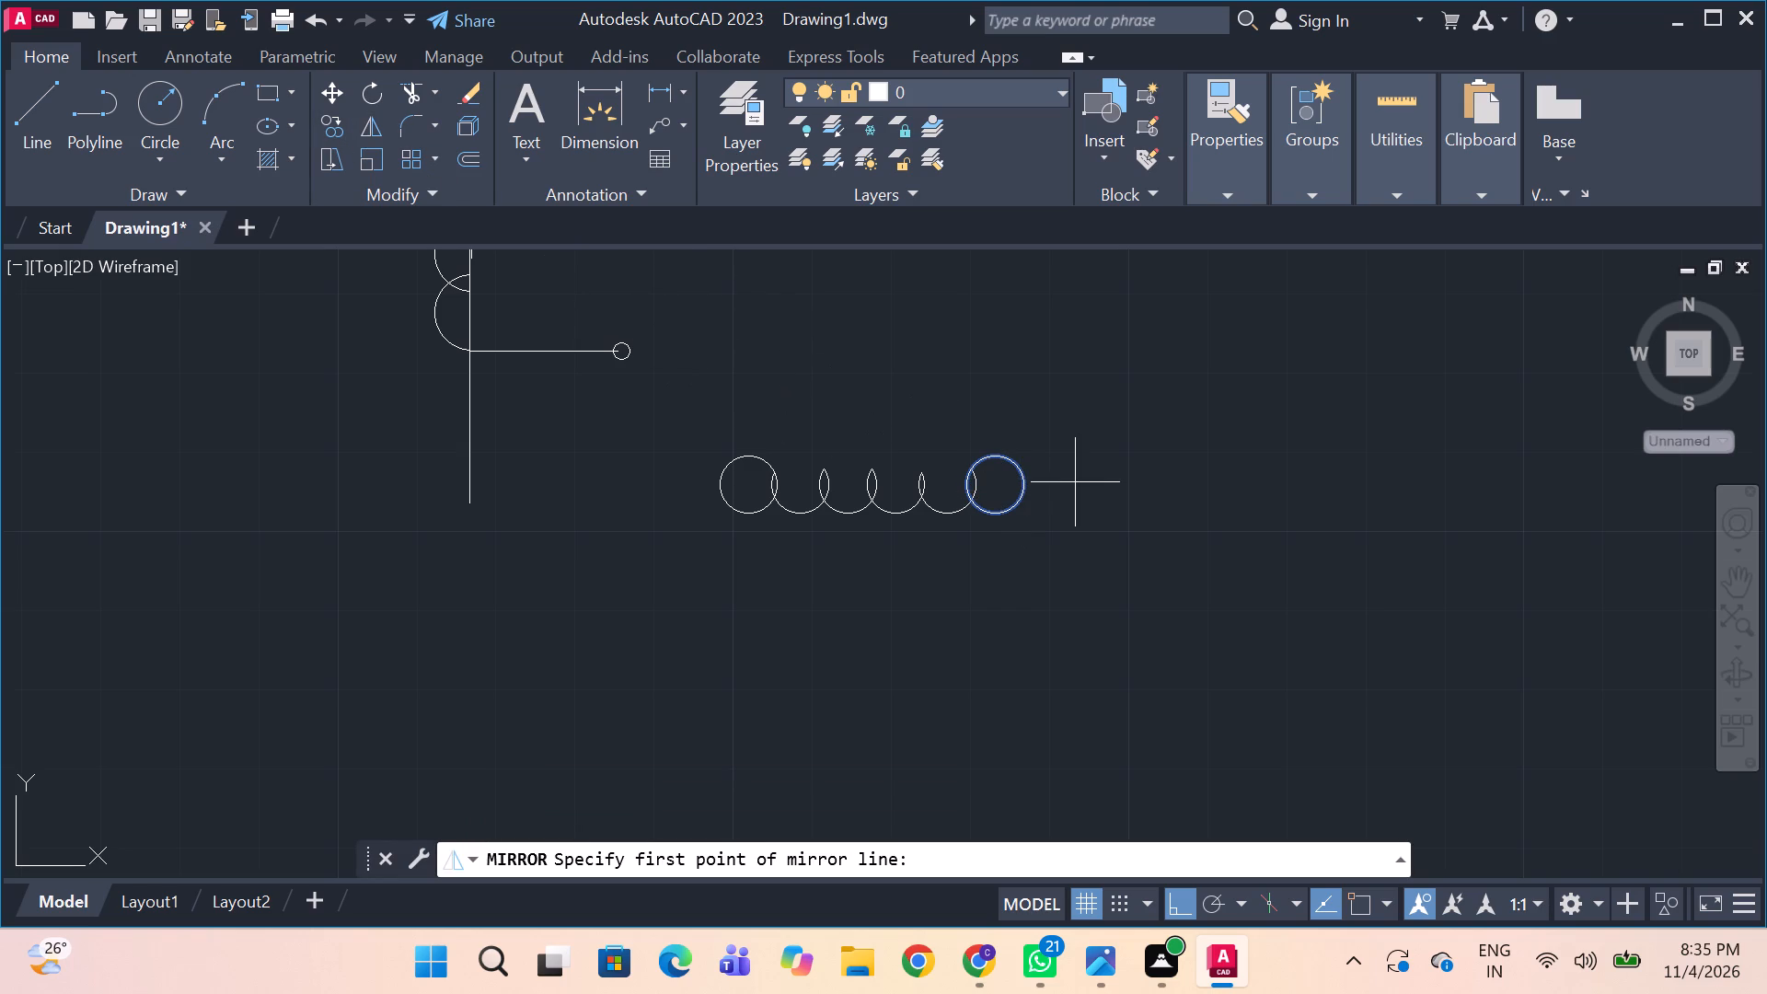
left_click(1019, 488)
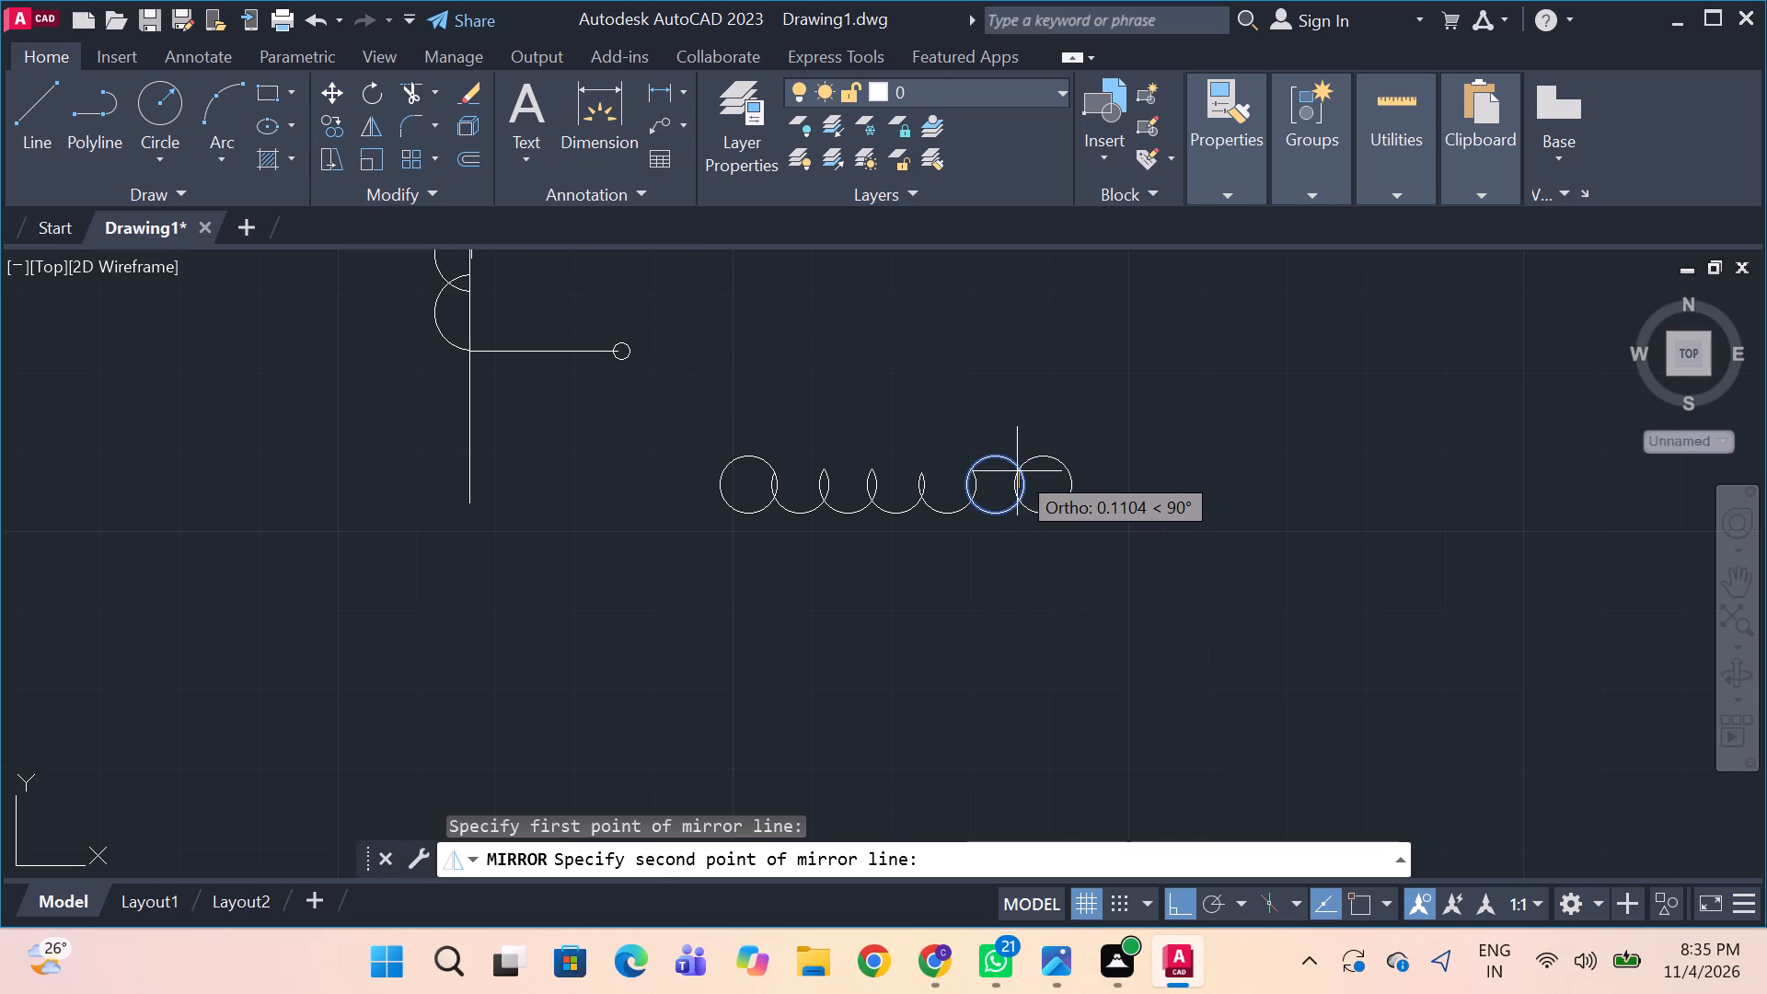
left_click(1024, 475)
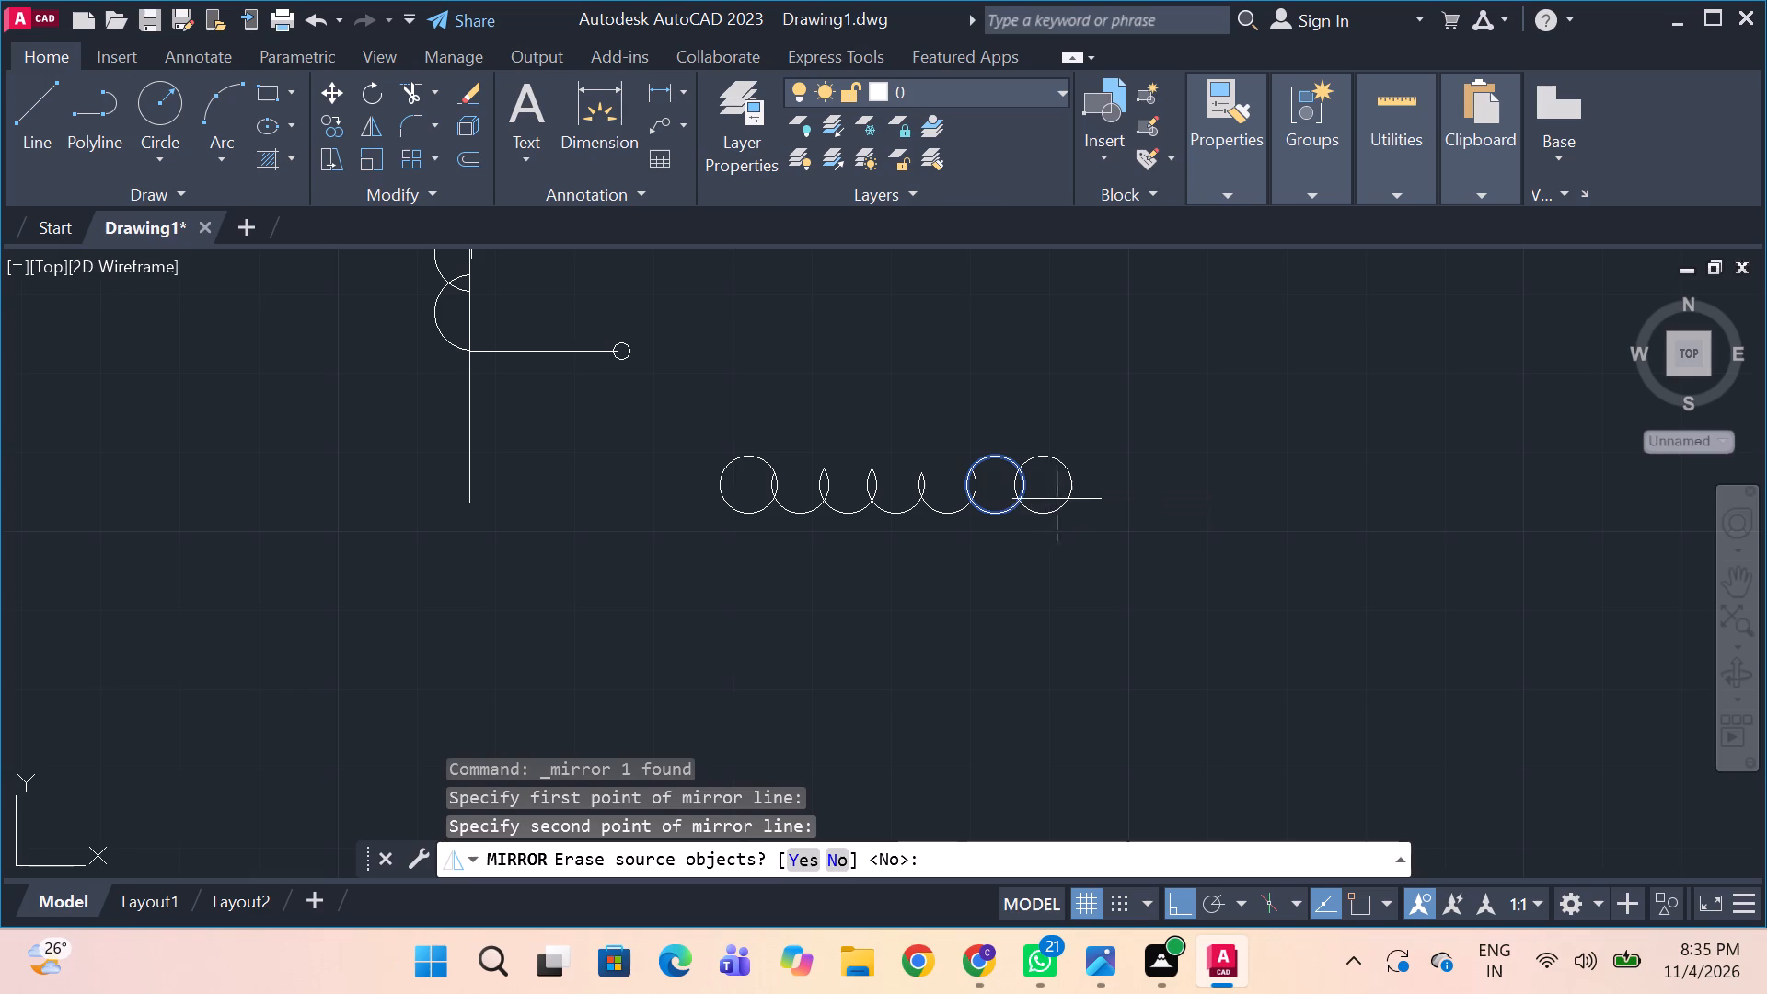
left_click(1068, 499)
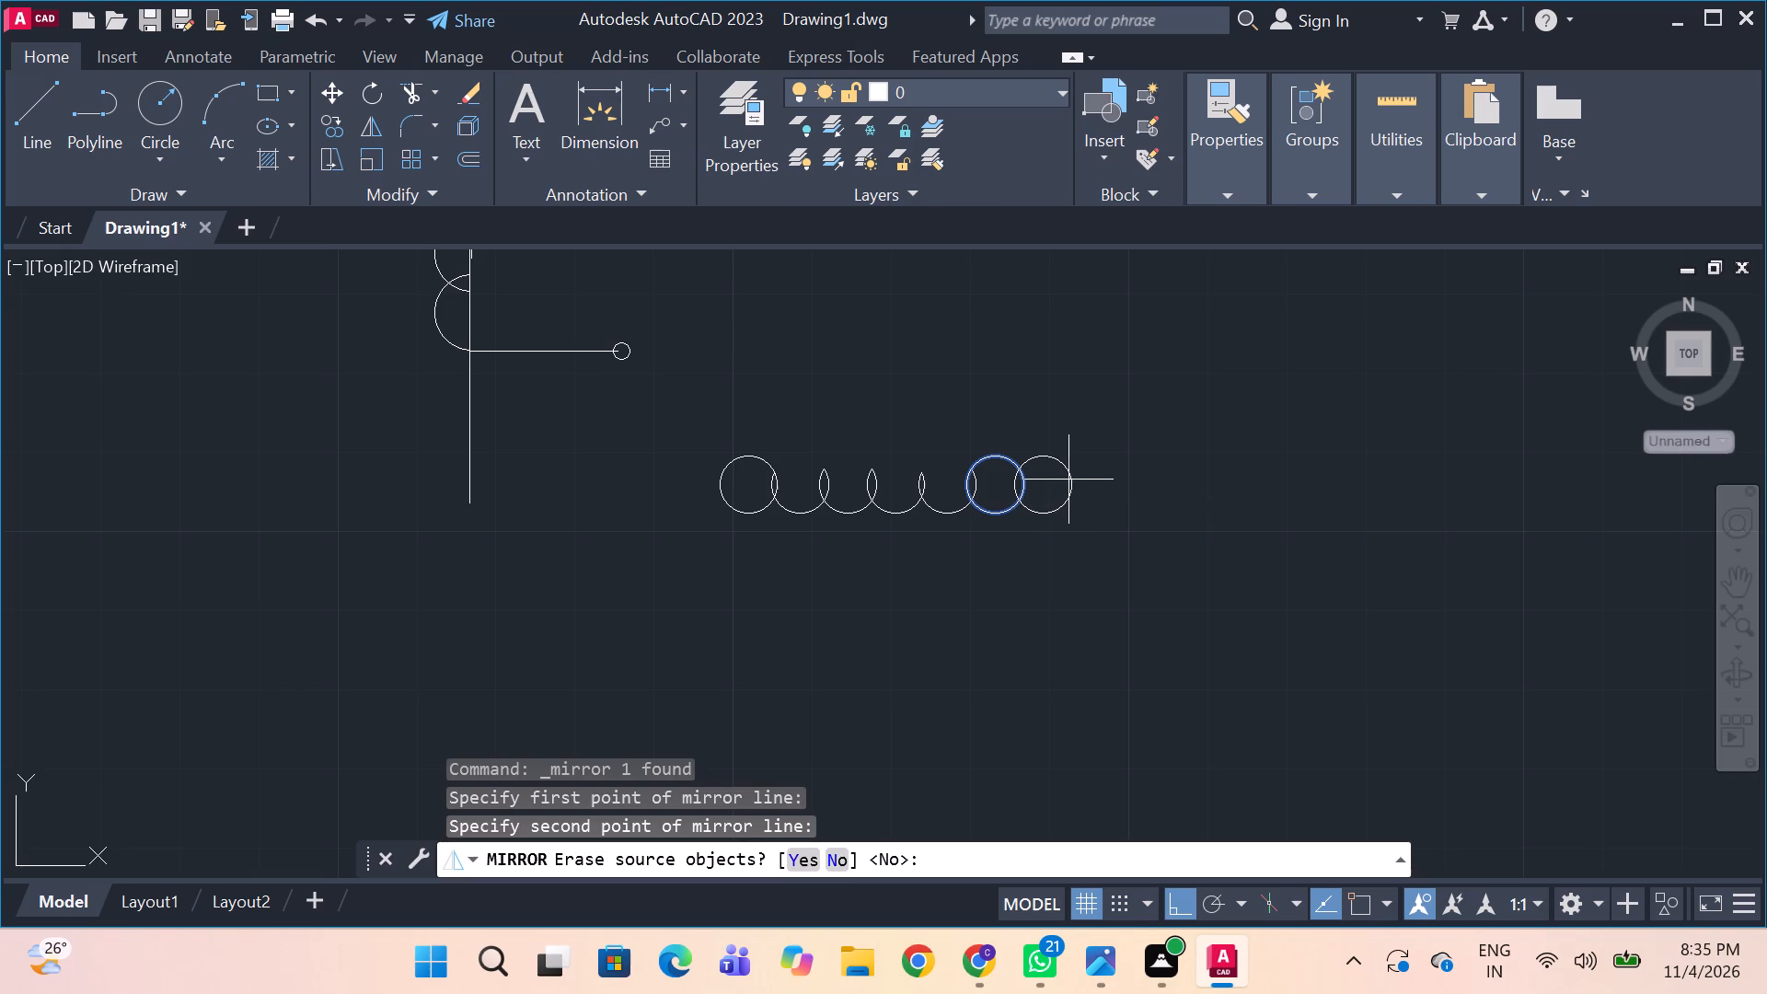
key("space")
Mirror the seventh circle across a vertical axis at its right edge, keeping the original, to add an eighth overlapping circle.
left_click(1068, 473)
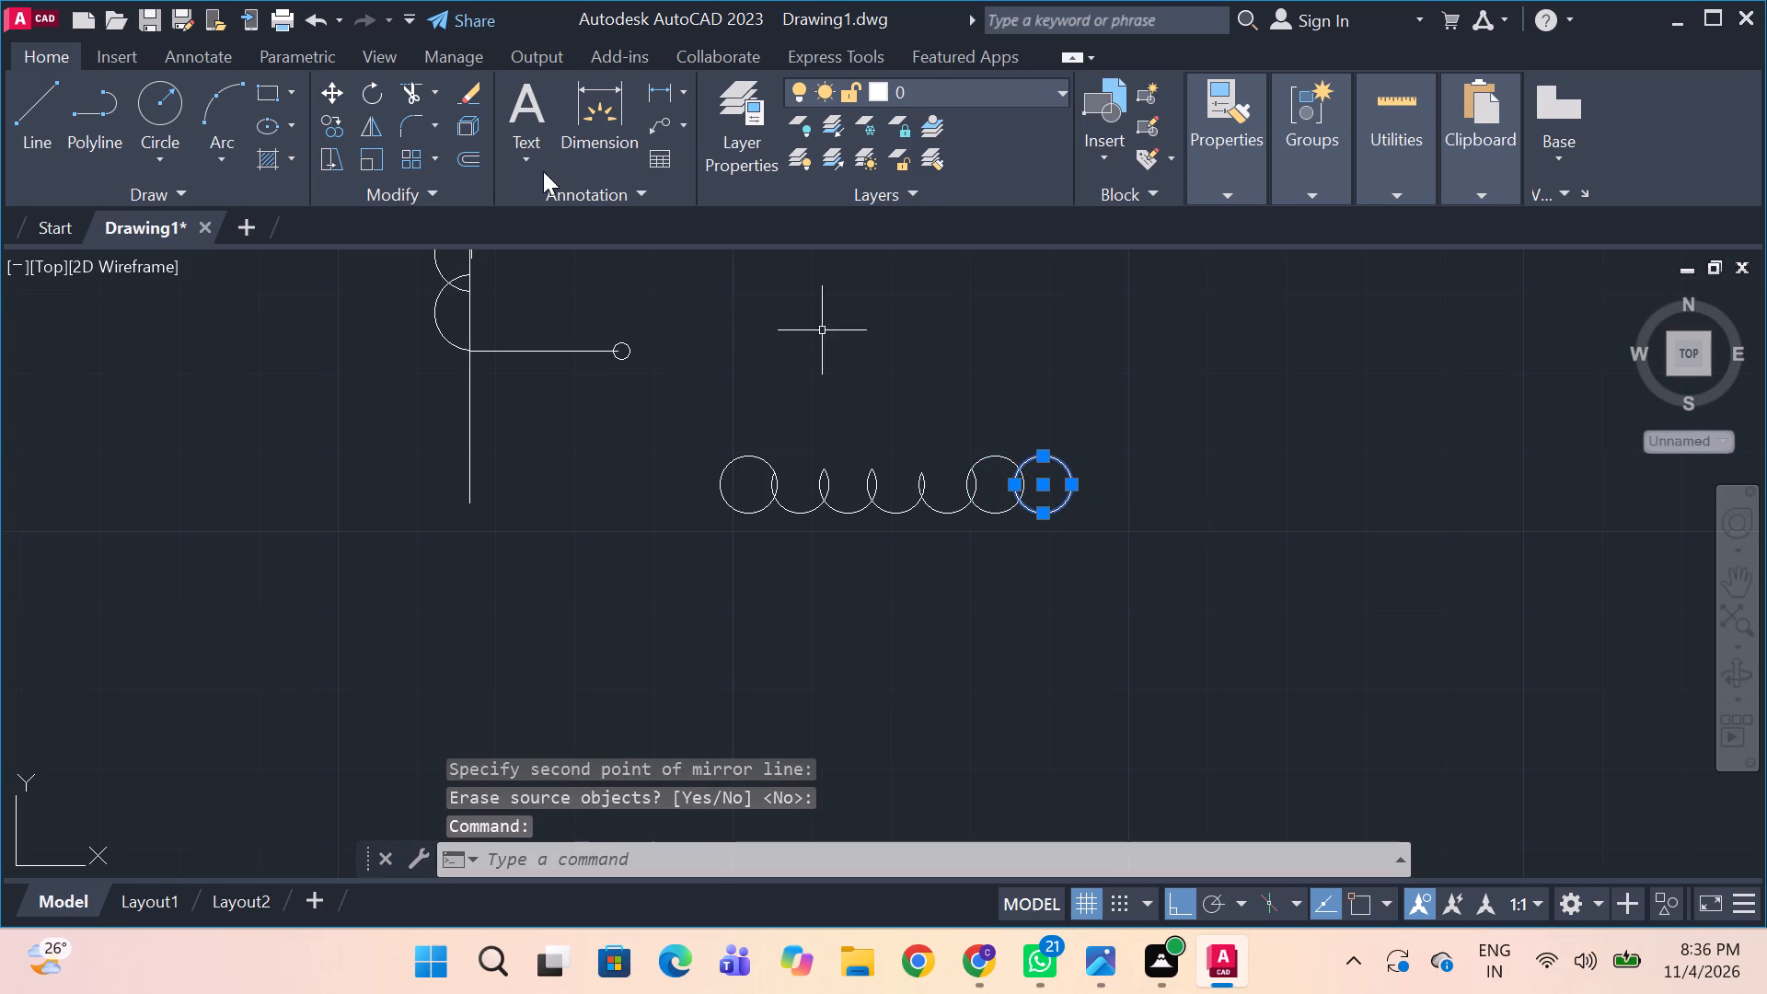
left_click(384, 117)
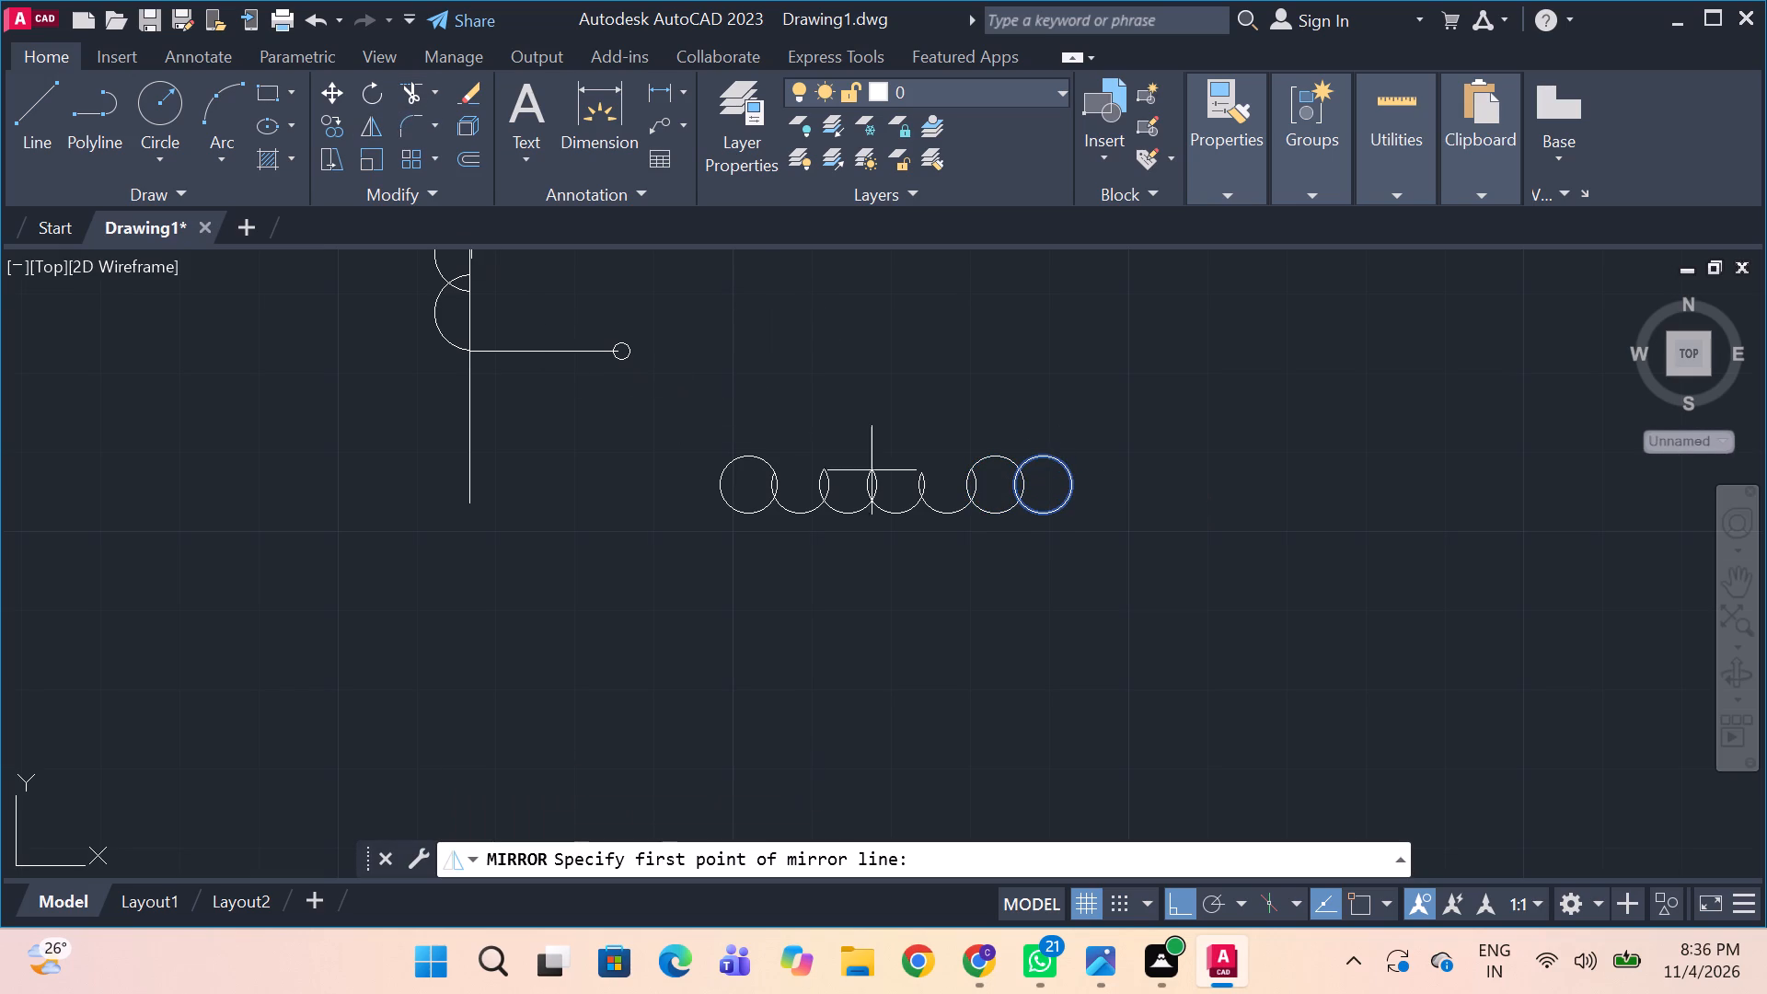
key("space")
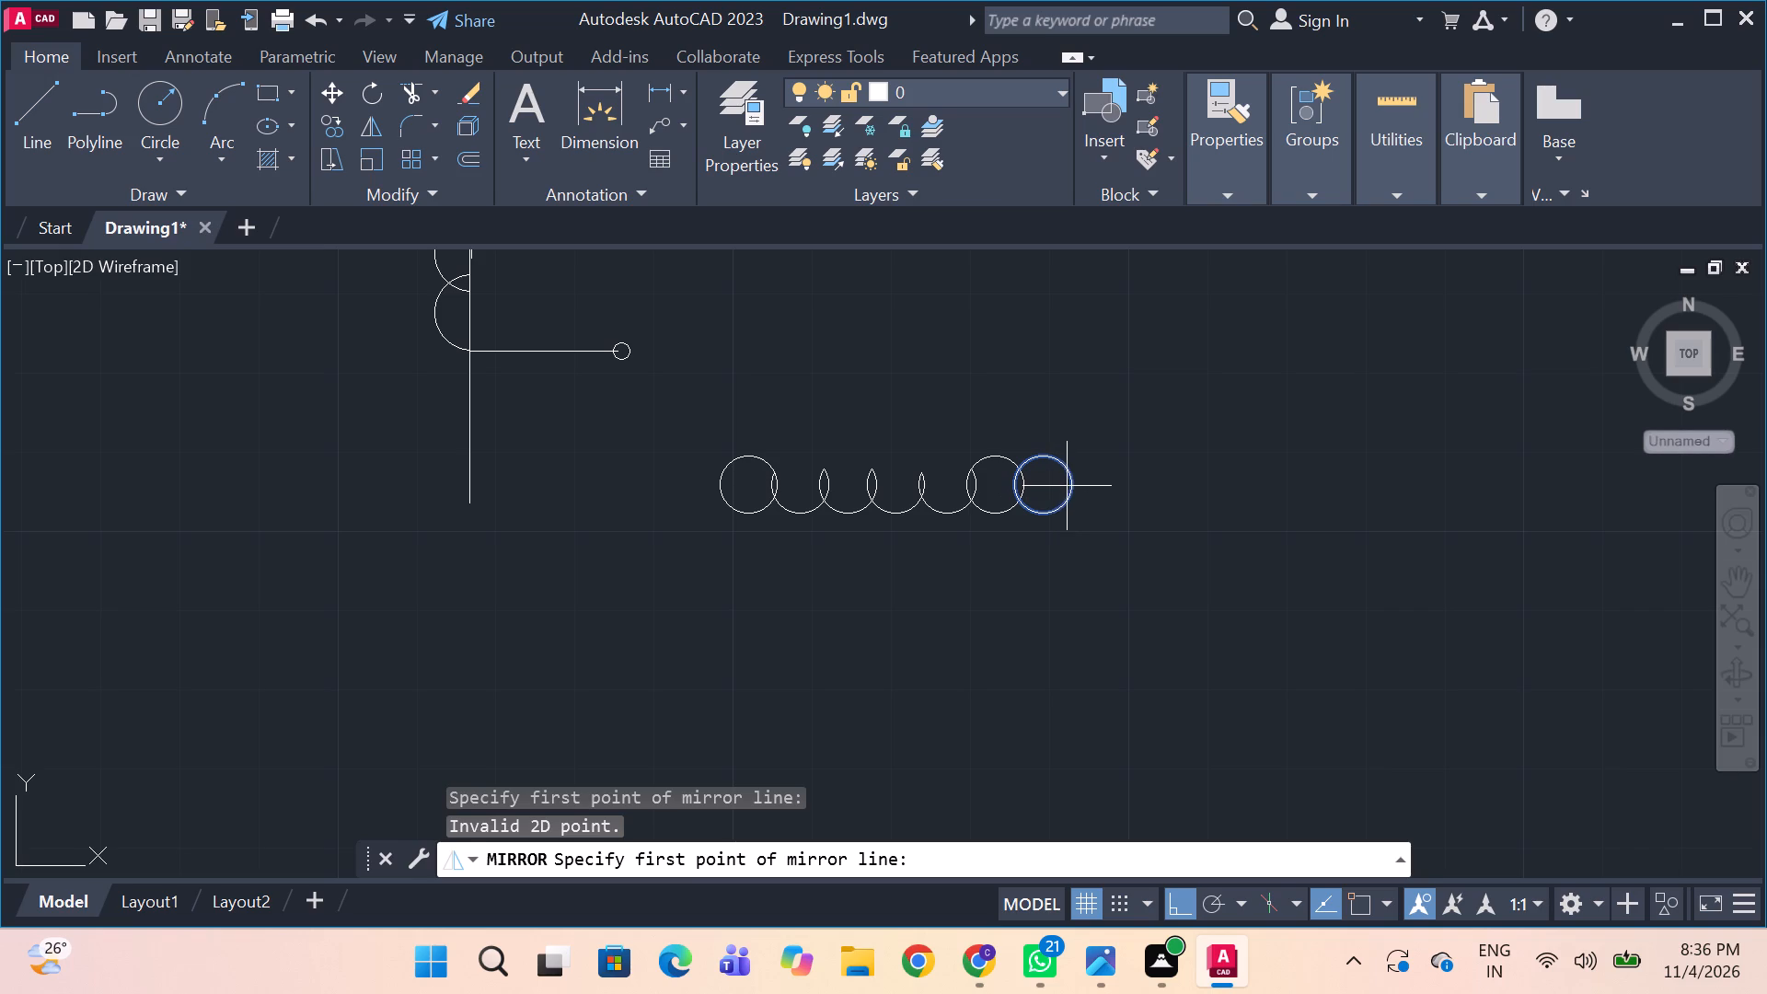
left_click(1069, 486)
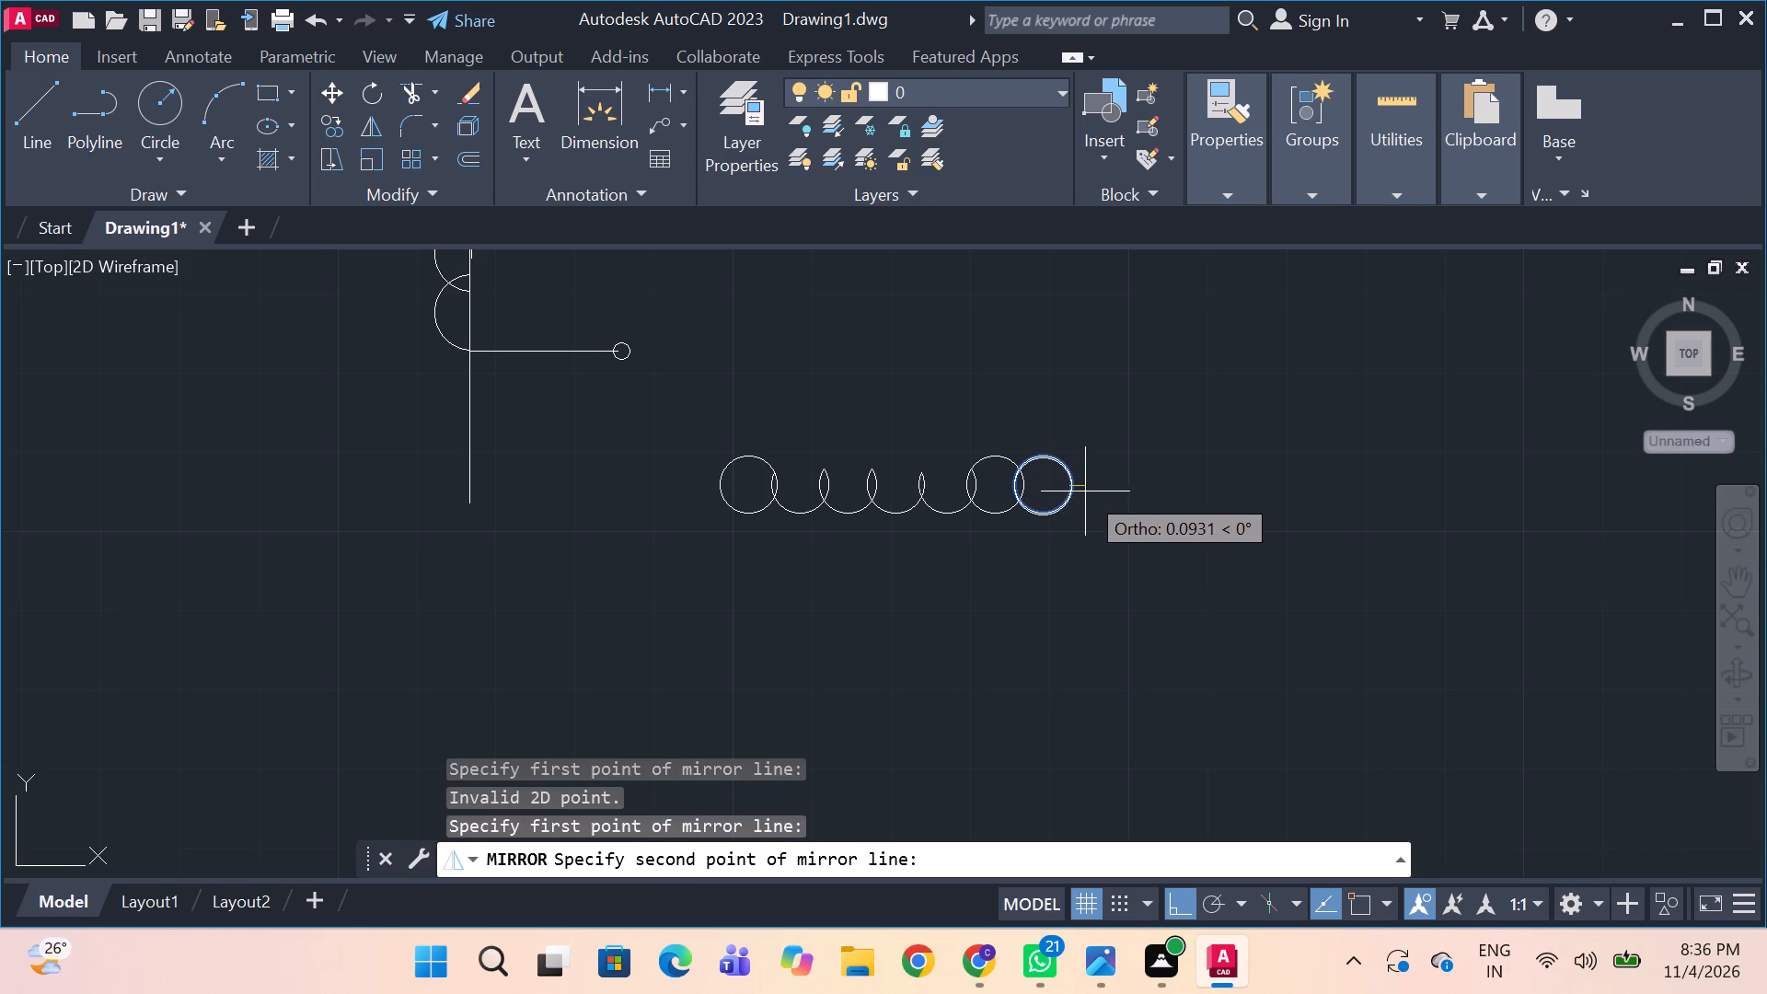
left_click(1073, 455)
key("space")
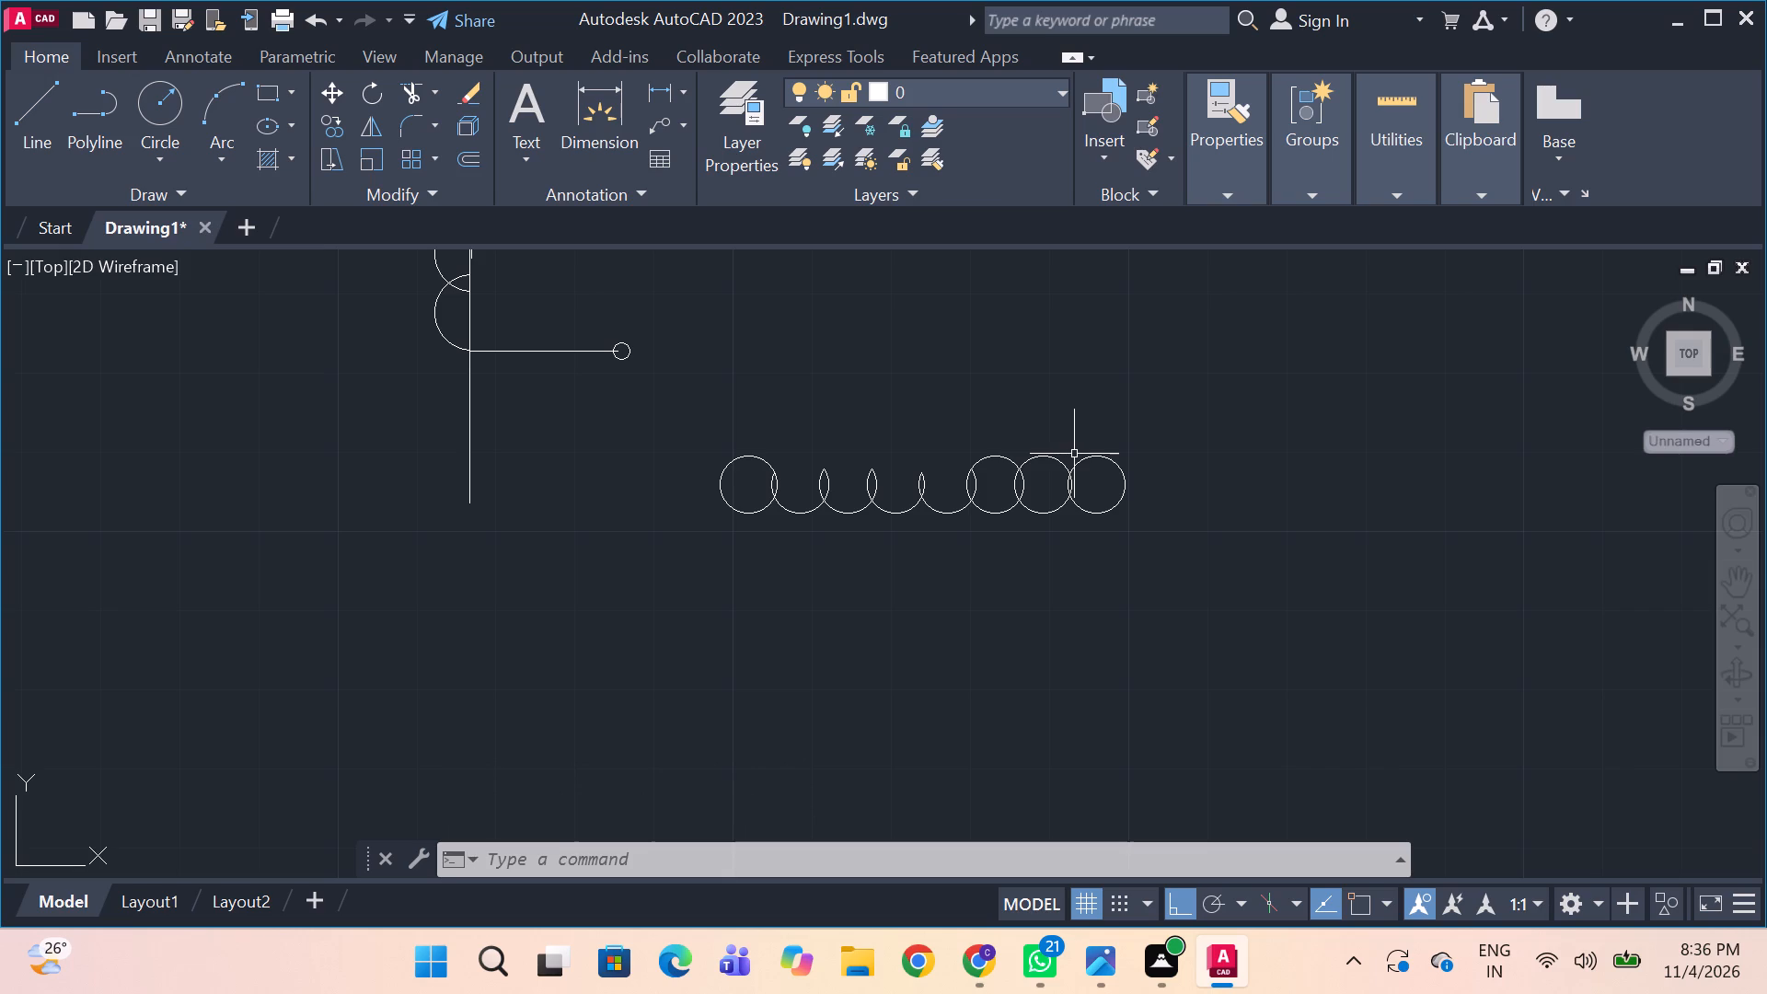
Trim the upper arcs of the sixth and seventh circles and the outer arcs of both end circles, keeping the small overlap loops.
key("t")
key("r")
key("space")
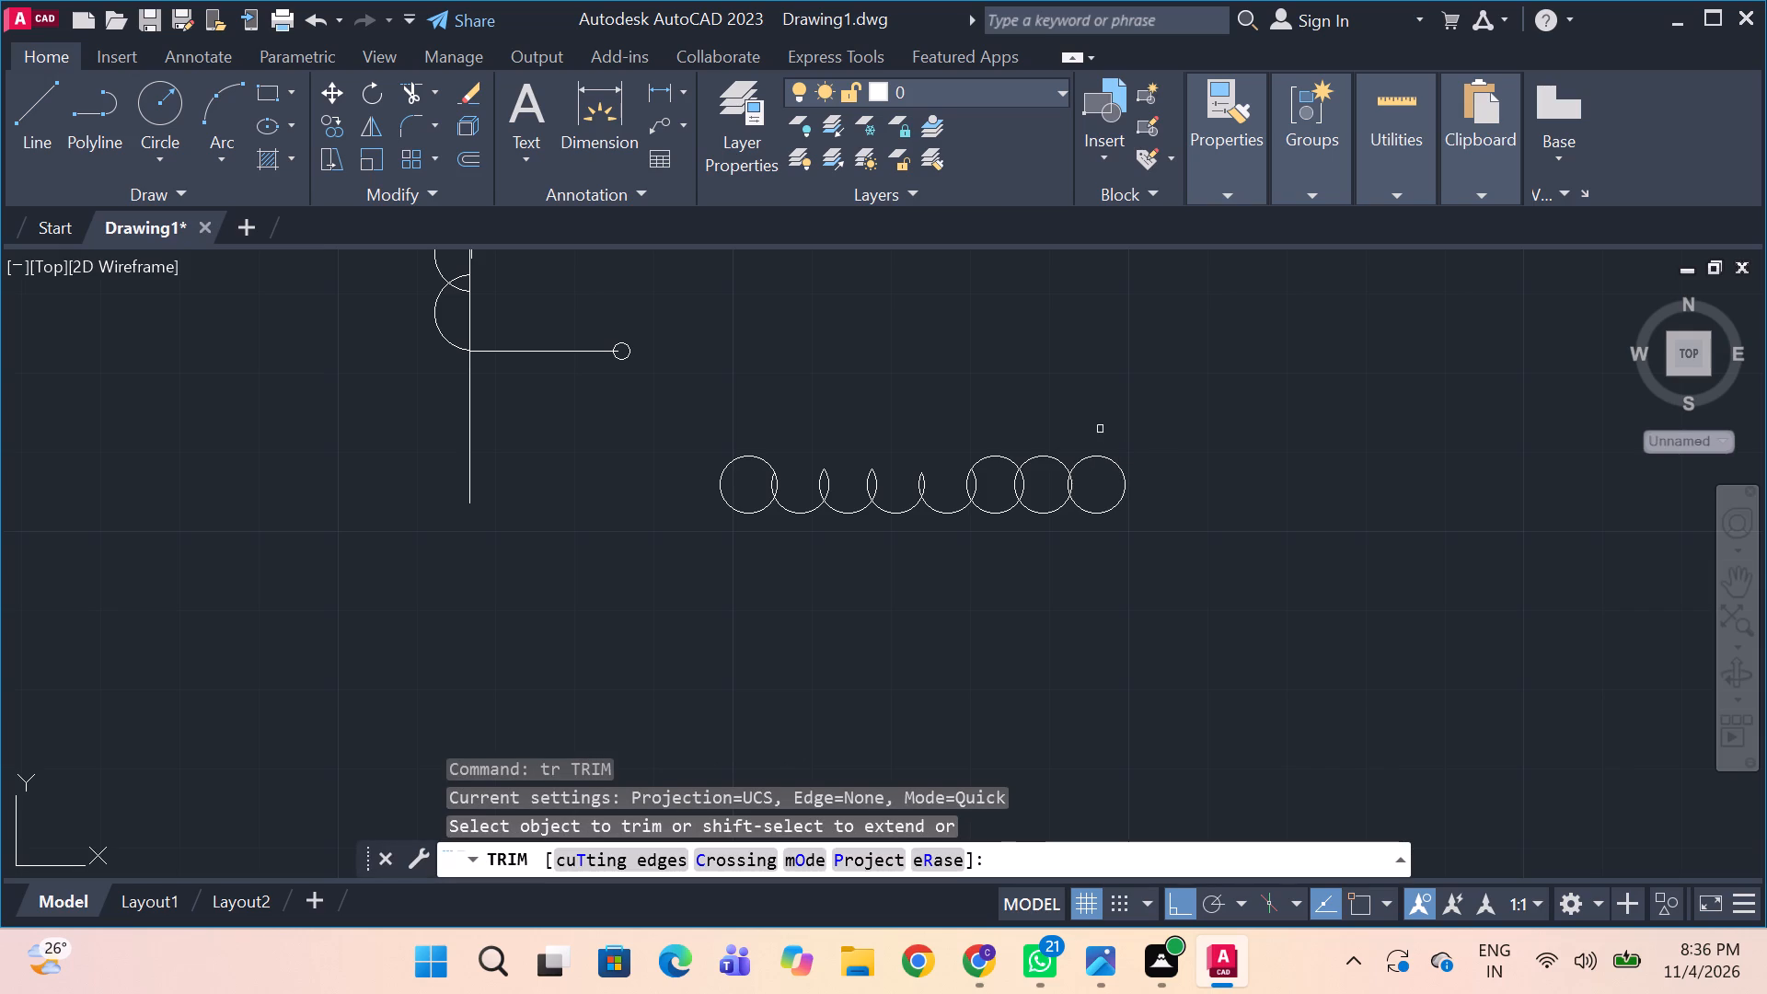
left_click(998, 456)
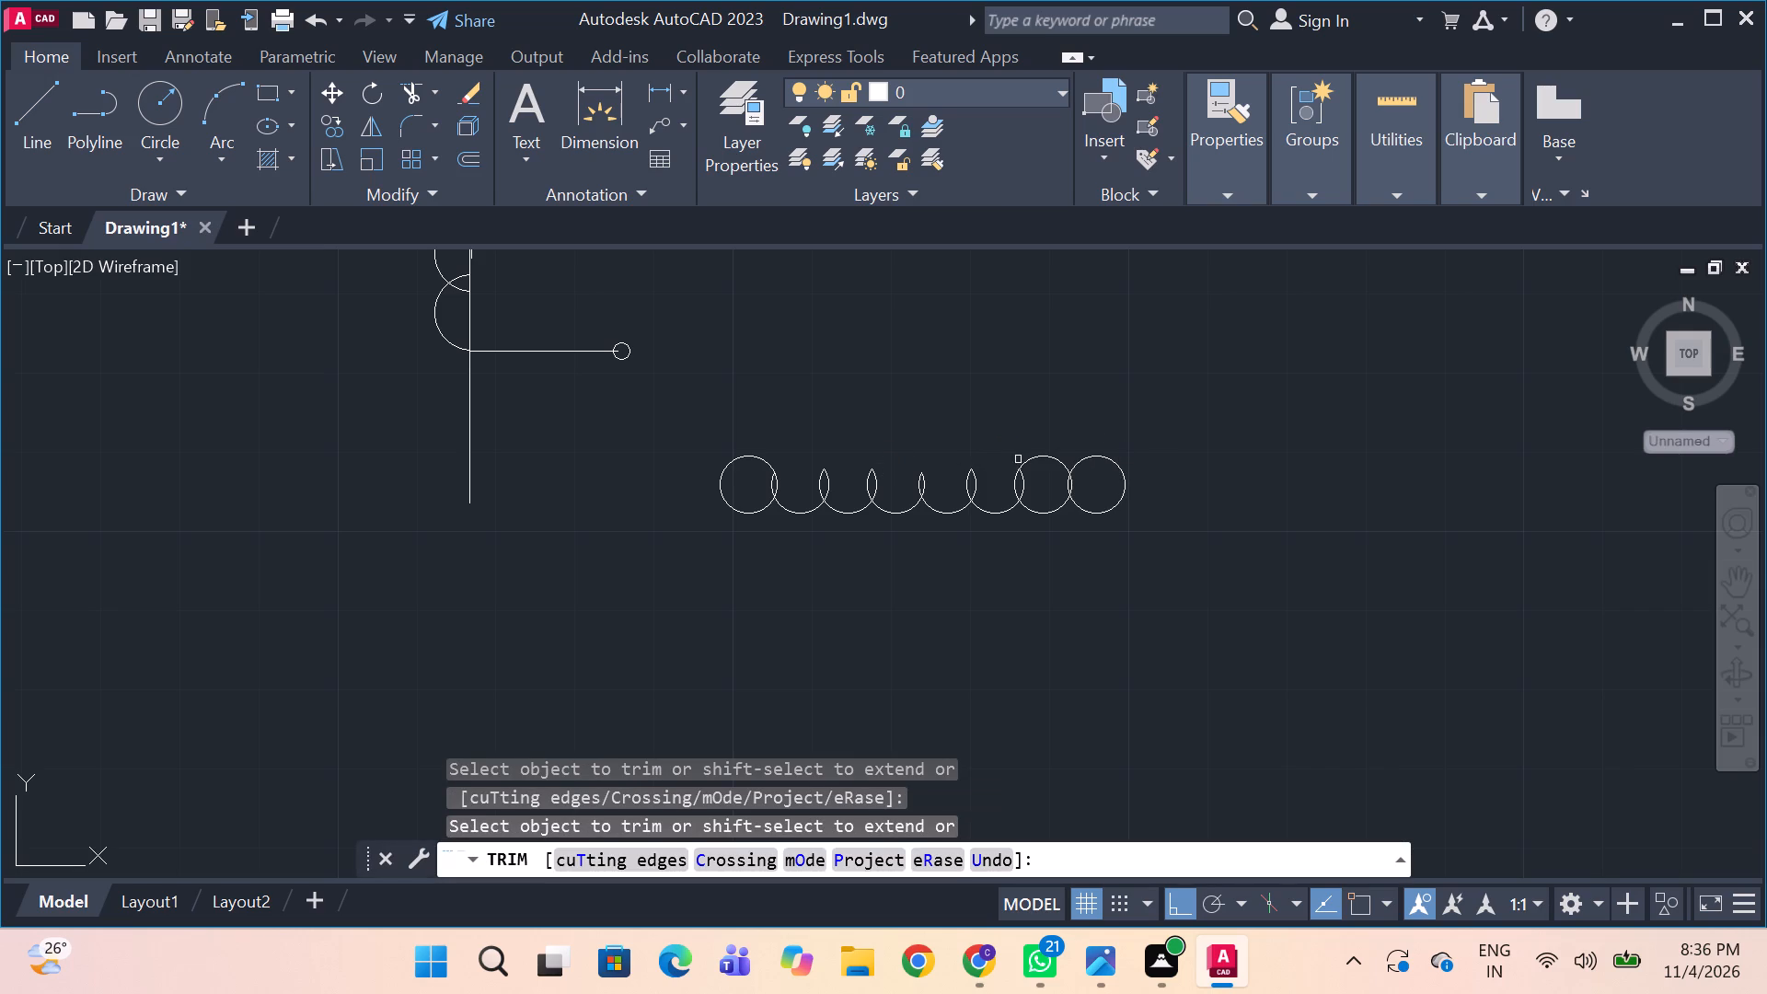
left_click(1034, 459)
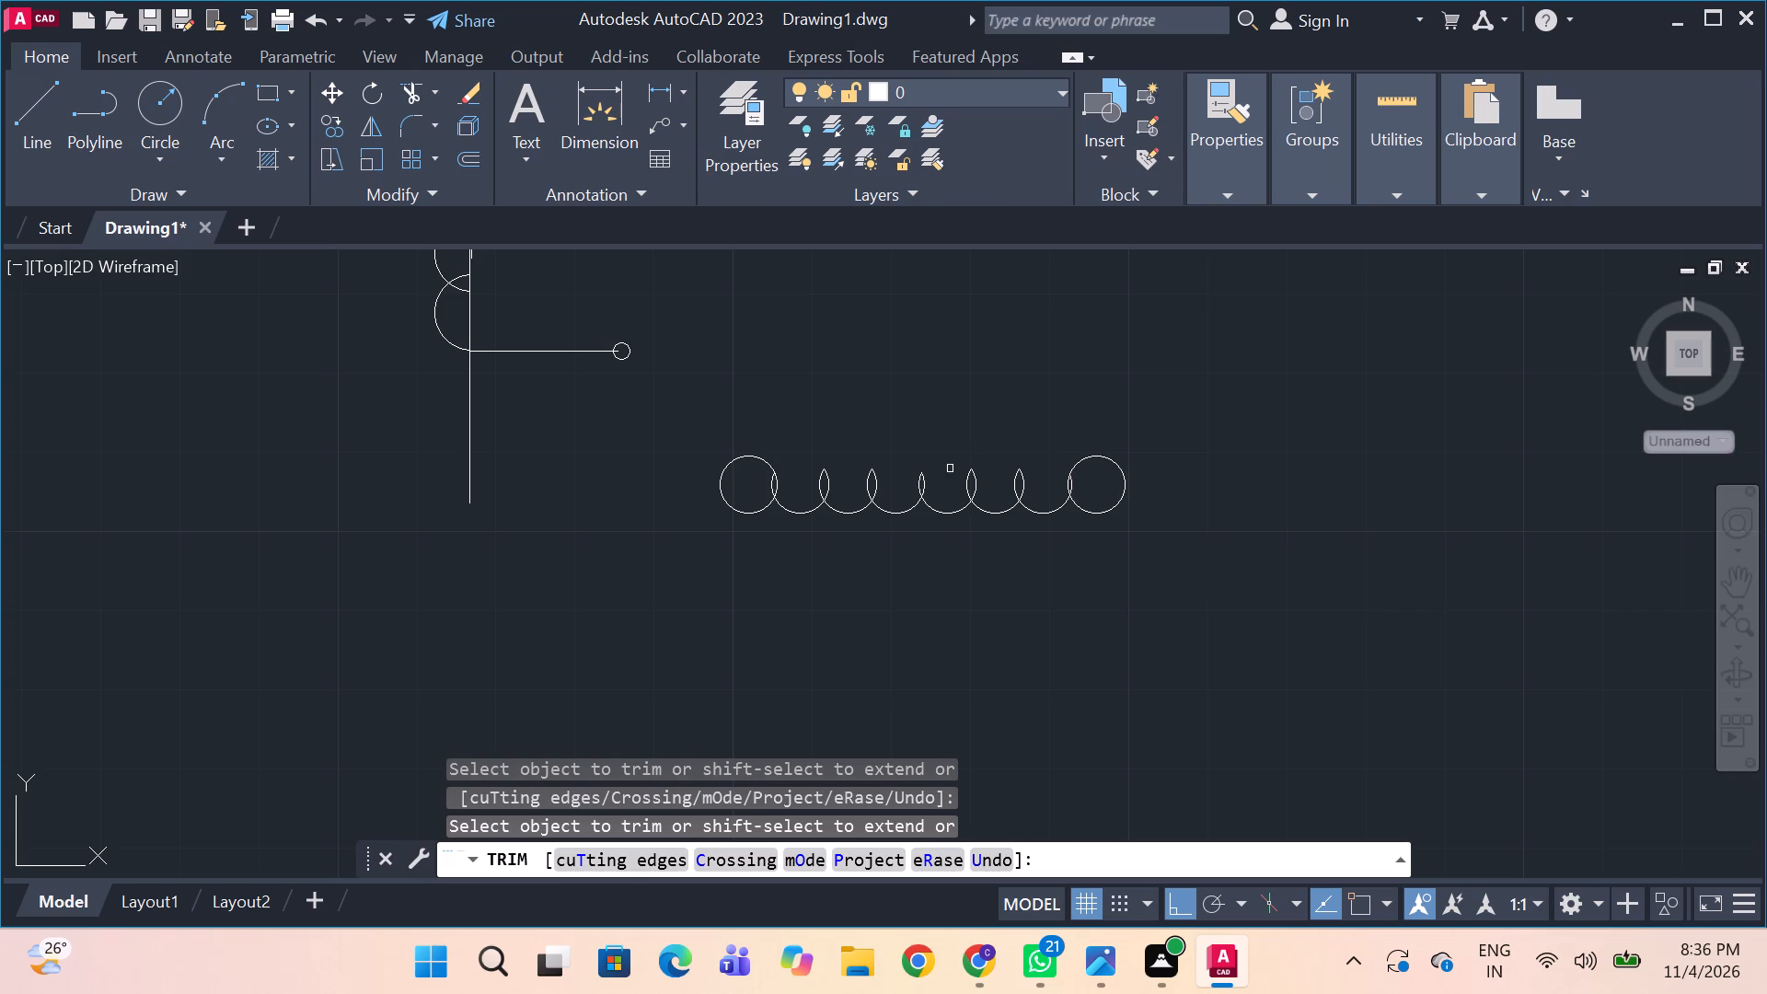
left_click(1118, 474)
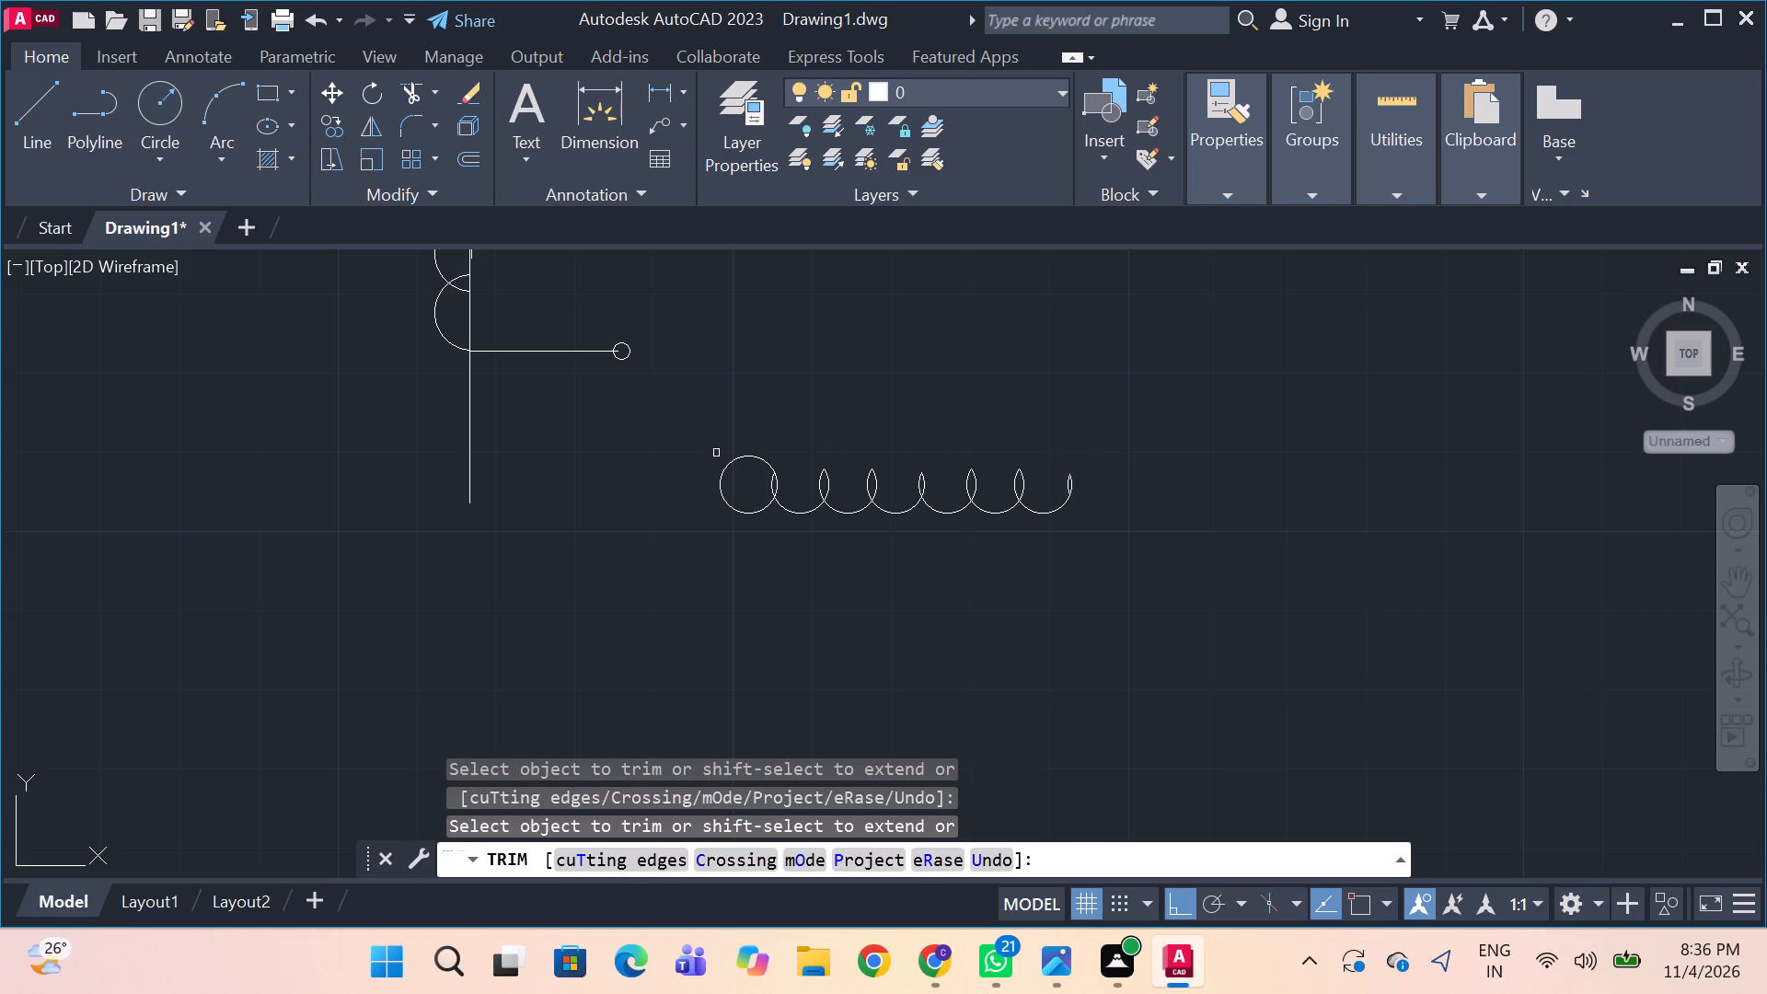
left_click(728, 464)
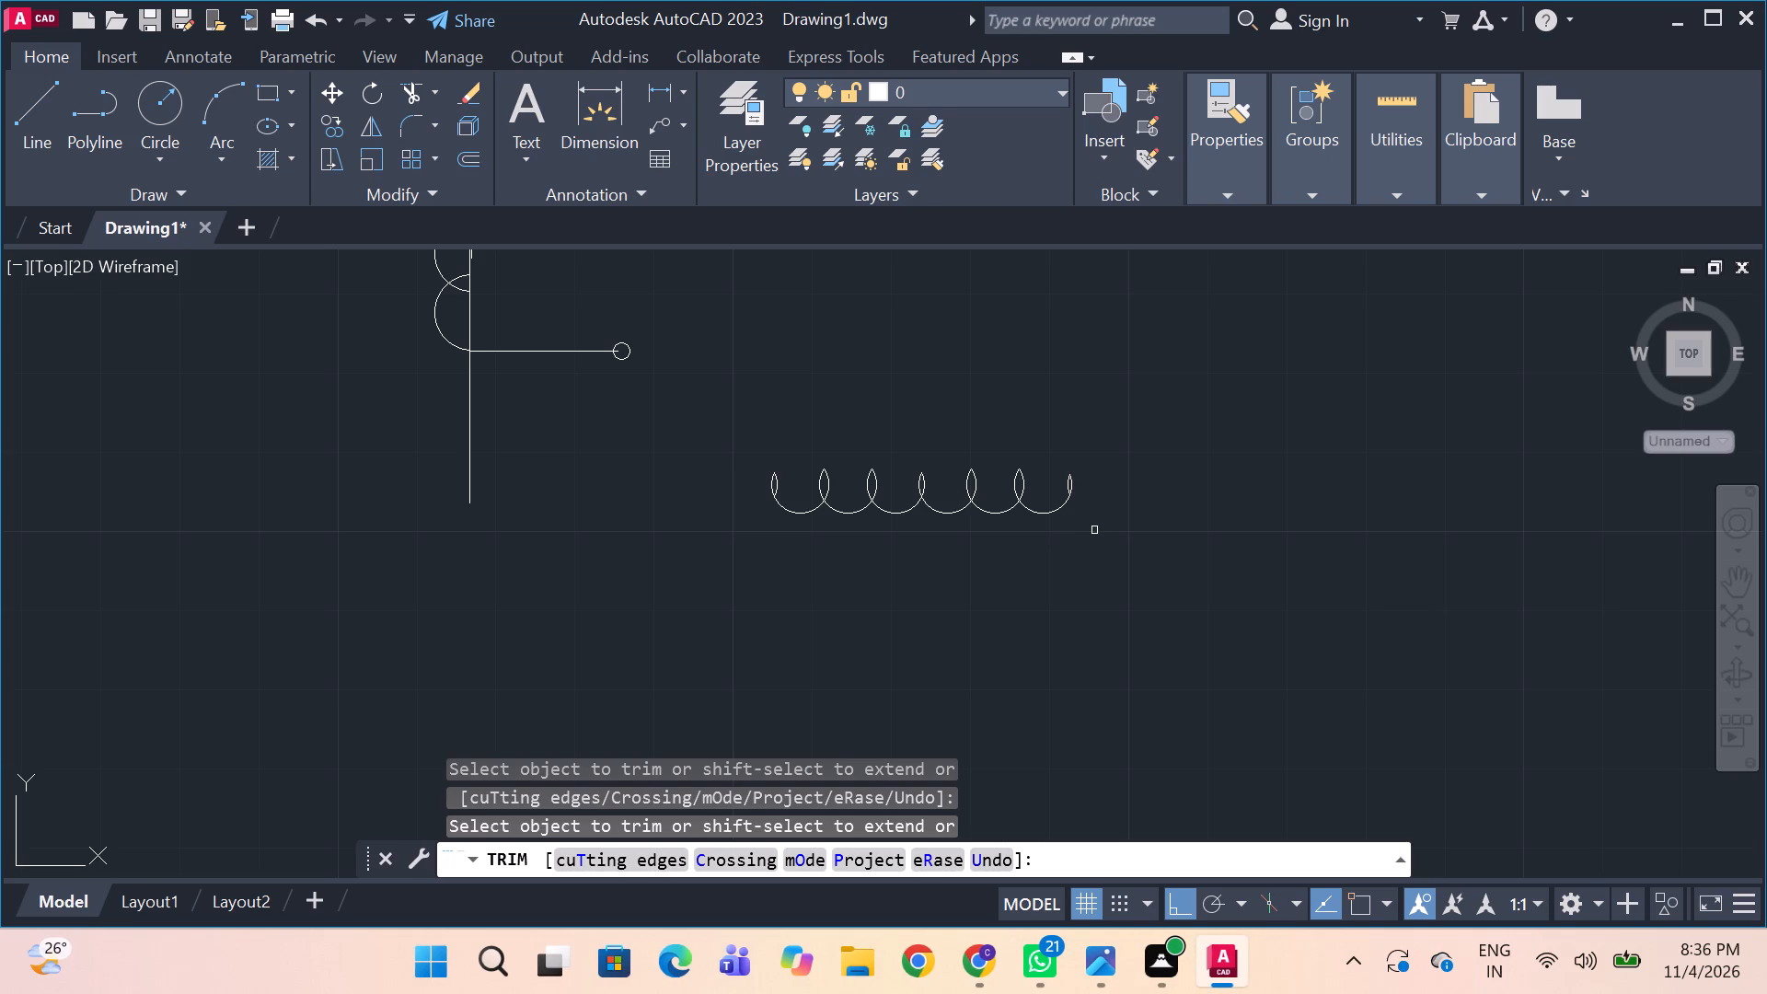
key("space")
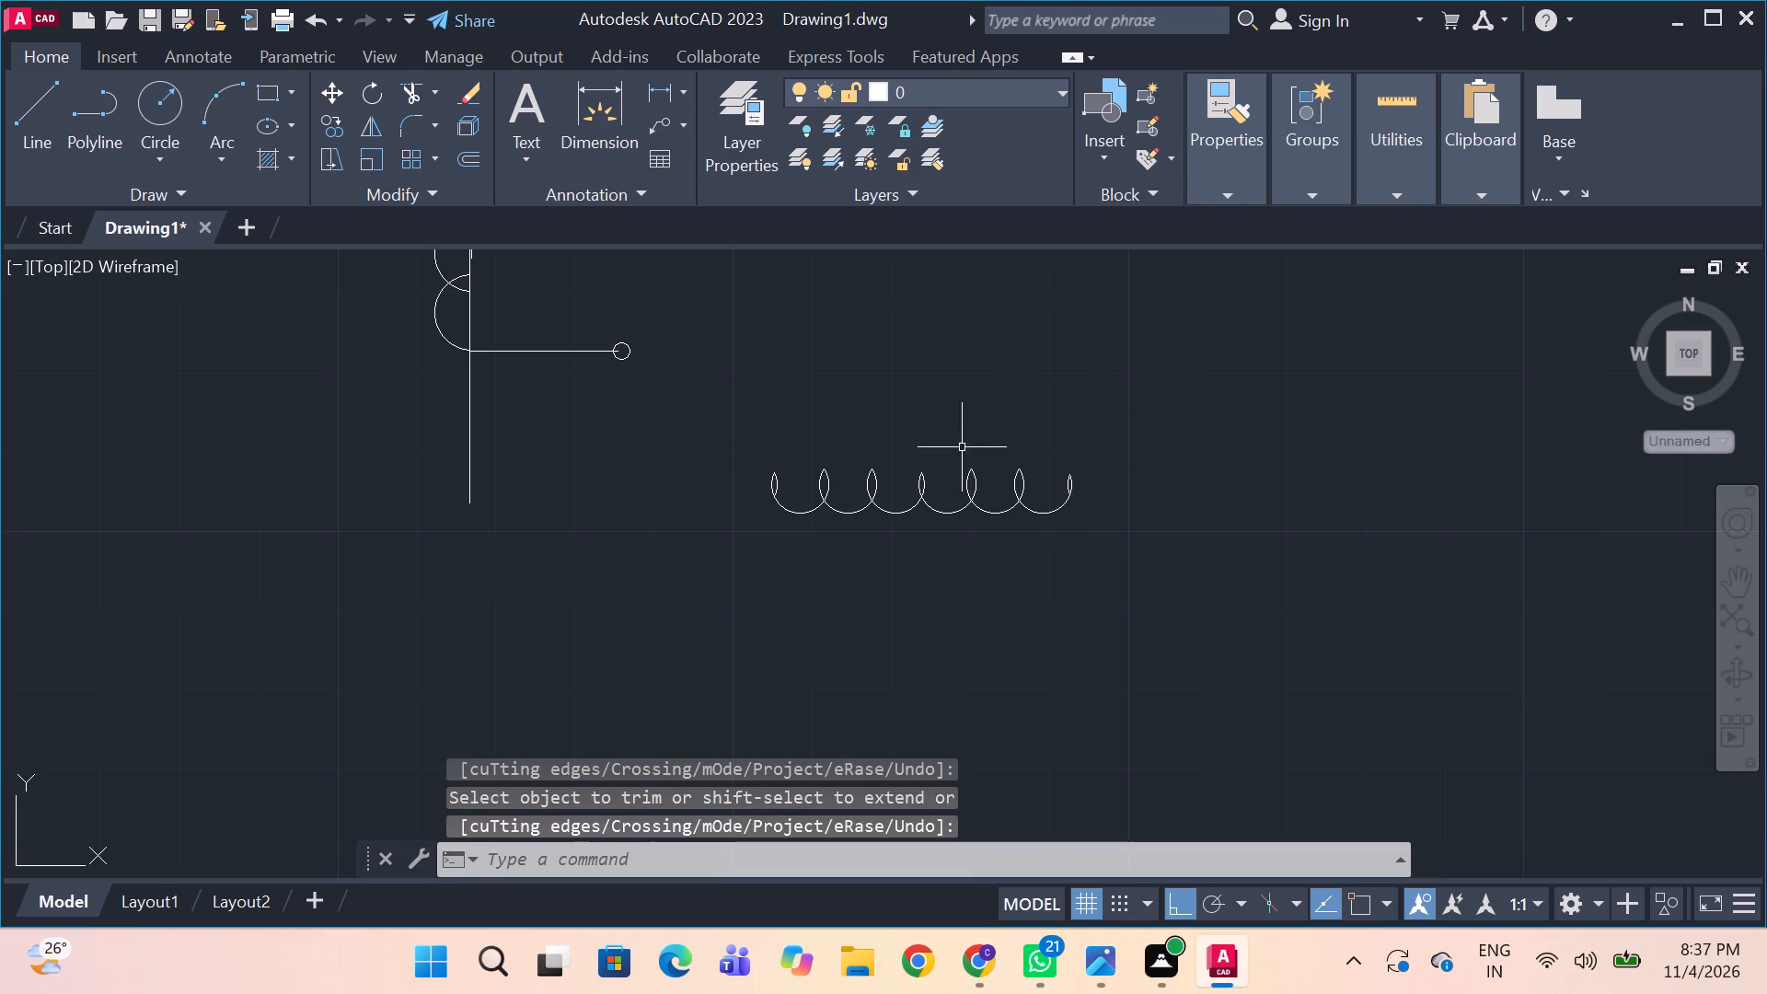
Move the whole trimmed winding about 2.87 units left so its middle loop meets the lower end of the vertical feeder line.
left_click(920, 491)
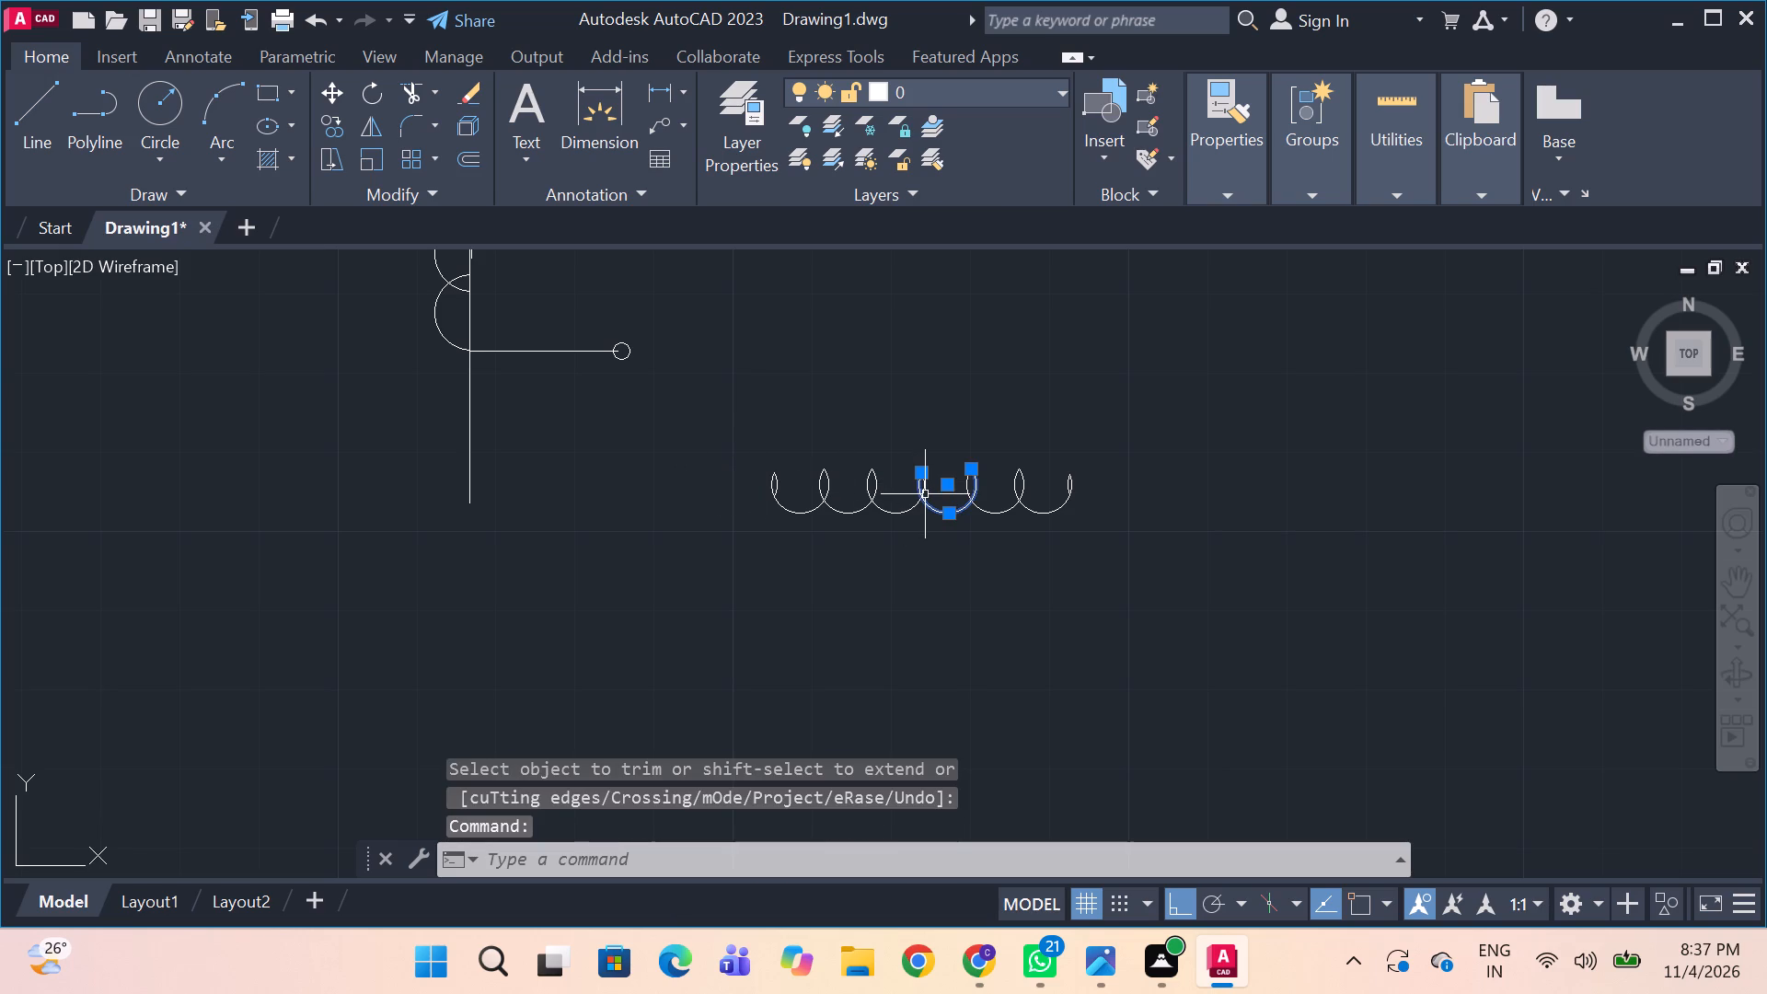
left_click_drag(716, 436, 892, 569)
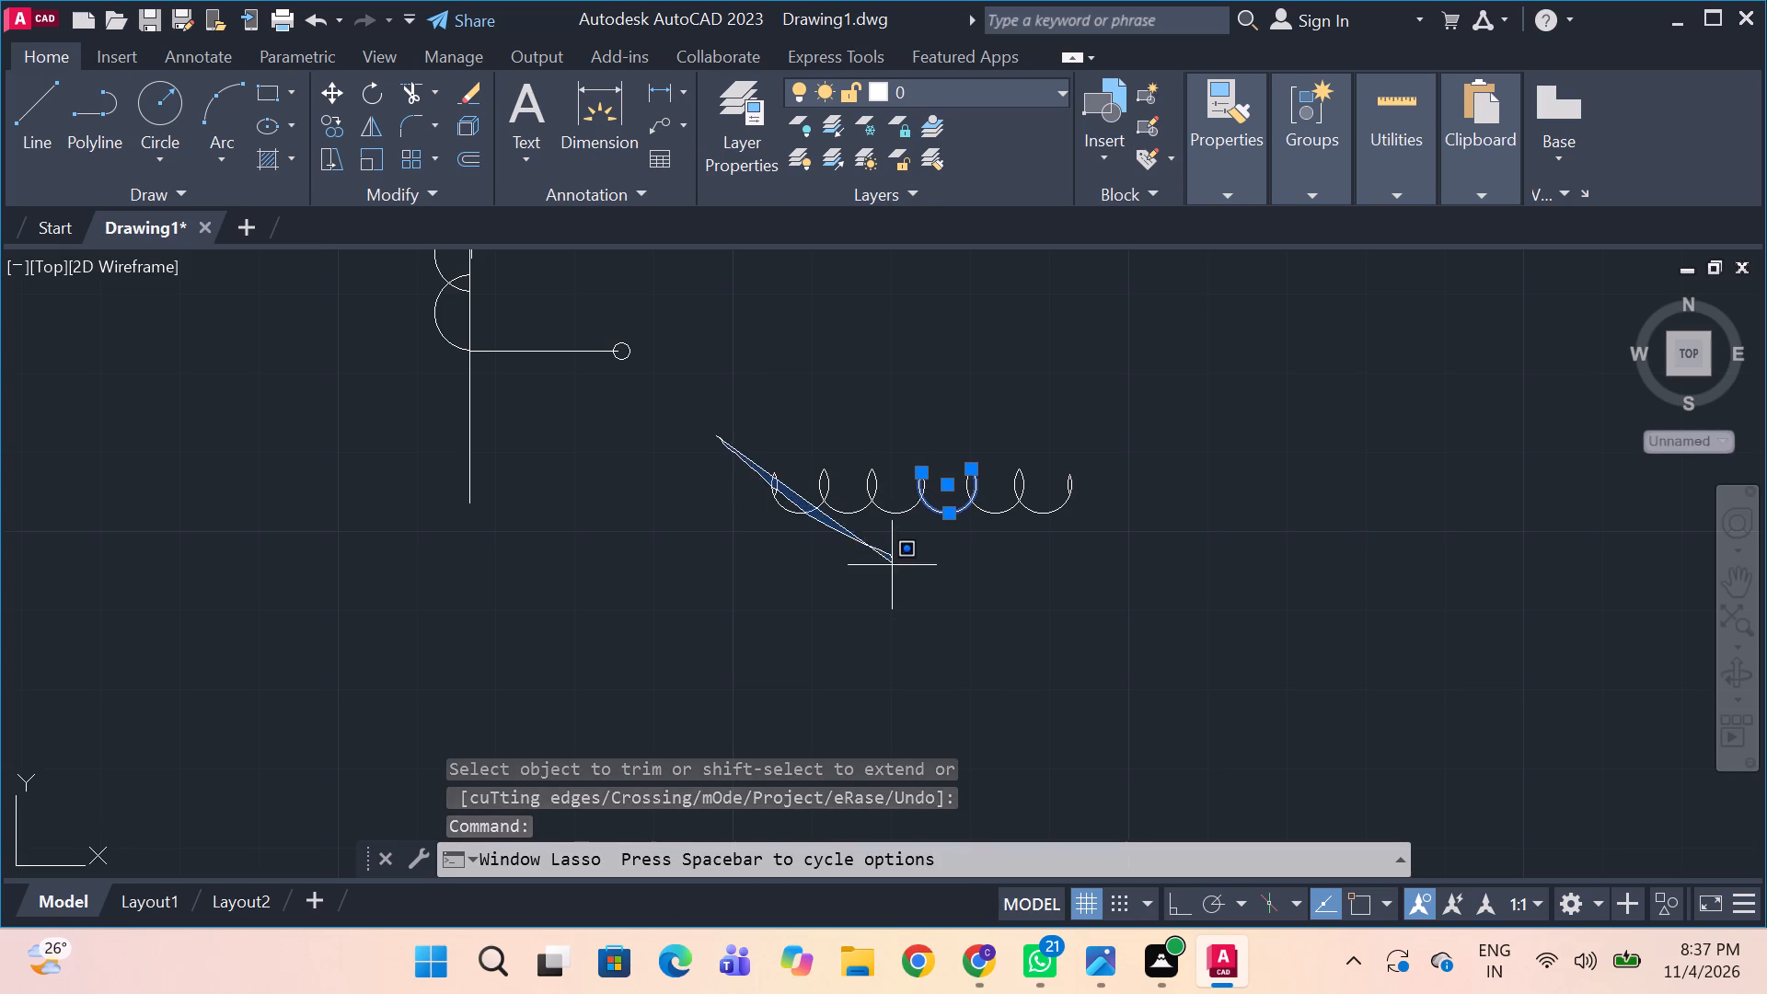
left_click_drag(892, 569, 892, 572)
left_click(720, 423)
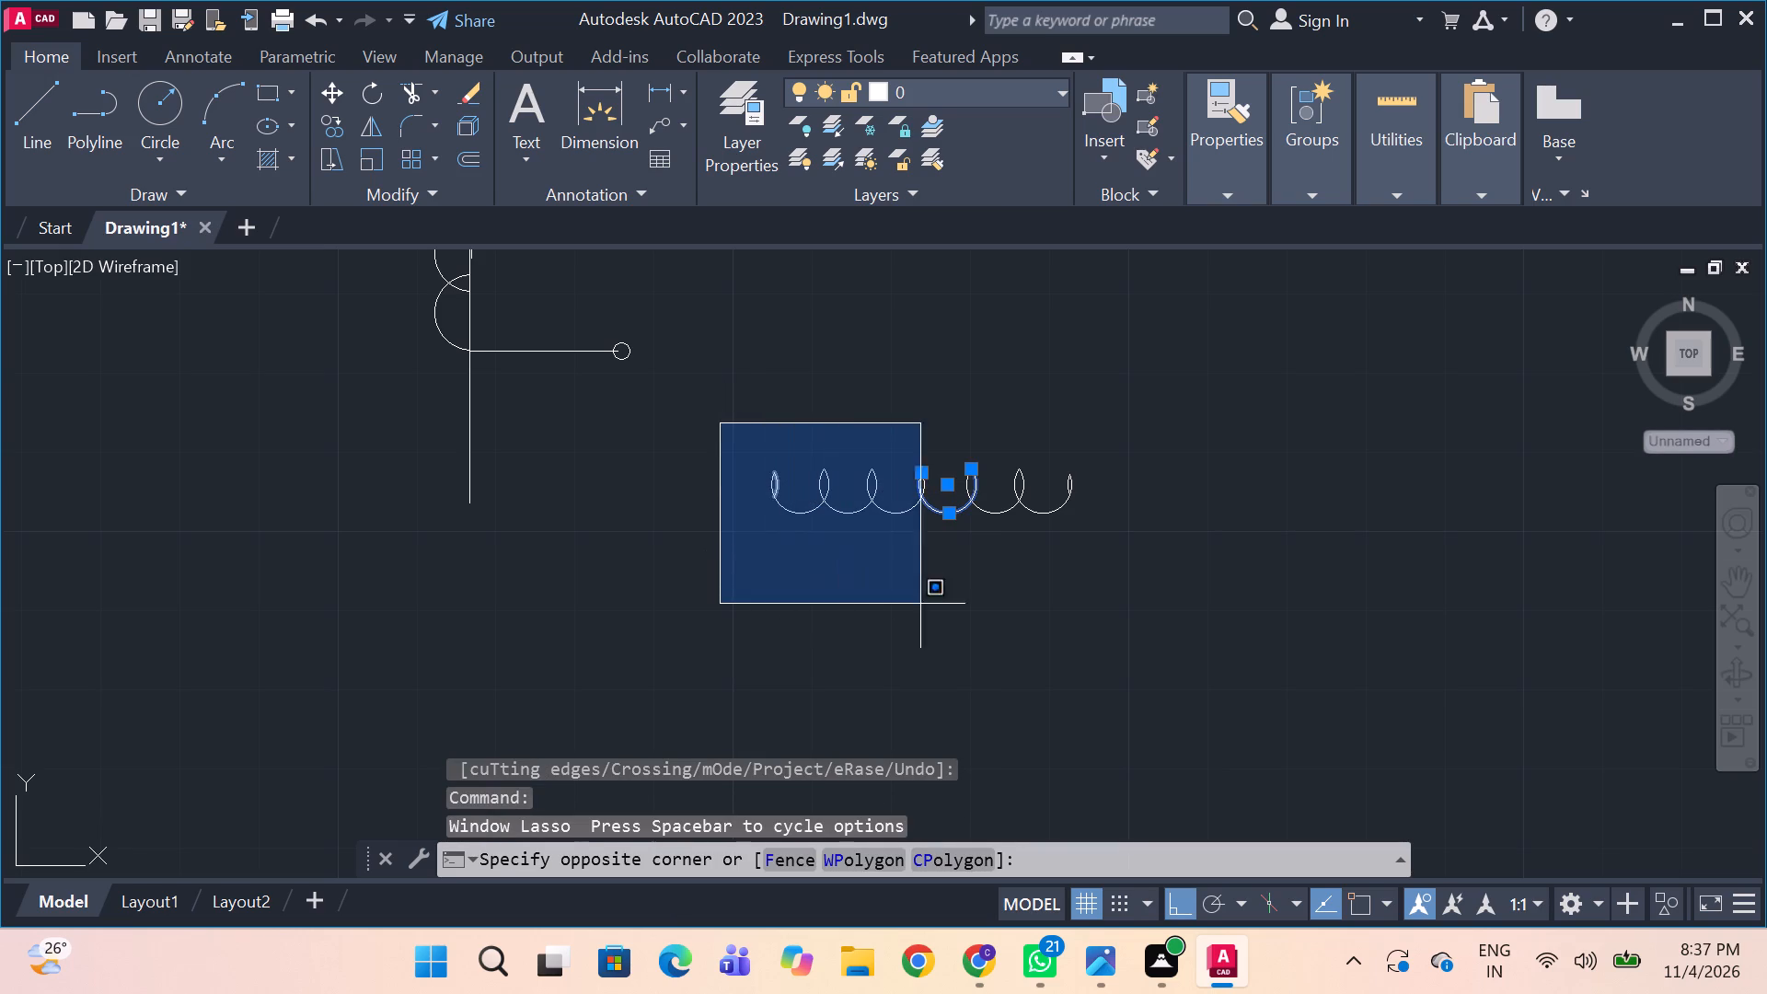
left_click(1113, 590)
type("m")
key("space")
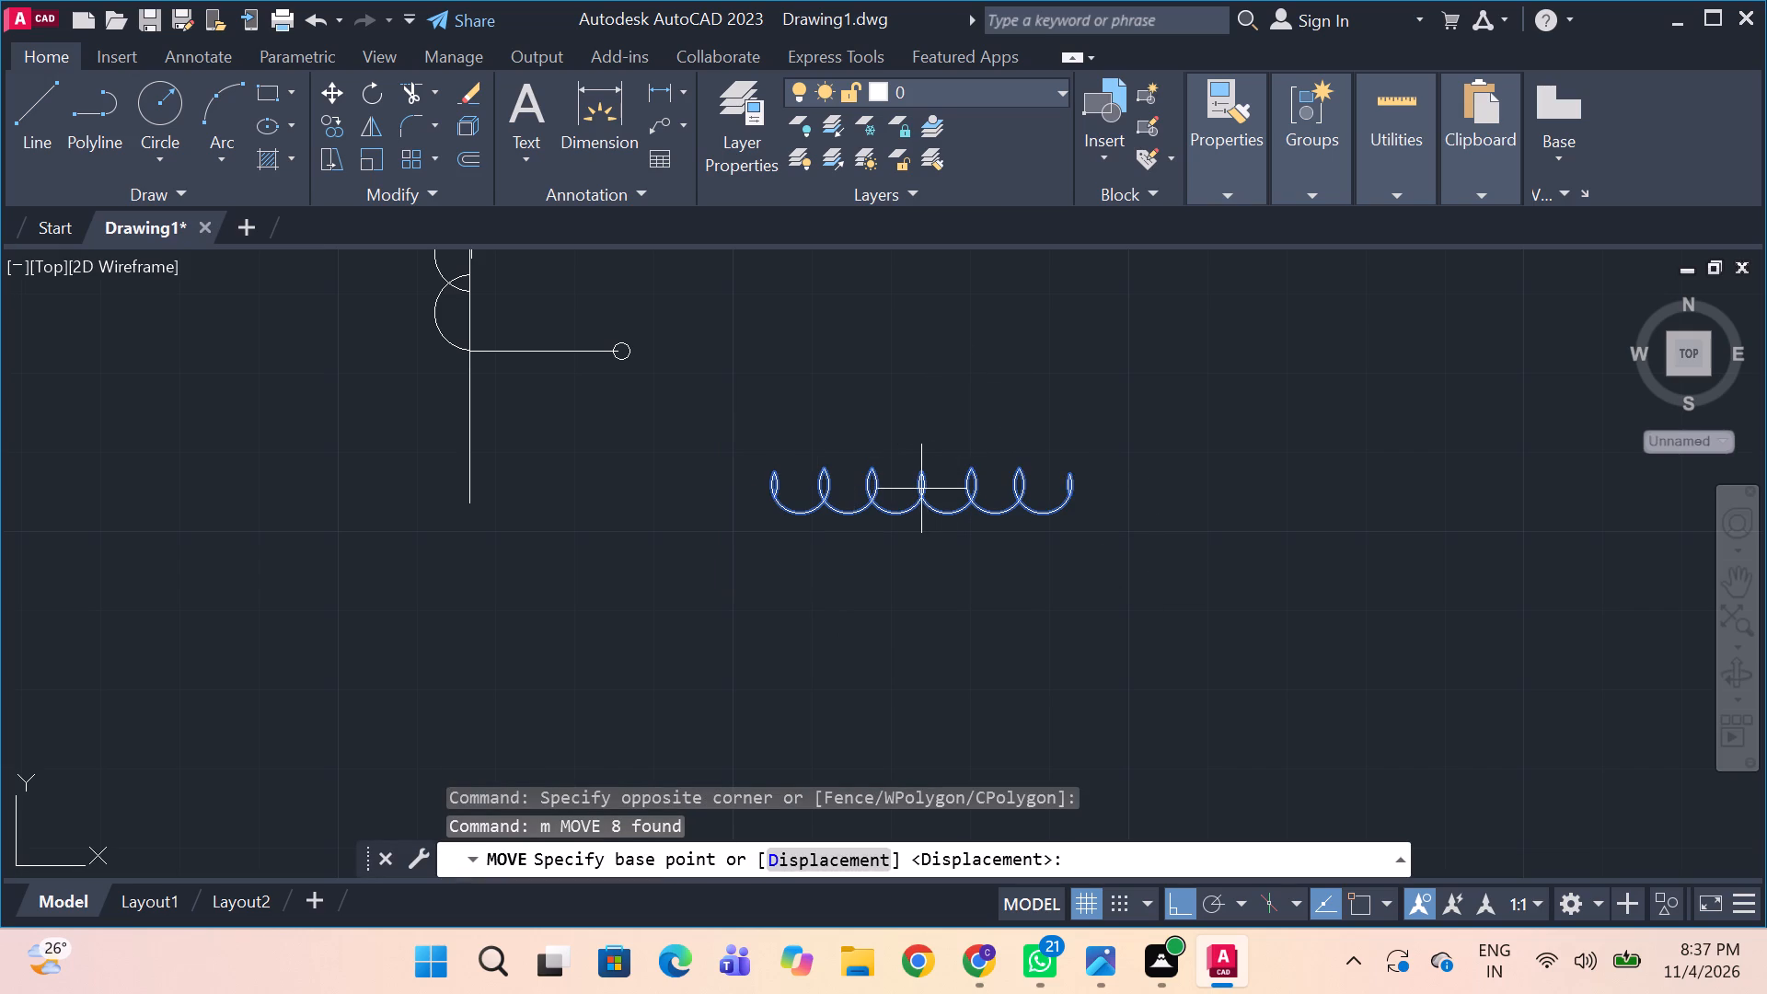
left_click_drag(921, 488, 770, 489)
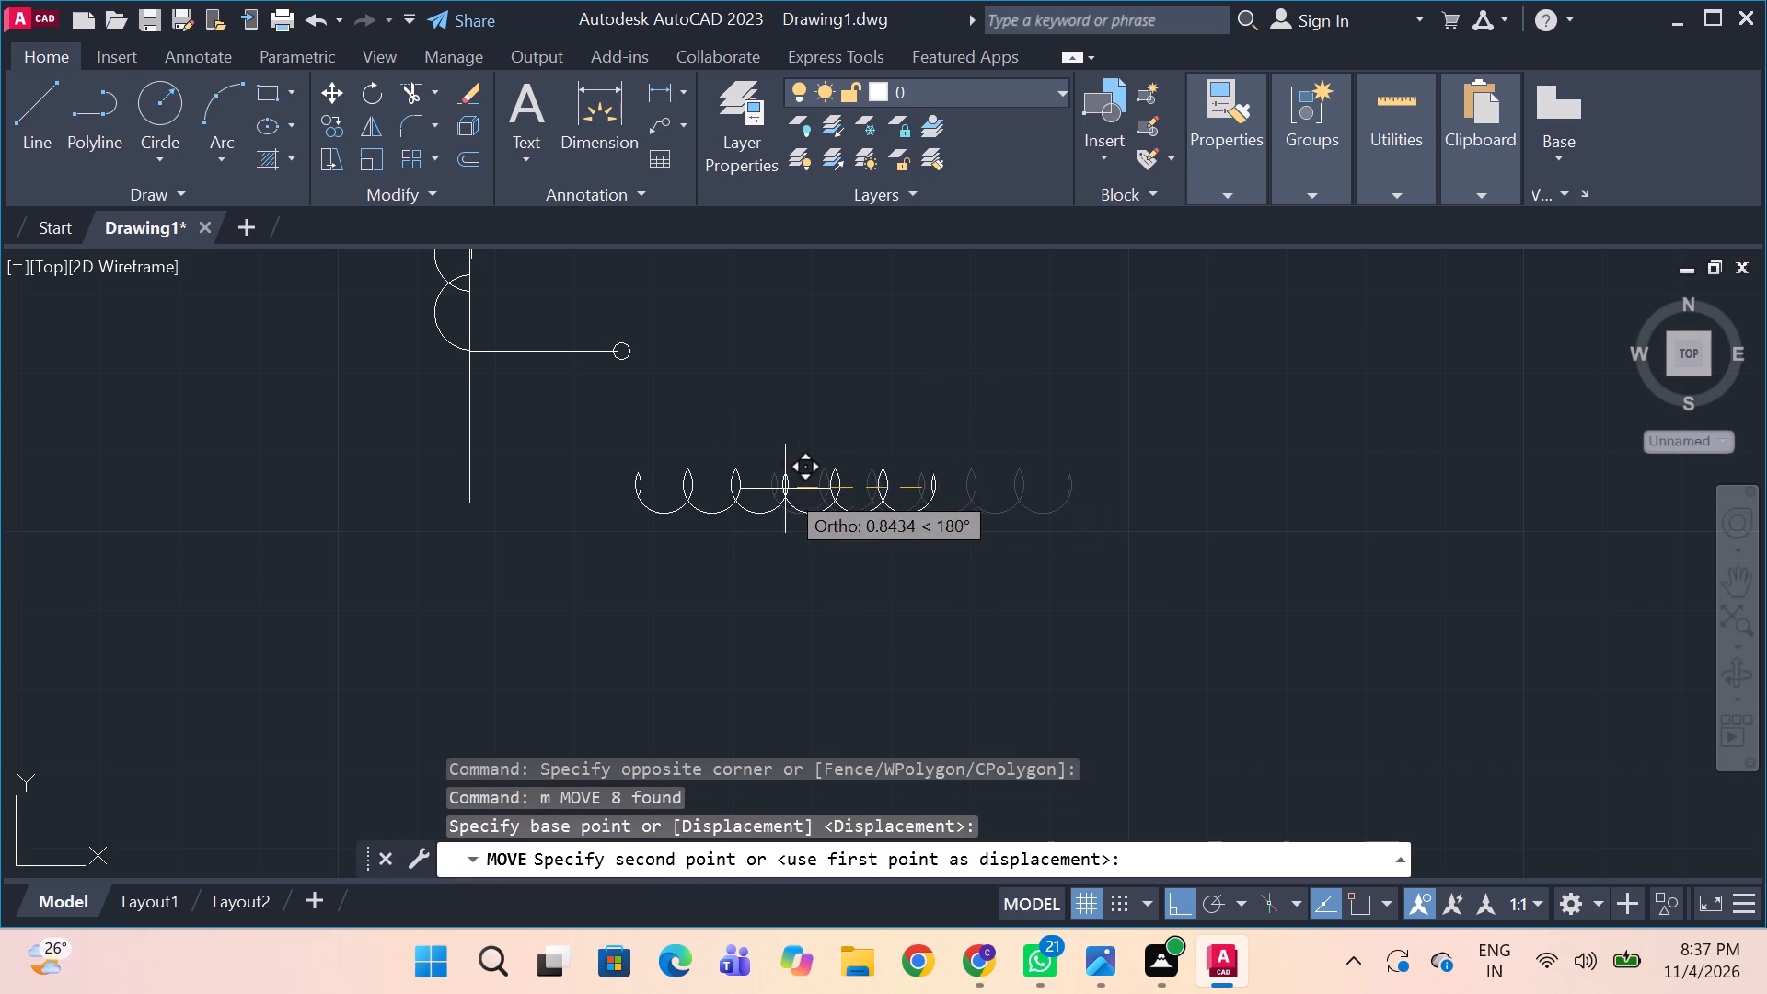
left_click_drag(770, 489, 468, 566)
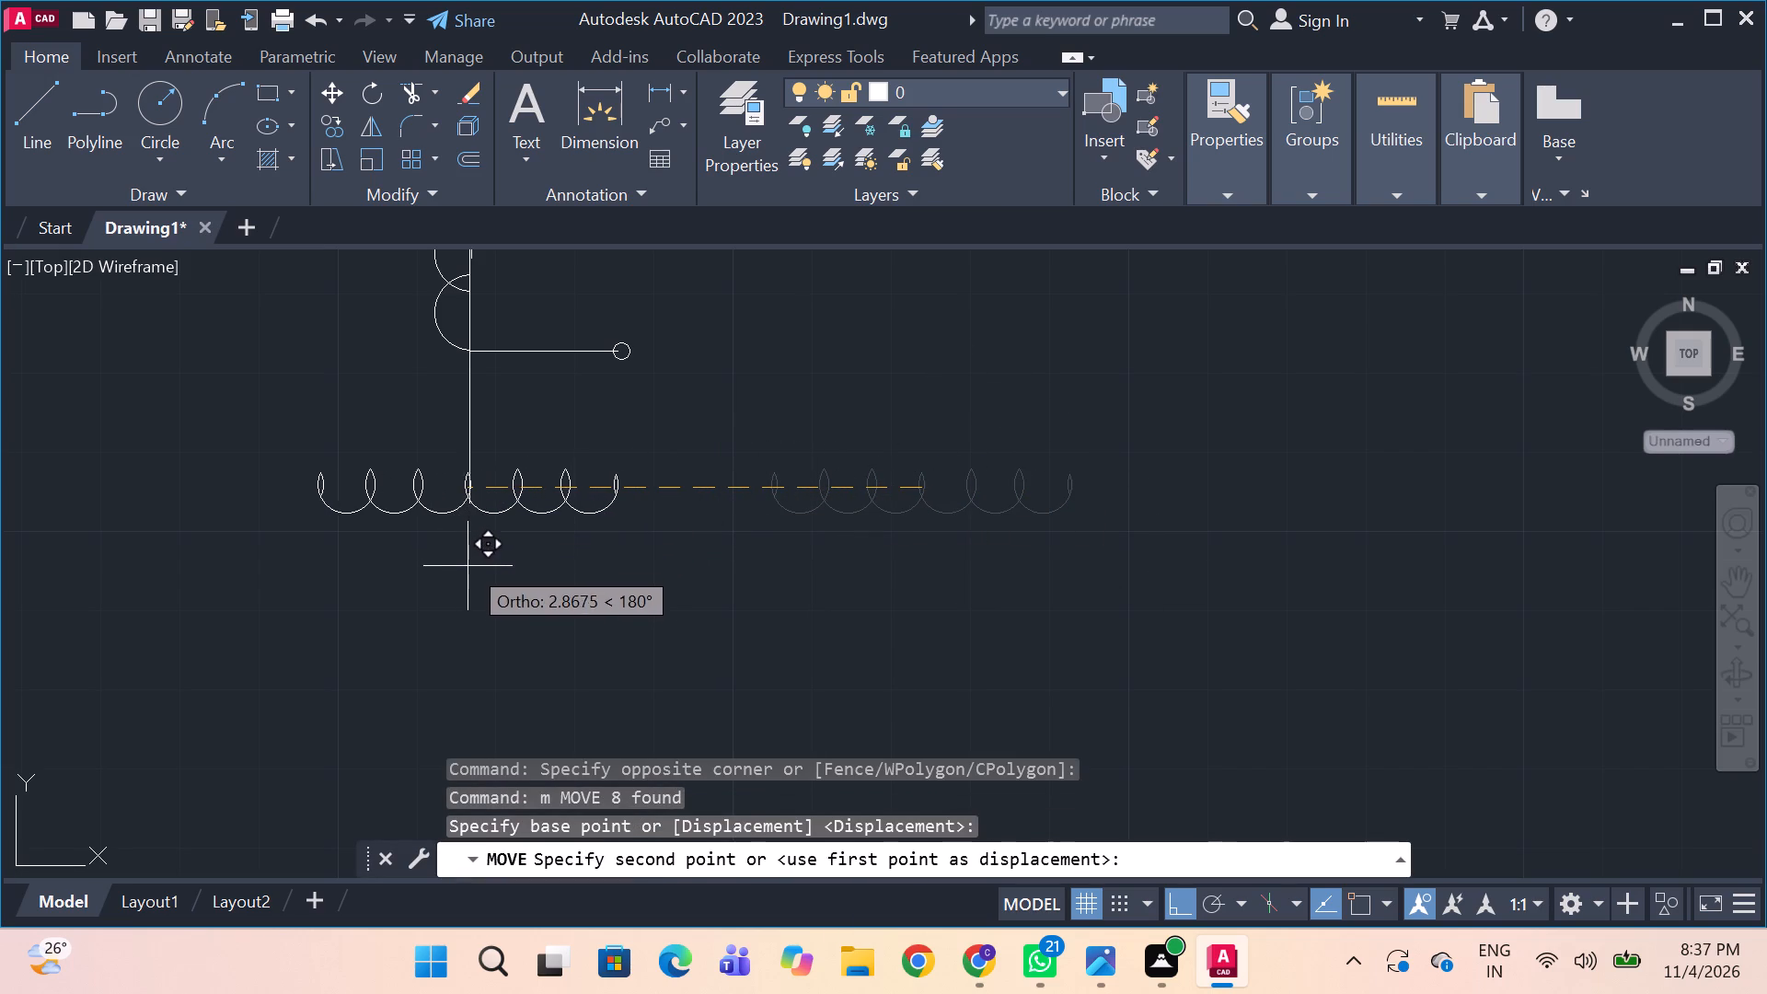
left_click_drag(468, 566, 471, 592)
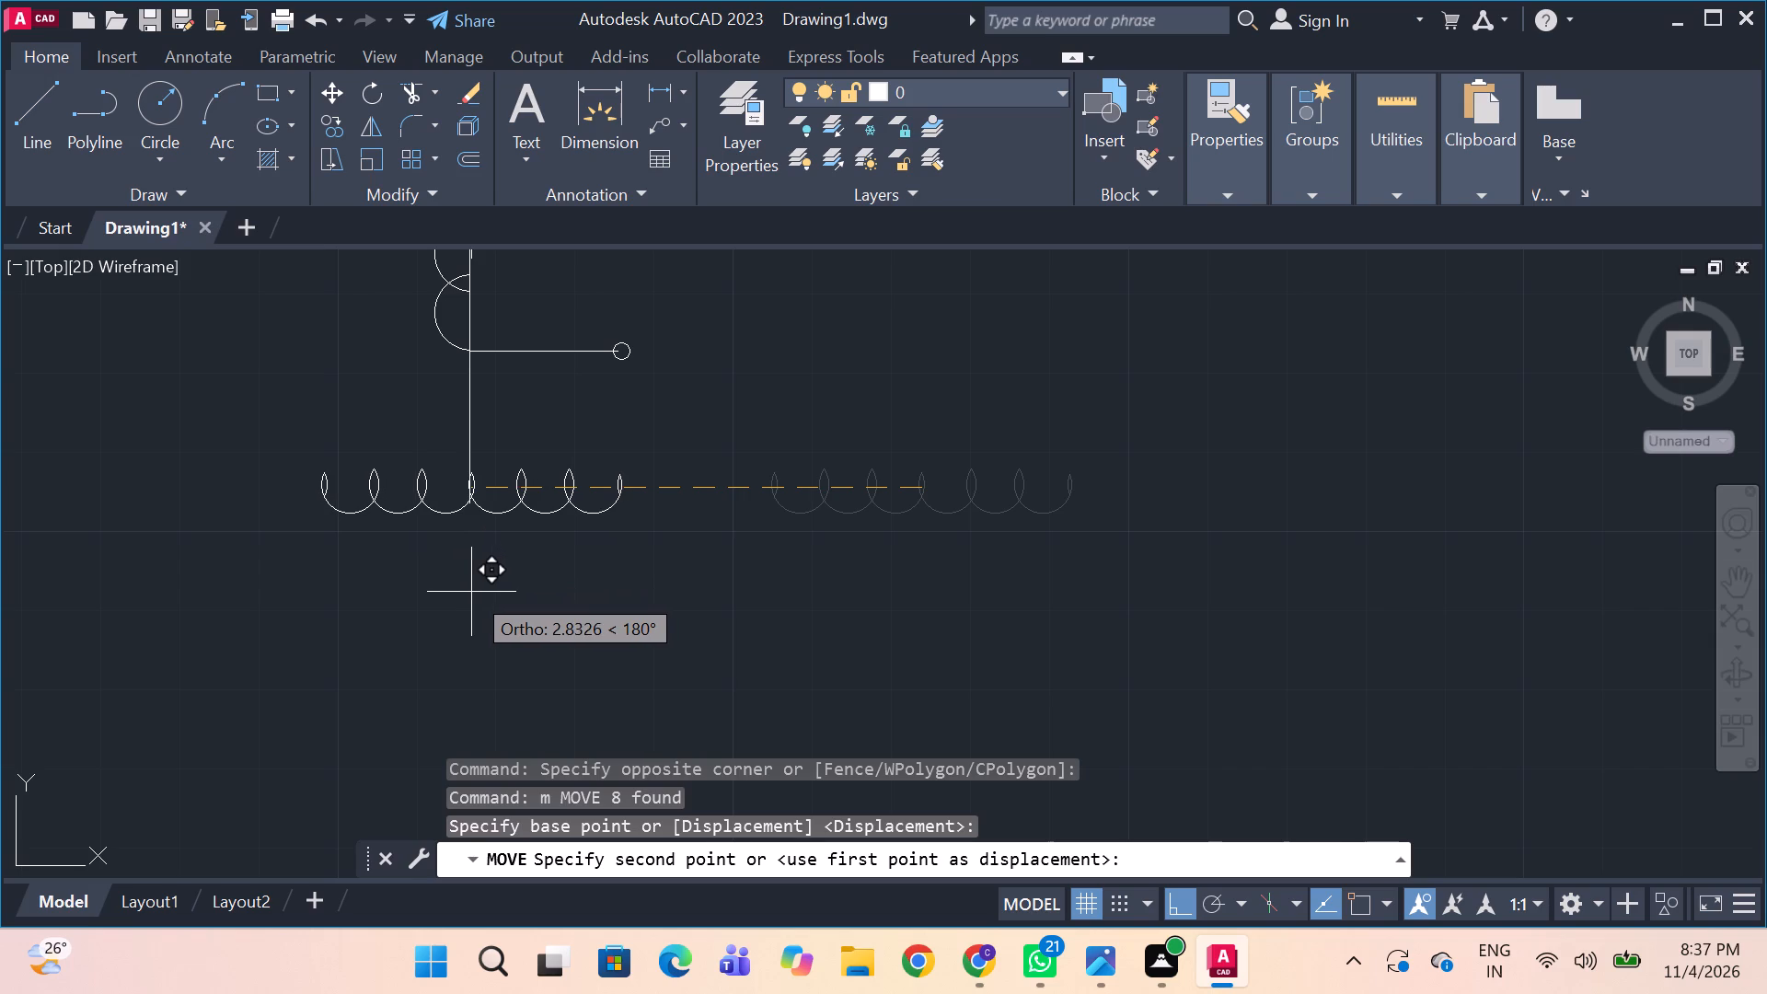
left_click_drag(471, 592, 468, 586)
left_click(468, 586)
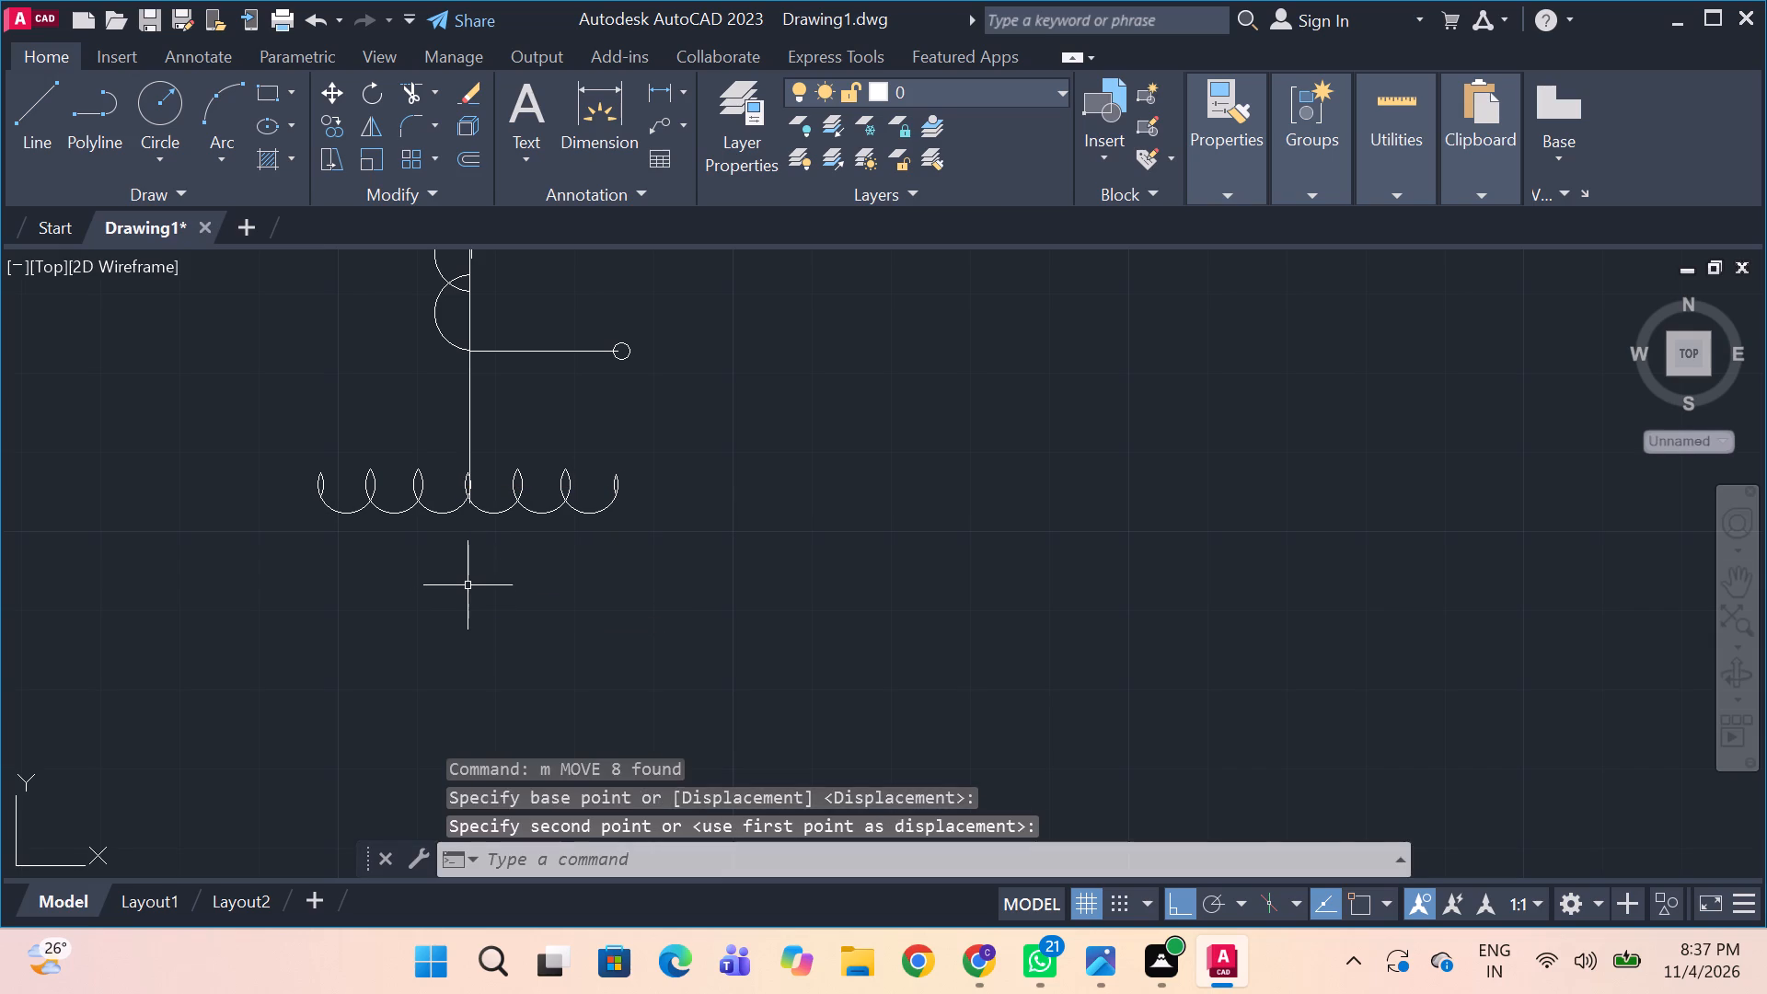
Examine the 33KV/11KV transformer symbol in the reference image and compare it with the drawn winding.
key("space")
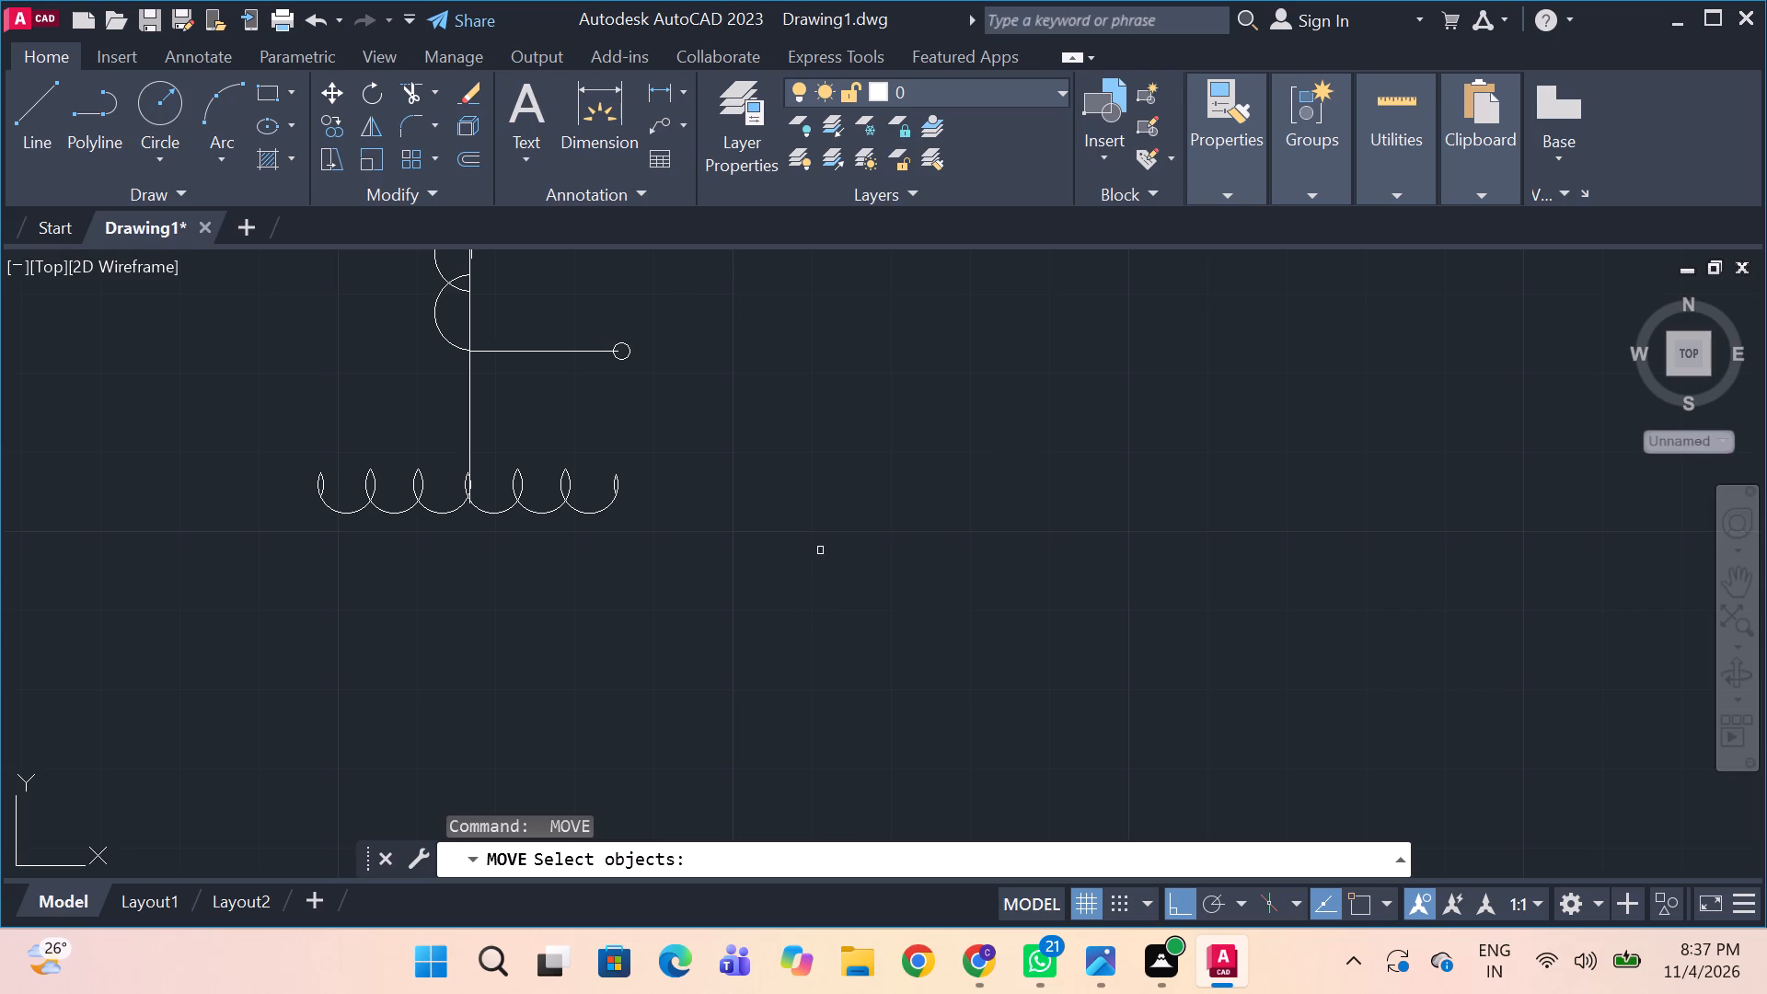
key("alt+Tab")
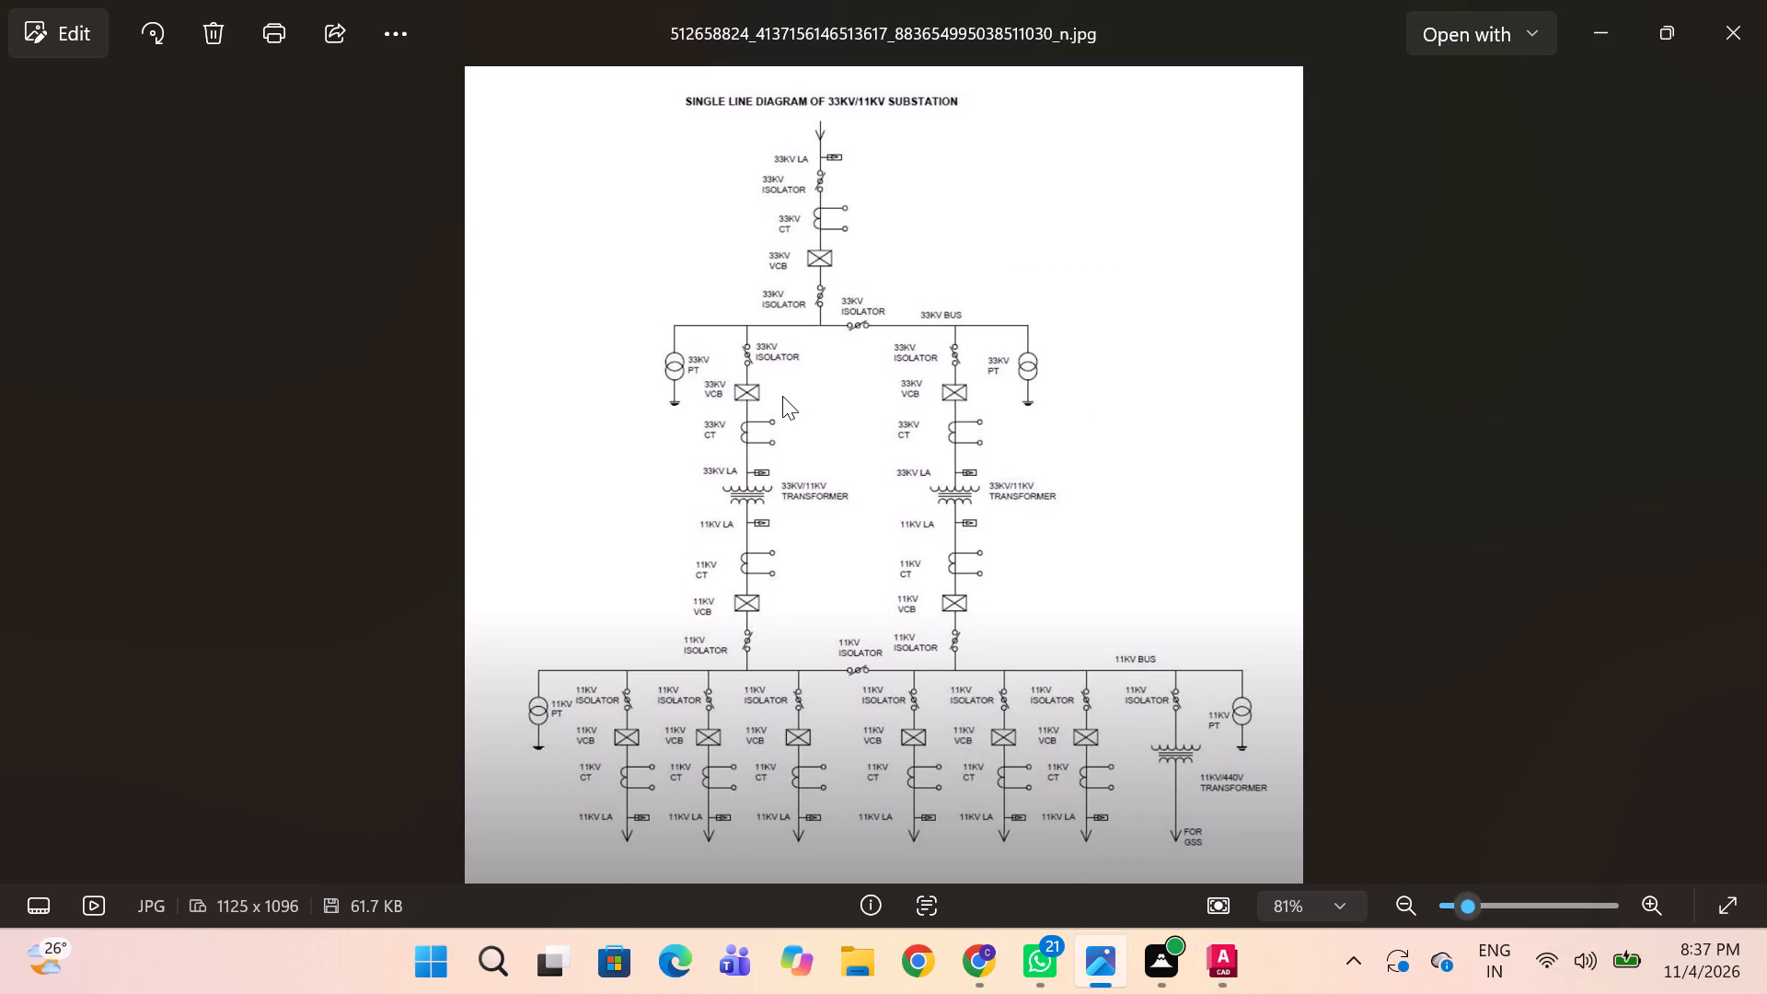
key("alt+Tab")
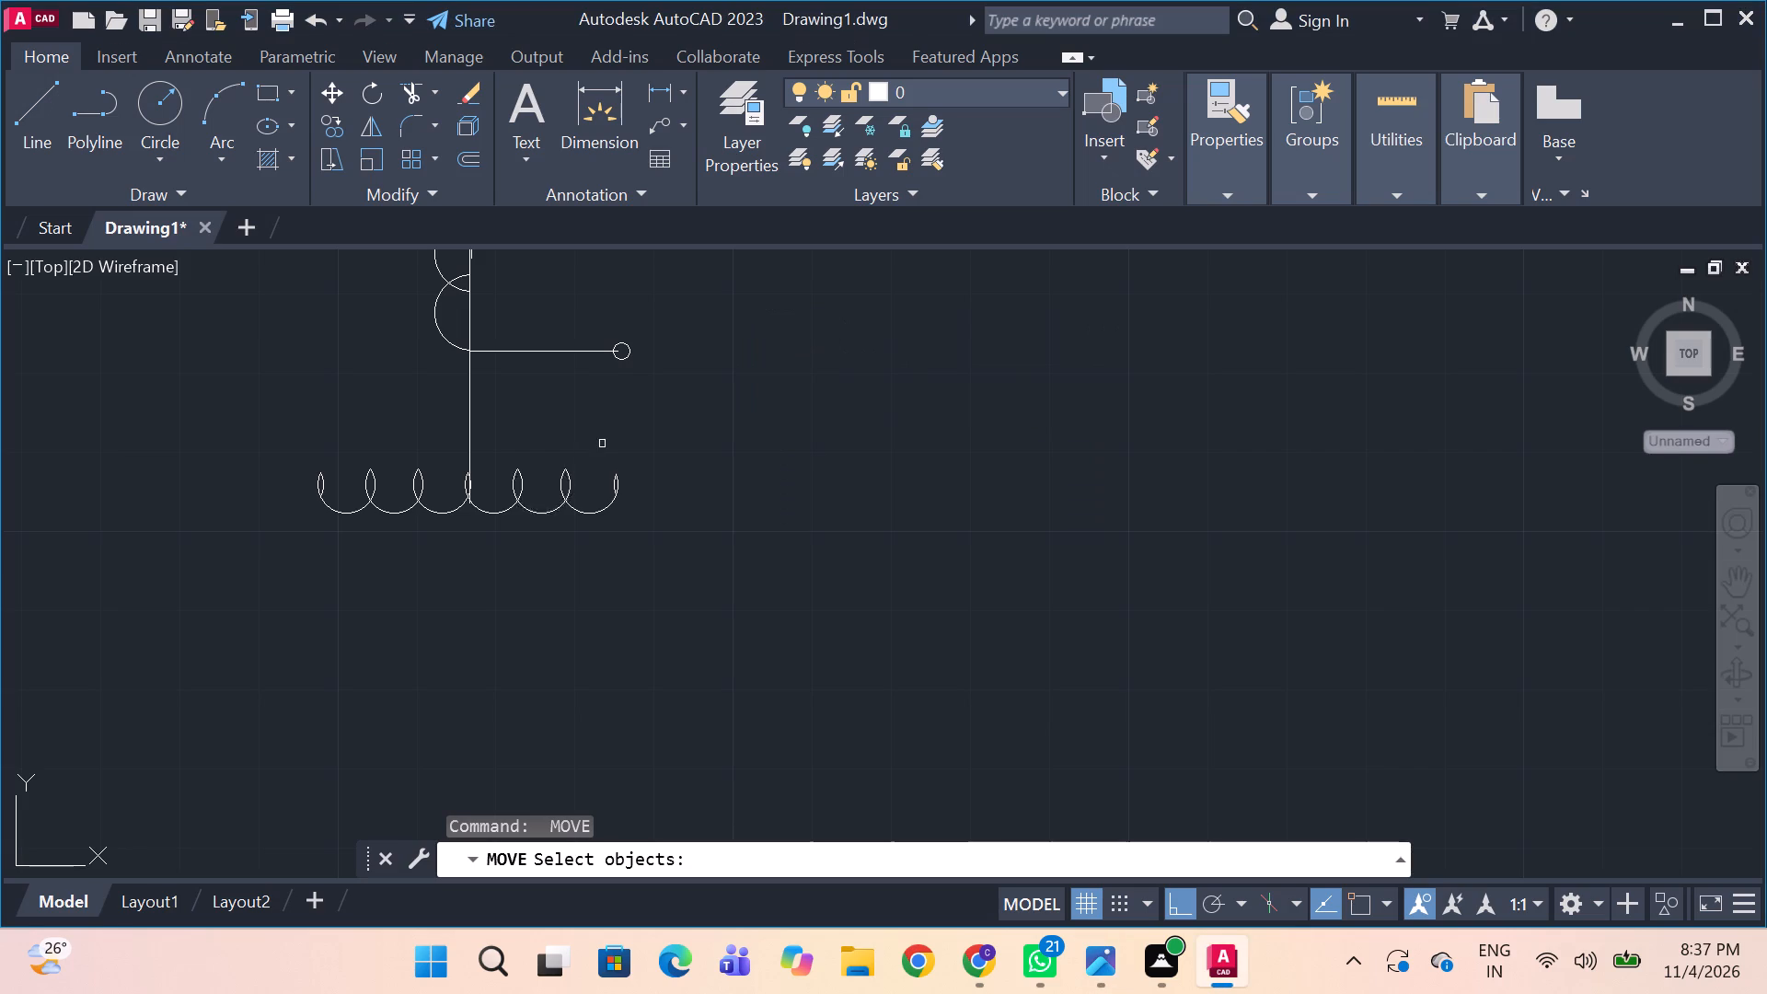
key("alt+Tab")
scroll(843, 548, "up", 2)
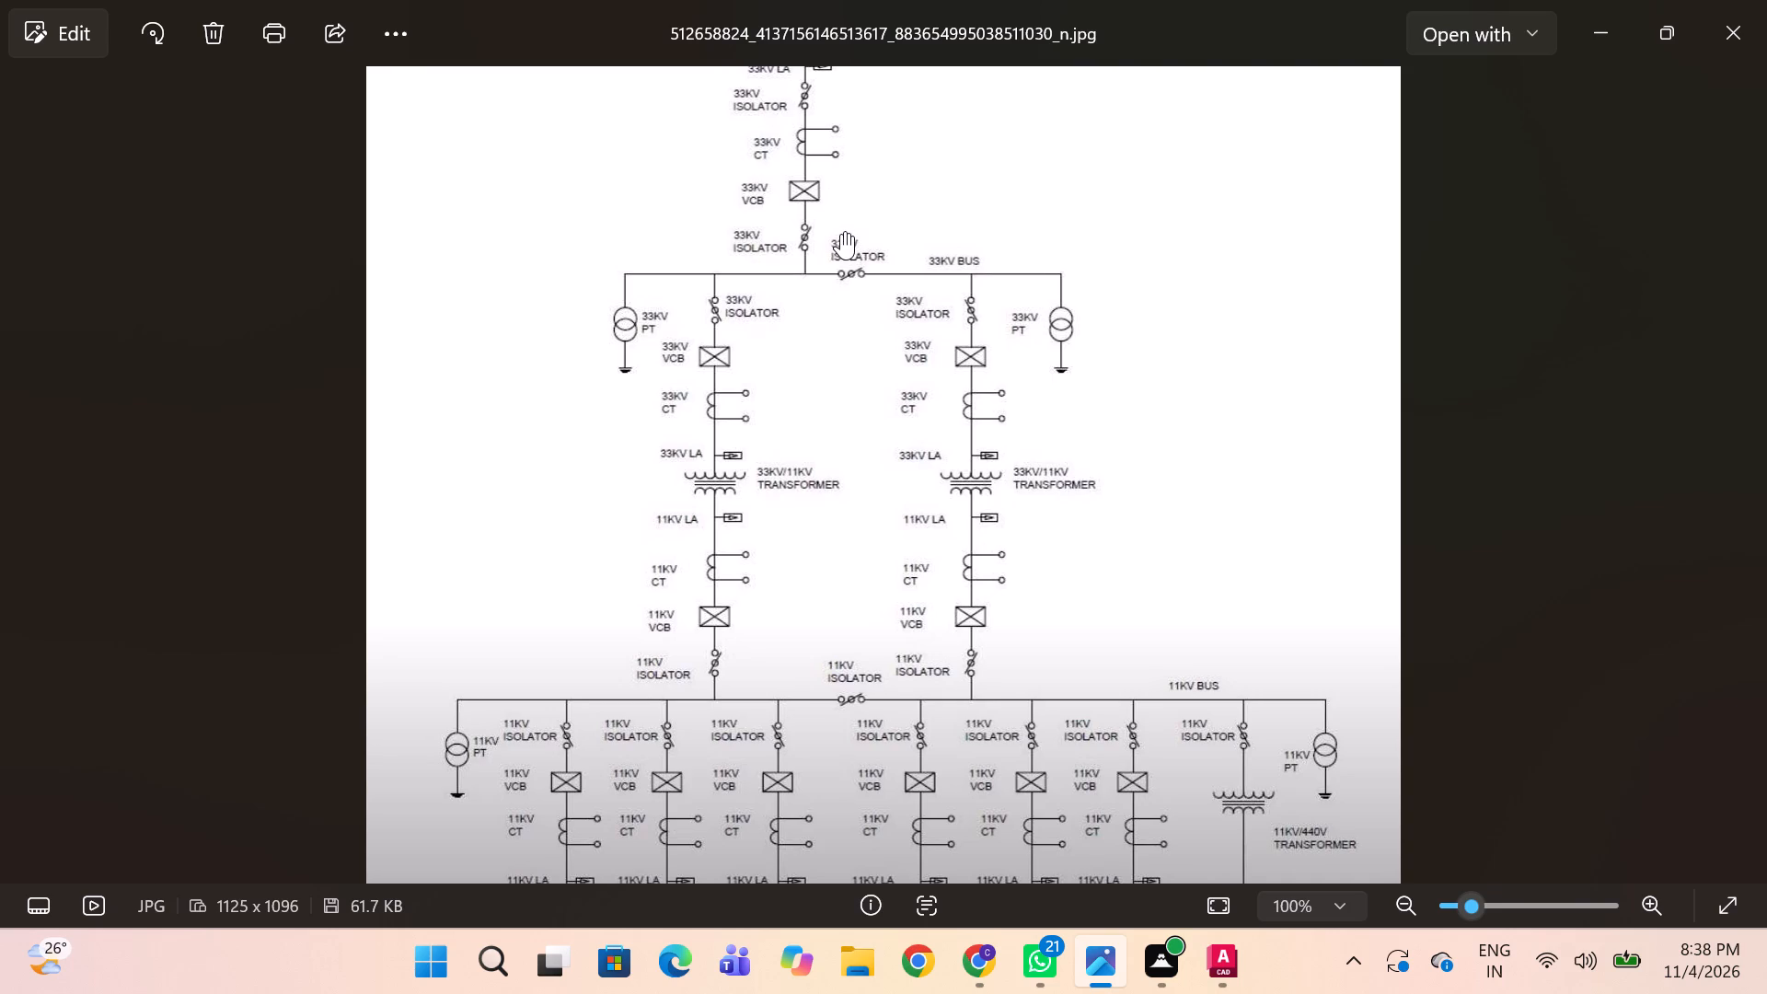
key("alt+Tab")
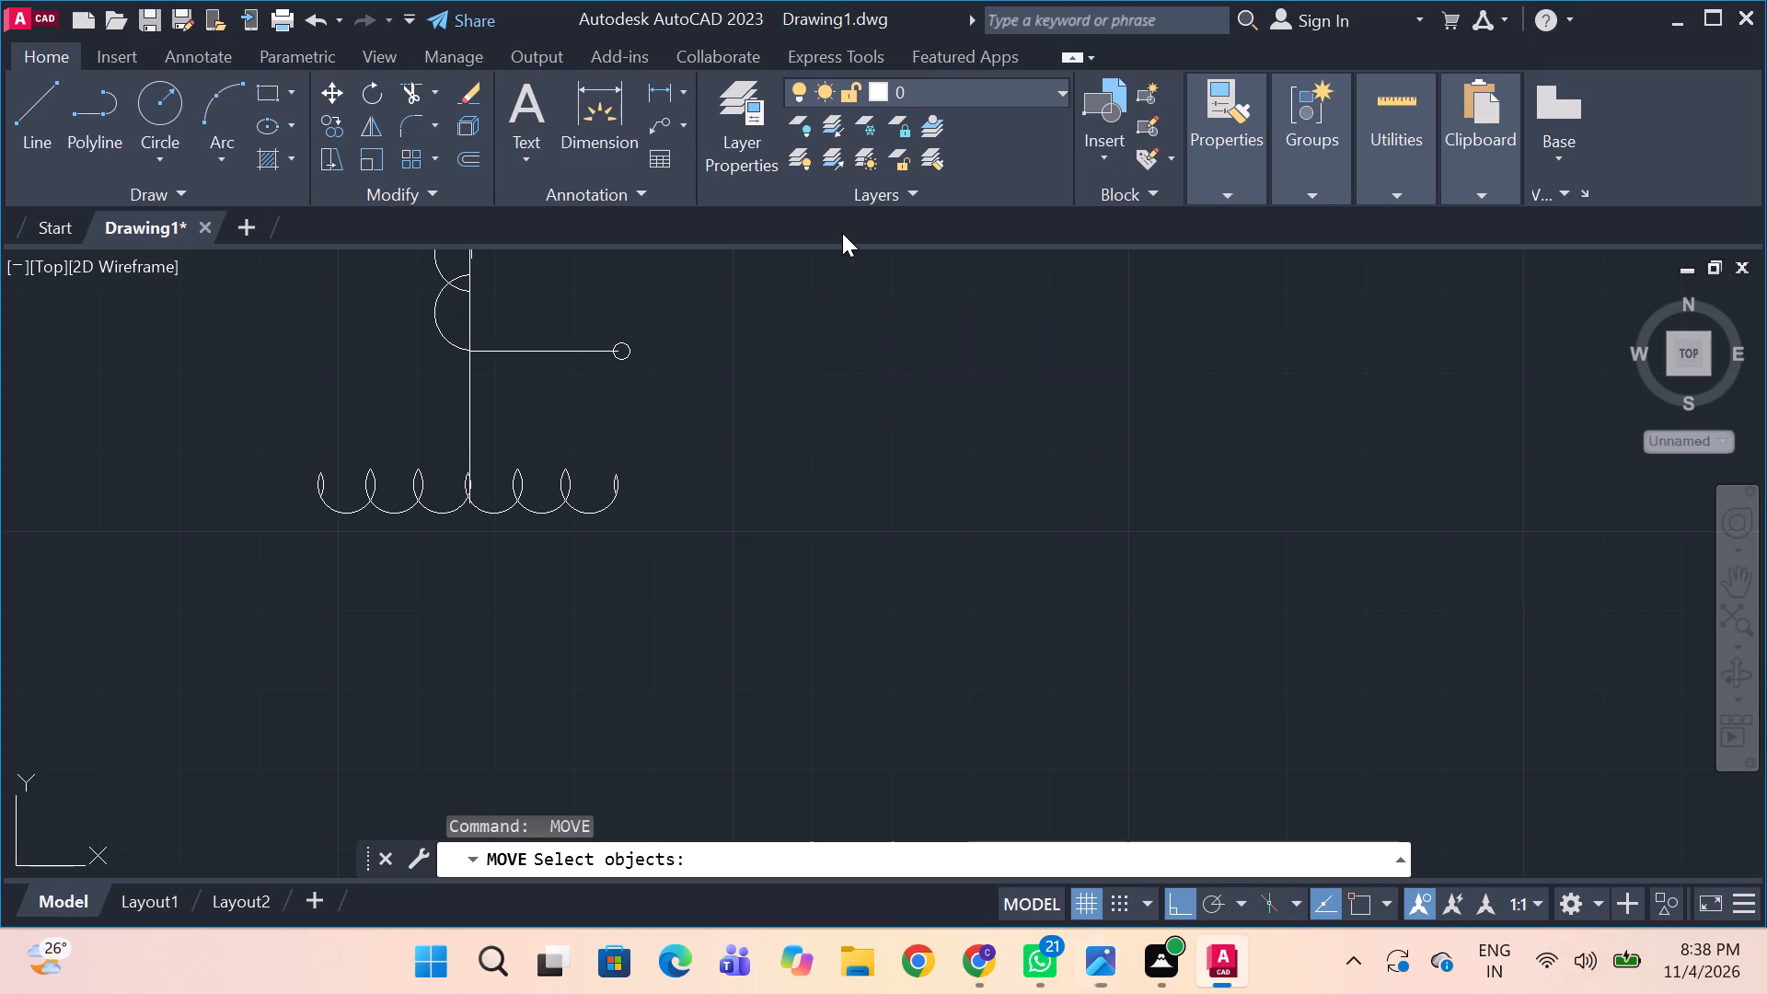
key("alt+Tab")
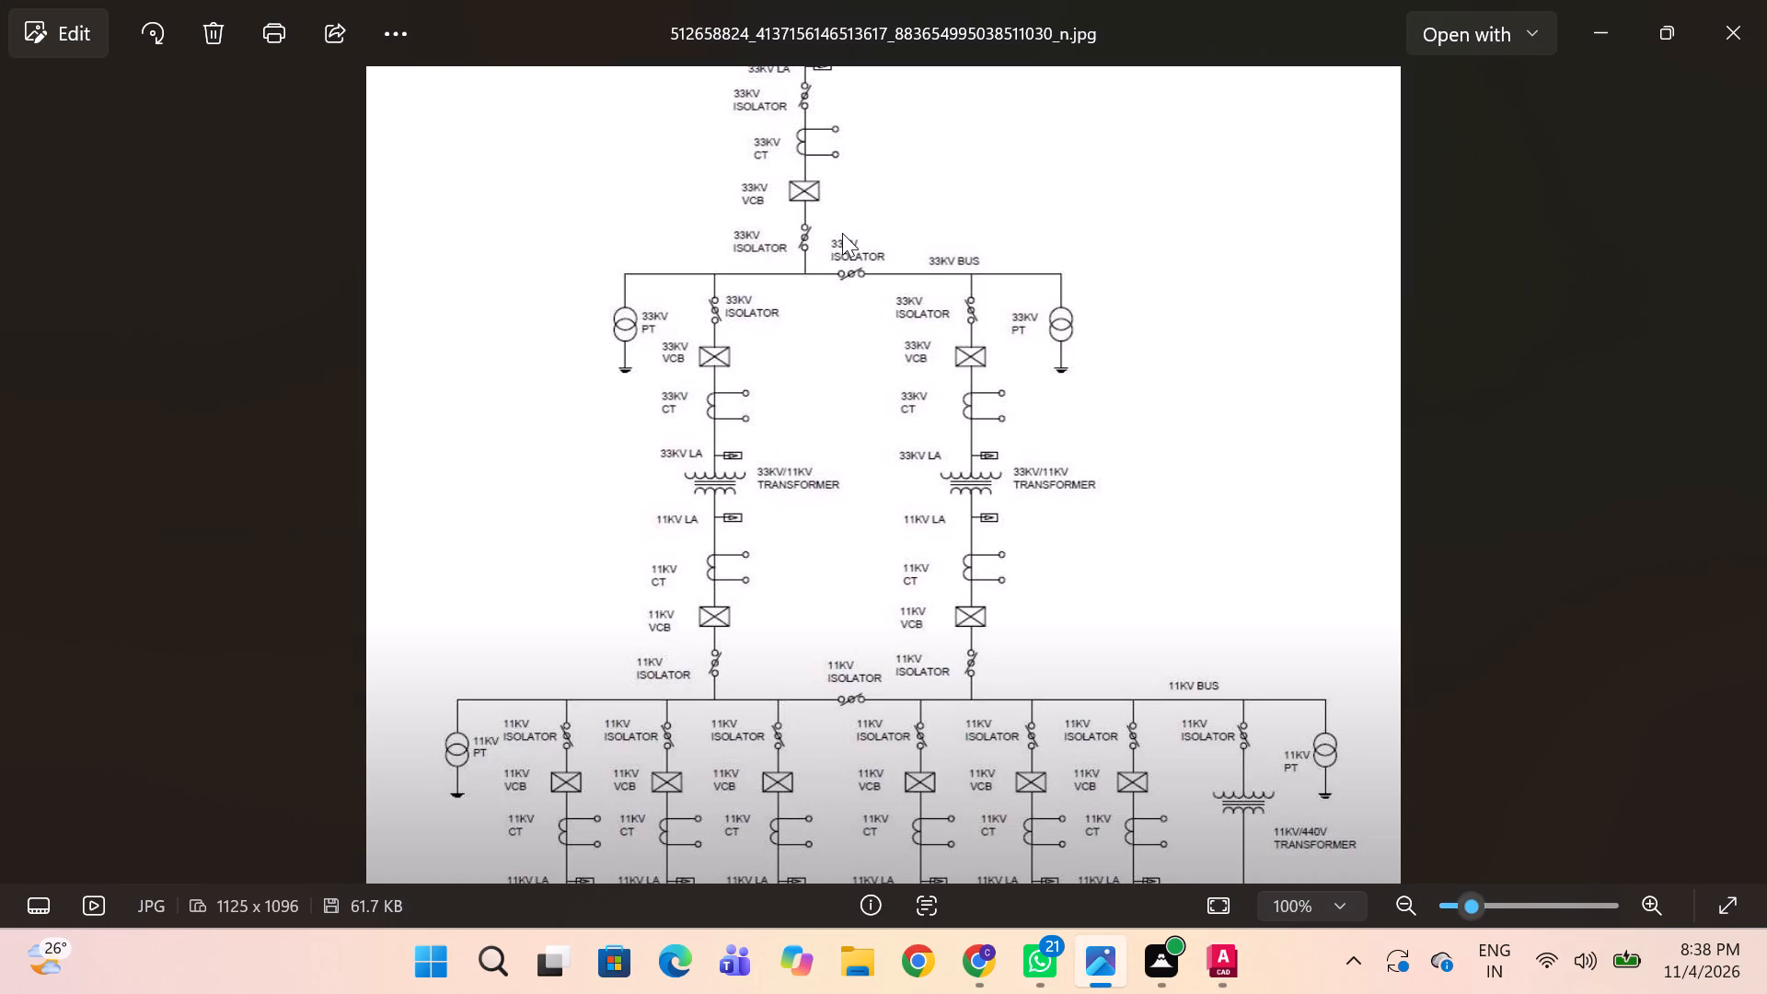
key("alt+Tab")
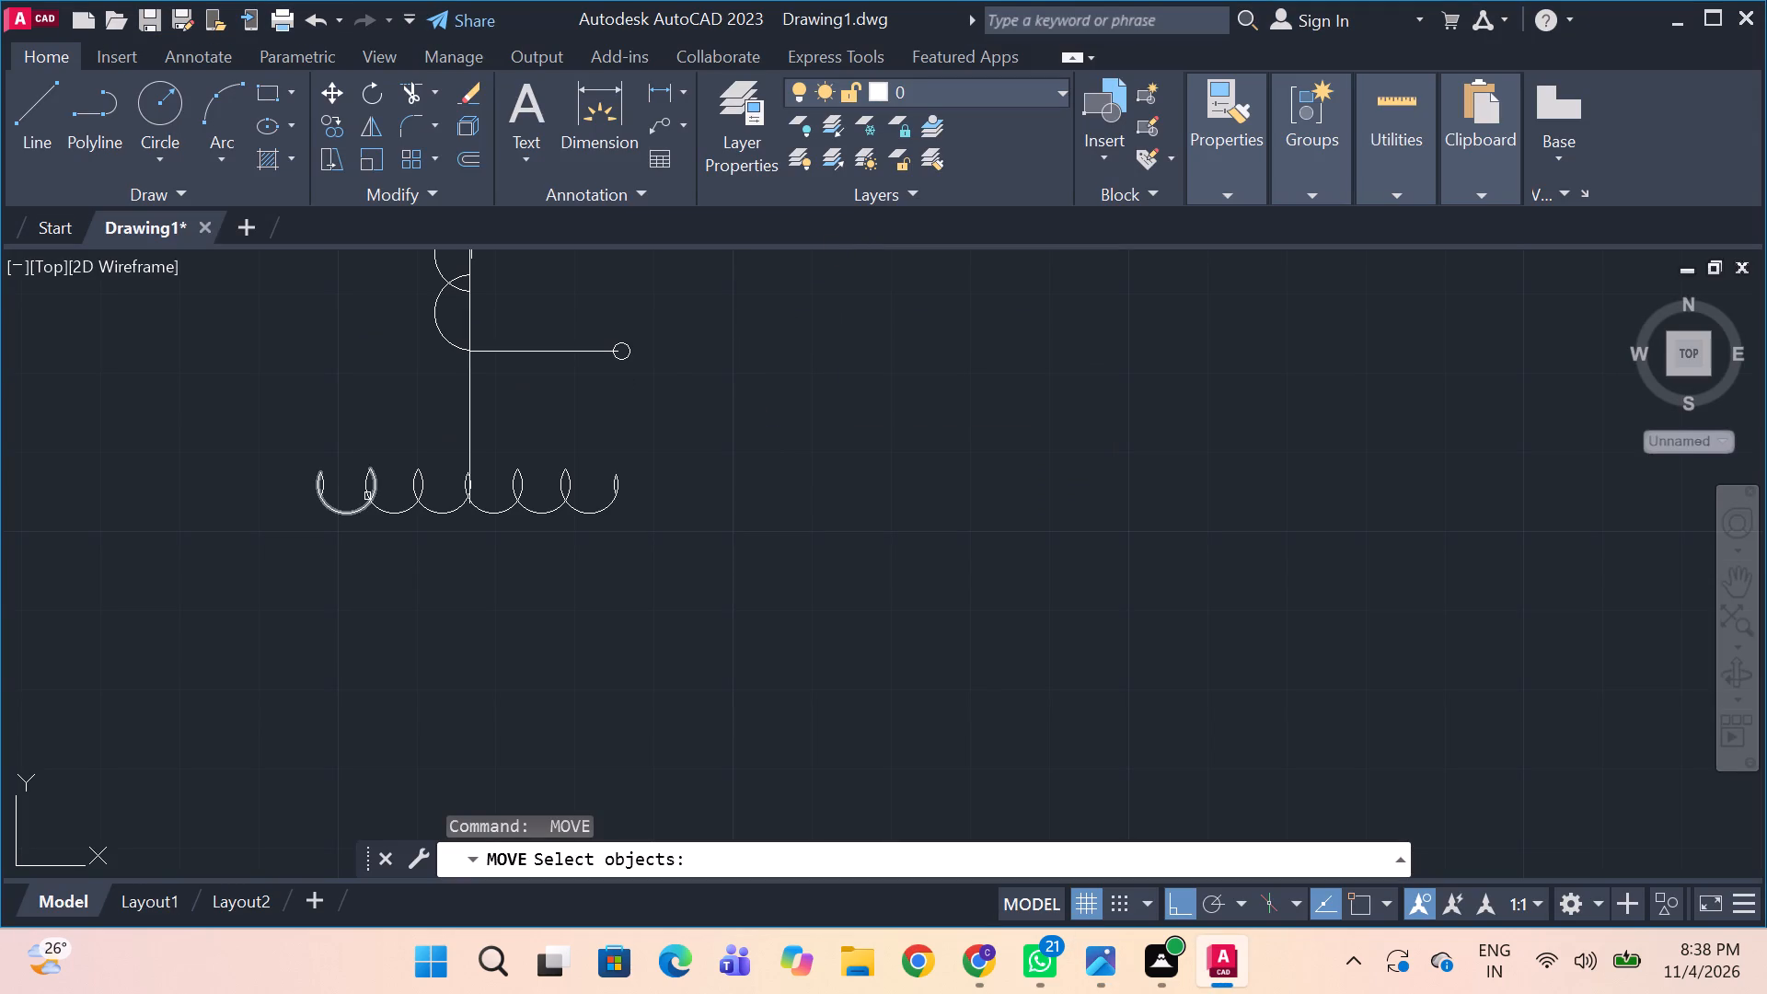
key("space")
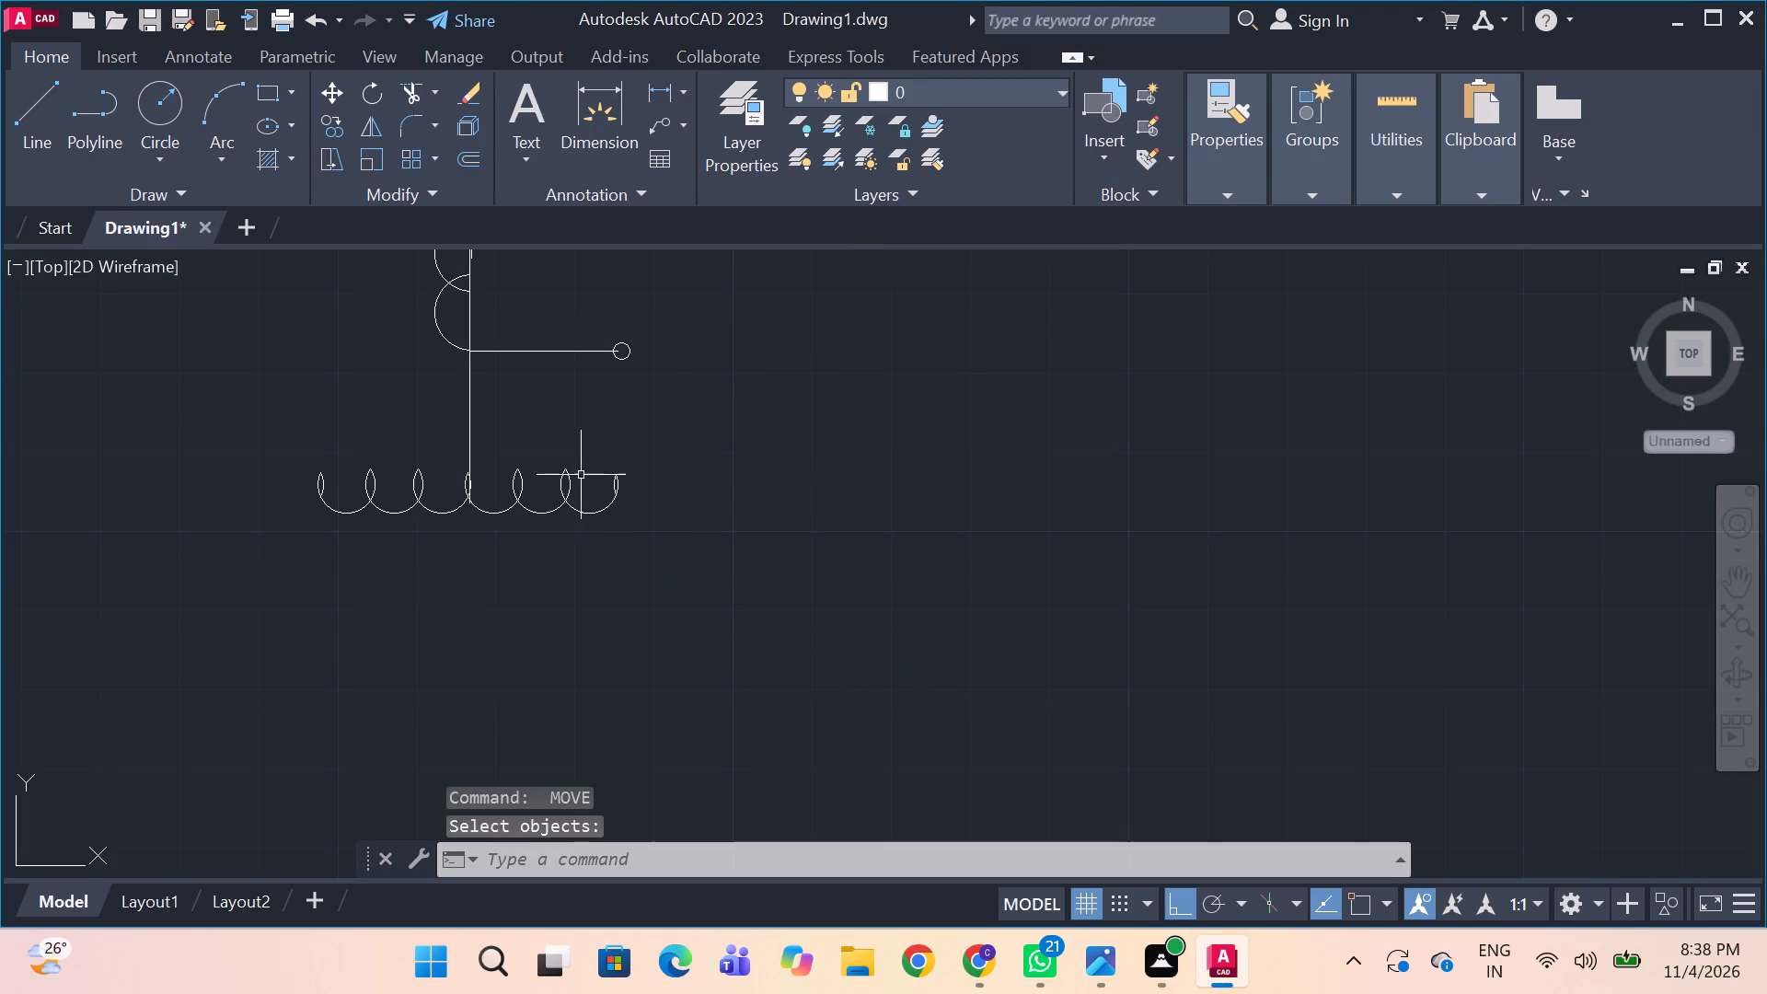
Copy the four middle arcs of the winding and paste them to the right of it, slightly lower.
left_click_drag(356, 449, 356, 451)
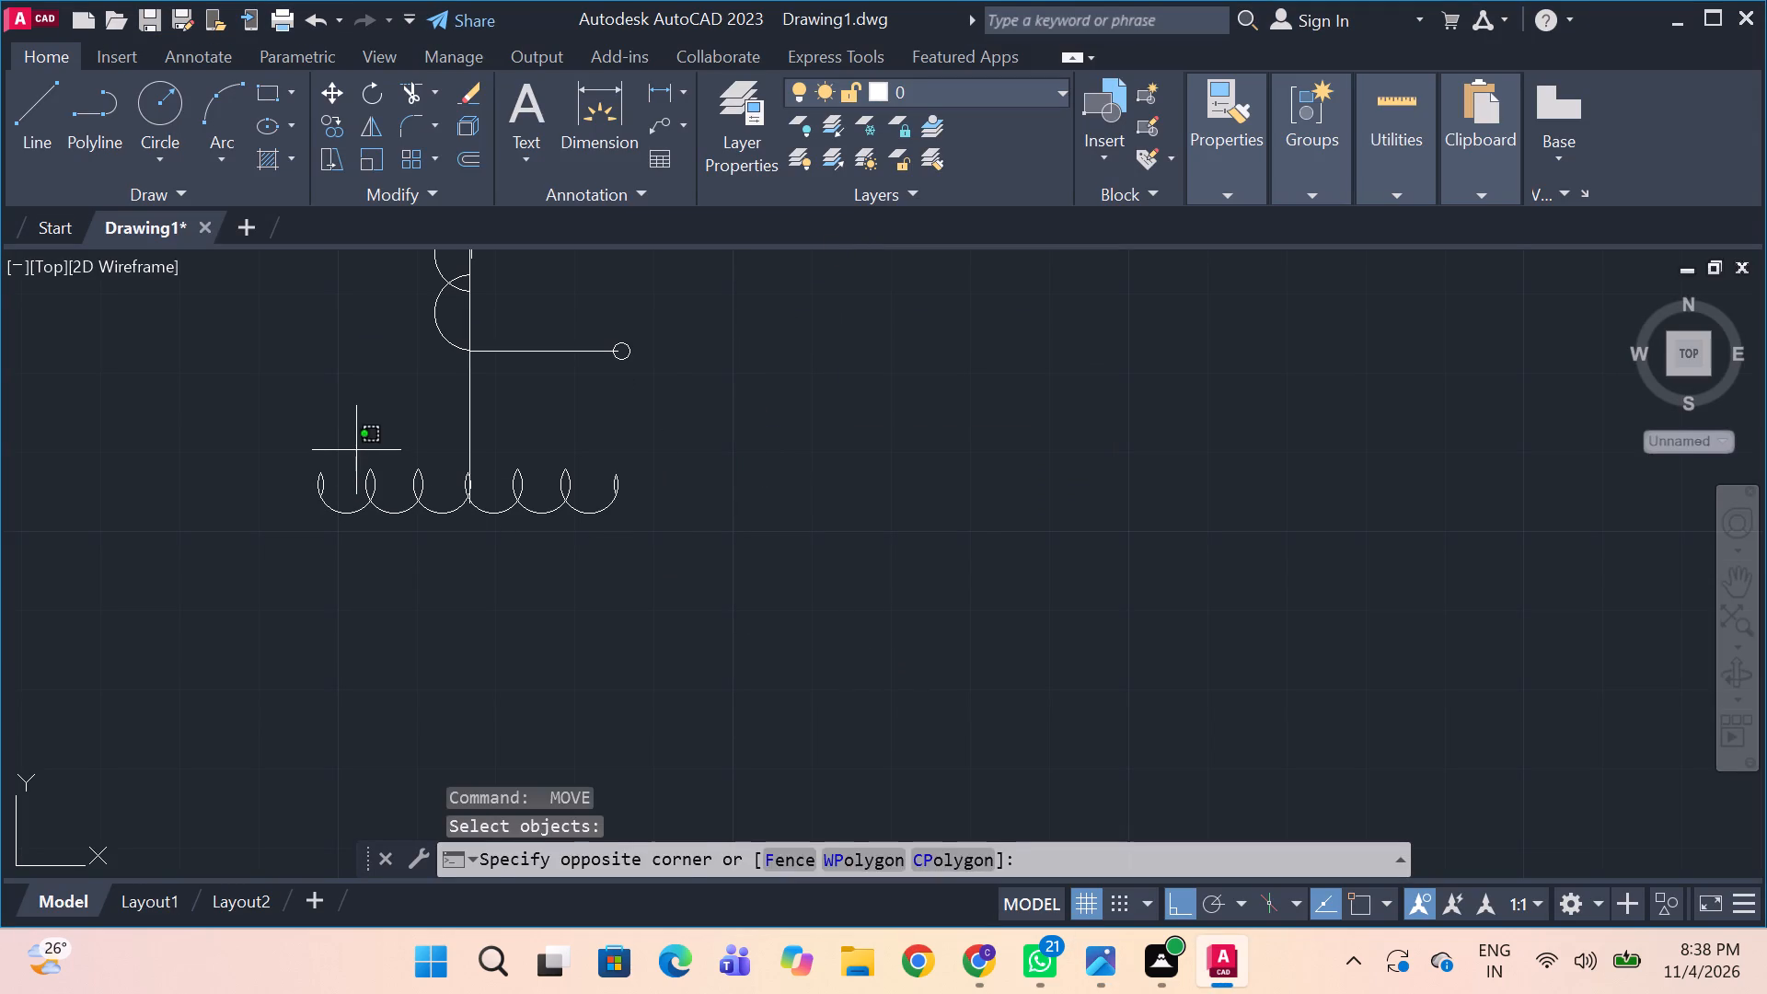
left_click_drag(356, 451, 375, 514)
left_click(348, 435)
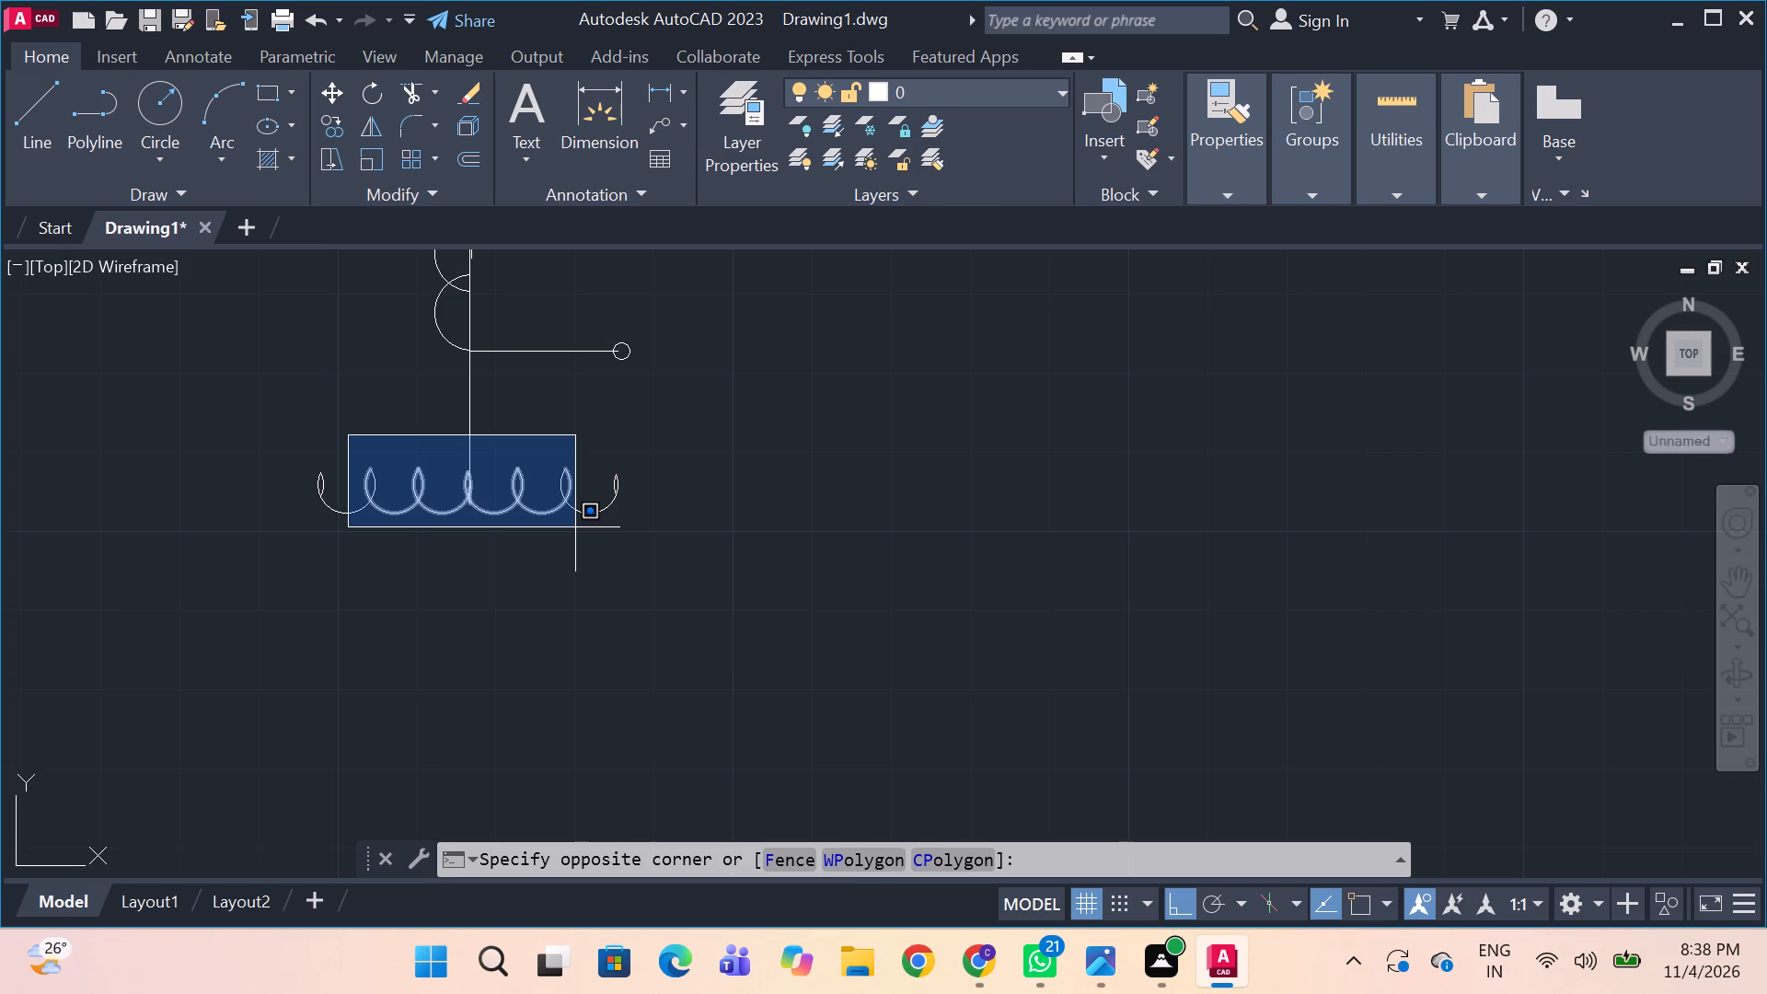
left_click(575, 527)
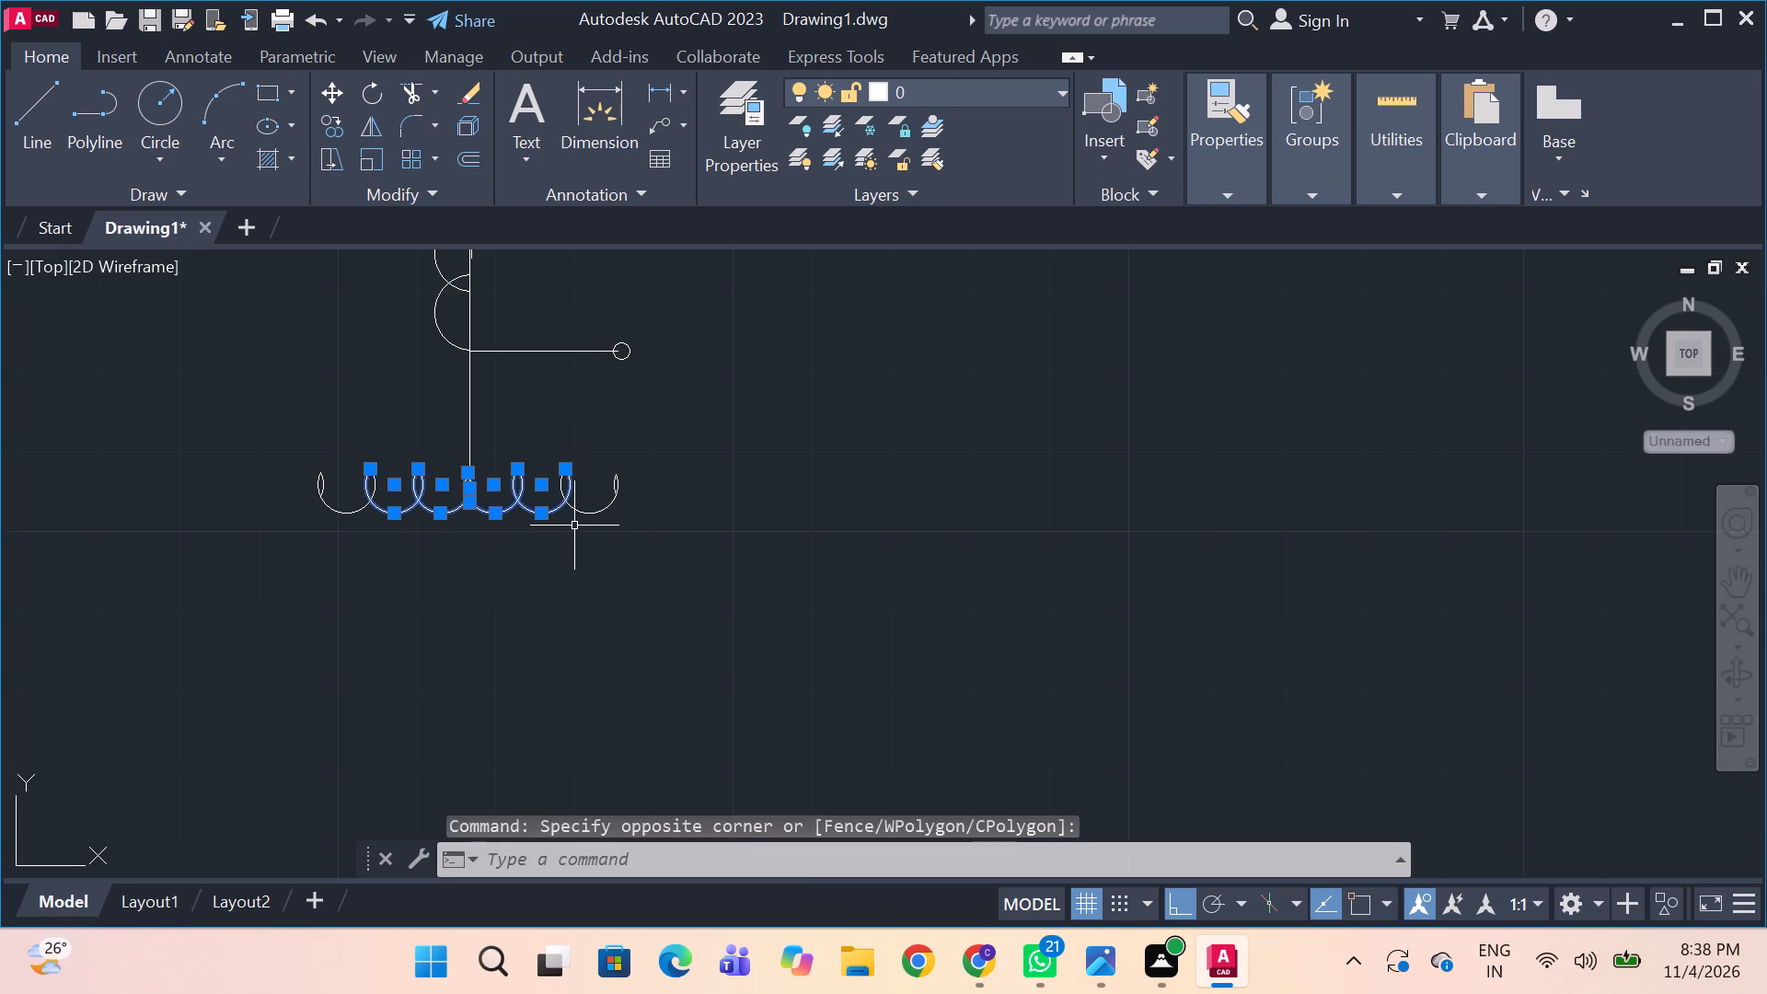
key("ctrl+c")
key("ctrl+v")
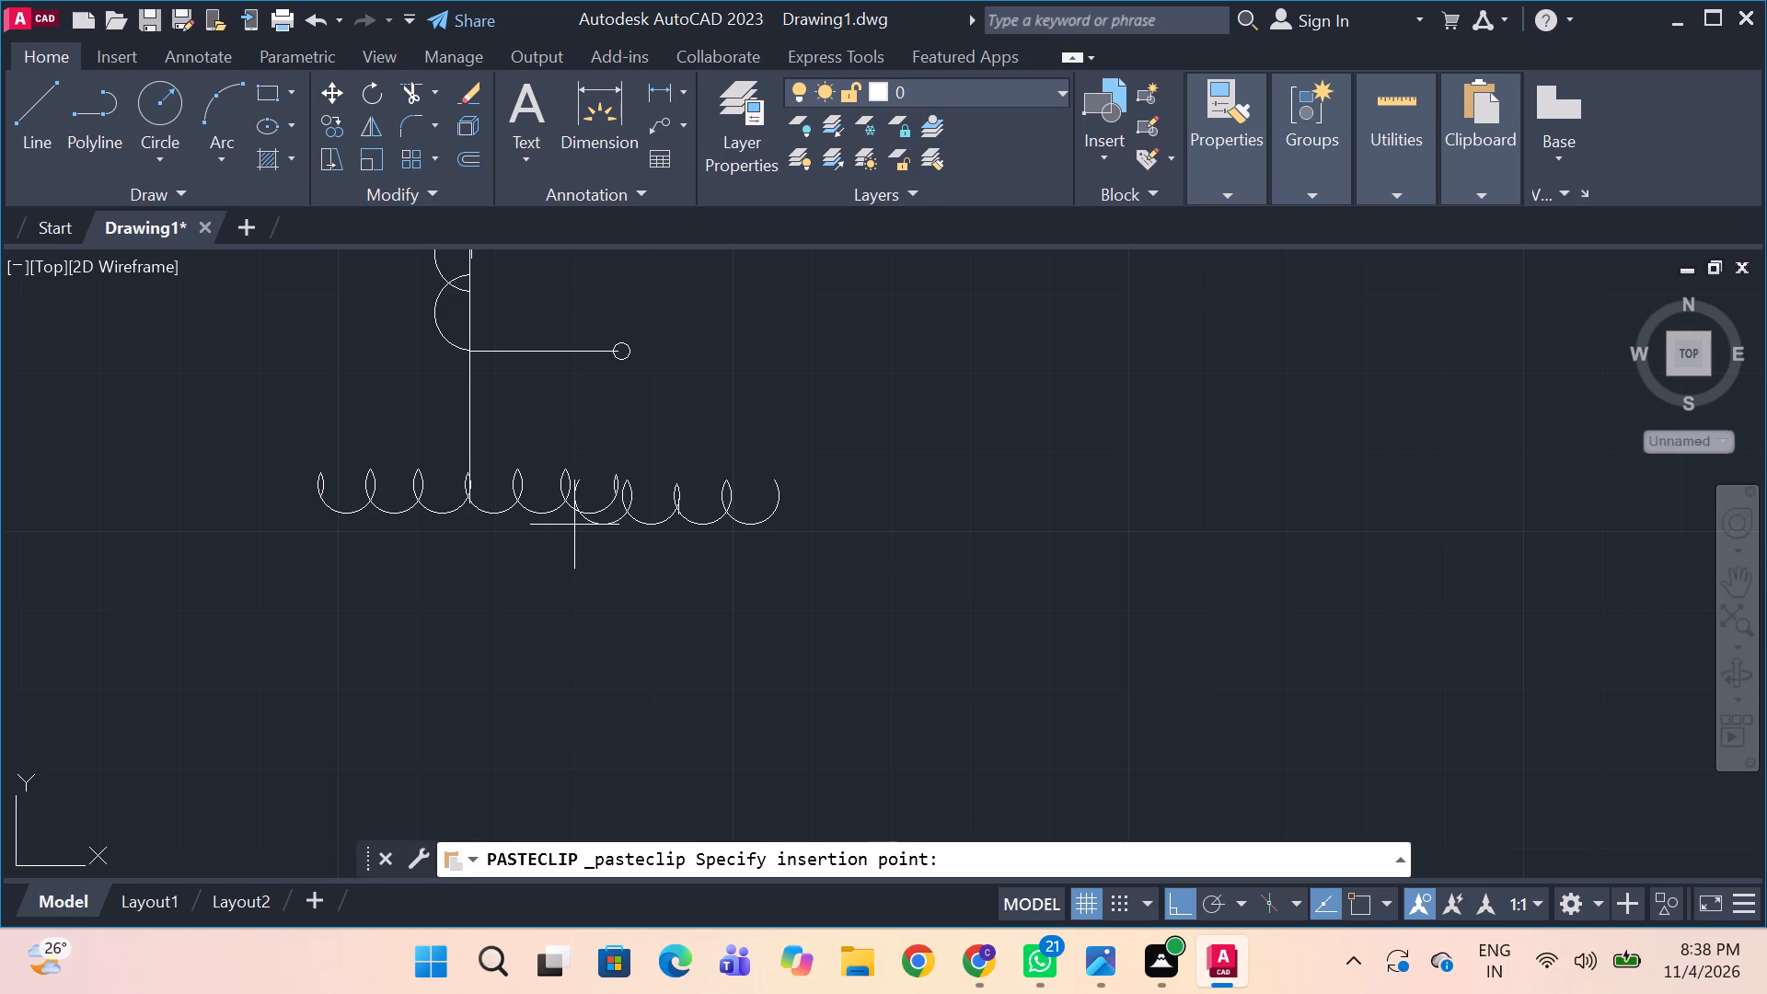
left_click(711, 556)
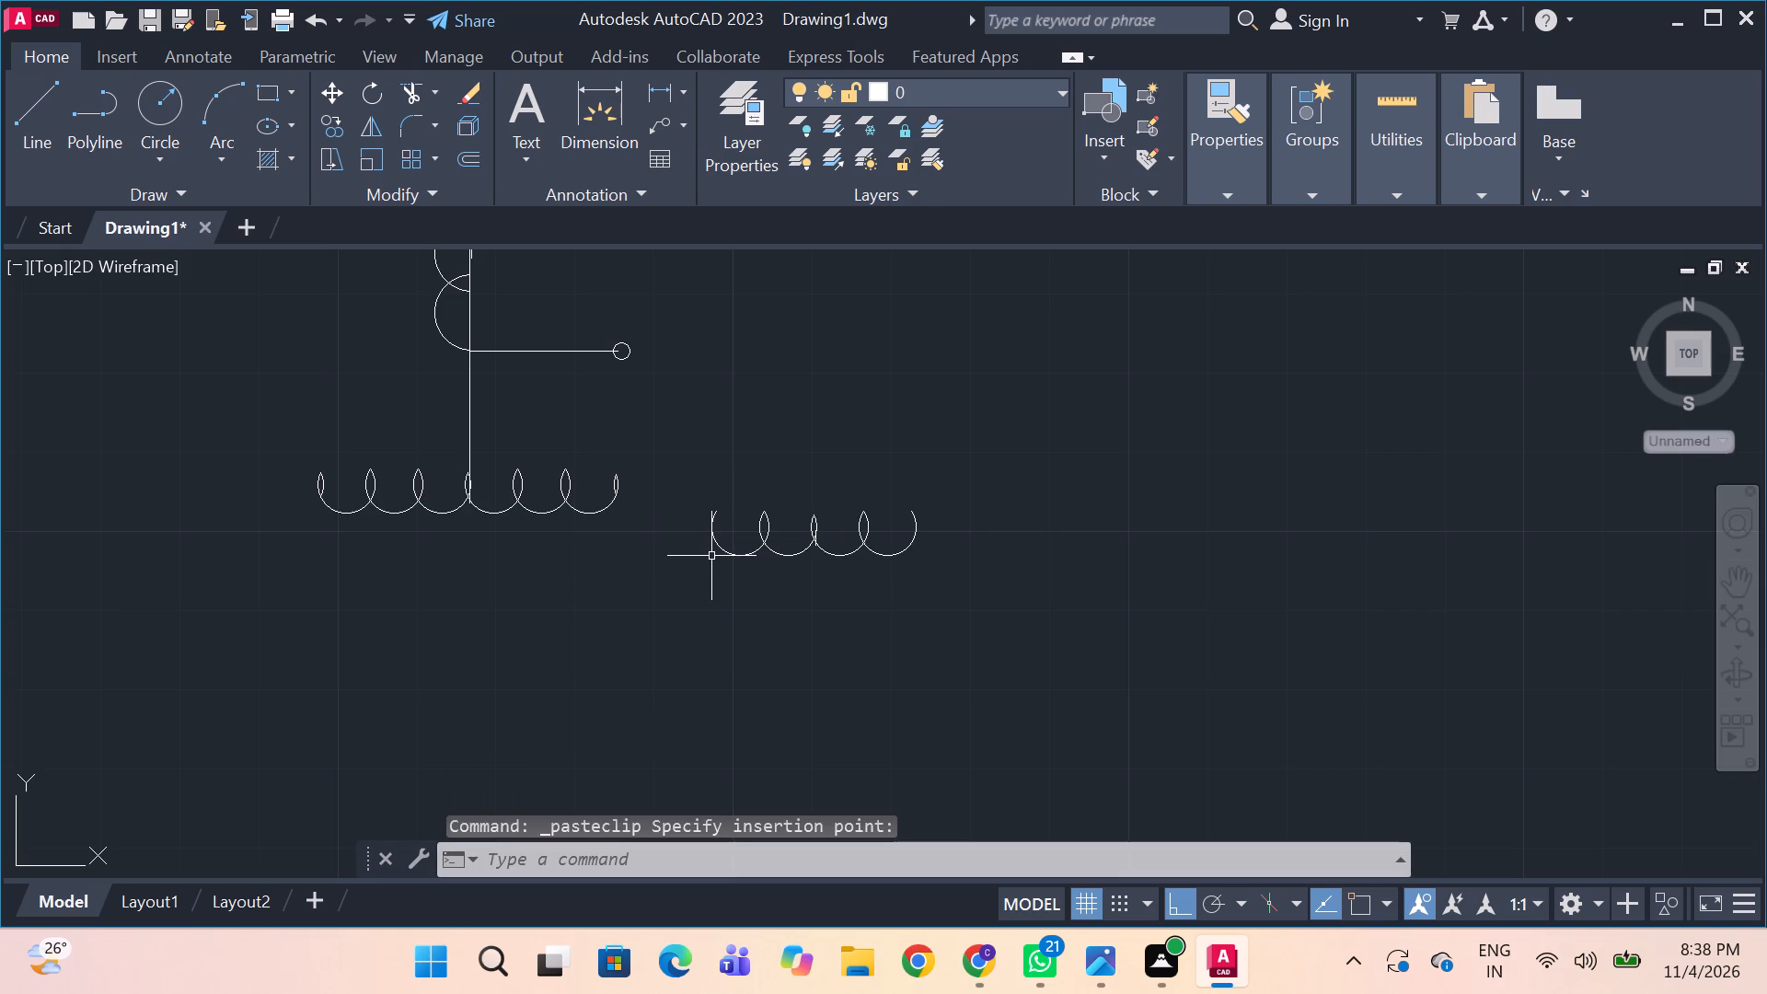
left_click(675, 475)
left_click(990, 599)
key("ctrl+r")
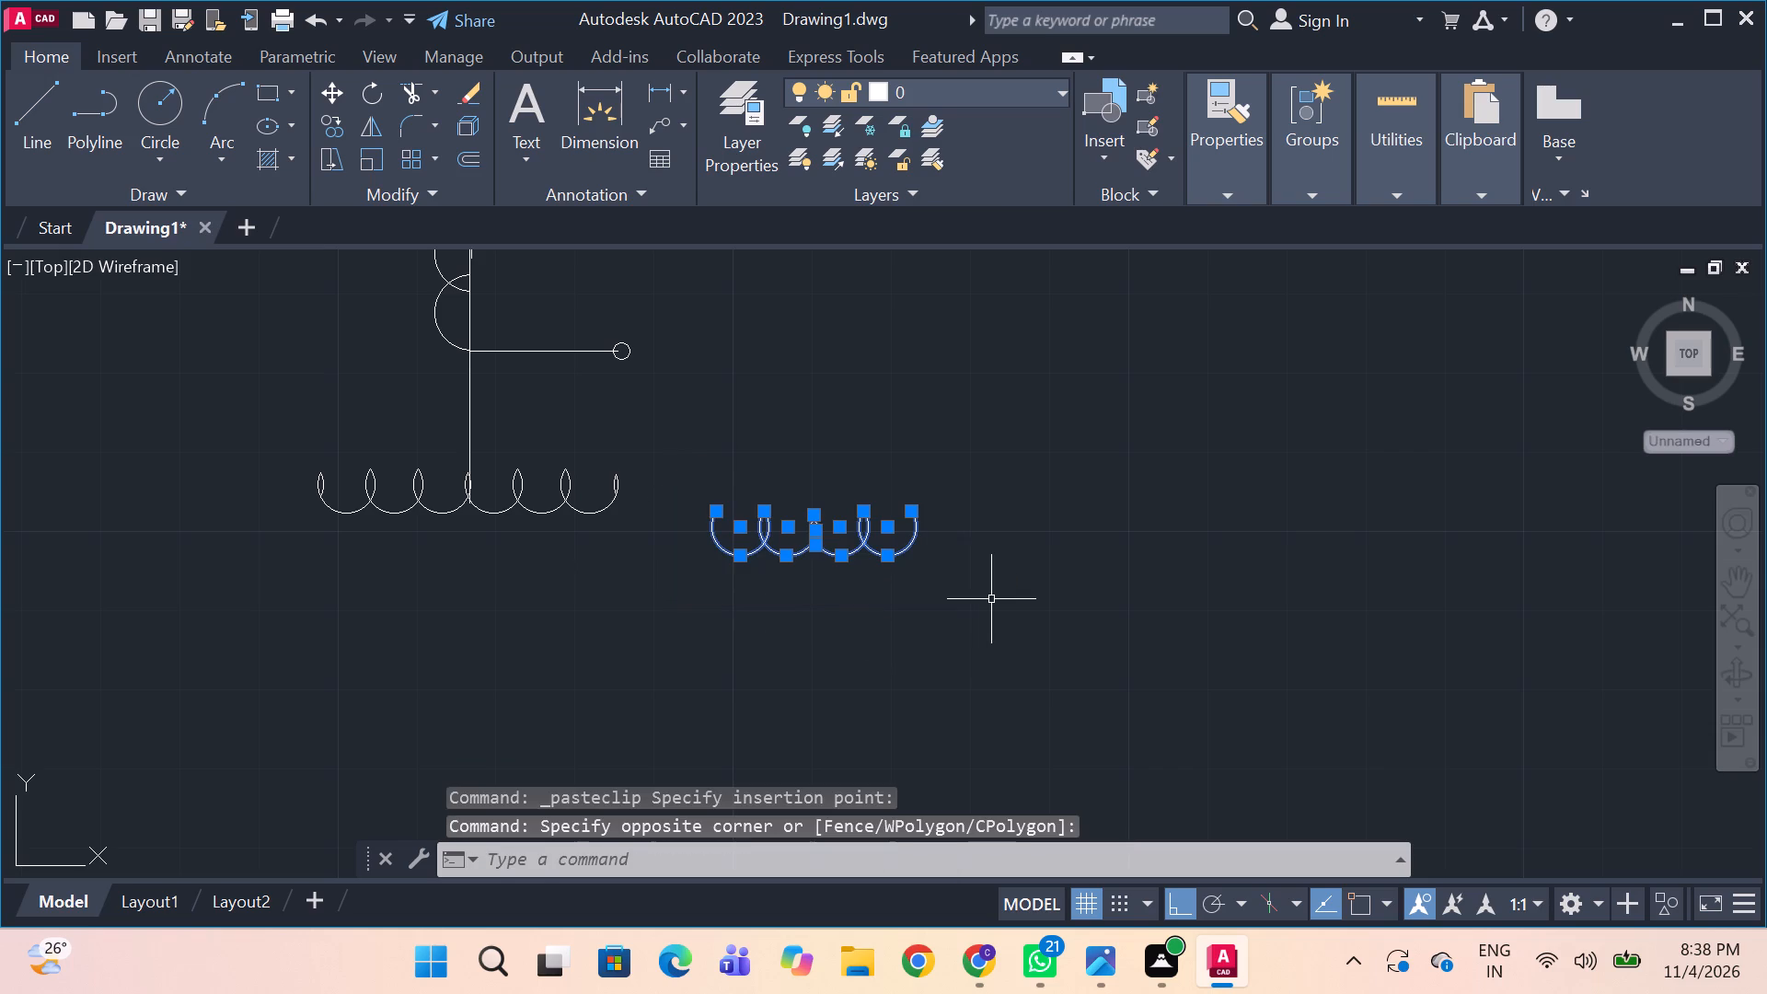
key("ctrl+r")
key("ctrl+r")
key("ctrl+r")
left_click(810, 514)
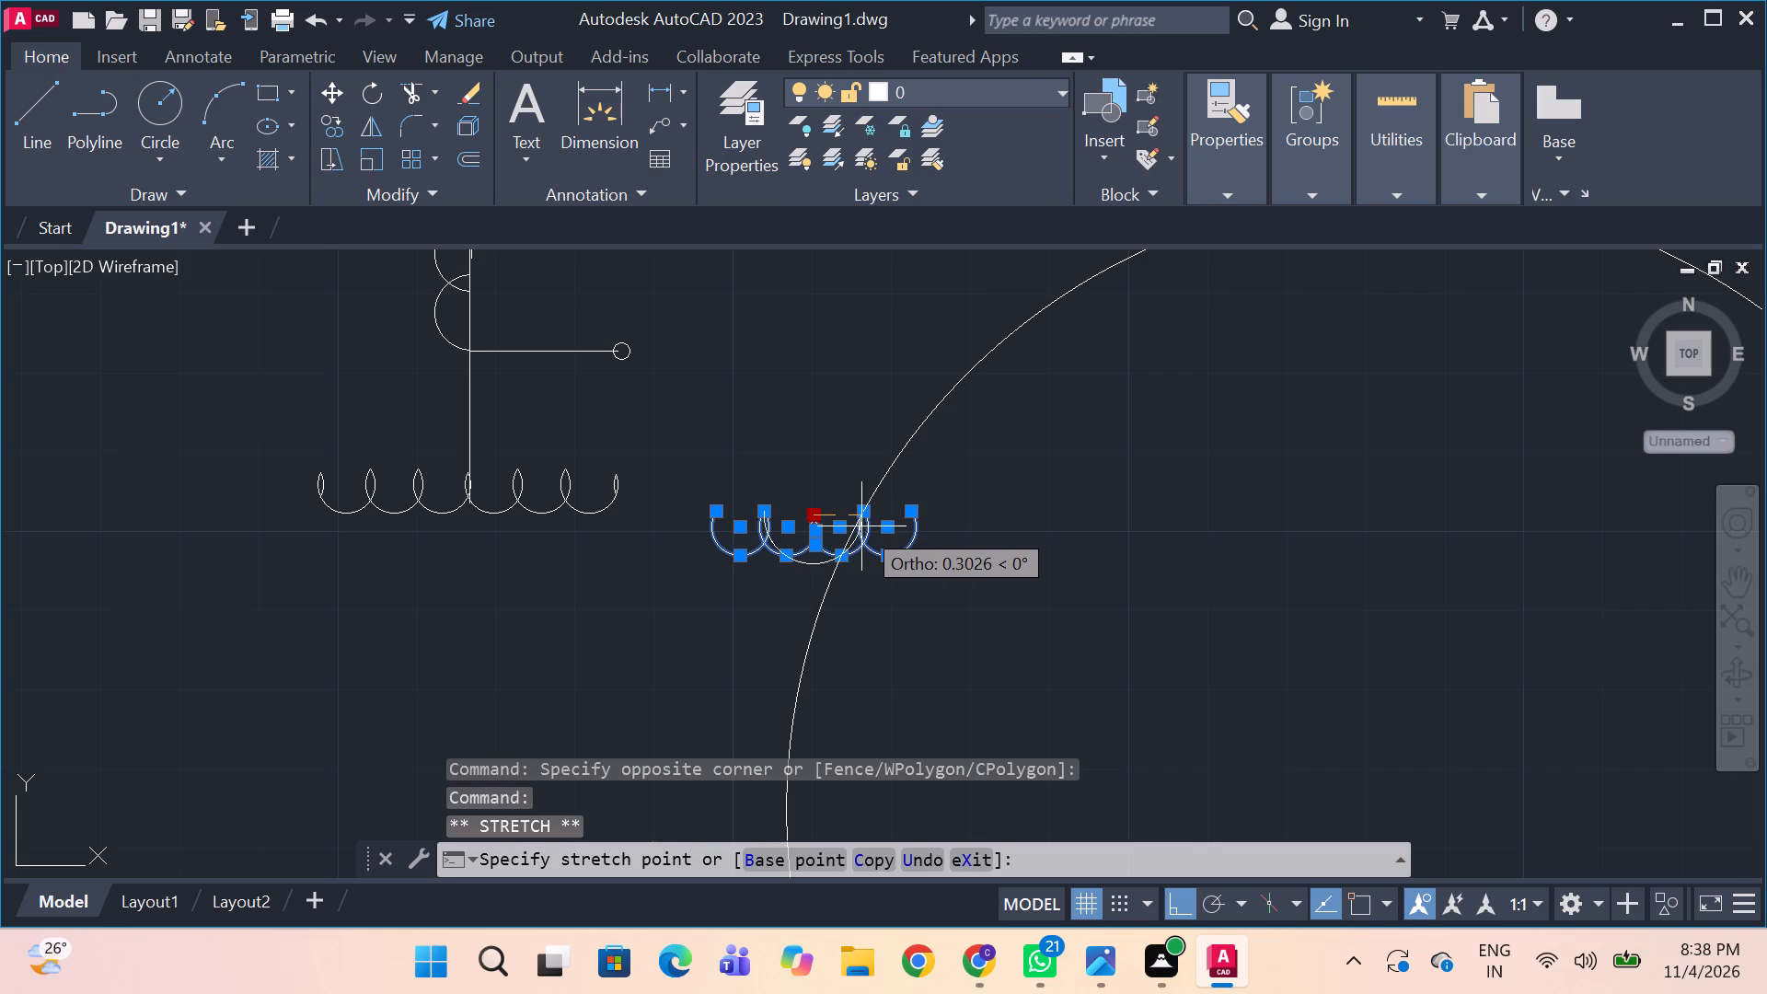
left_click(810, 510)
Paste a second copy of the four winding arcs above and slightly right of the first pasted copy.
key("space")
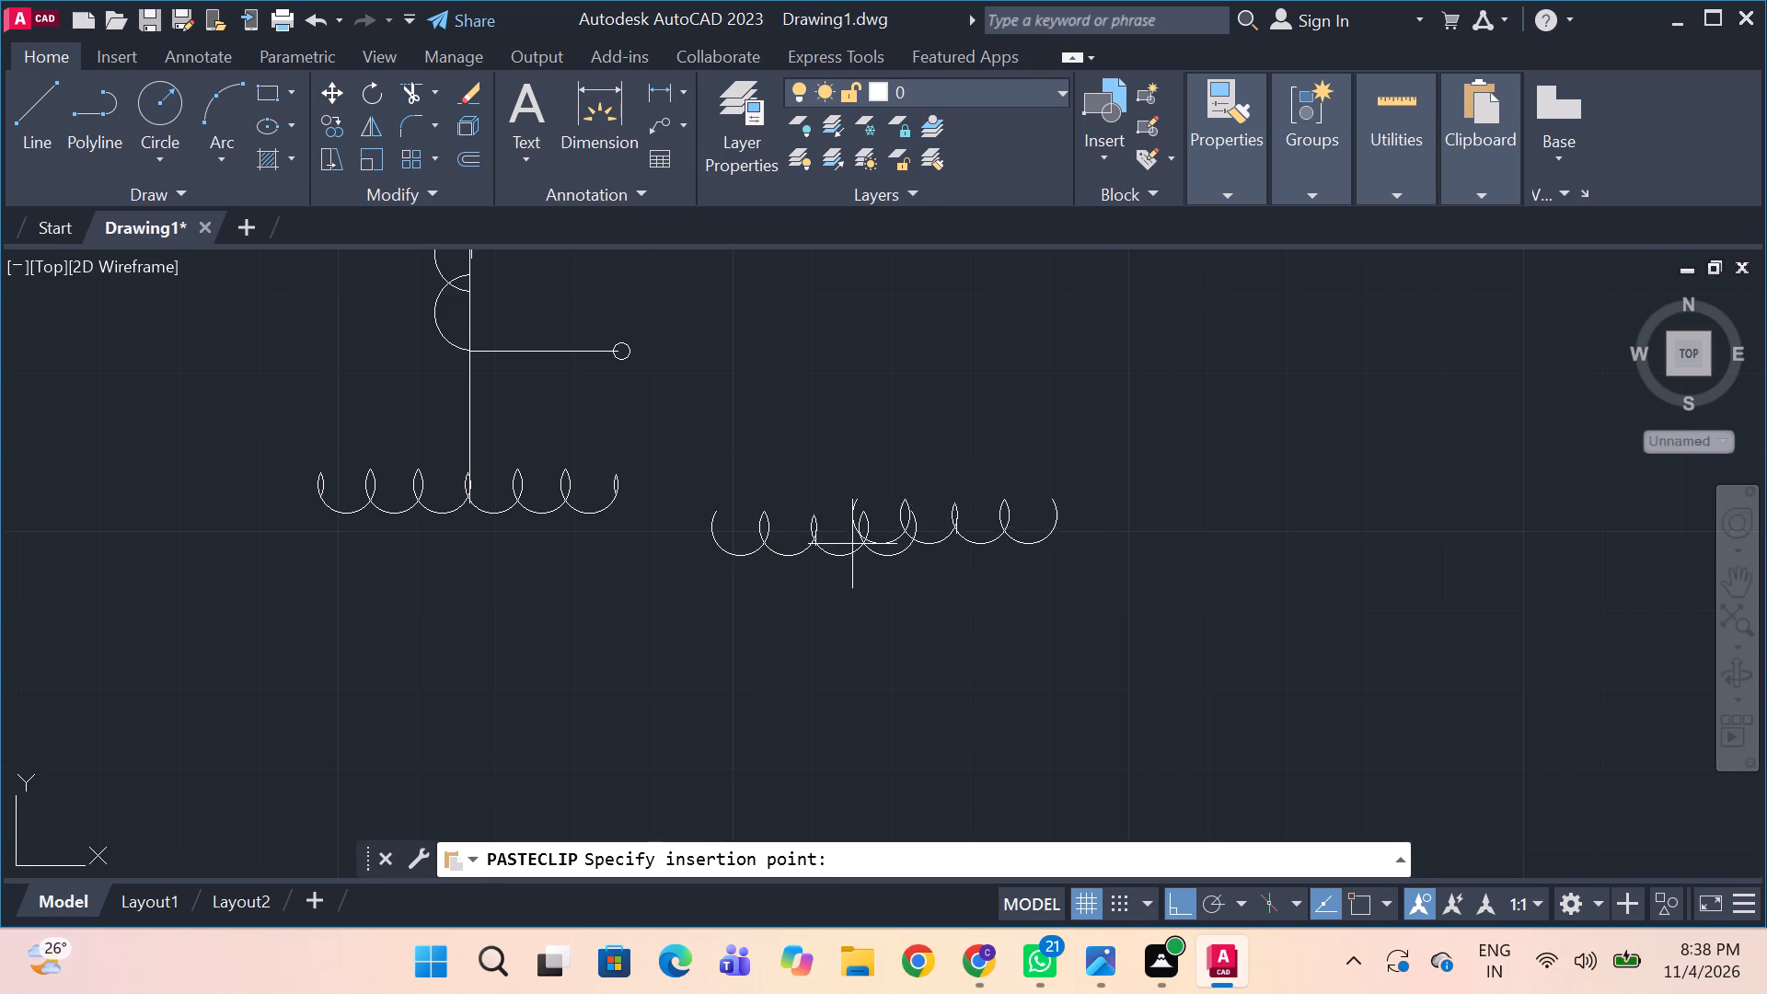
left_click(820, 458)
Select the arcs of the two pasted winding copies.
left_click_drag(661, 370, 876, 651)
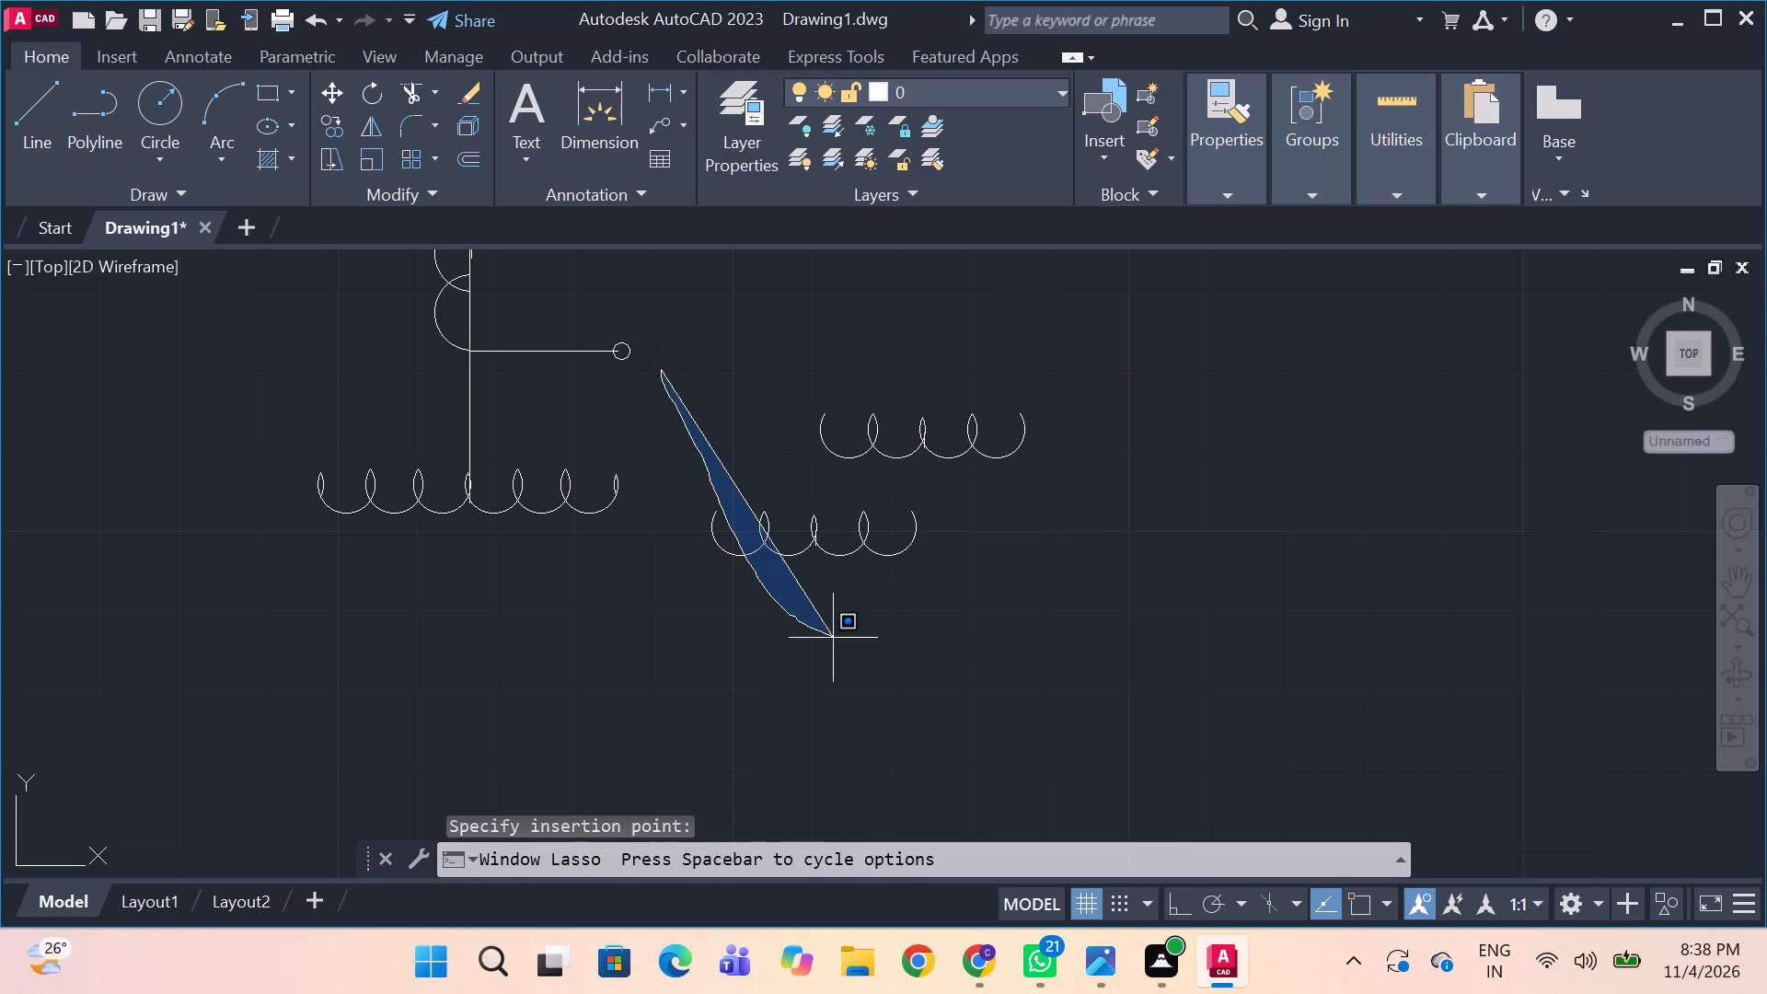
left_click_drag(876, 651, 1140, 410)
left_click(1140, 410)
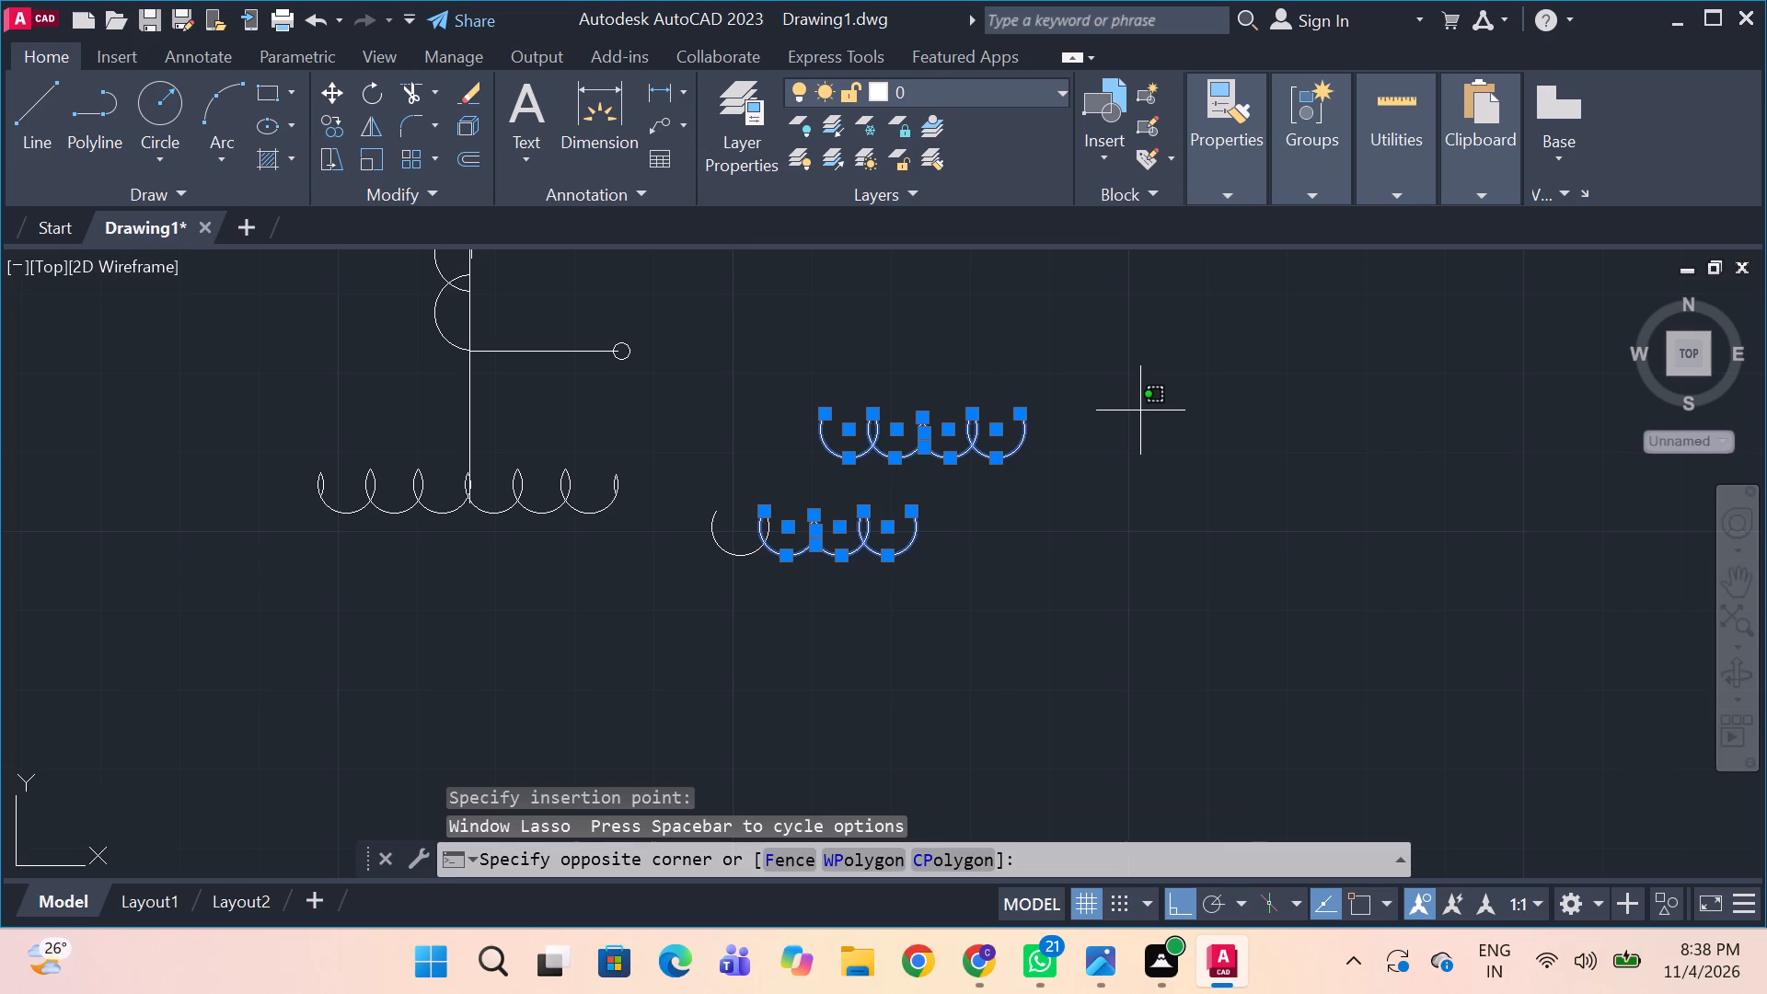
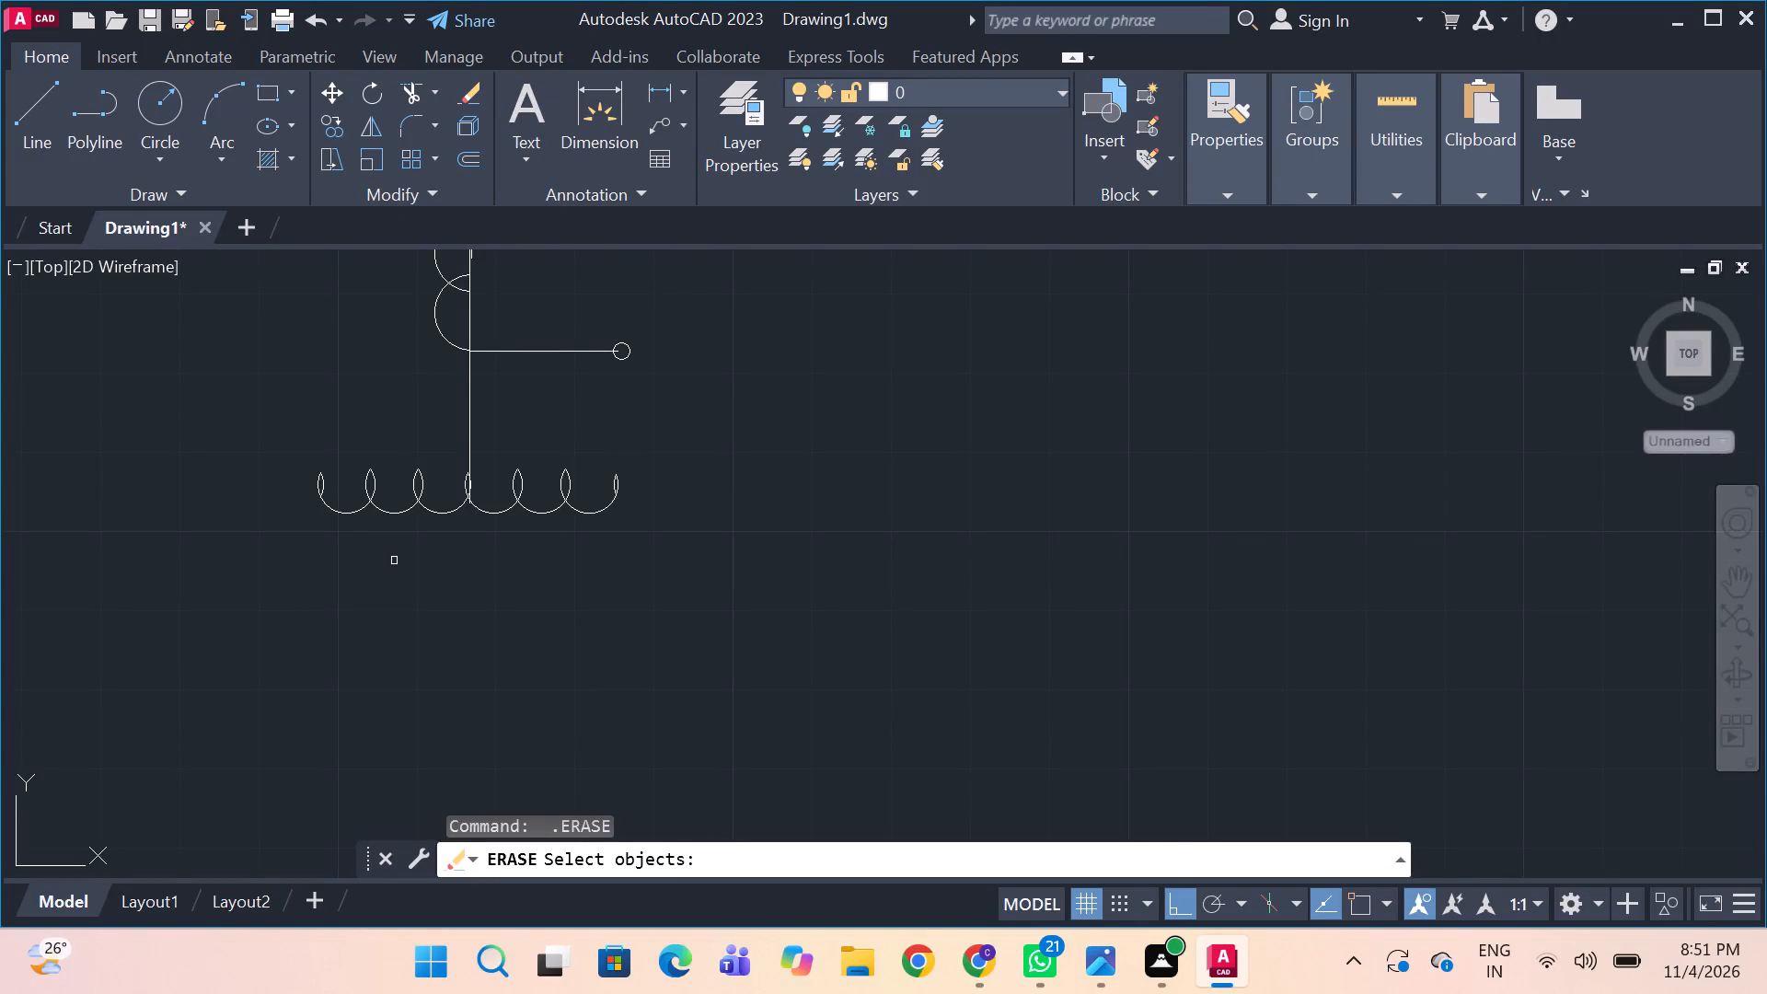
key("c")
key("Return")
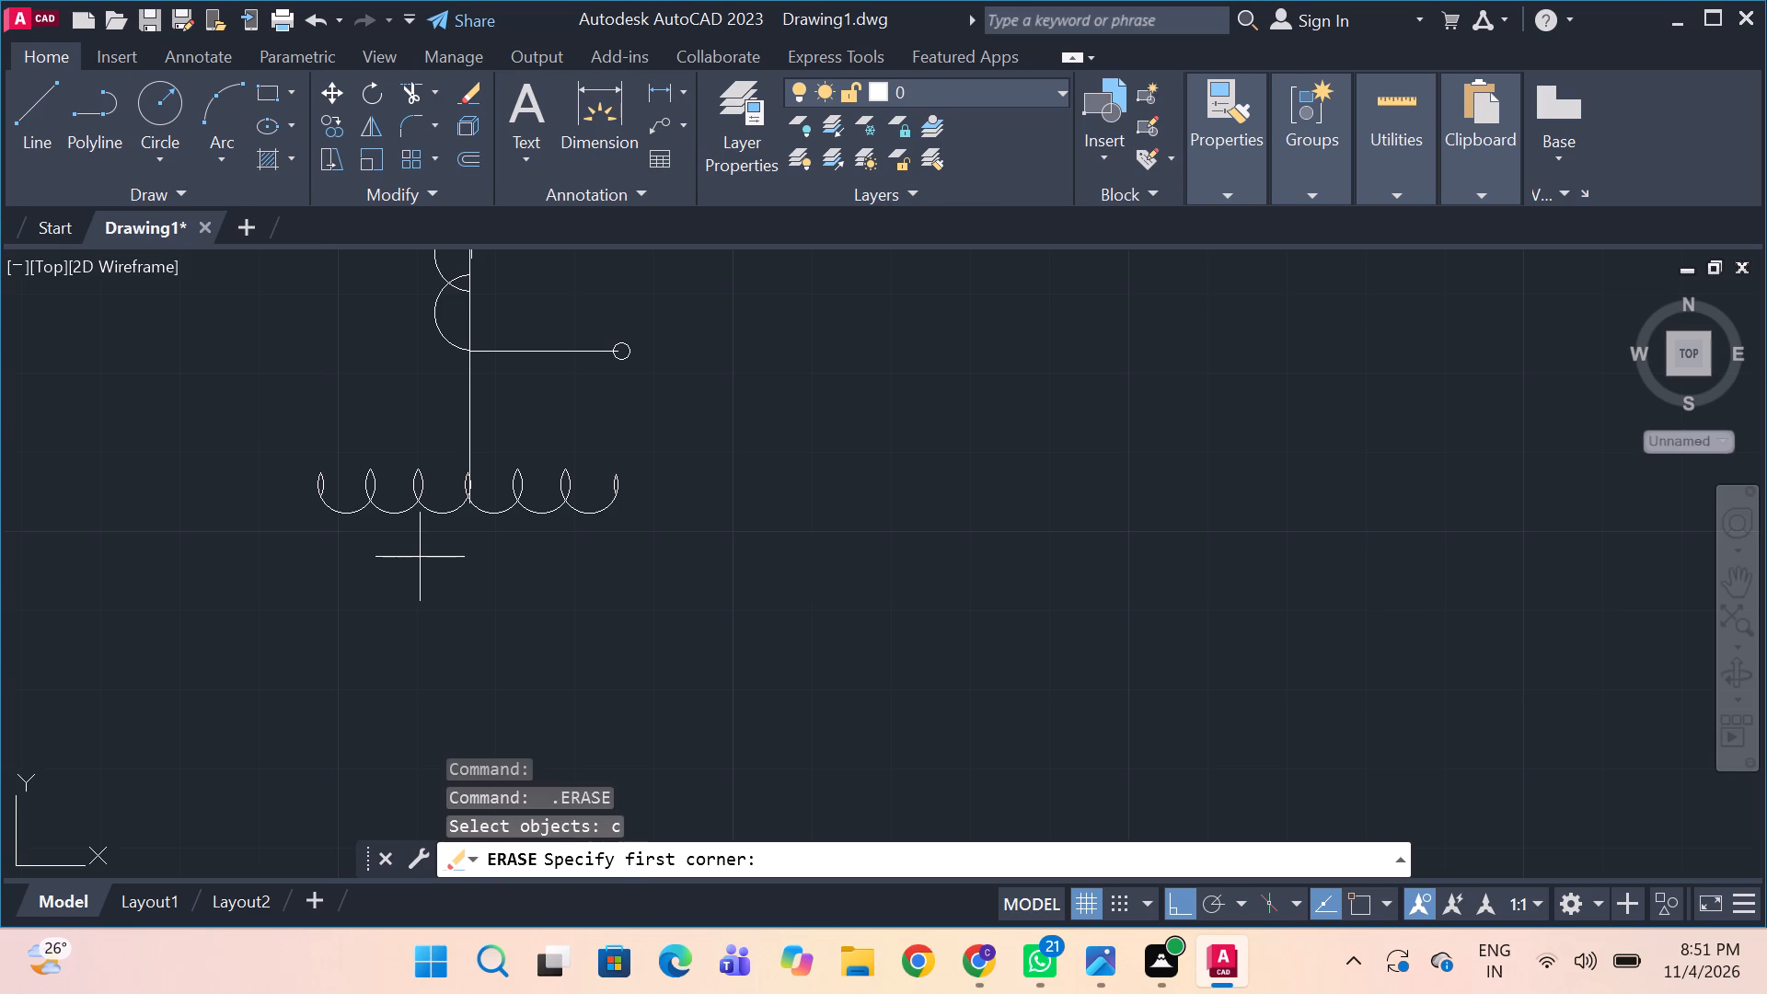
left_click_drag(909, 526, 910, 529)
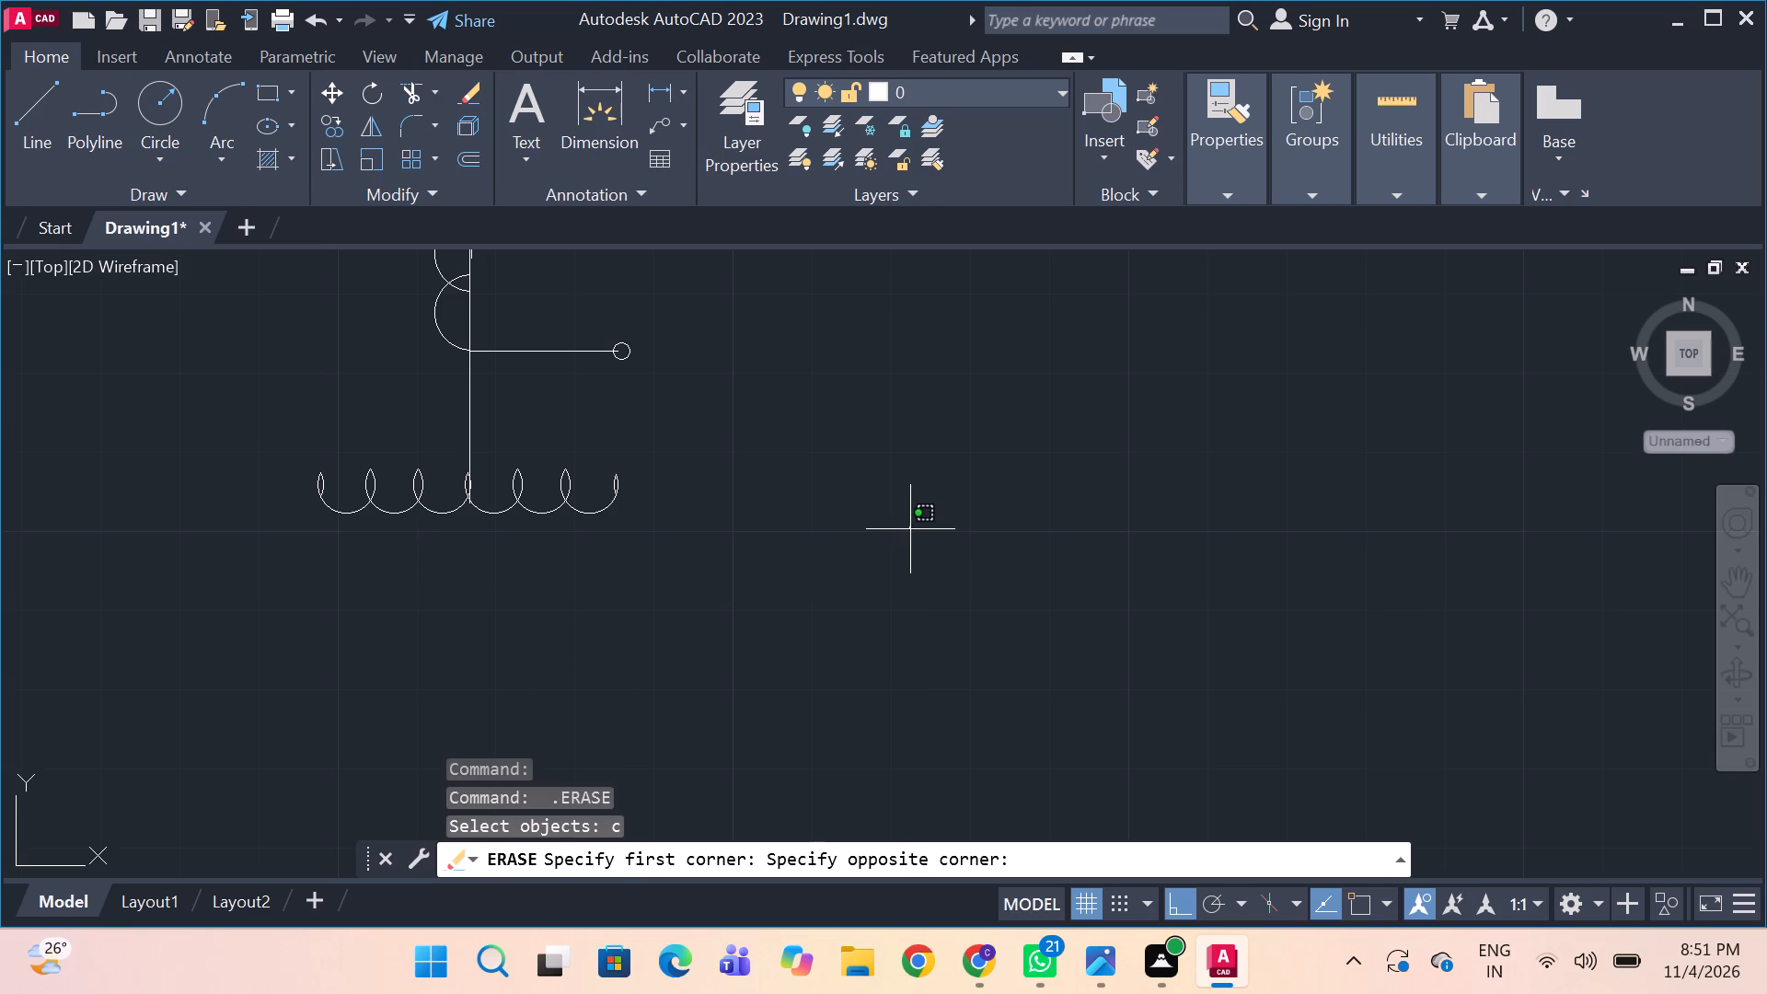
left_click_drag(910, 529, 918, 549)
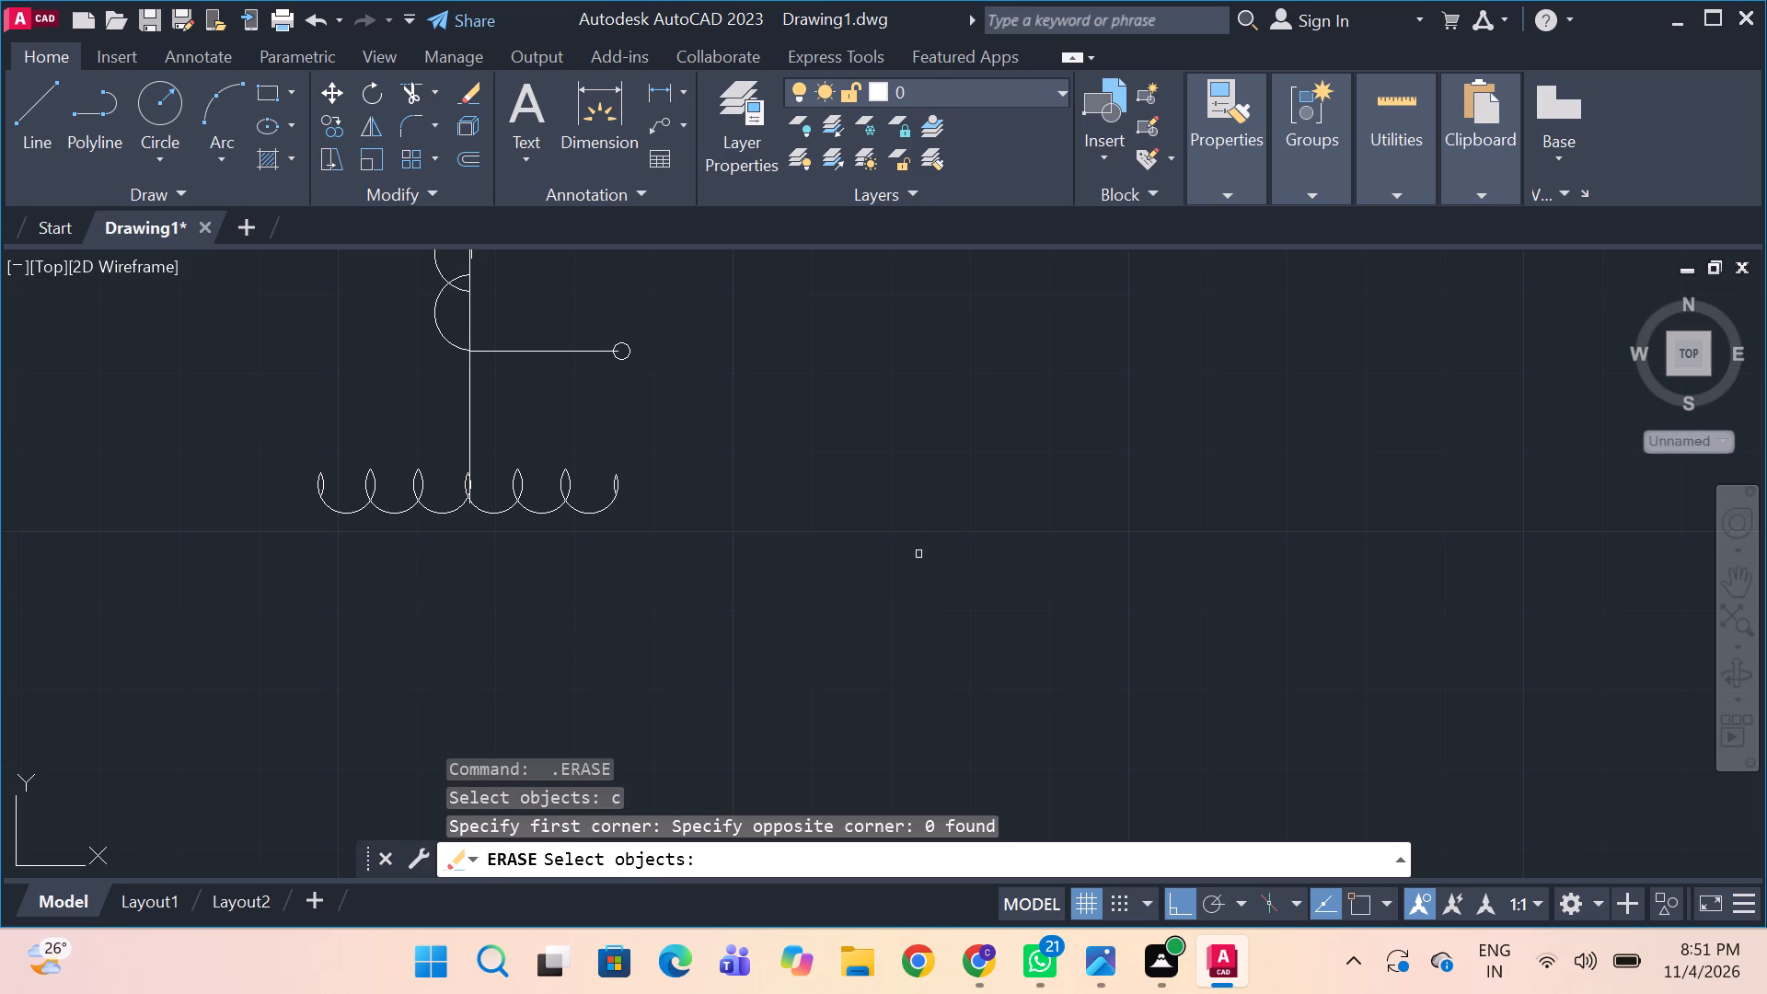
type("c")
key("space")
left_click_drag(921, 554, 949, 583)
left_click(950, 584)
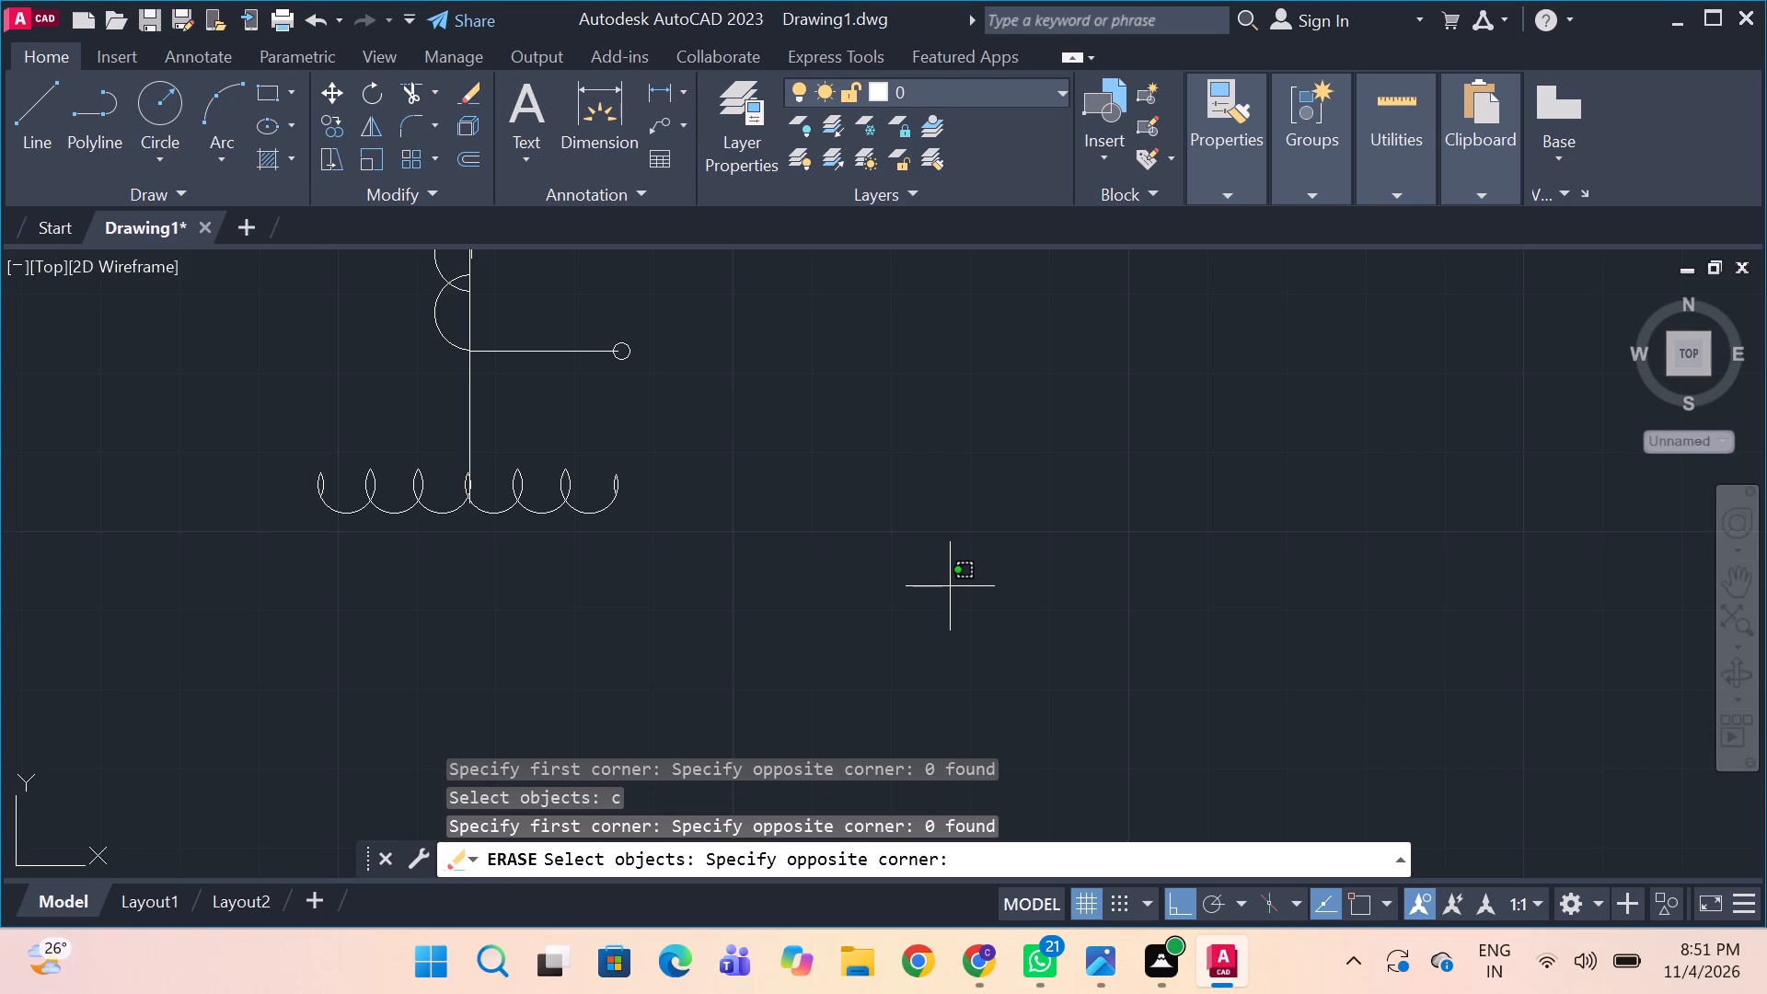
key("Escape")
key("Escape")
Draw a circle of about 0.2 radius in the empty space right of the drawn winding, slightly below it.
type("c")
key("space")
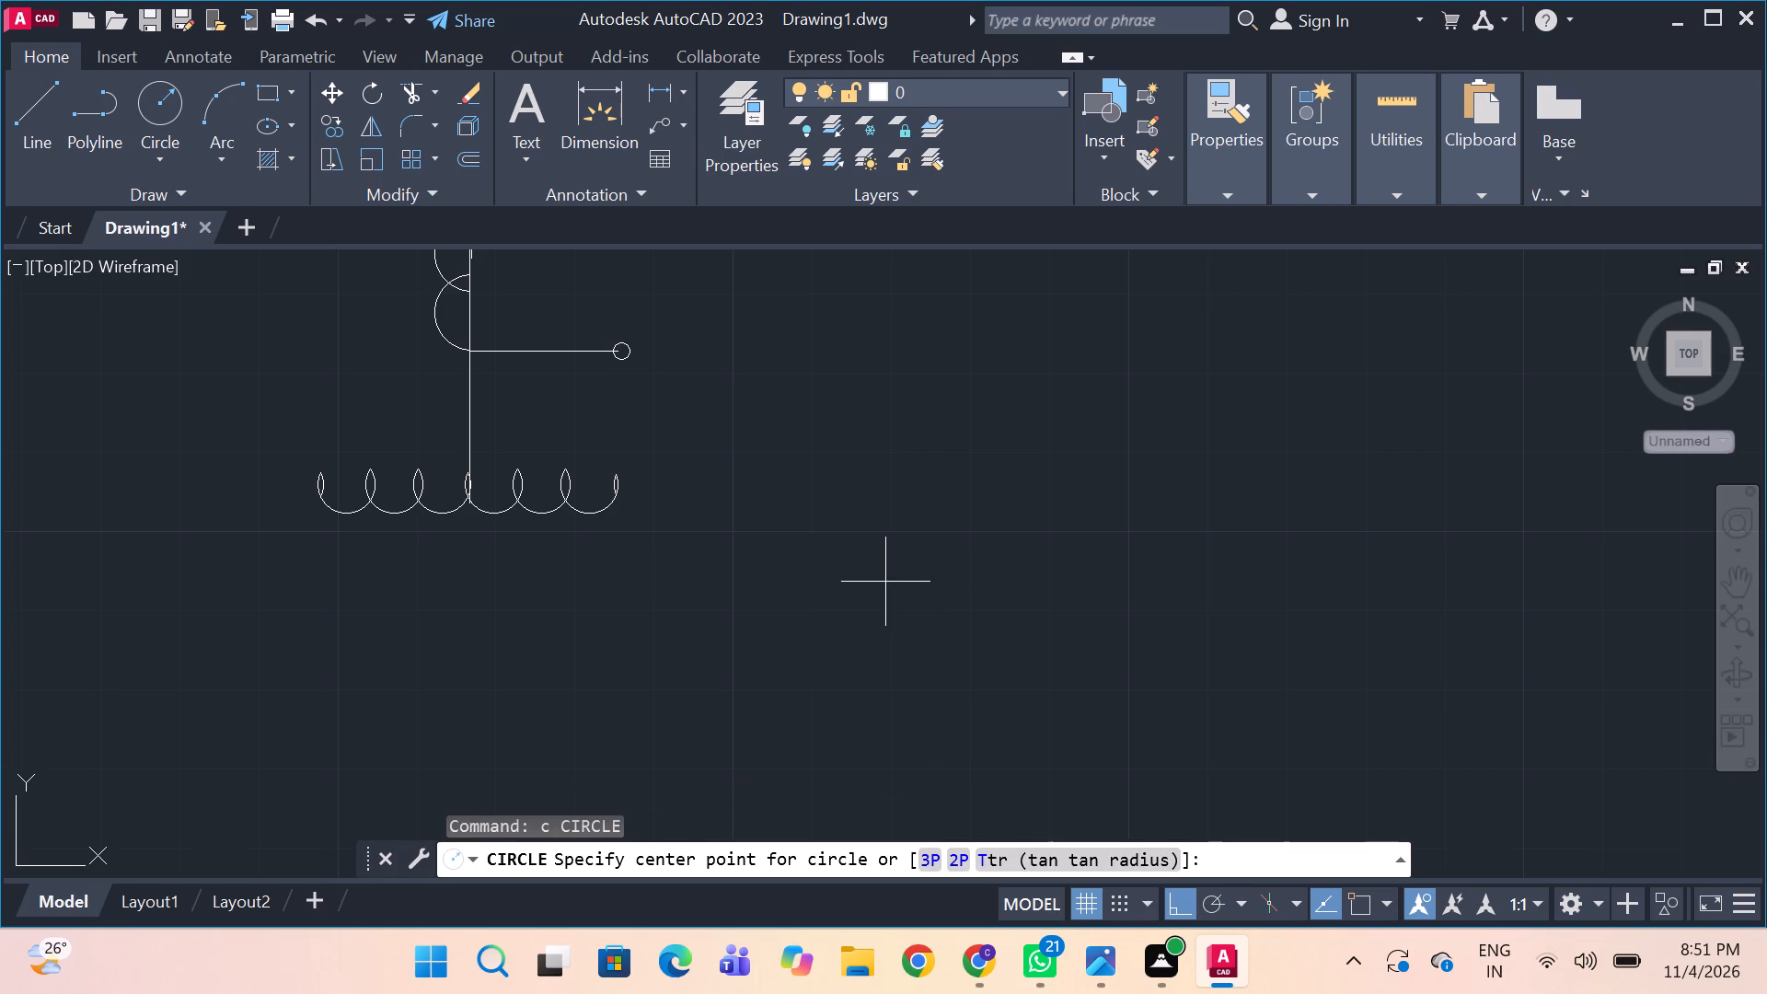
left_click_drag(888, 560, 900, 580)
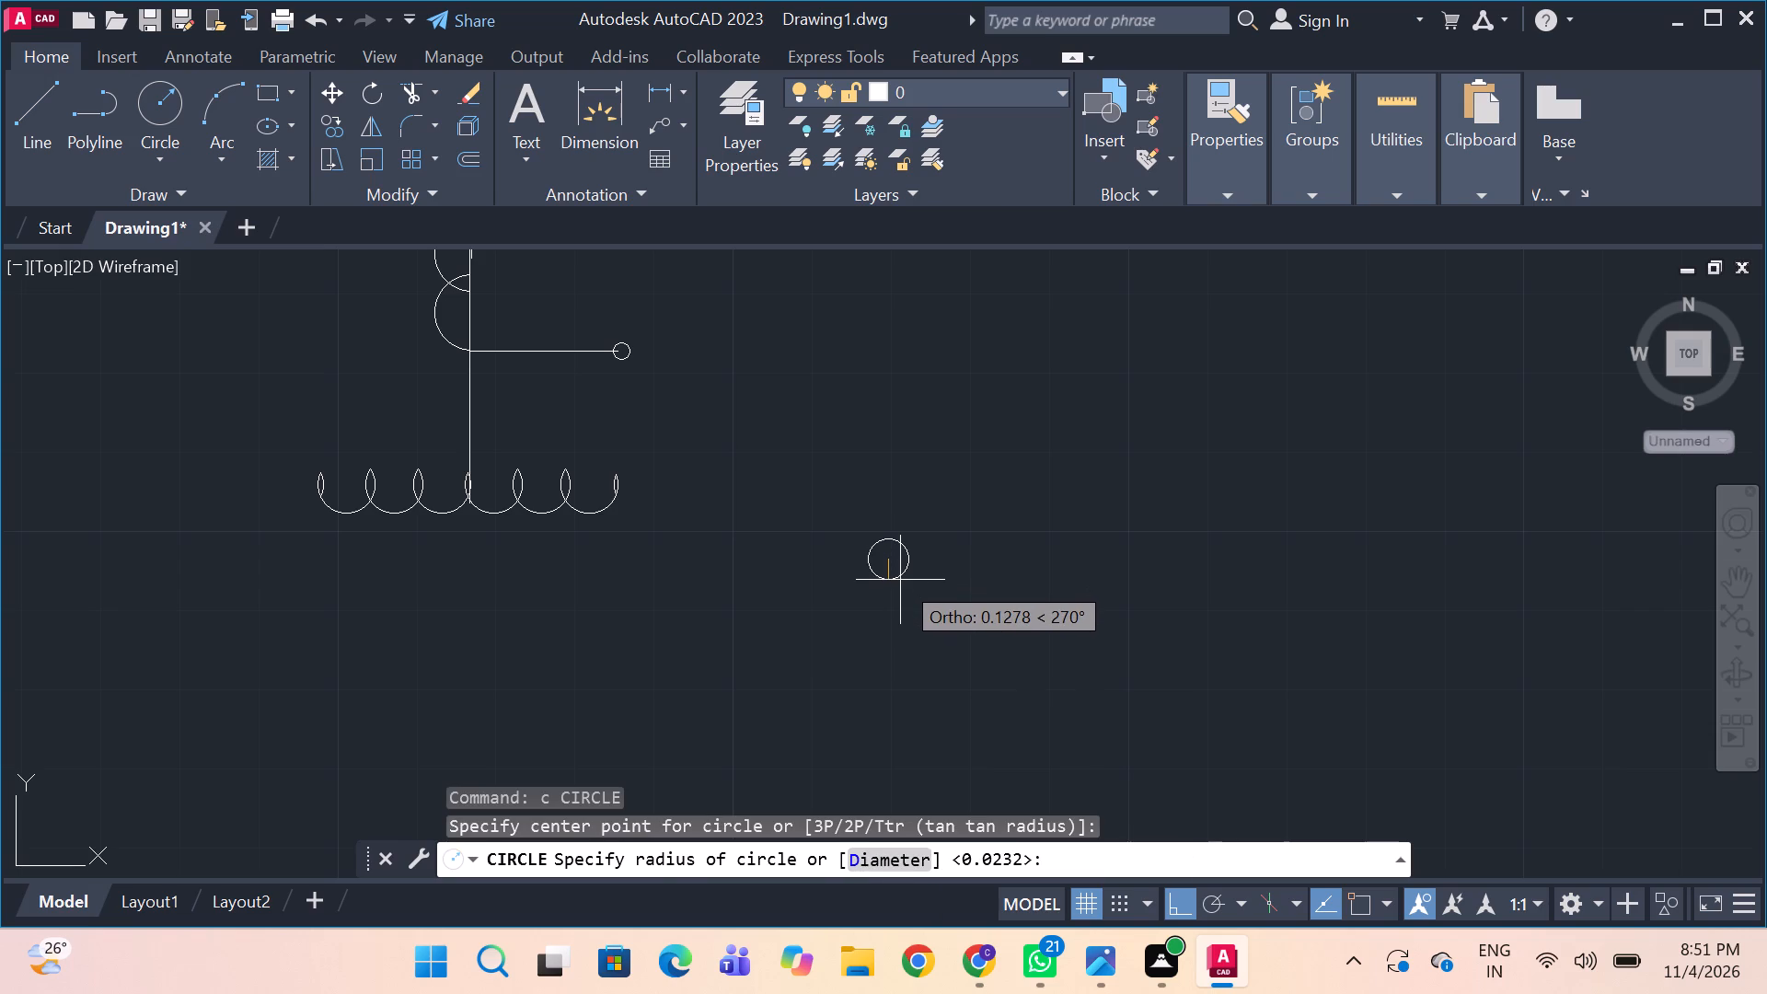
left_click_drag(900, 580, 904, 586)
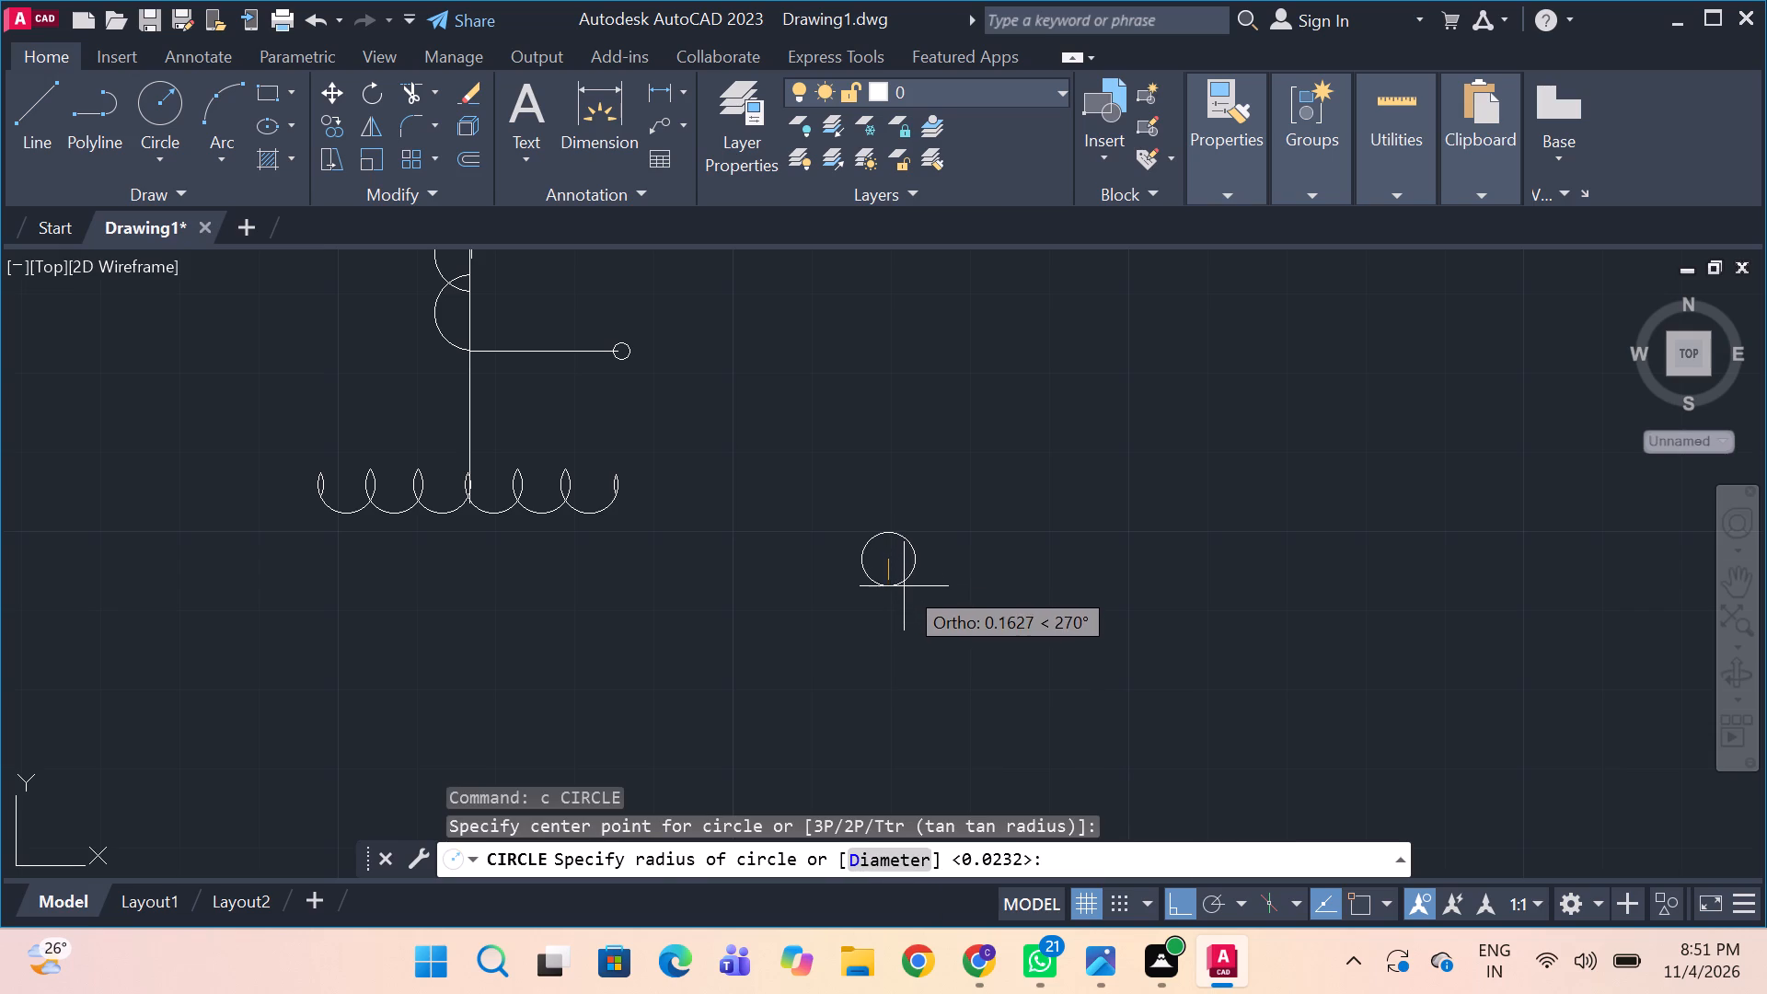
left_click_drag(904, 586, 905, 588)
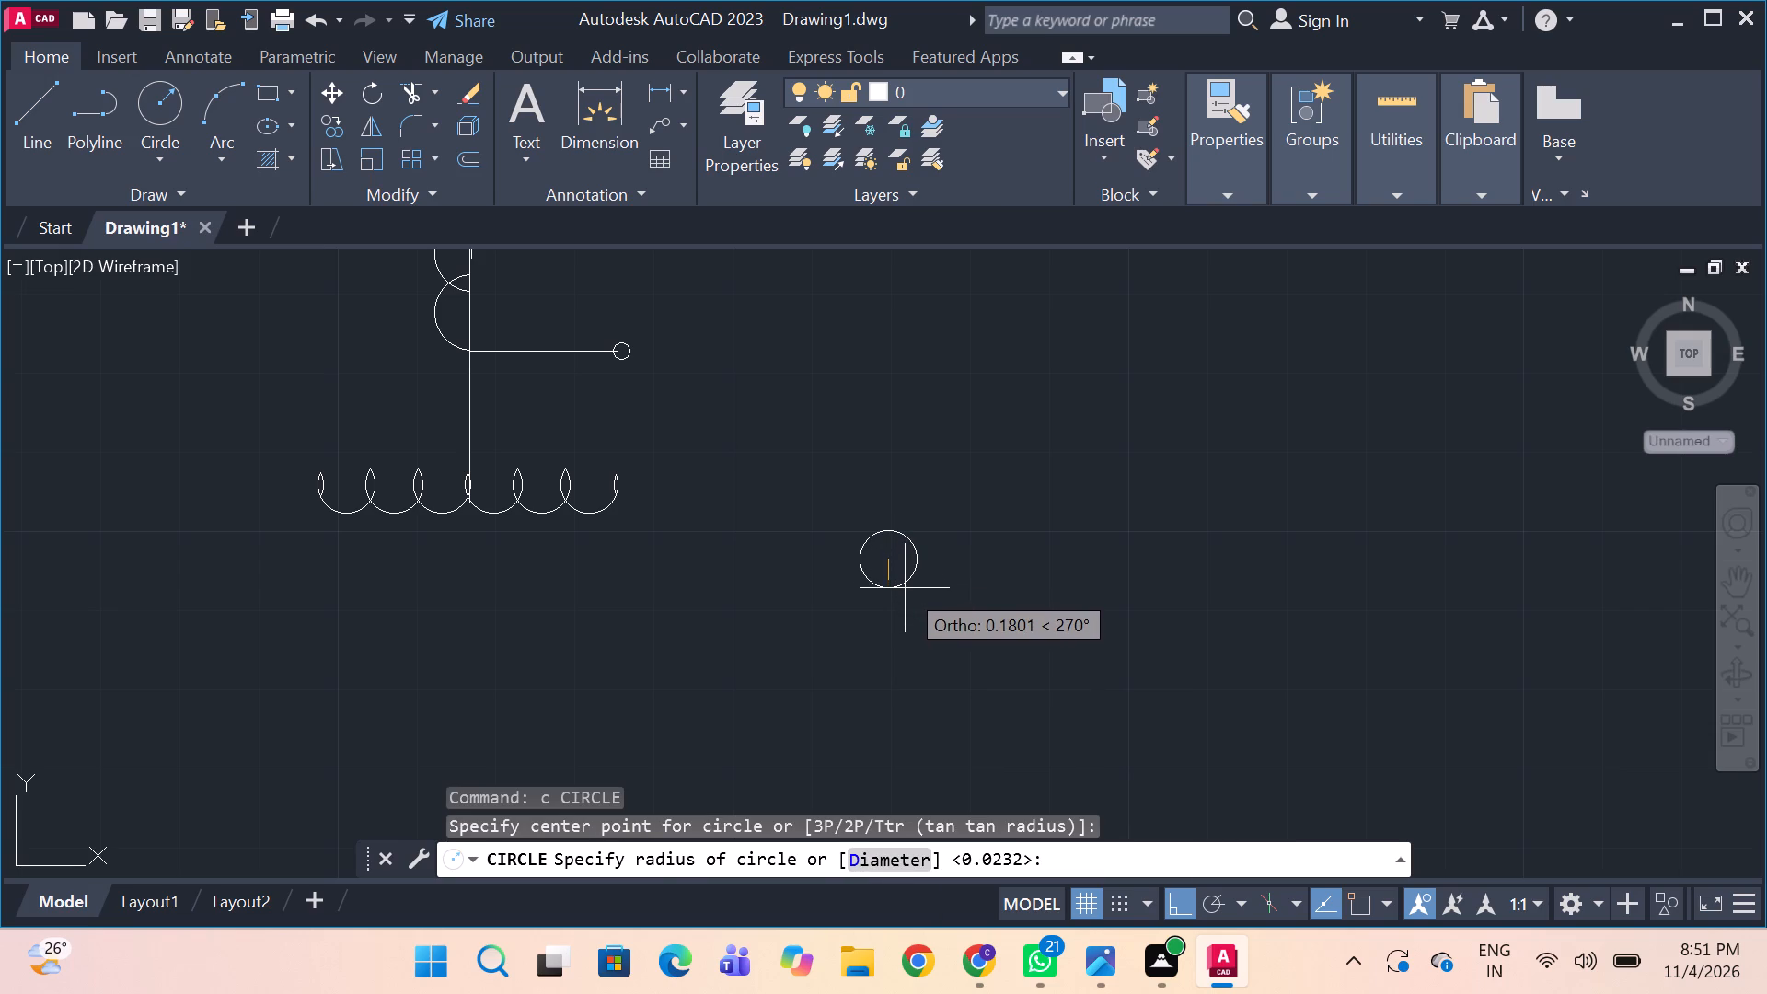
left_click_drag(905, 588, 907, 592)
left_click(907, 592)
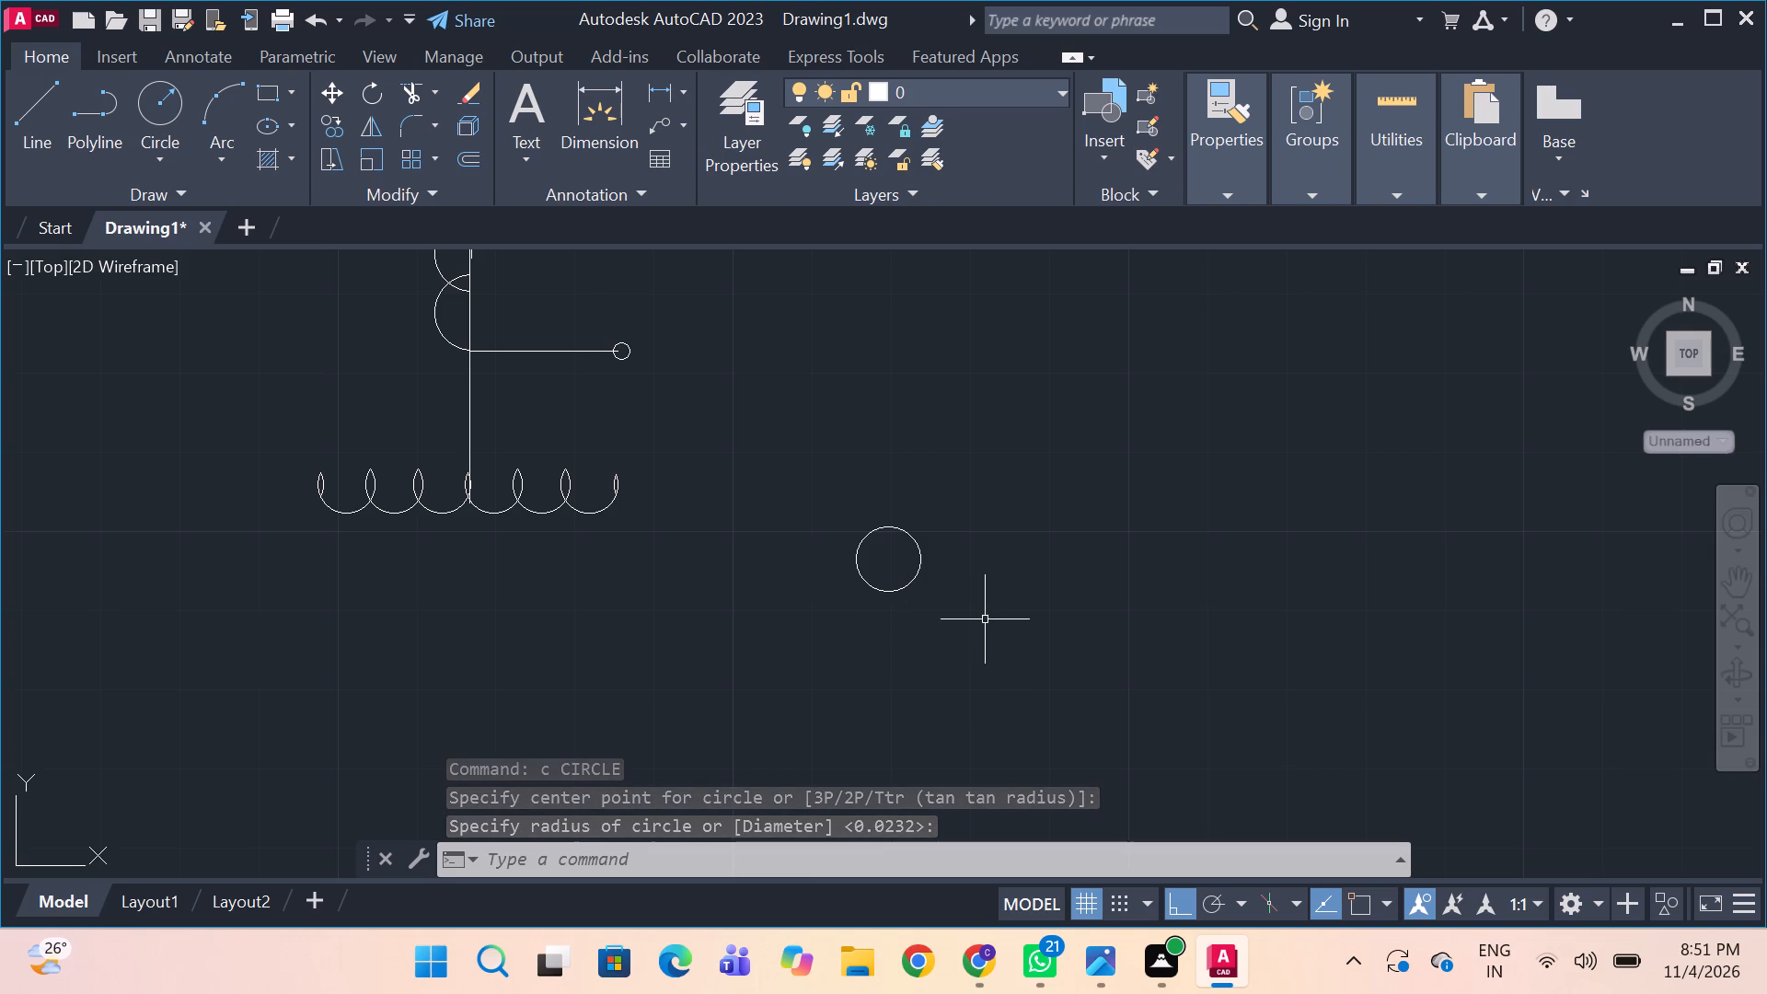
Mirror the circle twice toward the right, keeping the sources, to form a row of three slightly overlapping circles.
left_click(909, 584)
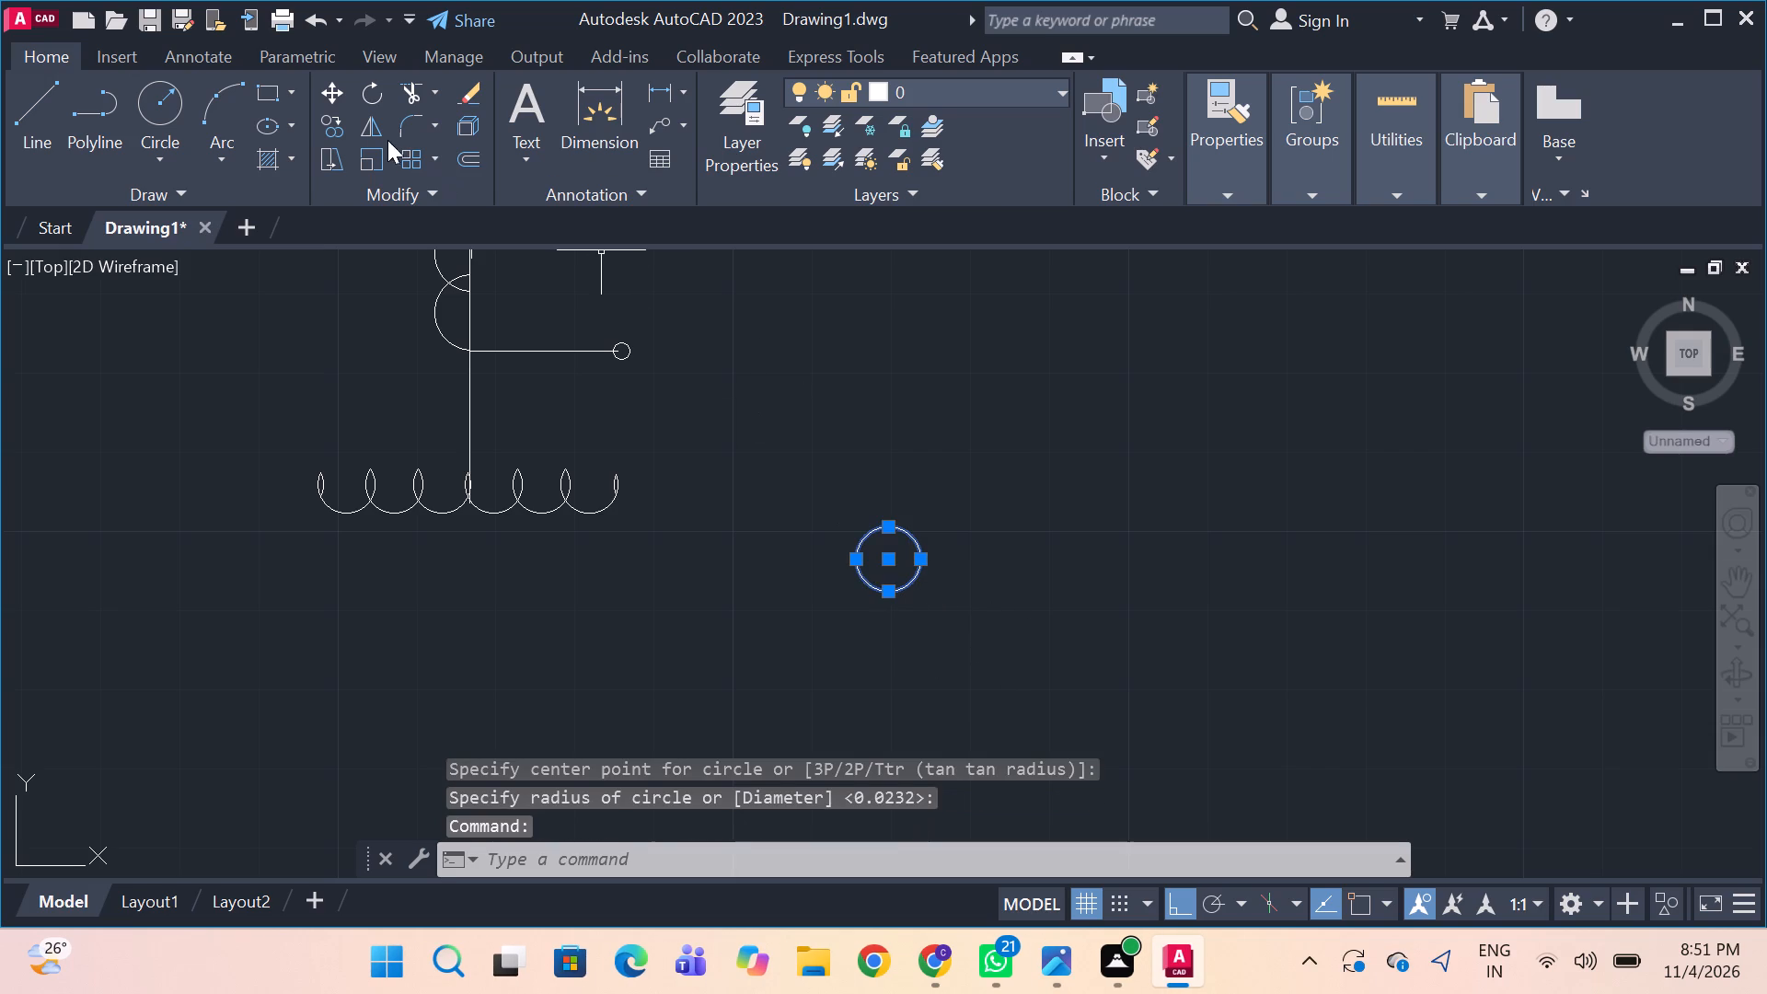
left_click(365, 125)
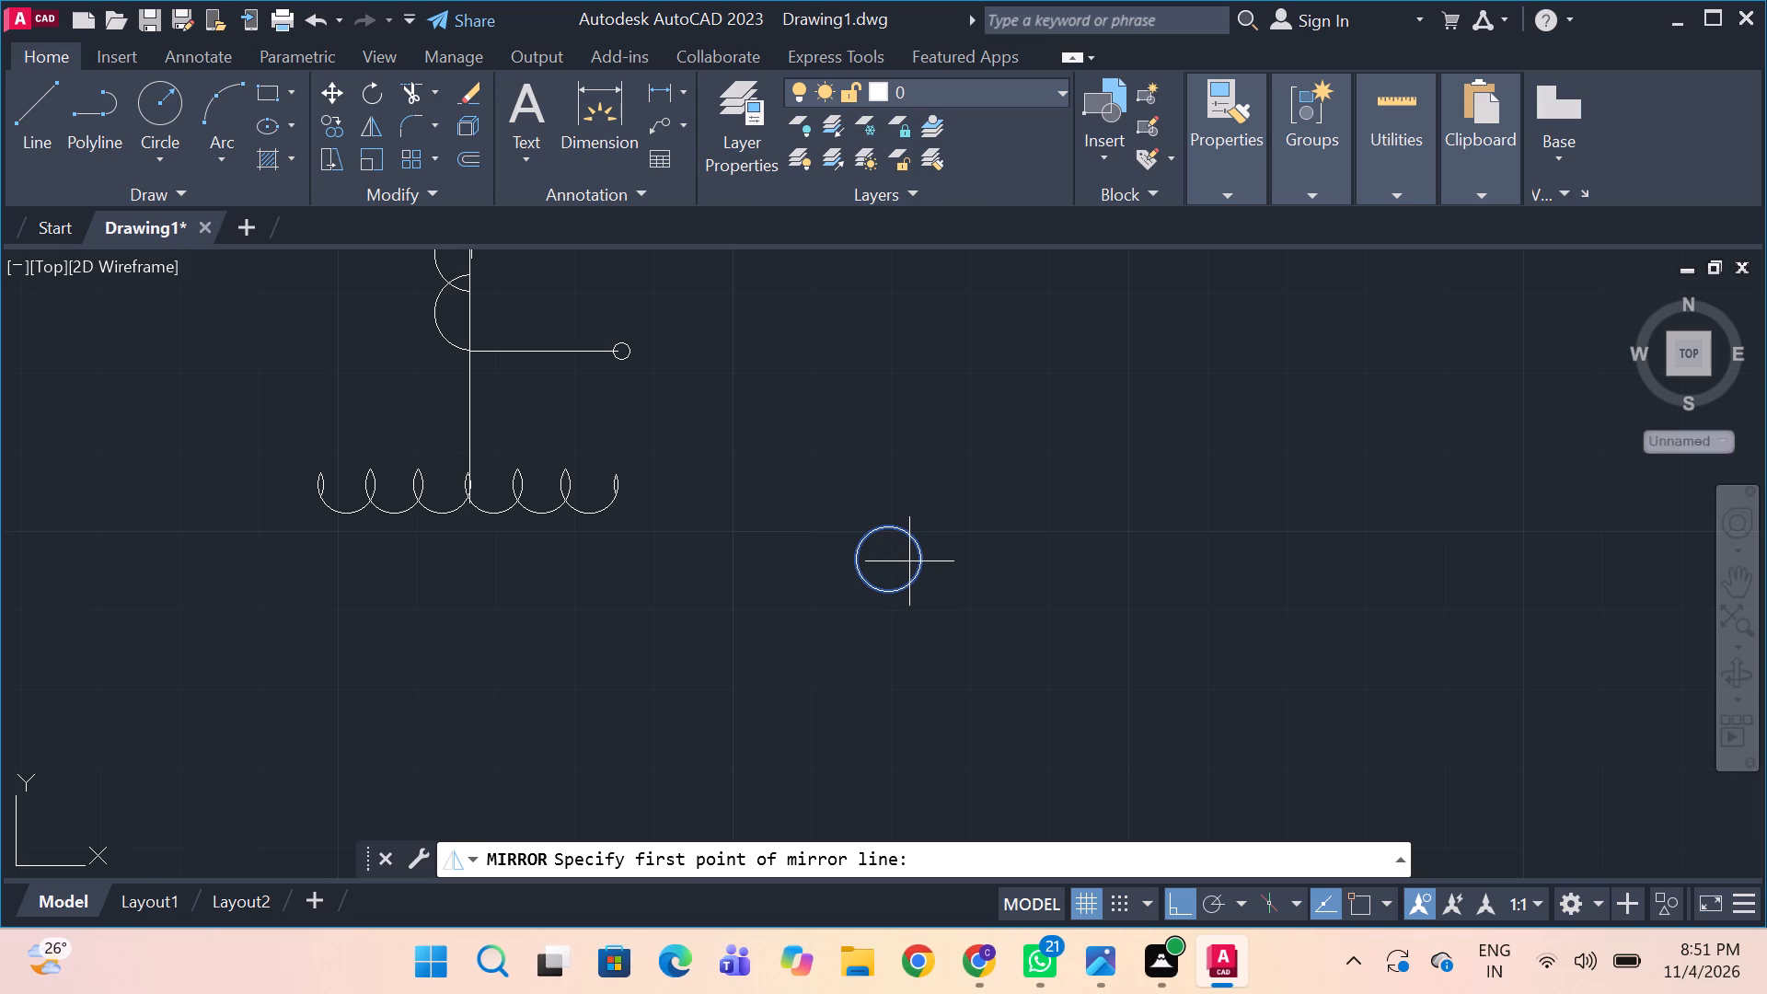
left_click(914, 561)
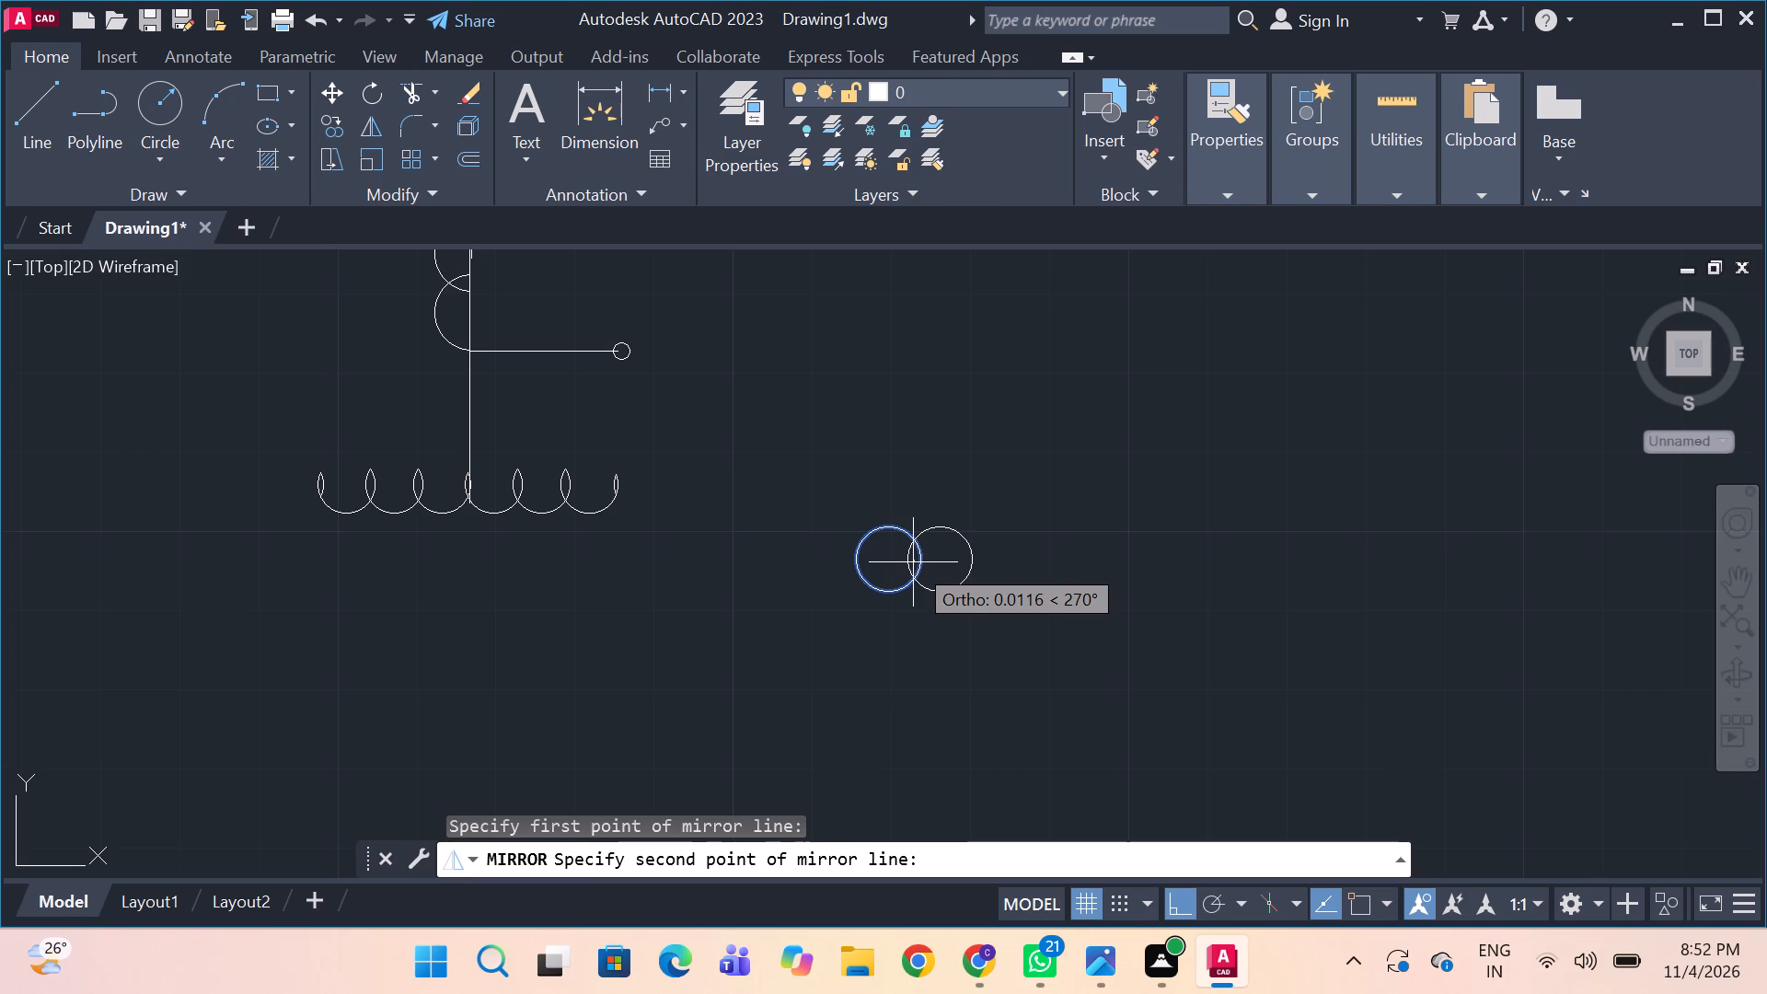
left_click(913, 562)
key("space")
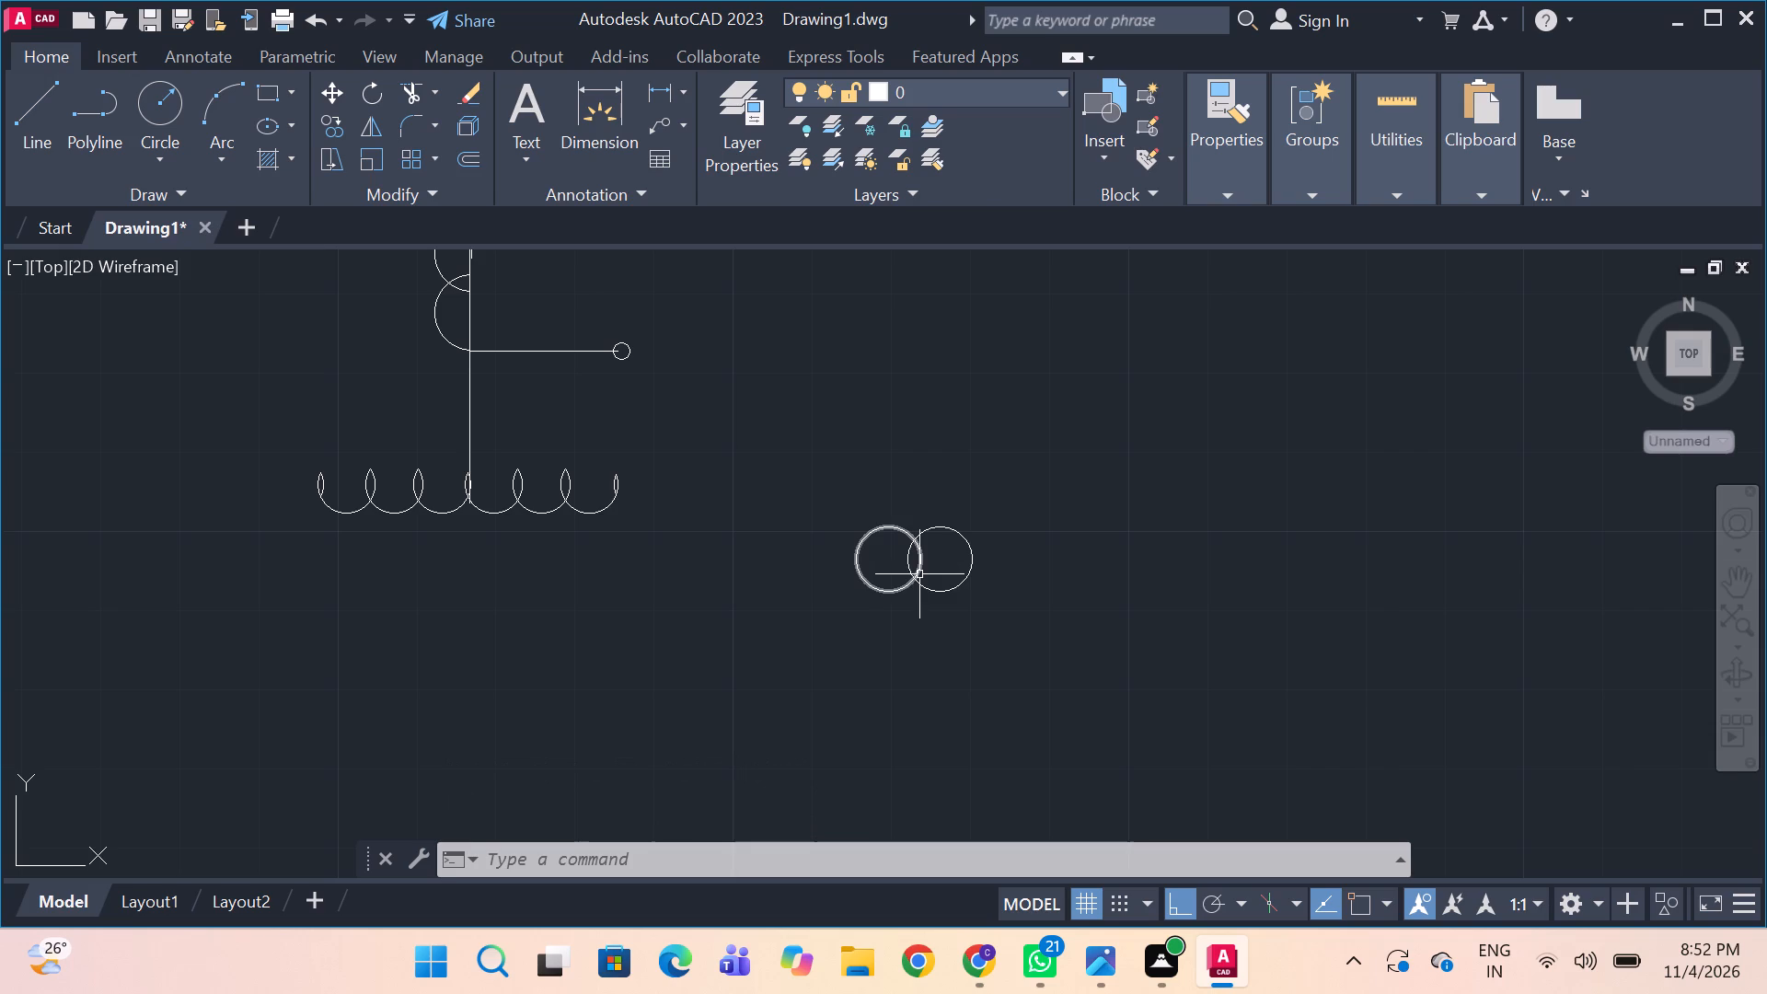
left_click(969, 556)
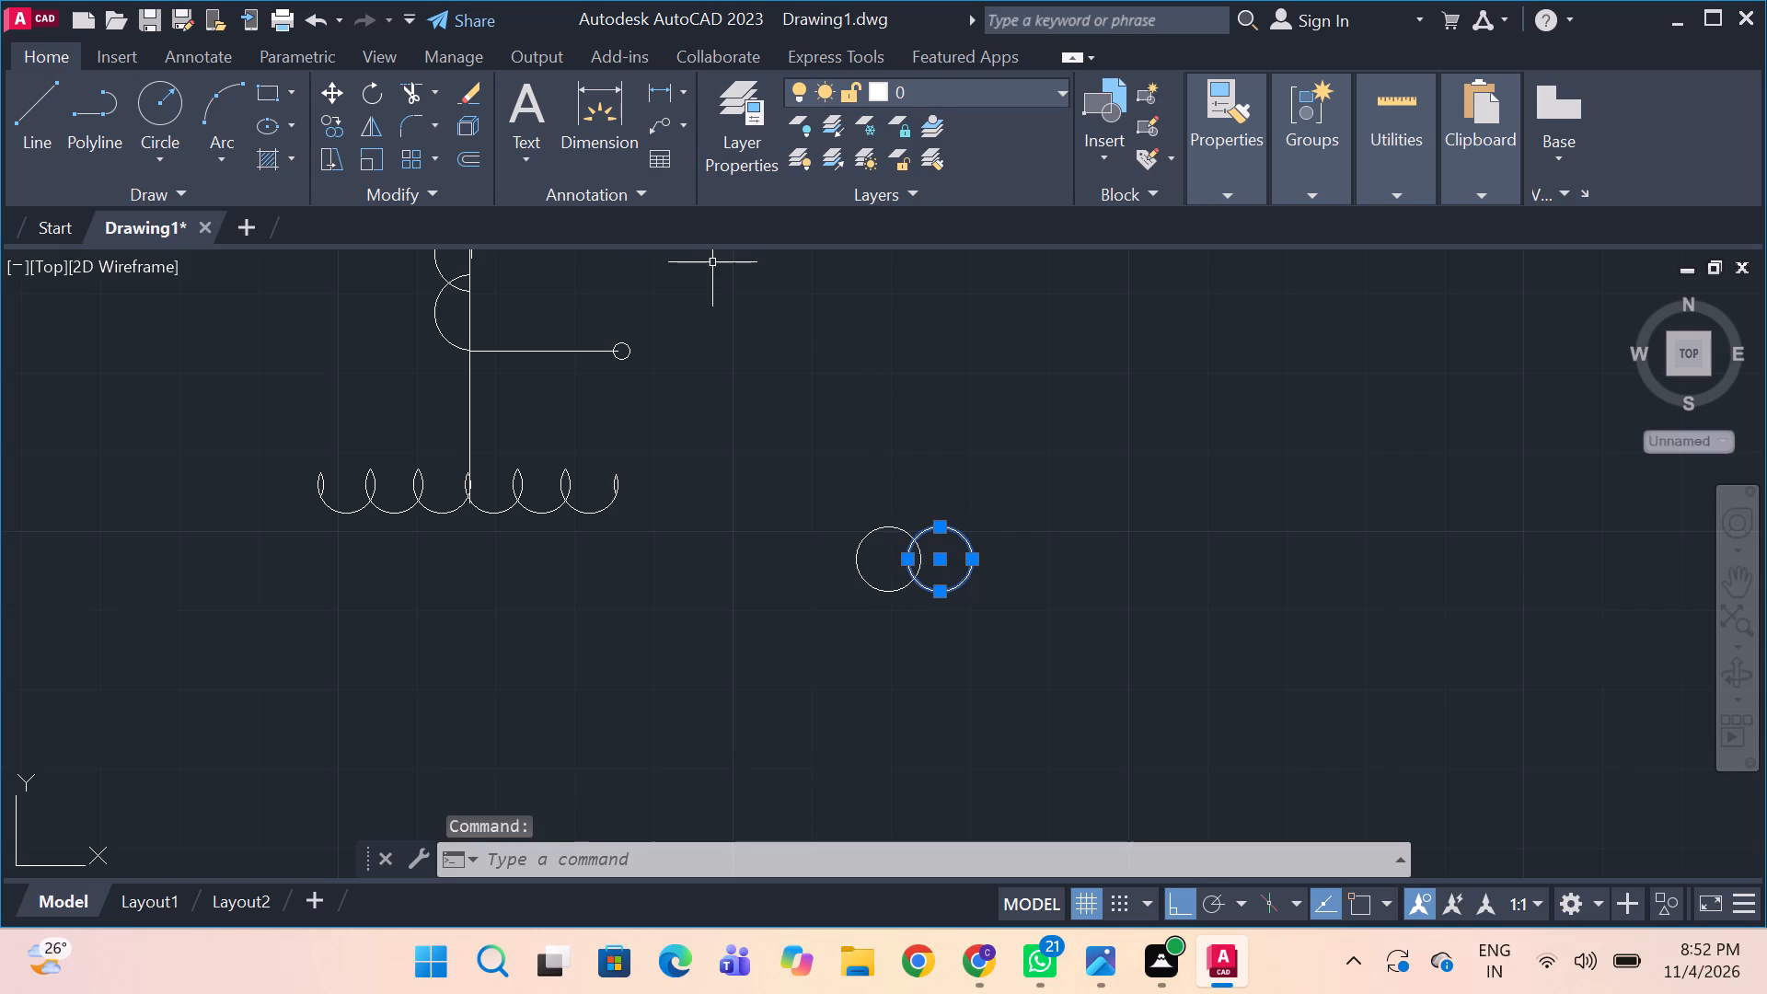
left_click(365, 123)
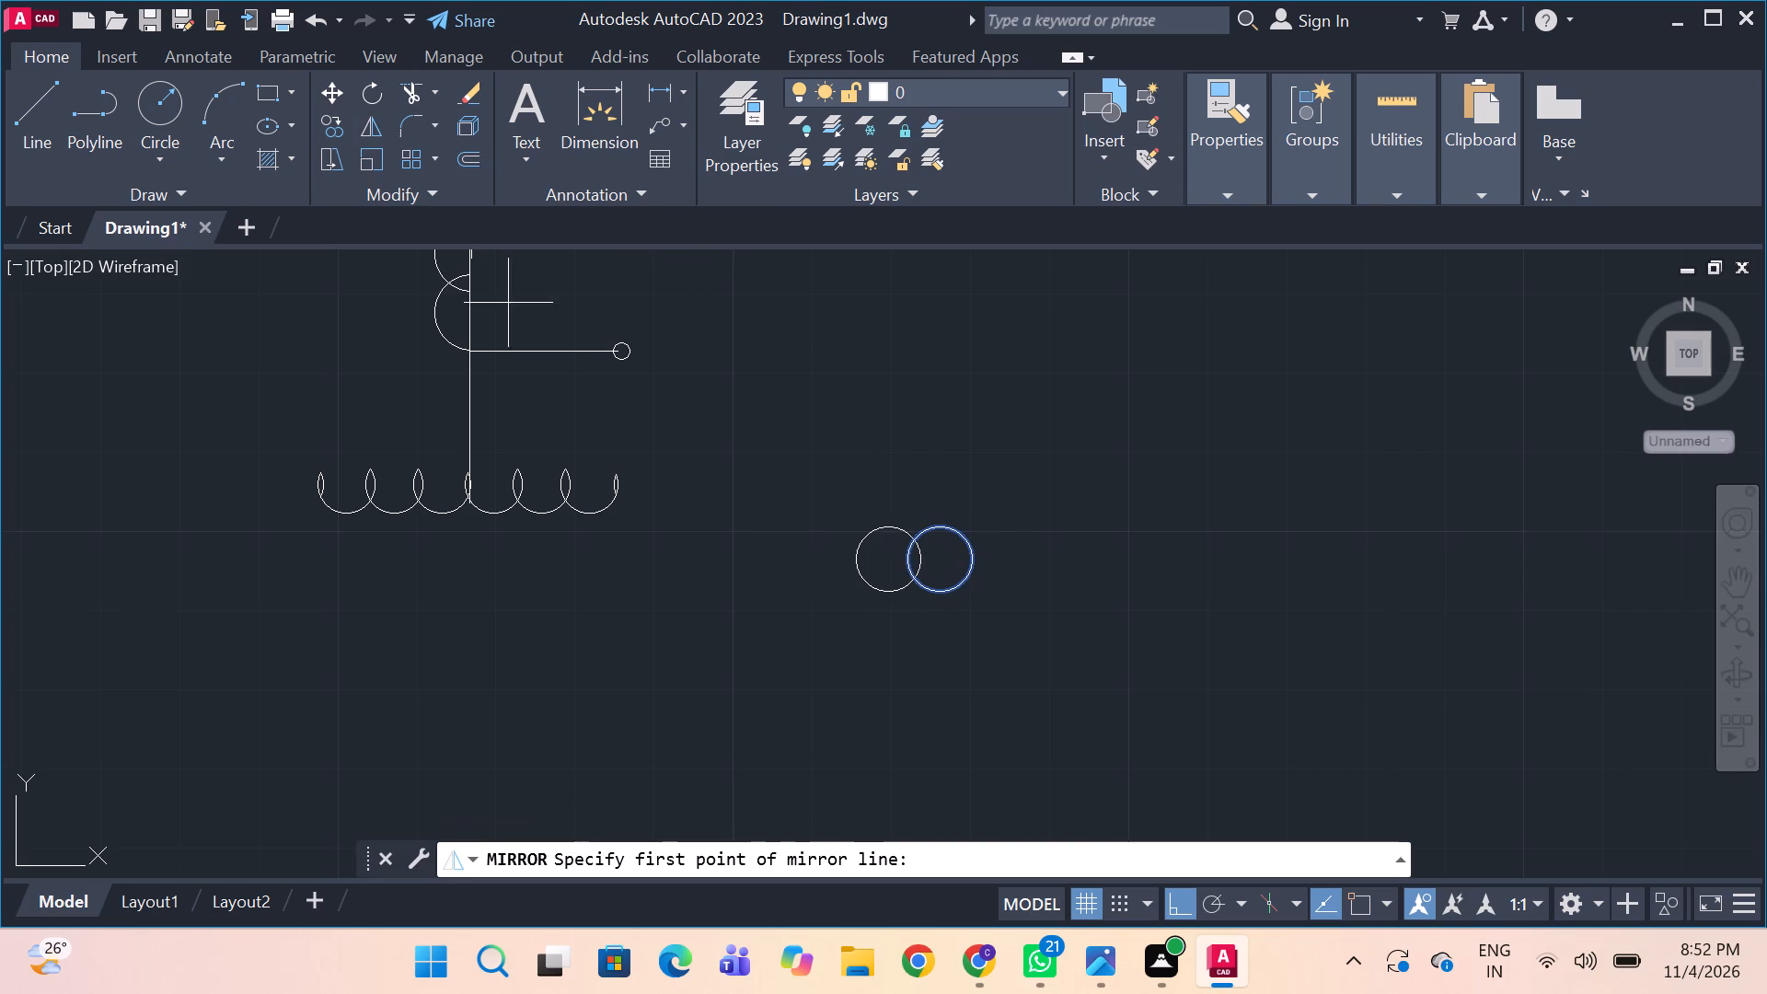
left_click(969, 561)
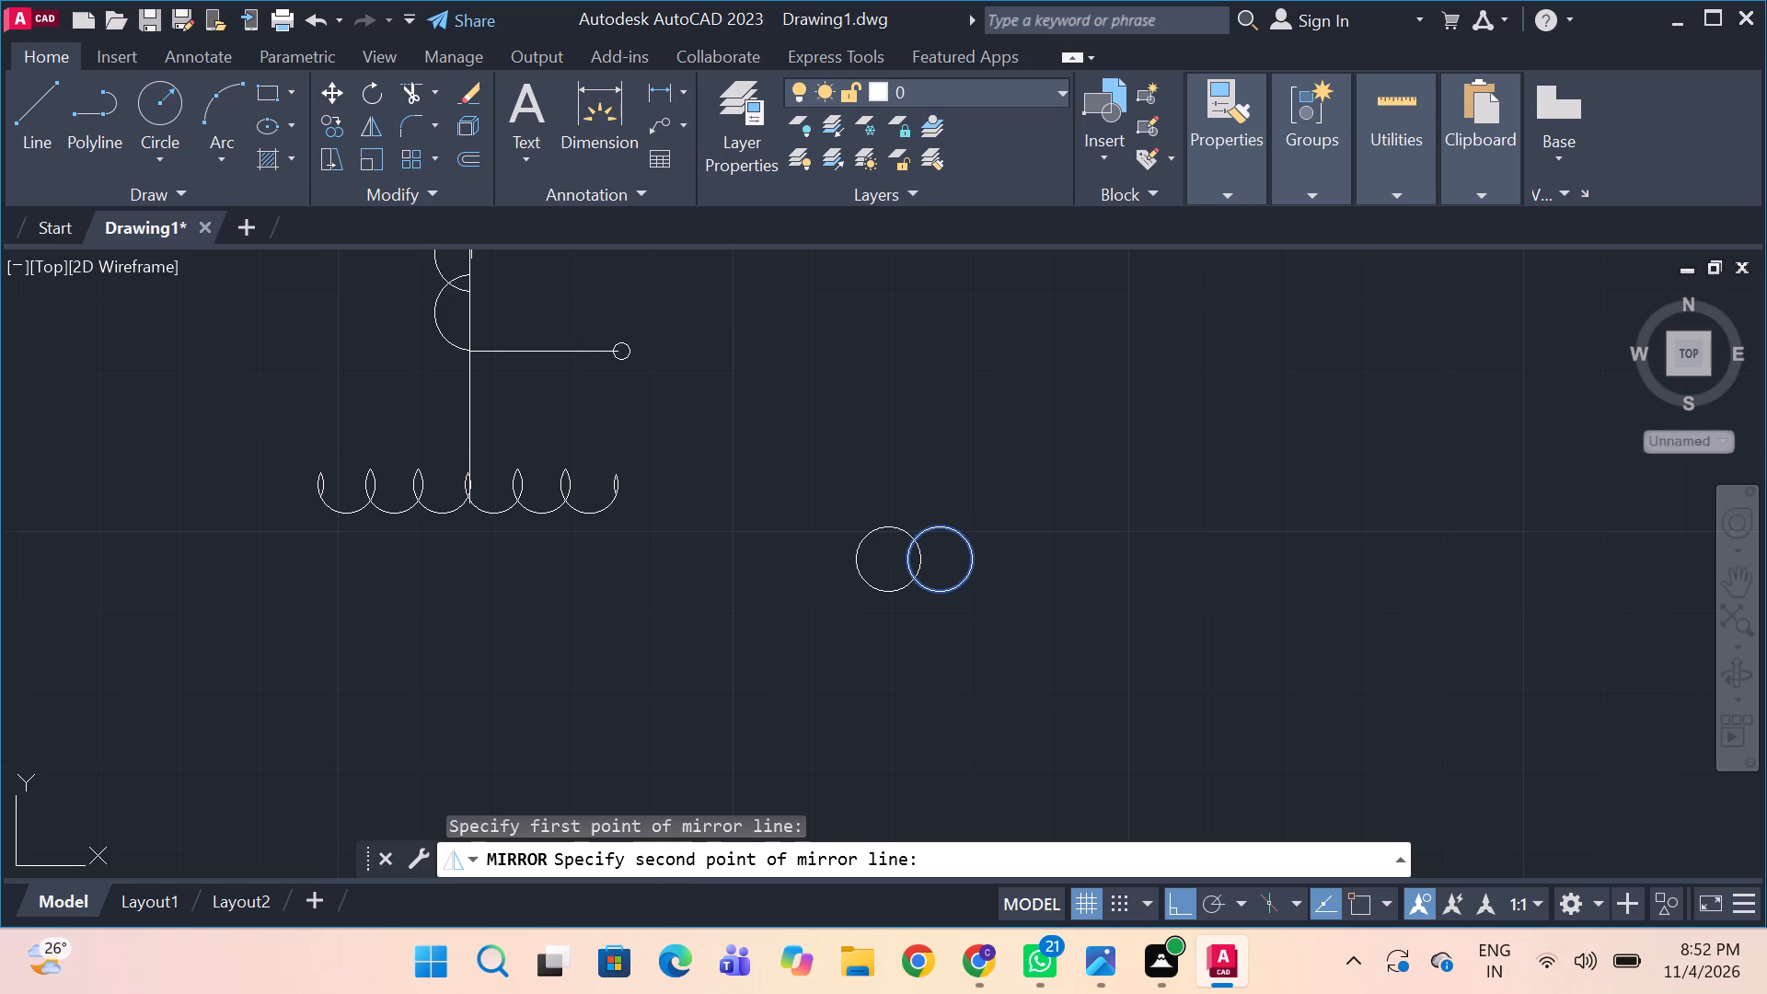
left_click(967, 557)
key("space")
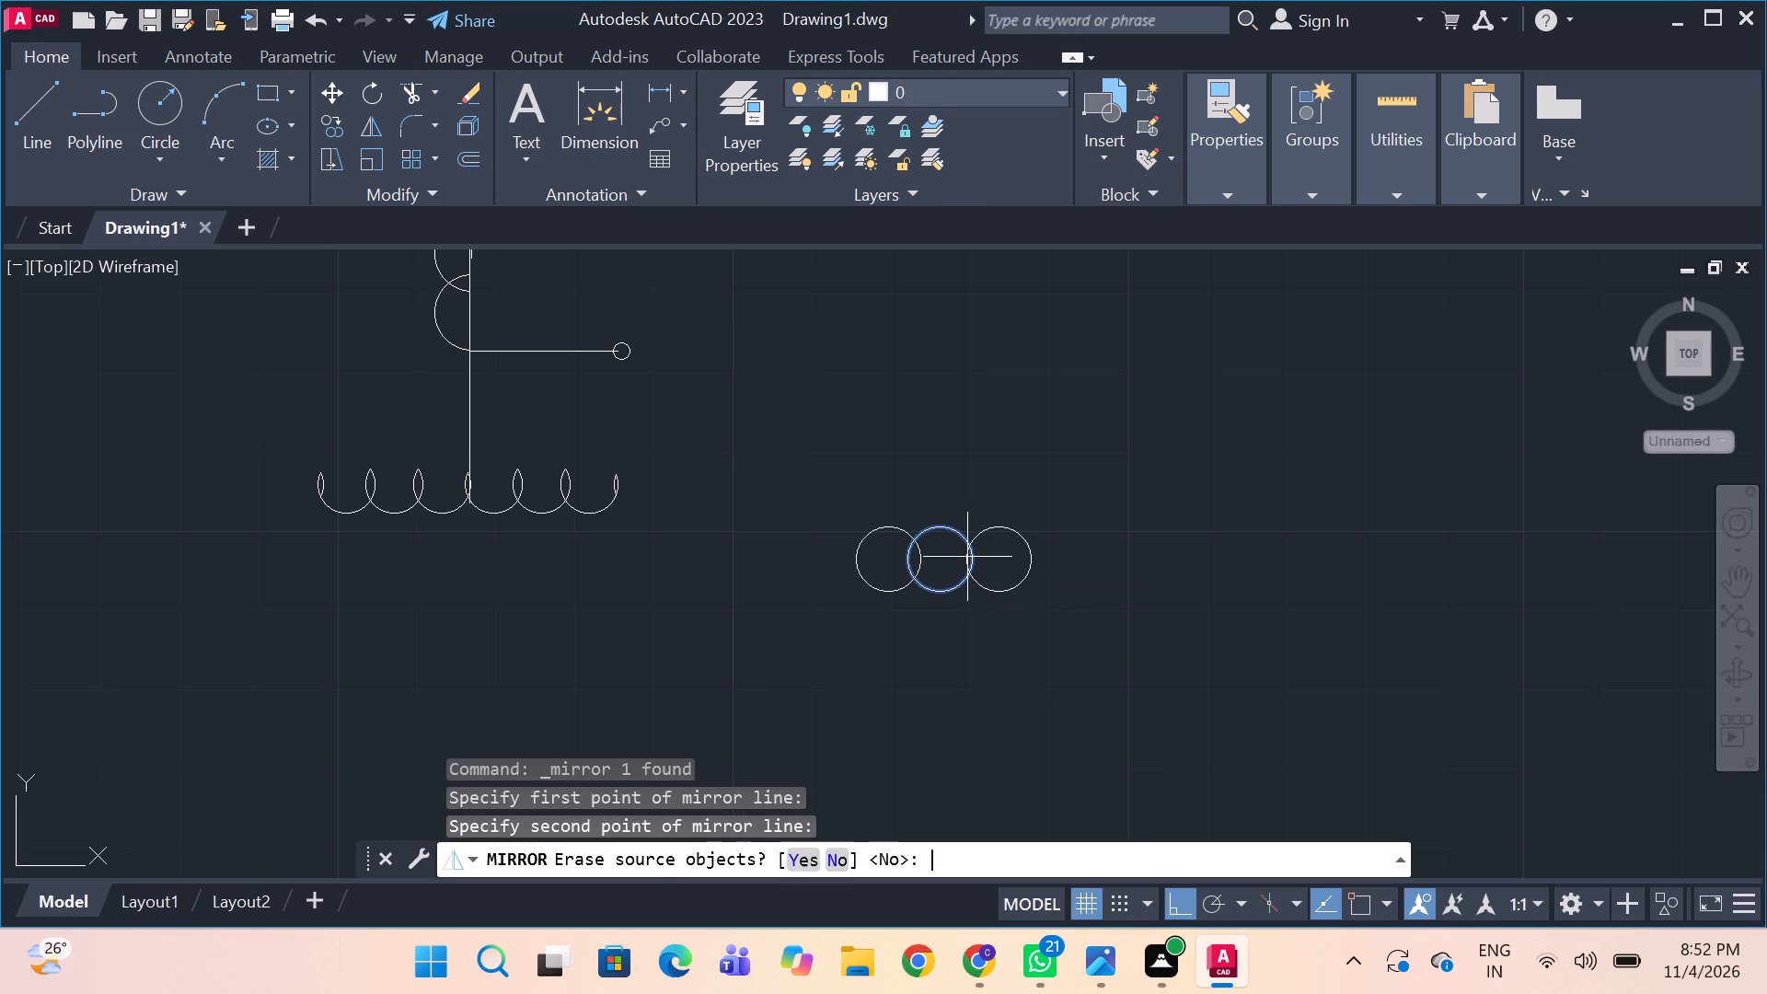
Mirror the last circle twice more toward the right, keeping the sources, to extend the overlapping row to five circles.
left_click(1021, 581)
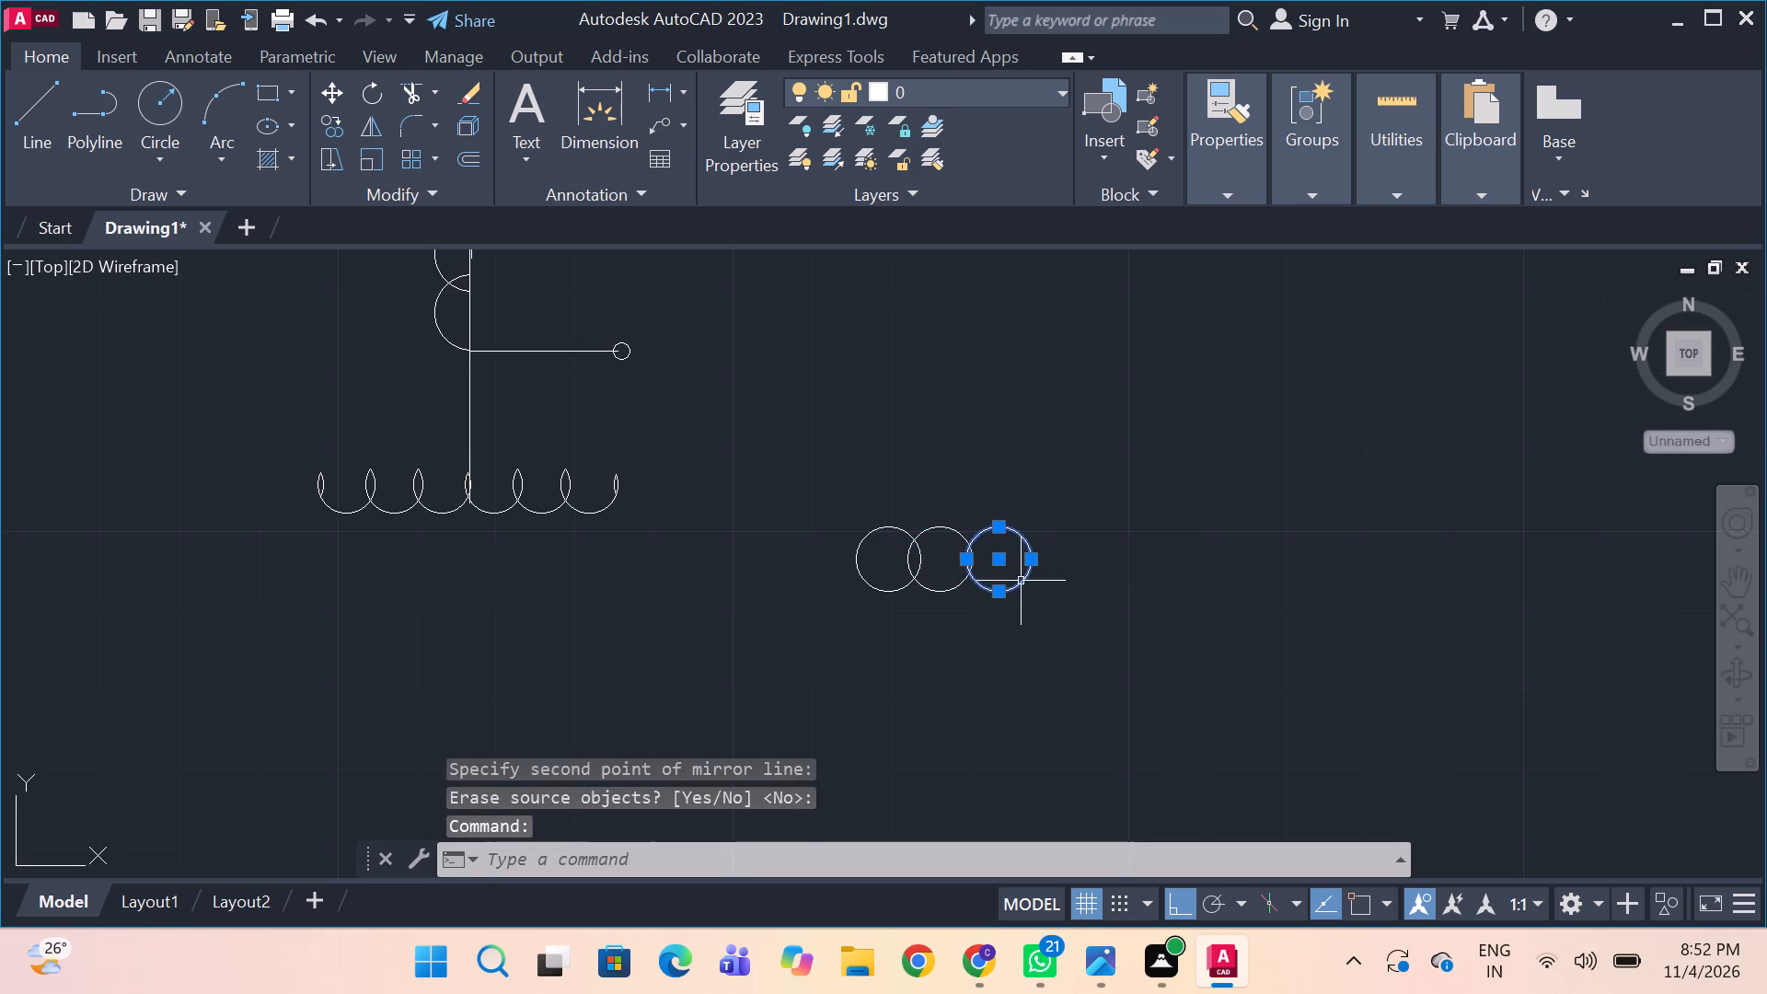
left_click(376, 128)
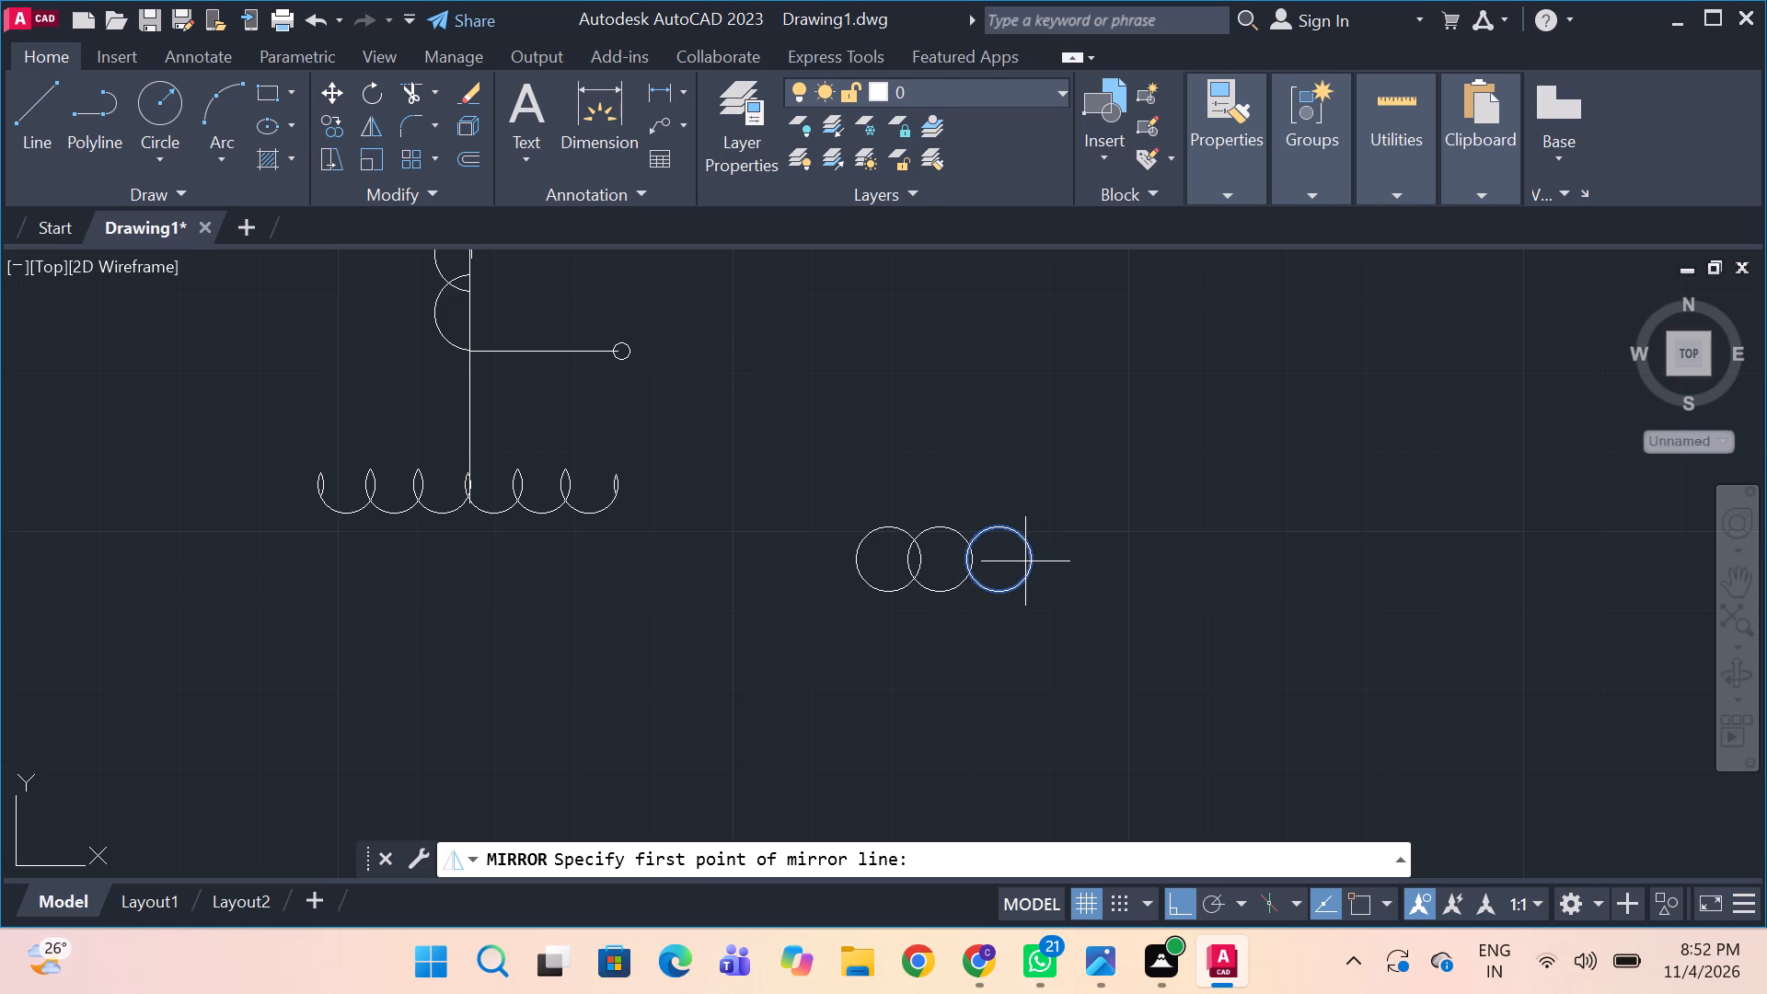
left_click(1027, 561)
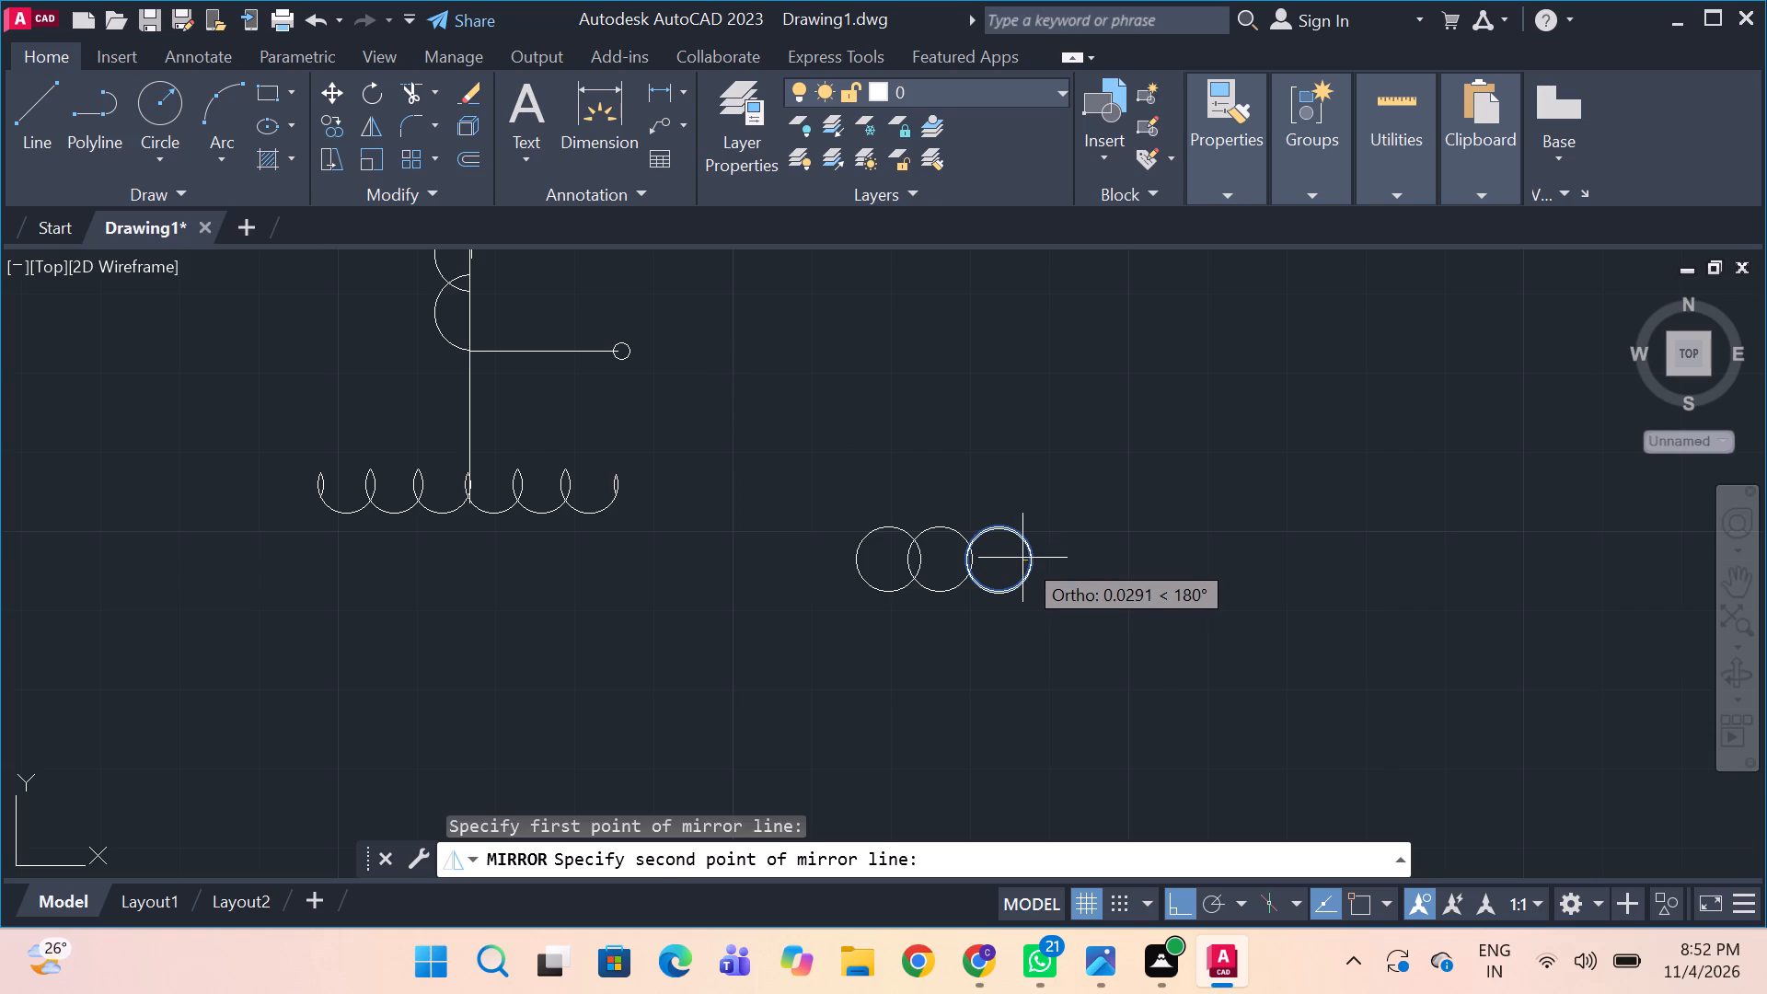
left_click(1028, 566)
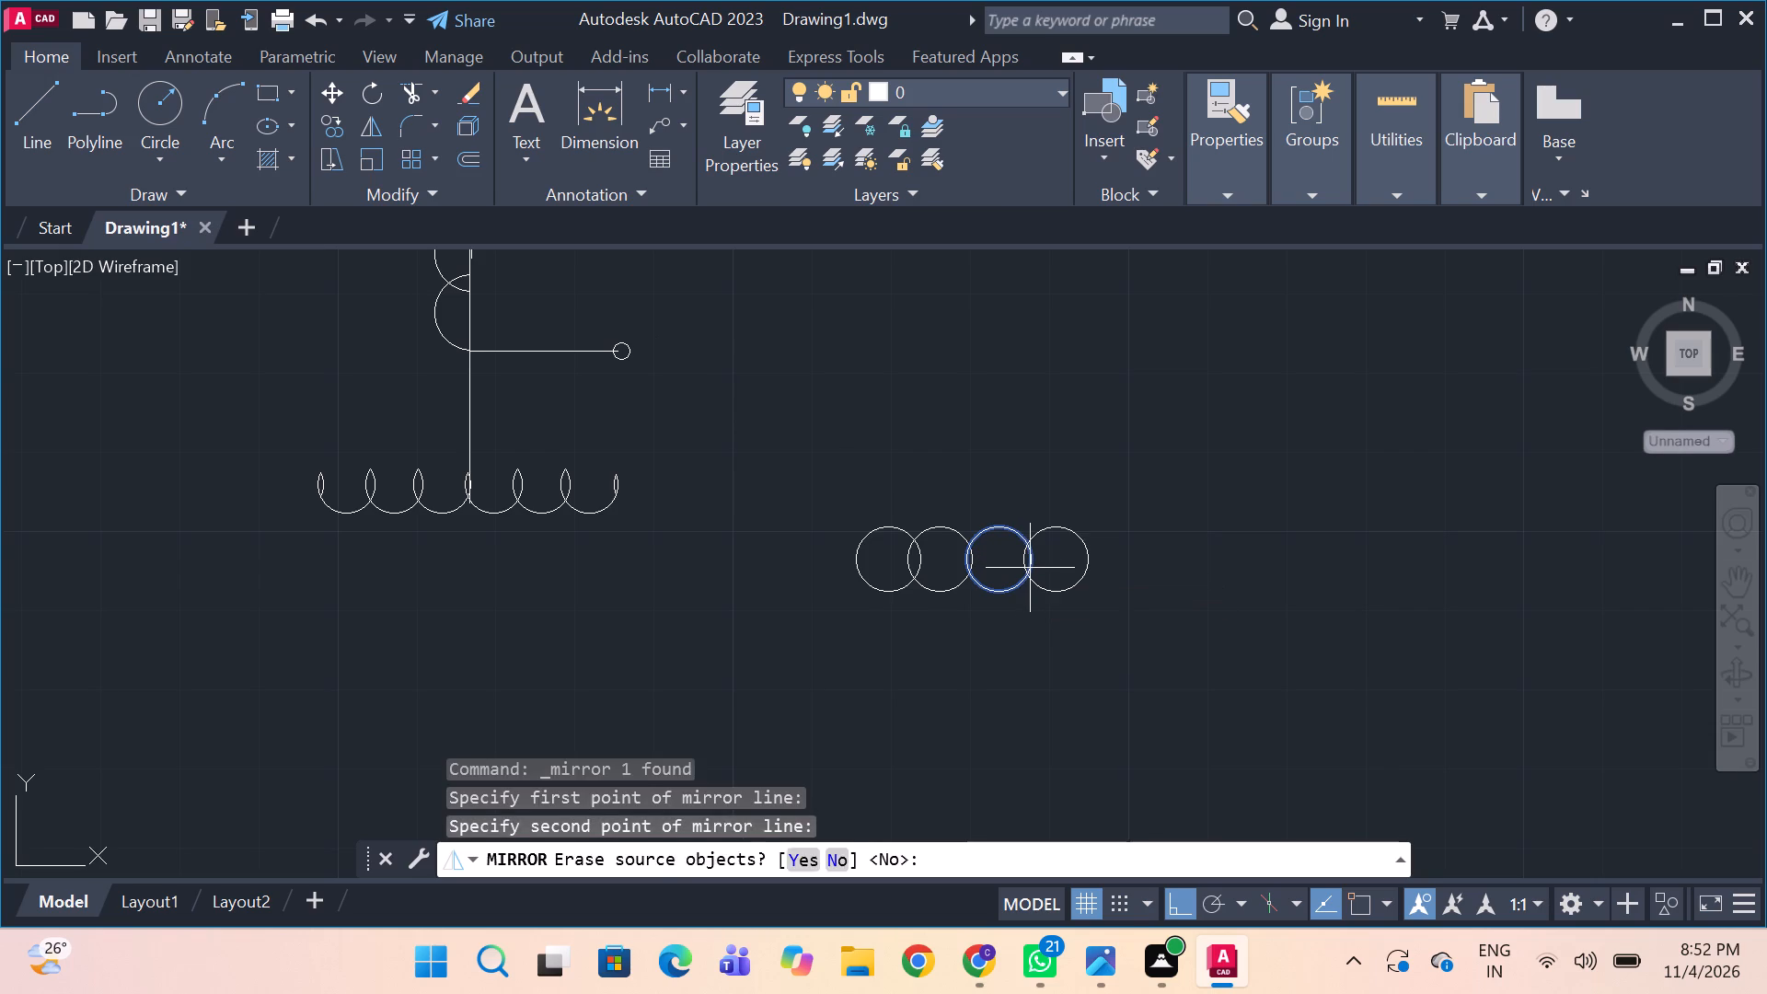
key("space")
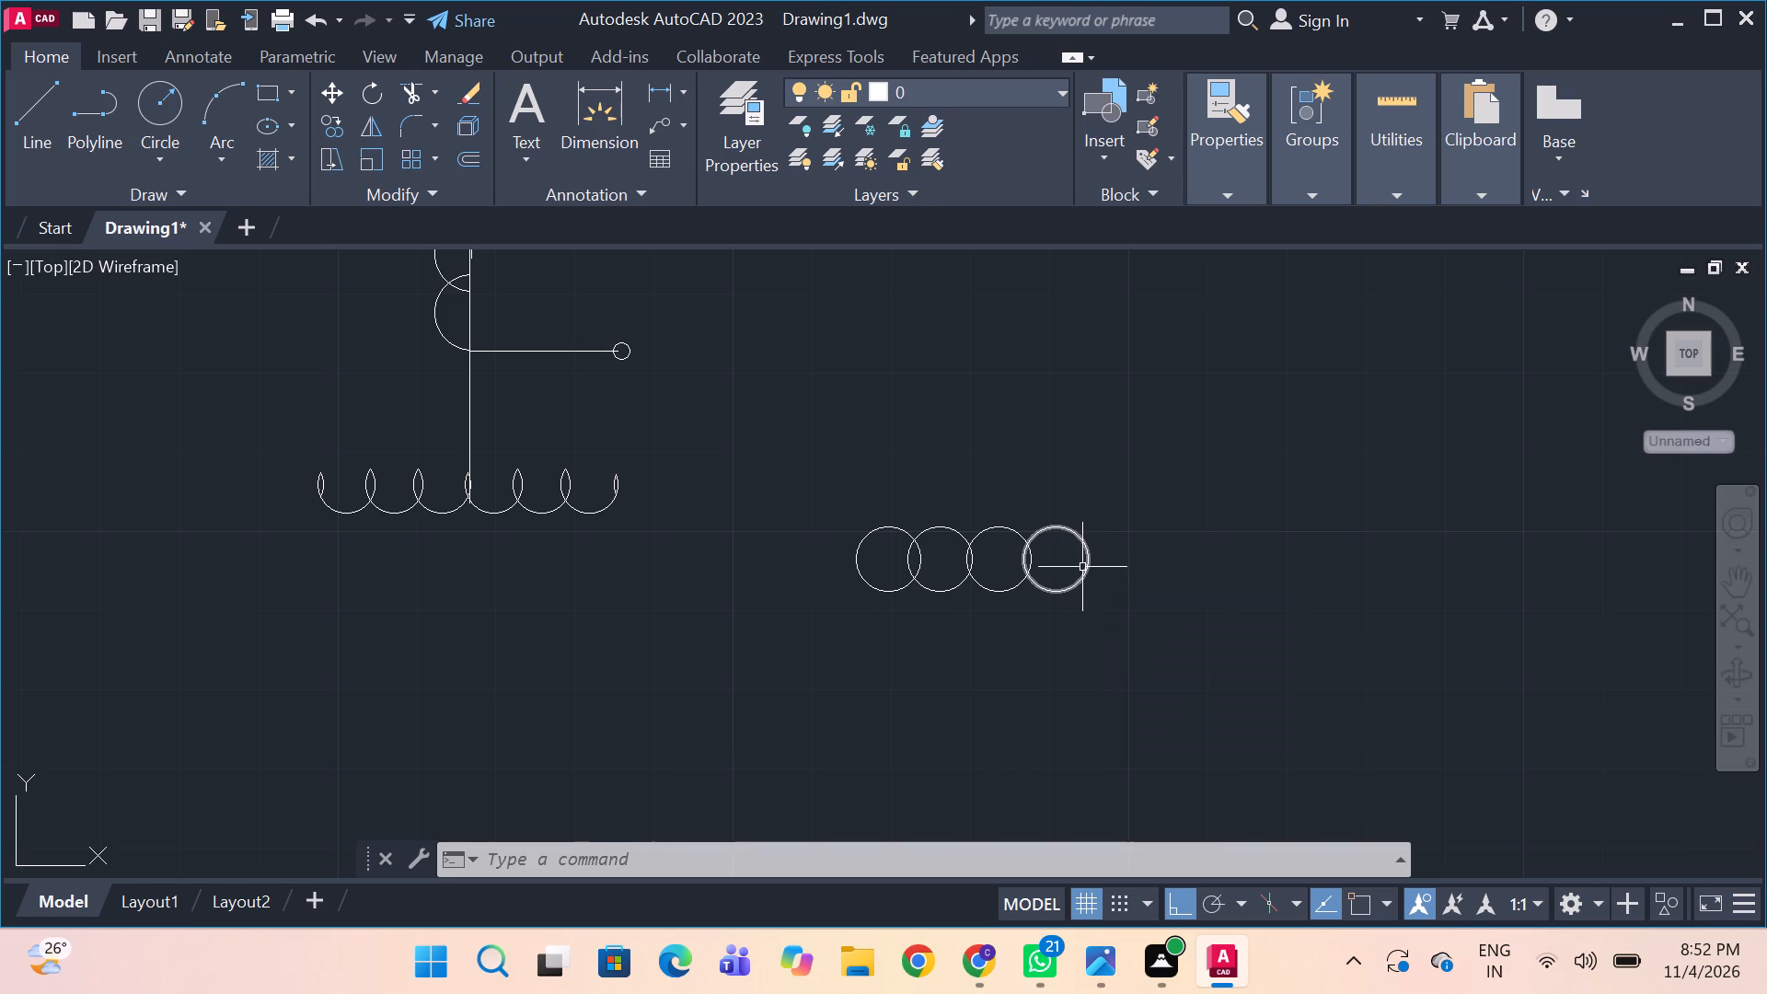
left_click(1091, 566)
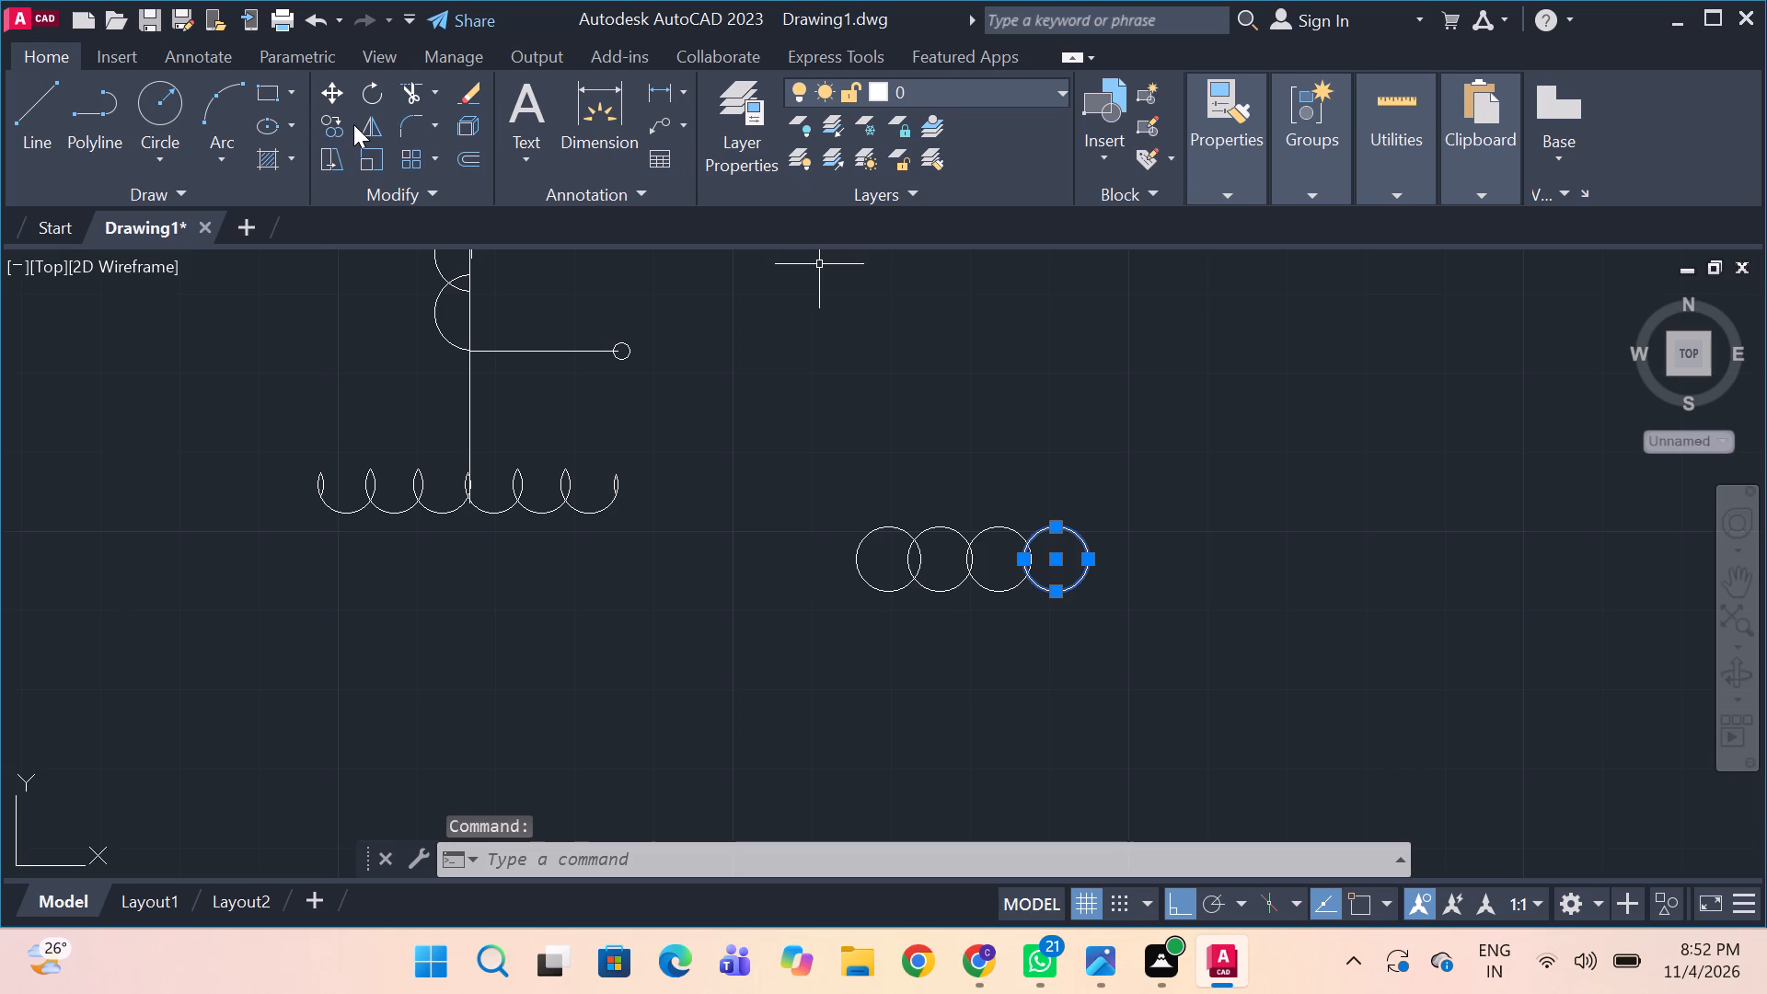
left_click(364, 121)
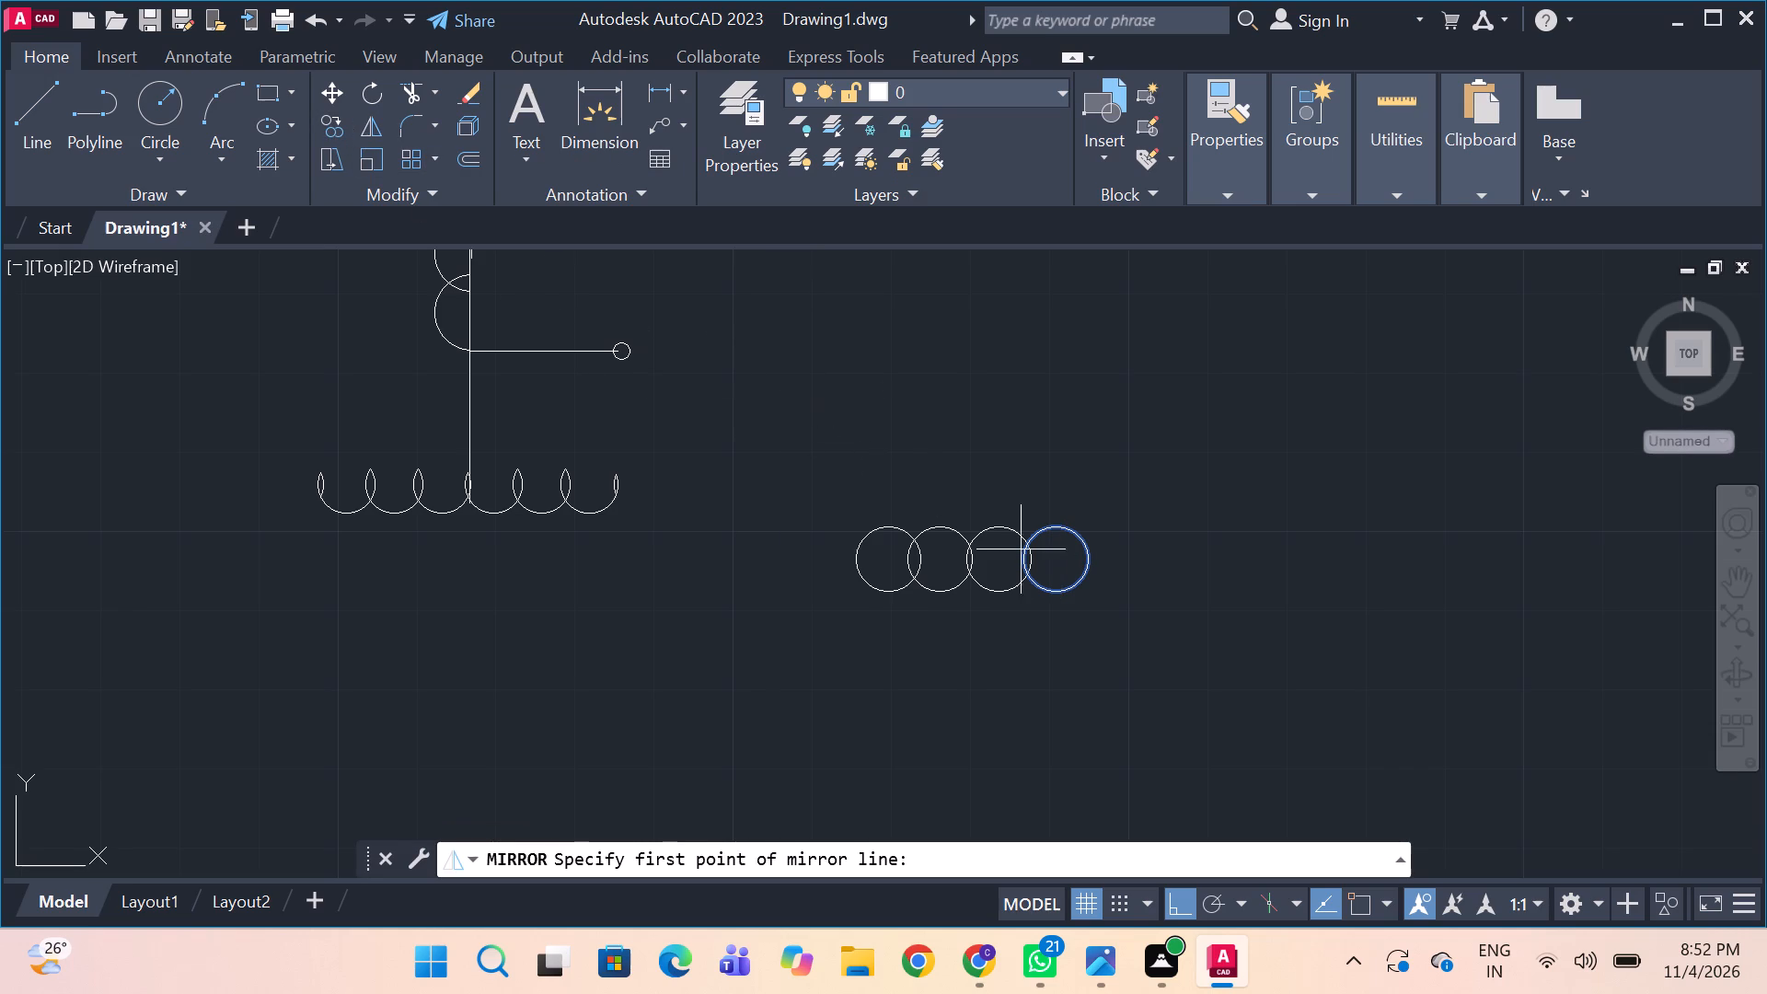
left_click(1082, 554)
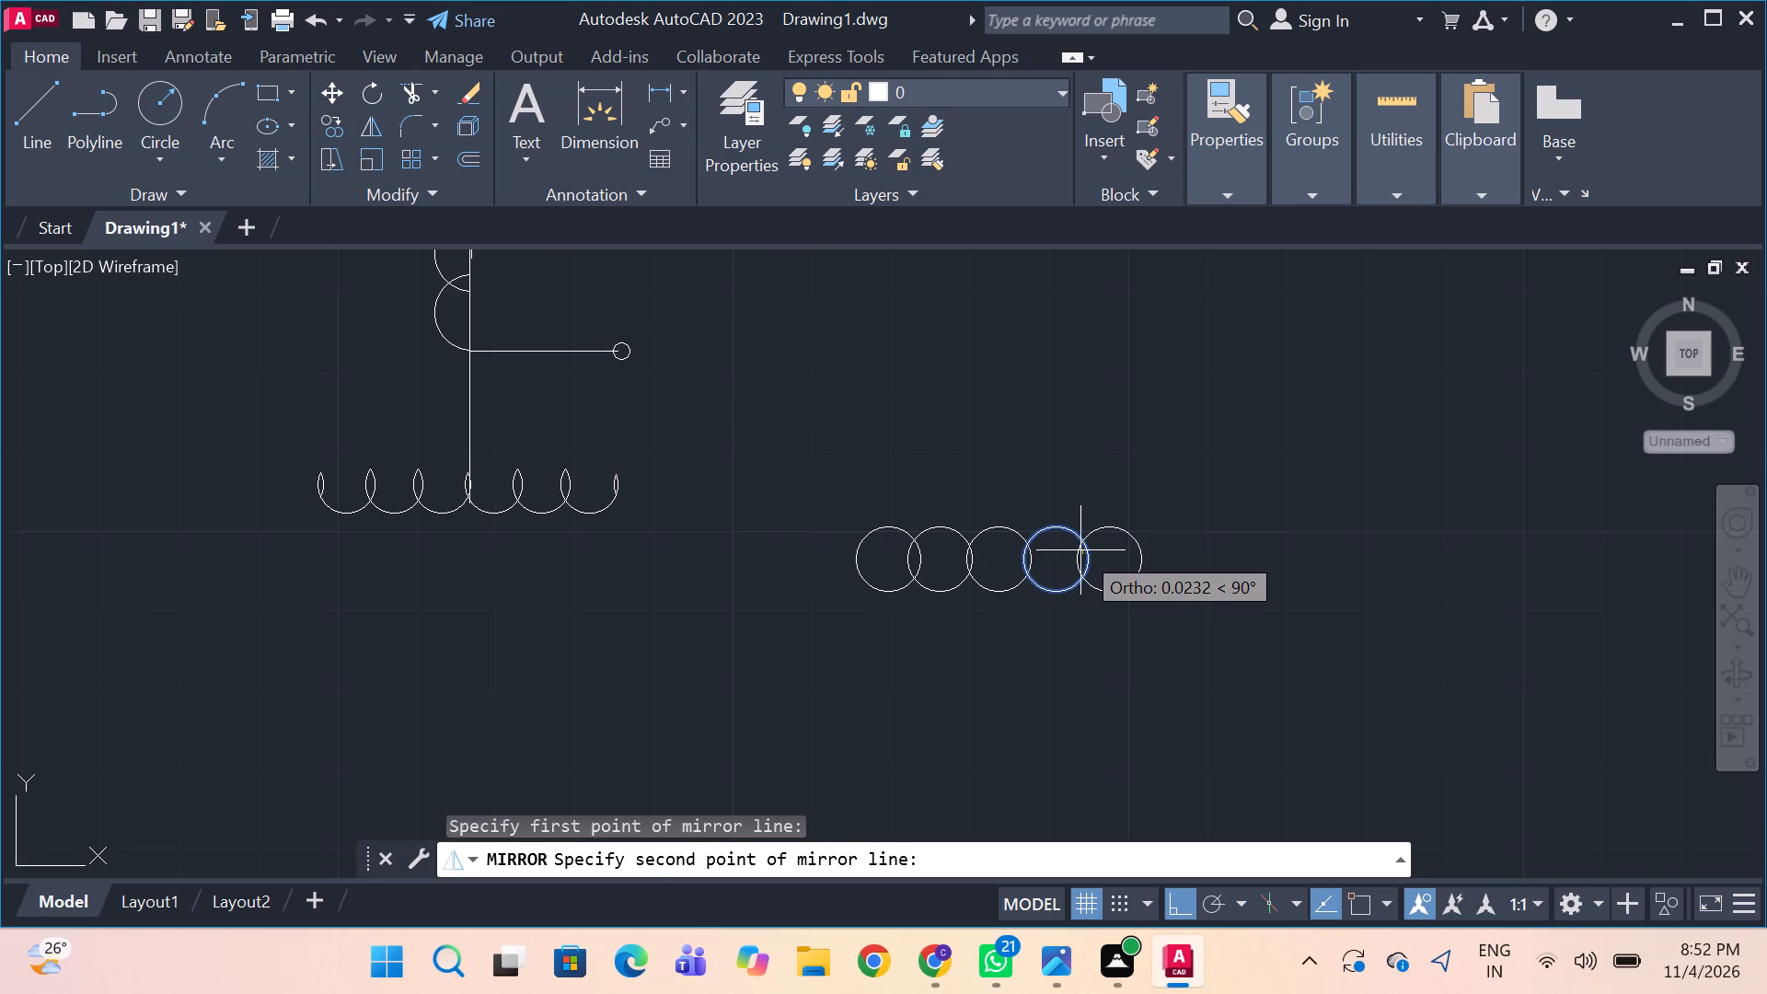
left_click(1080, 550)
key("space")
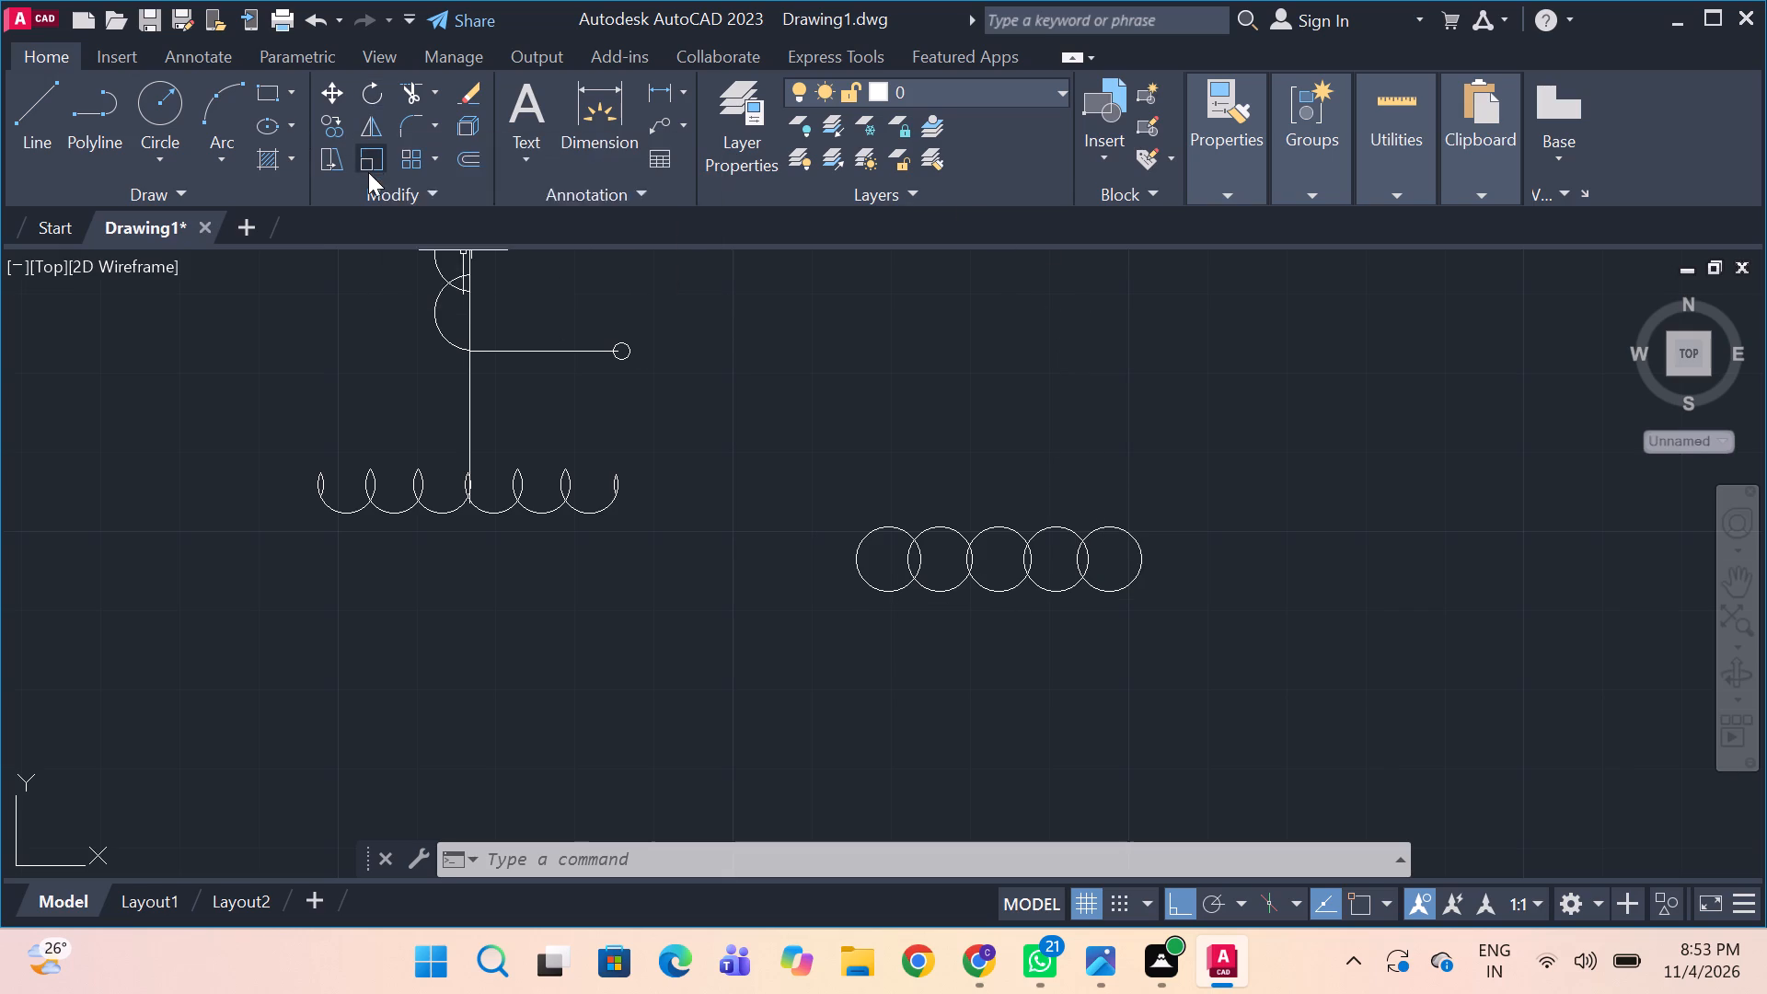
Trim the lower arcs of the three middle circles and the outer parts of both end circles, leaving a three-hump winding.
key("t")
type("r")
key("space")
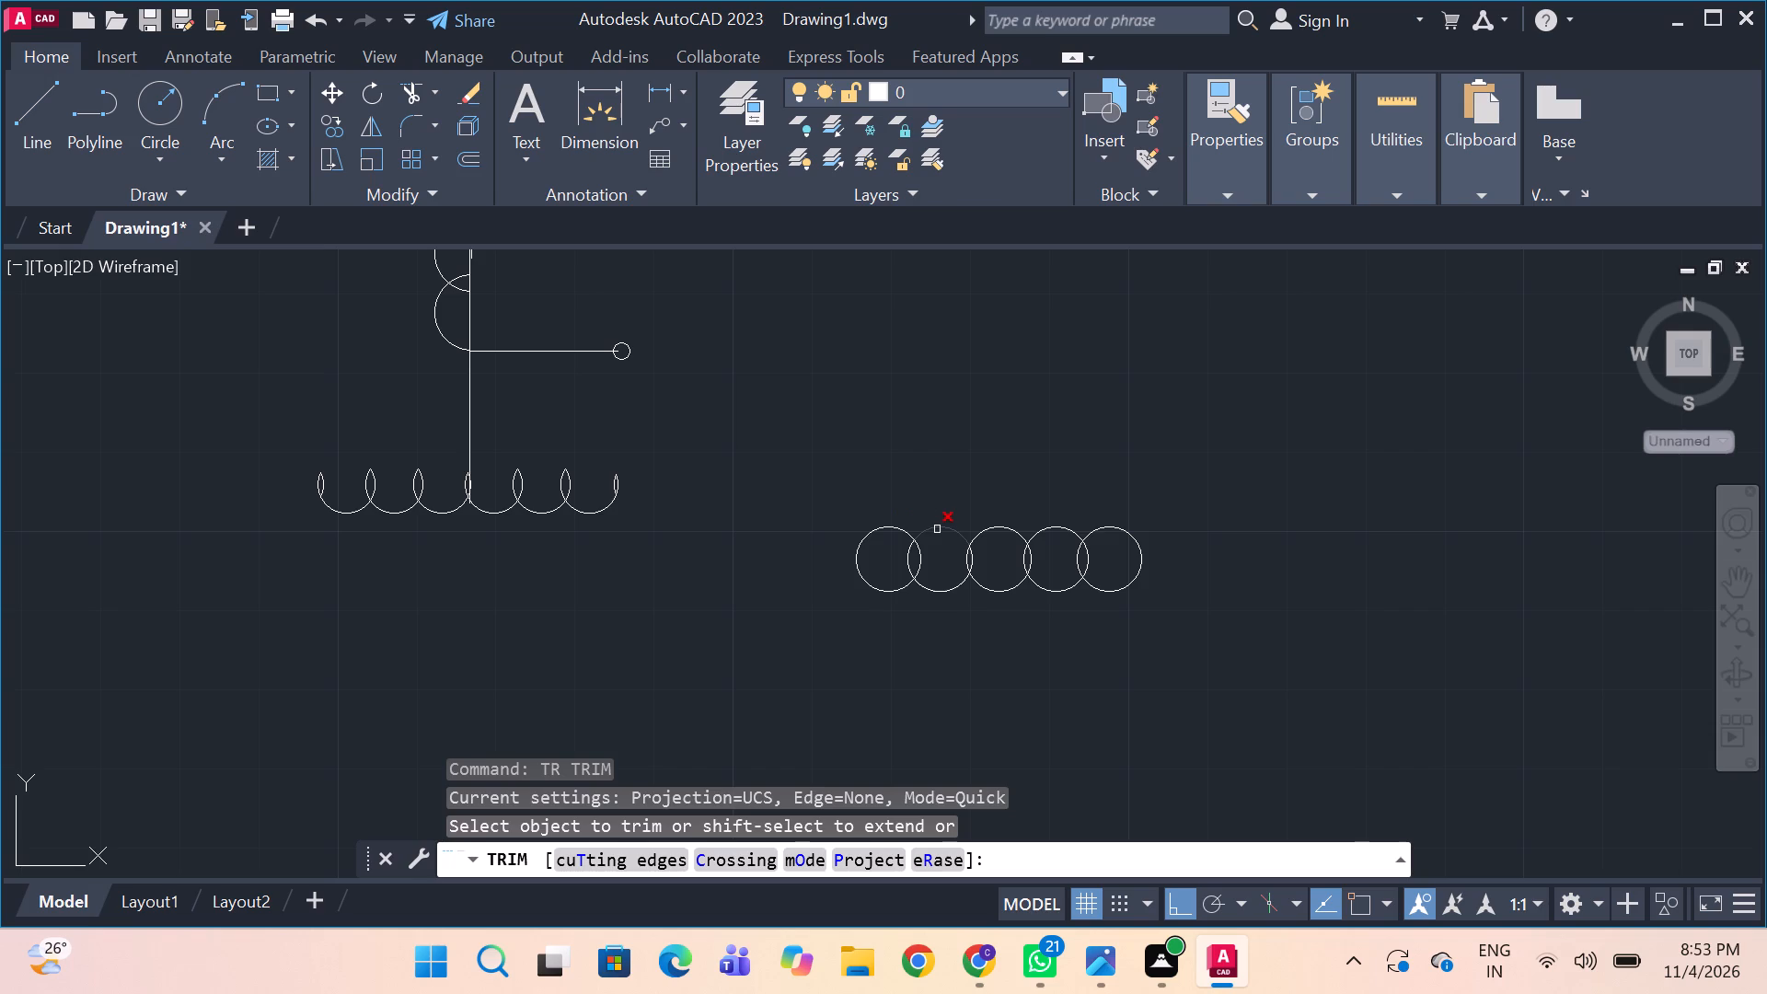
left_click(939, 589)
left_click(985, 587)
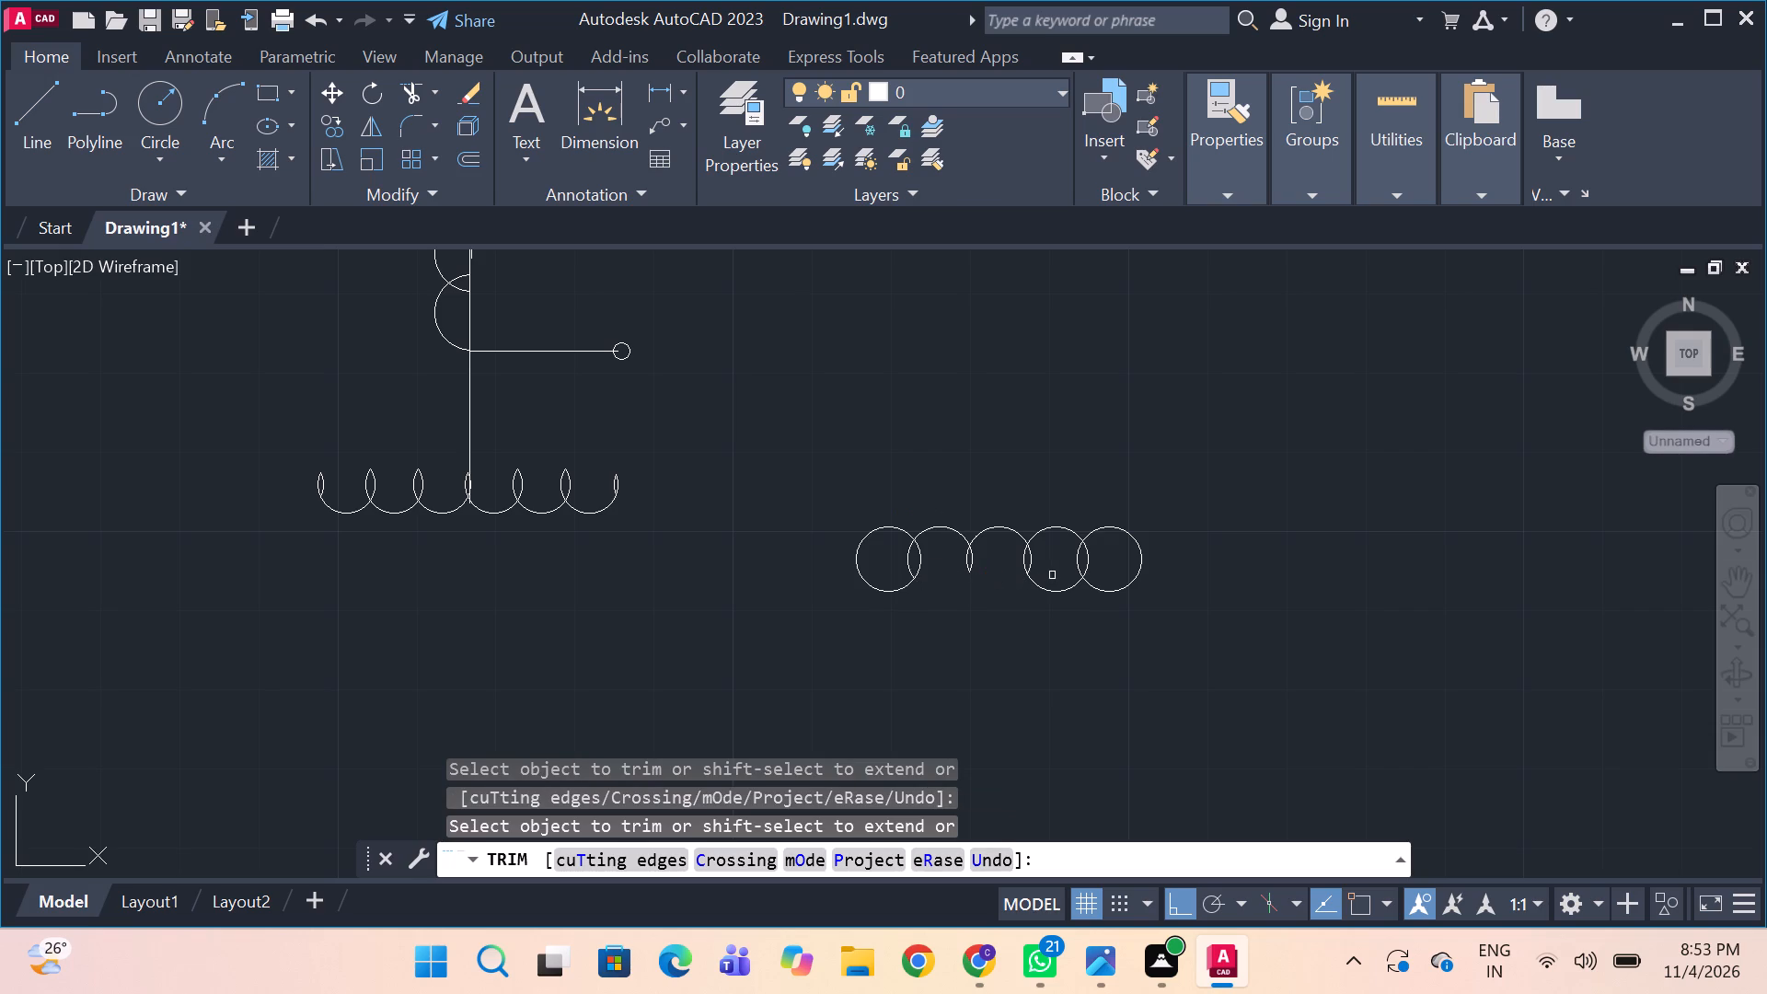
left_click(1056, 587)
left_click(1123, 584)
left_click(887, 592)
left_click(892, 687)
key("space")
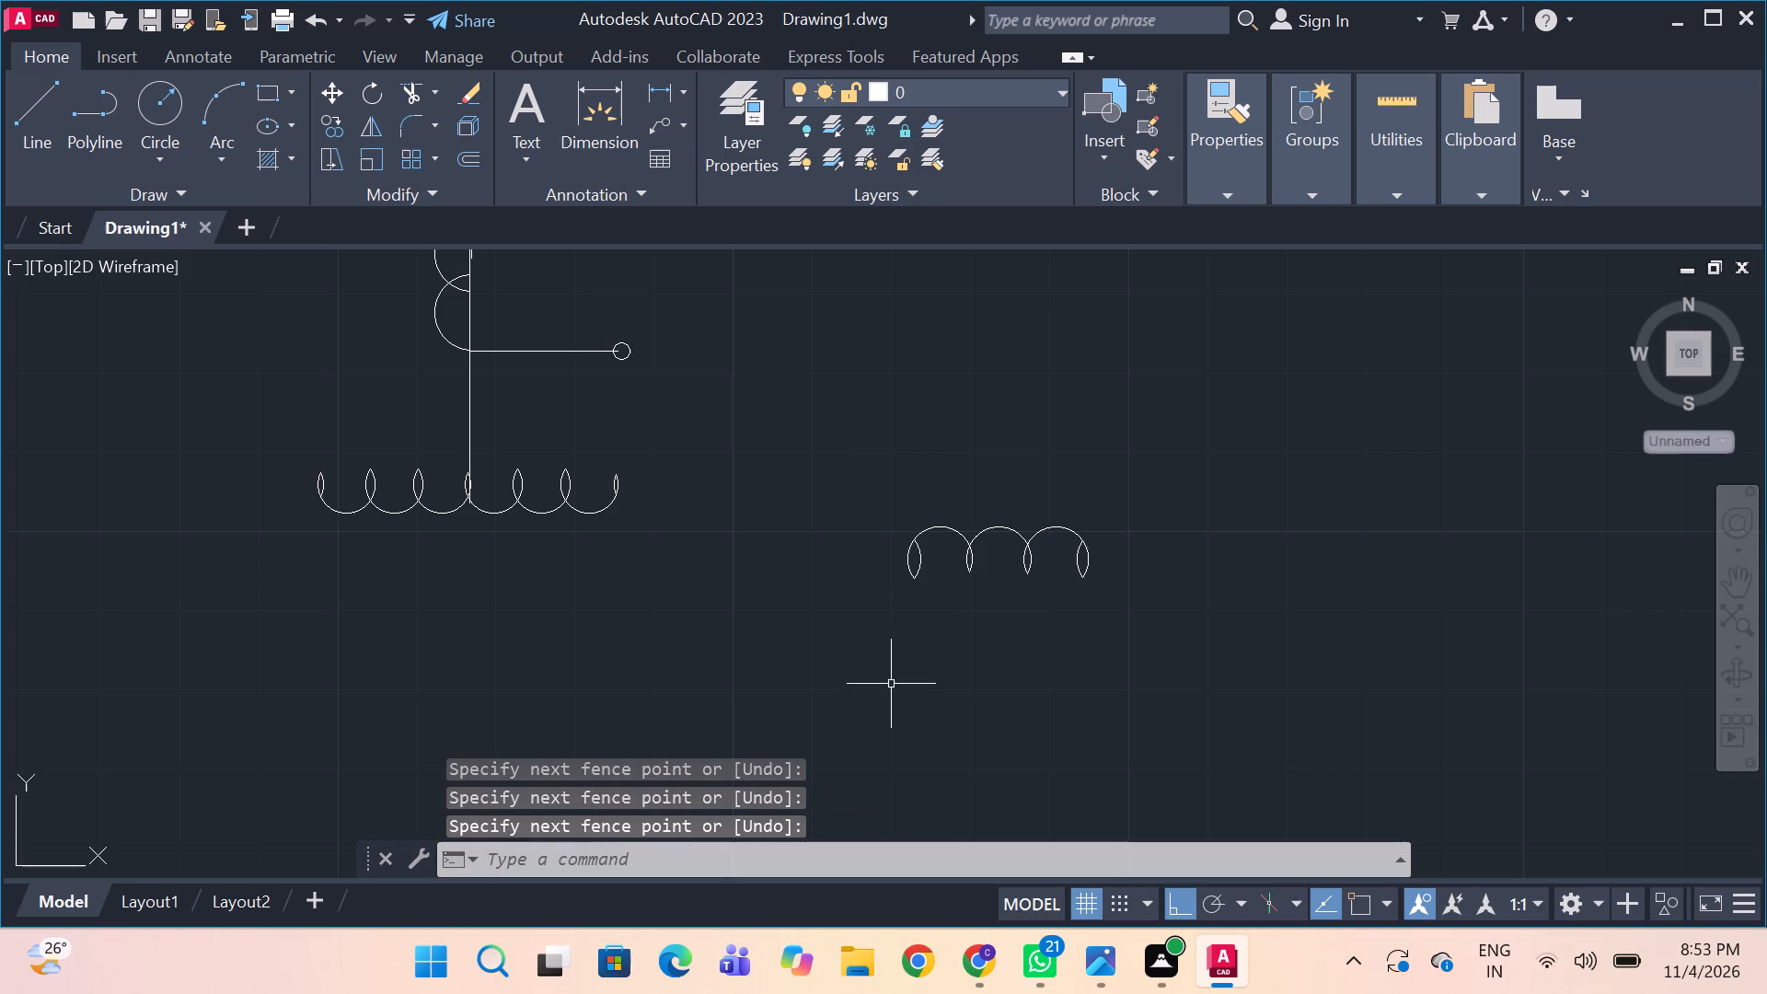
Copy the three-hump winding and paste it left of the existing winding at about the same height.
left_click(836, 442)
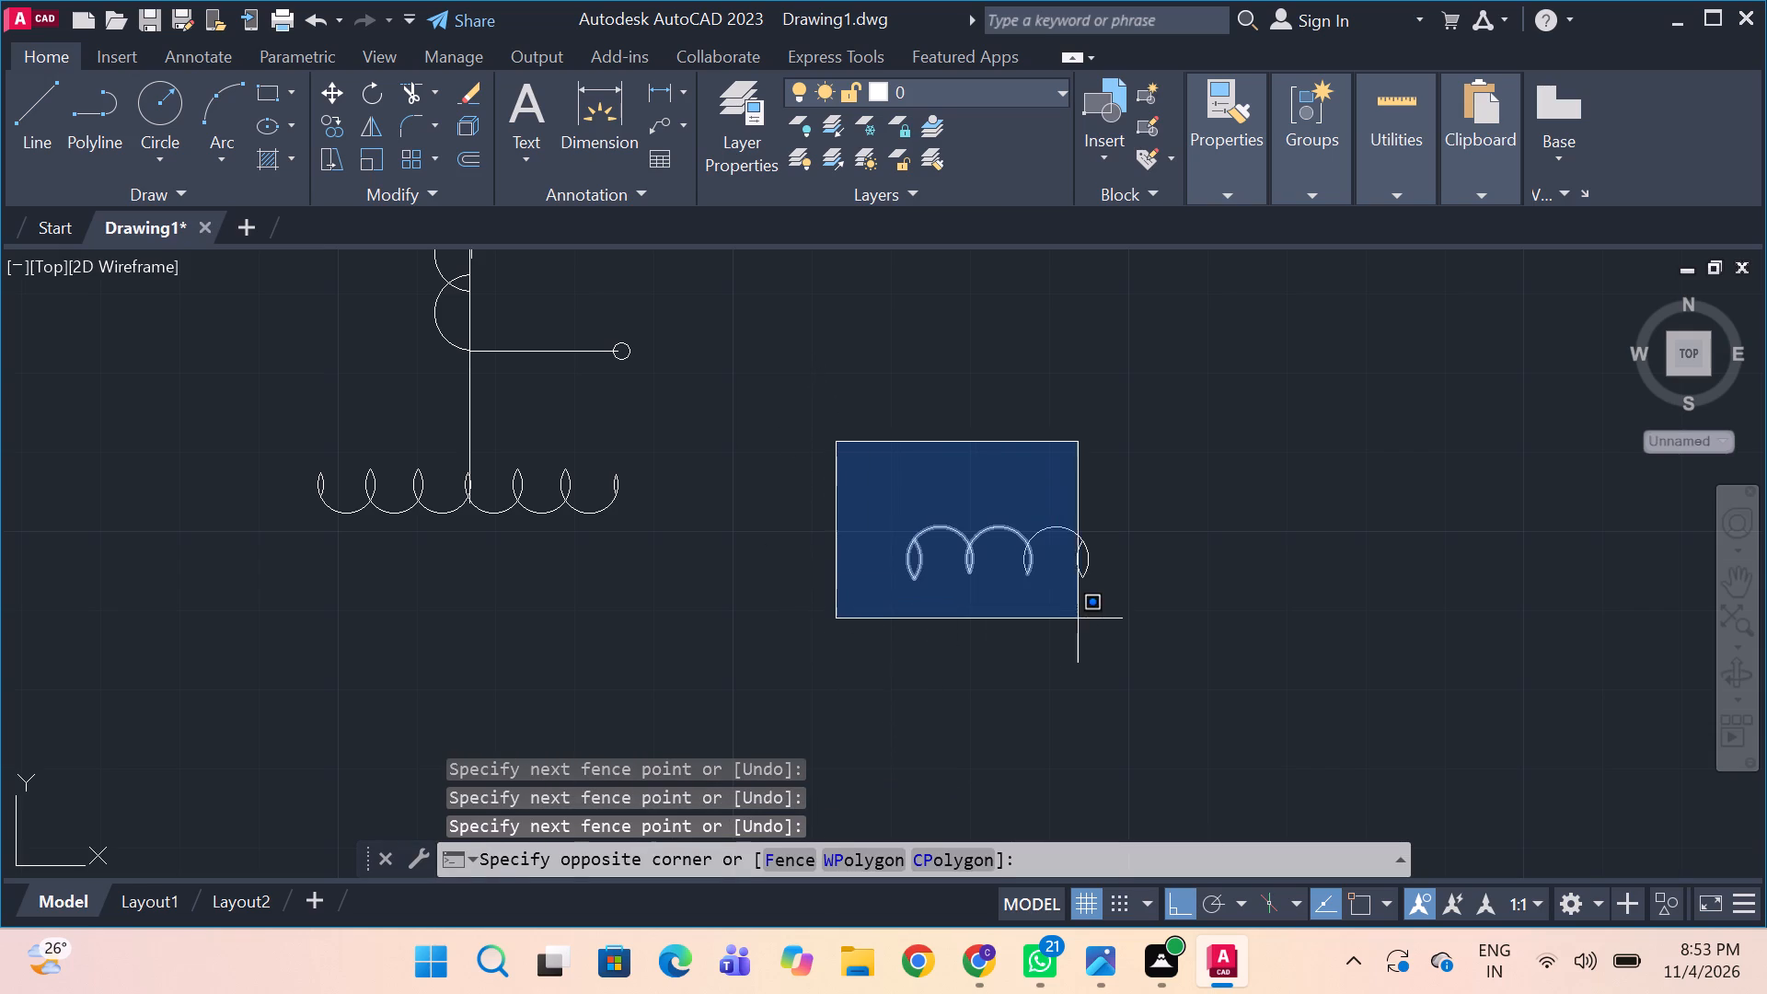
left_click(1128, 615)
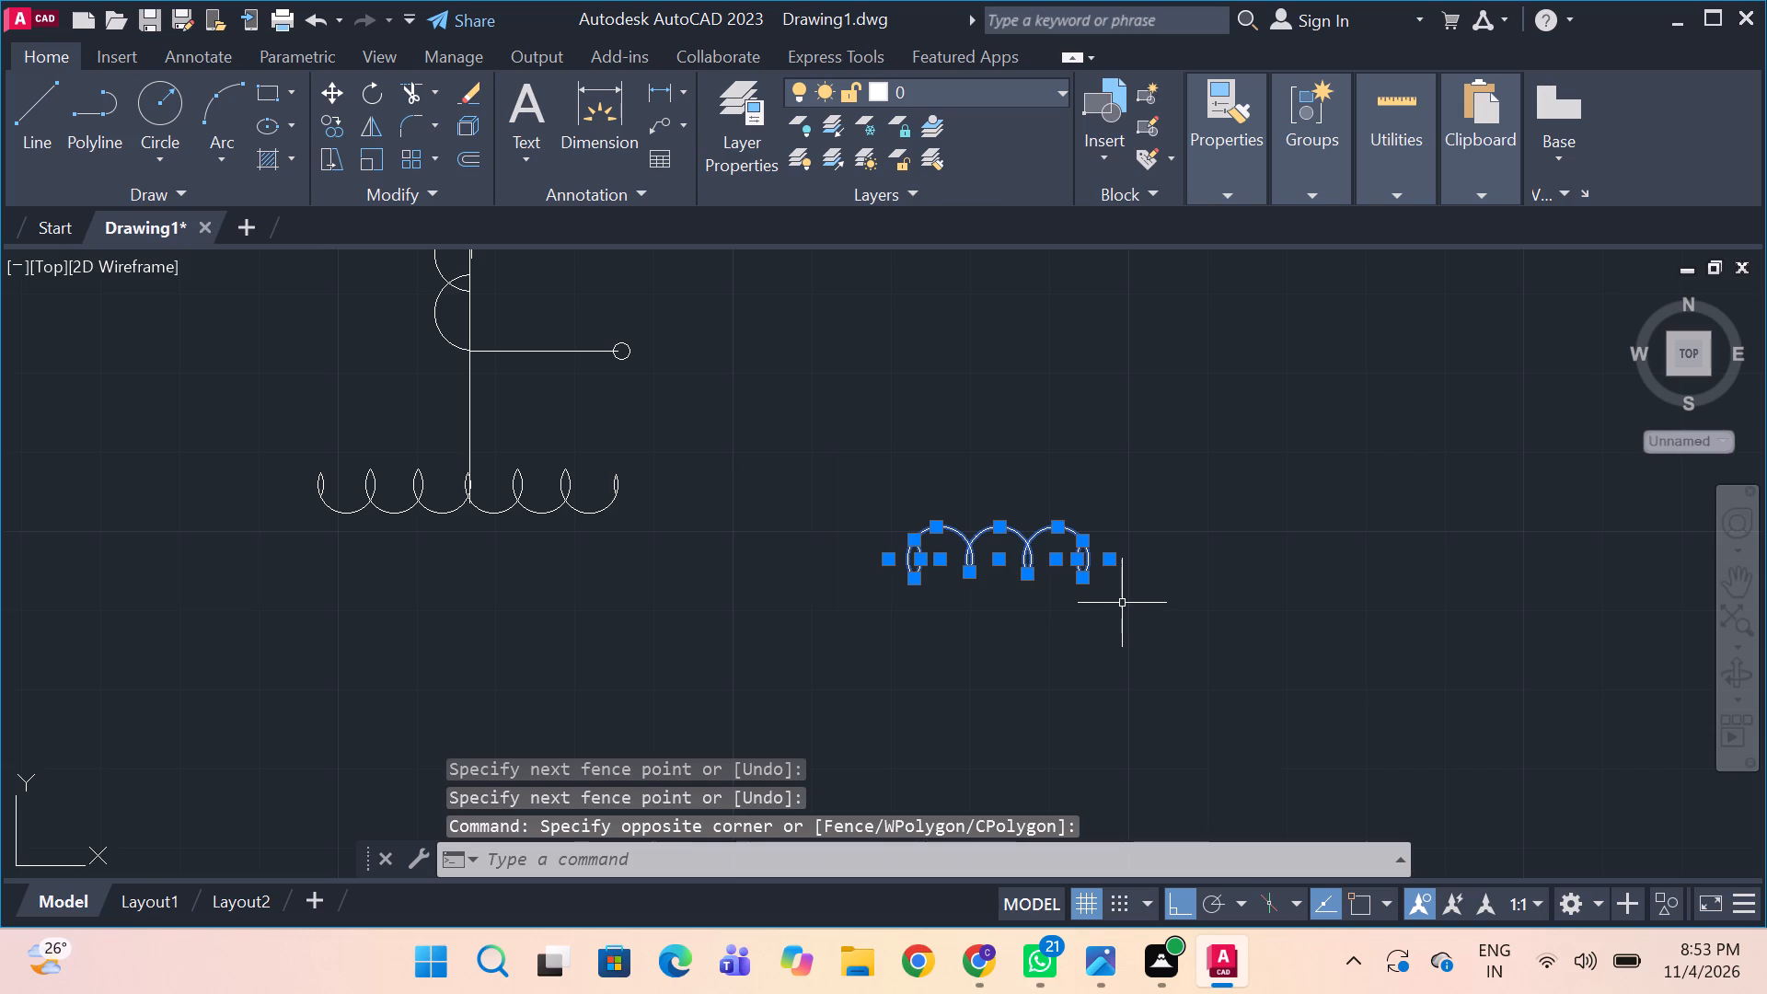
key("ctrl+c")
key("ctrl+v")
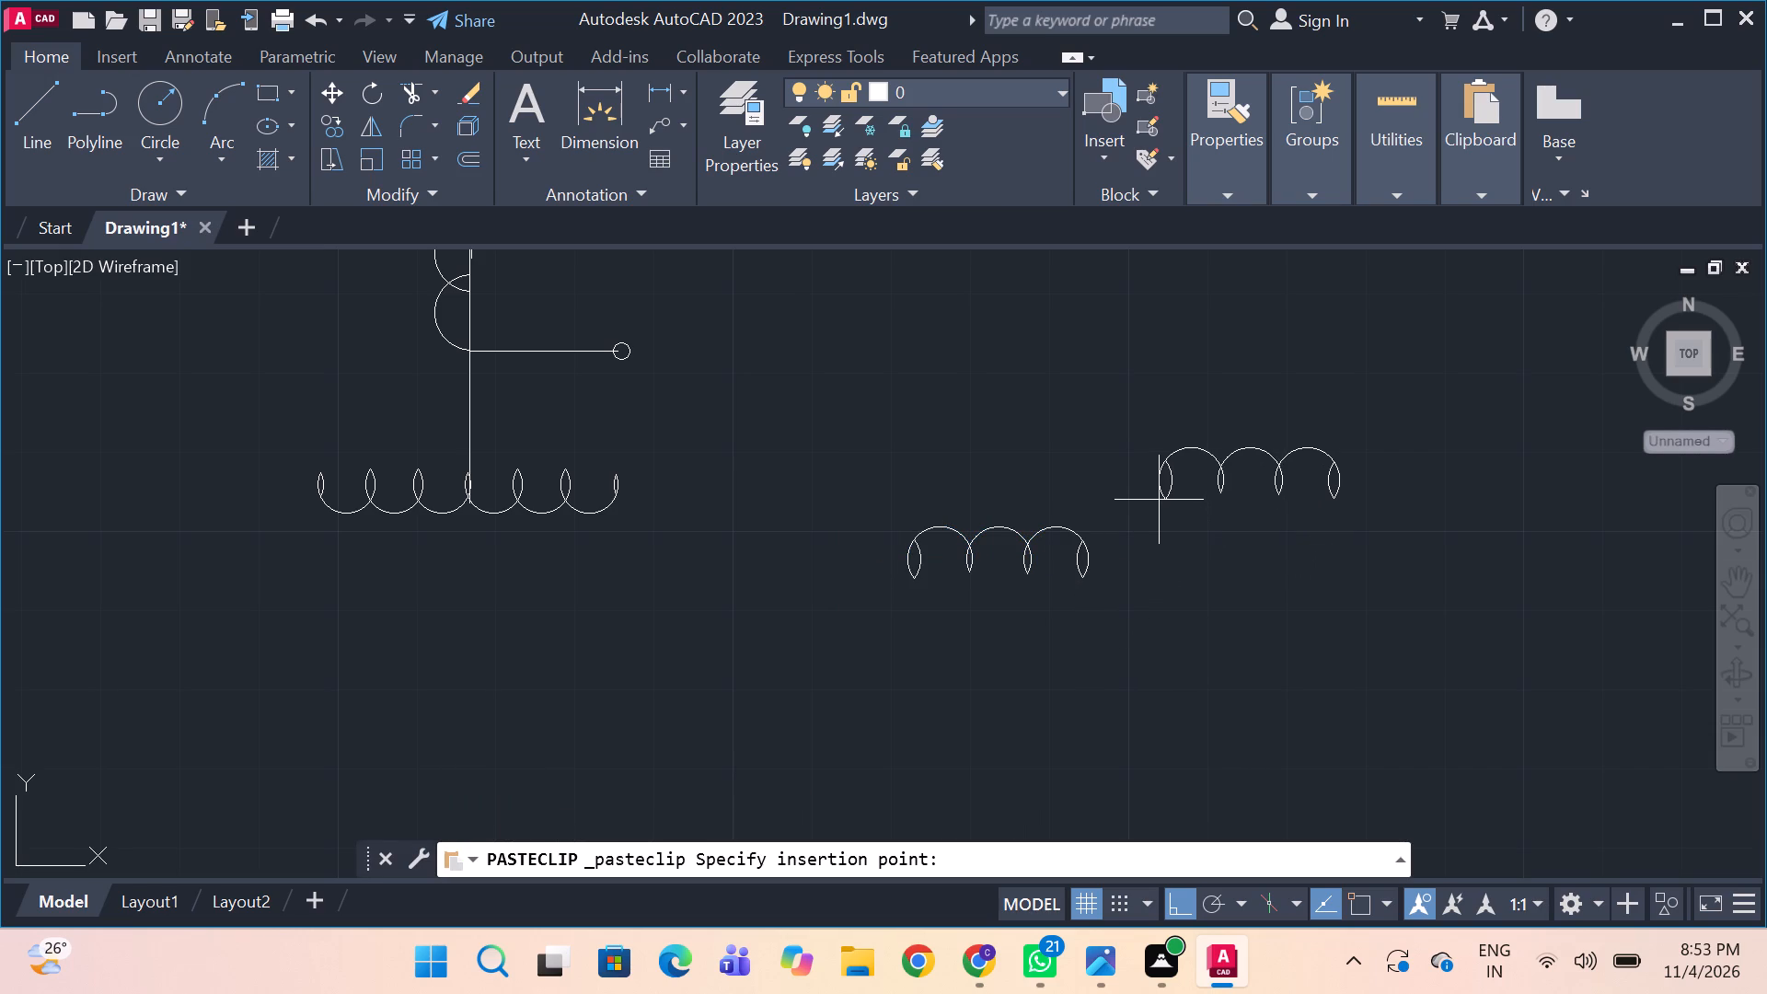
left_click(51, 514)
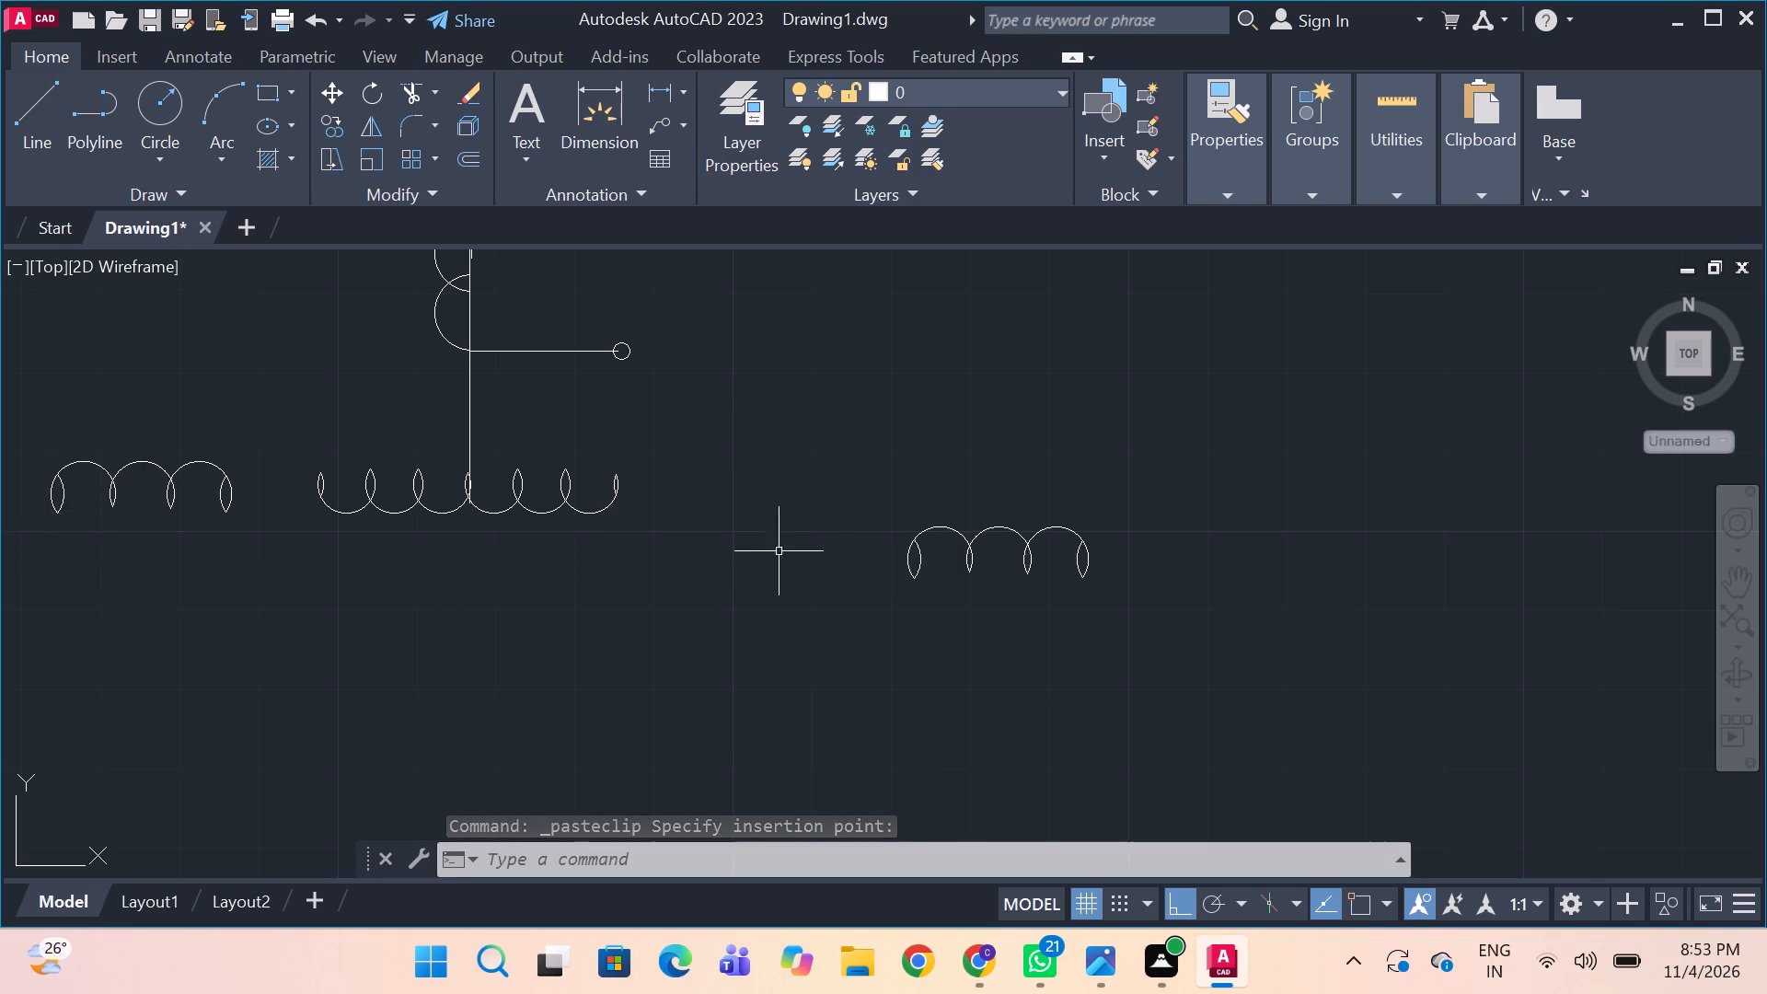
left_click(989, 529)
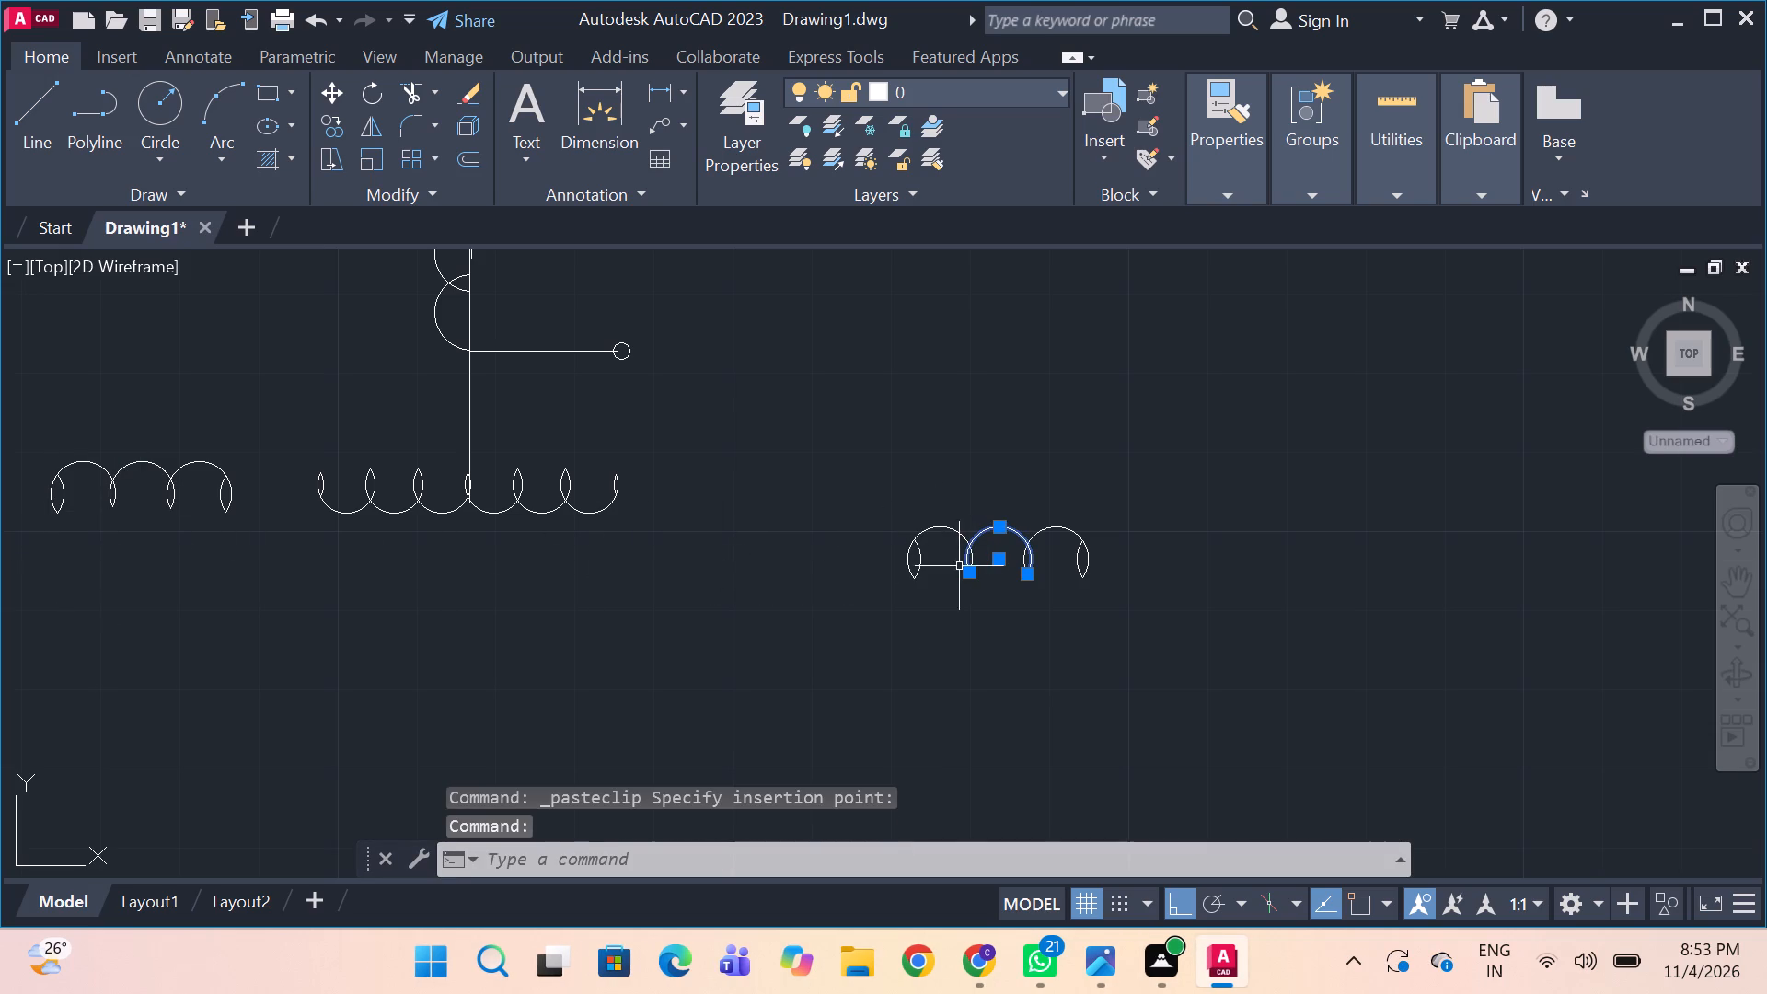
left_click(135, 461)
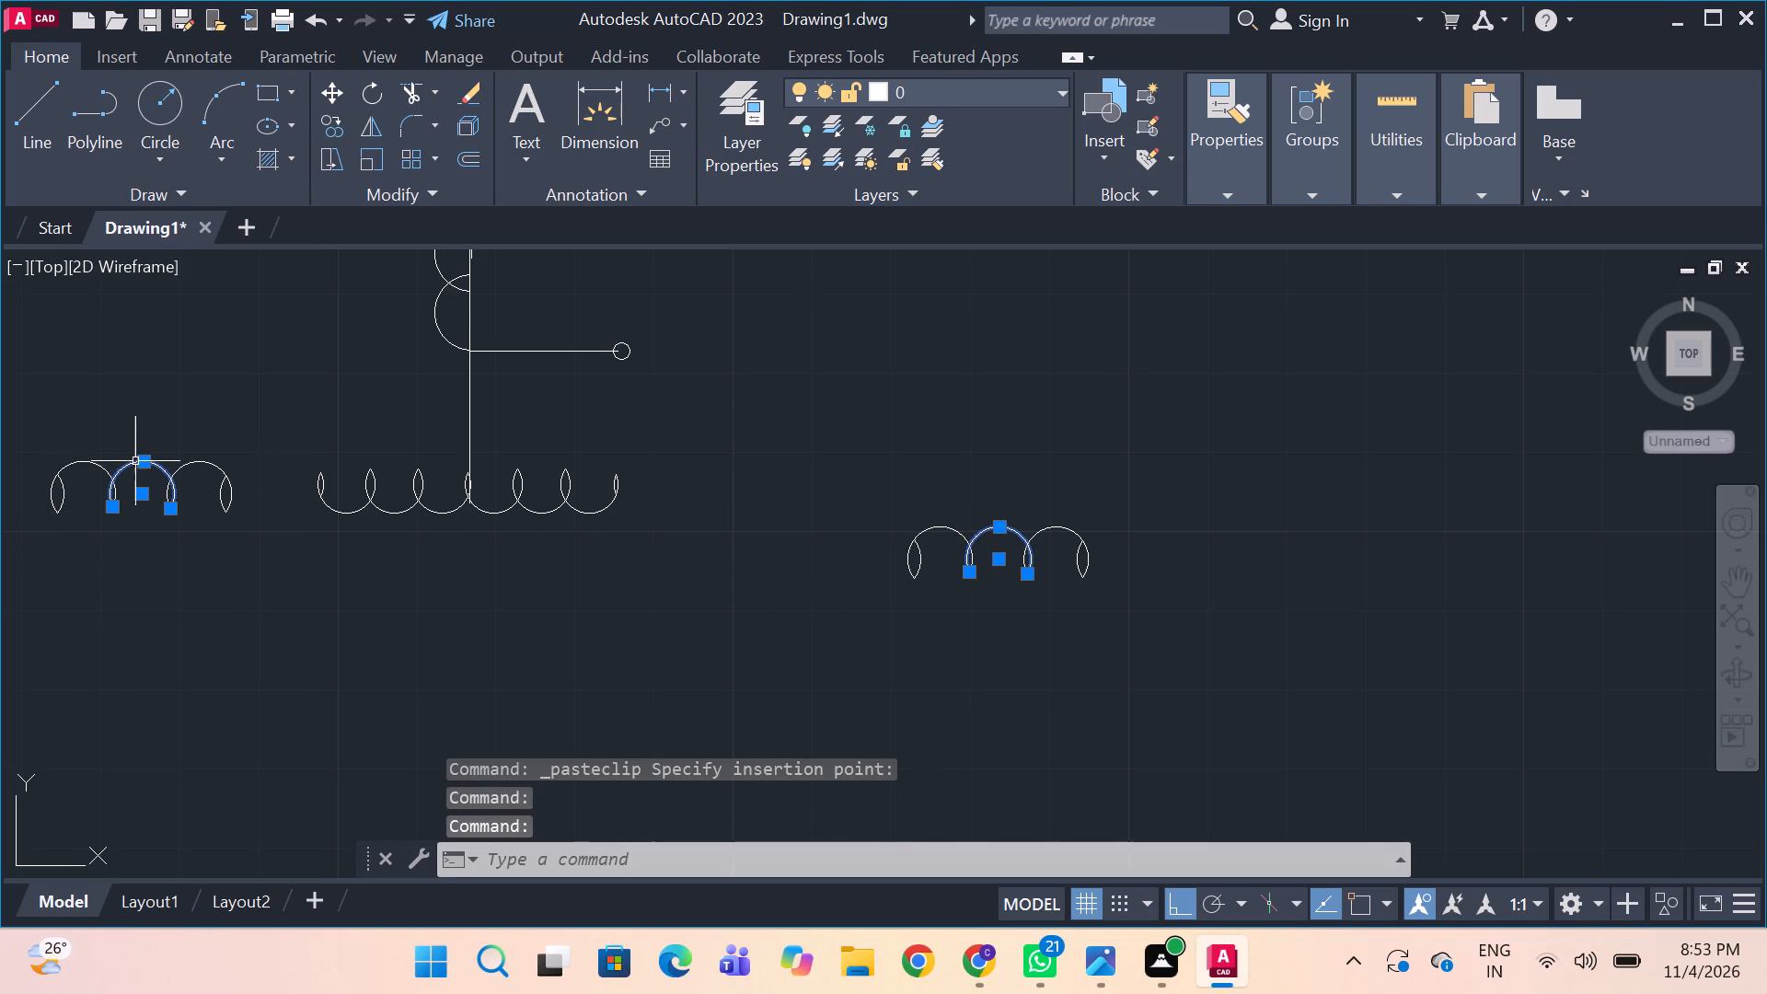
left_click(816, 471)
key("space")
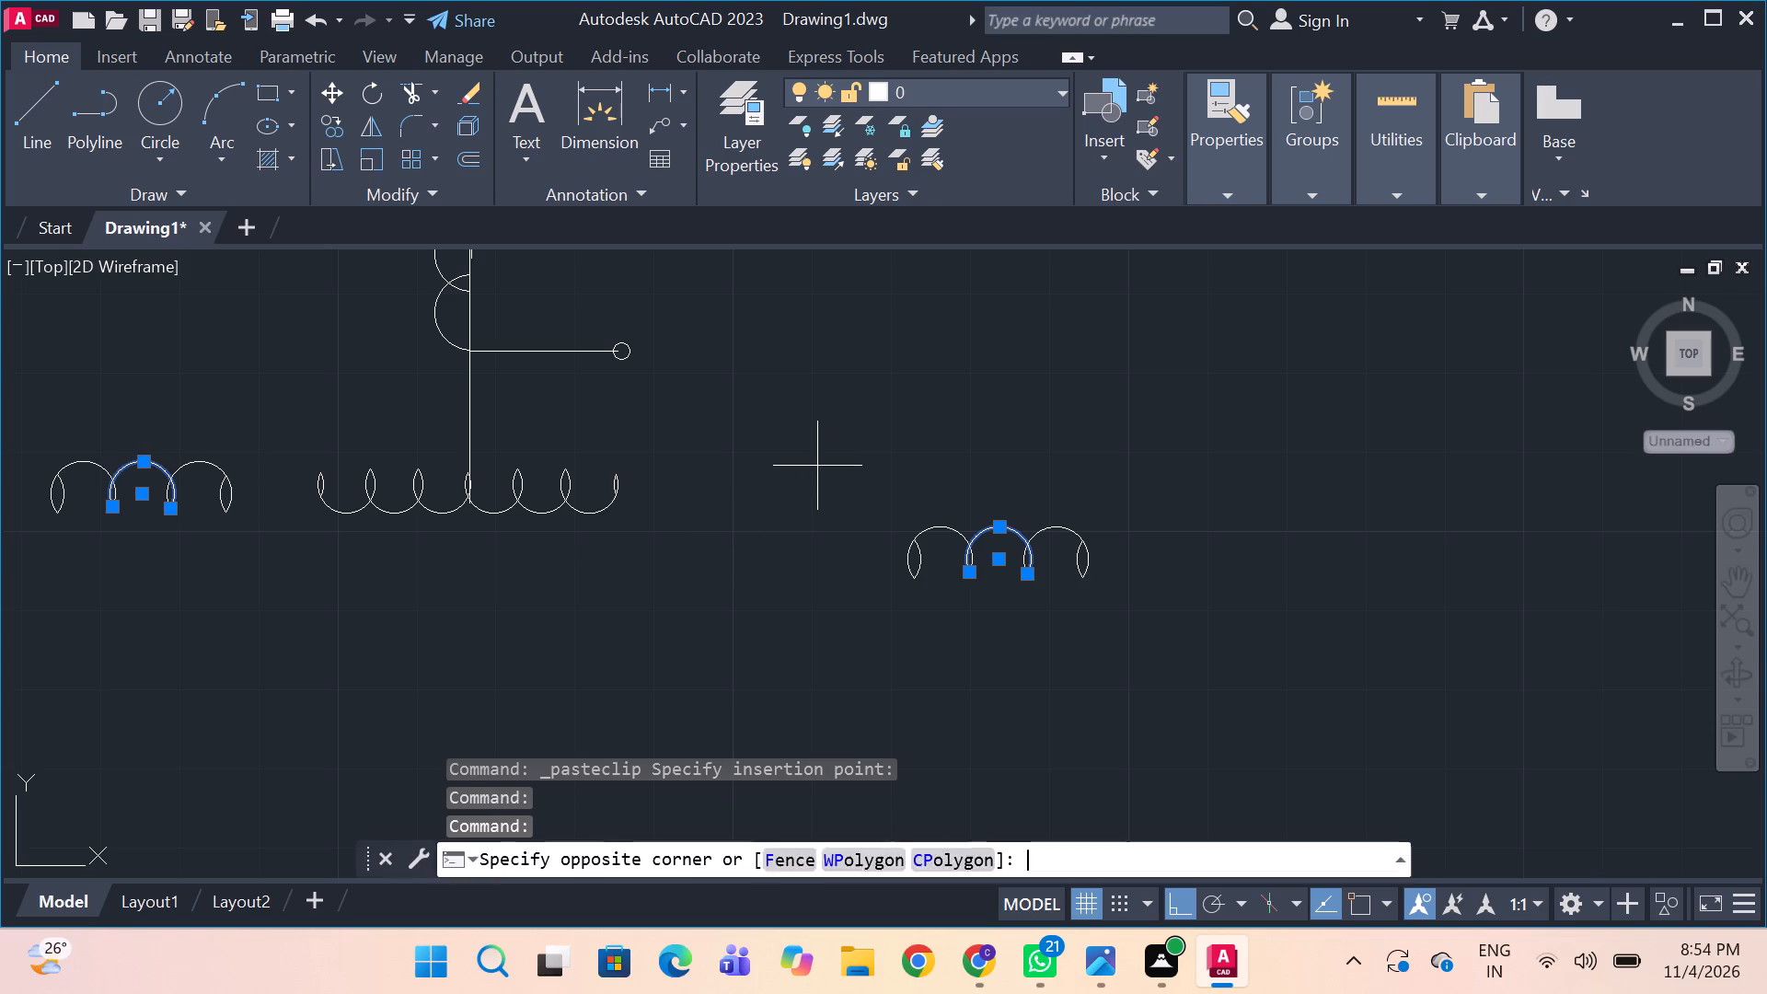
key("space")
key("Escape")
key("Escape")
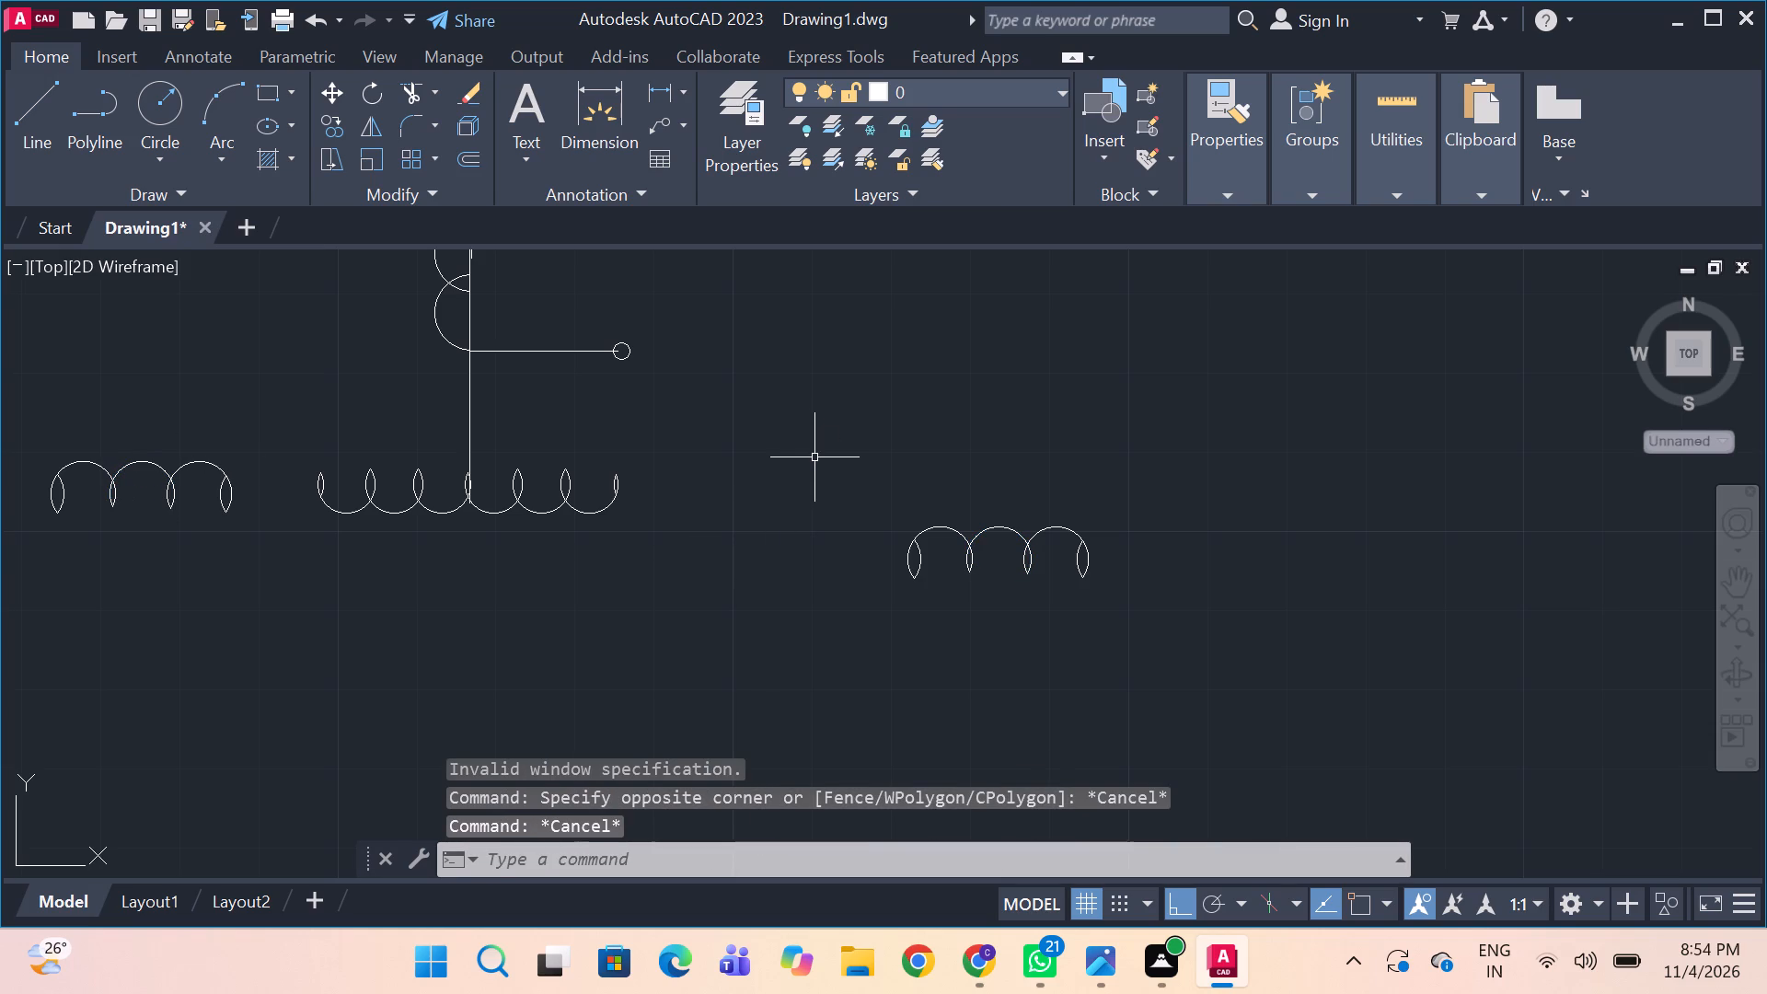
Move the original three-hump winding horizontally to sit just below the six-hump winding, roughly centred on the vertical line.
left_click(862, 501)
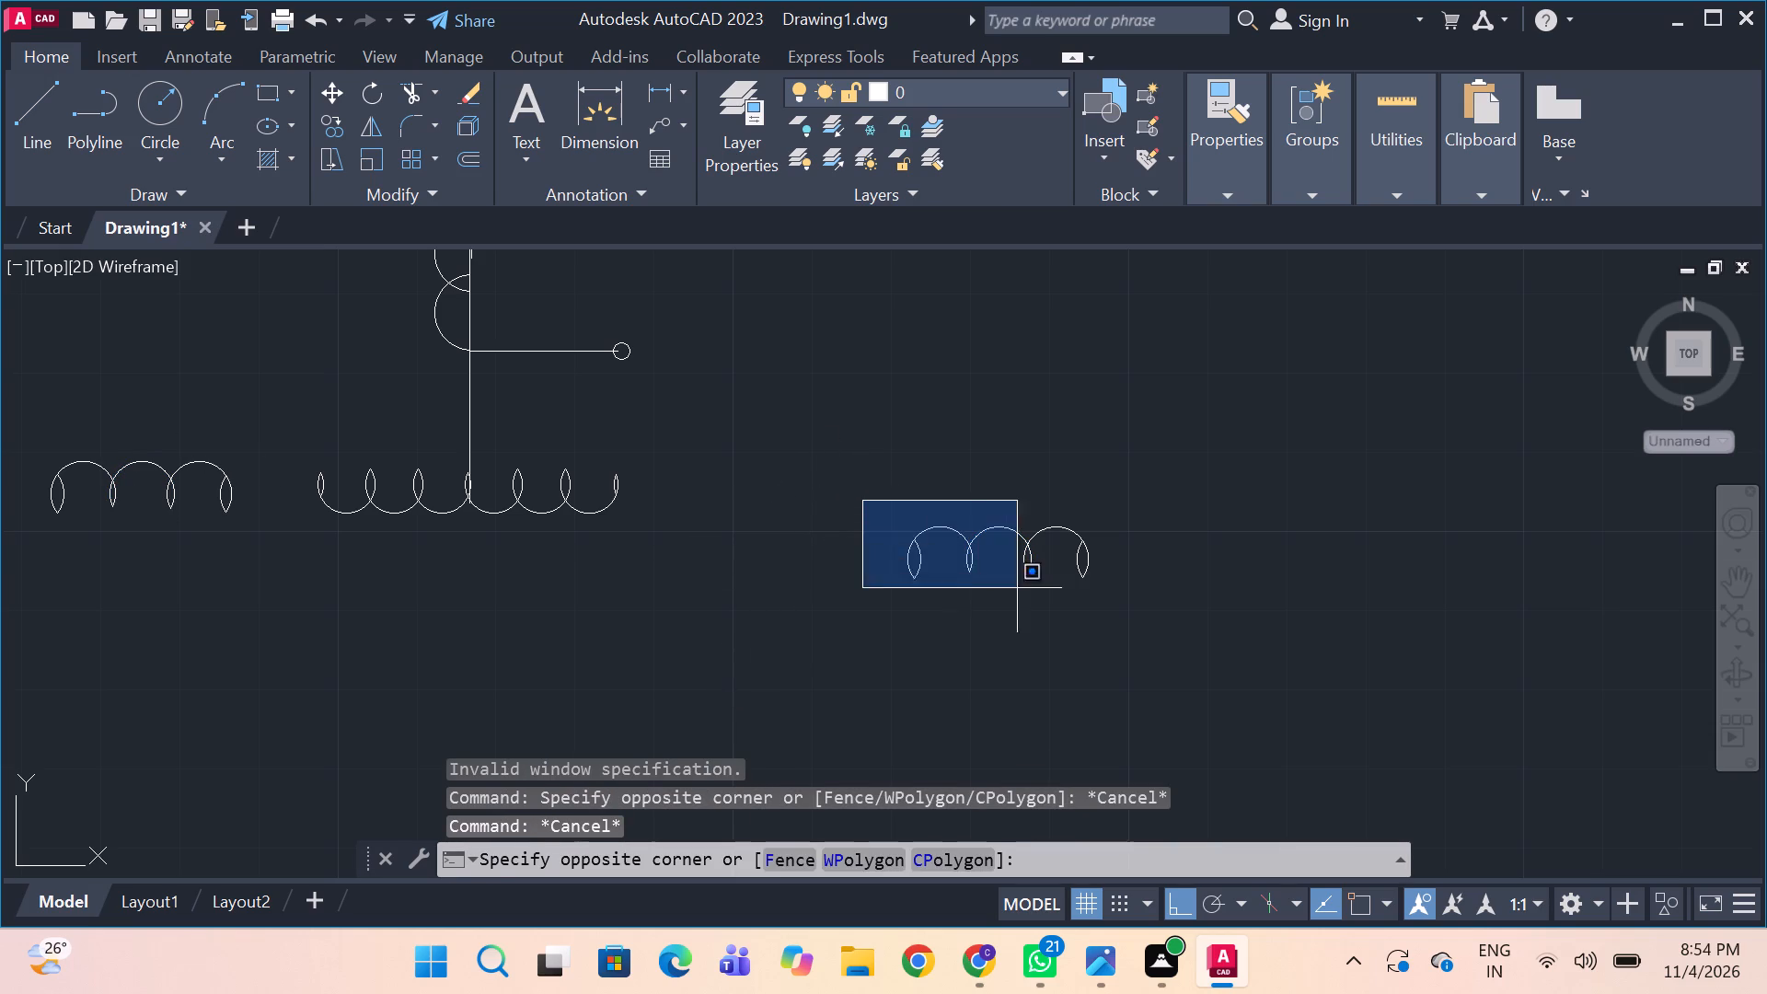
left_click(1139, 613)
key("m")
key("space")
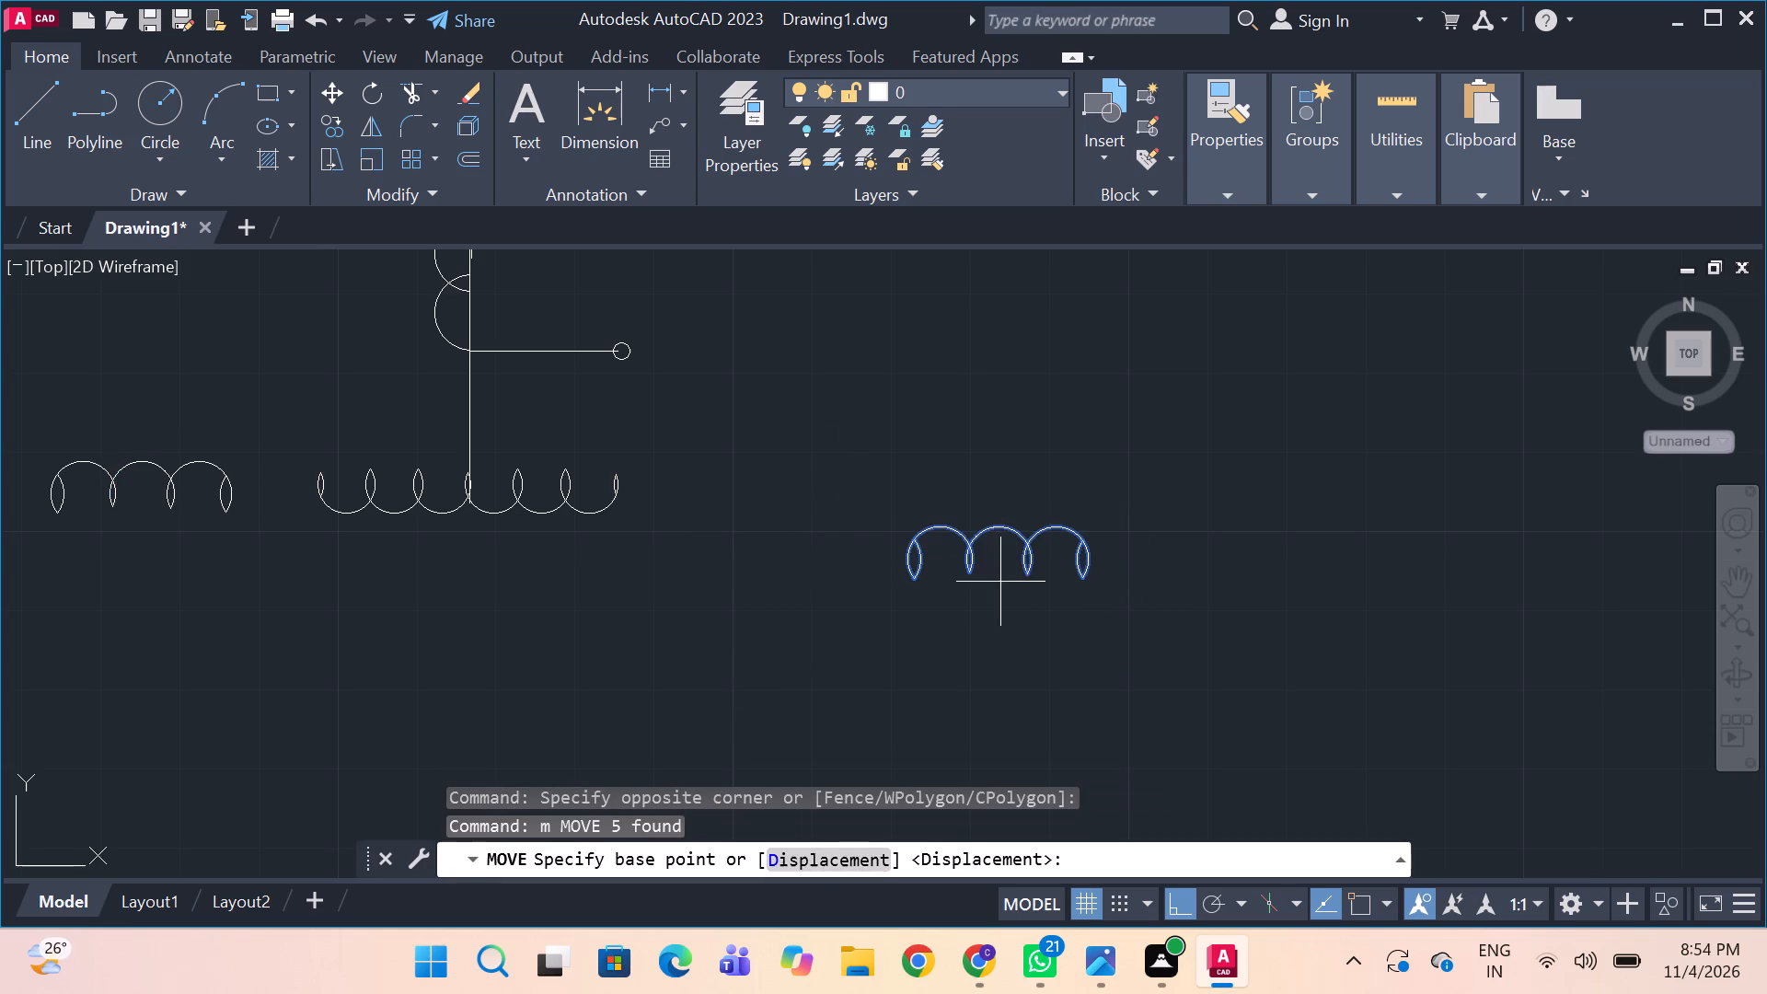
left_click_drag(996, 526, 984, 531)
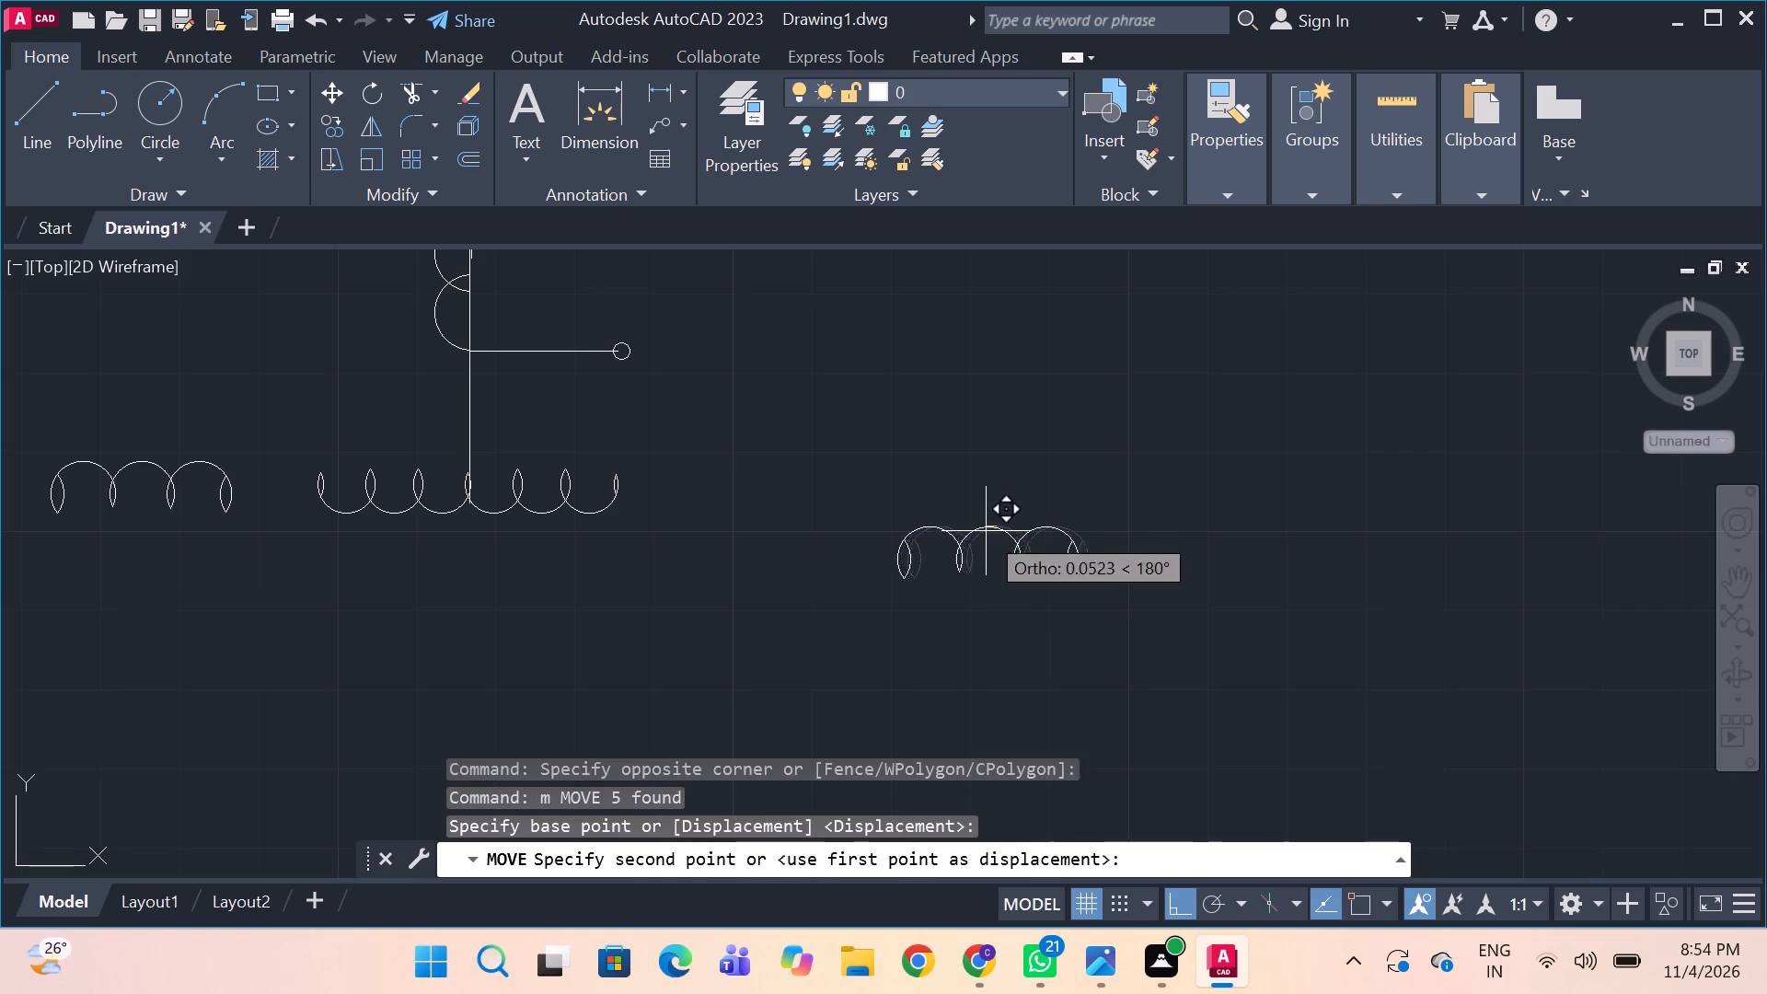
left_click_drag(984, 531, 447, 630)
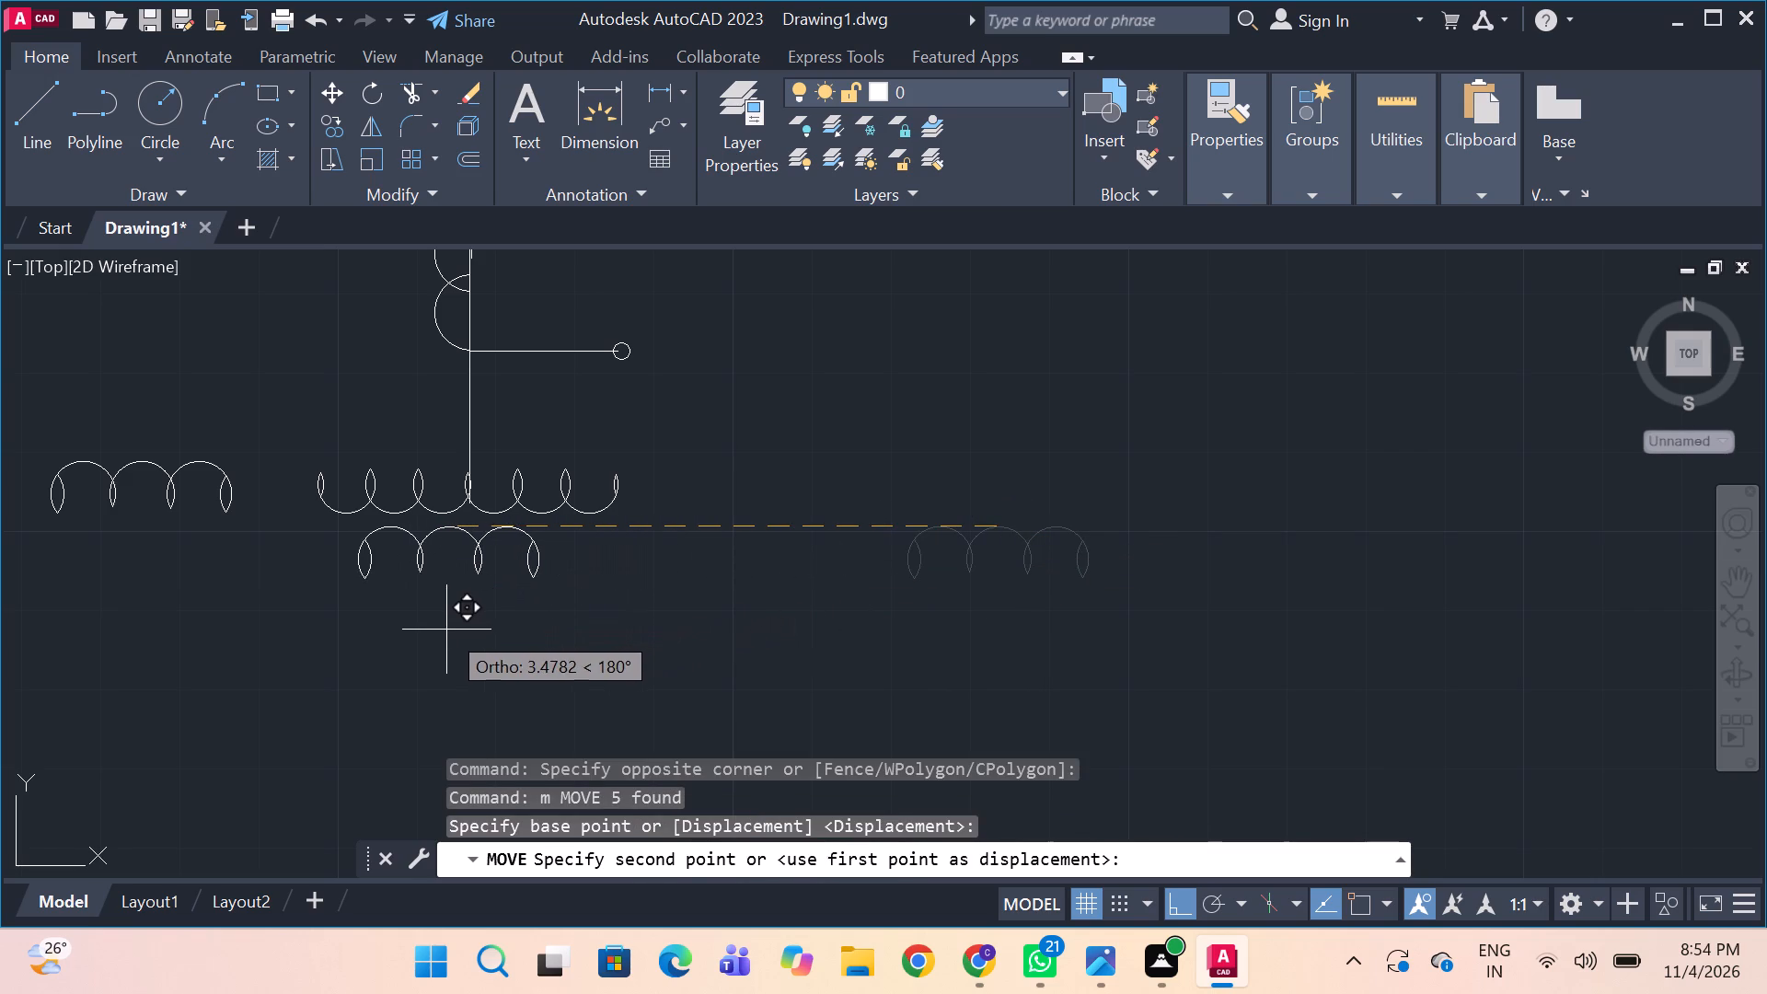
left_click_drag(447, 630, 456, 655)
left_click(456, 656)
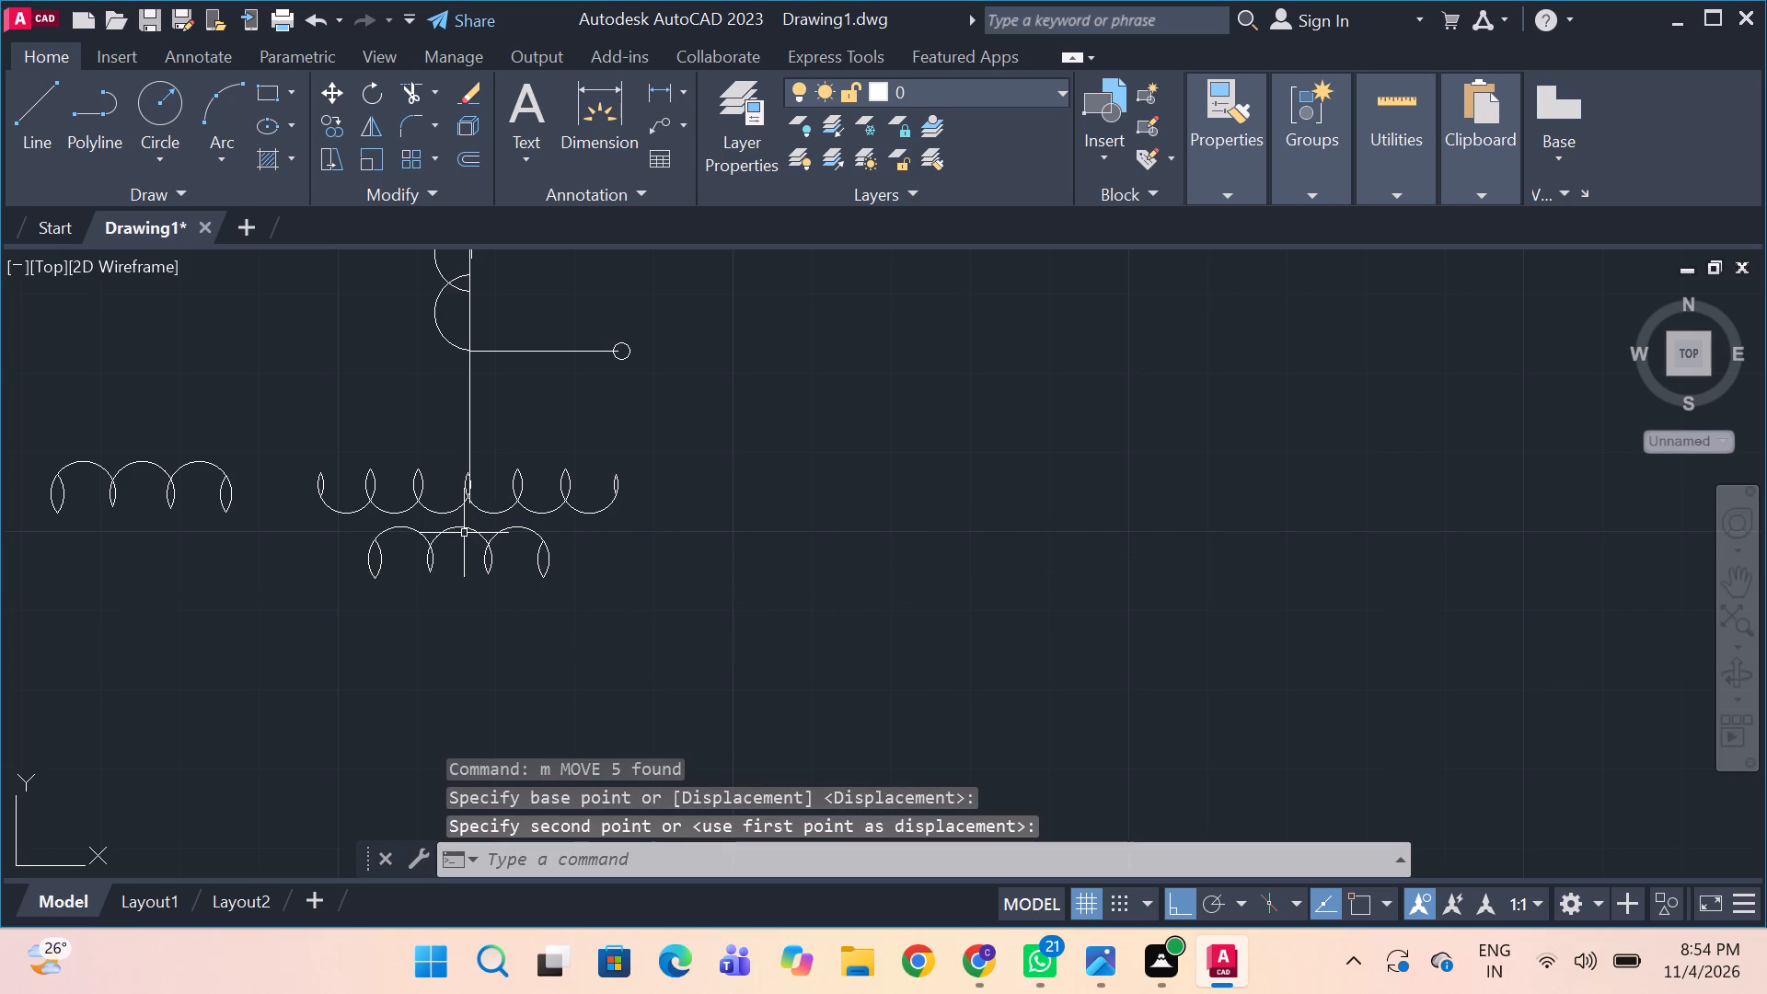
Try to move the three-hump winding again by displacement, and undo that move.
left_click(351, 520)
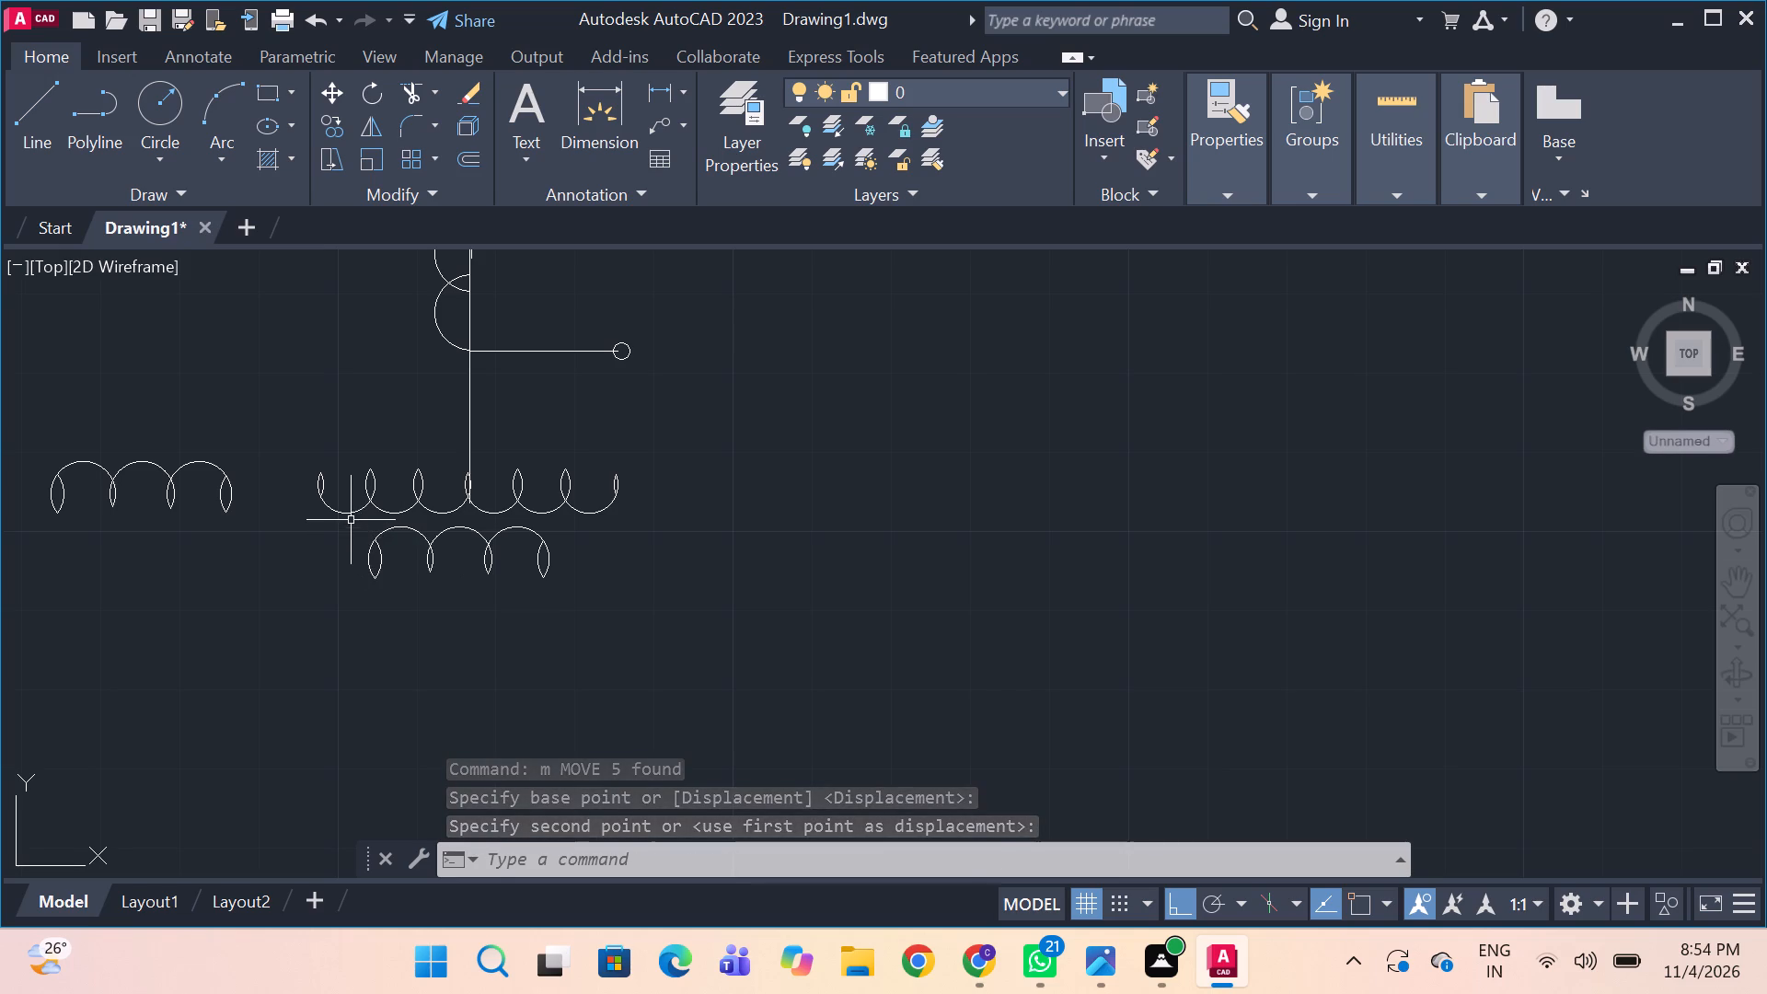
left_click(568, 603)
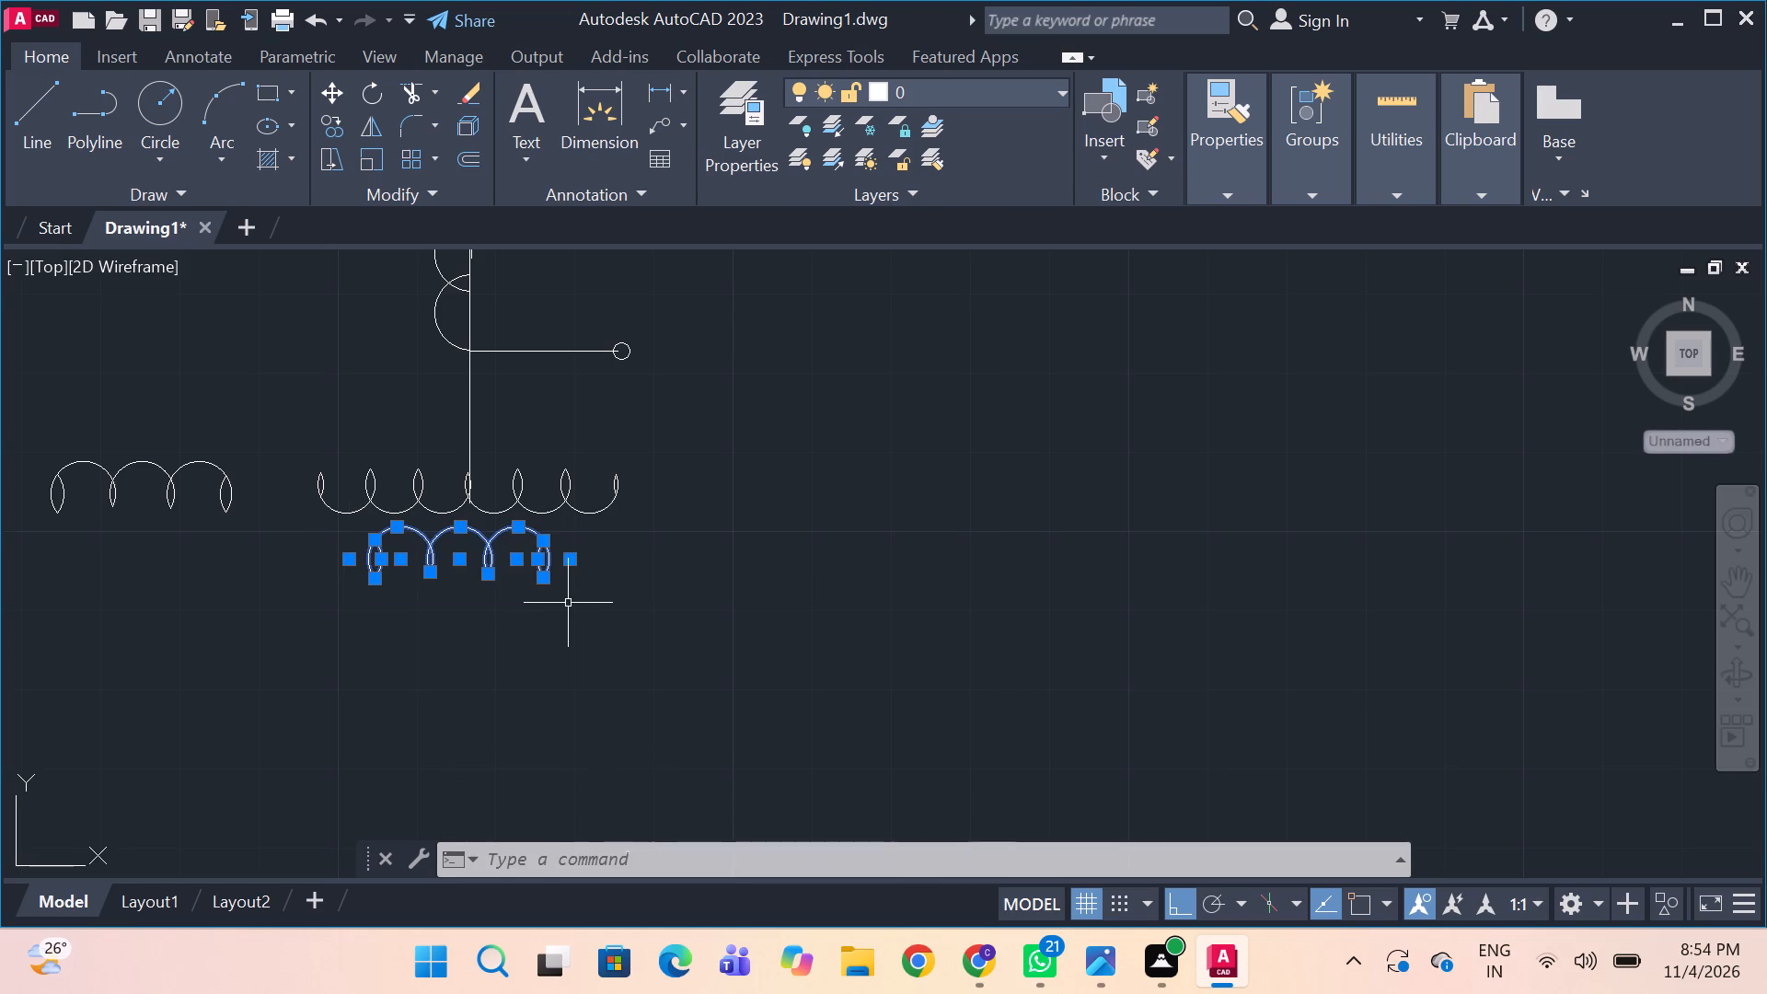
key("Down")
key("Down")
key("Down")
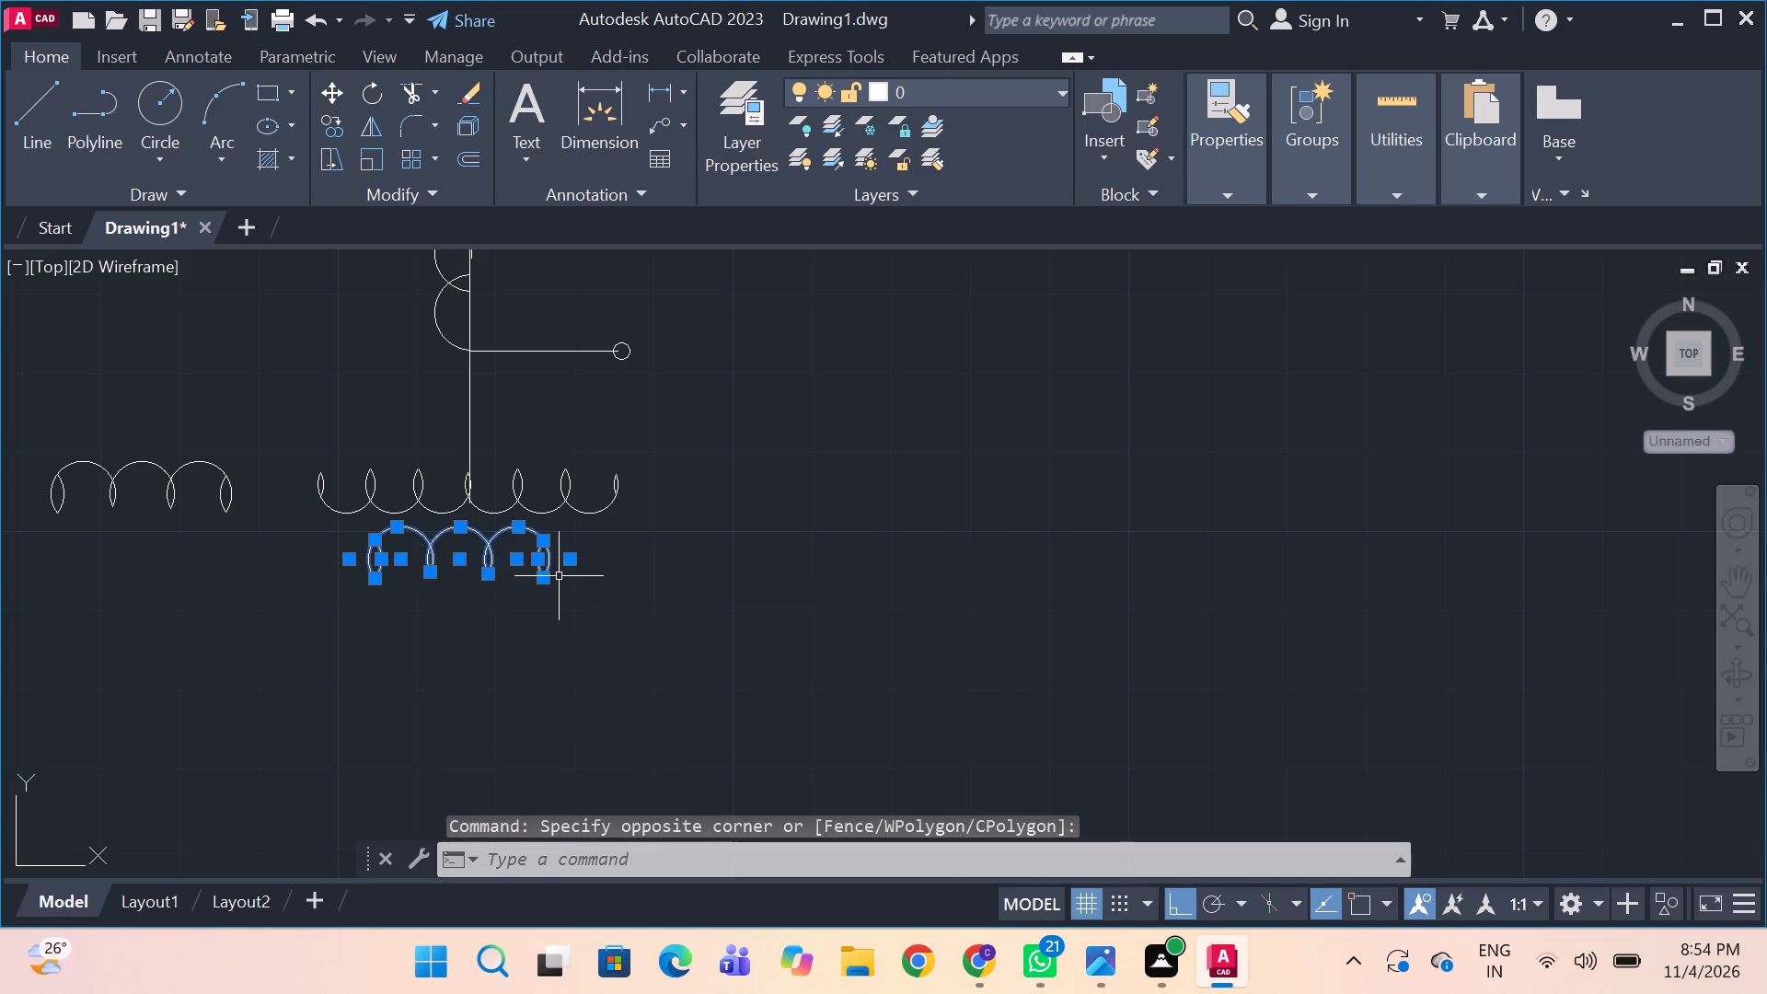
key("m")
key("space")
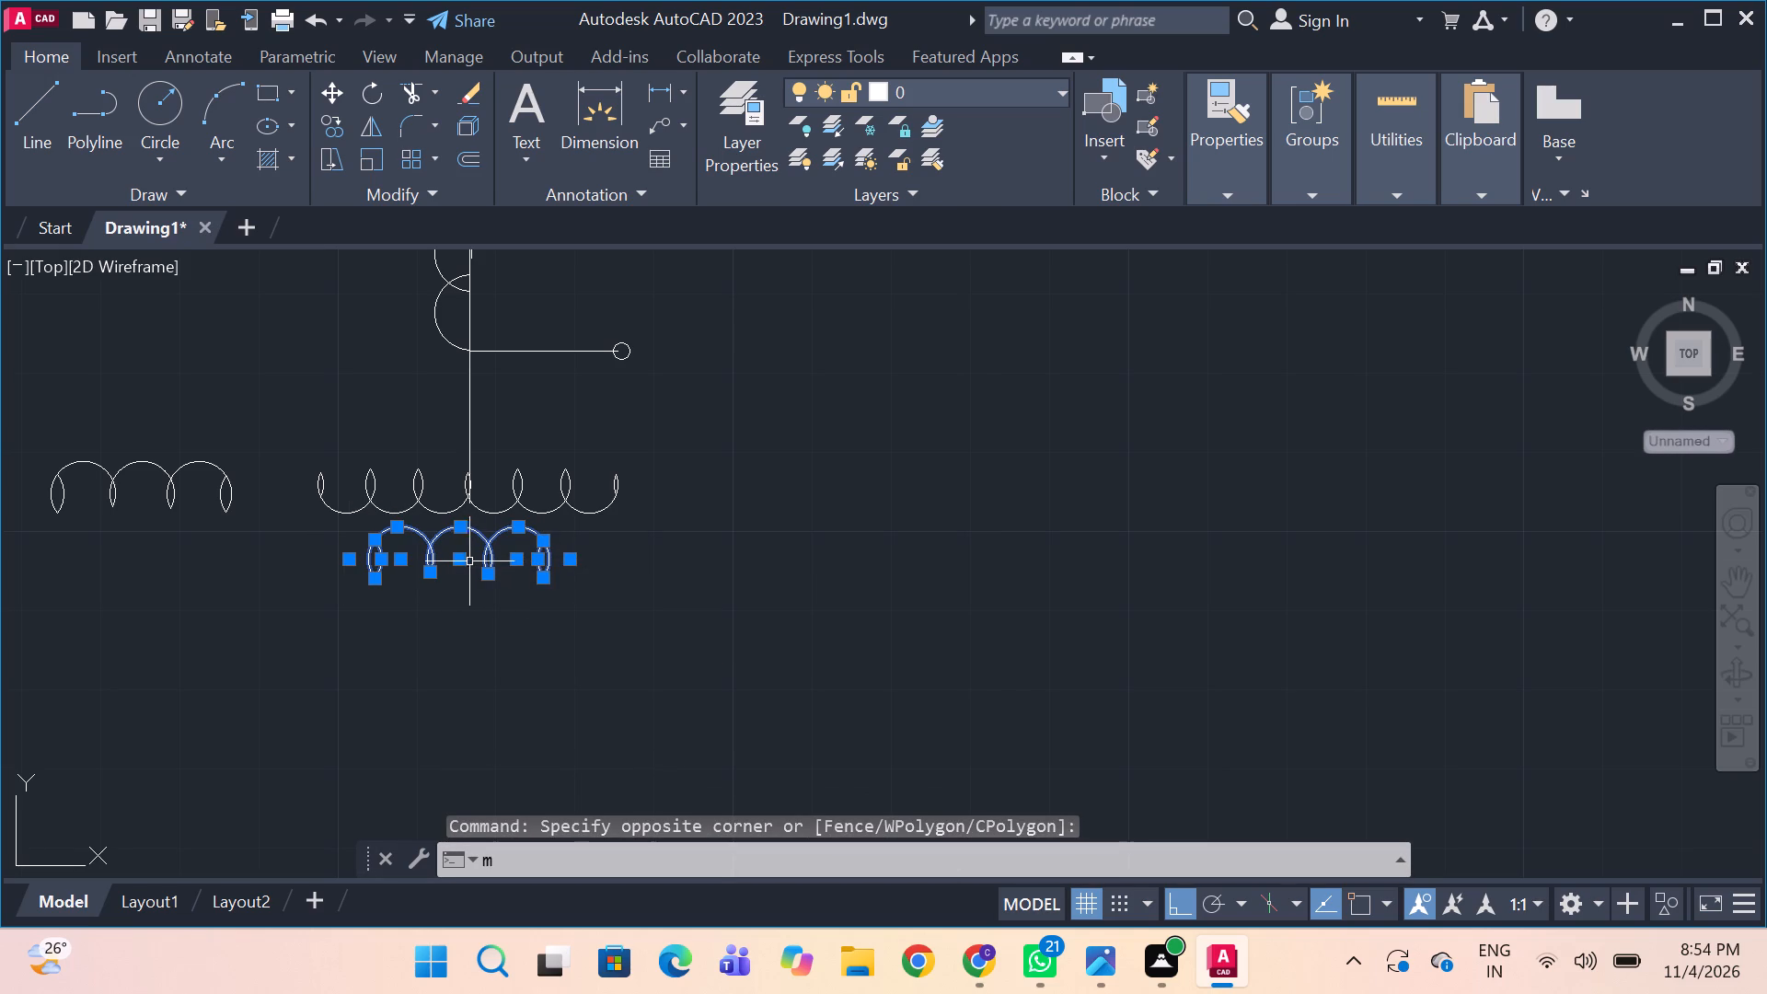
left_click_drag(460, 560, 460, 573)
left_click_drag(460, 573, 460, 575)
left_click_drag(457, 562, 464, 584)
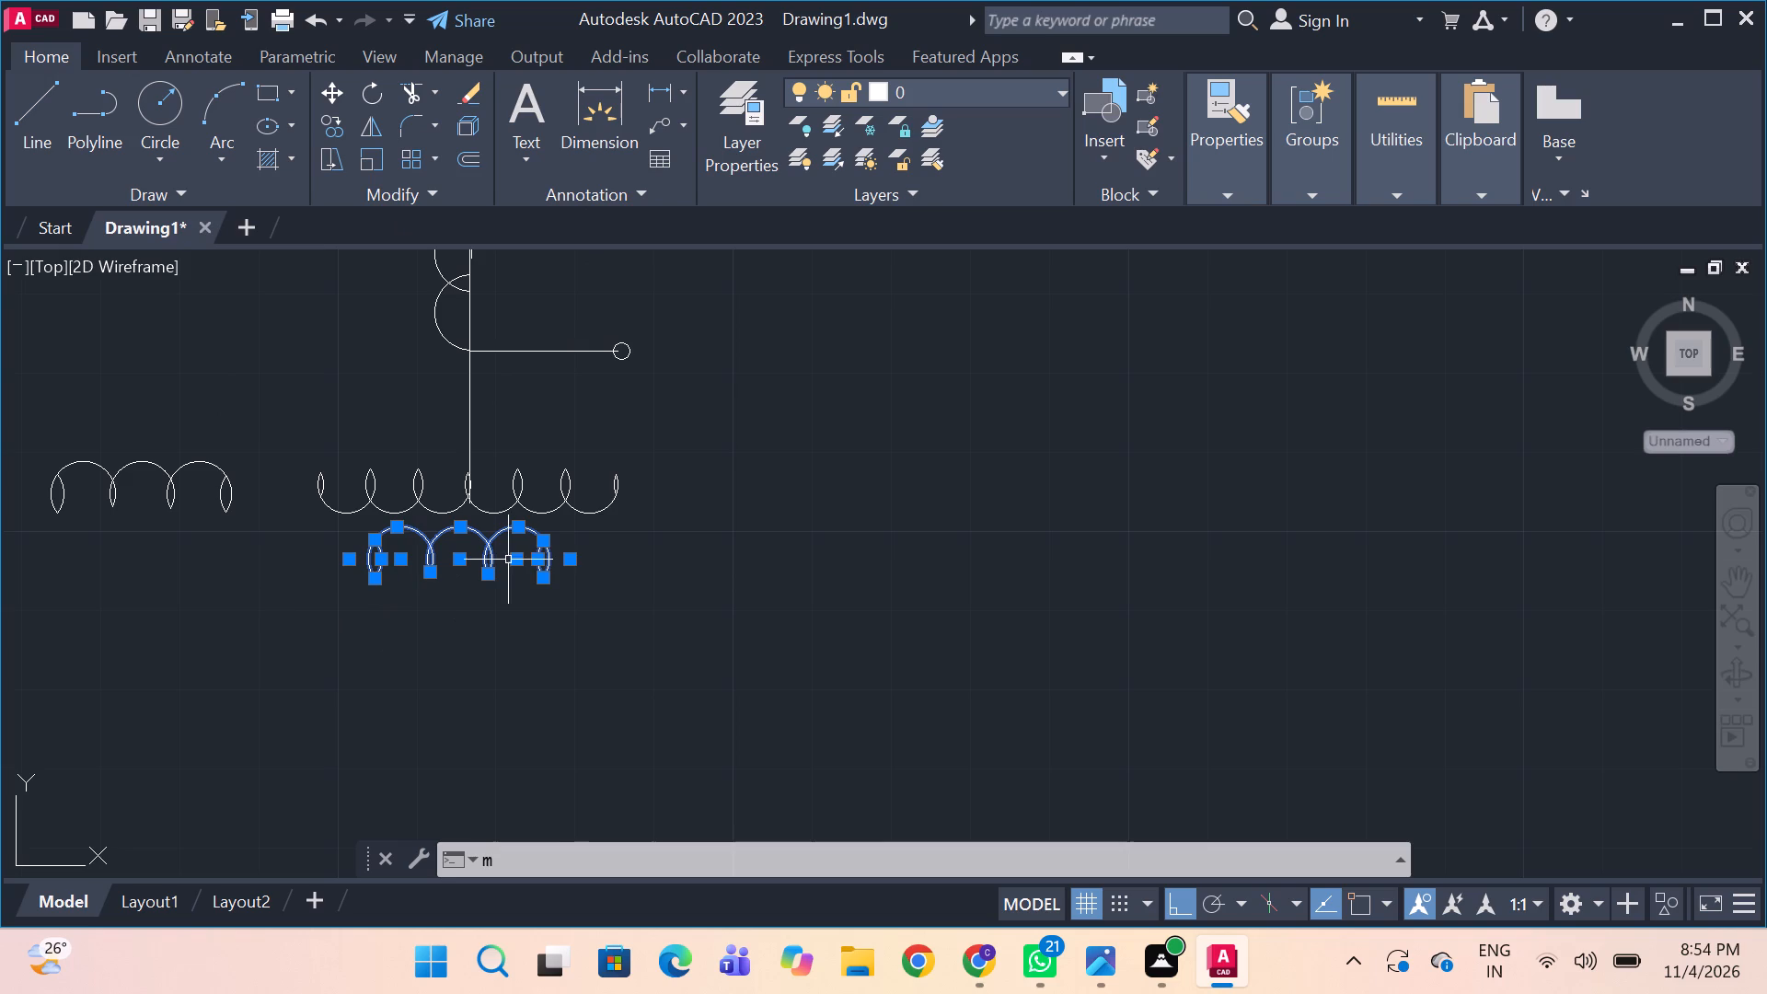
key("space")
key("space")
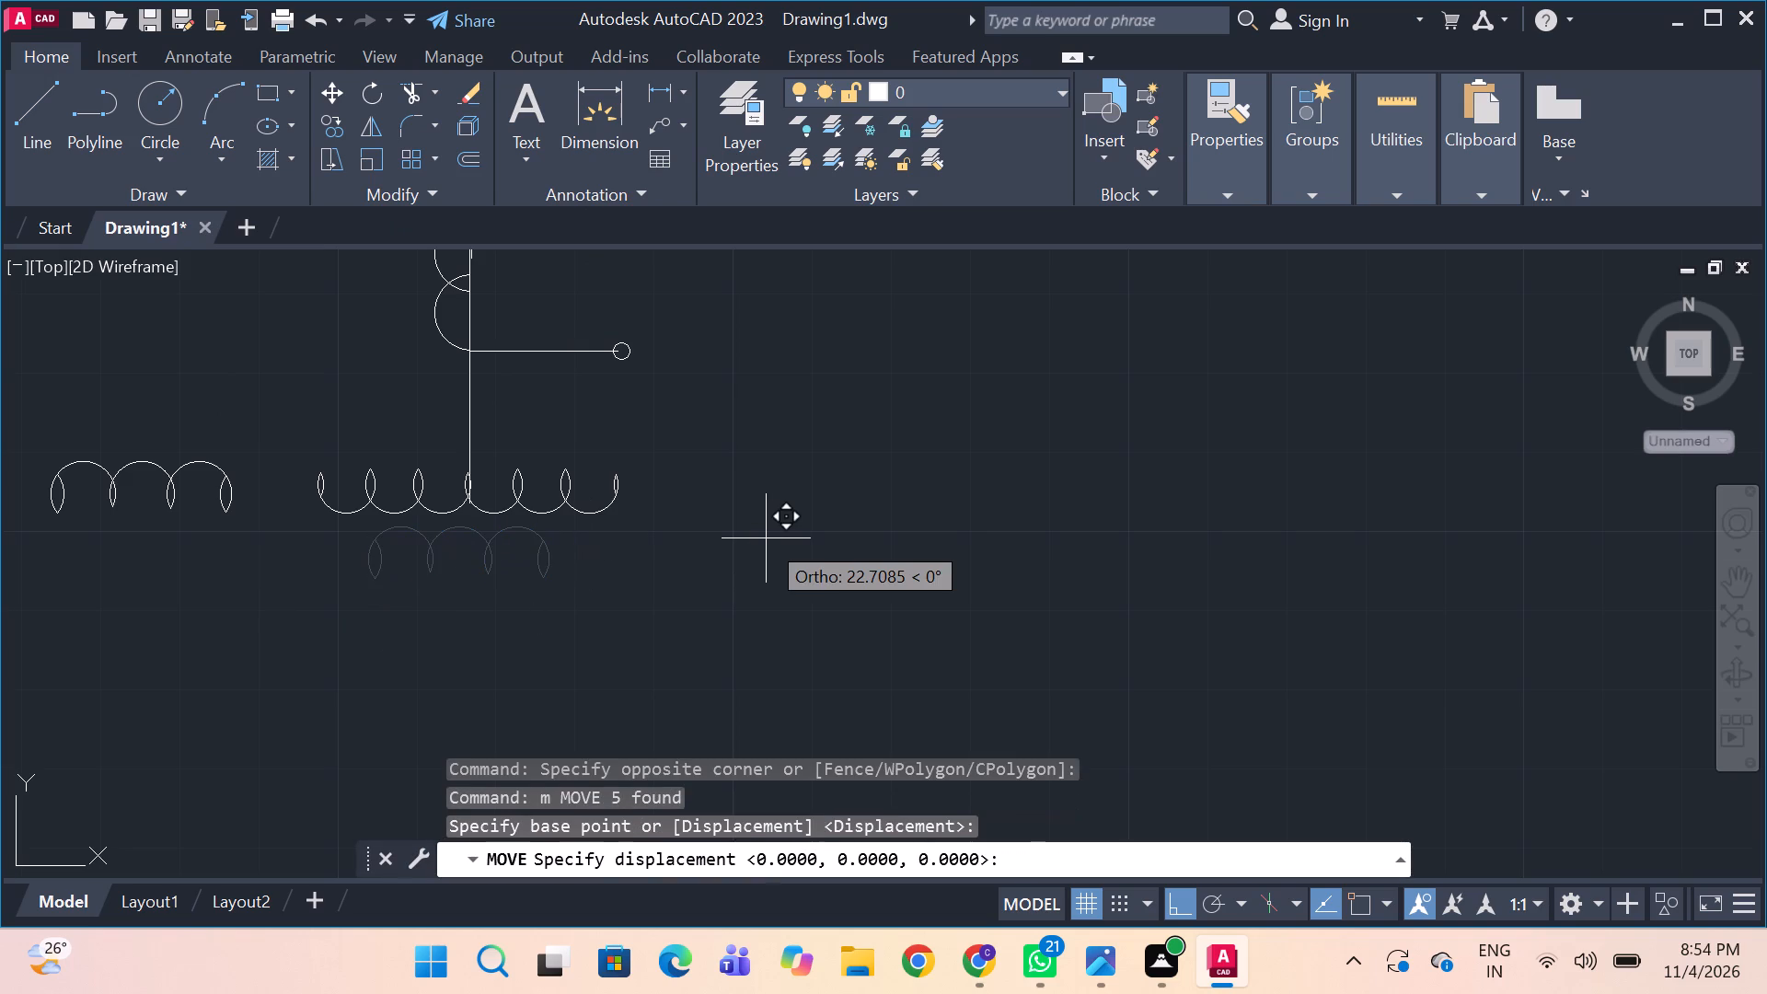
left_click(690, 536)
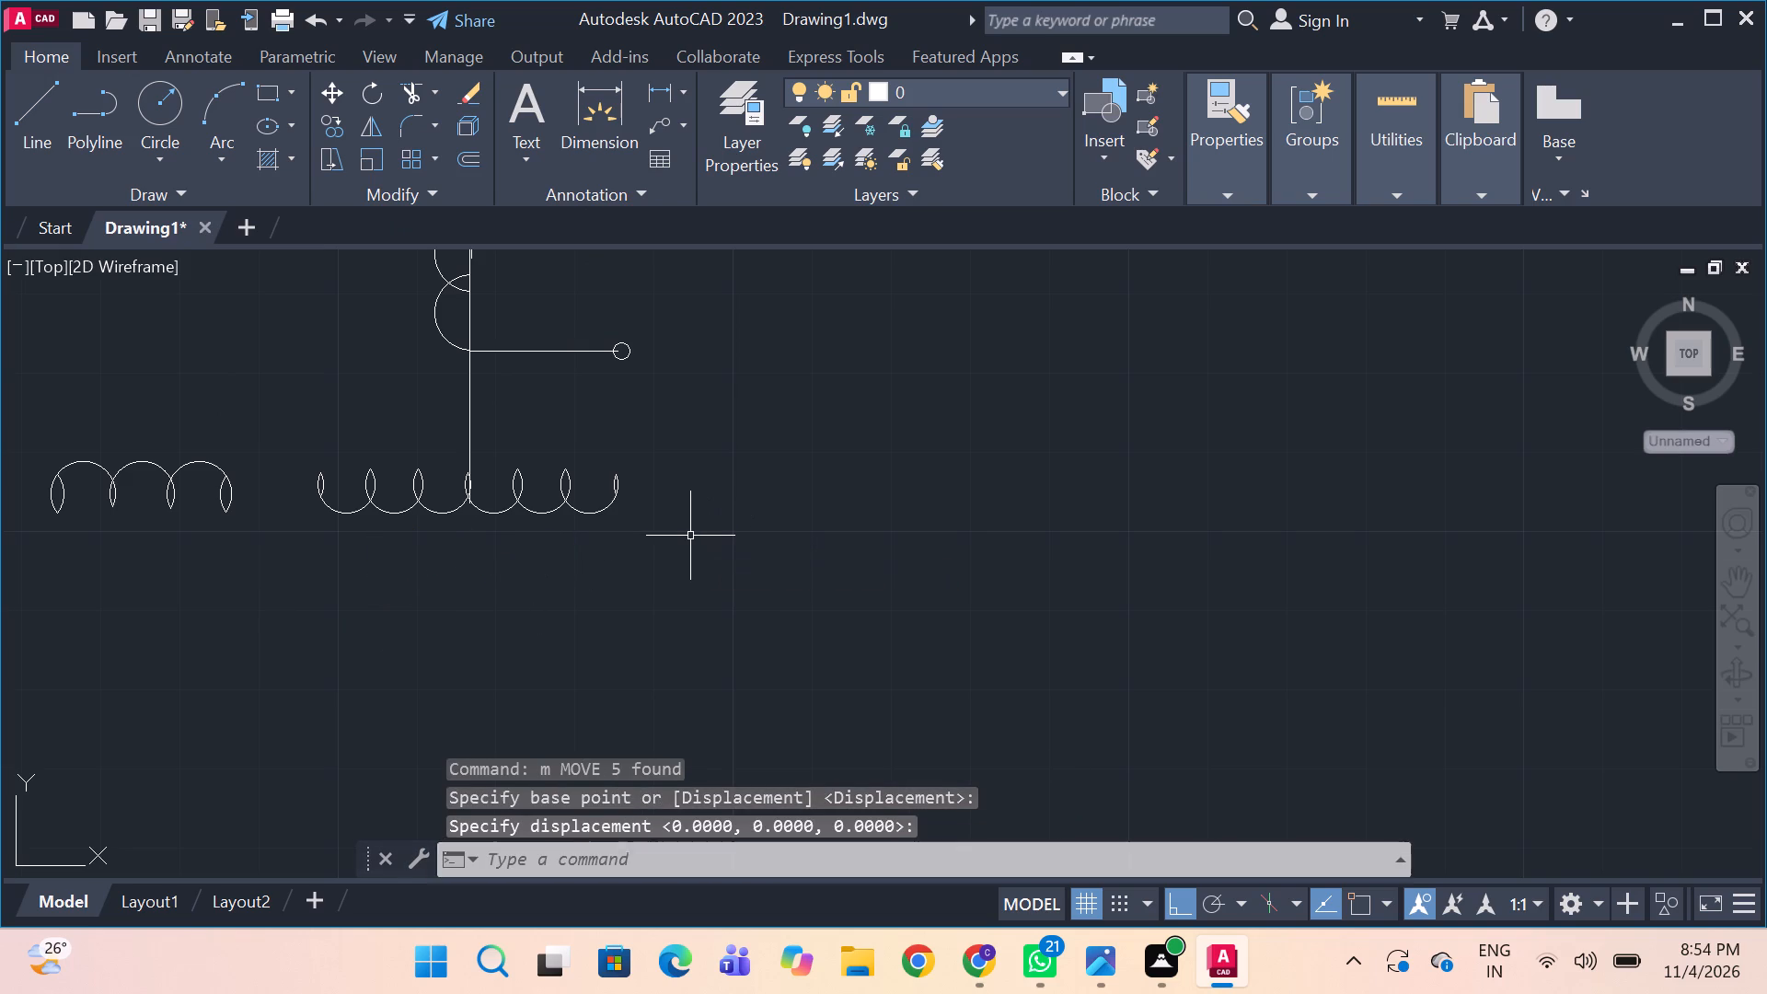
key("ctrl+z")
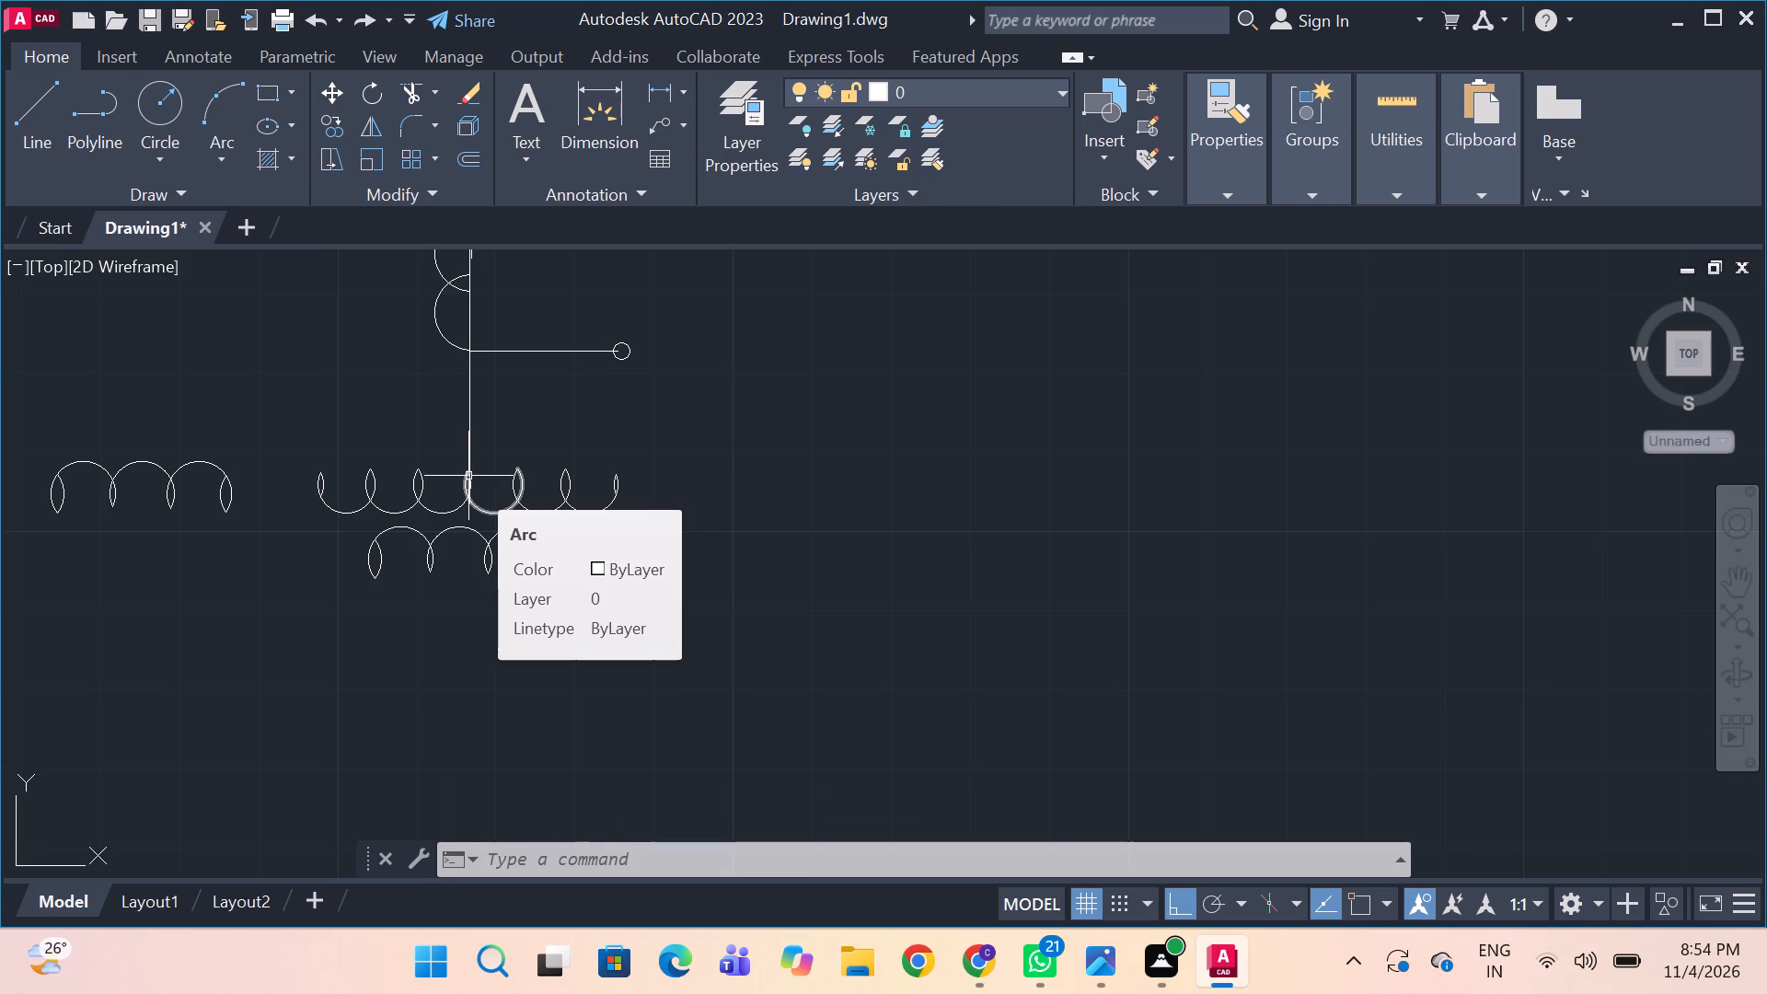
Check the transformer symbol in the reference image and draw a circle of about 0.16 radius at the lower winding's right end.
key("alt+Tab")
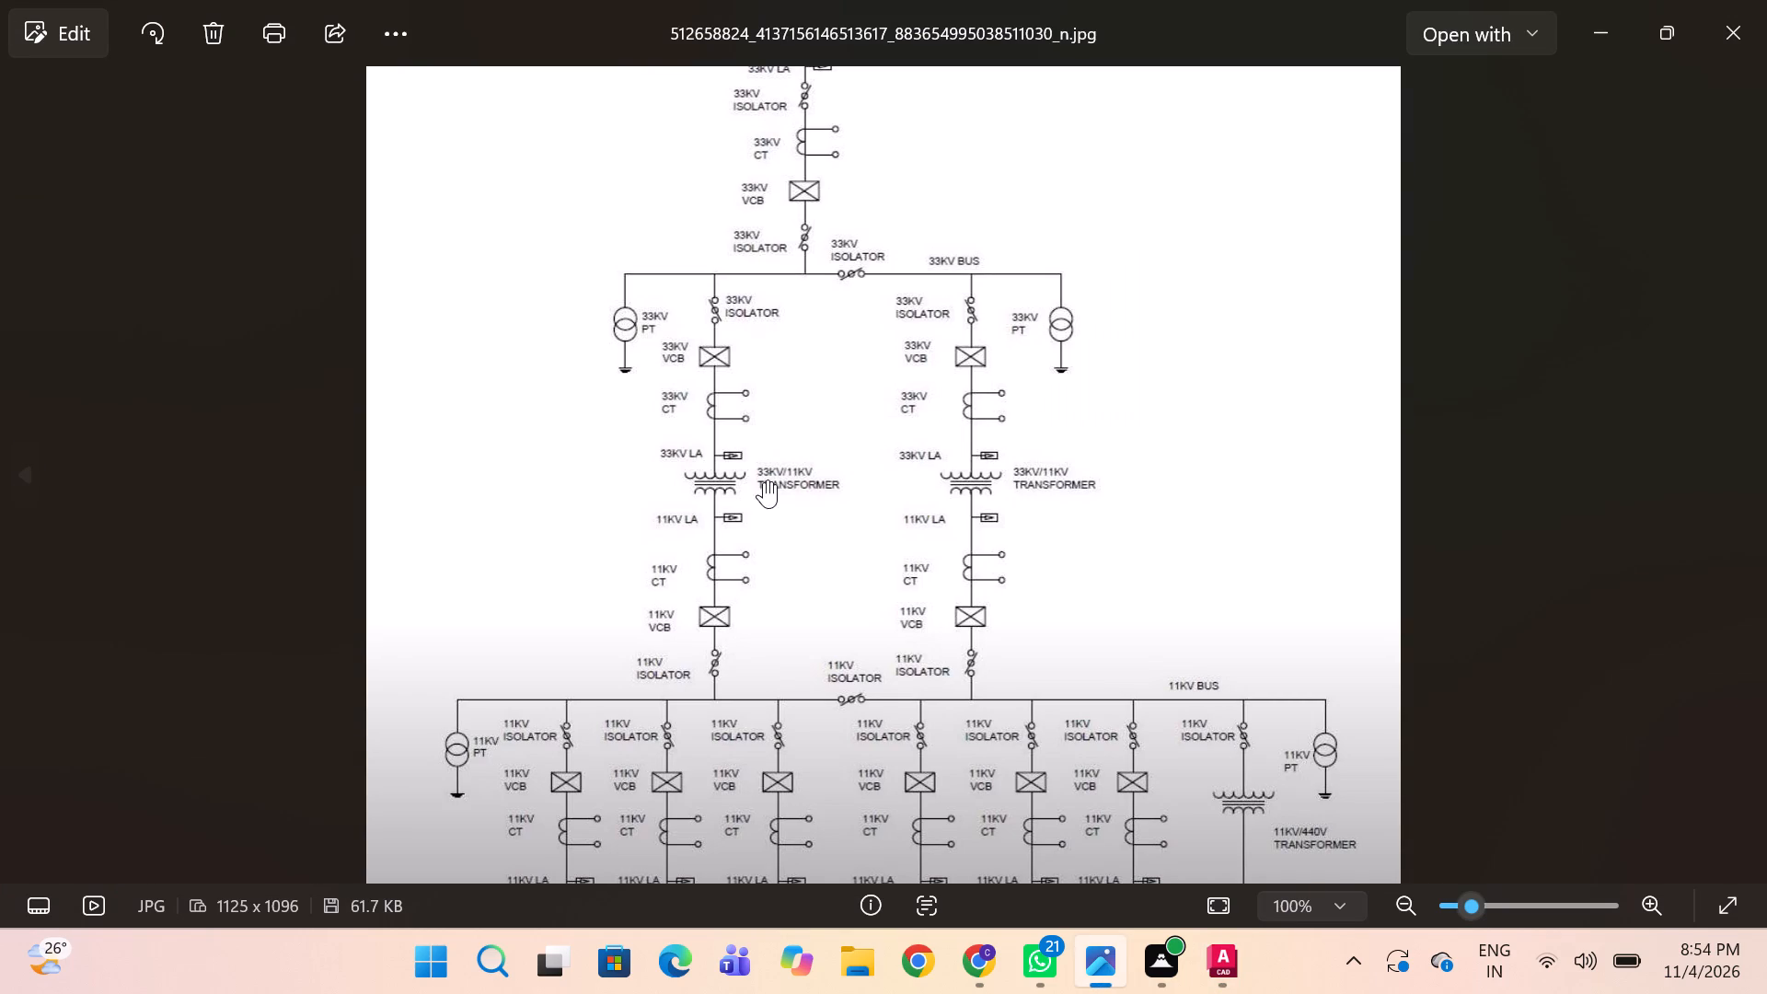
key("alt+Tab")
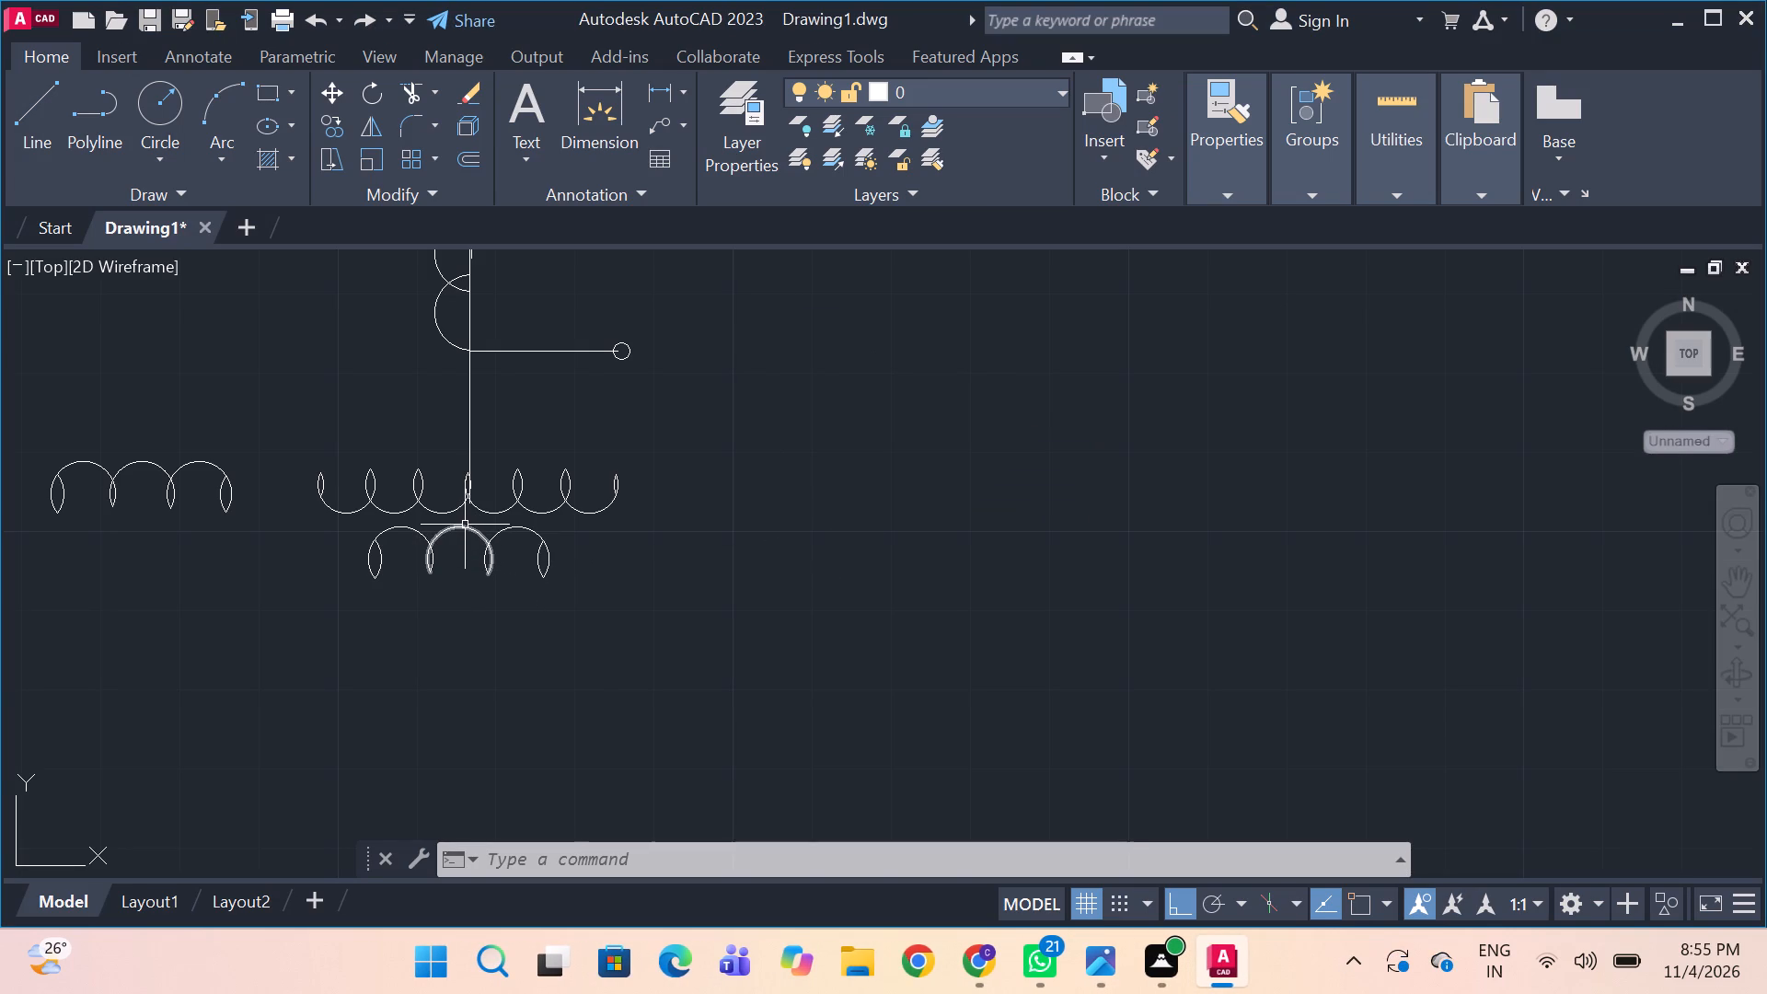
key("alt+Tab")
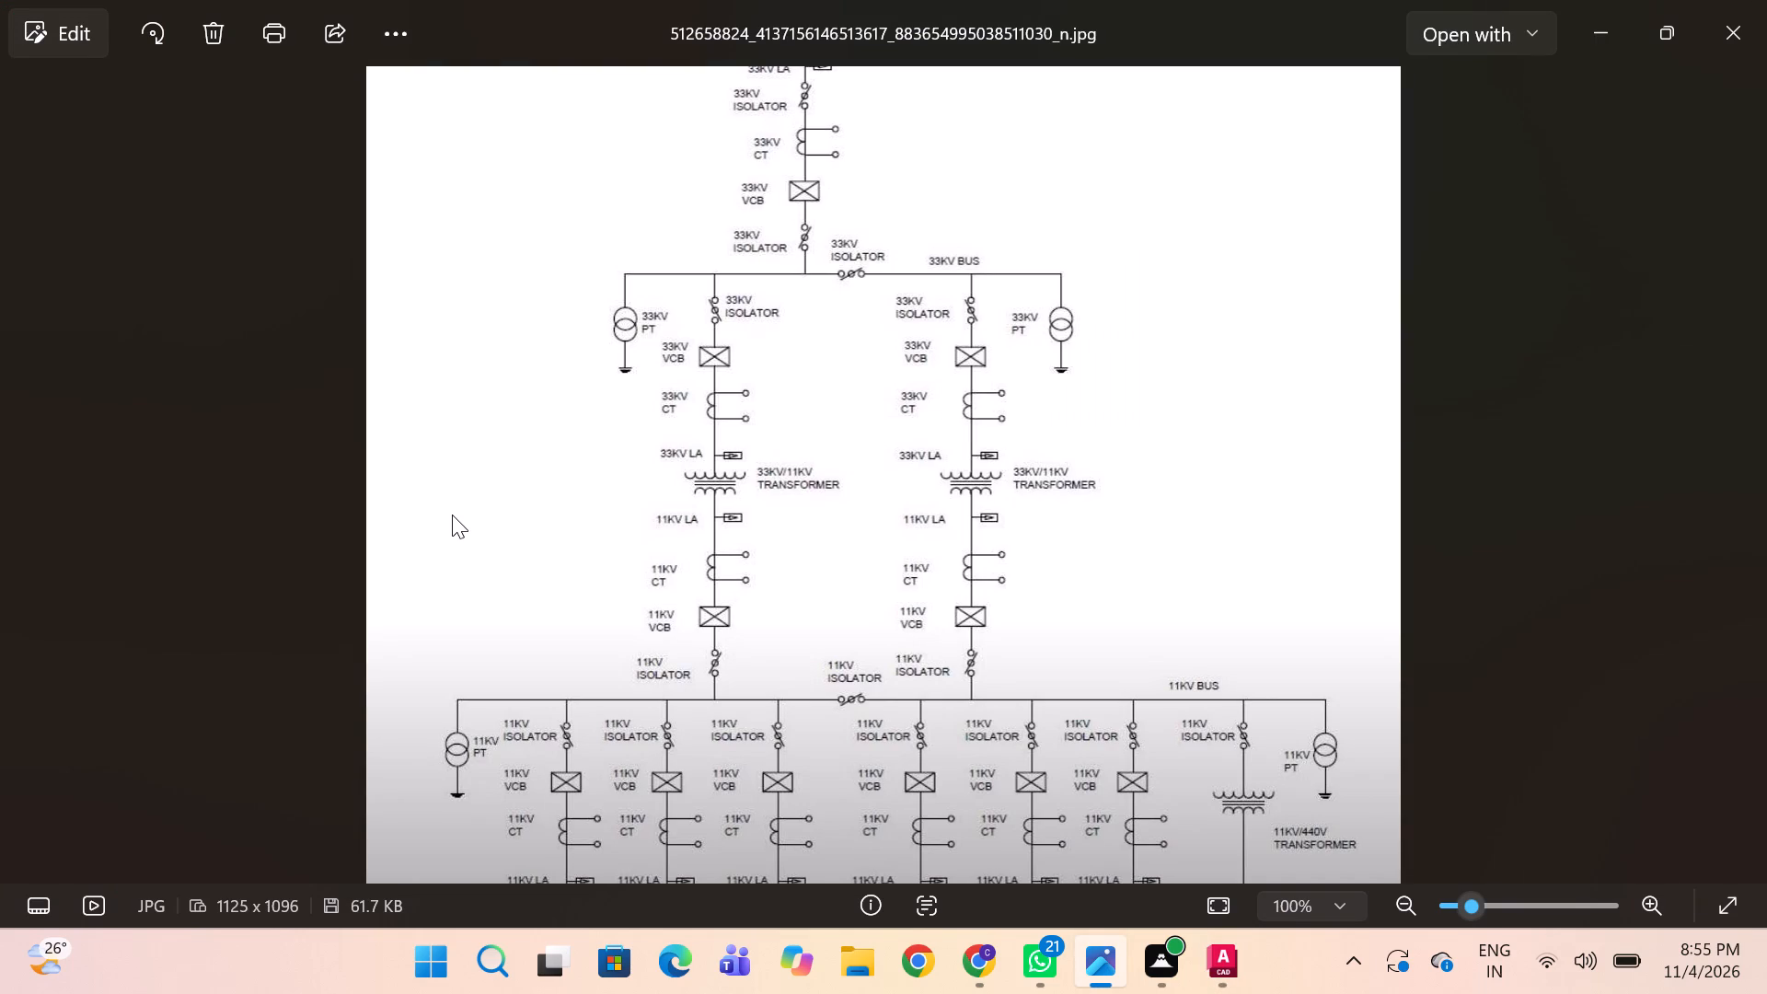
key("alt+Tab")
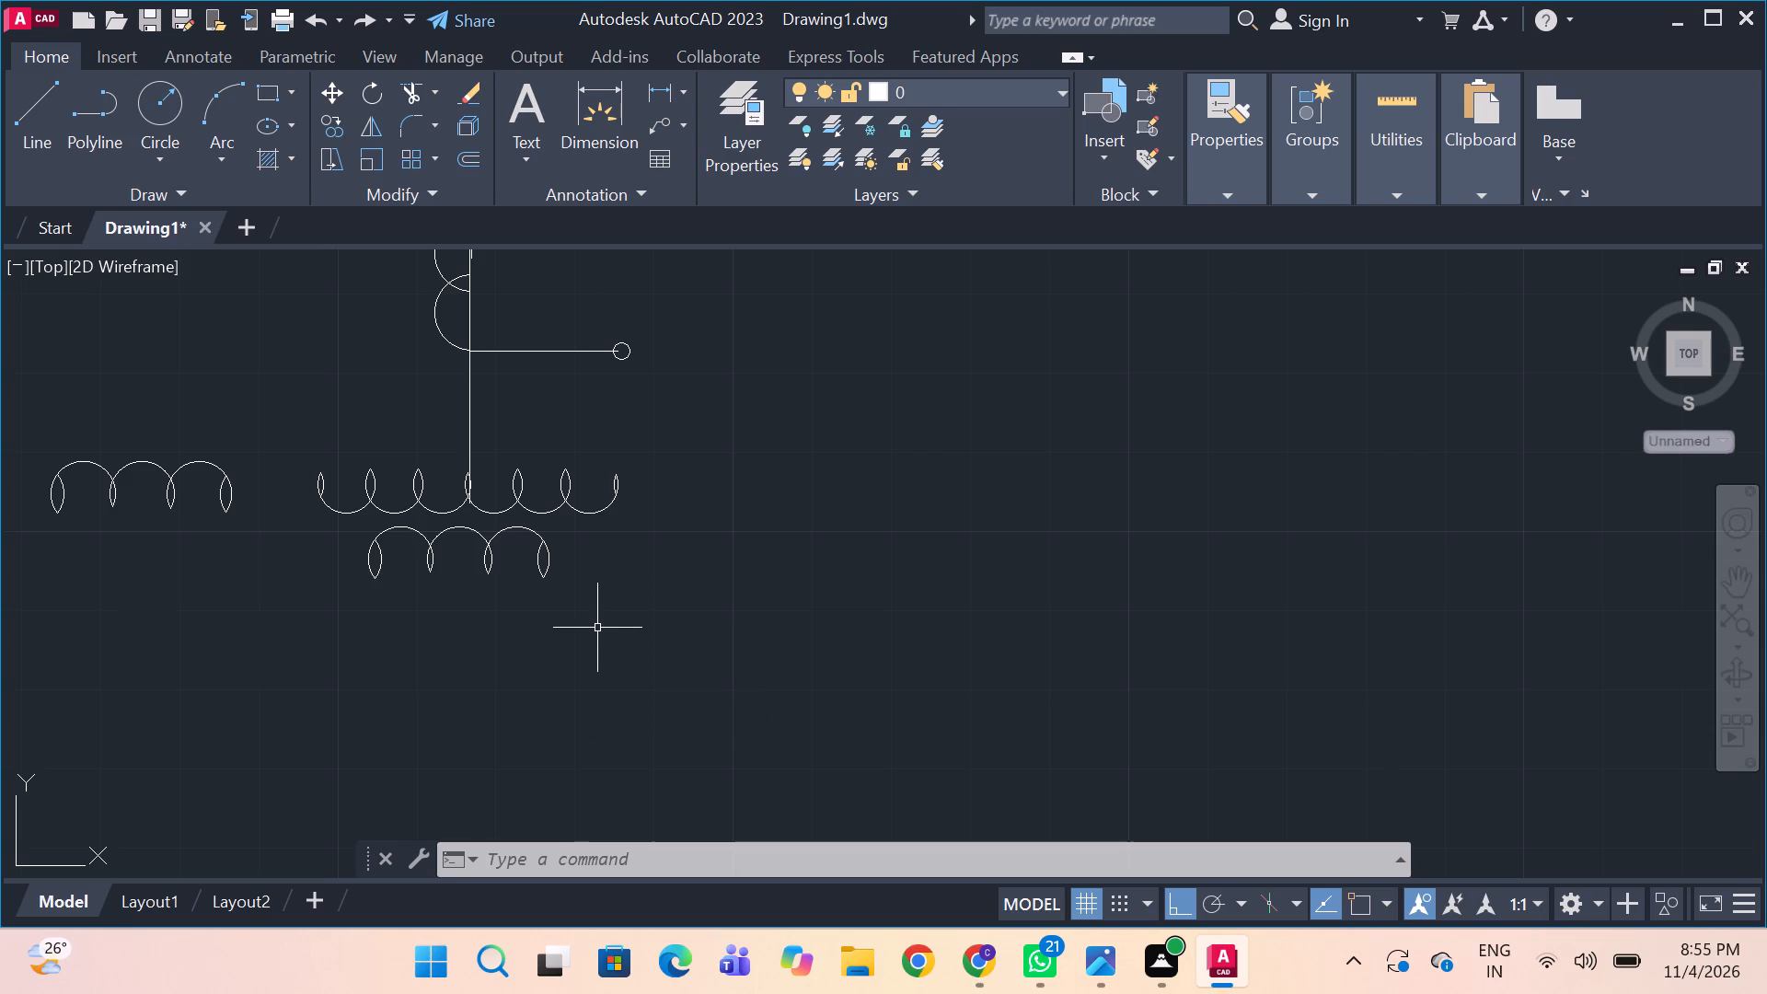
type("c")
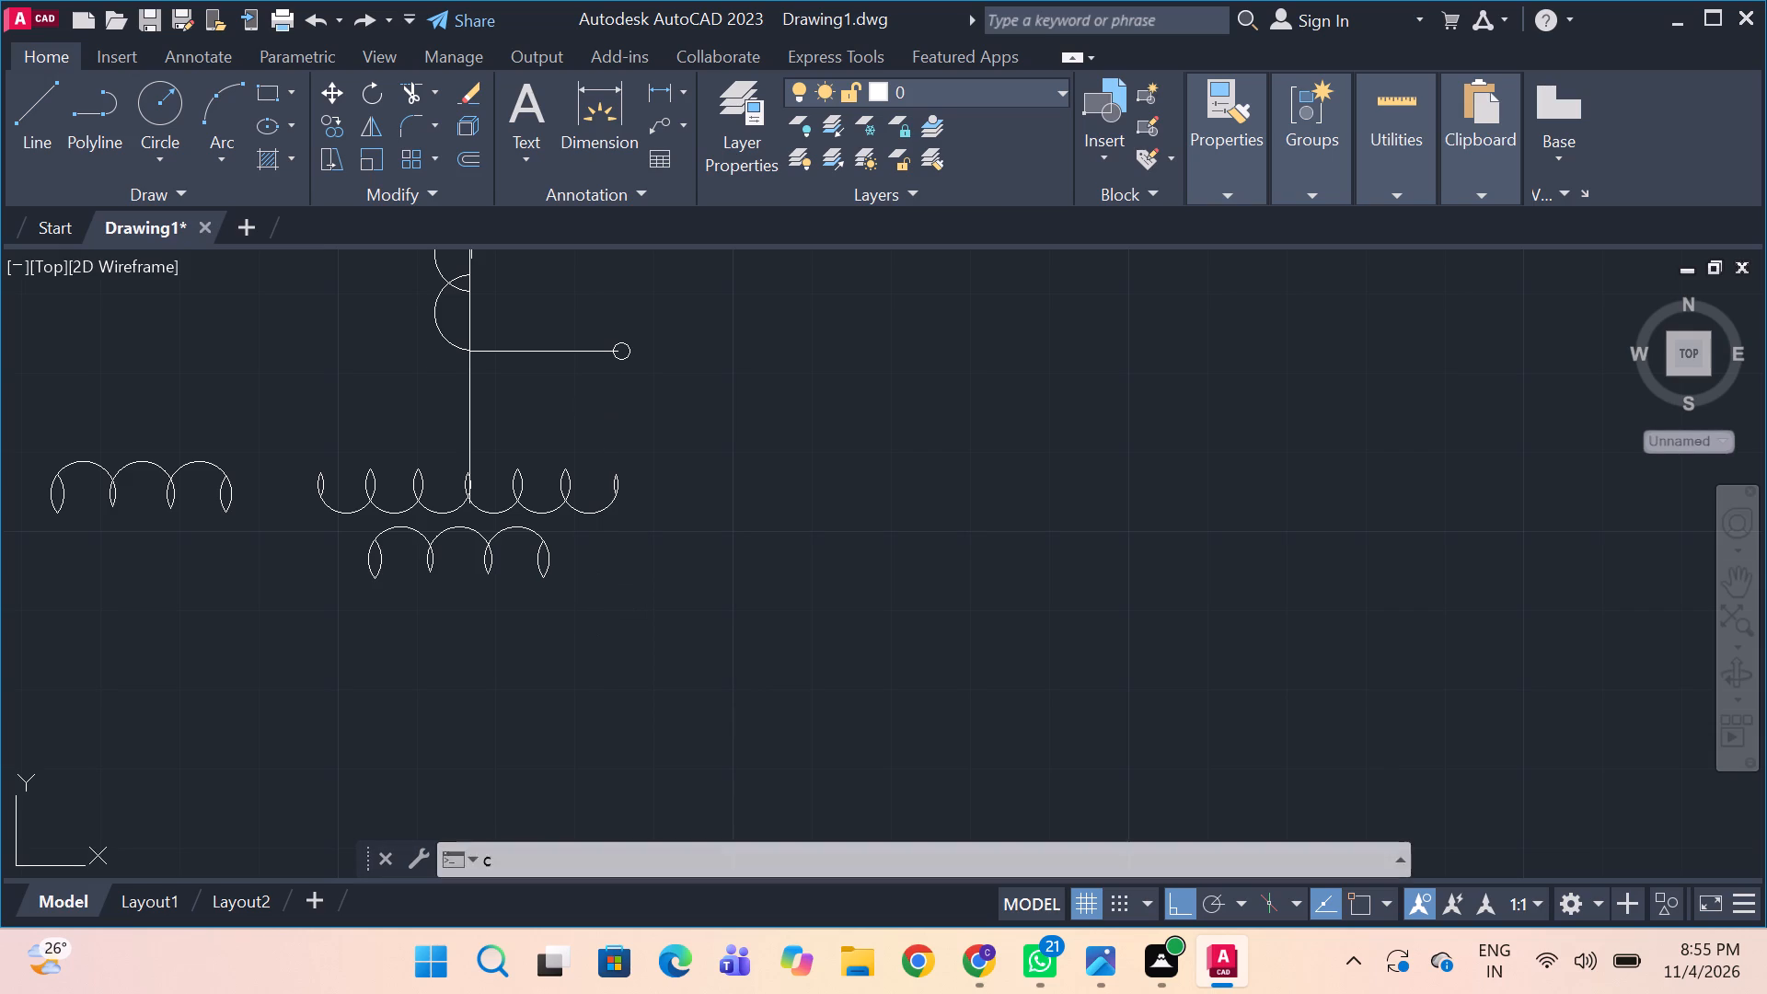
key("space")
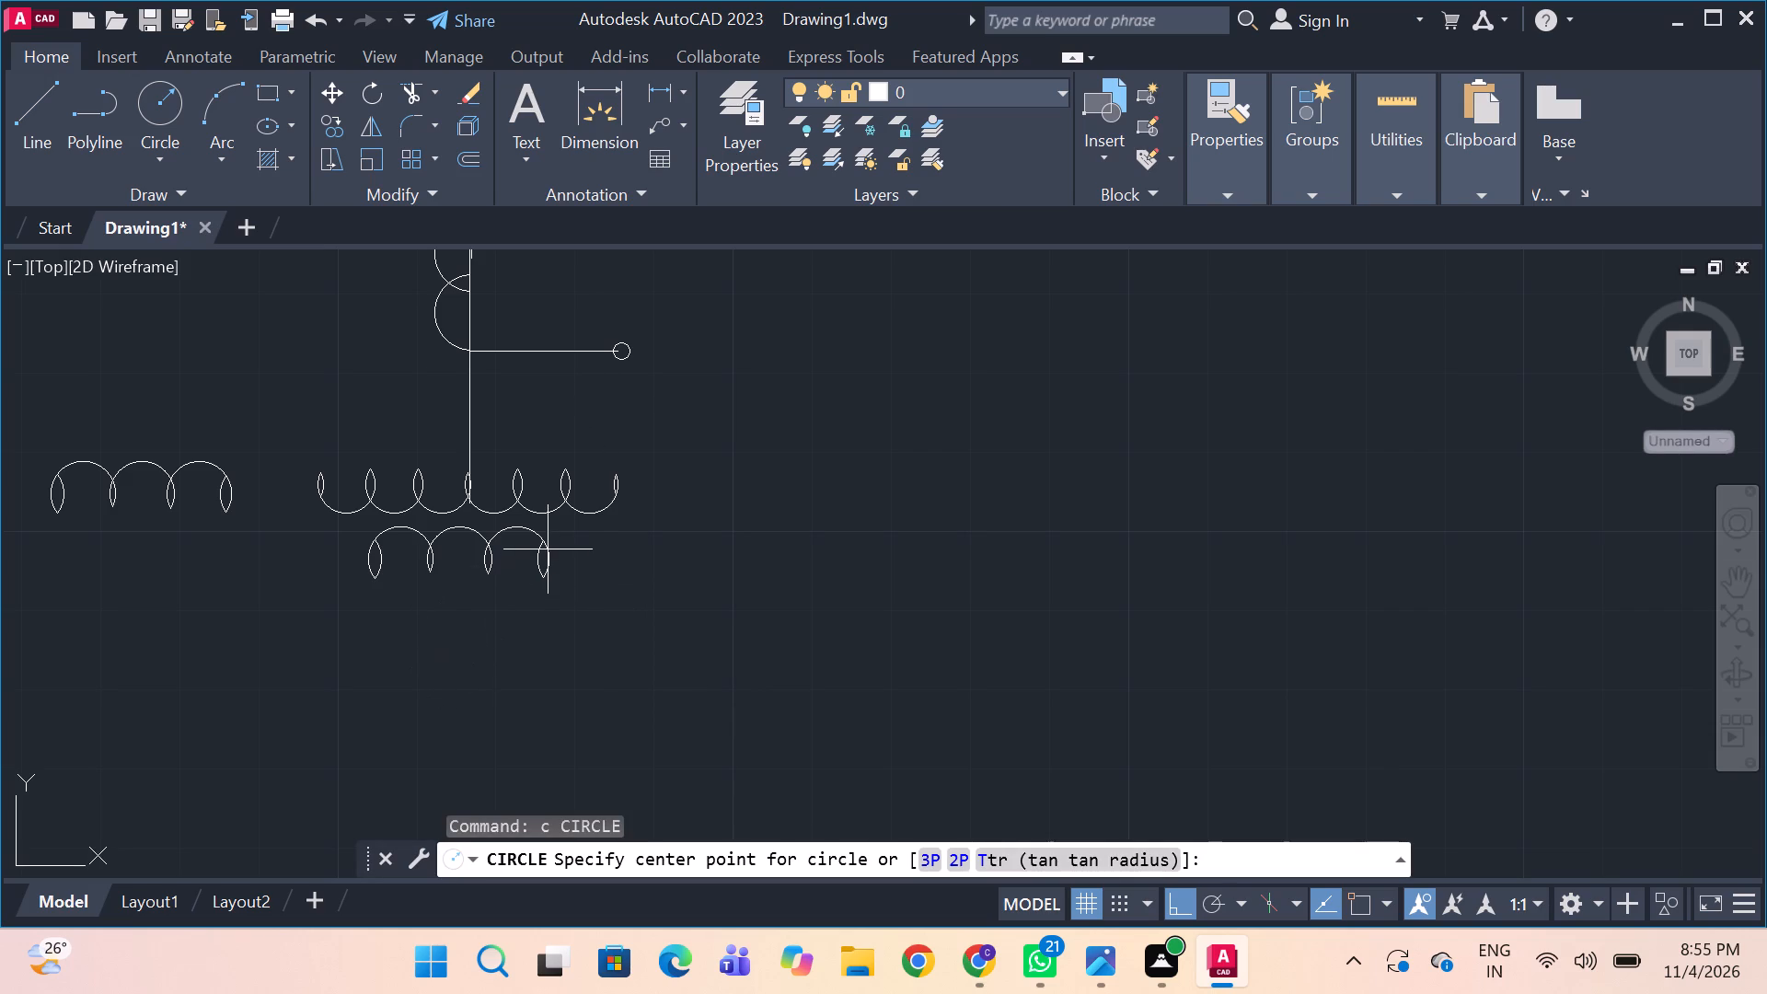
left_click_drag(543, 545, 550, 548)
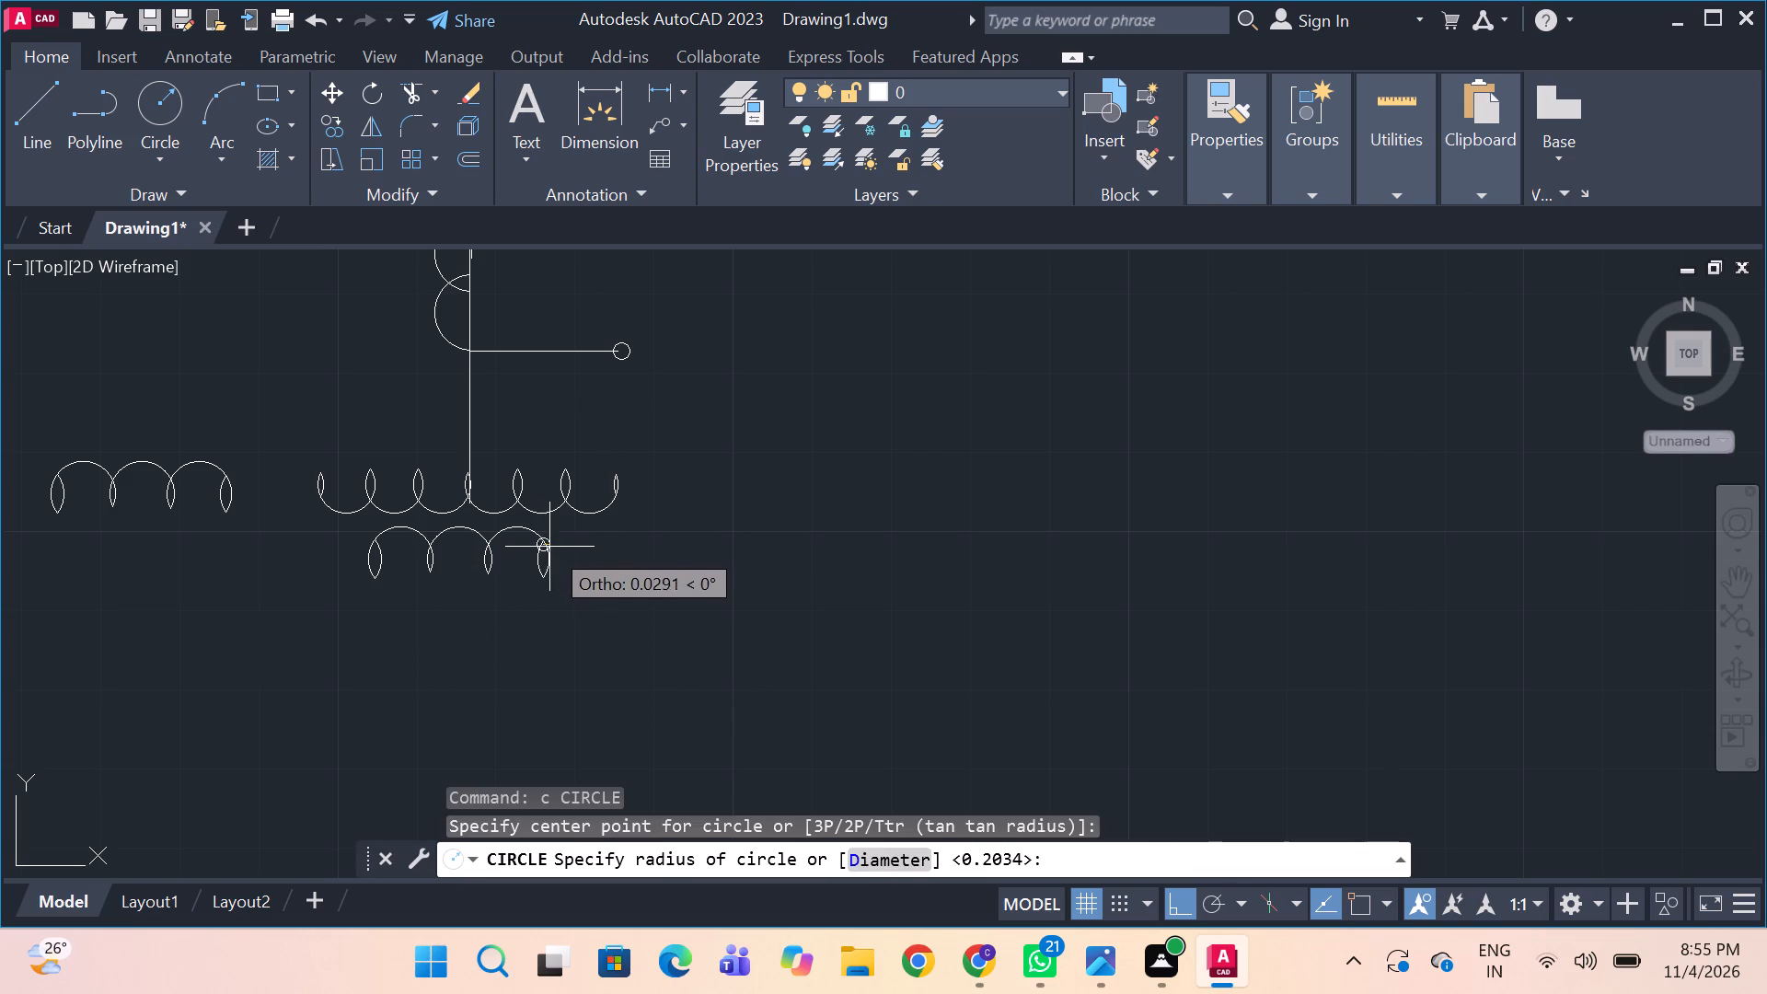
left_click_drag(550, 548, 569, 568)
left_click(569, 568)
Shift the new circle about 0.13 to the right so it only slightly overlaps the winding's last hump.
left_click(565, 556)
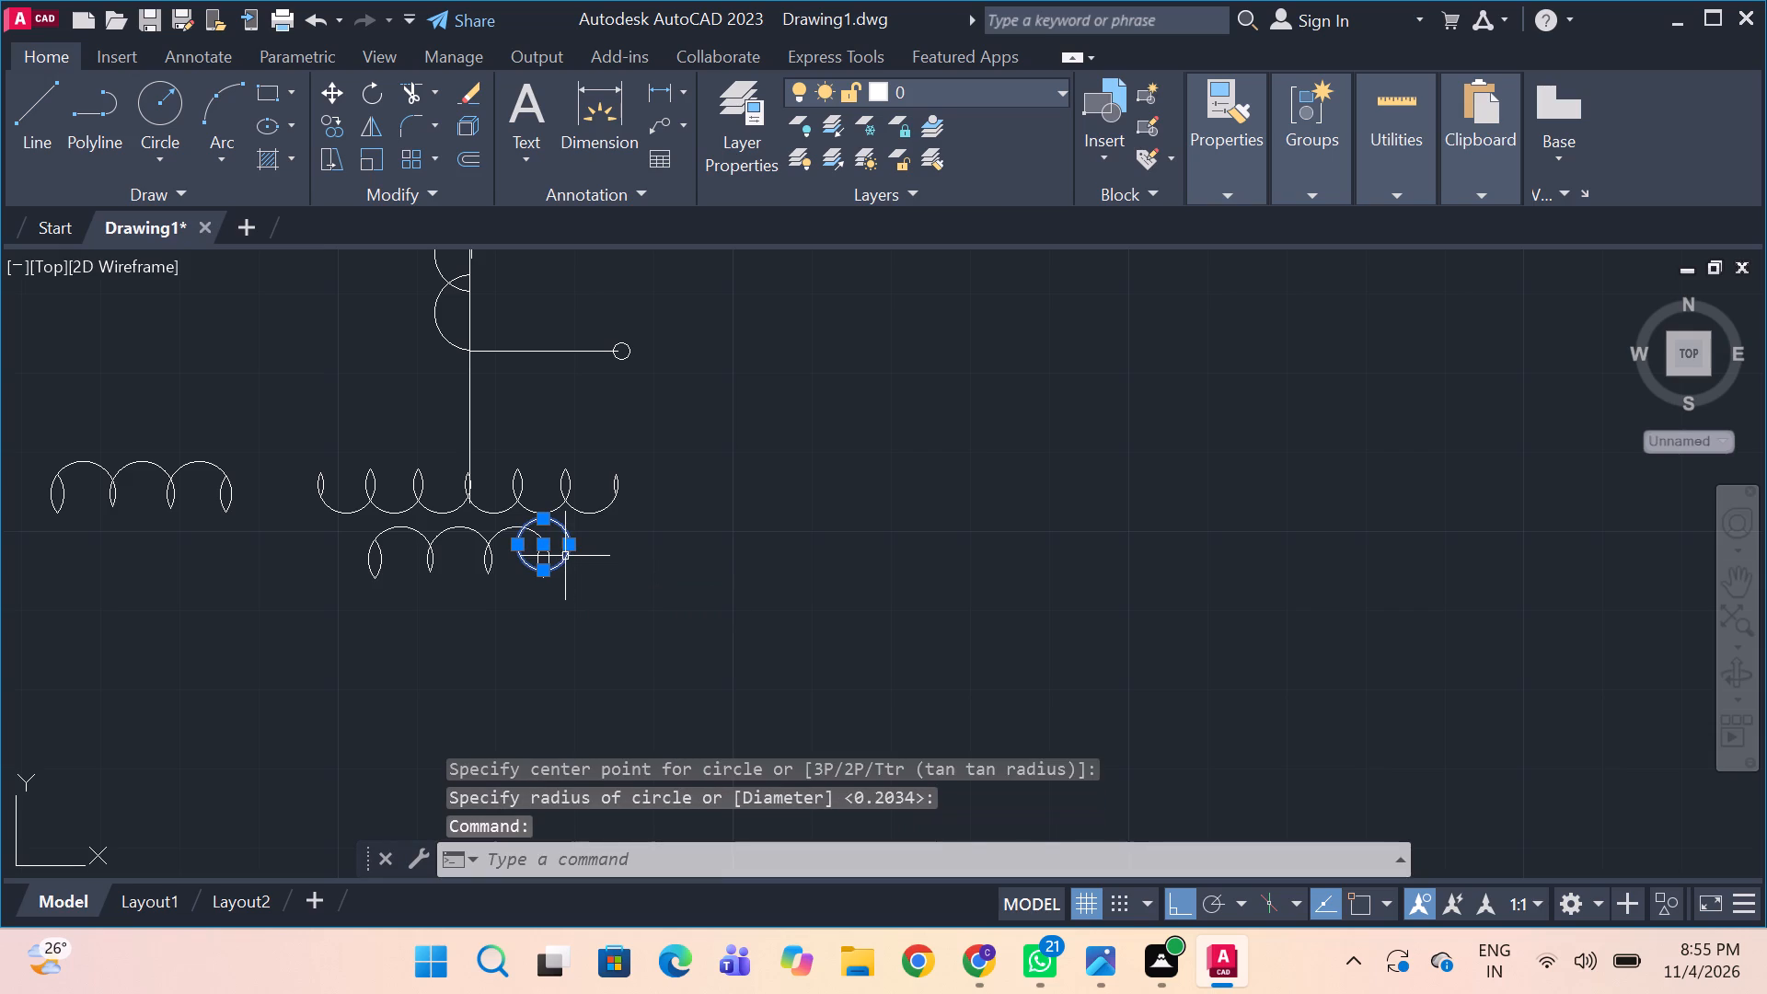
left_click_drag(539, 544, 556, 547)
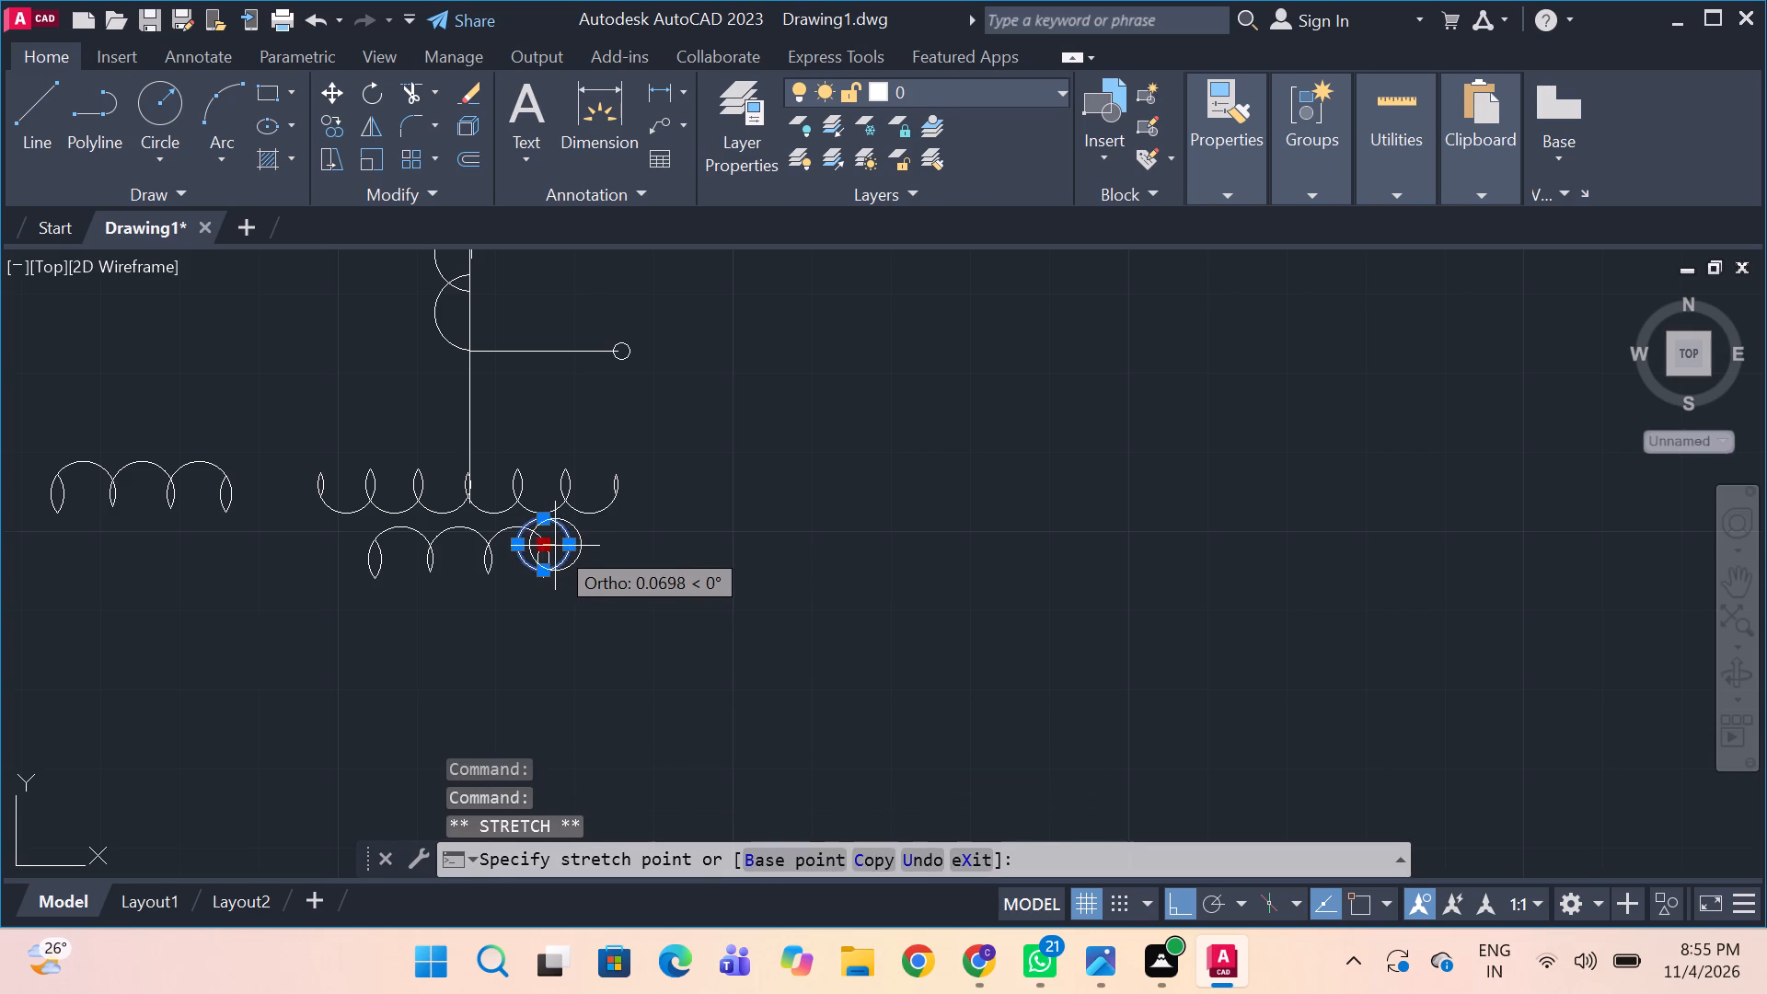
left_click_drag(556, 547, 564, 556)
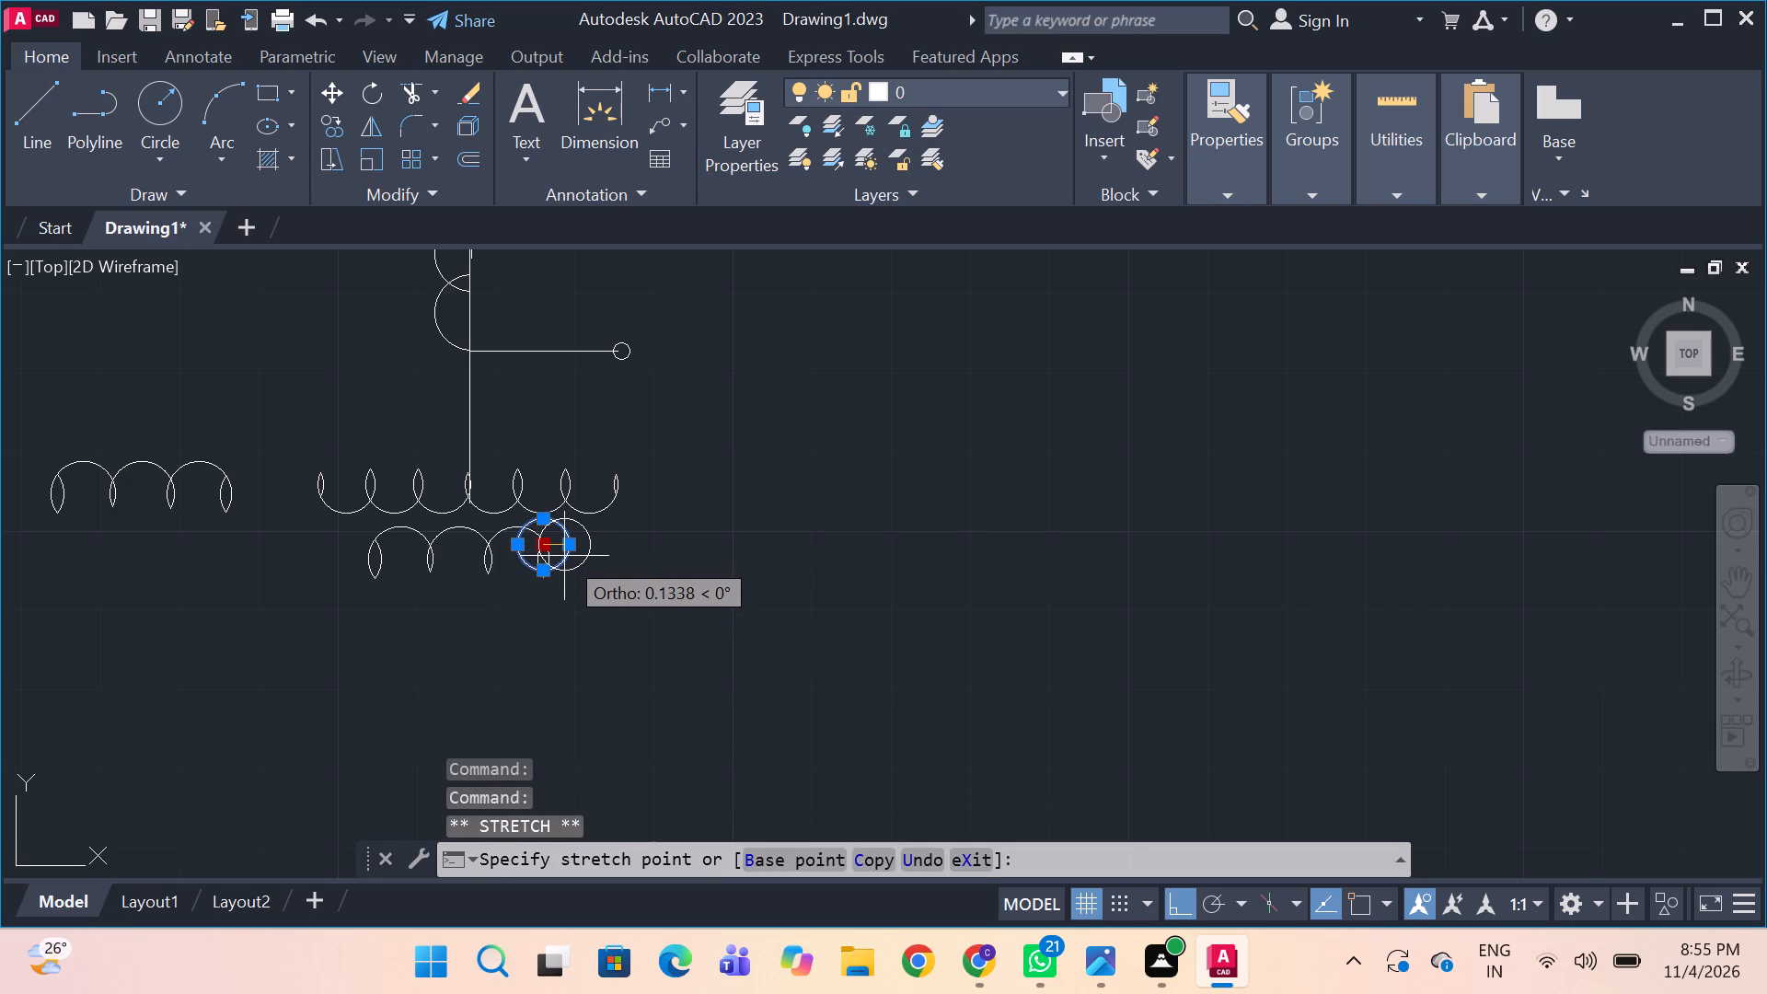
left_click_drag(564, 556, 564, 559)
left_click(564, 559)
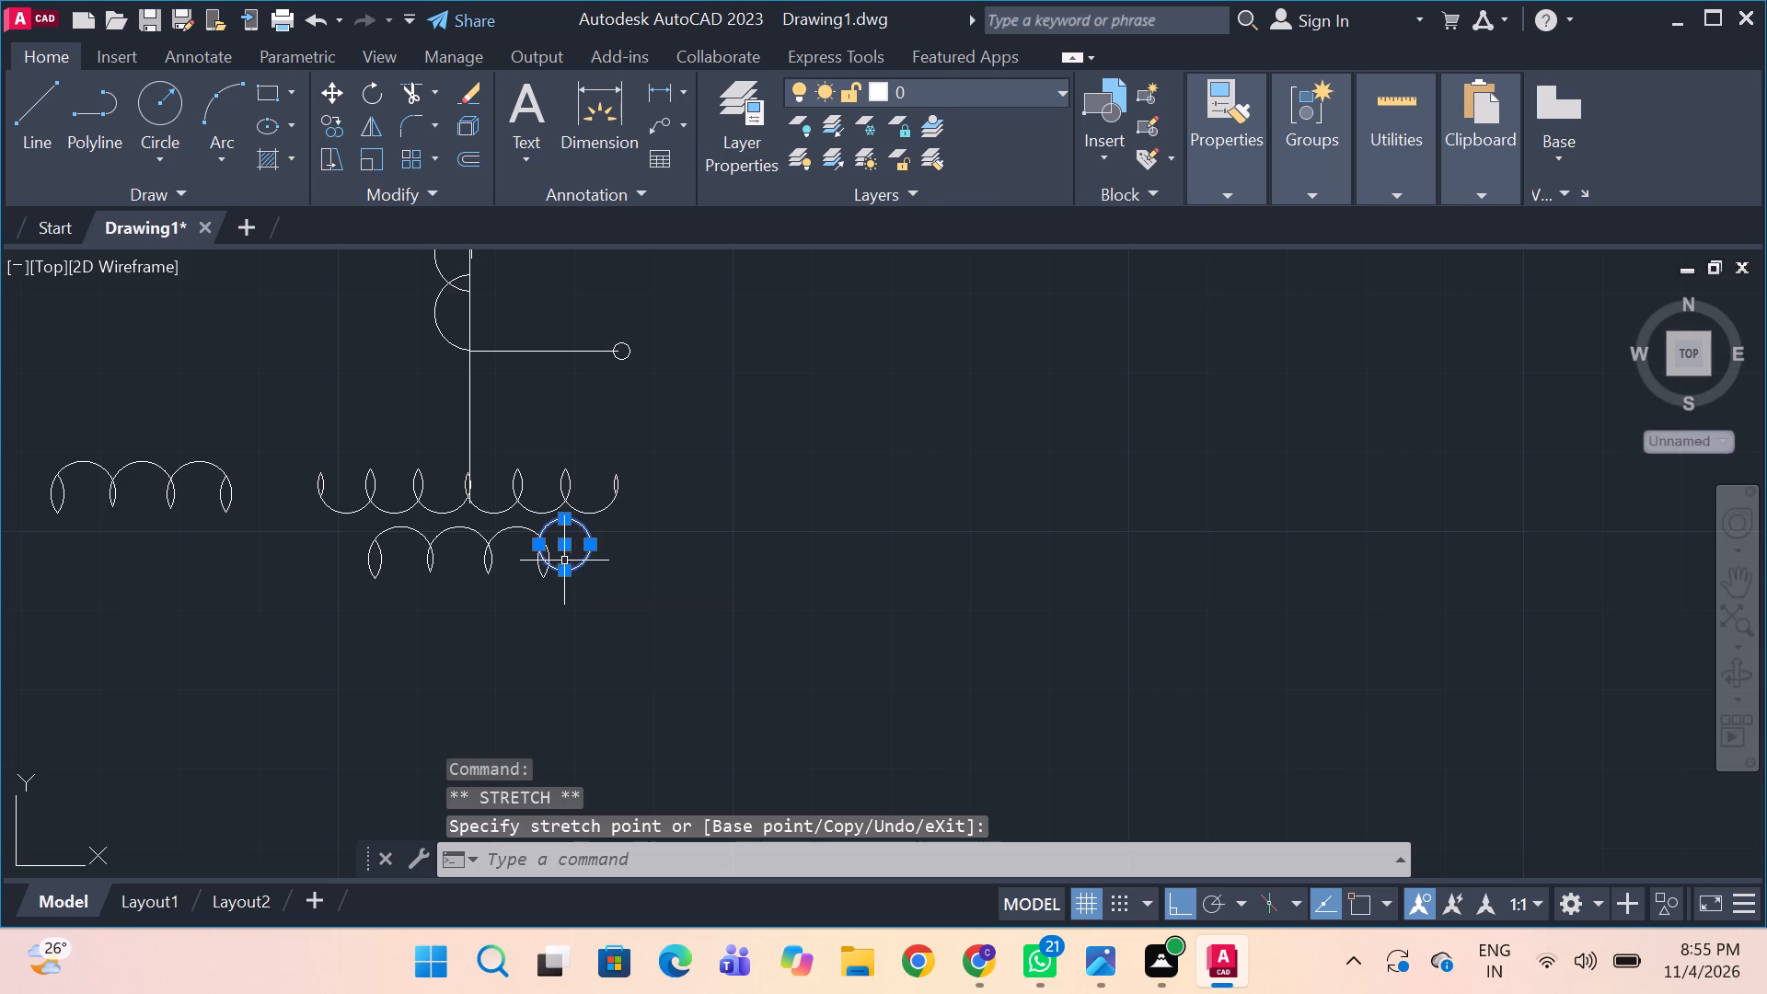
left_click(609, 602)
key("space")
key("space")
key("space")
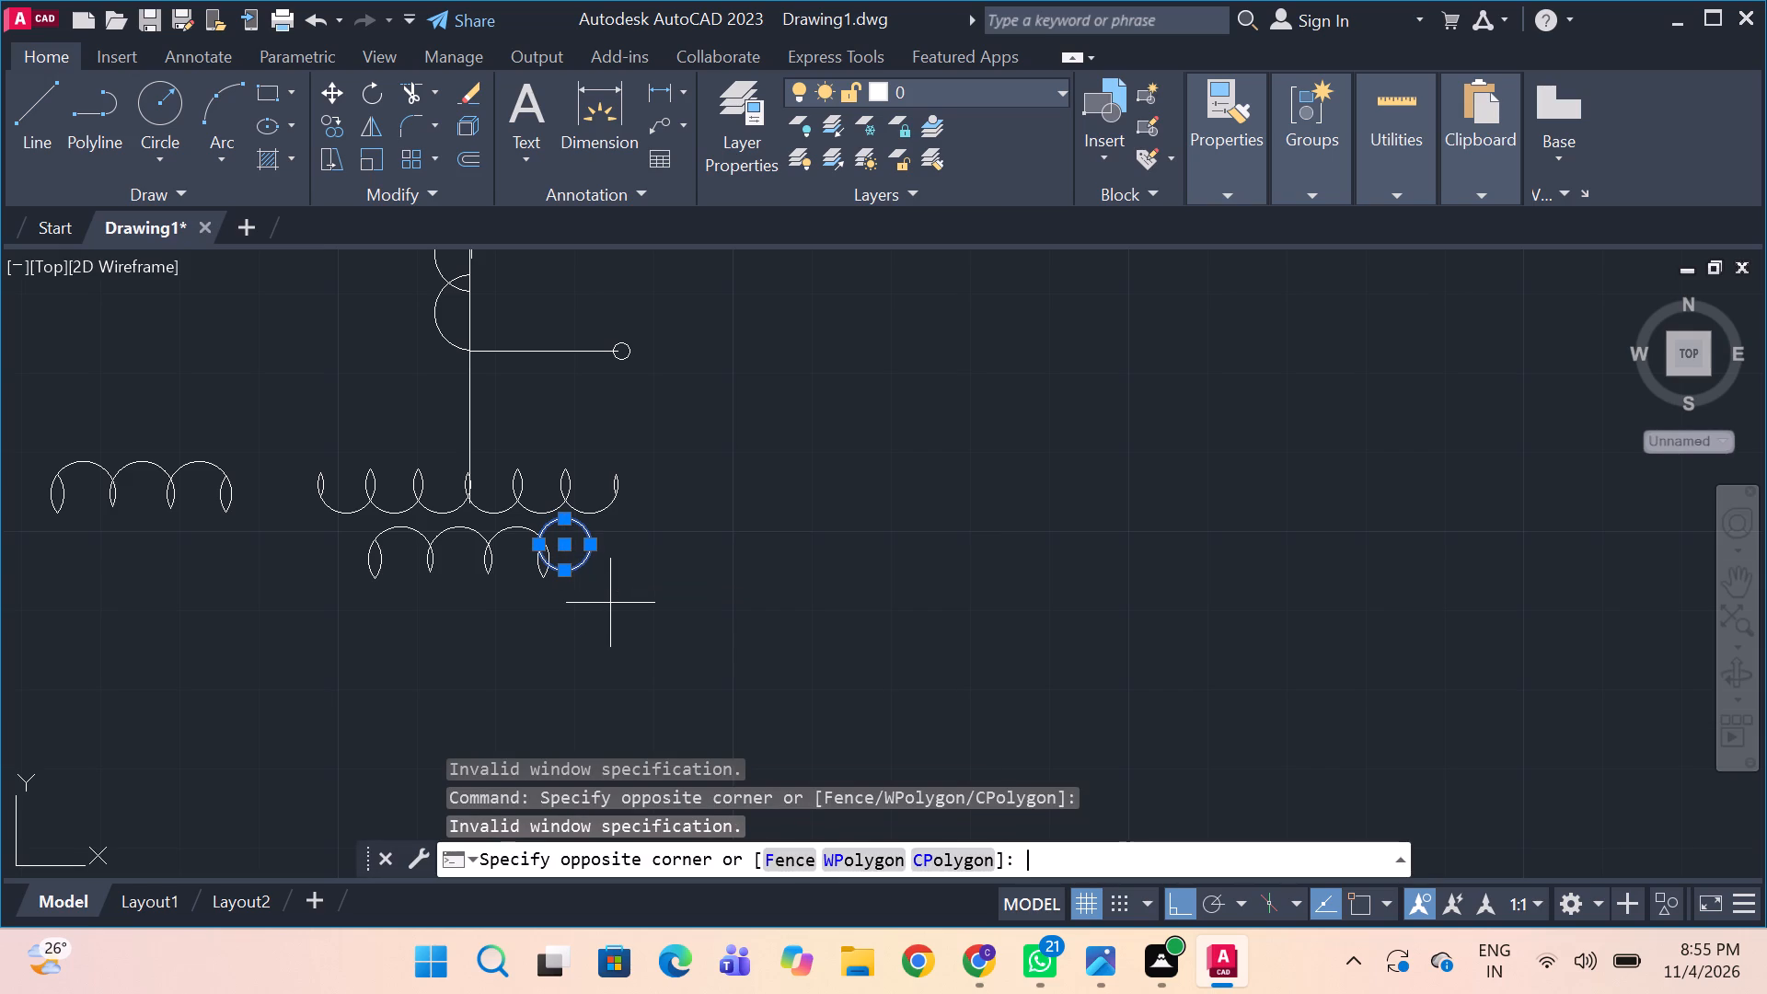
key("Escape")
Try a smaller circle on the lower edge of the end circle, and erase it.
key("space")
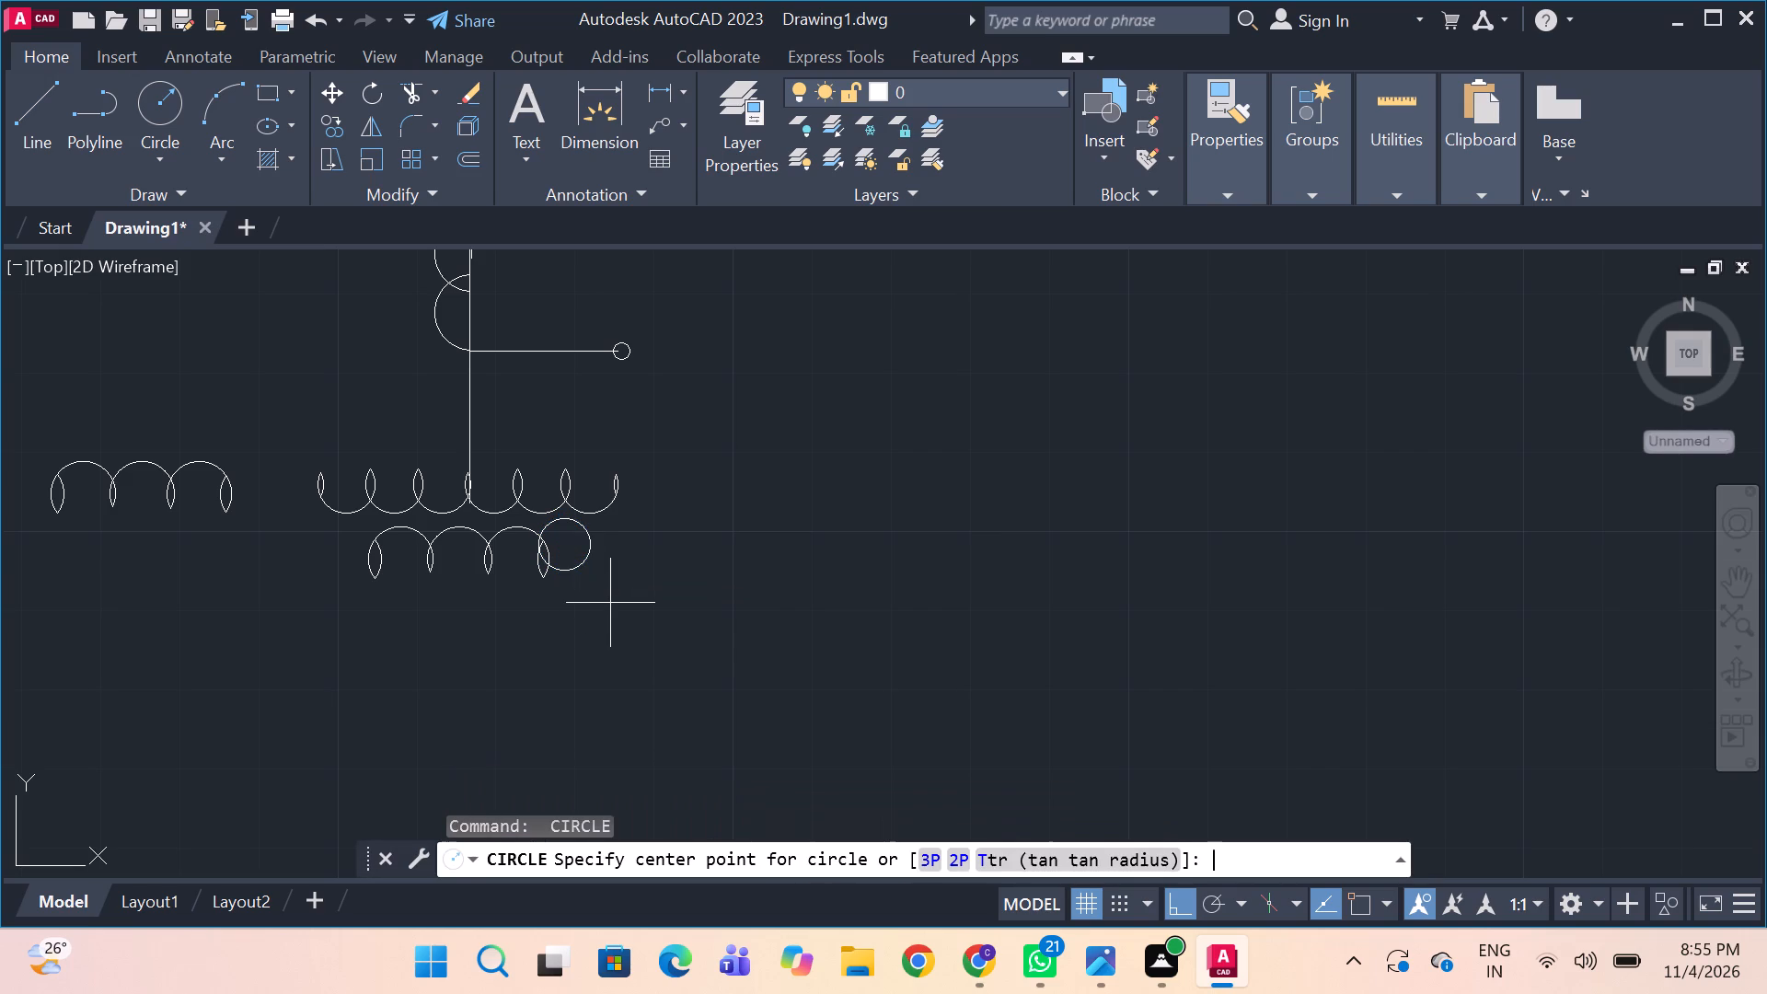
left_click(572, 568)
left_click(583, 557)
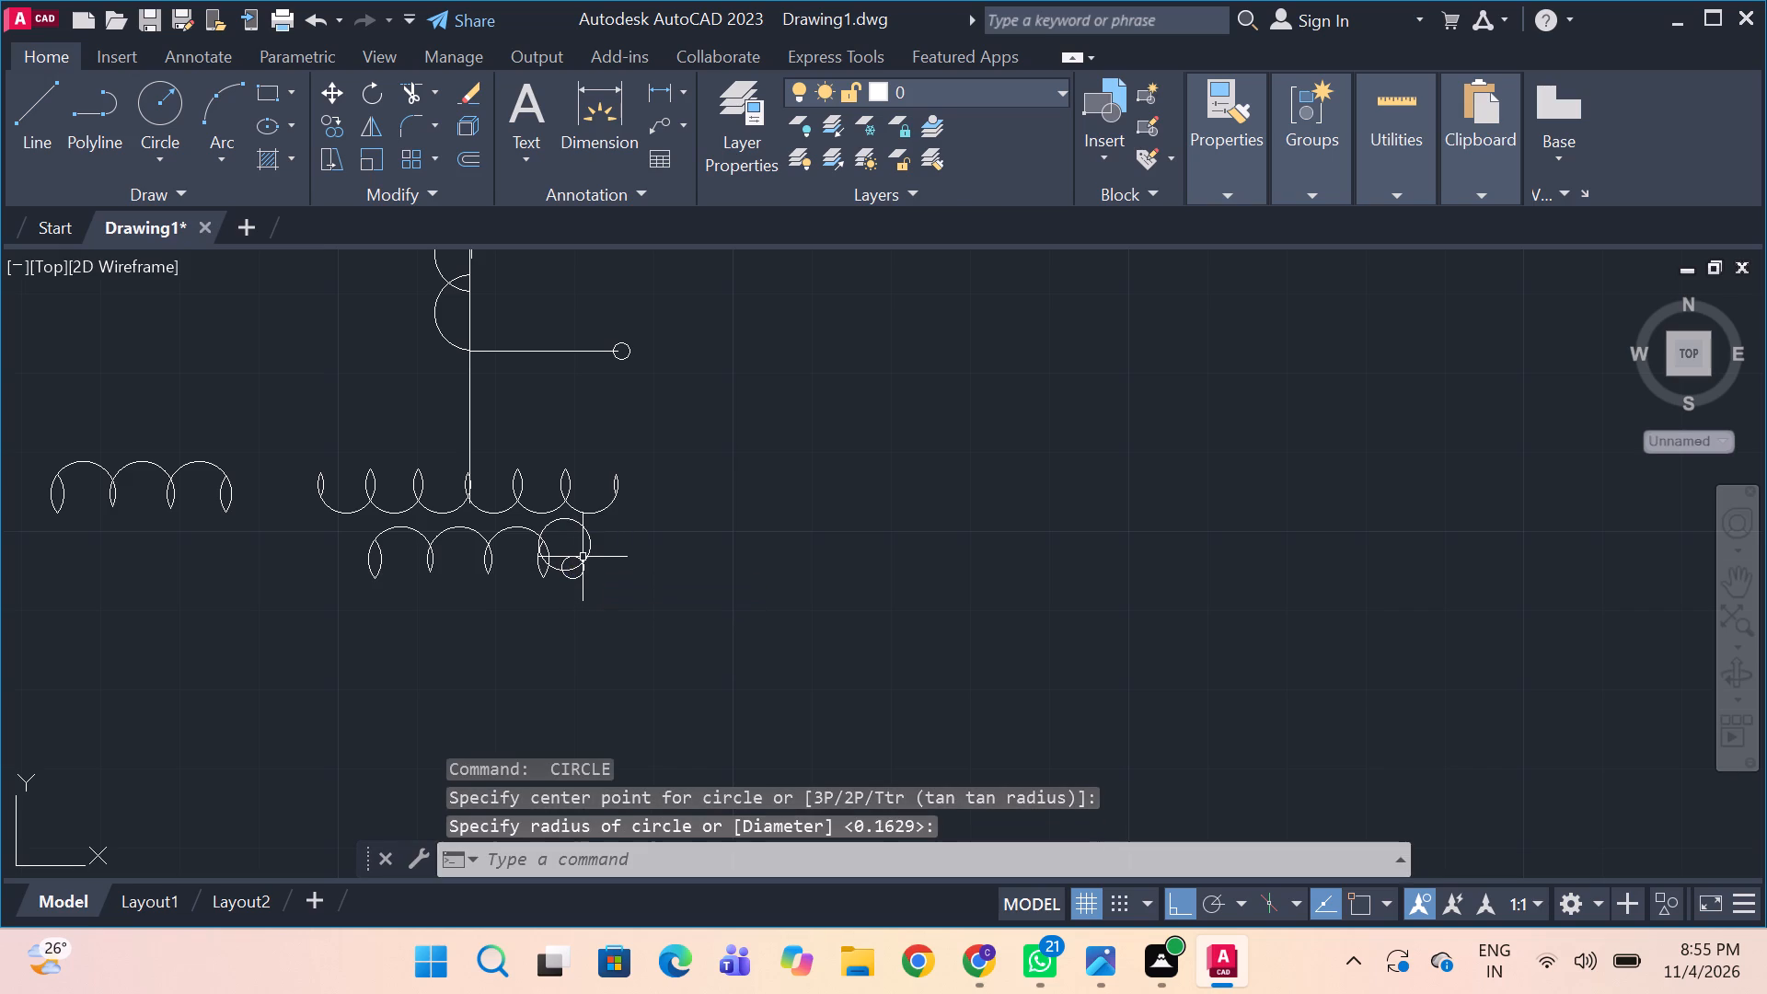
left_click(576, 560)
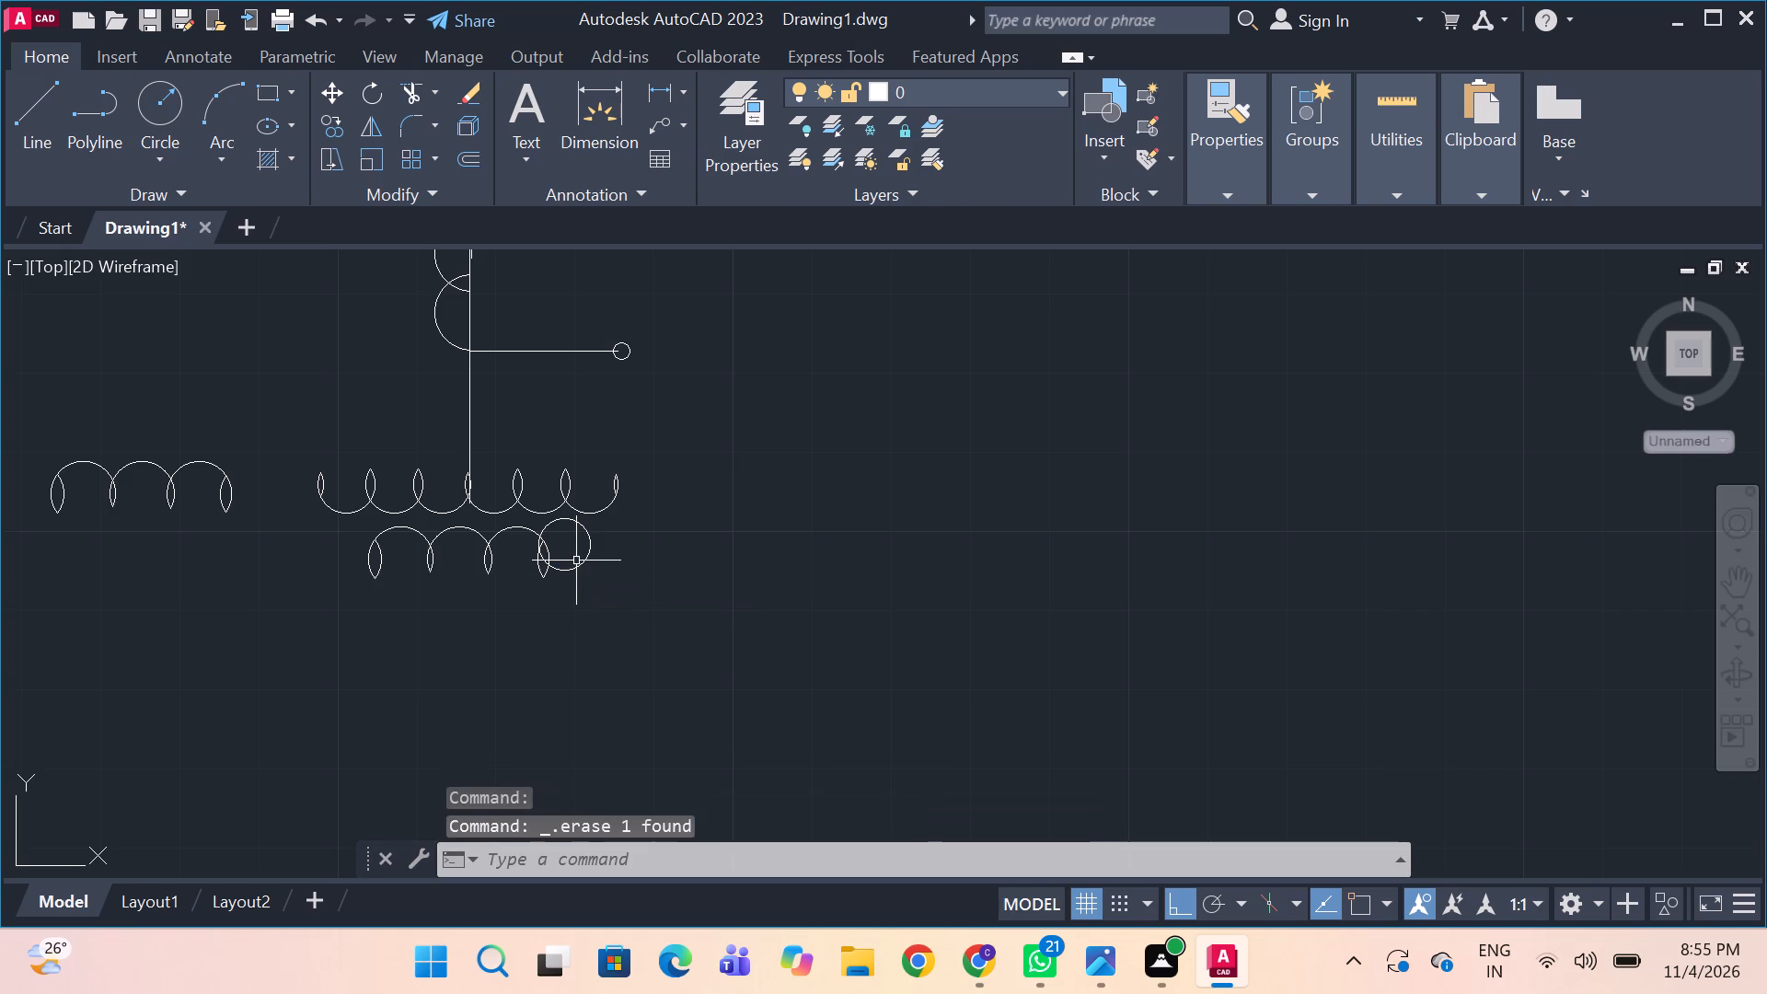
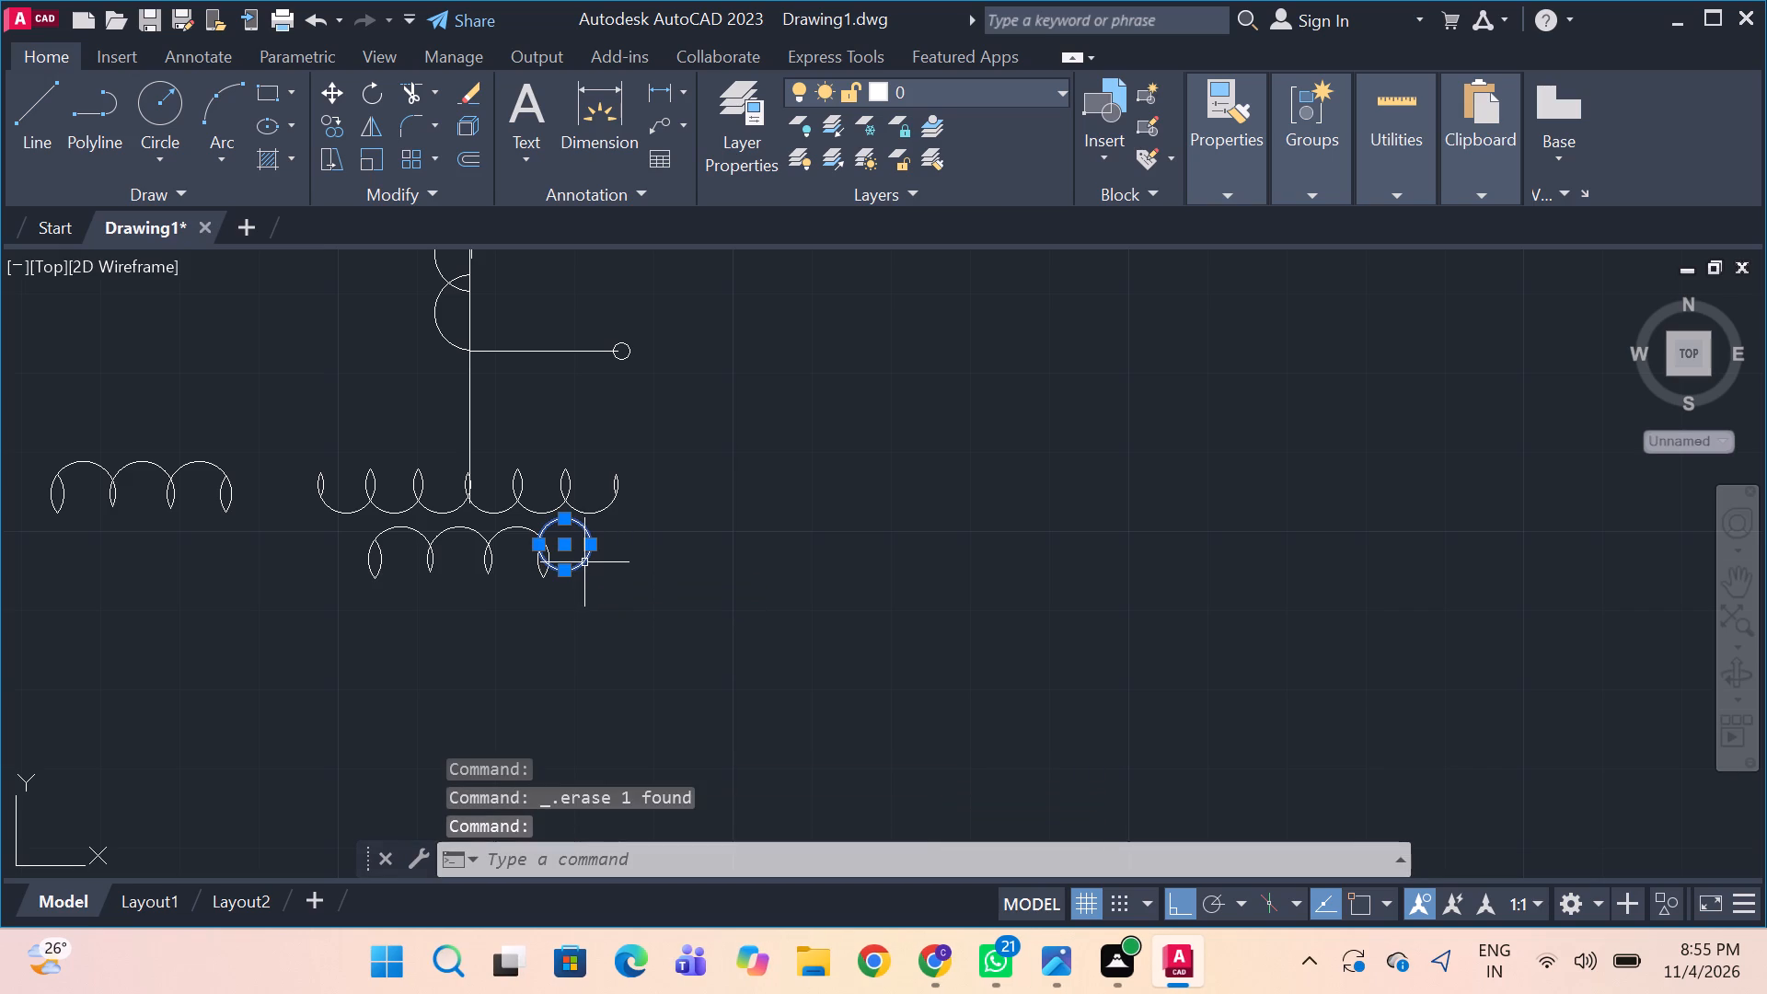
Move the circle at the lower winding's right end slightly downward, in line with the winding's humps.
key("Down")
key("Down")
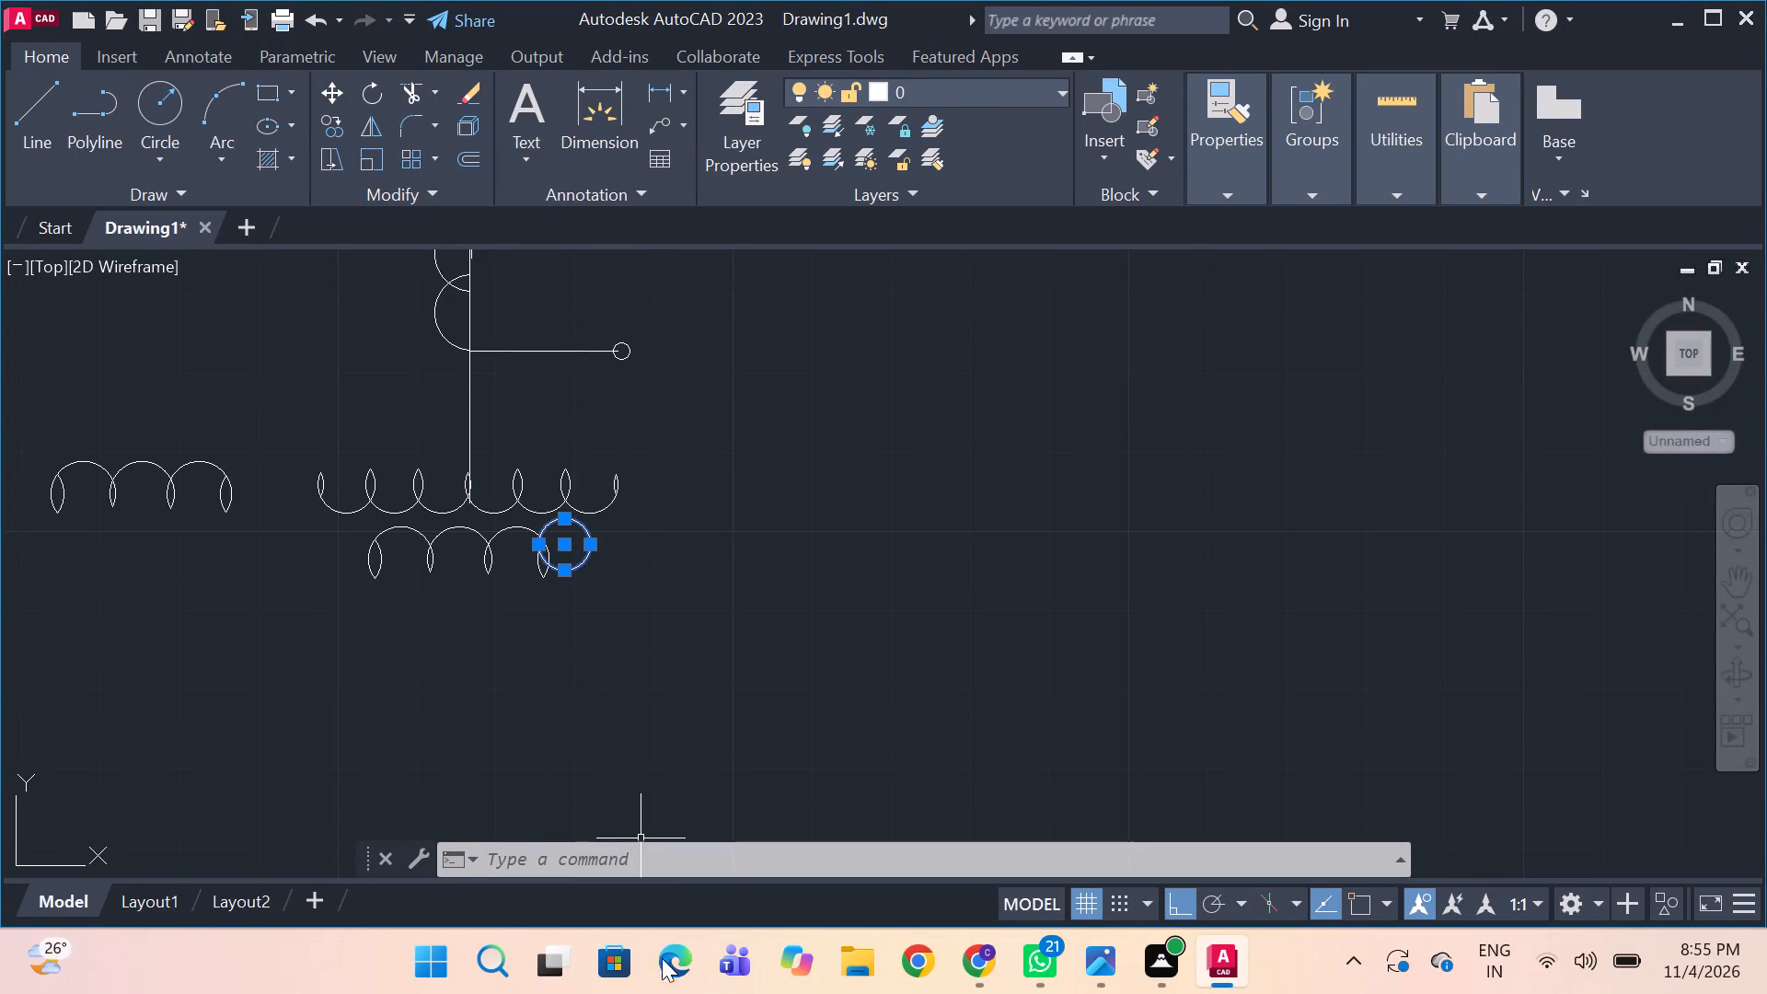
key("m")
key("space")
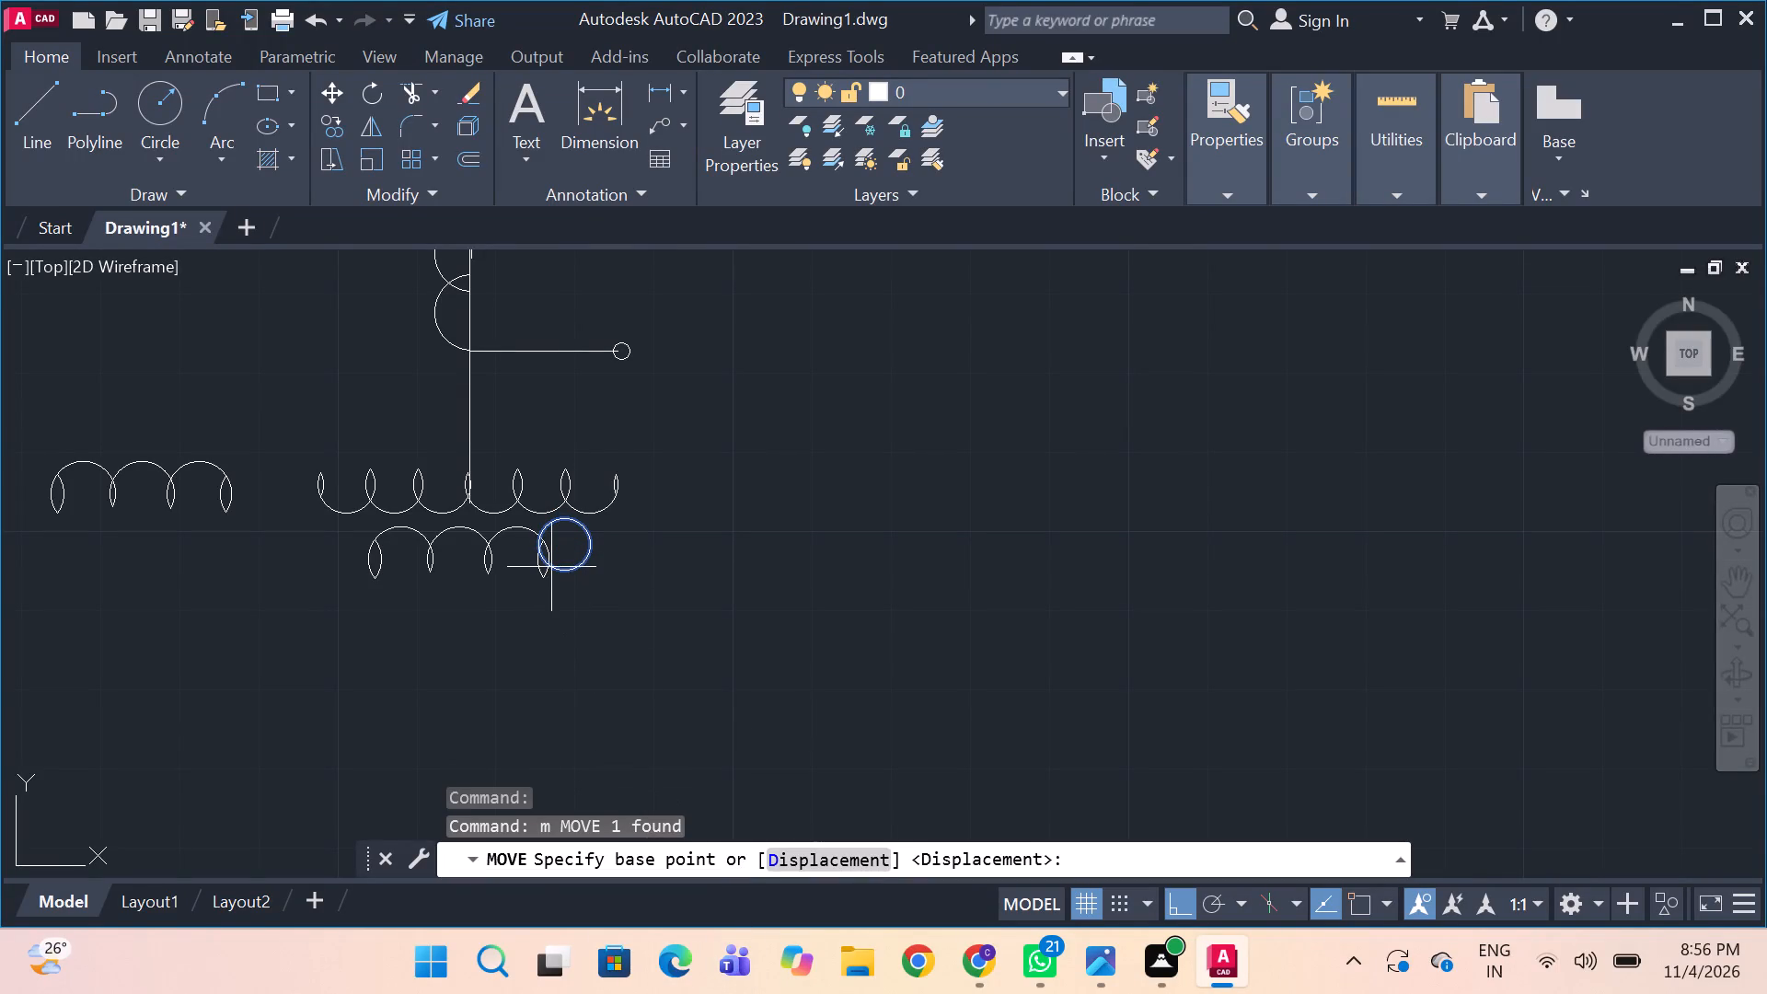
left_click_drag(587, 549, 592, 563)
left_click(591, 562)
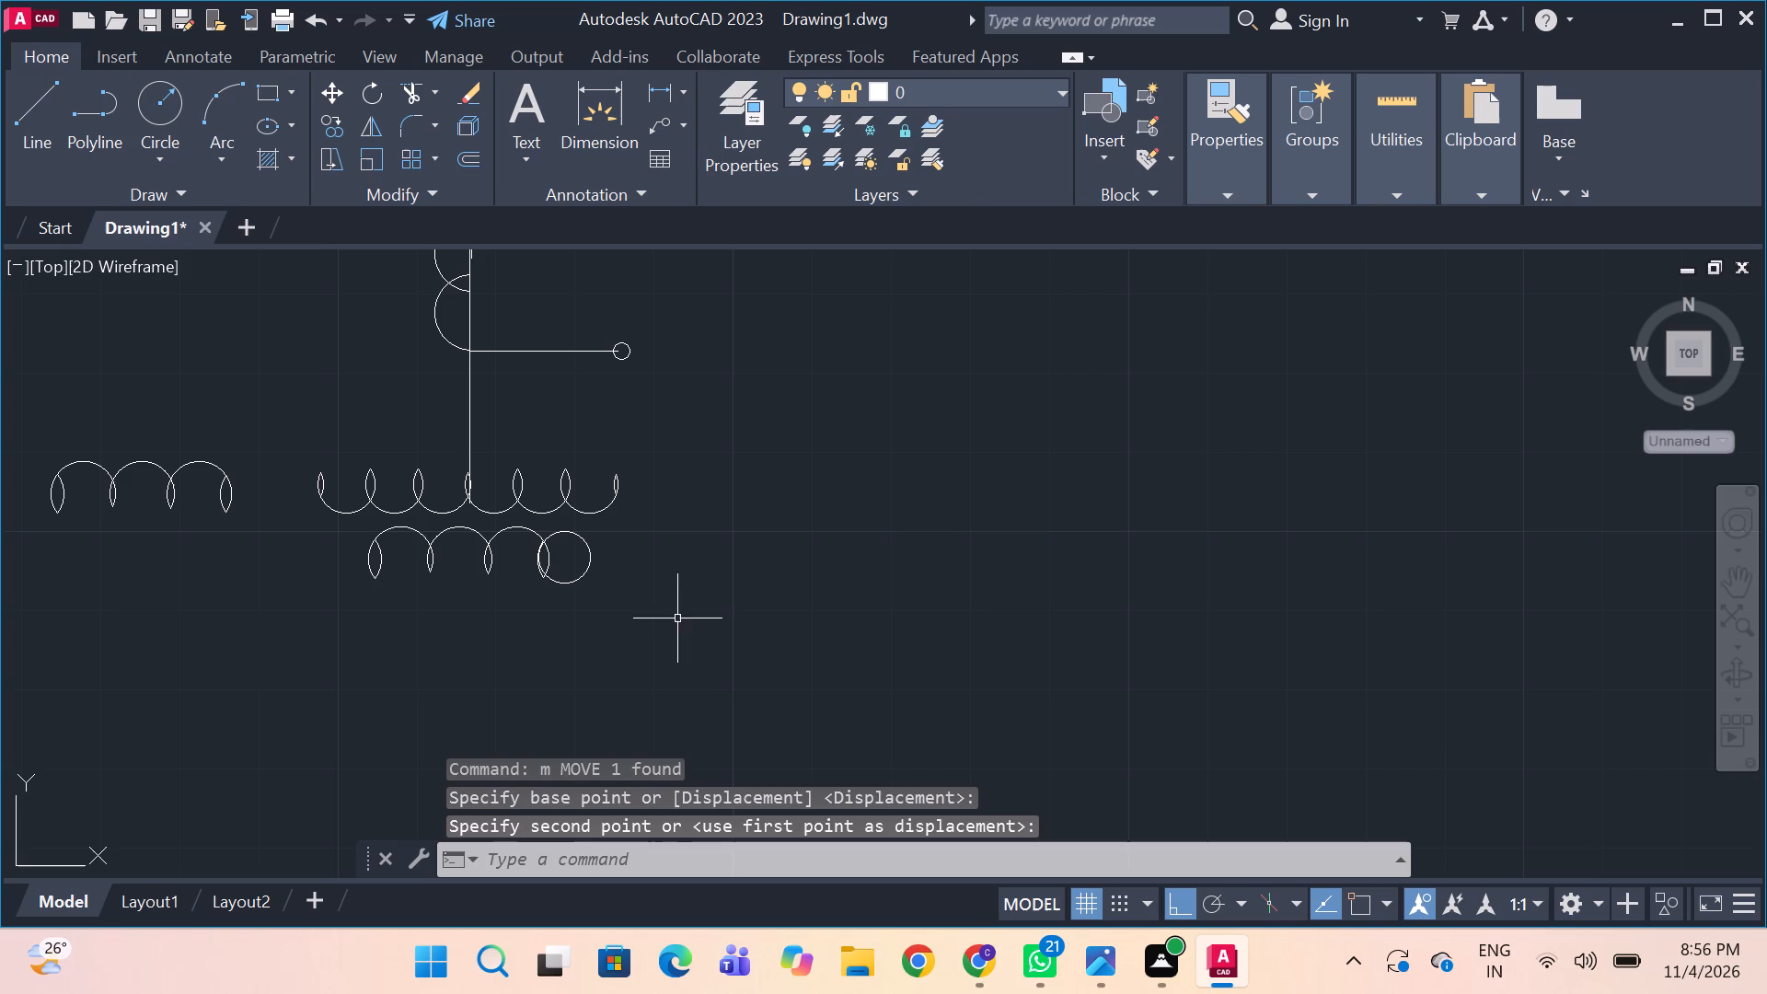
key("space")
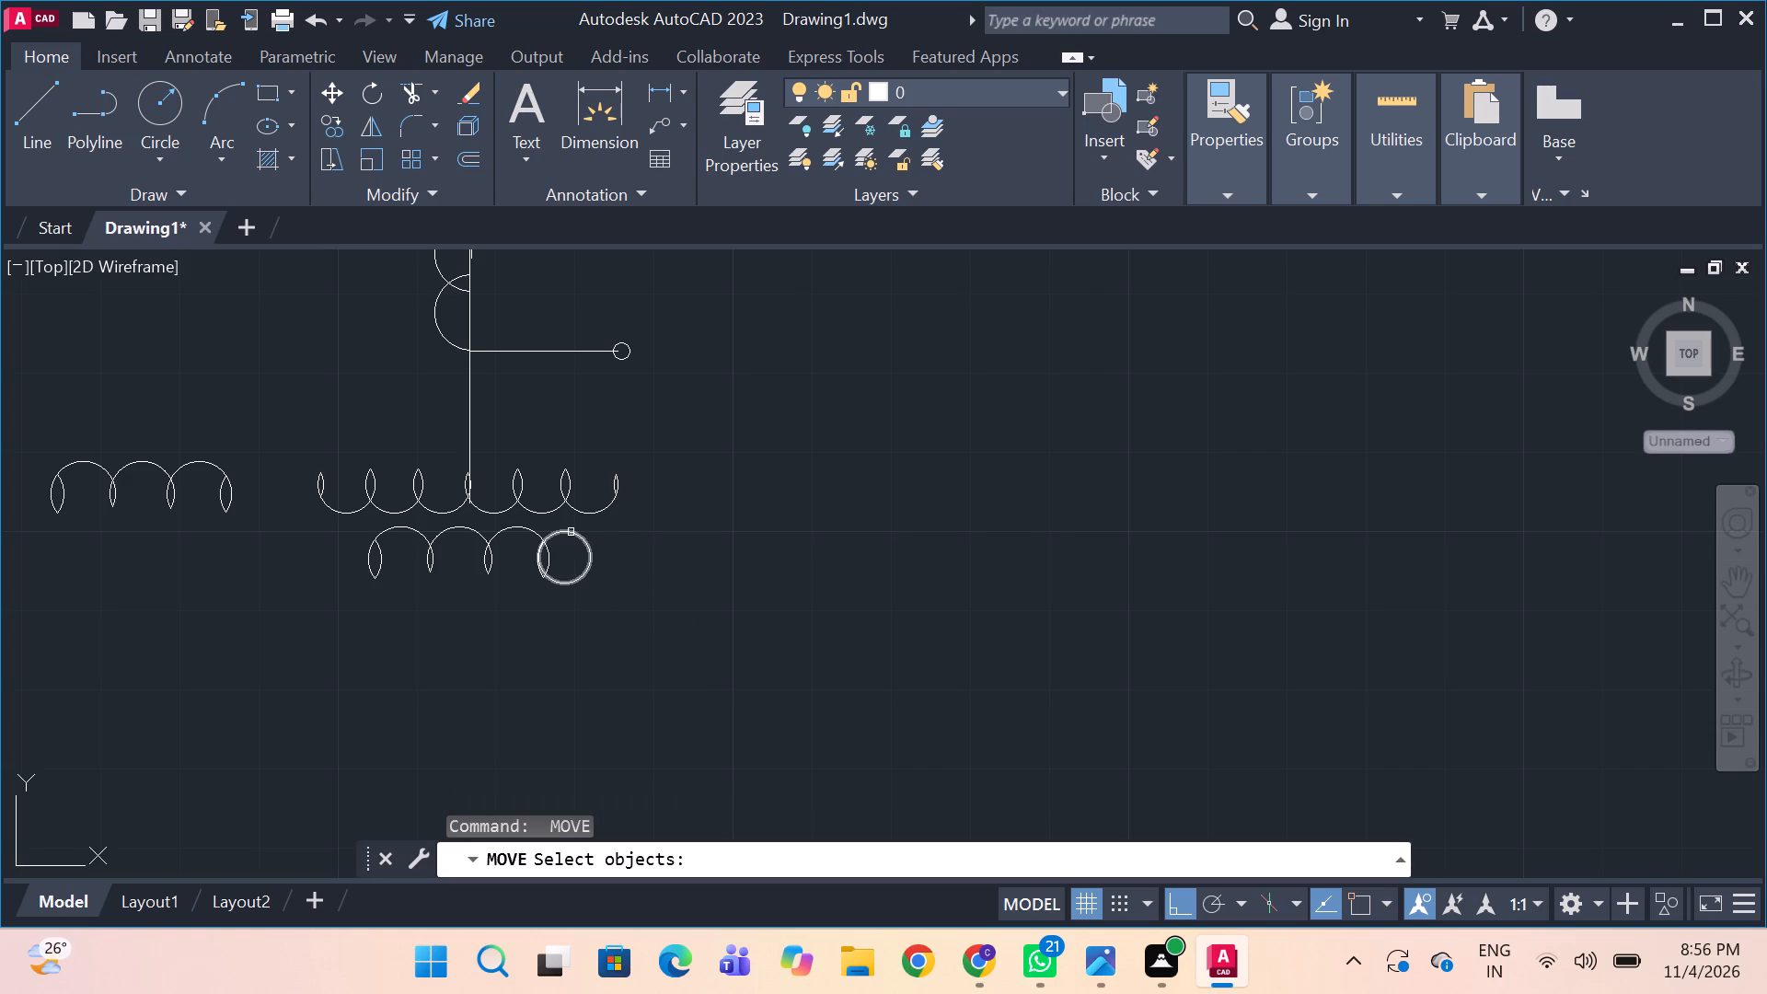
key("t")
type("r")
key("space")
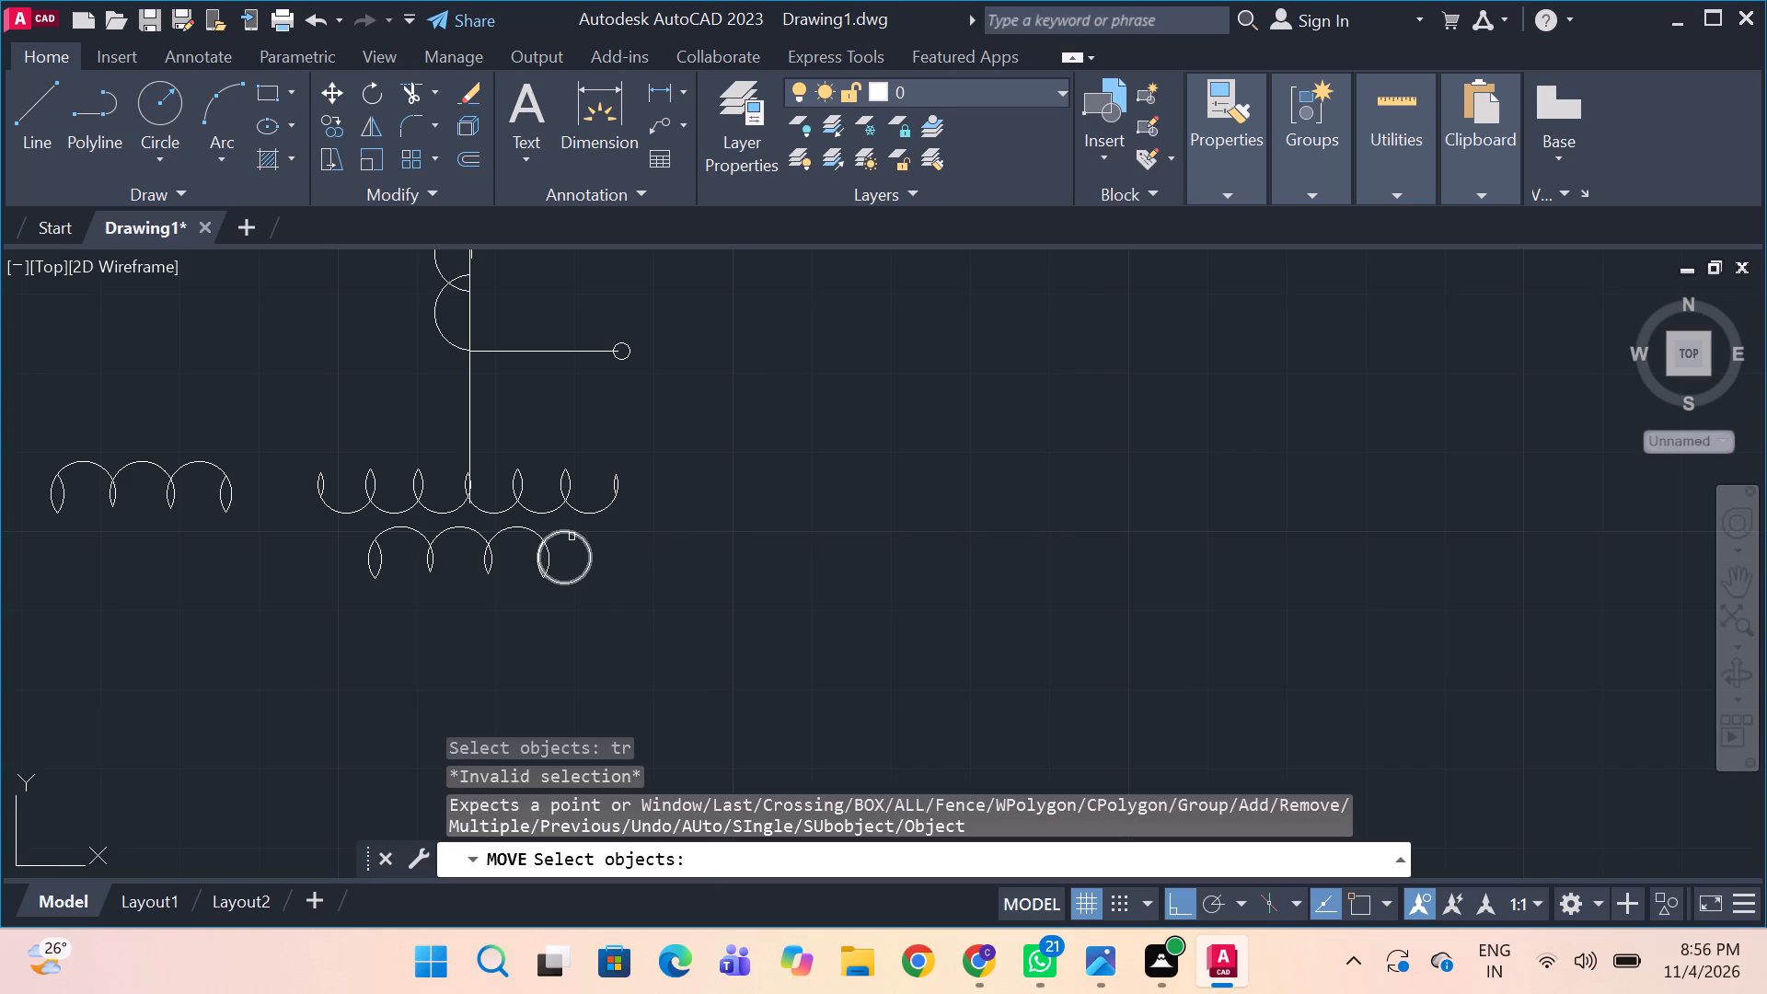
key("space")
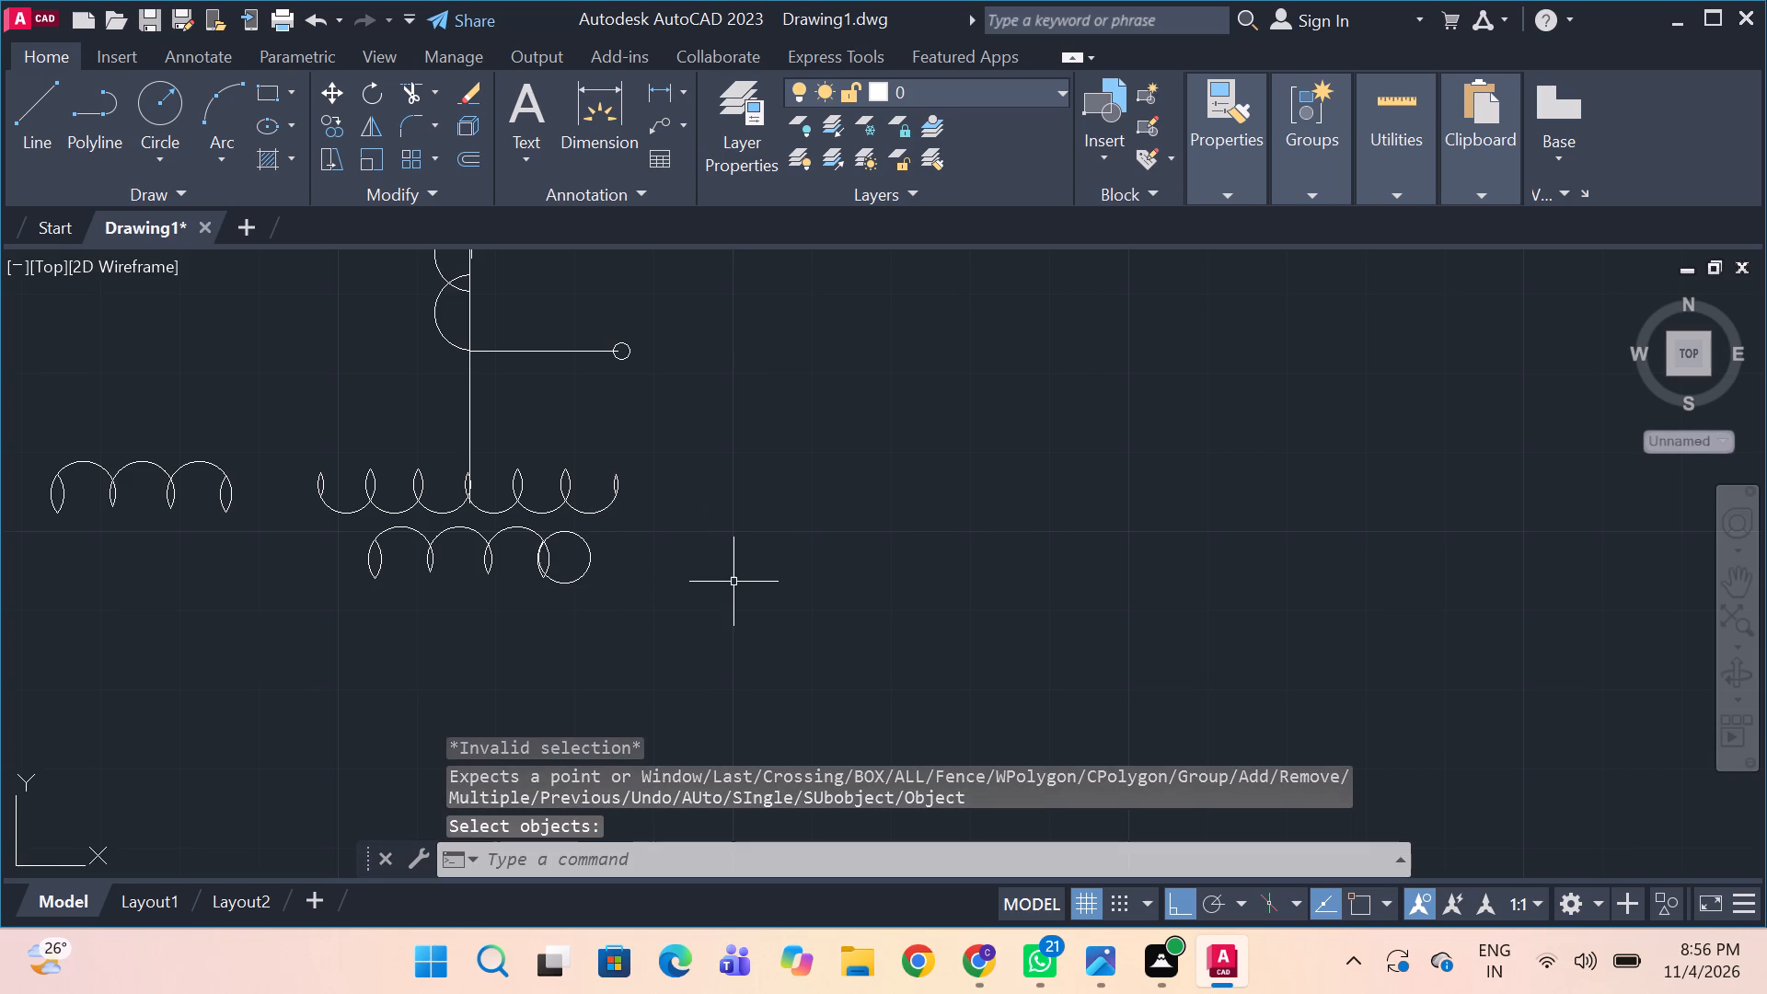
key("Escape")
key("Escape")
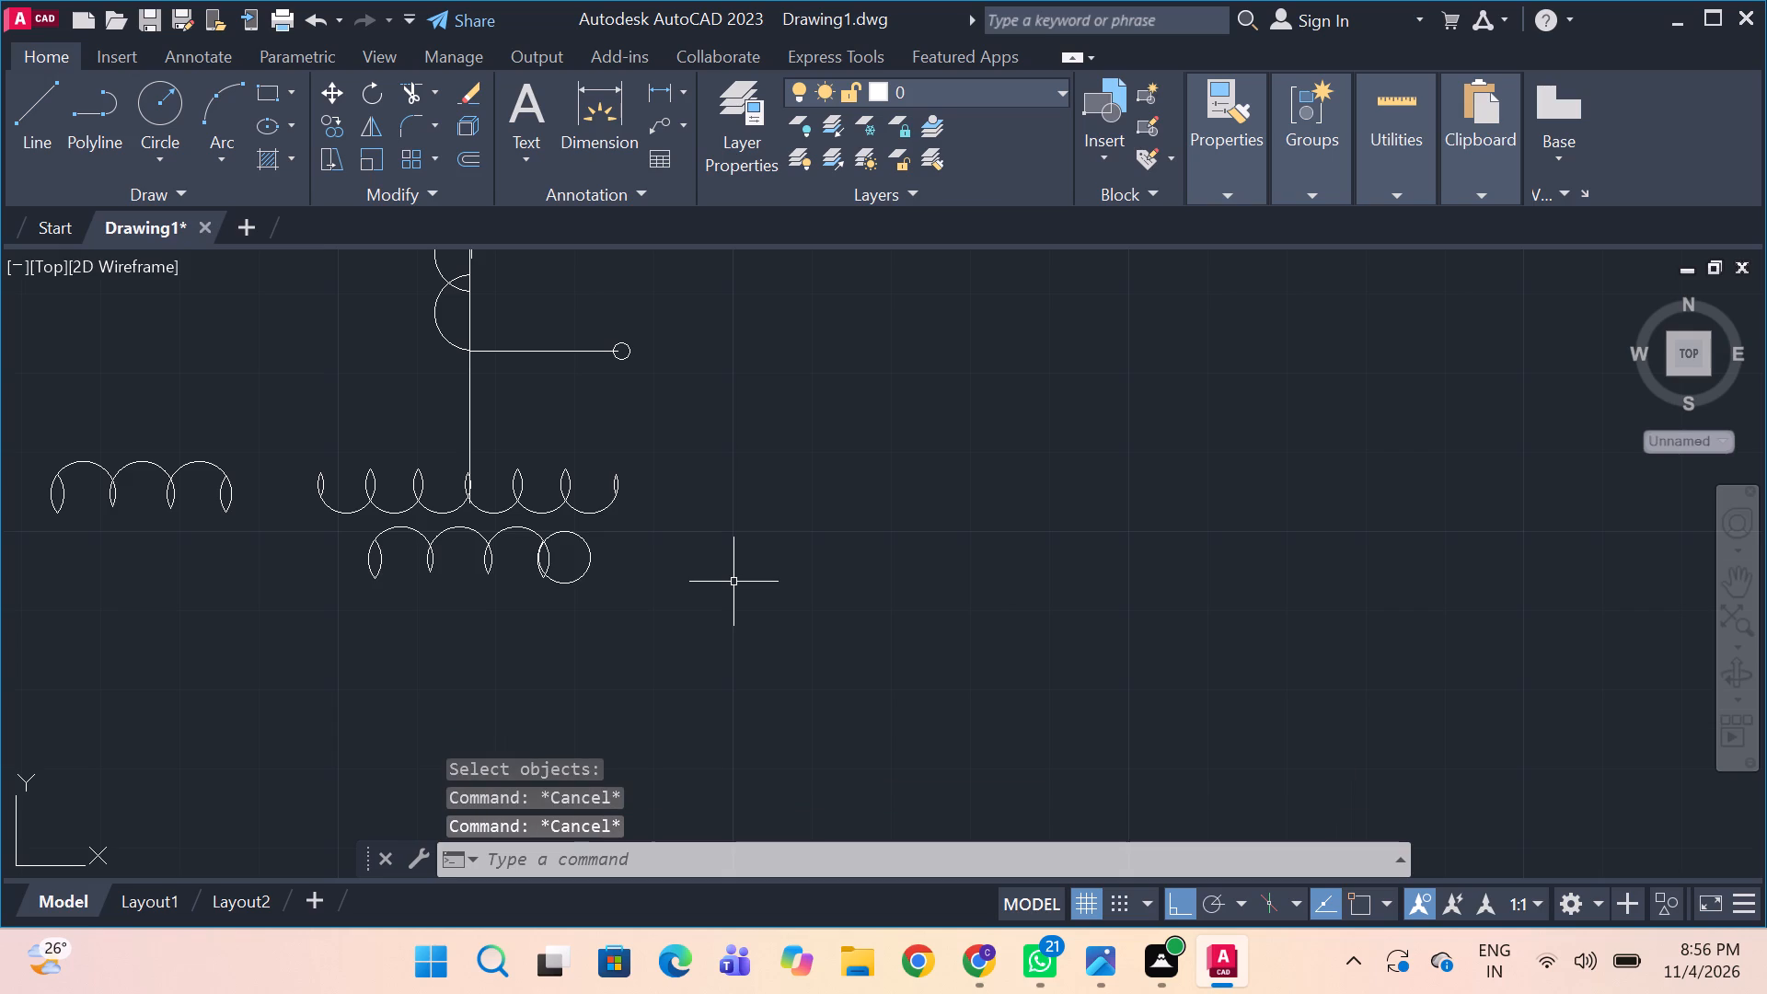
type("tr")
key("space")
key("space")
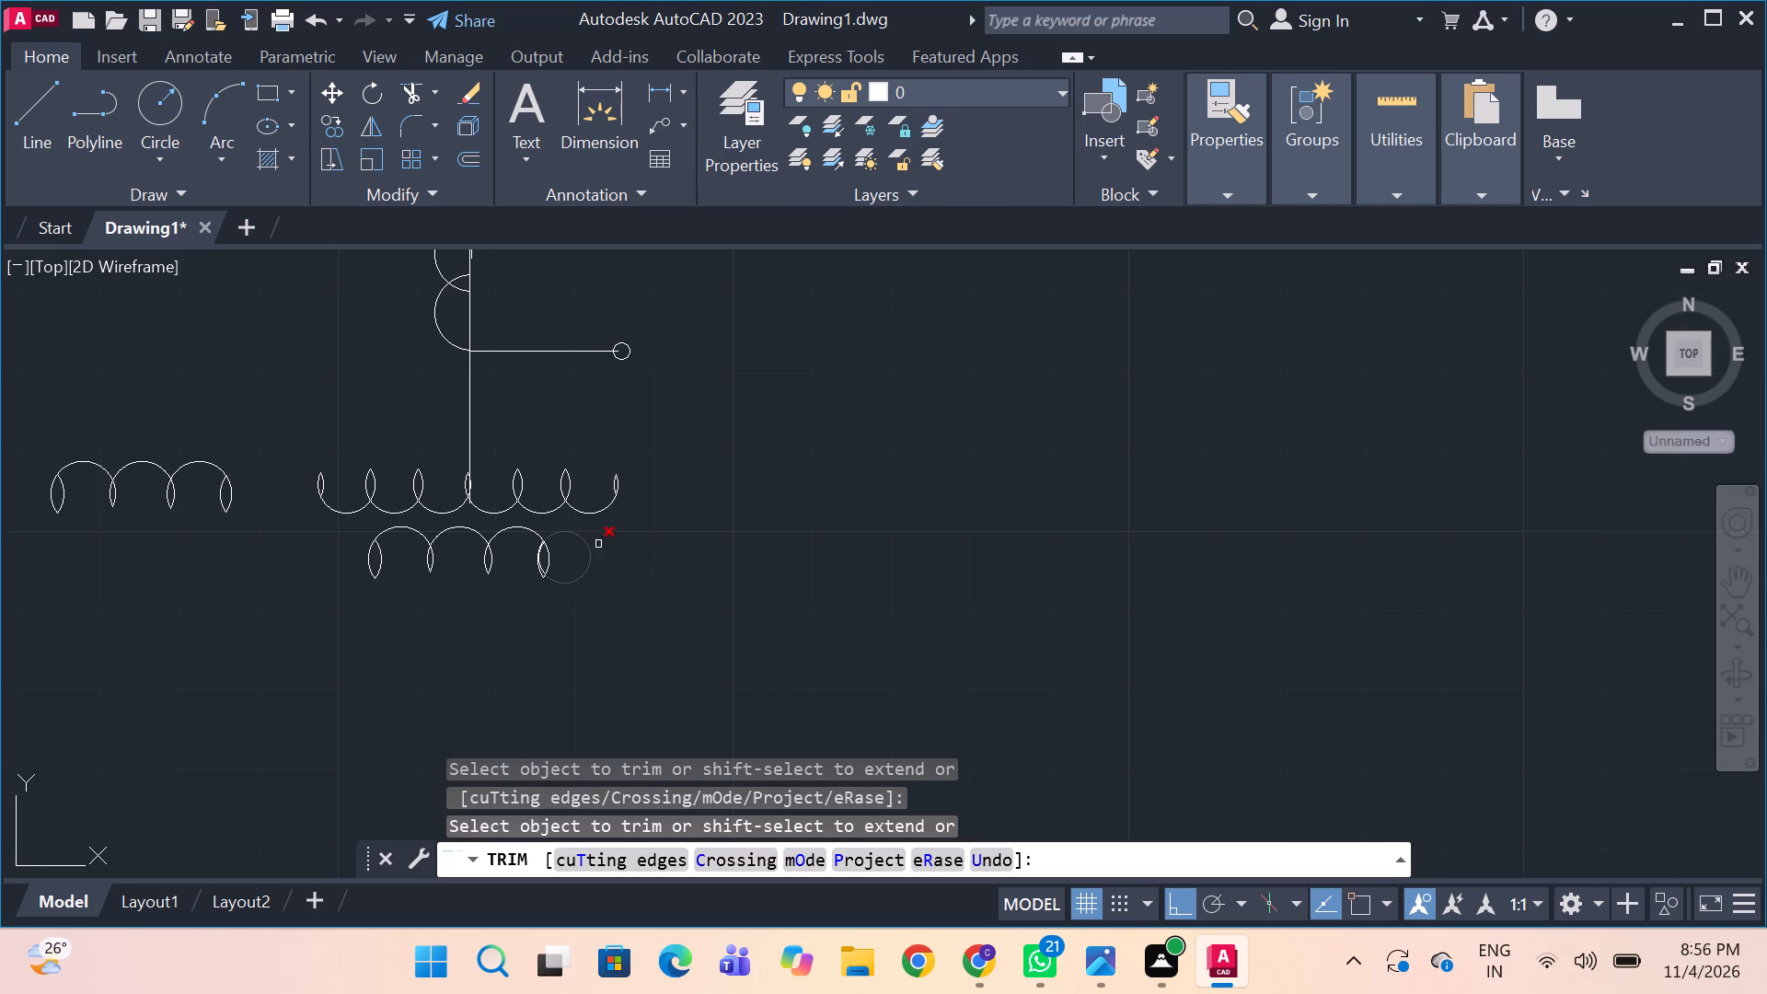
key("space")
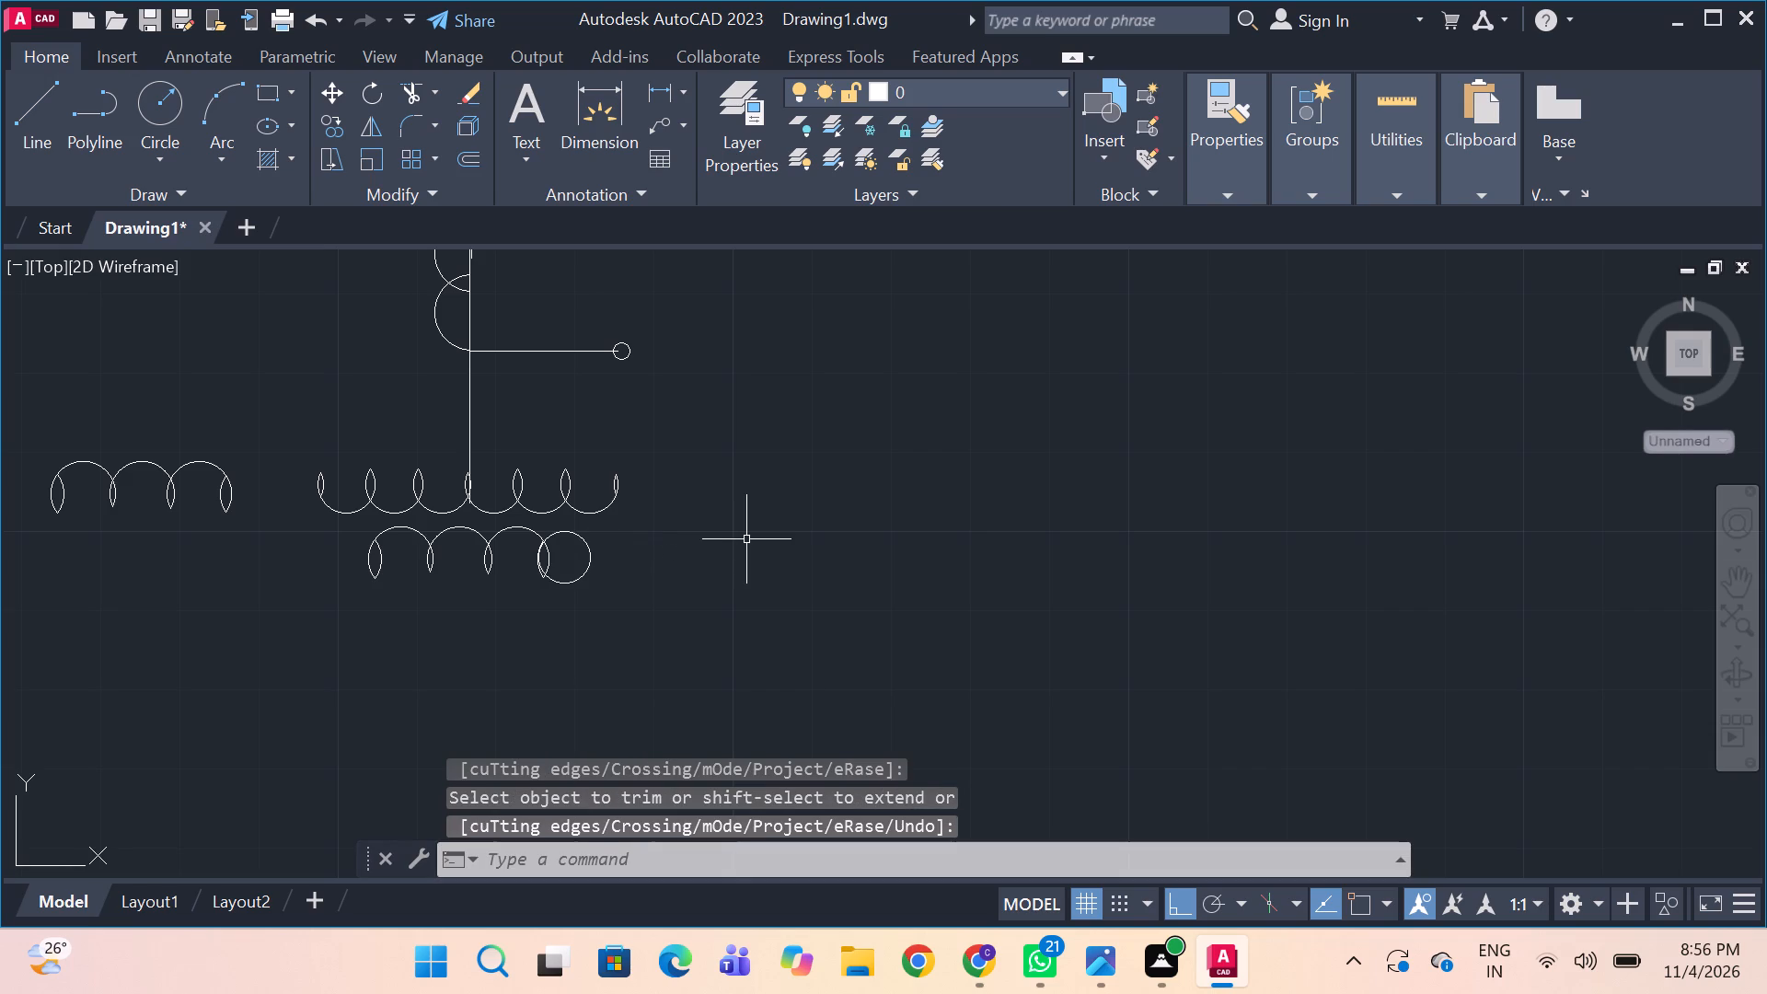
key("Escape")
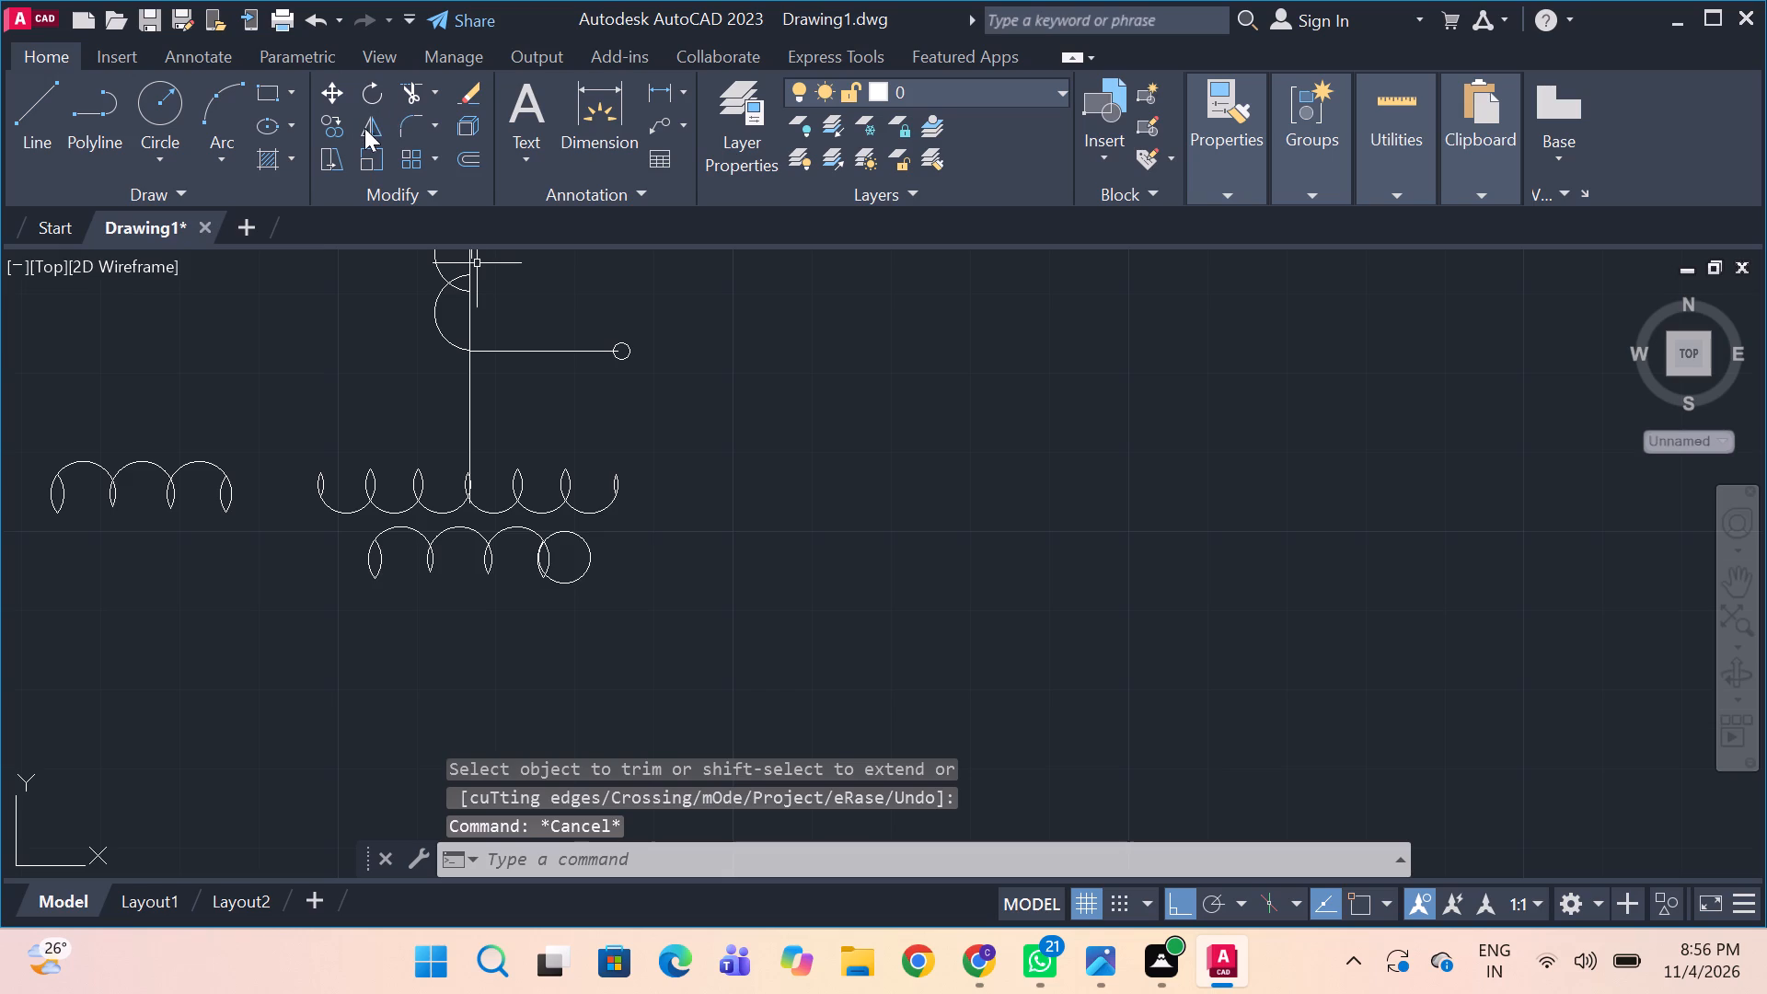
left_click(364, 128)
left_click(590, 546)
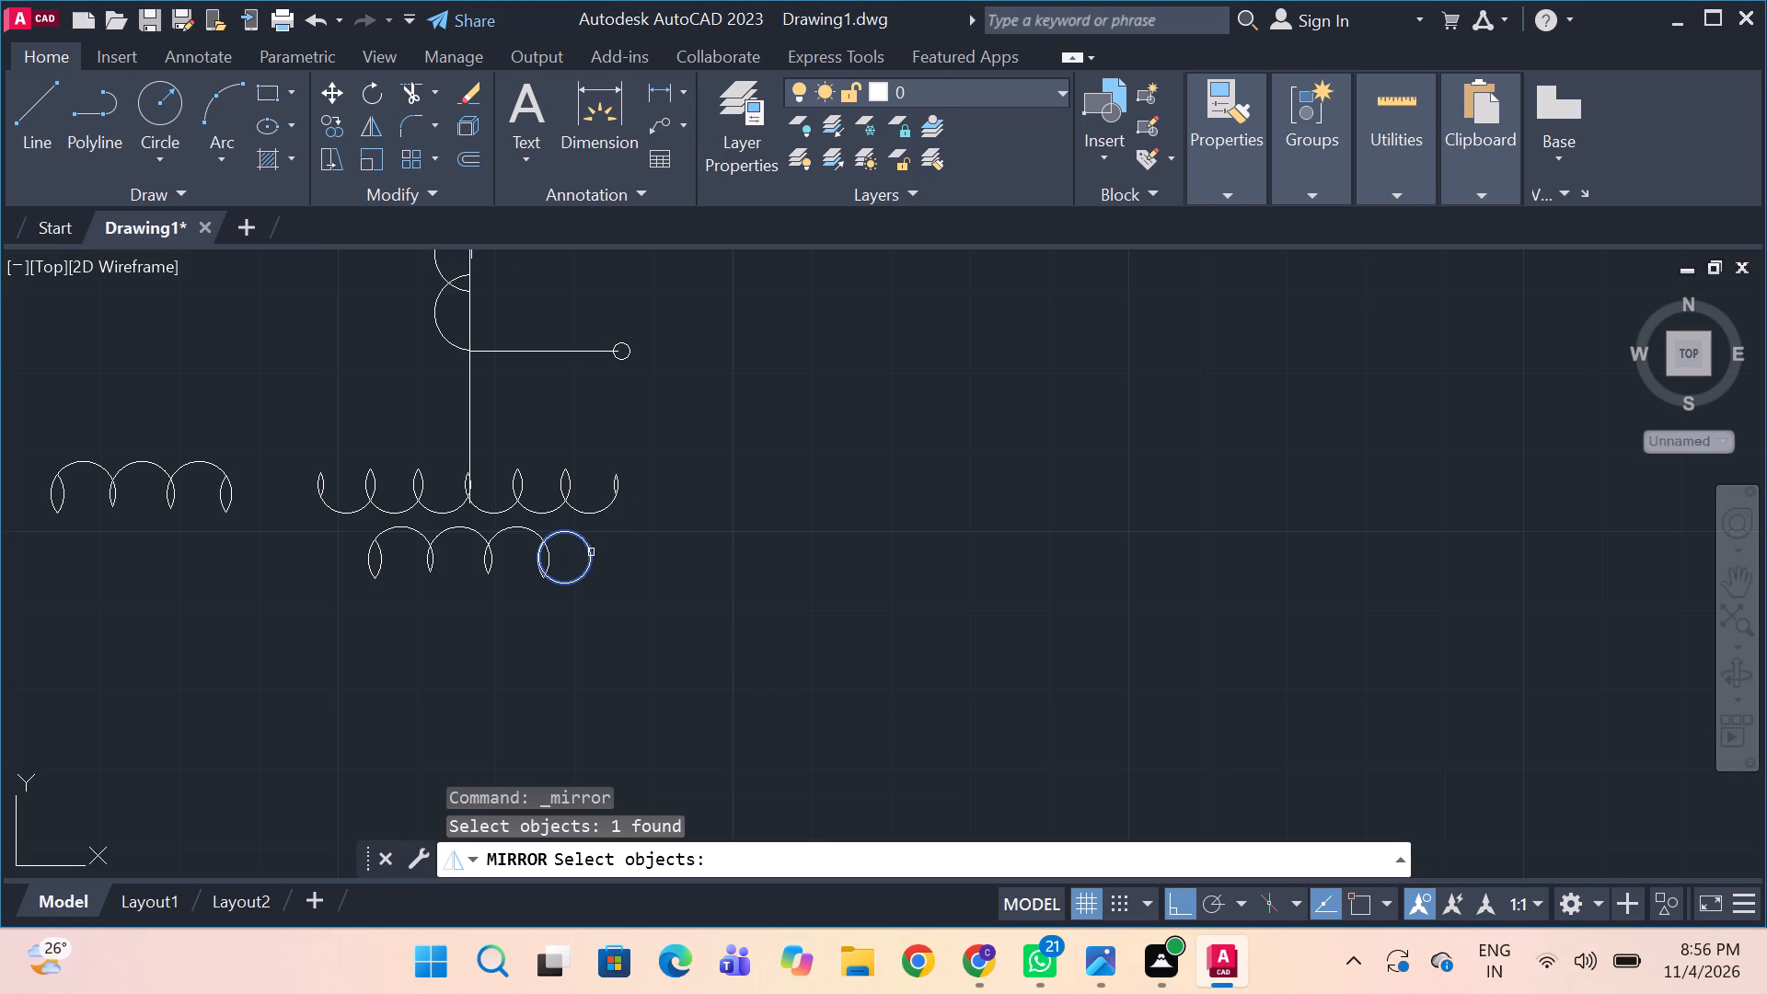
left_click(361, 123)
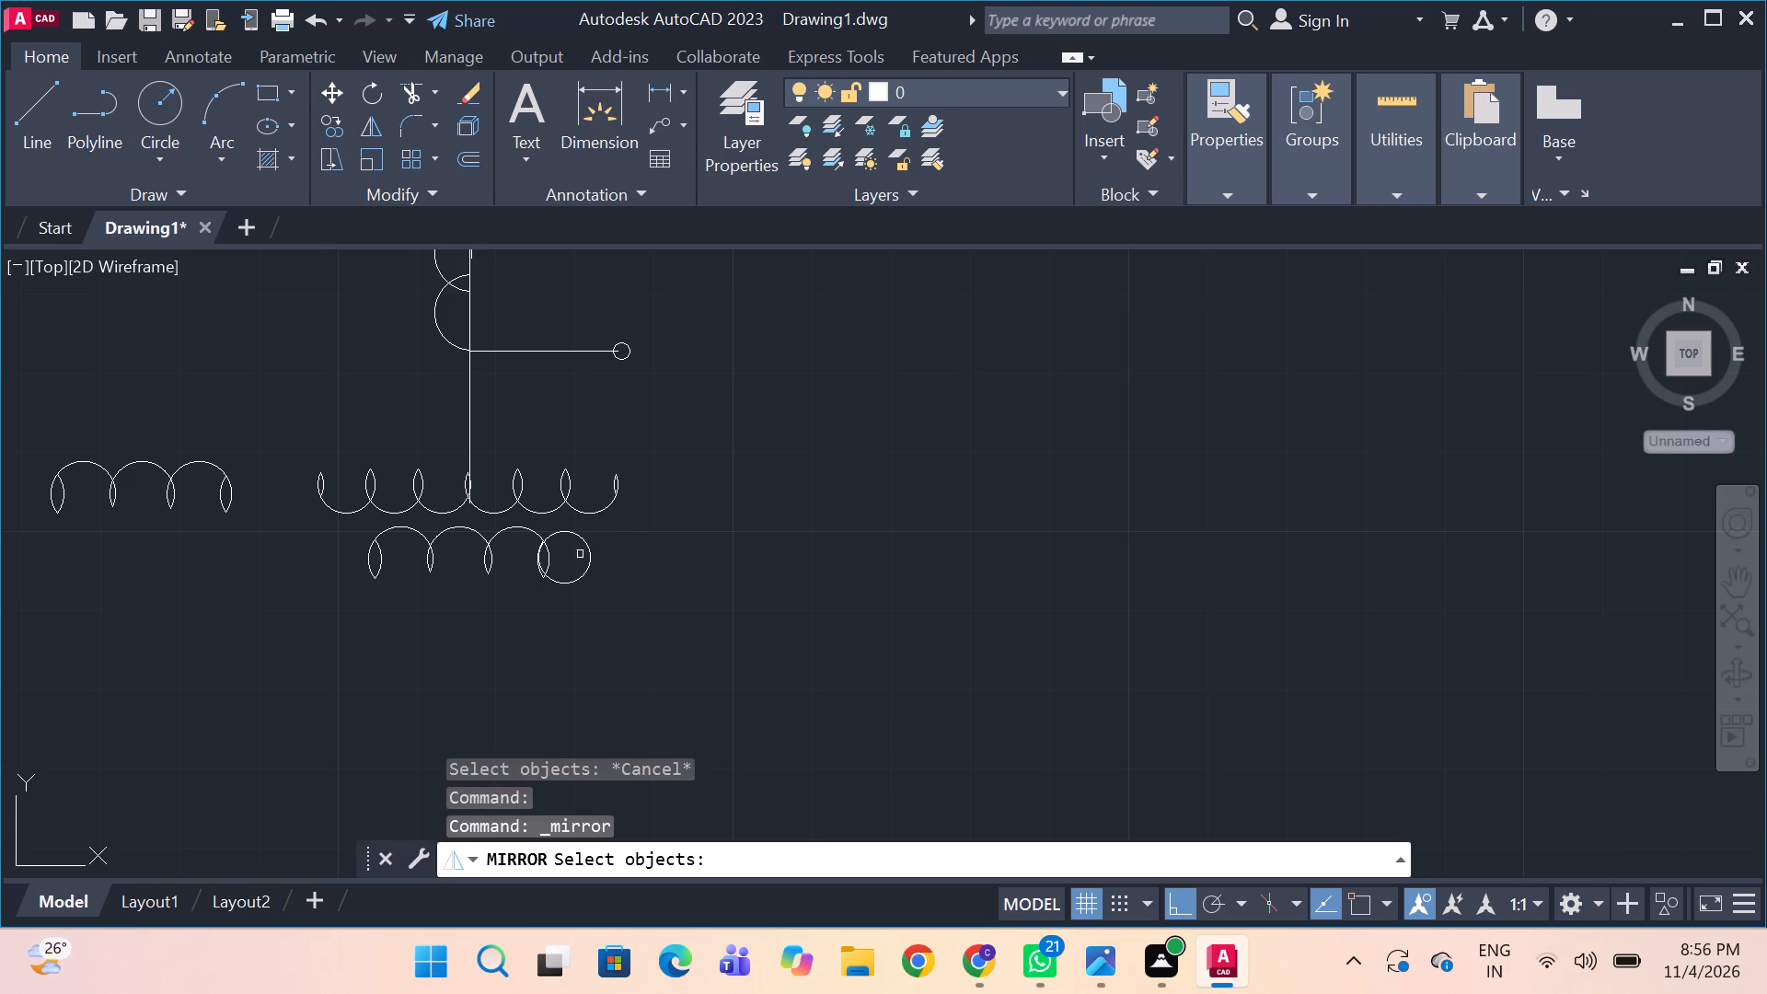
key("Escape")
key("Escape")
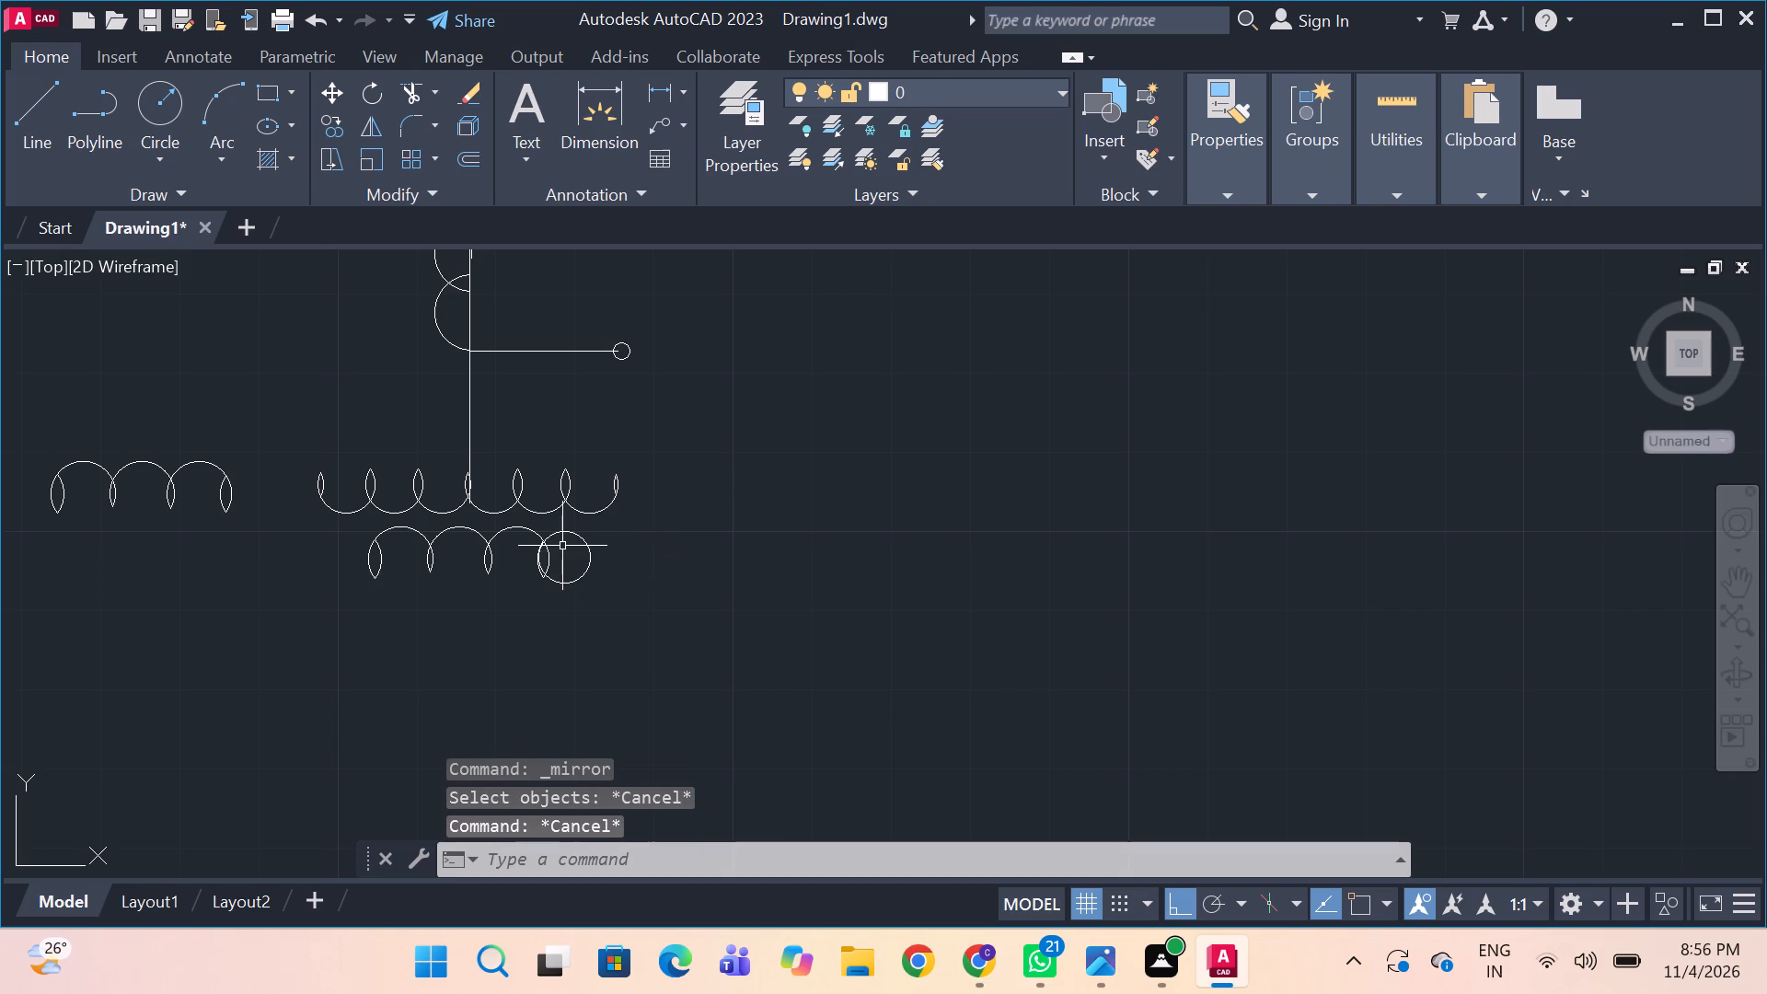
Mirror the end circle about a vertical line just inside its right edge, keeping the original, so the two circles overlap.
left_click(585, 541)
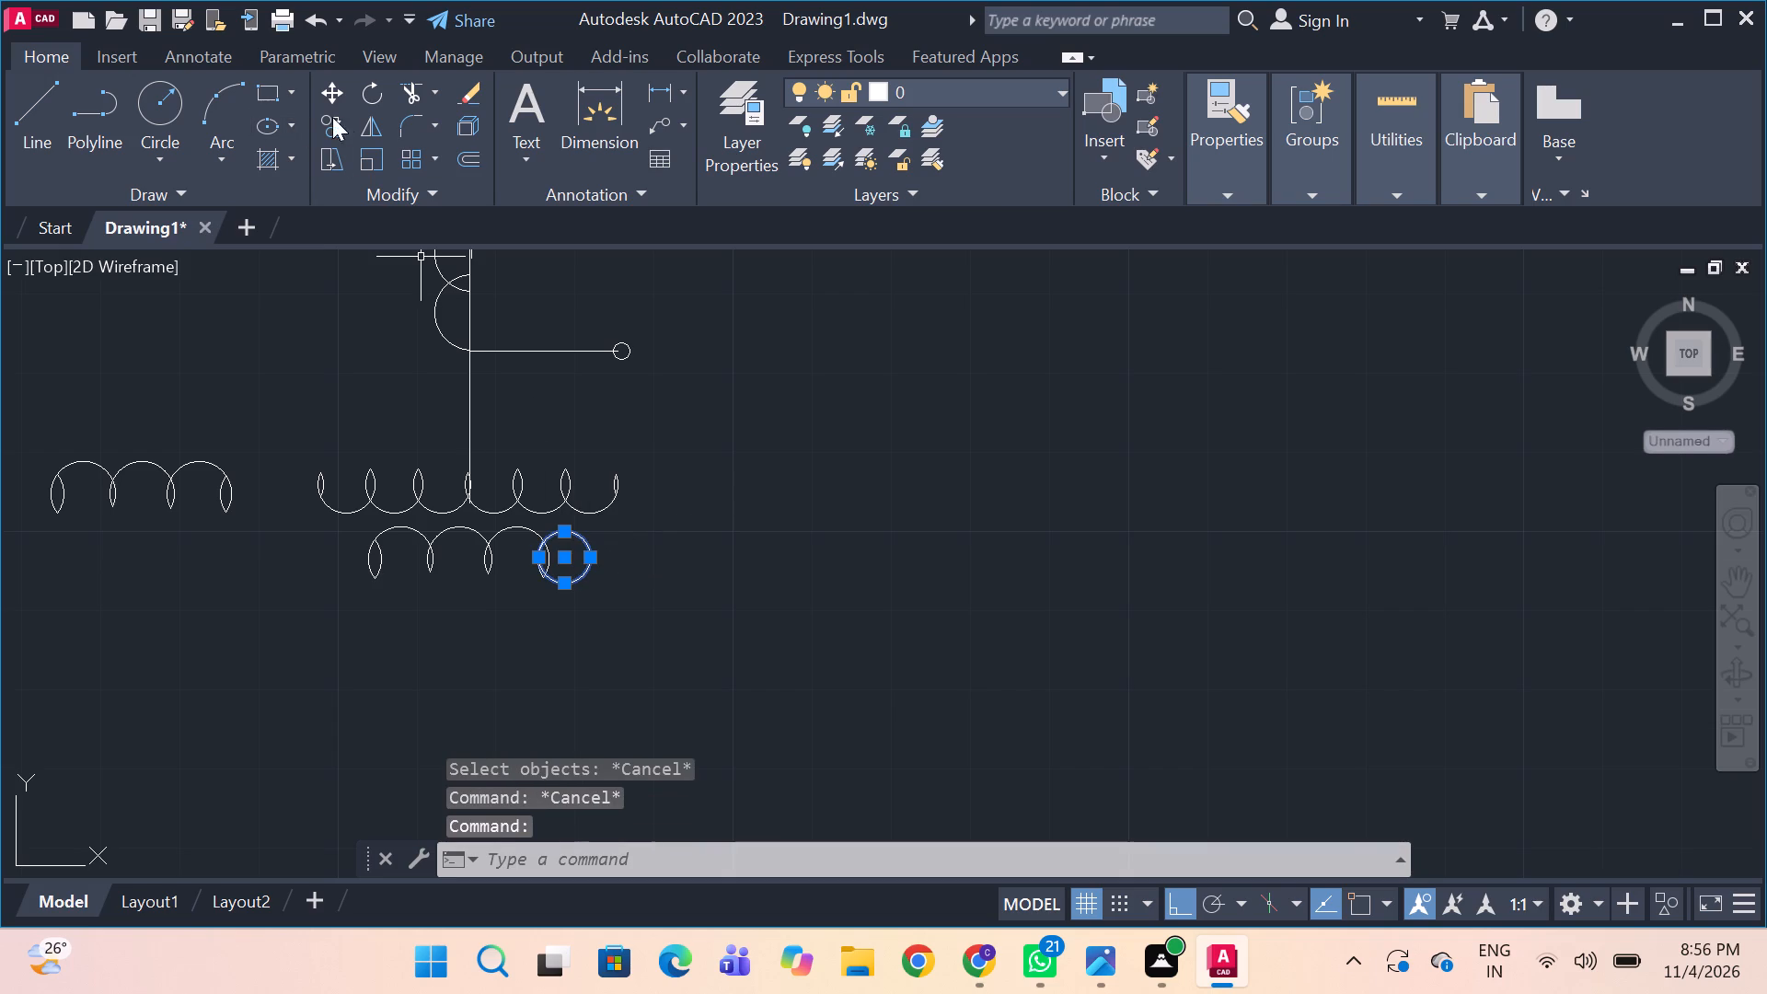
left_click(372, 128)
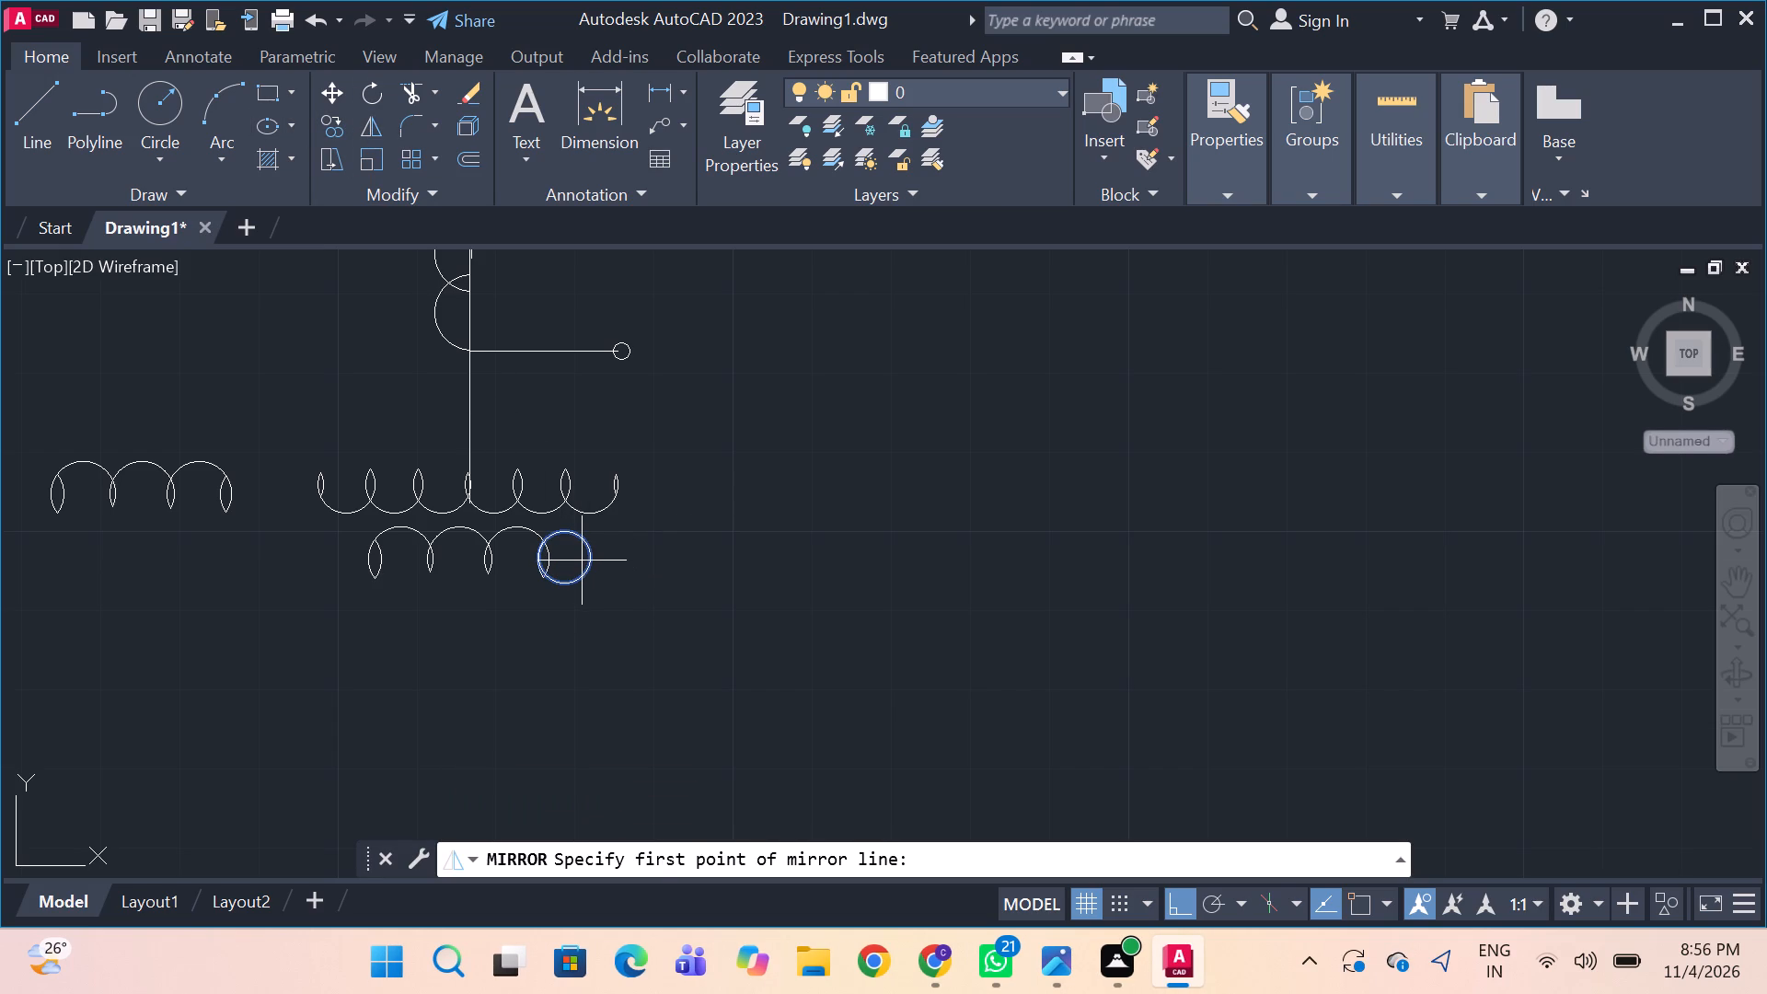
left_click(583, 561)
left_click(584, 557)
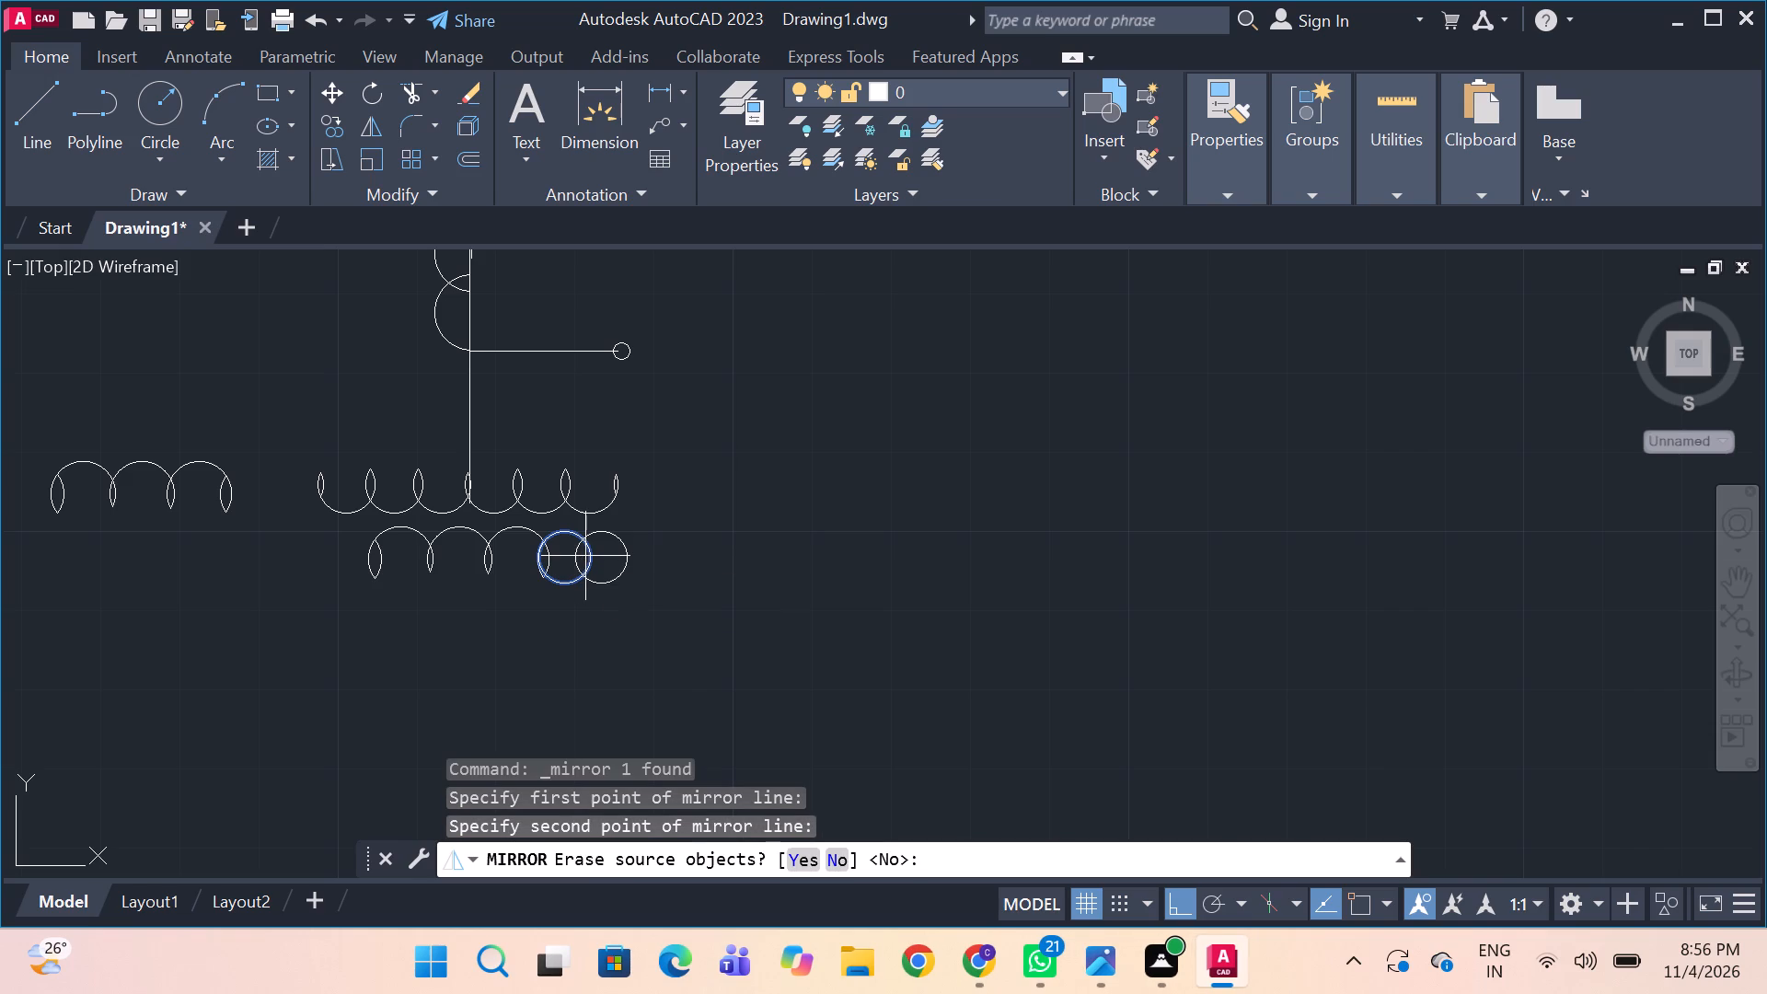
key("space")
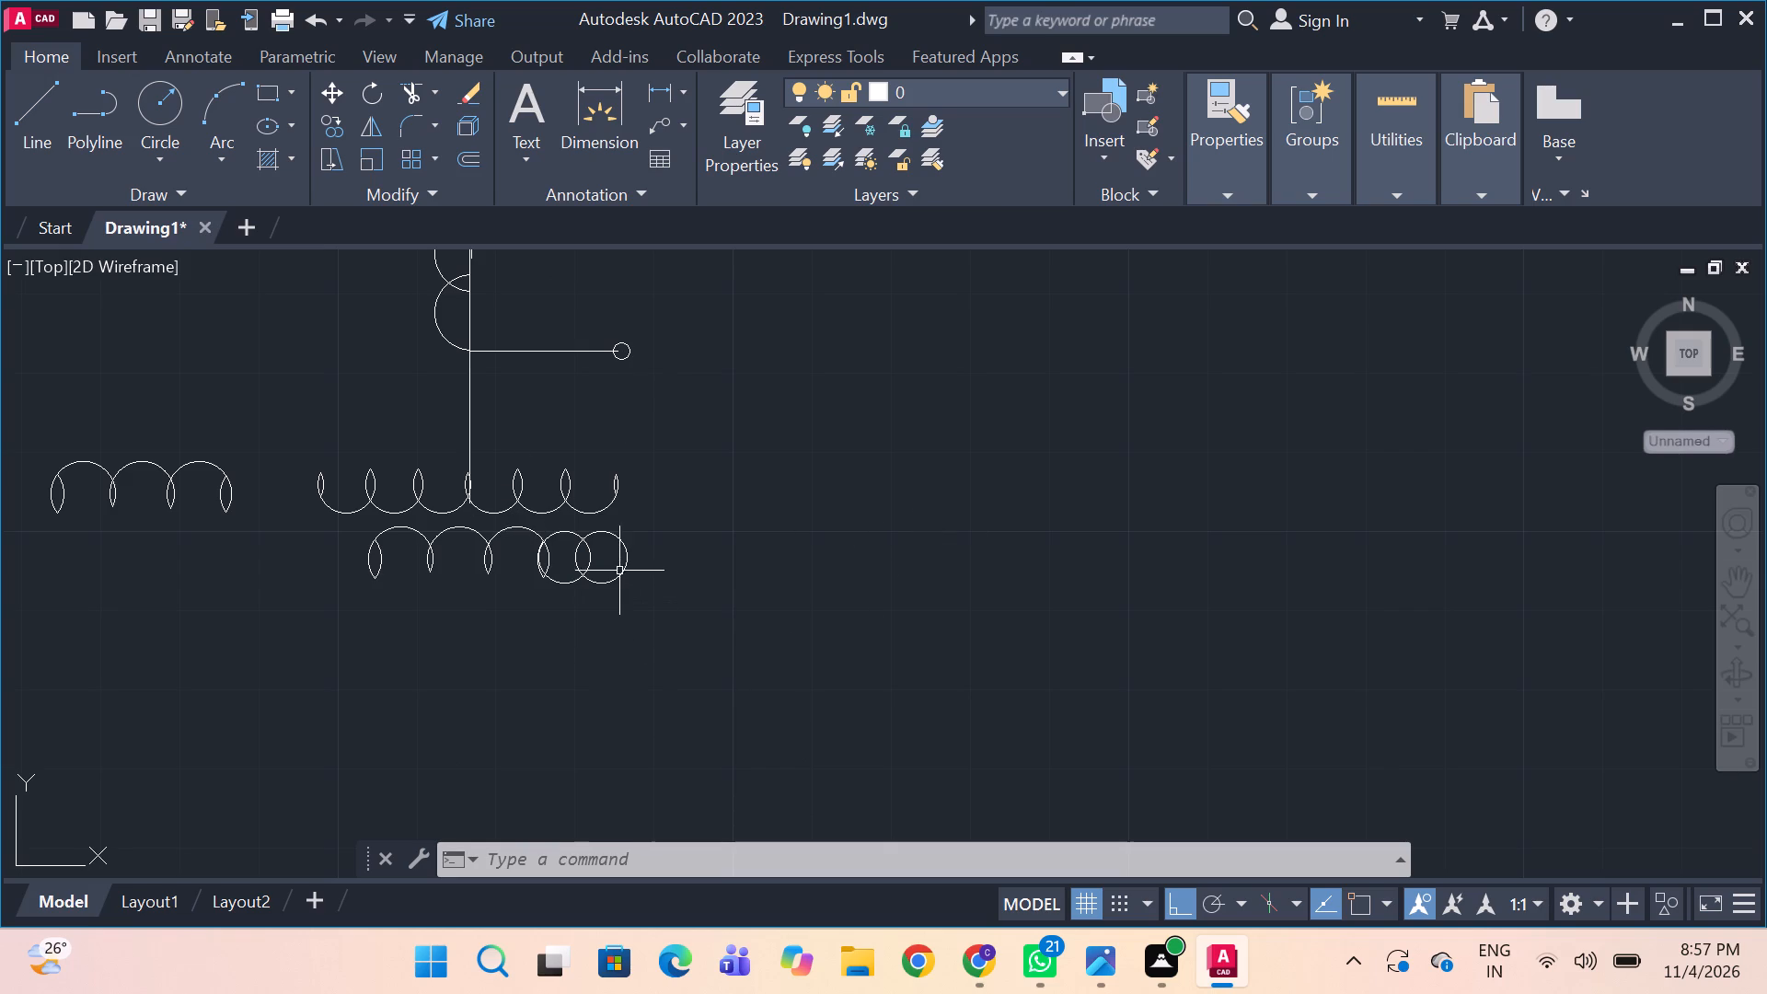
Trim the end circle's lower arc and the mirrored circle's outer arc, leaving a fourth hump with a small closing loop.
type("tr")
key("space")
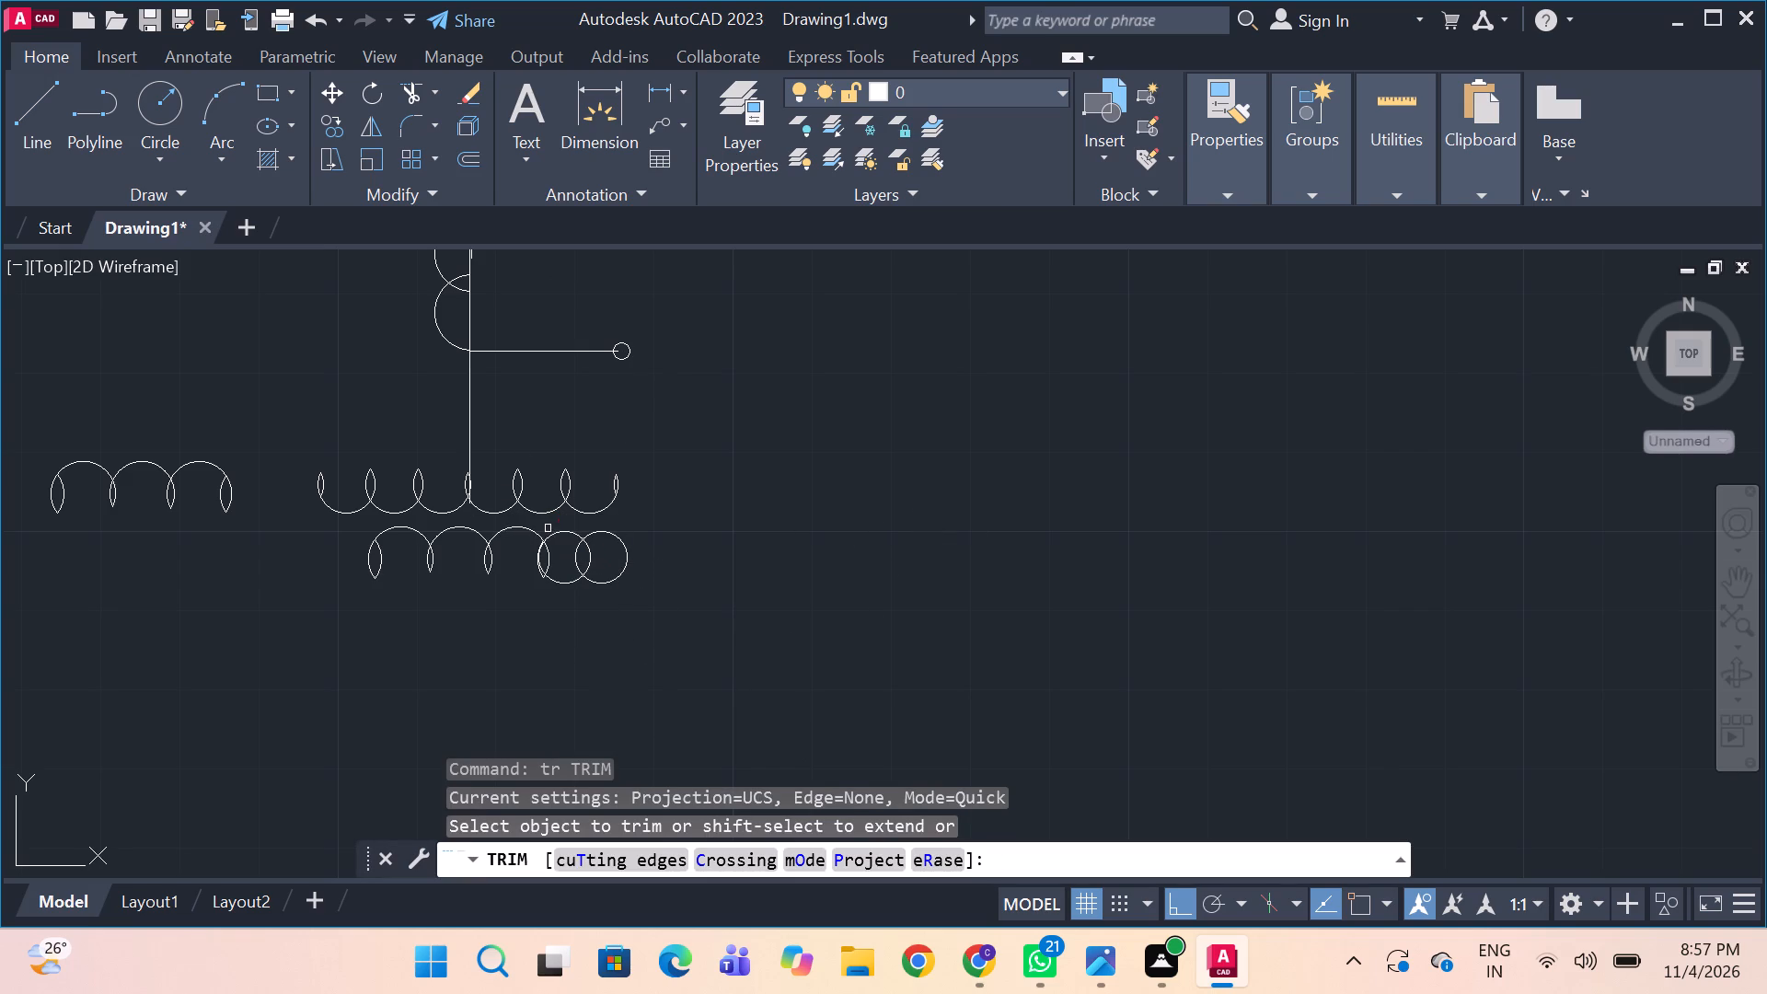
left_click(567, 580)
left_click(620, 581)
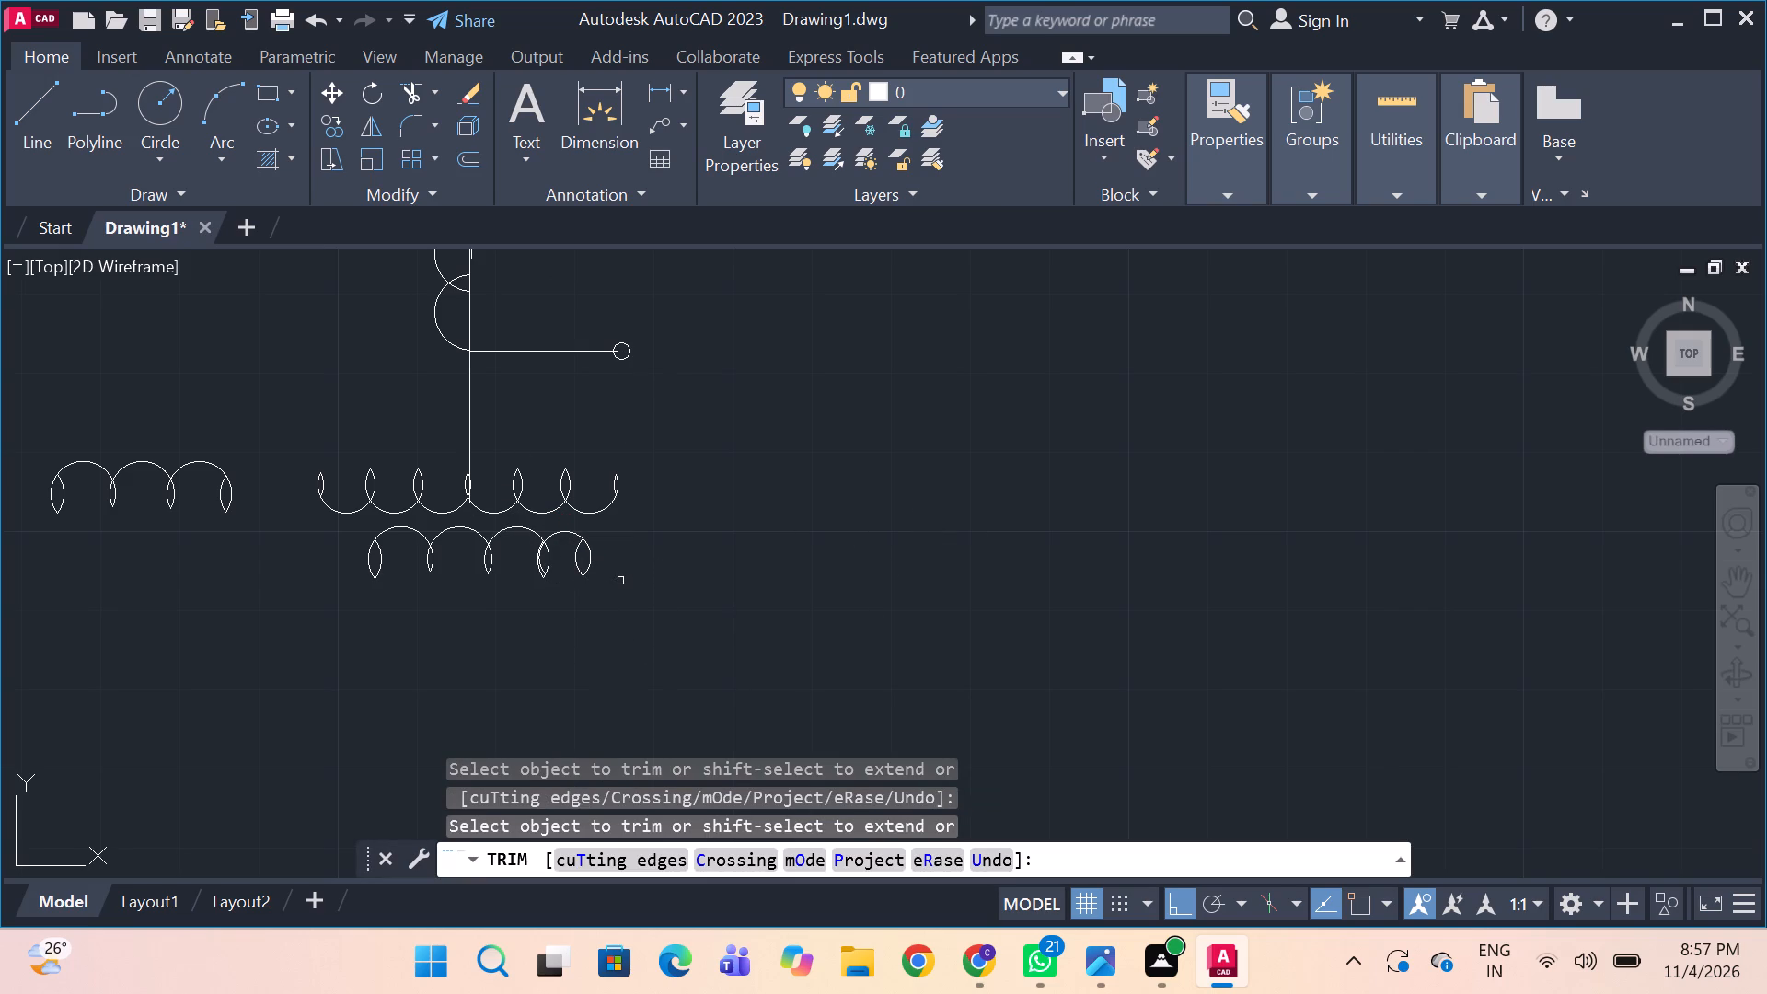
type("l")
key("space")
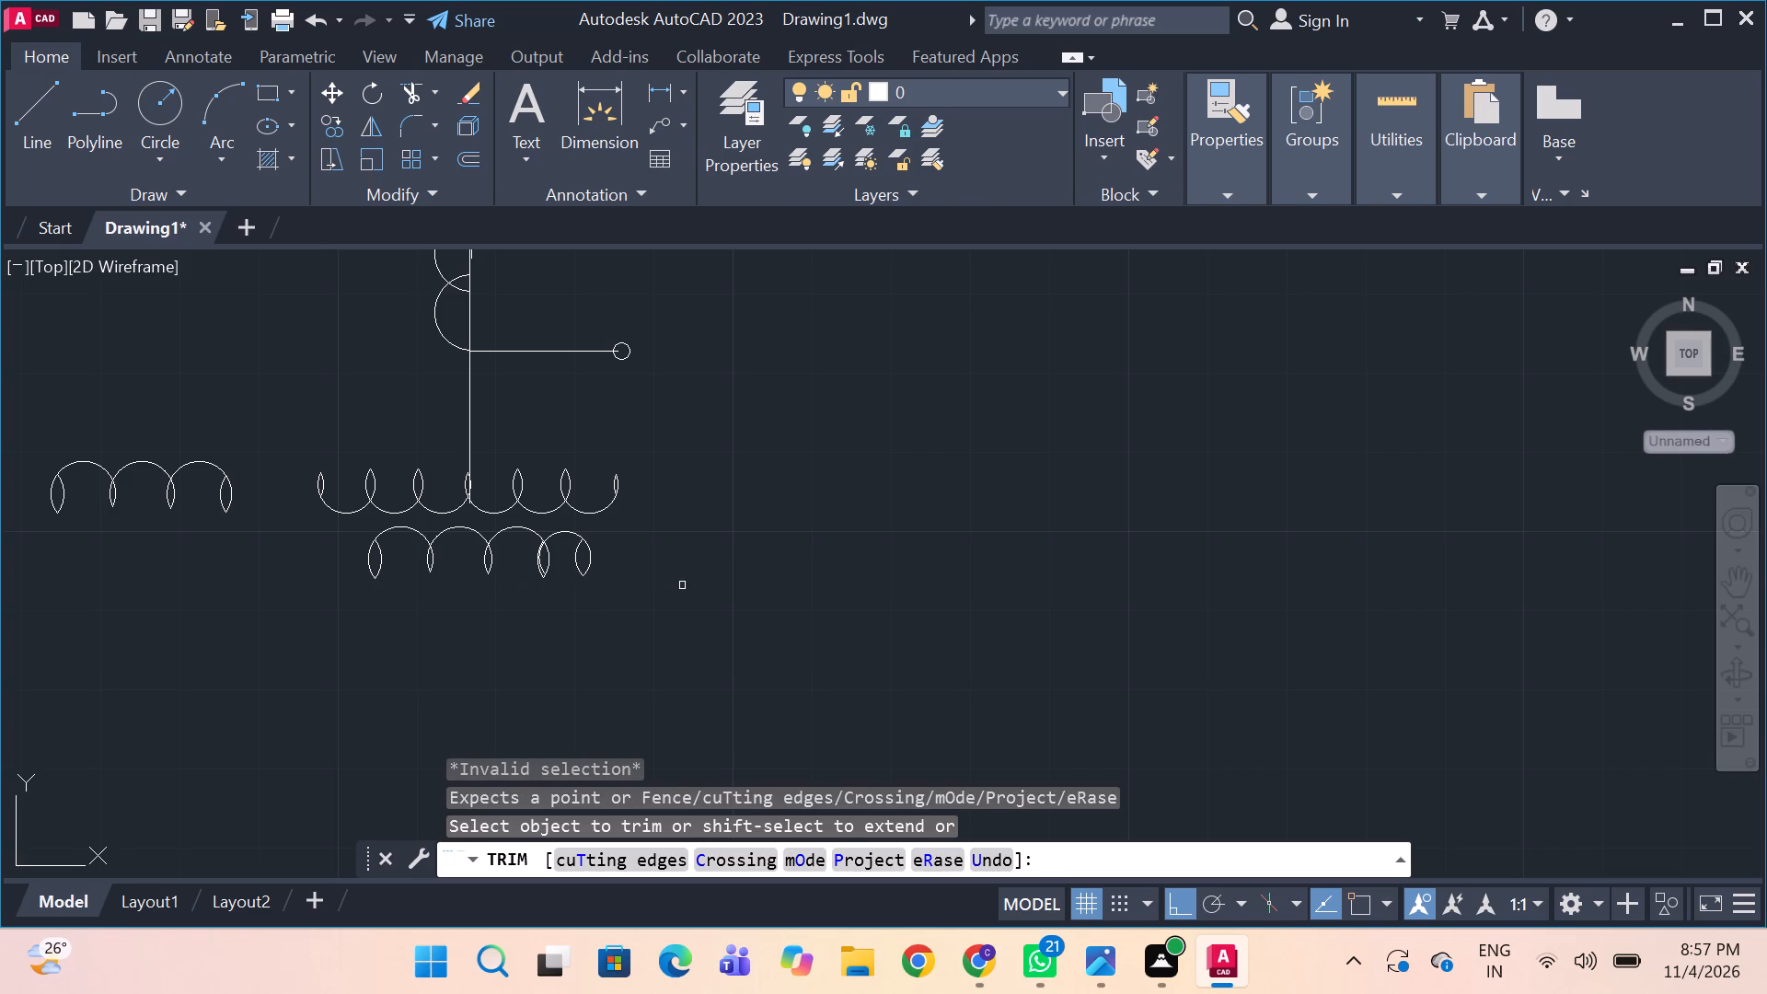
key("Escape")
key("Escape")
Draw a vertical connection line in consecutive segments downward from the lower winding's middle loop, checking the reference image for the run below the transformer.
key("l")
key("space")
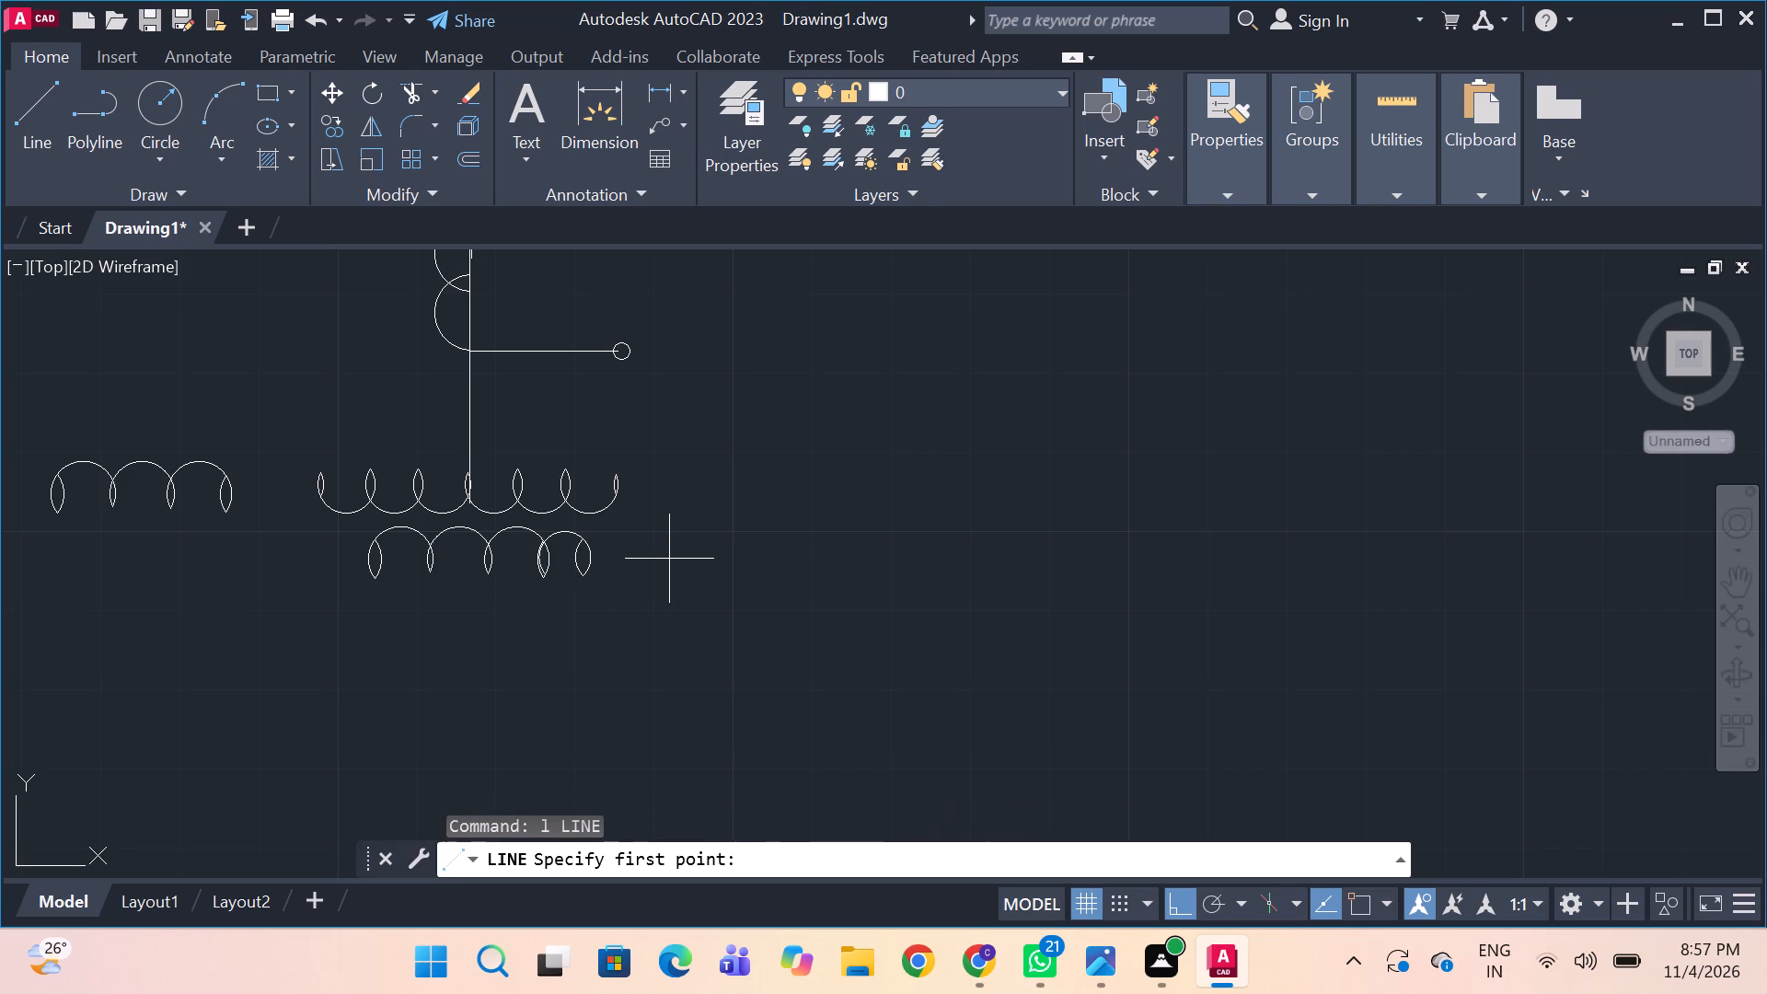
left_click_drag(488, 570, 486, 570)
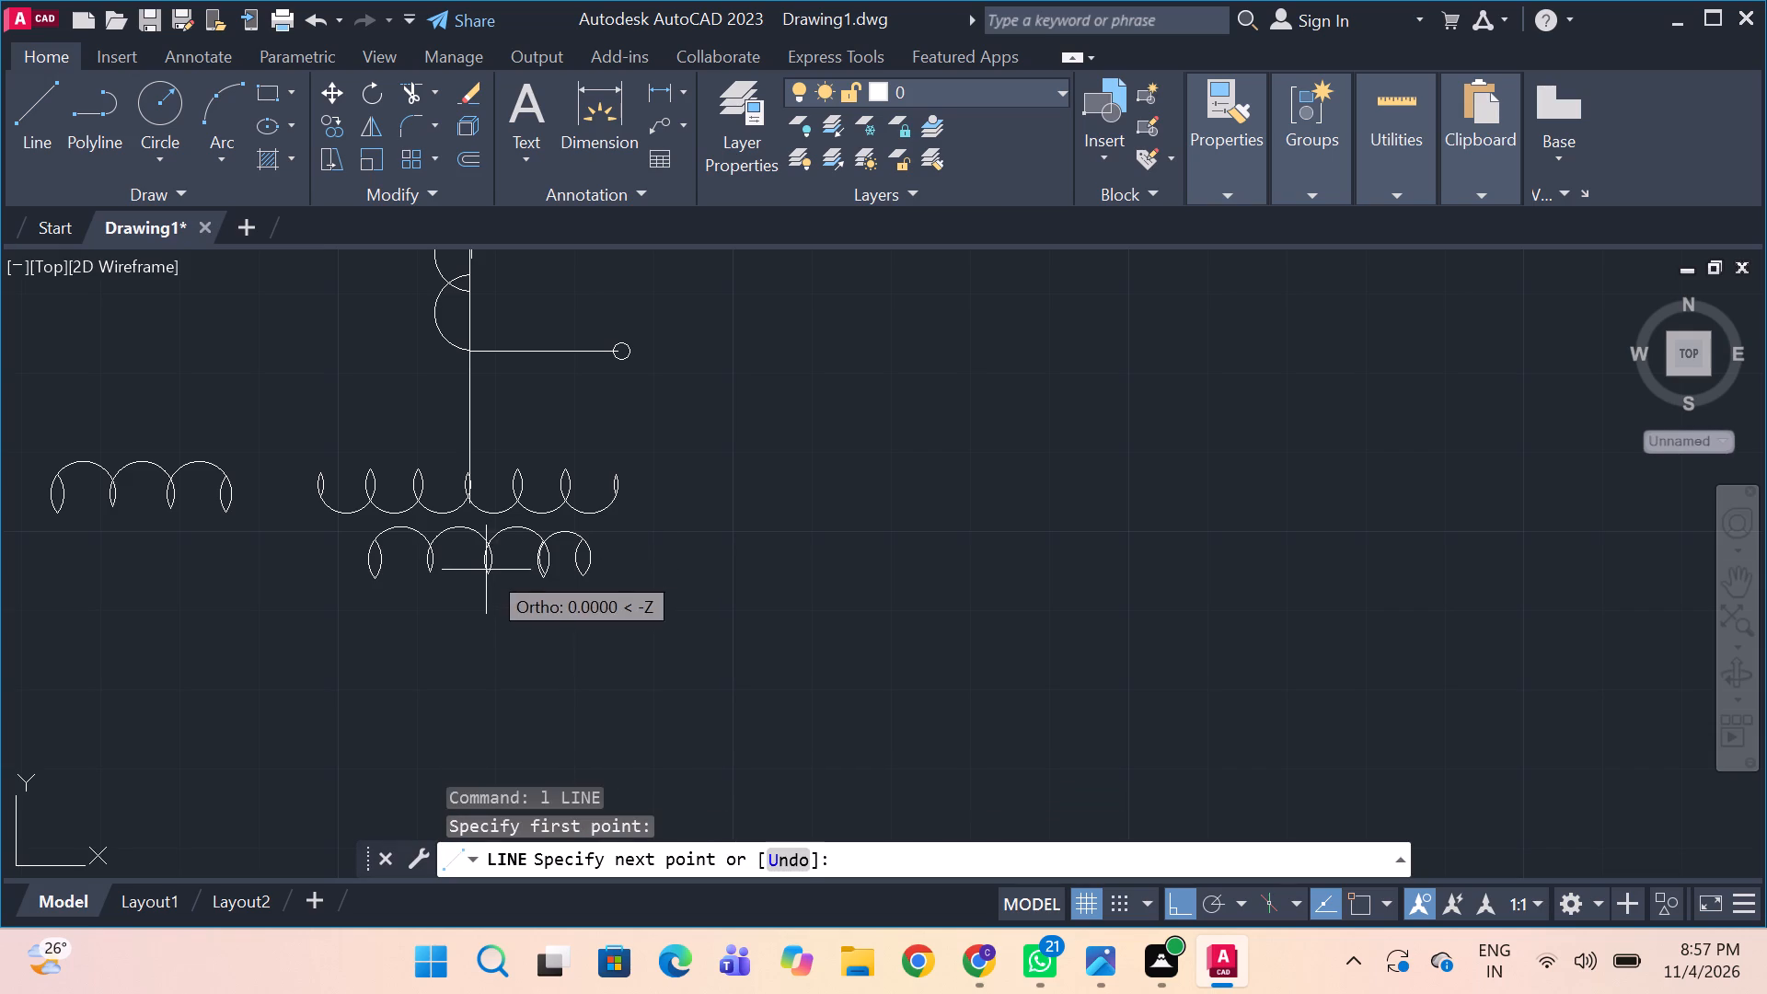
left_click_drag(486, 570, 493, 704)
left_click(493, 704)
key("alt+Tab")
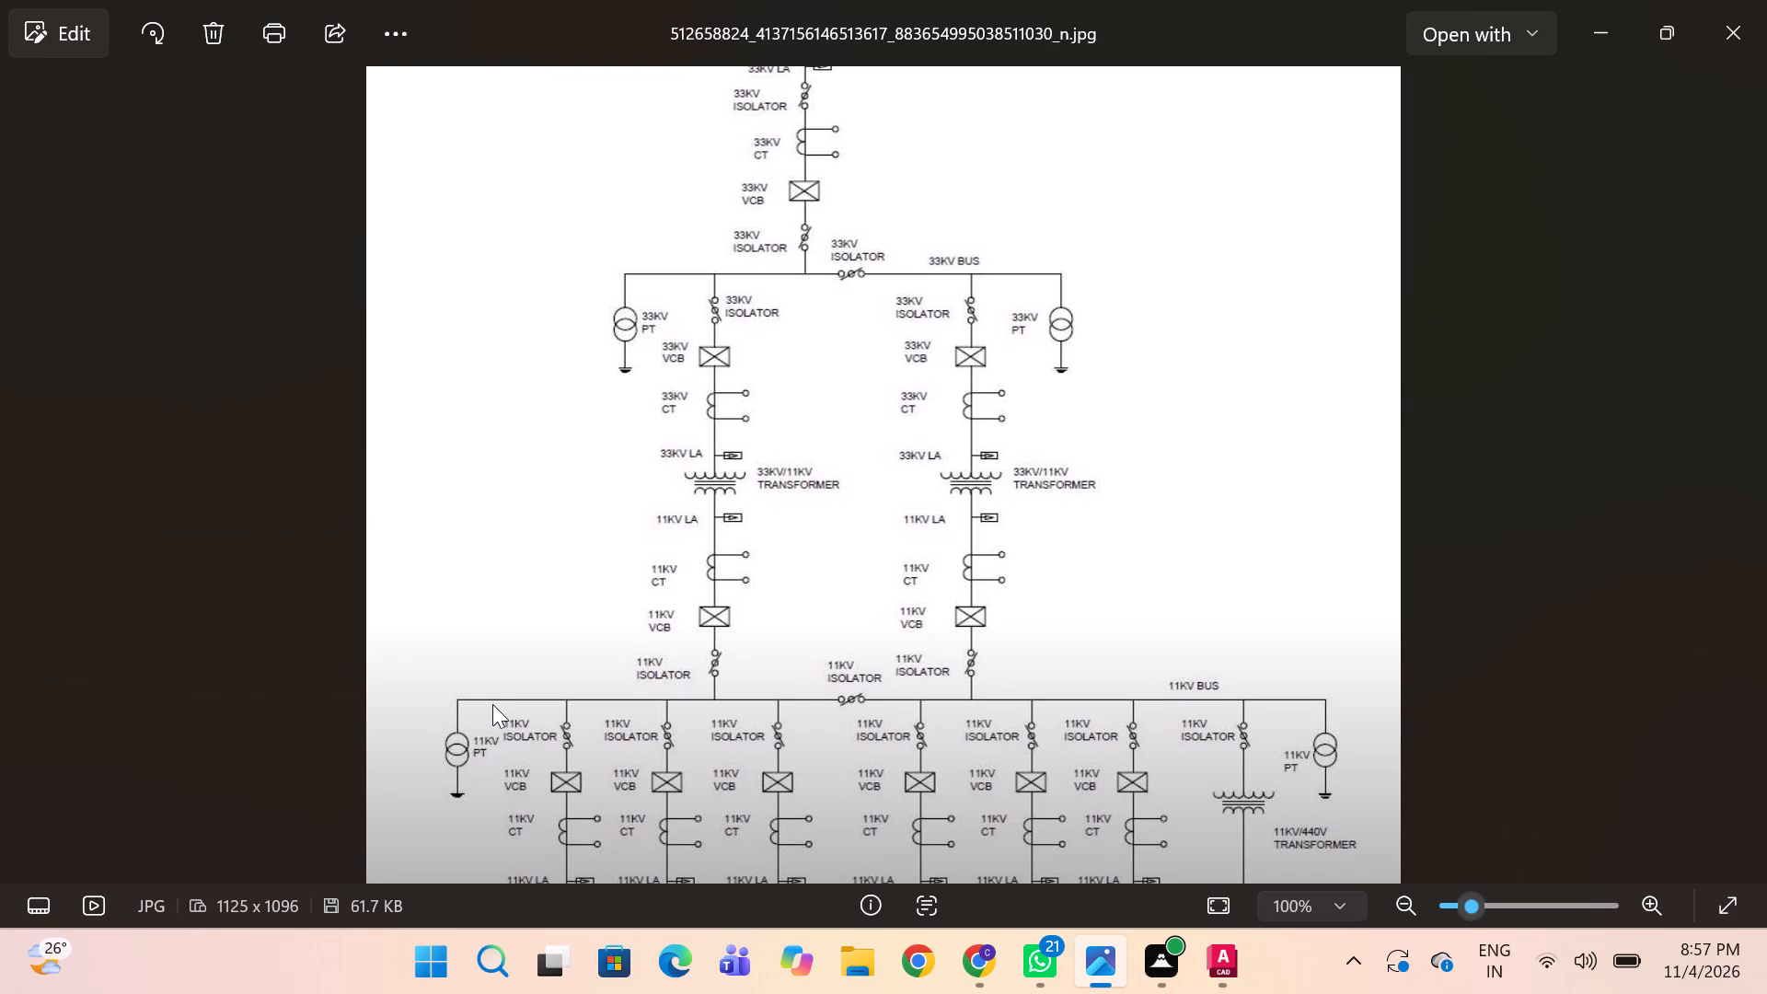
key("alt+Tab")
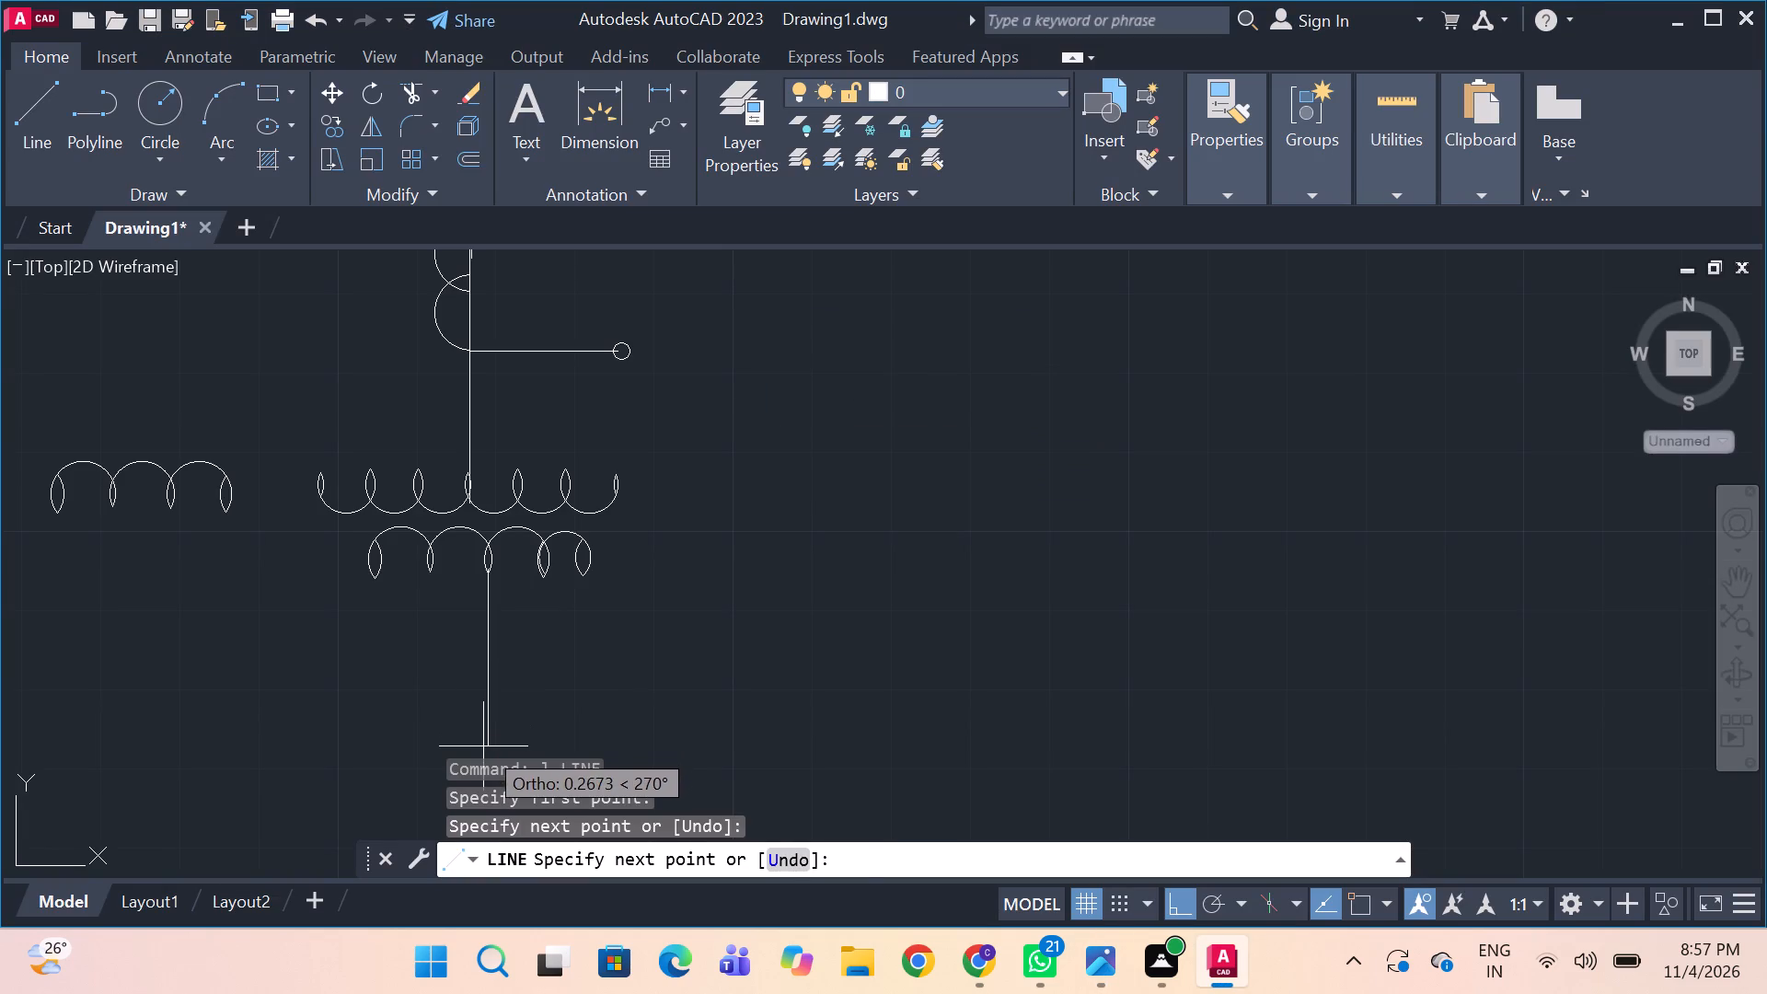
left_click(483, 746)
middle_click_drag(479, 747, 479, 598)
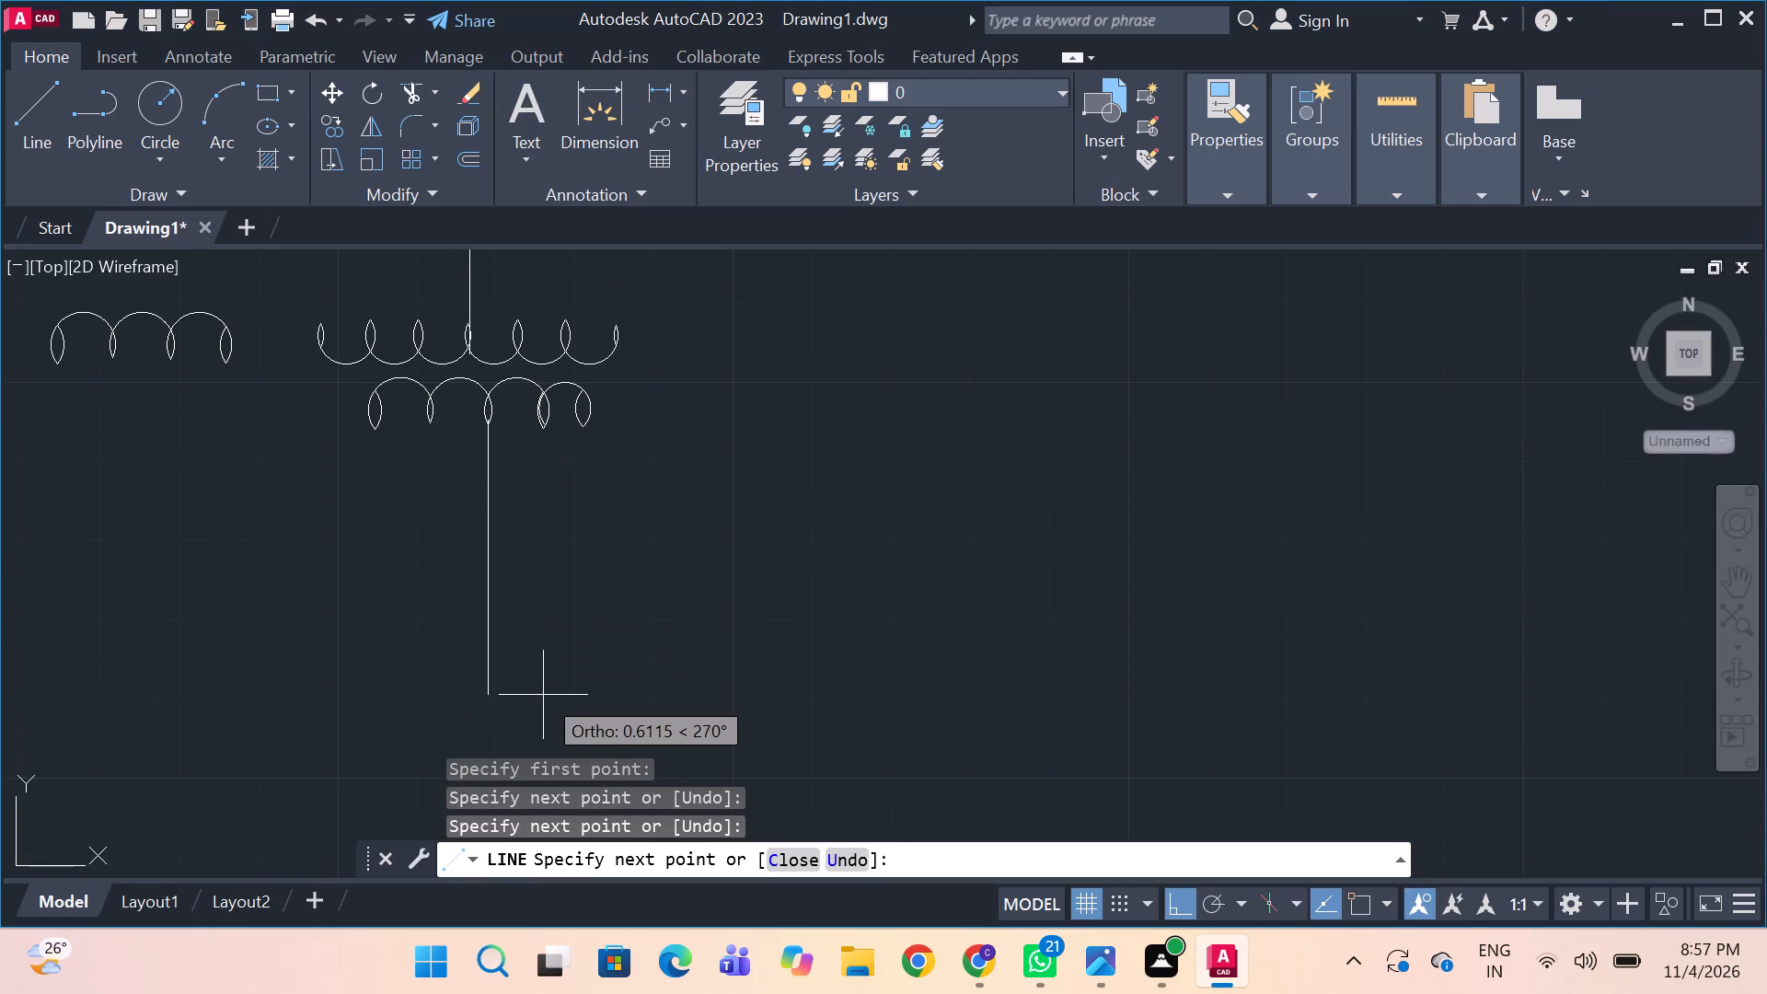
left_click(529, 651)
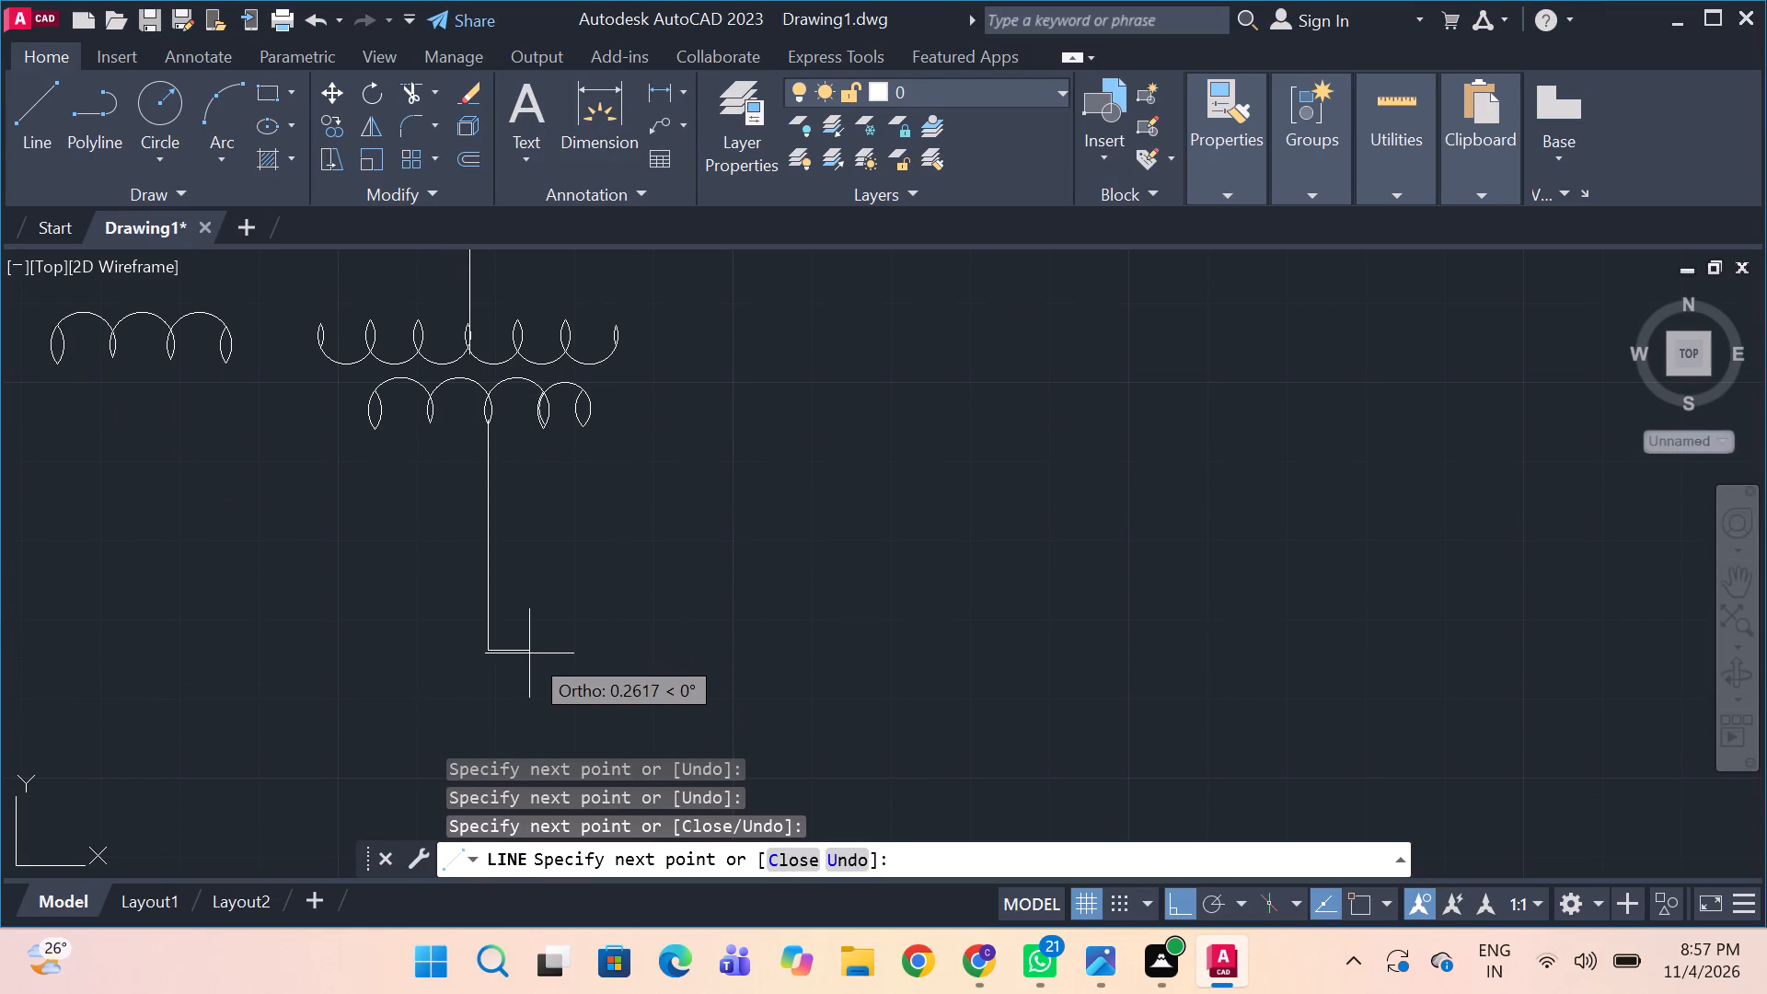
key("space")
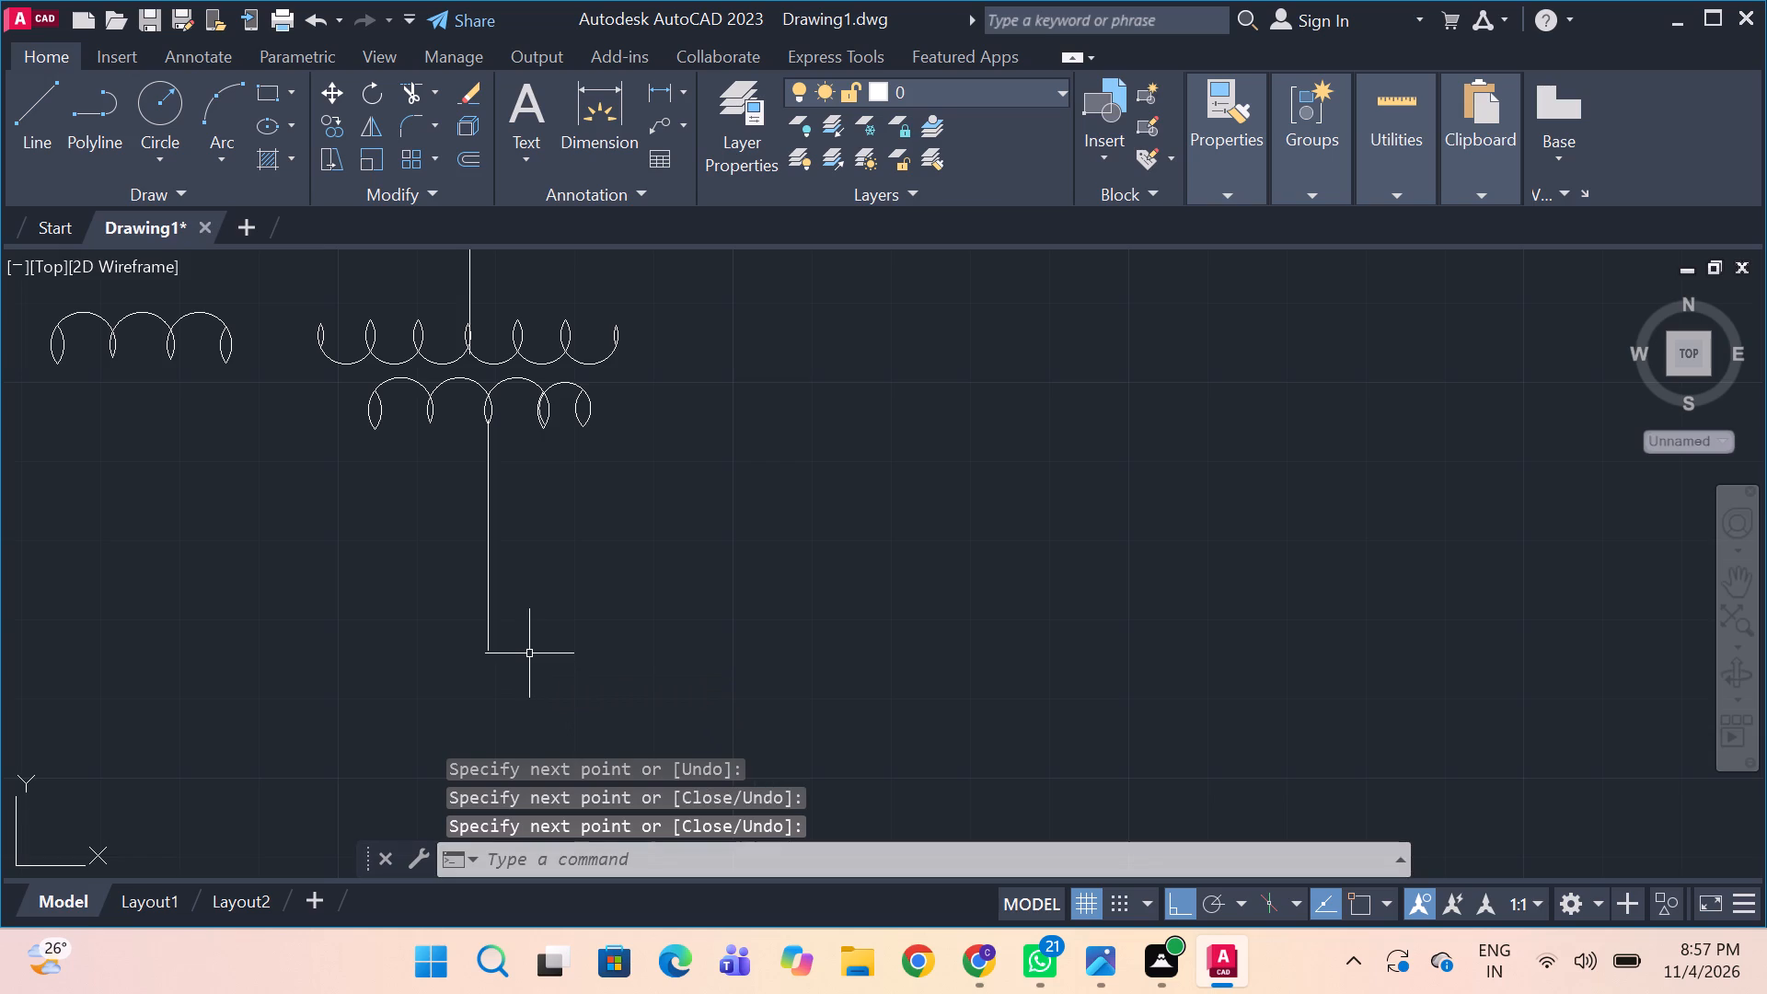
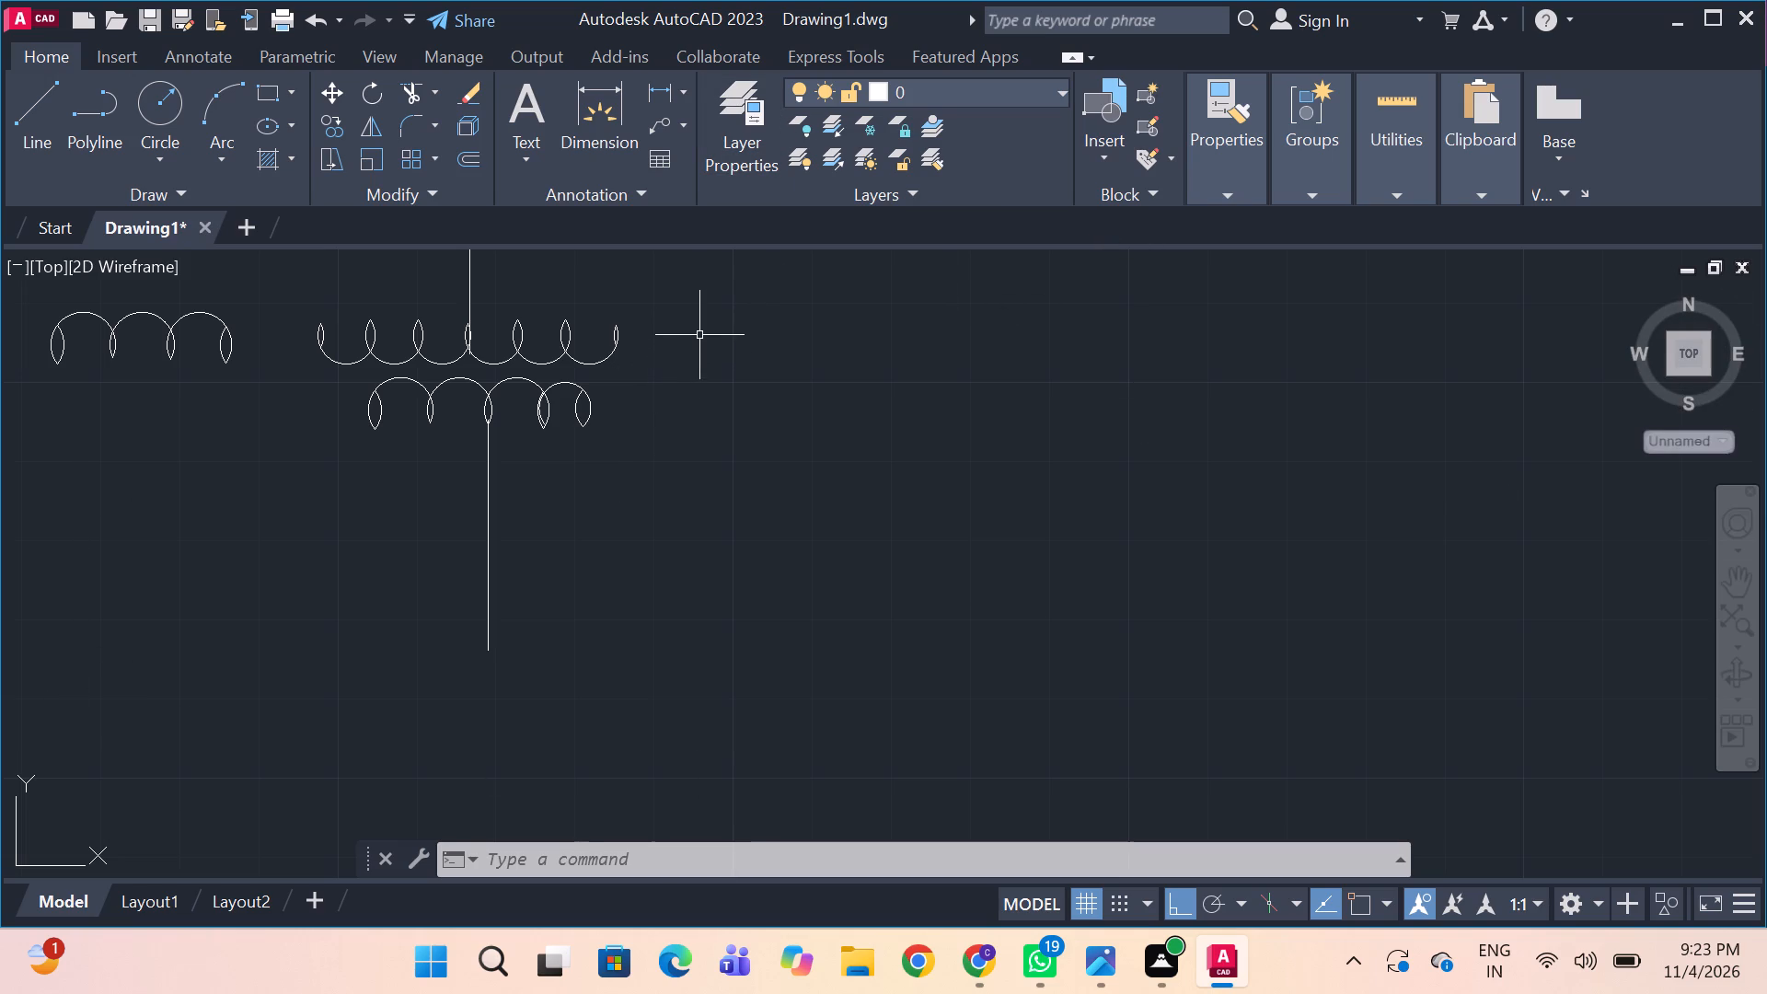
Check the reference image below the transformer, and stretch the vertical connection line's lower end about 0.80 further down.
key("alt+Tab")
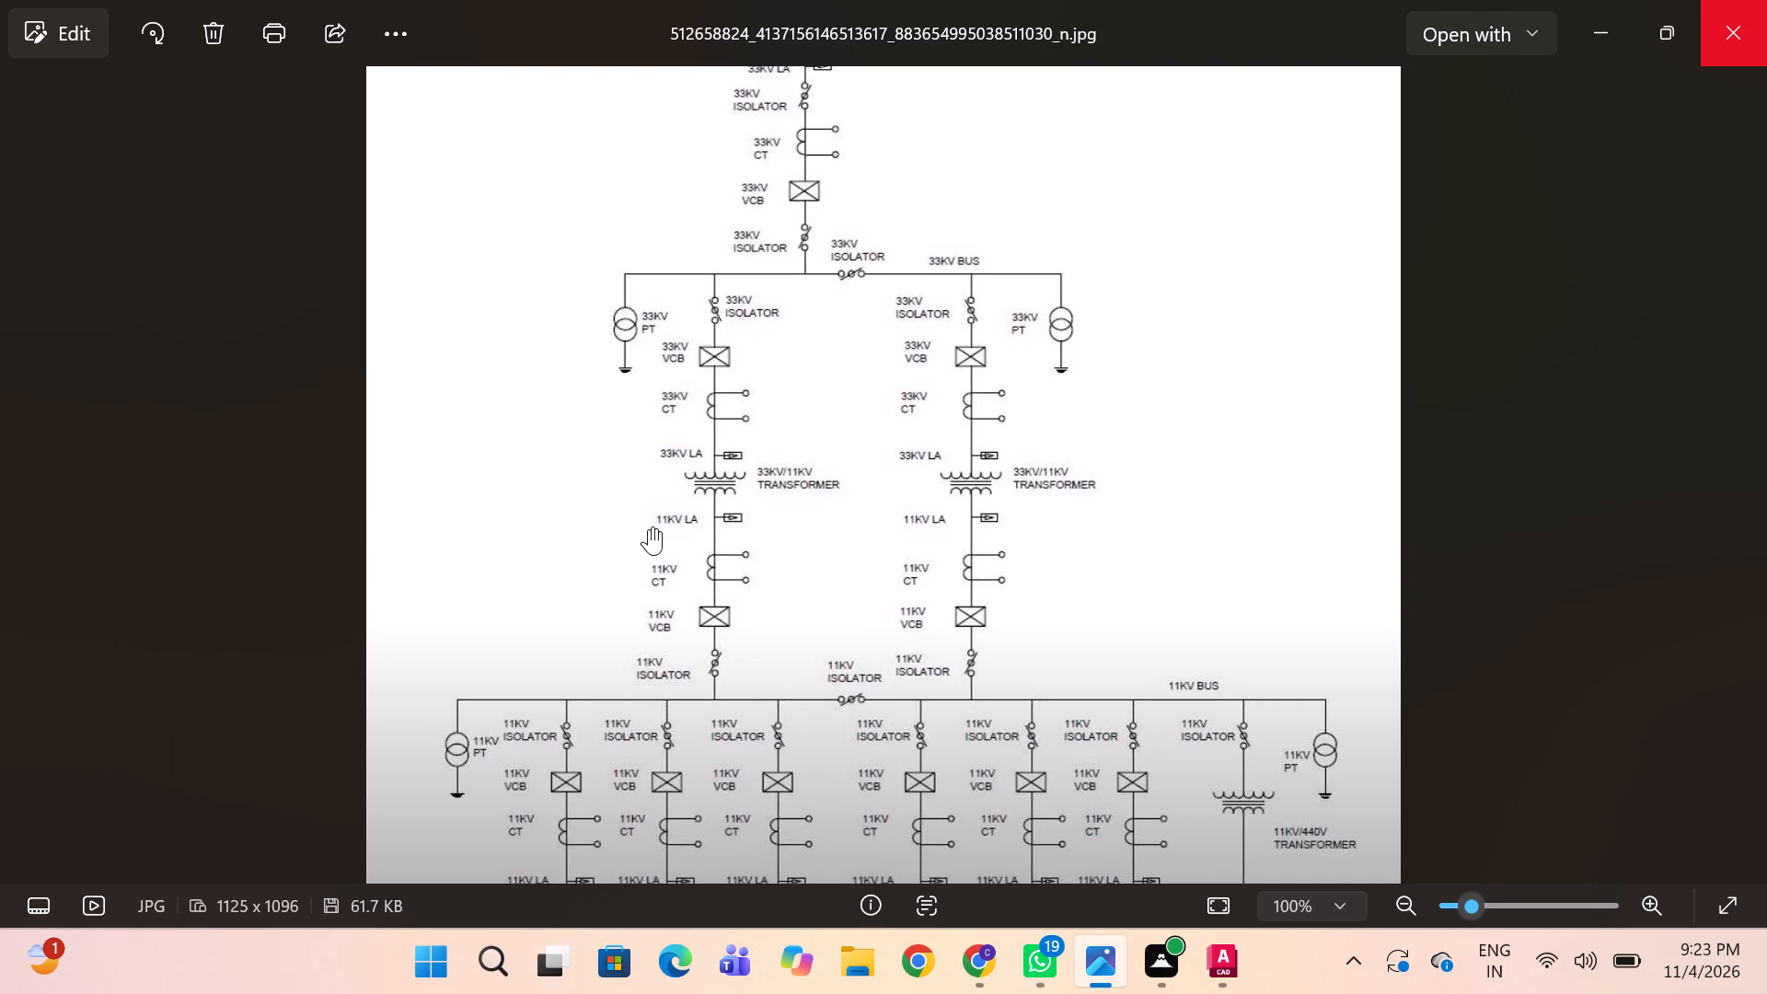
key("alt+Tab")
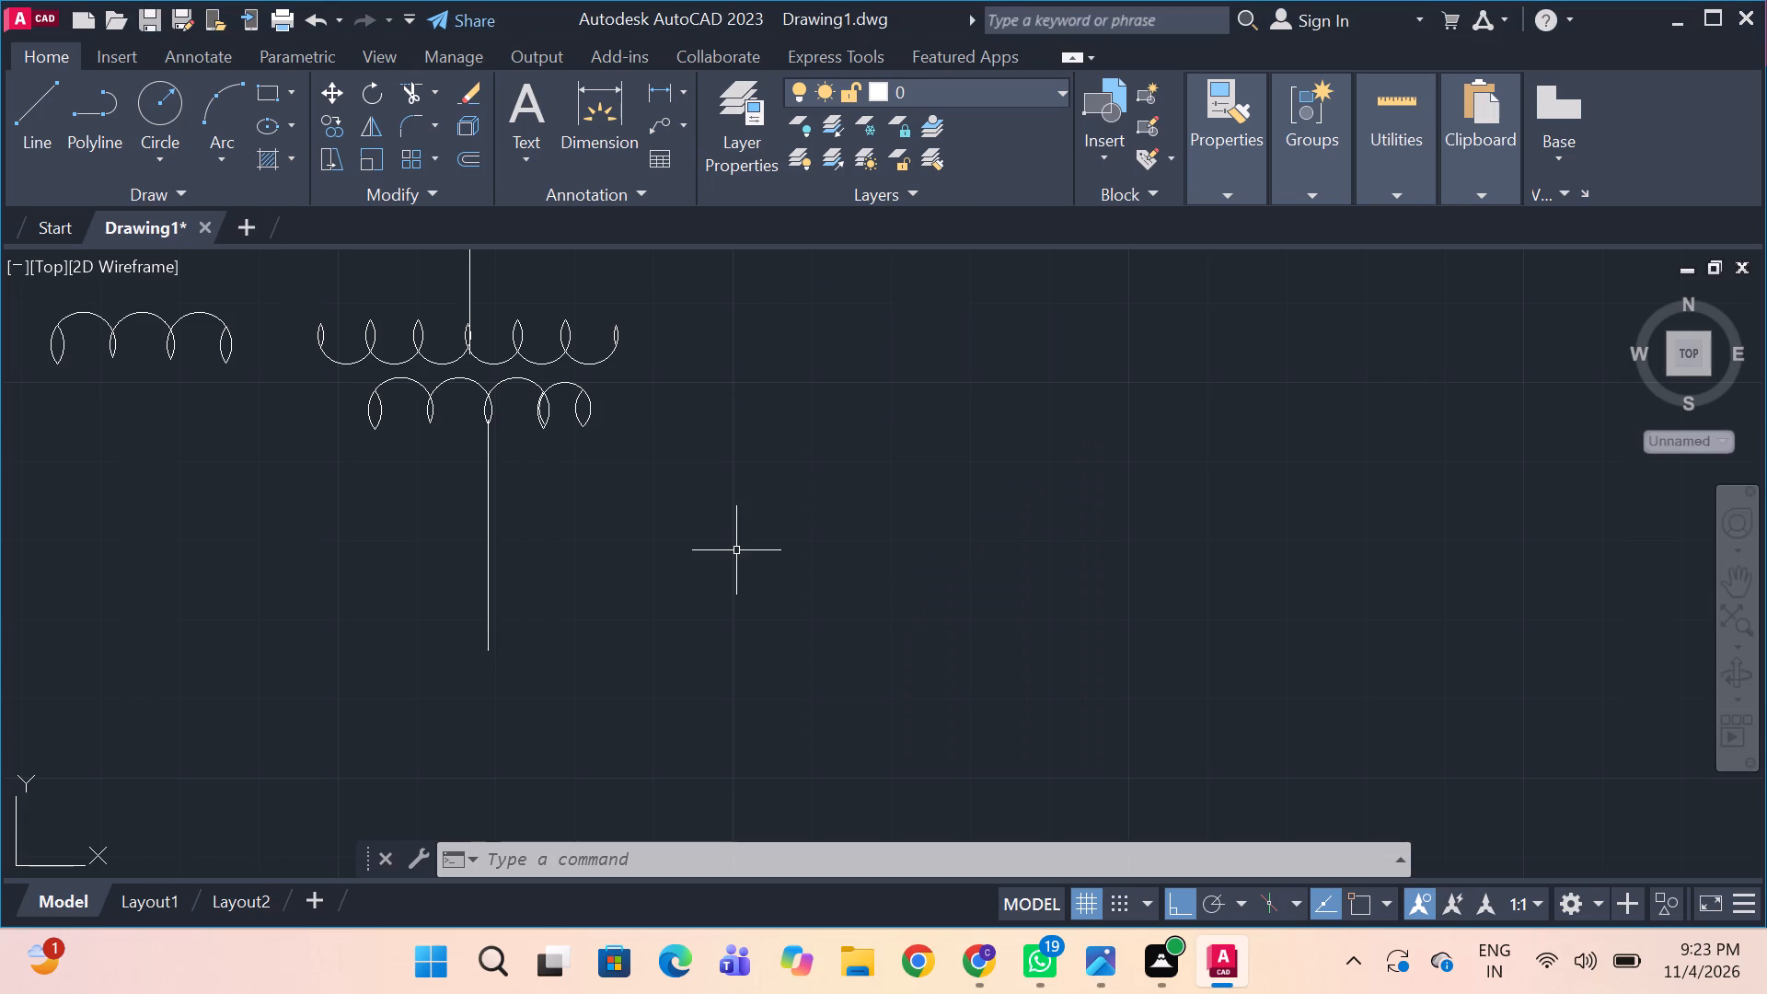
key("alt+Tab")
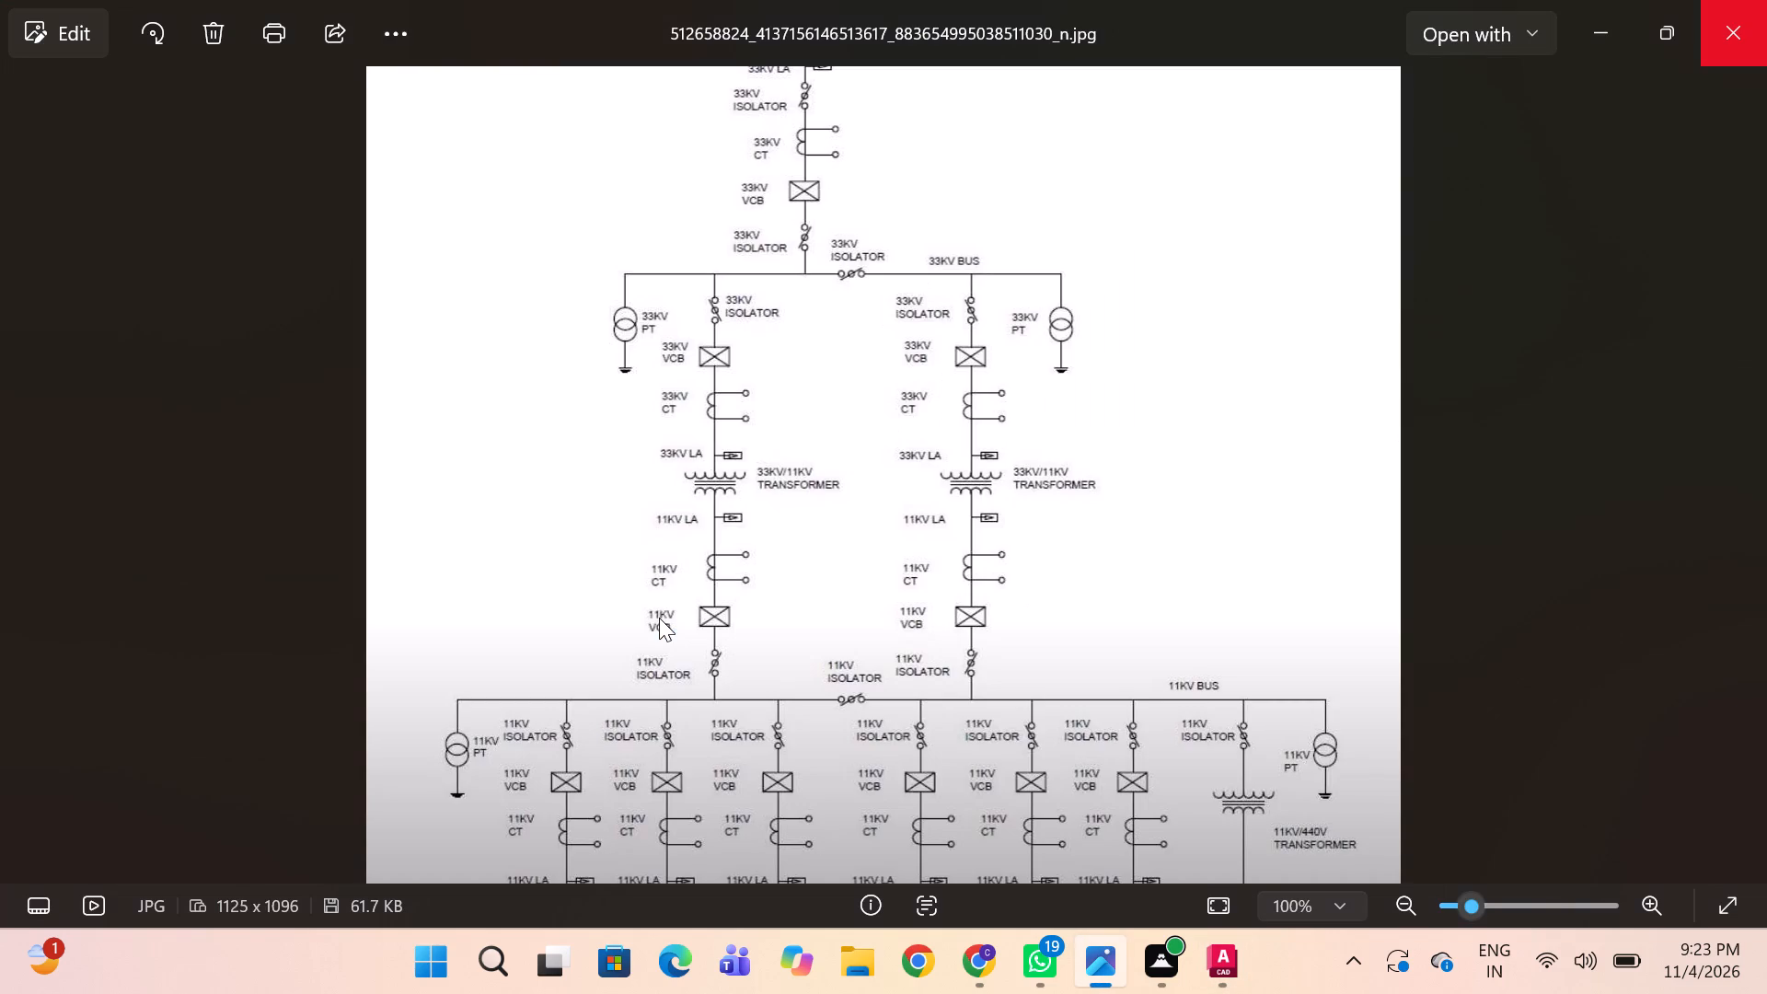
key("alt+Tab")
middle_click_drag(568, 634, 600, 536)
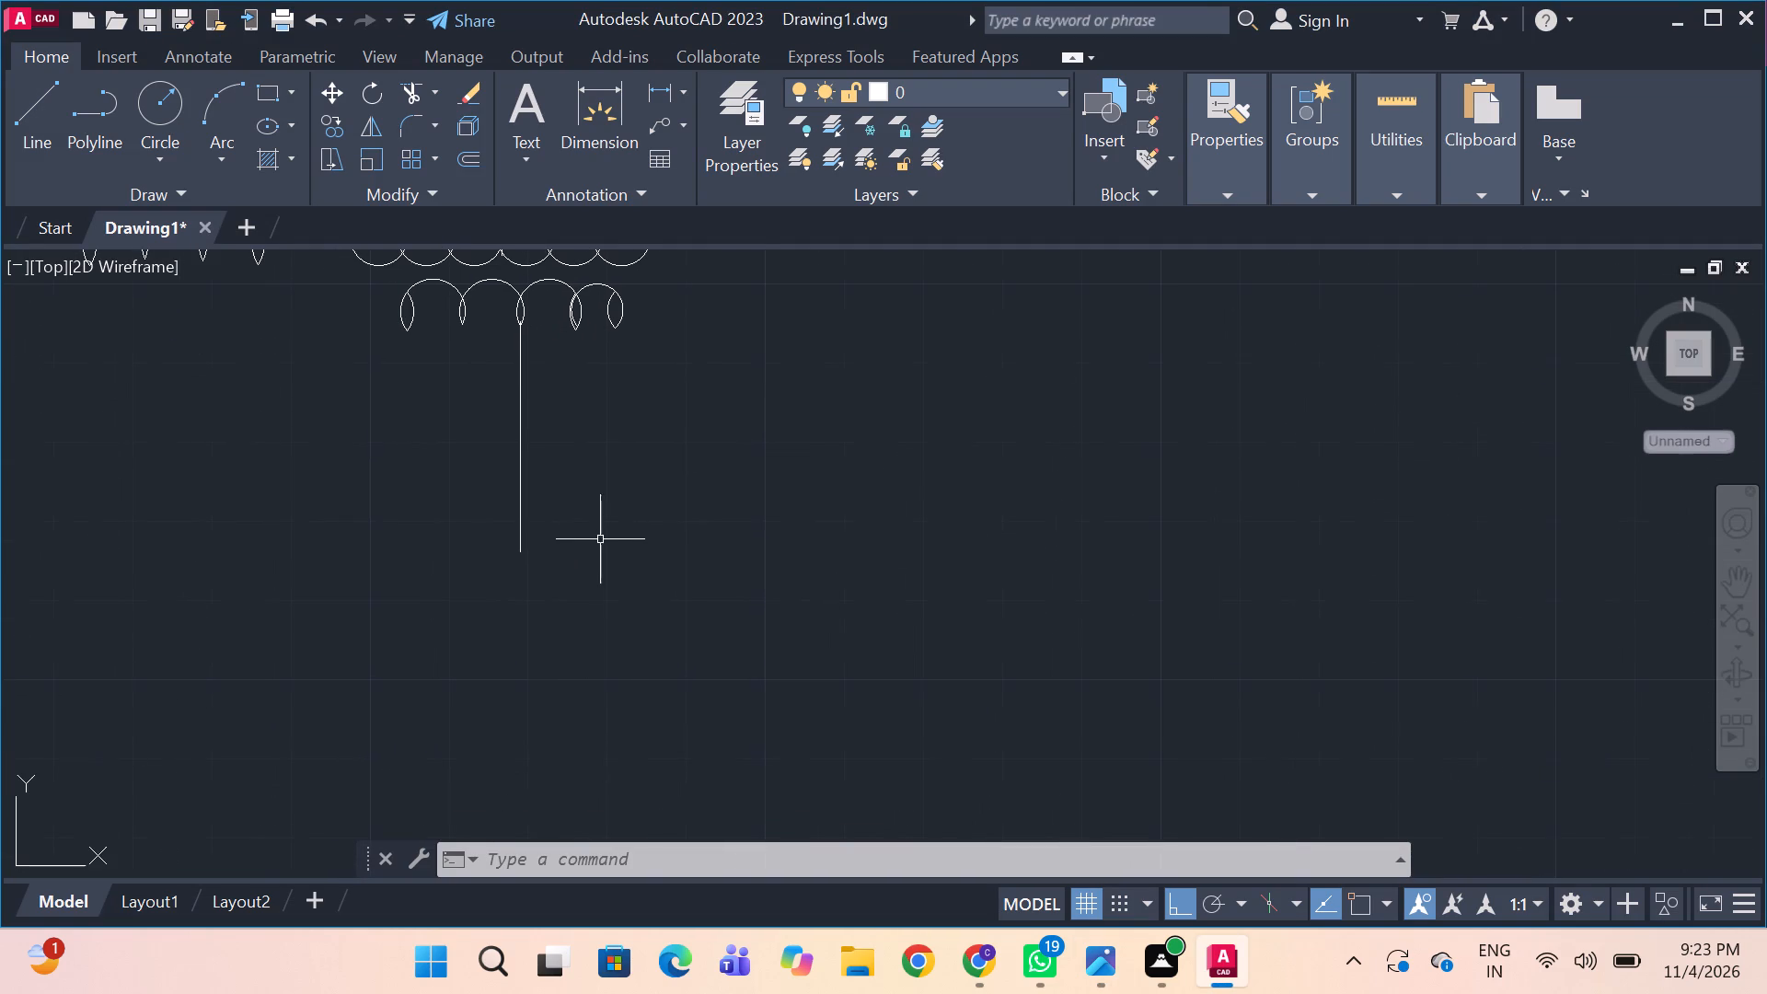
left_click(524, 541)
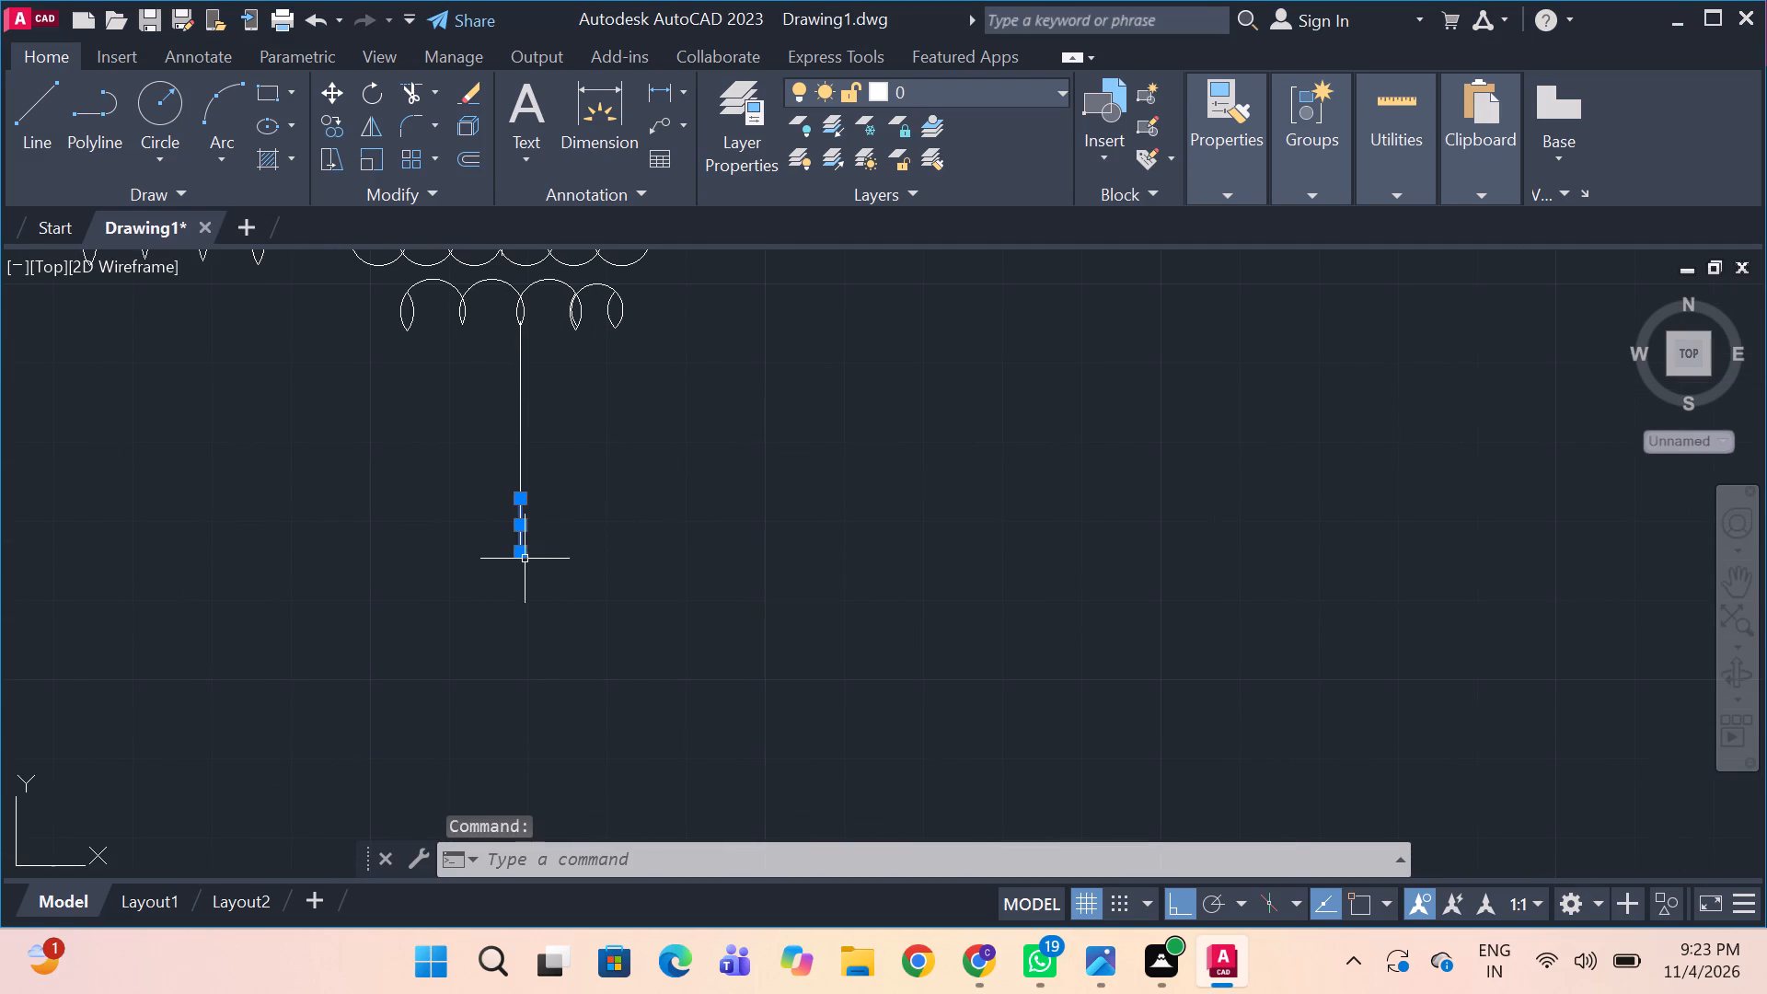
left_click_drag(521, 554, 519, 611)
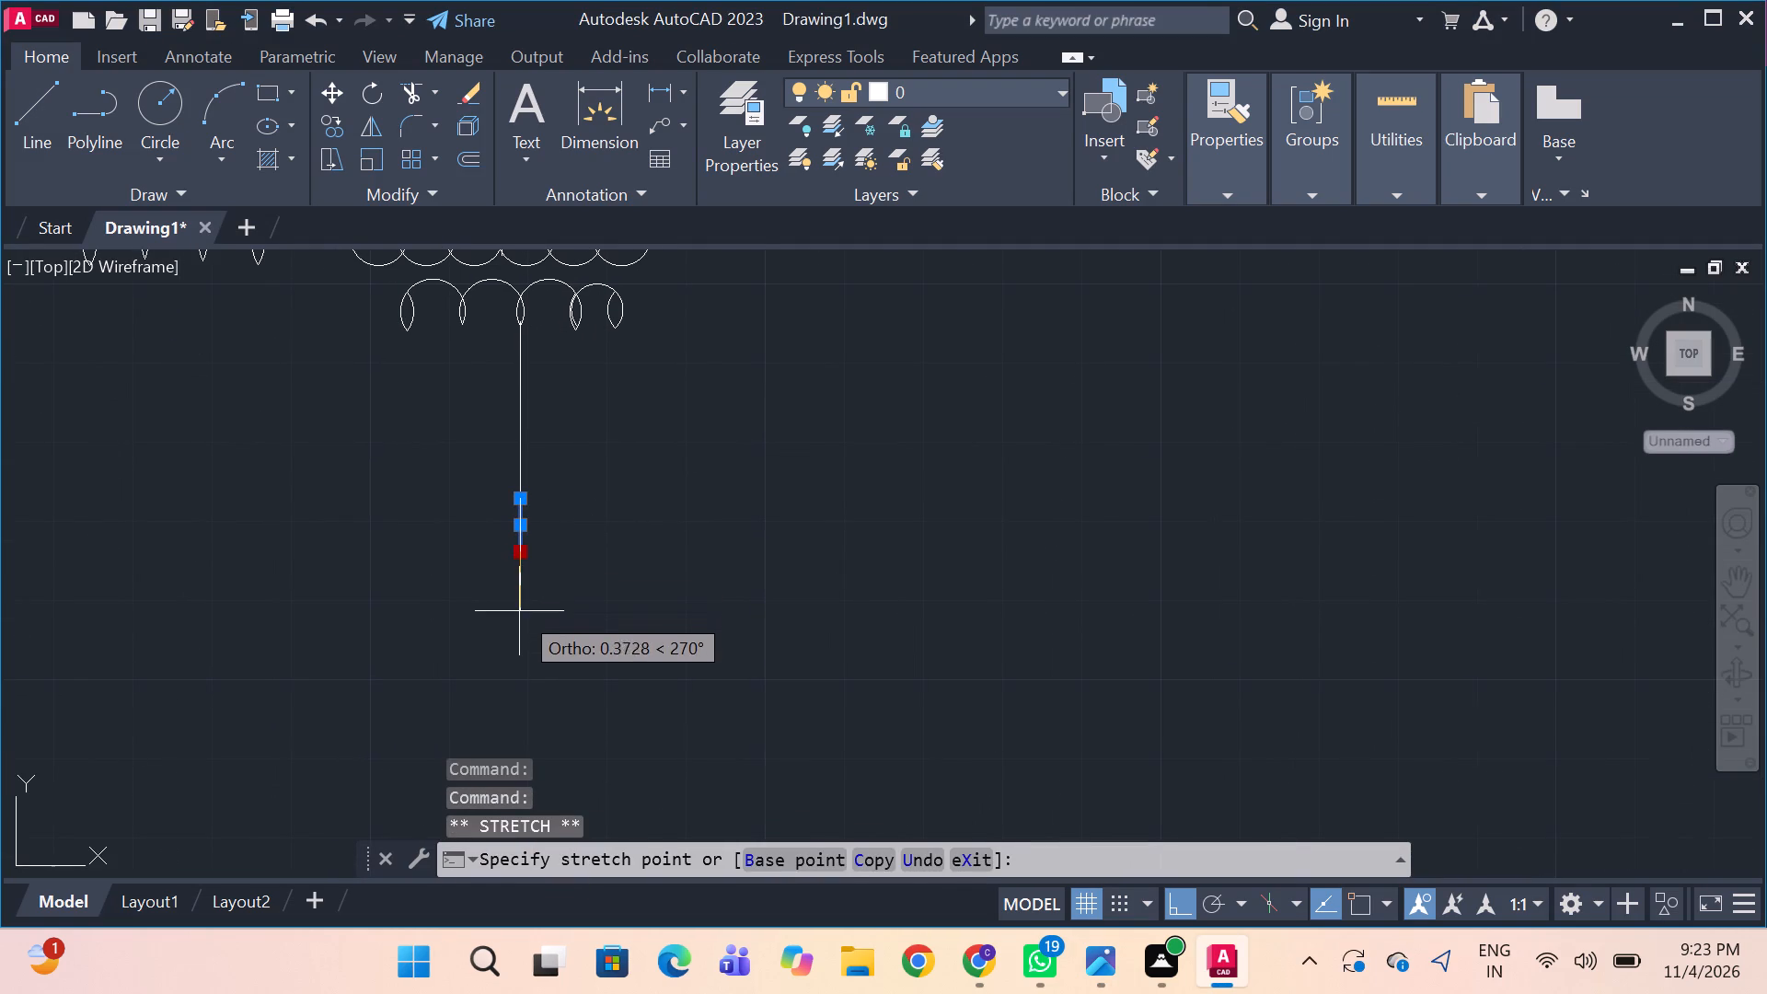
left_click_drag(519, 611, 525, 678)
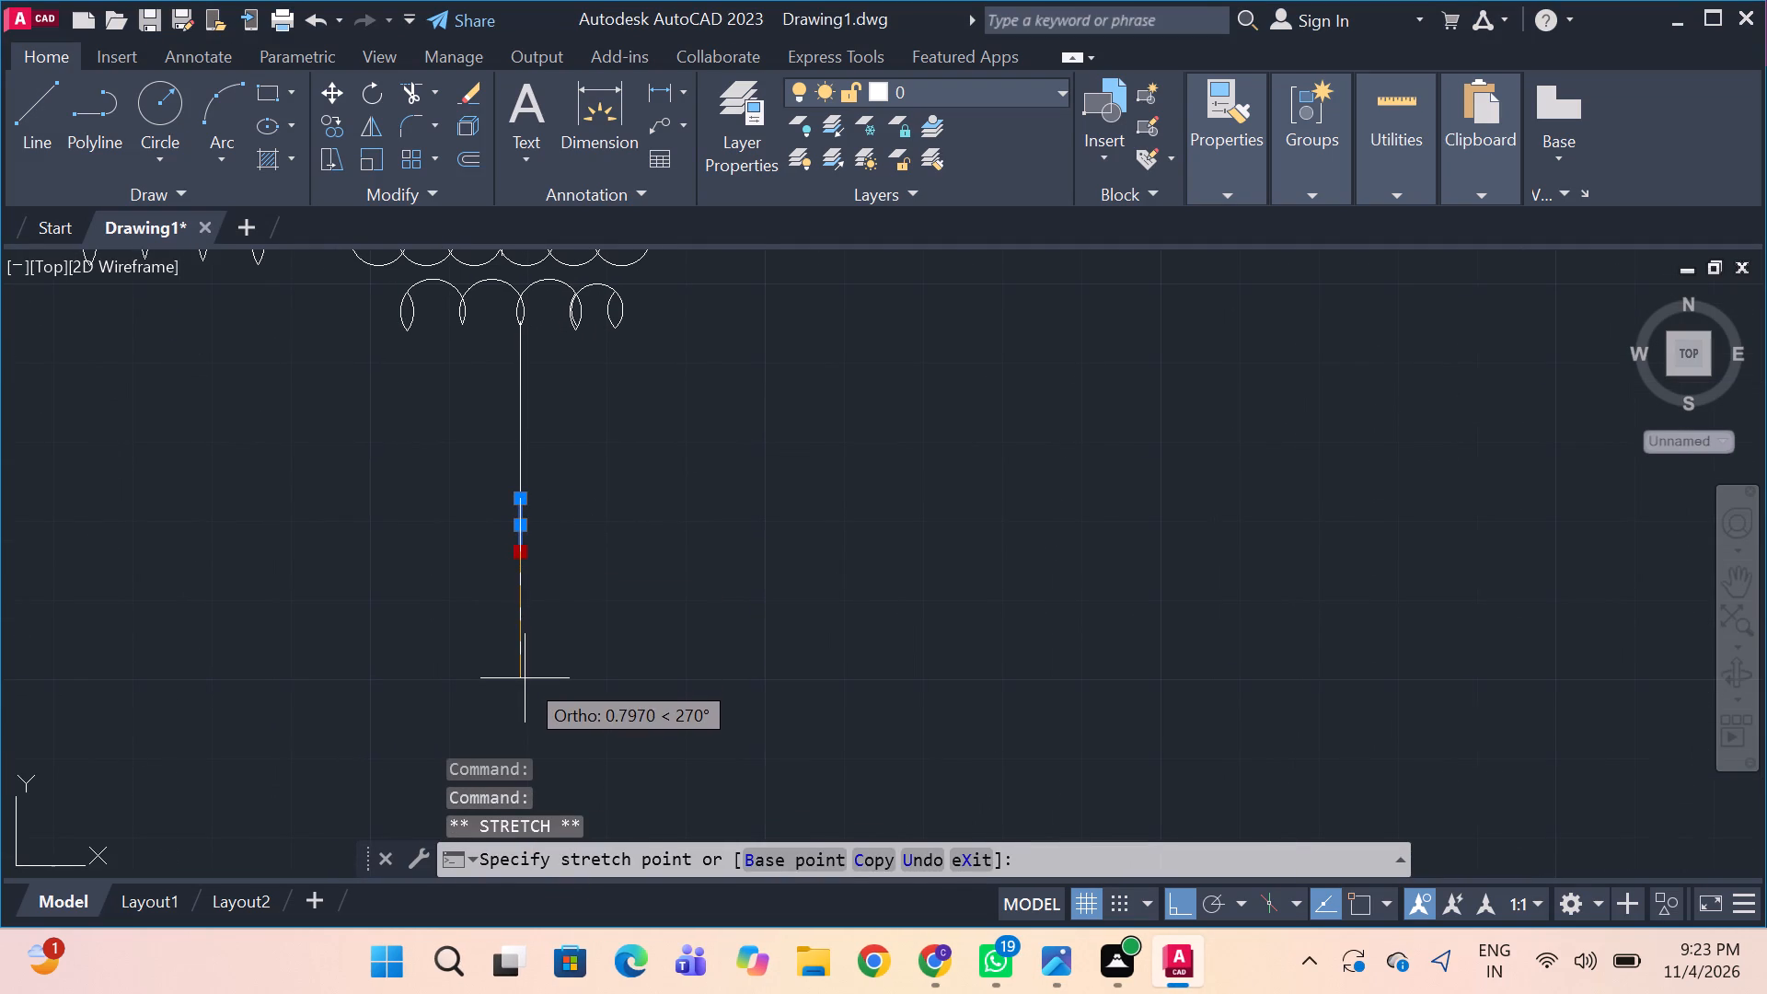
left_click(525, 678)
key("space")
left_click(708, 638)
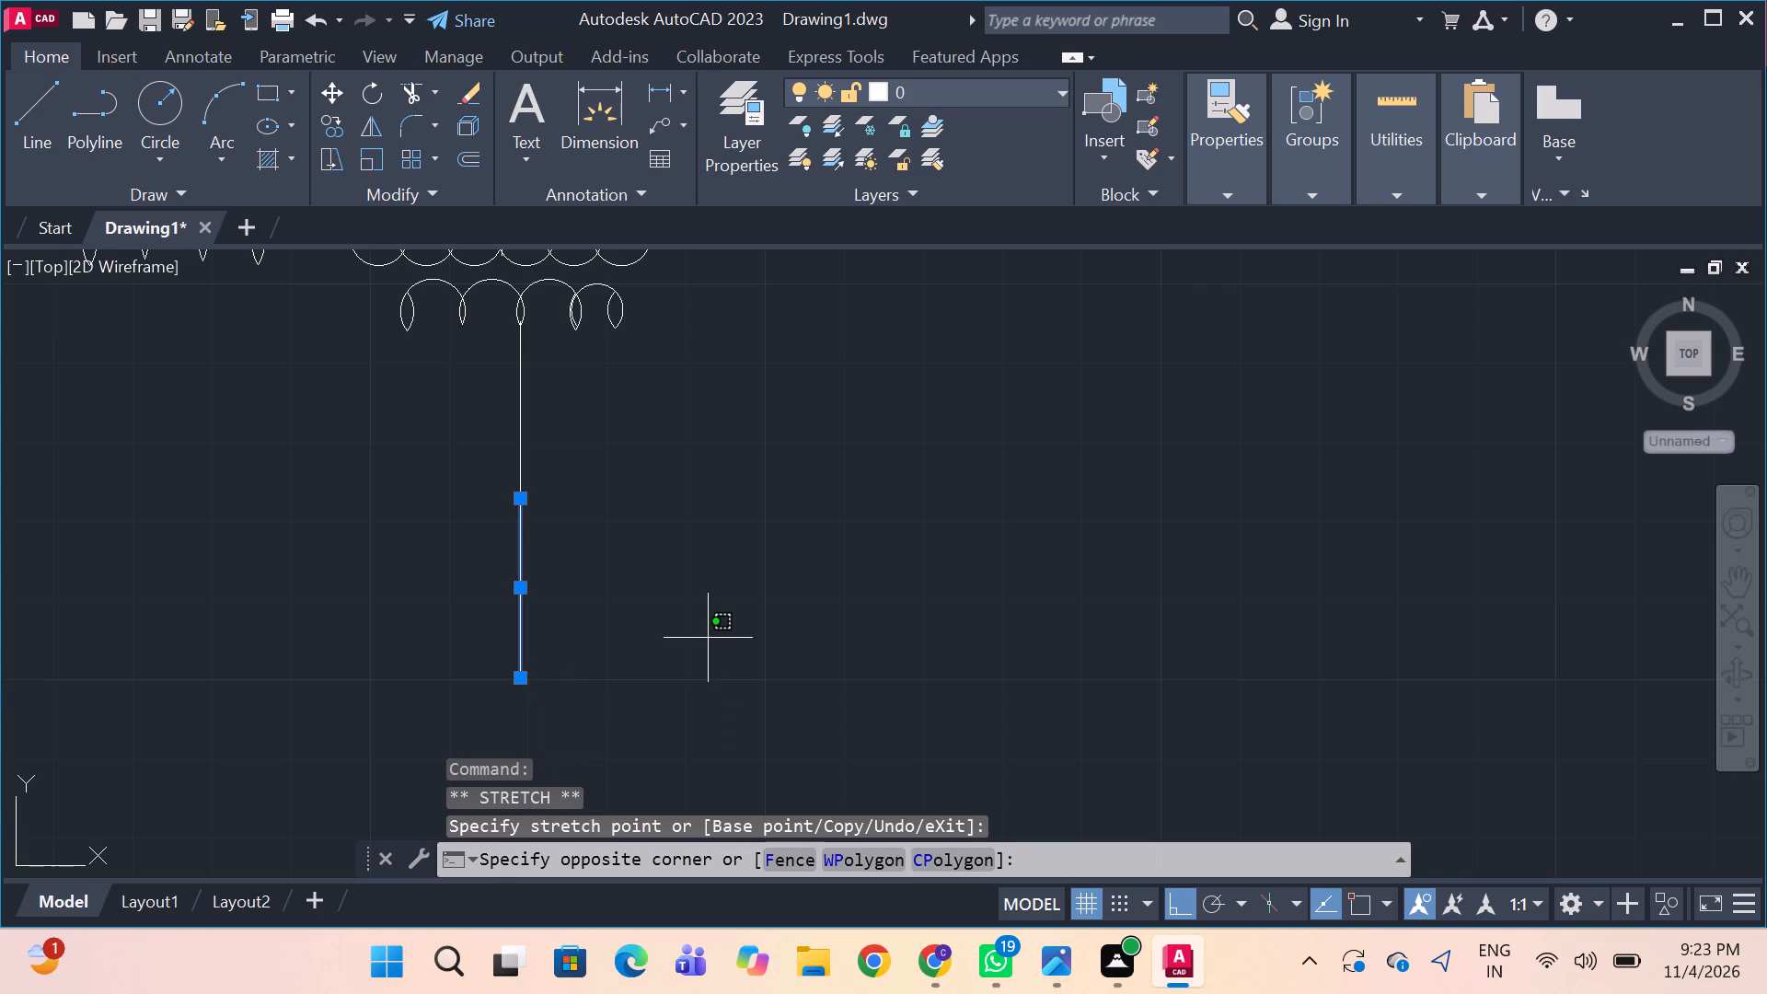
key("space")
left_click(708, 638)
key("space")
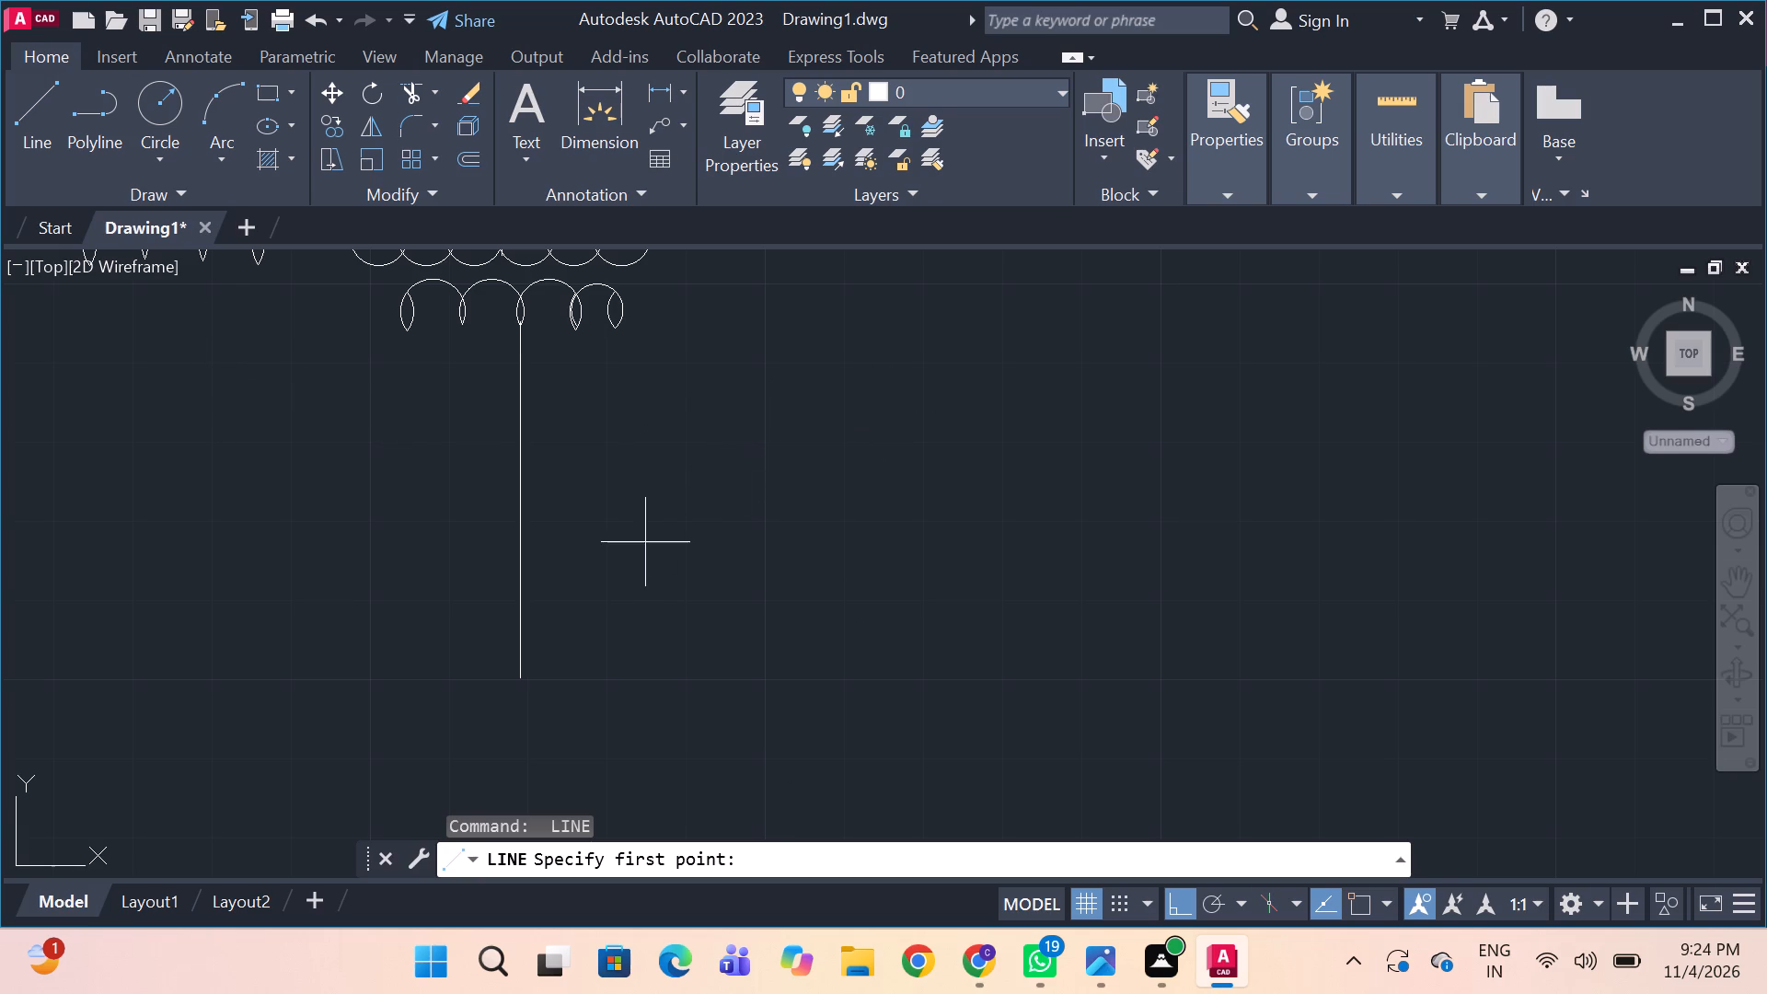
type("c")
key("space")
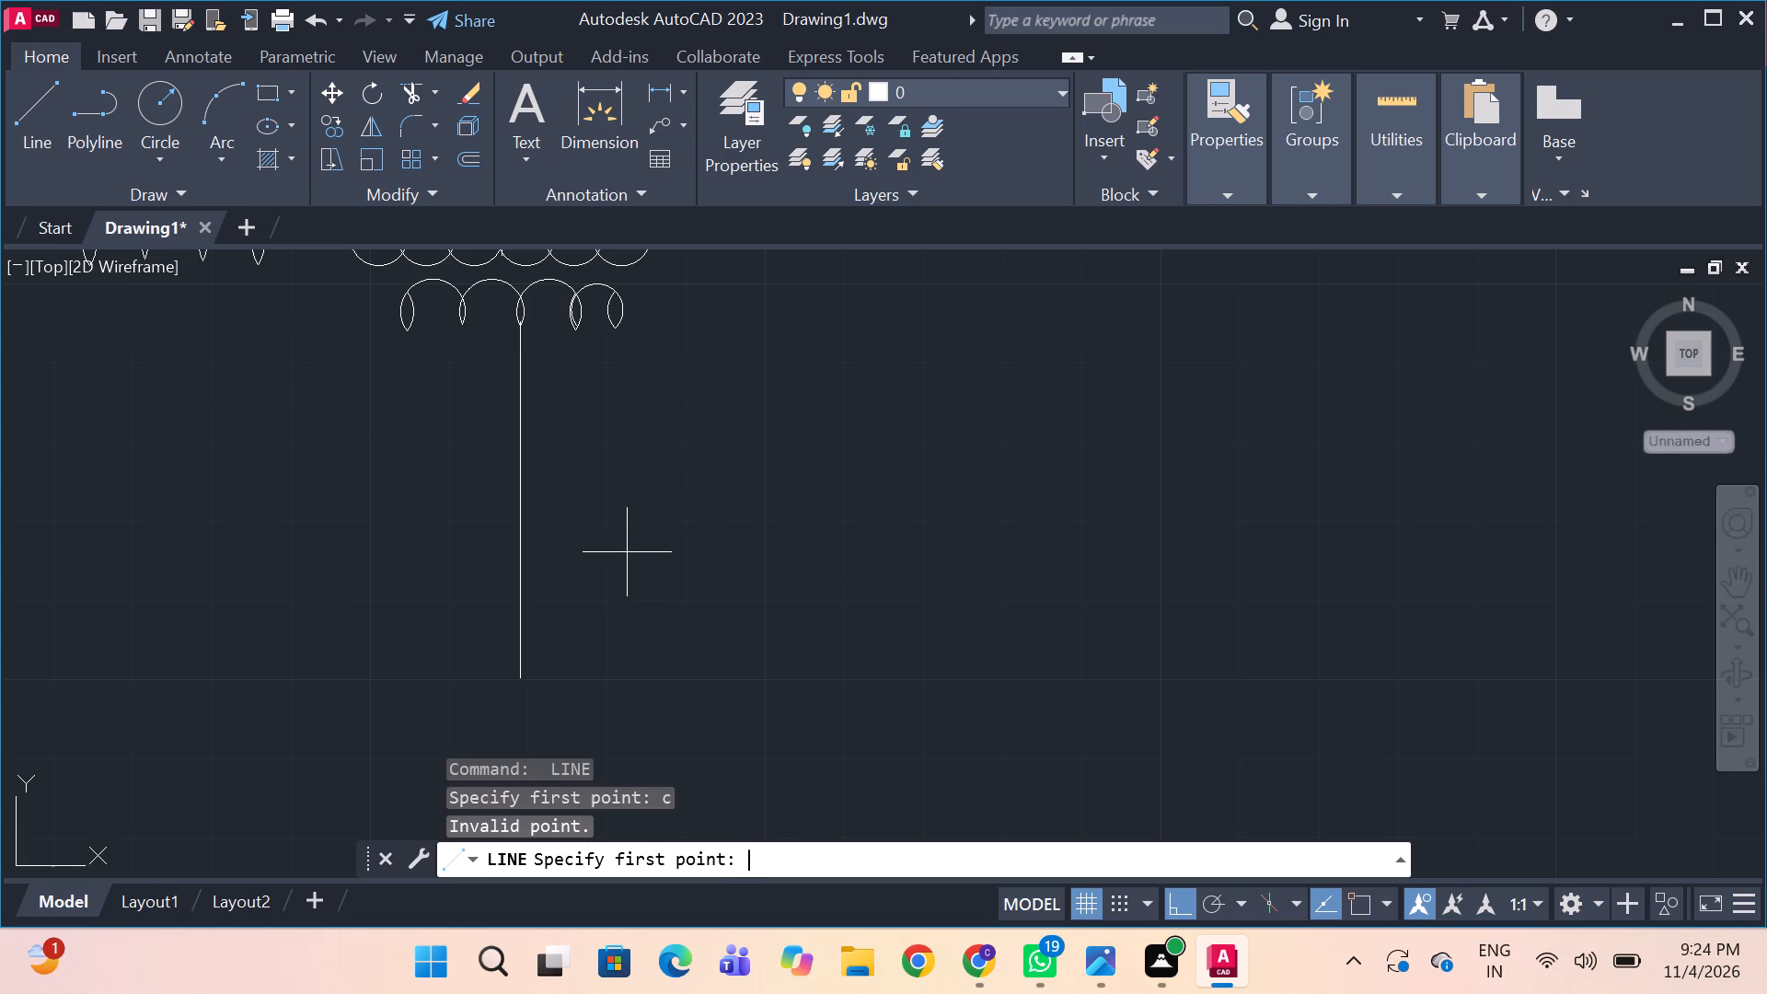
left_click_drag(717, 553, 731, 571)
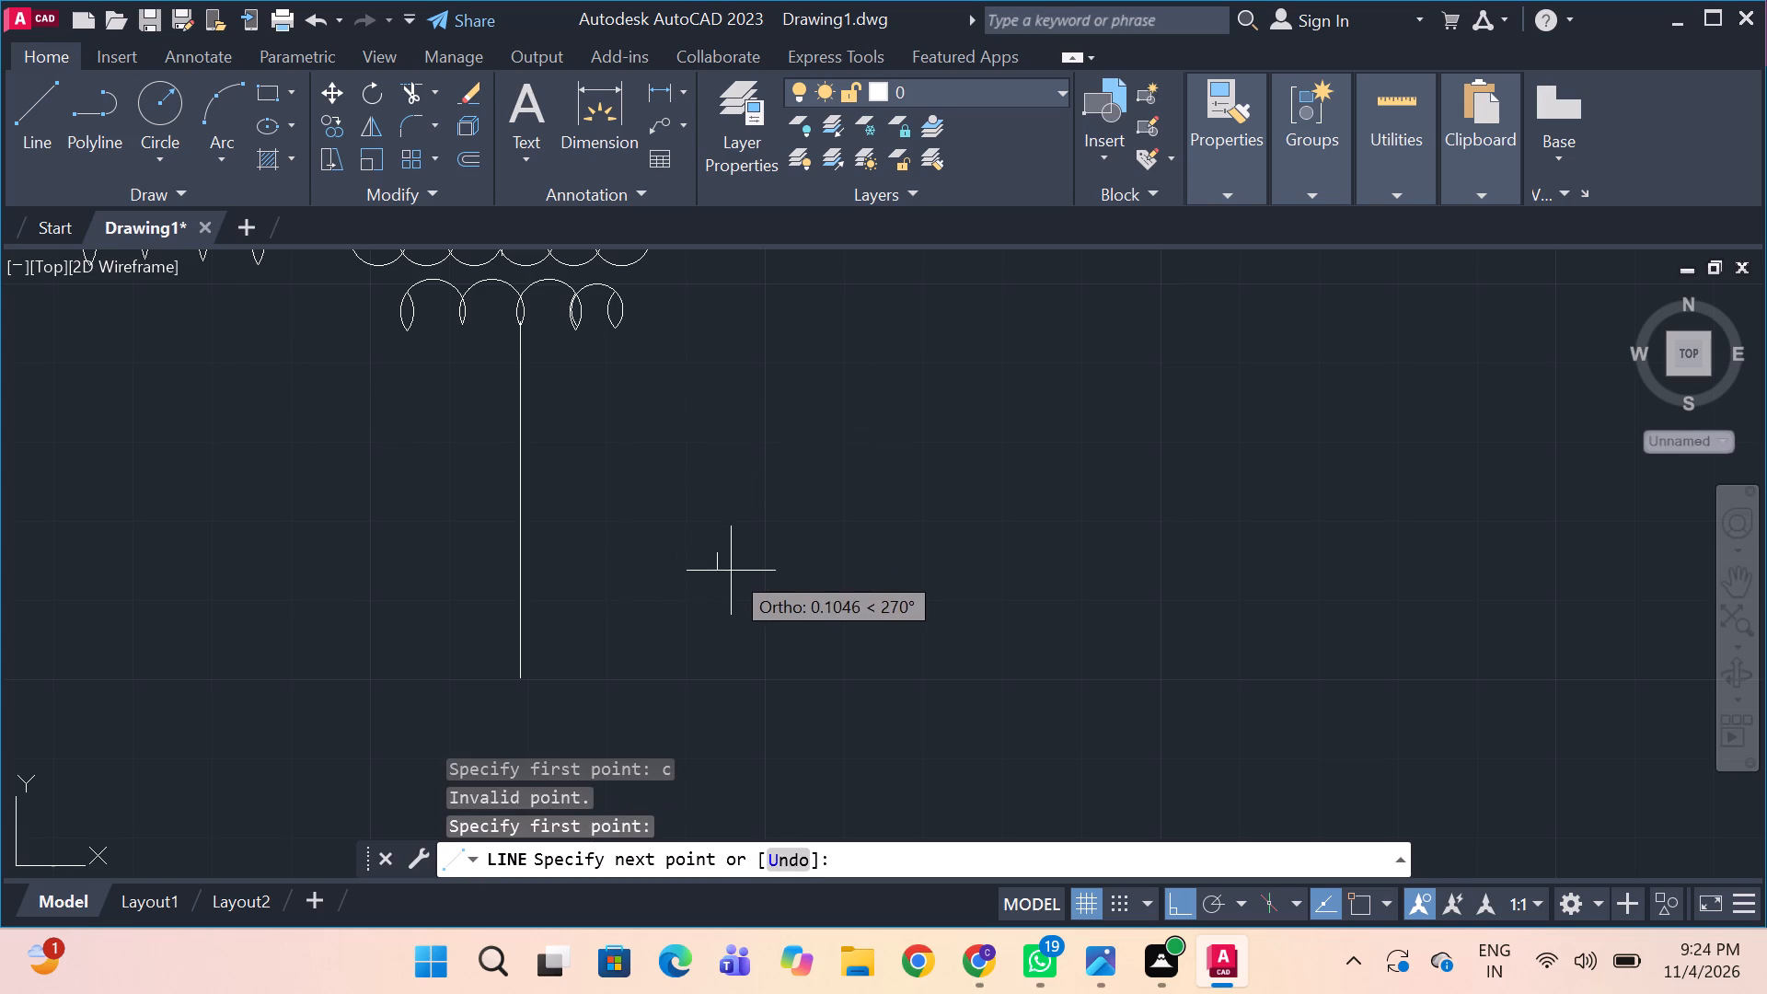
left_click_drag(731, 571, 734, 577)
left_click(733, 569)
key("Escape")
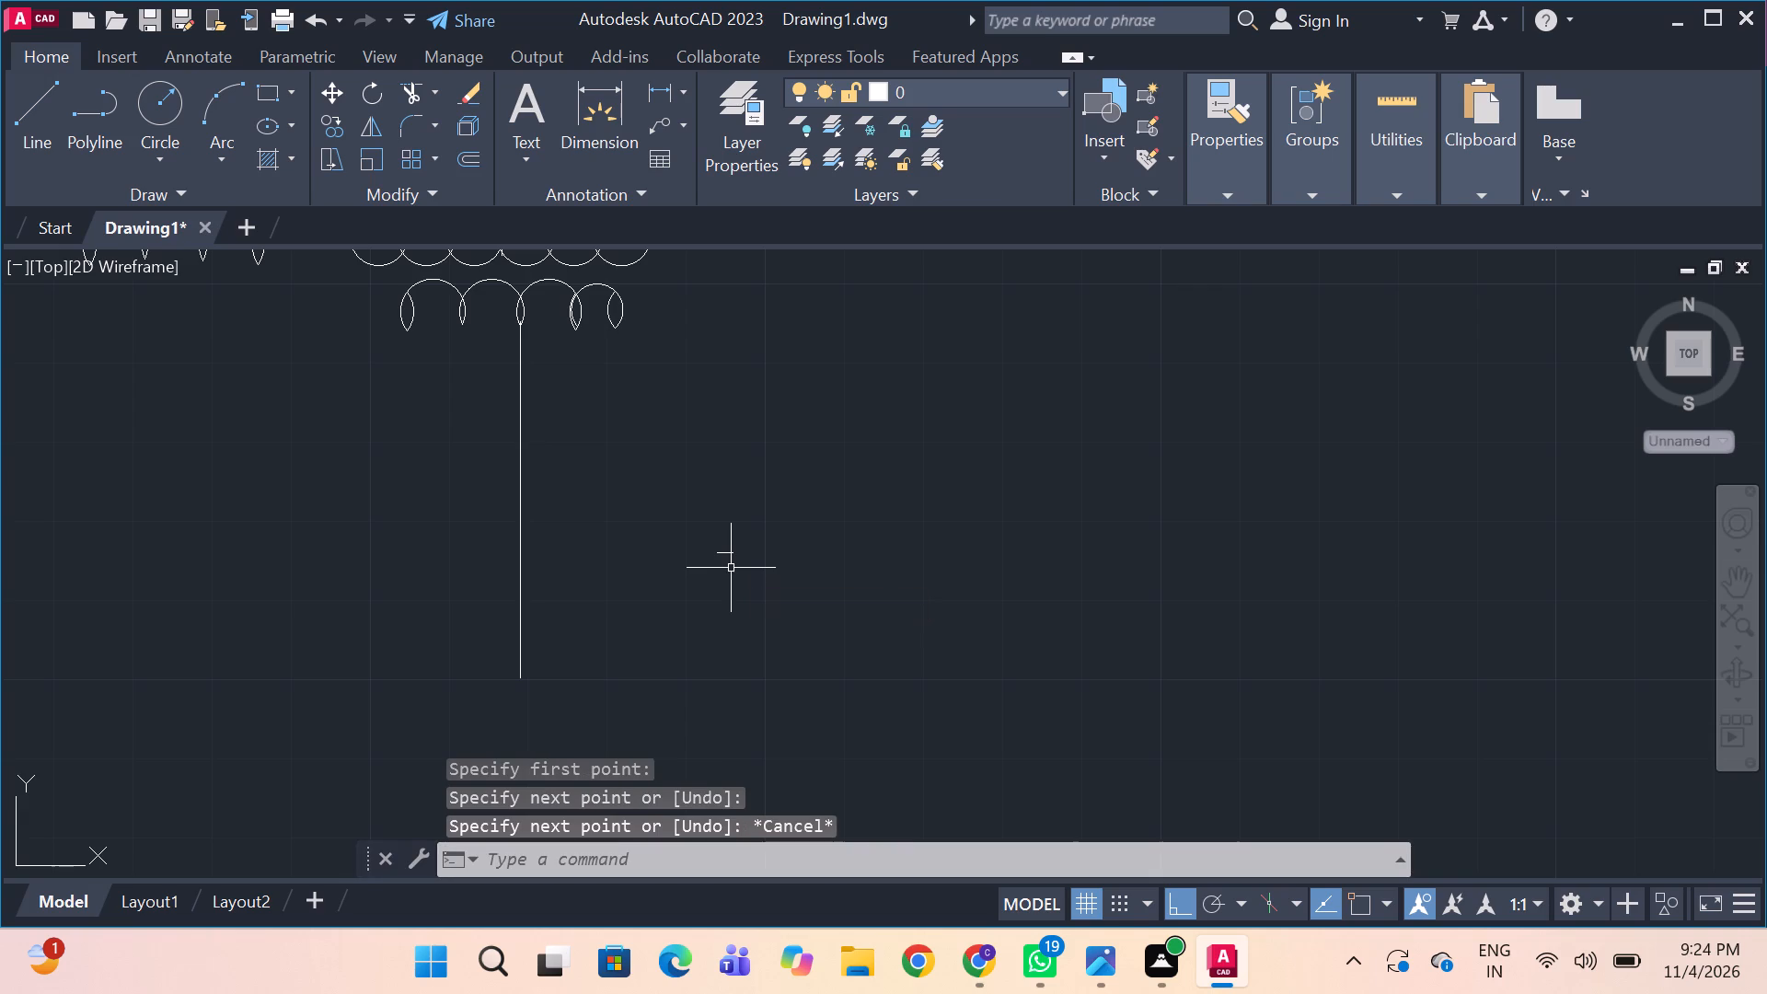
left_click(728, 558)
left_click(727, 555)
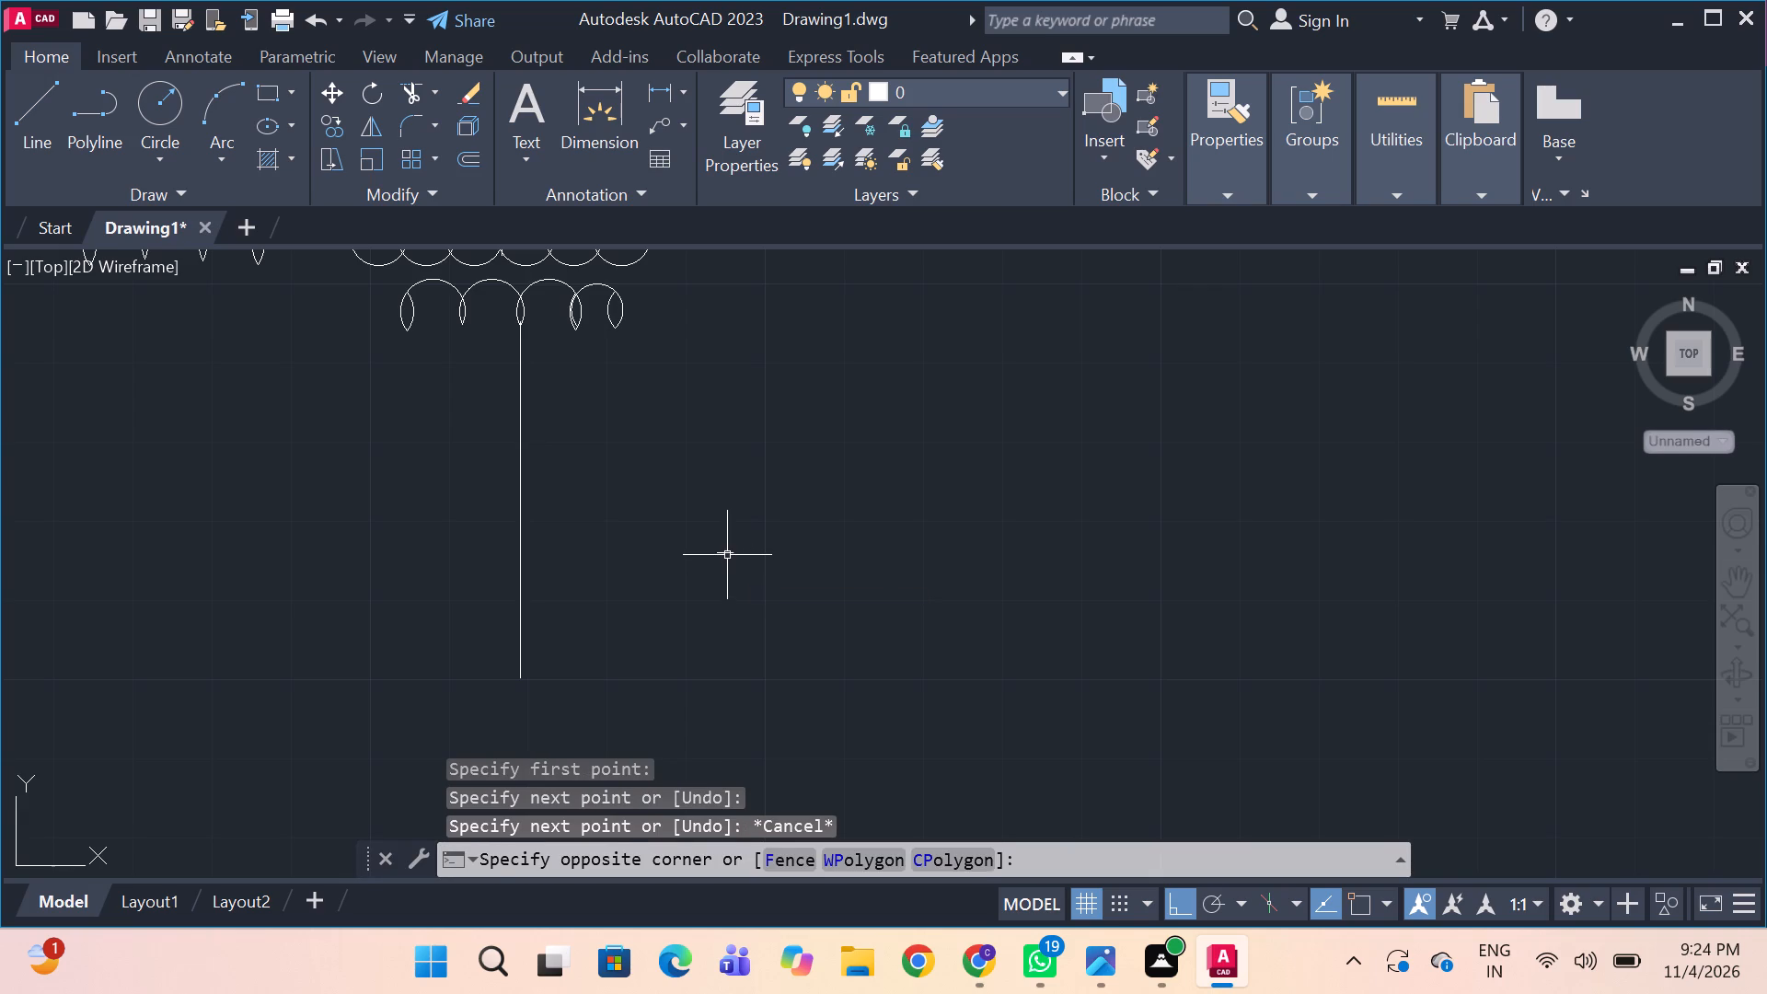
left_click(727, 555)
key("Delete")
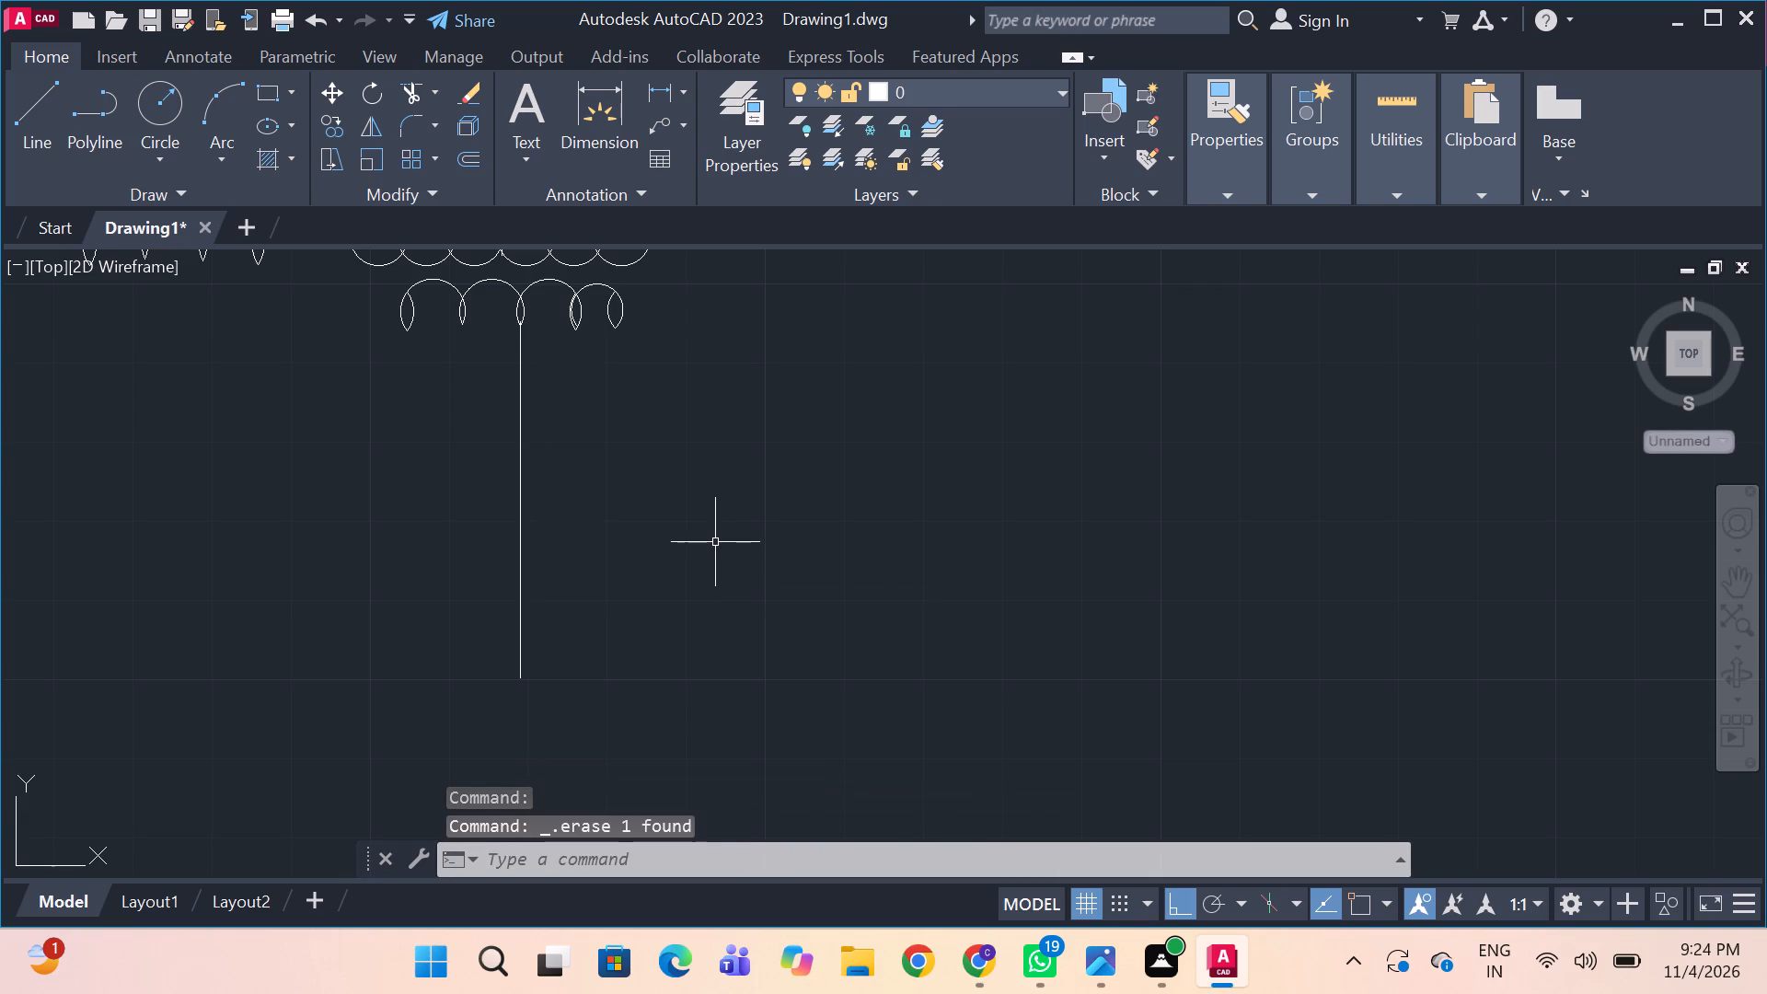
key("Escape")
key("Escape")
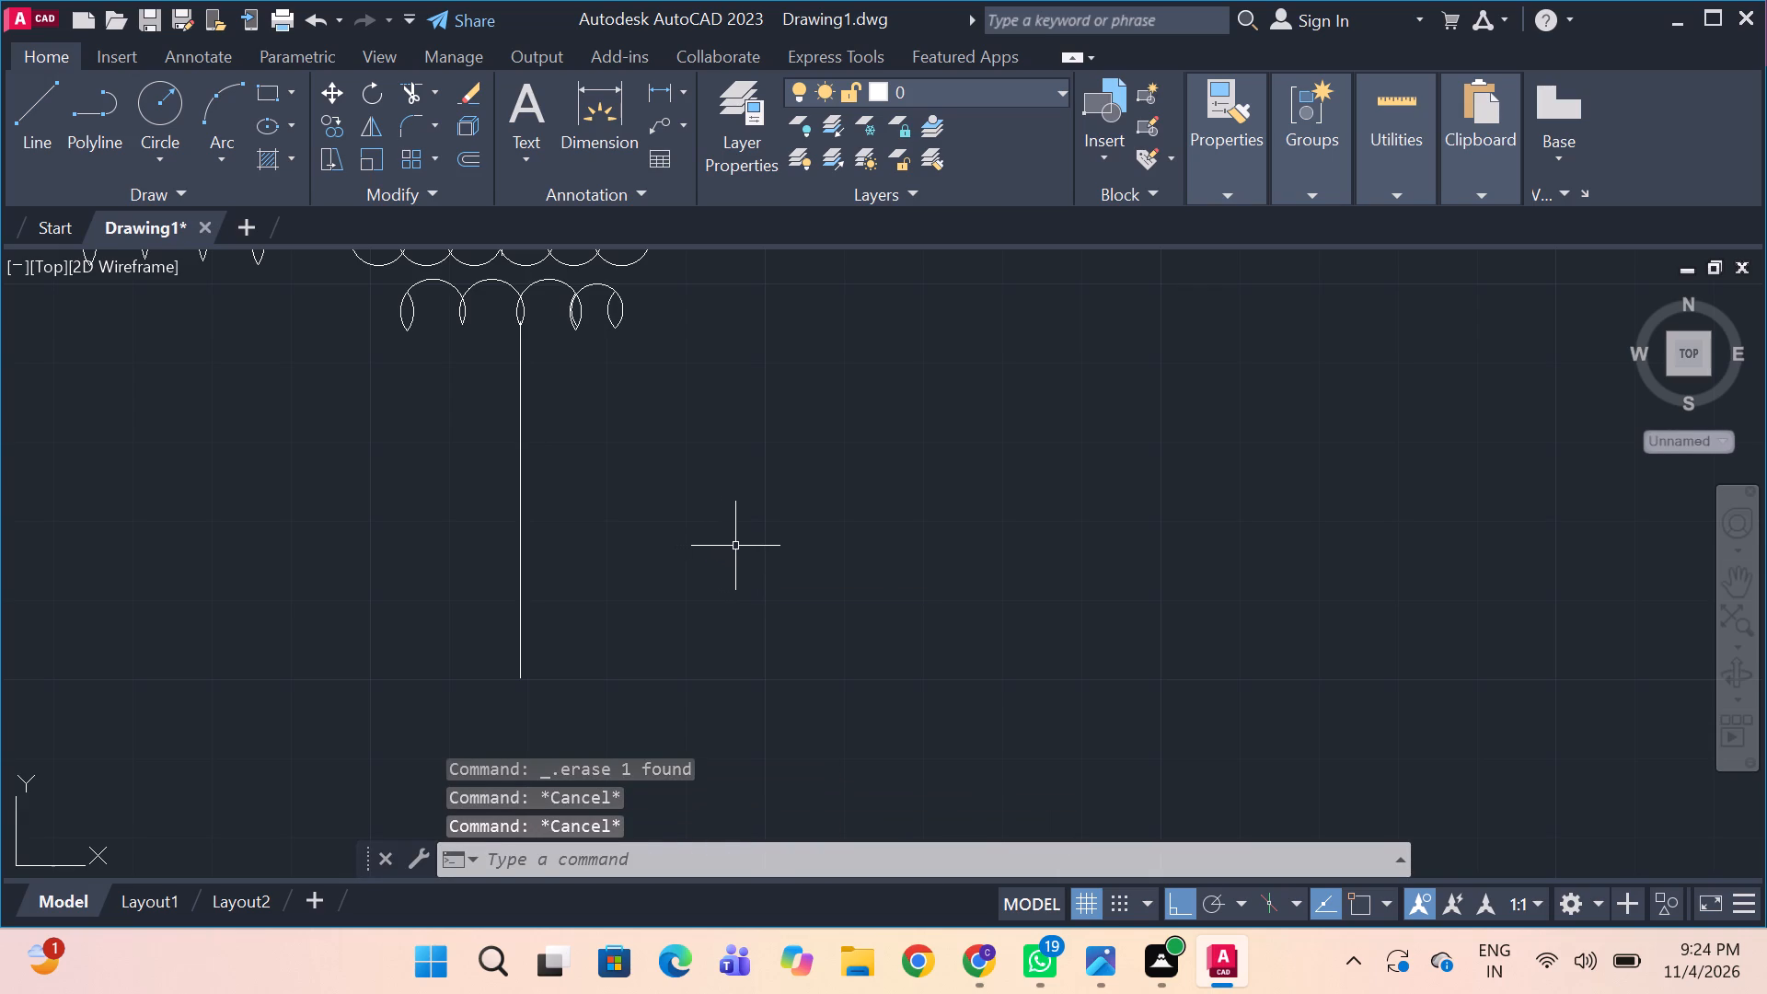
Draw a circle for the 11KV CT to the right of the vertical line below the transformer.
type("c")
key("space")
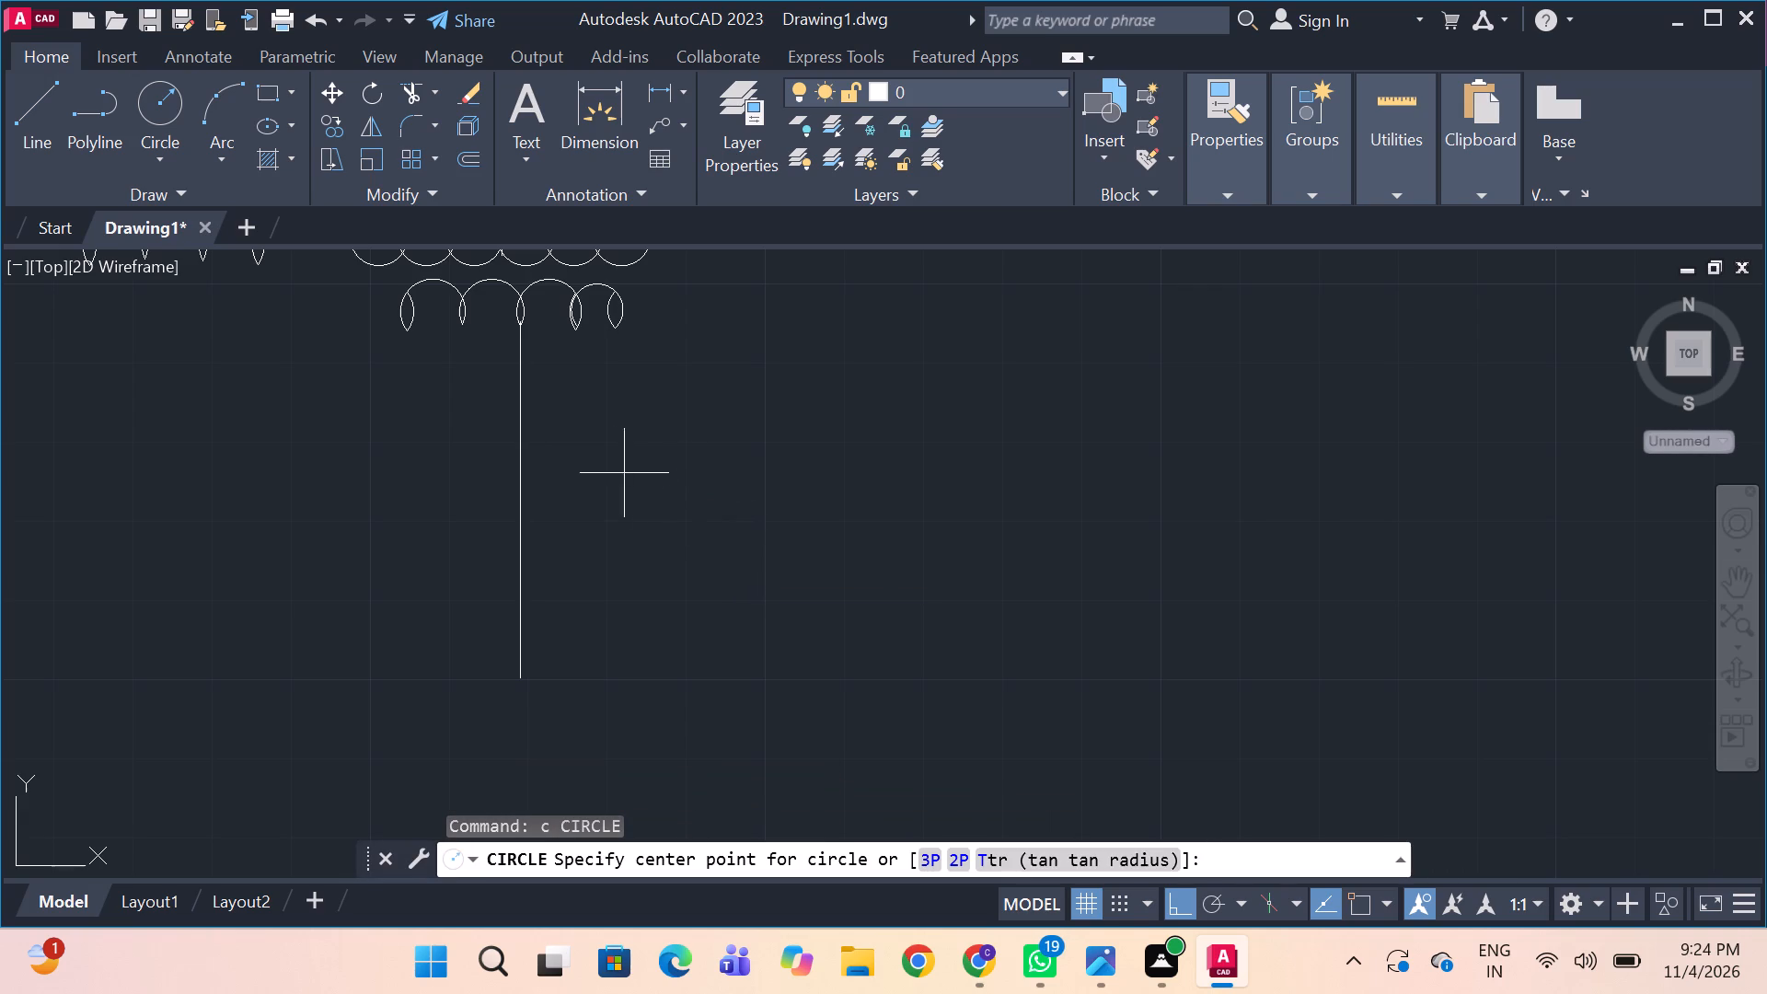
left_click_drag(699, 479, 710, 491)
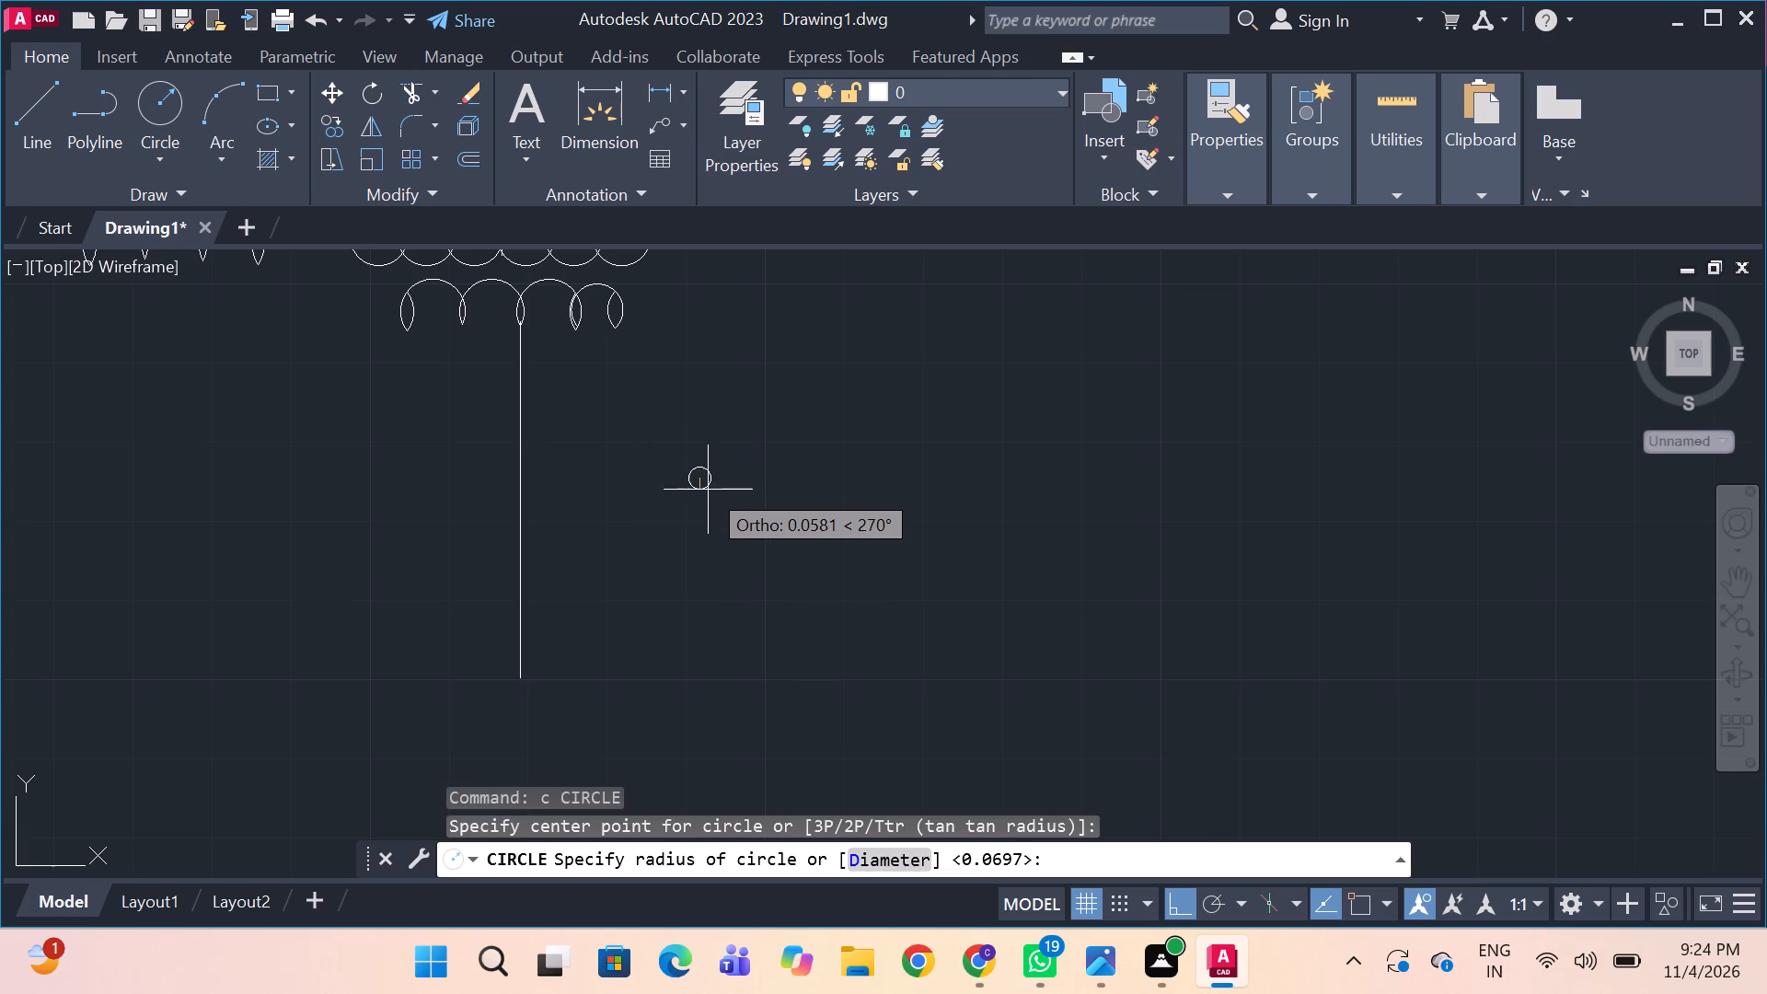
left_click_drag(710, 491, 743, 519)
left_click(743, 519)
Move the circle horizontally about 1.15 to the left so it is centred on the vertical line.
left_click(740, 489)
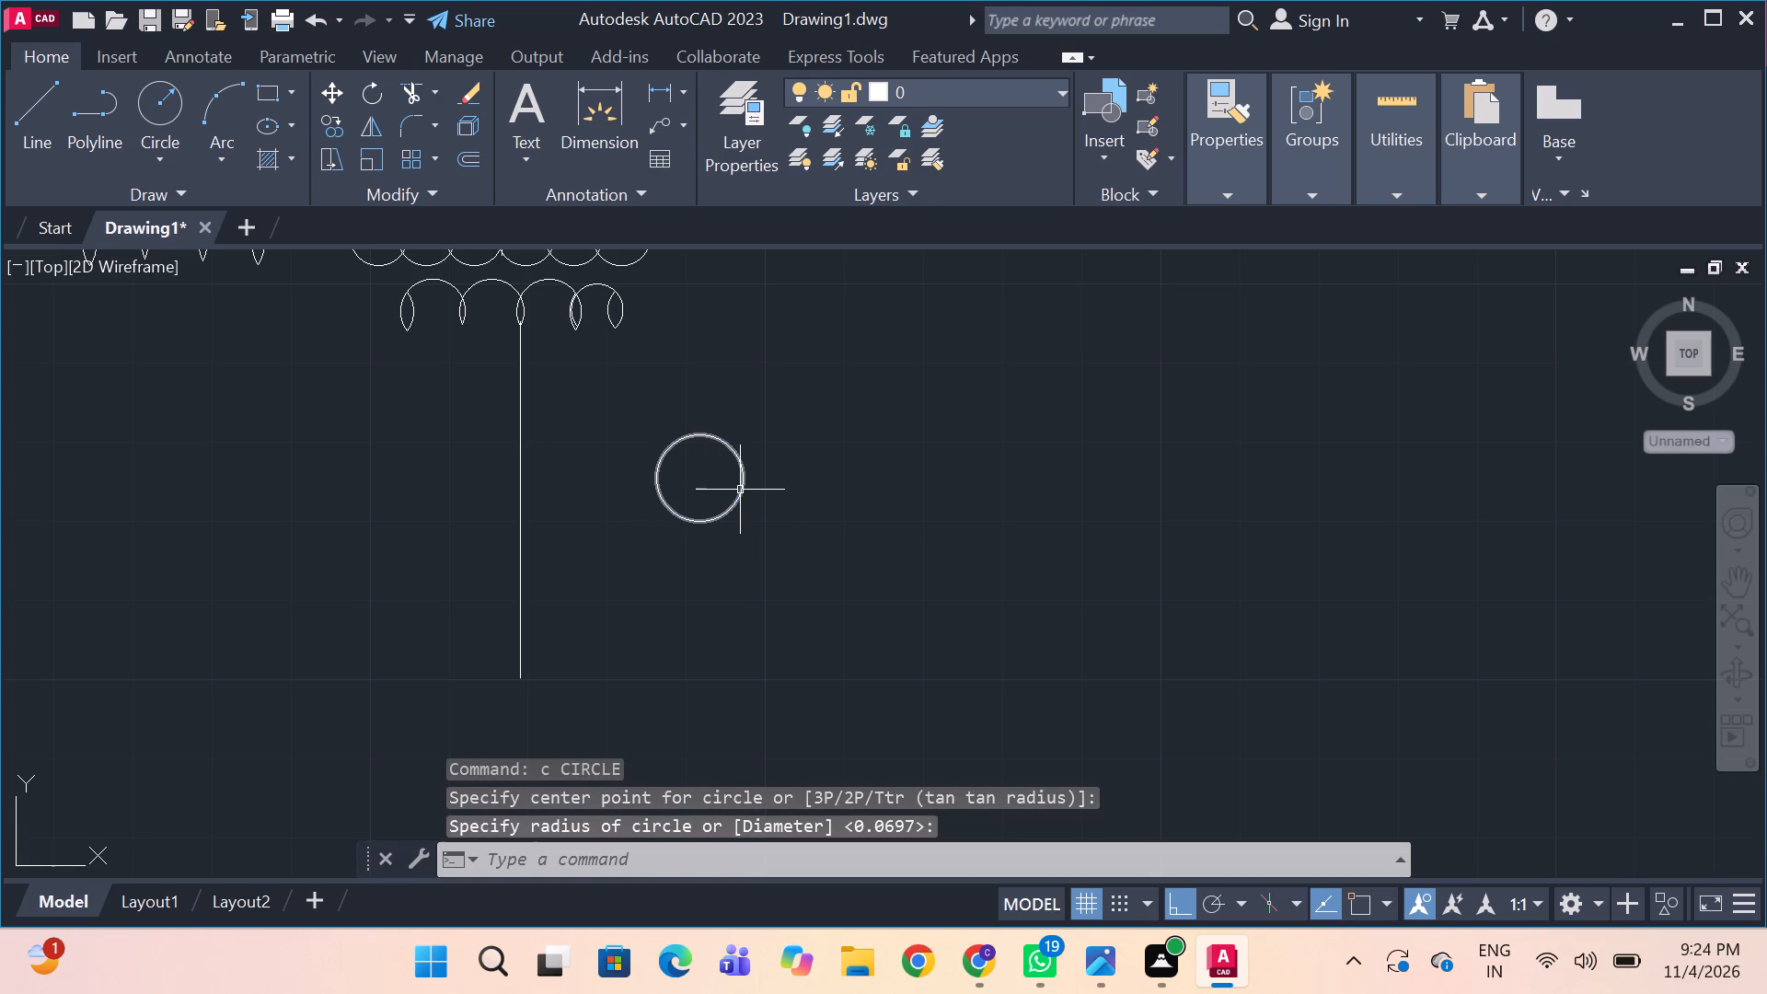
left_click_drag(700, 474, 579, 457)
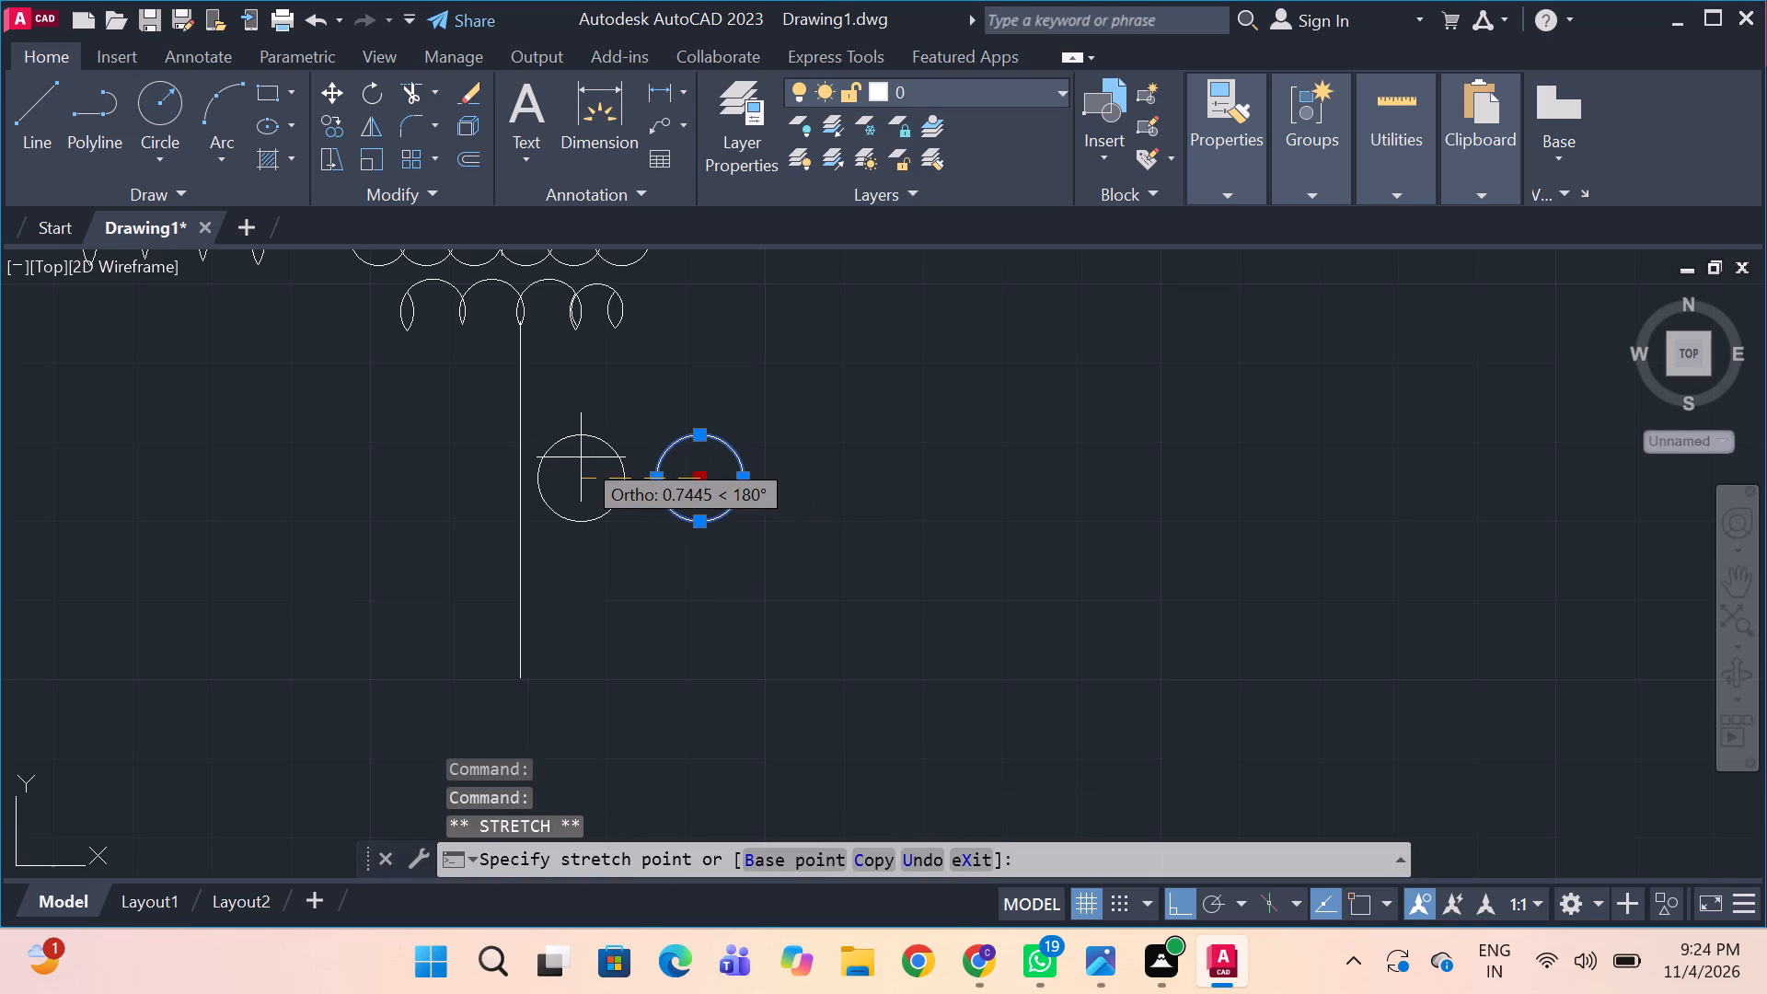
left_click_drag(579, 457, 522, 445)
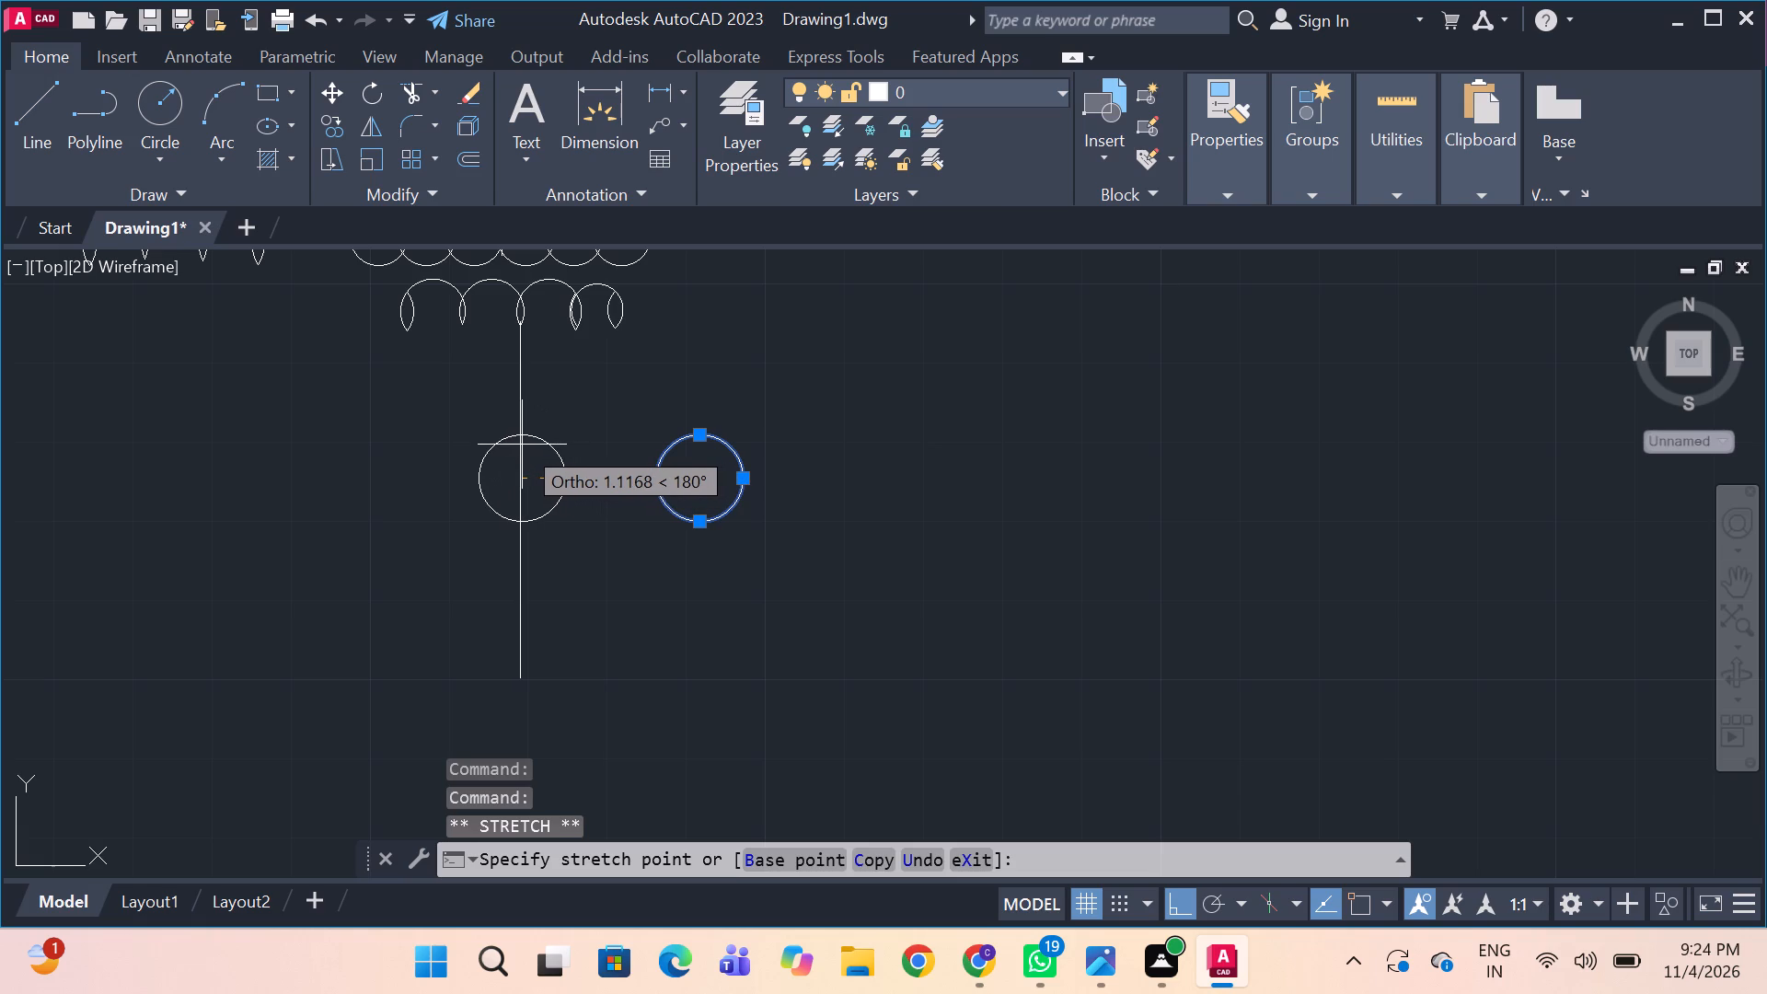
left_click_drag(522, 445, 519, 465)
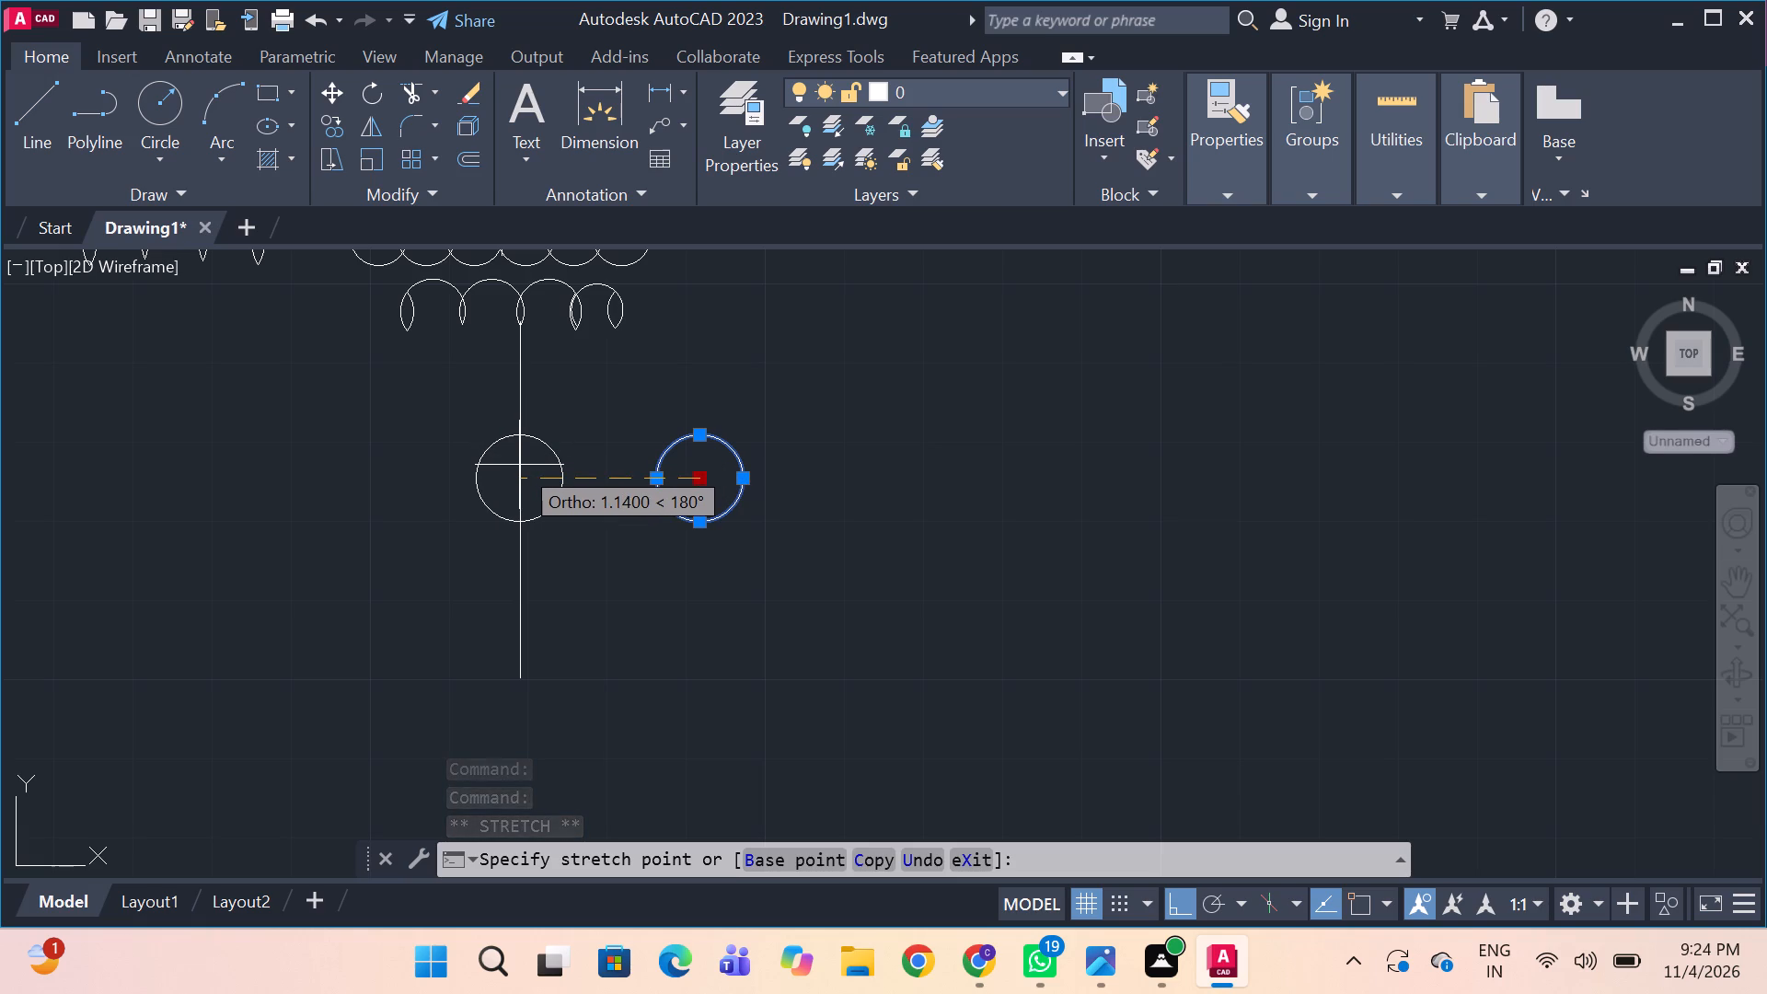
left_click_drag(519, 465, 519, 489)
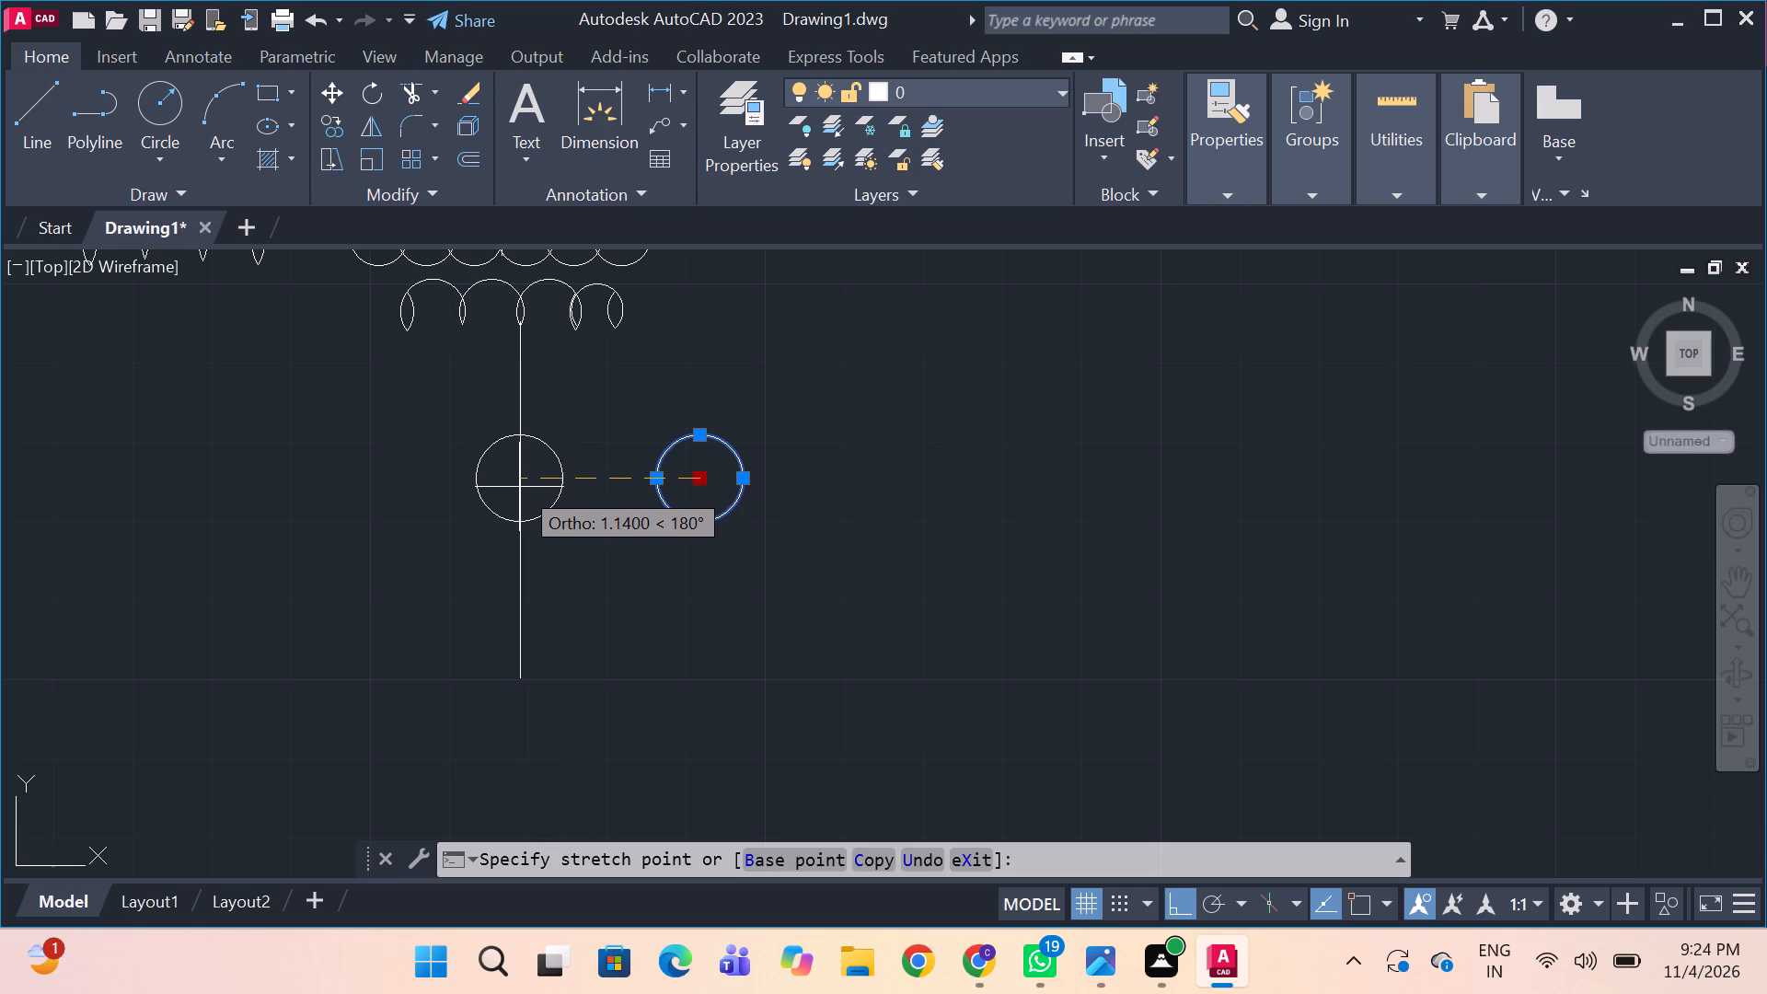
left_click_drag(519, 489, 515, 519)
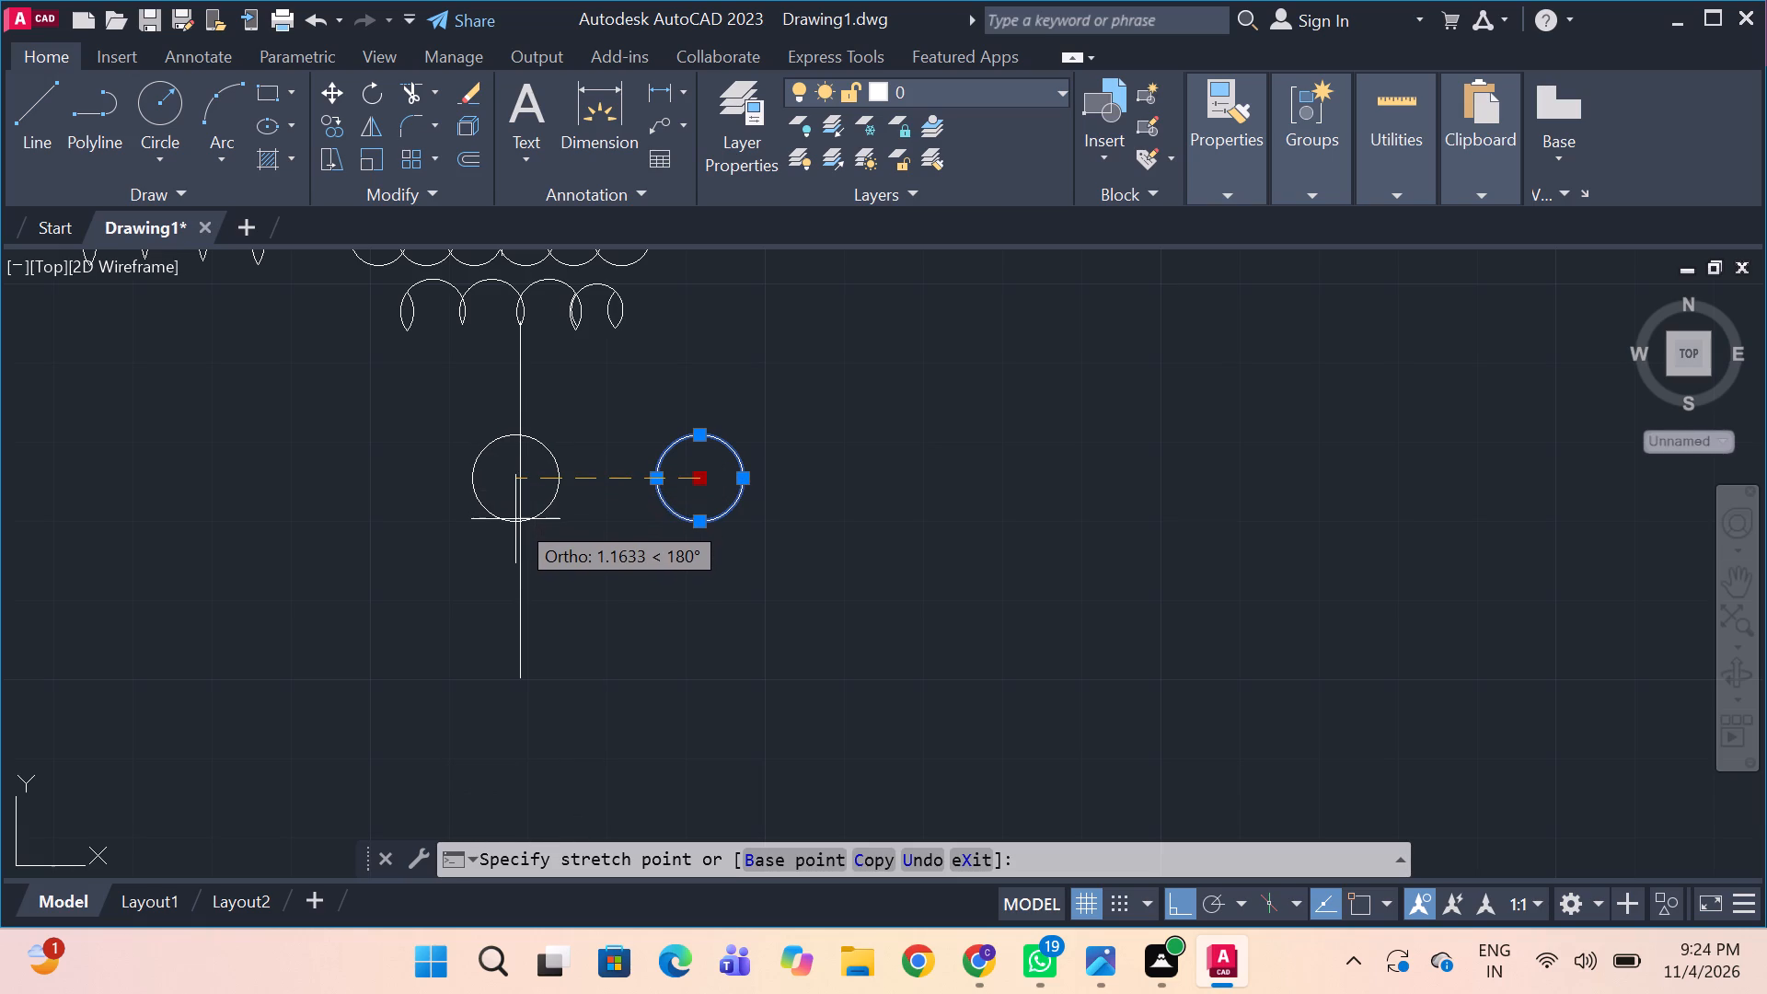
left_click(517, 521)
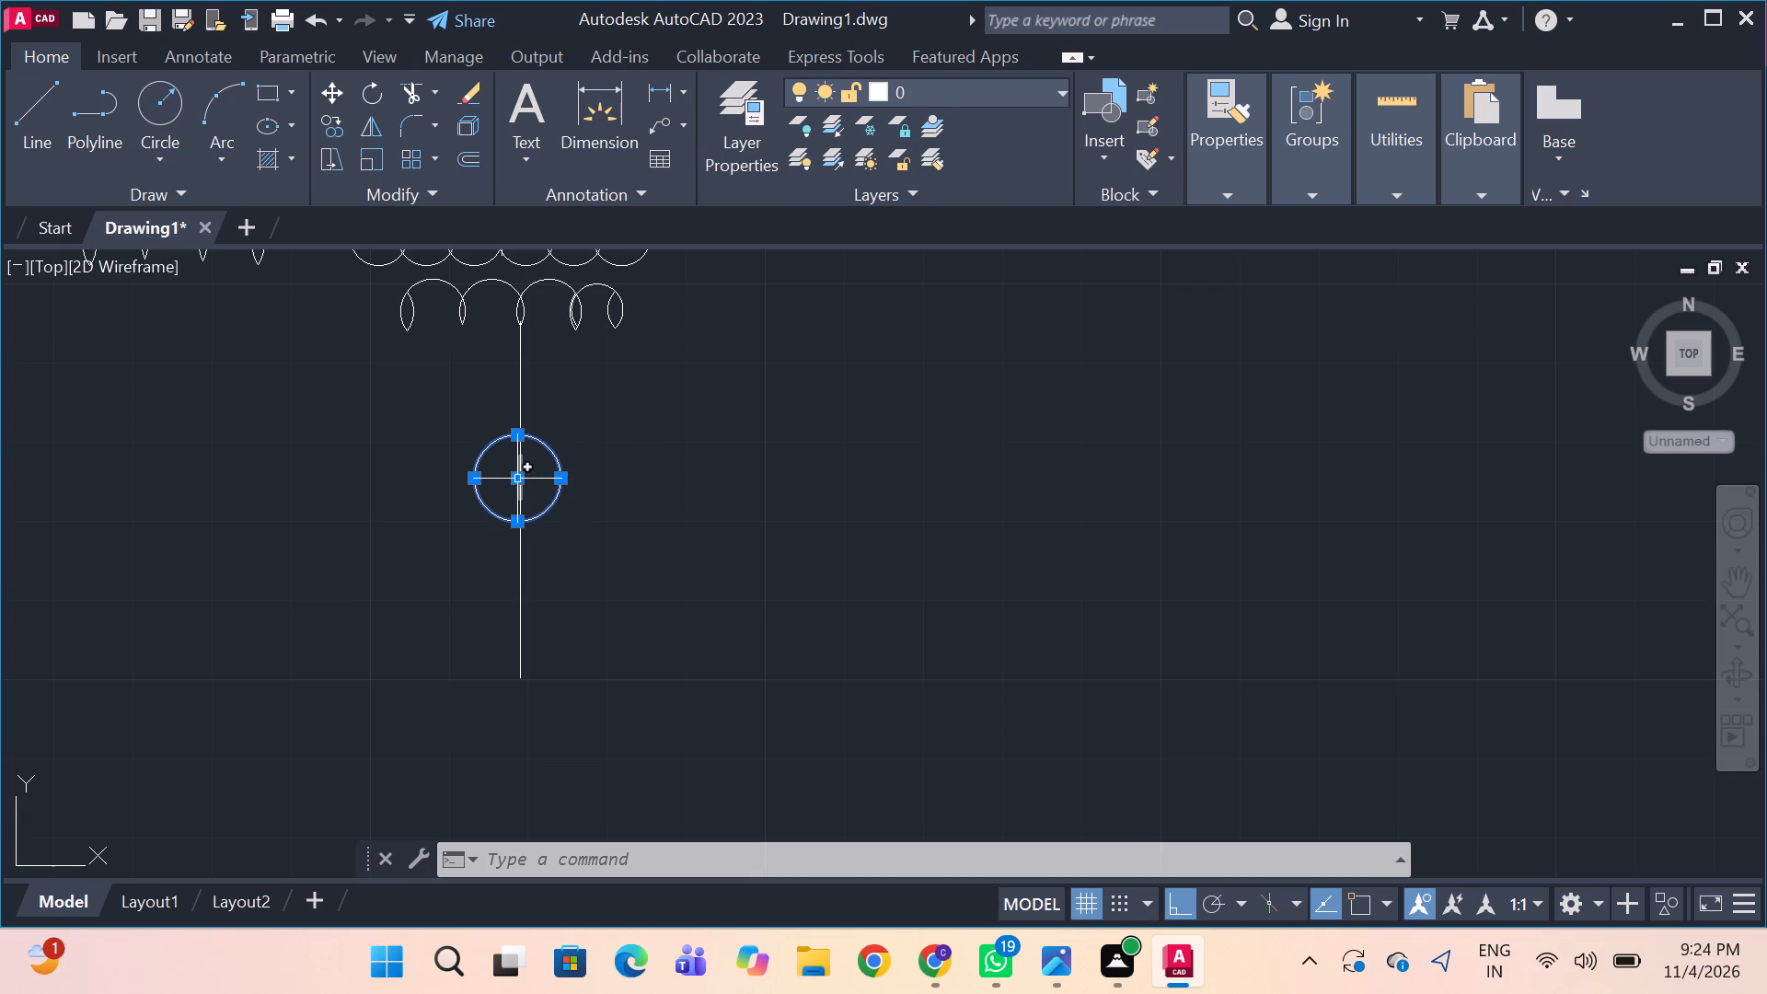
Mirror the circle about a horizontal line just above its bottom edge, keeping the original, so the two circles overlap vertically.
left_click(370, 123)
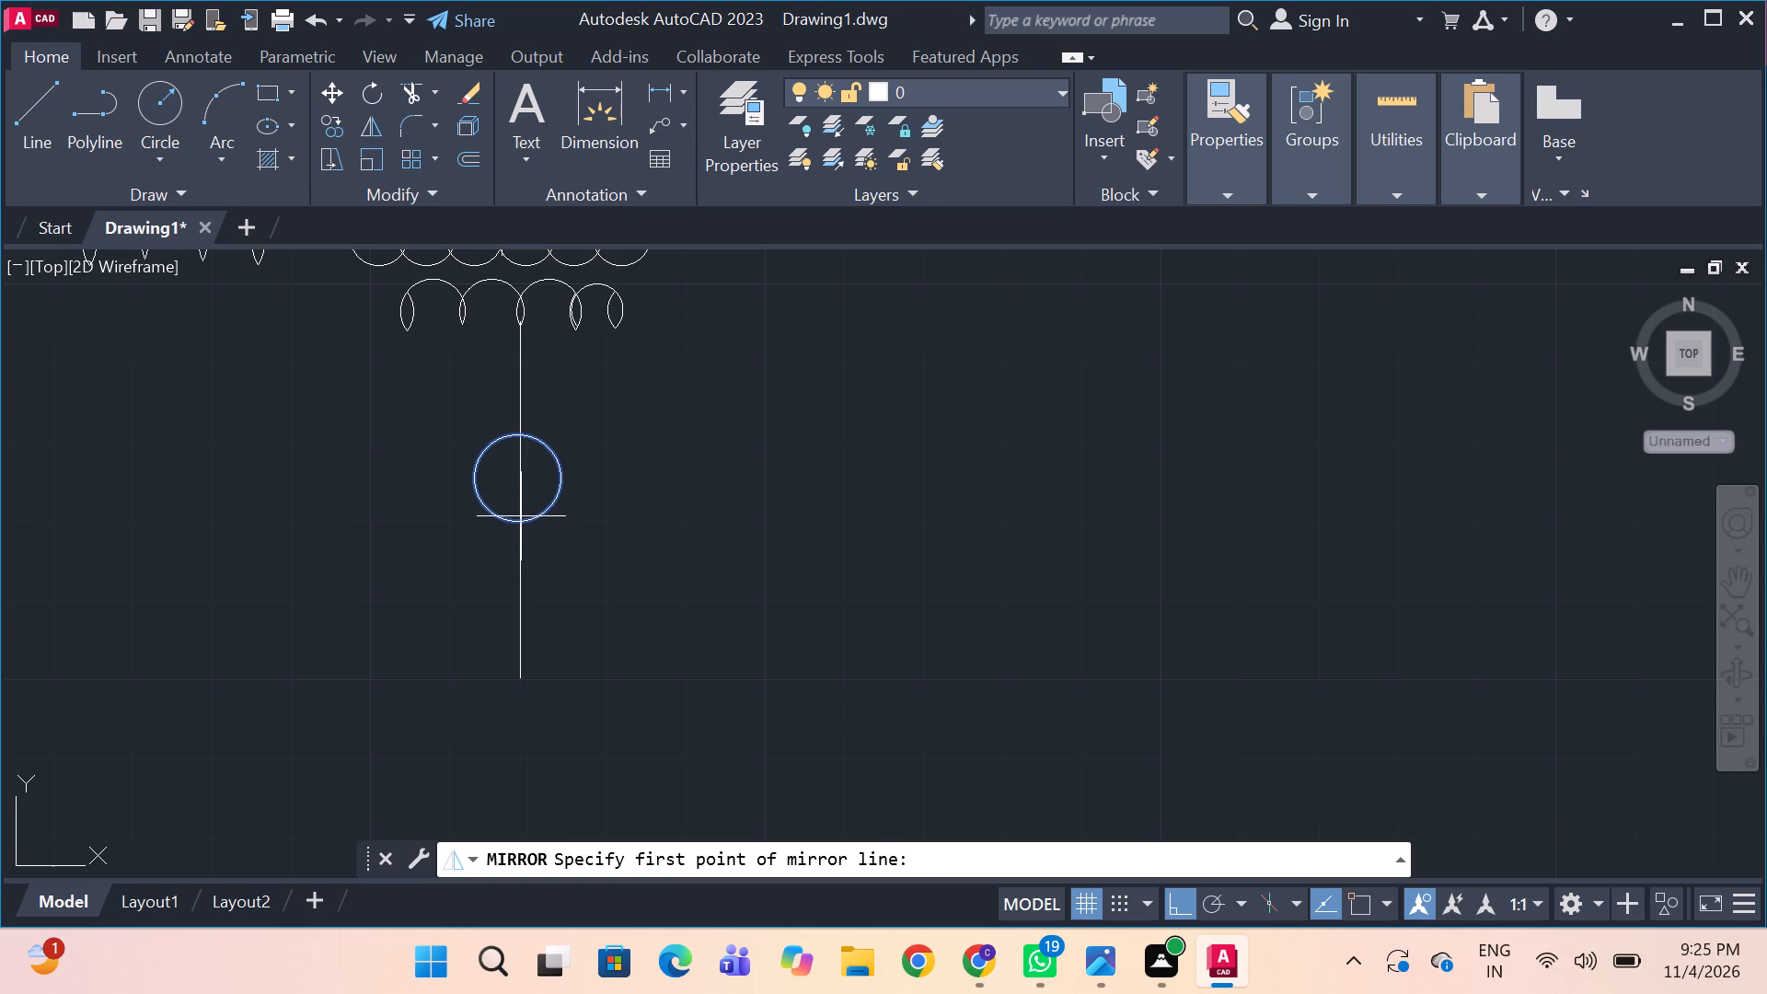
left_click(521, 516)
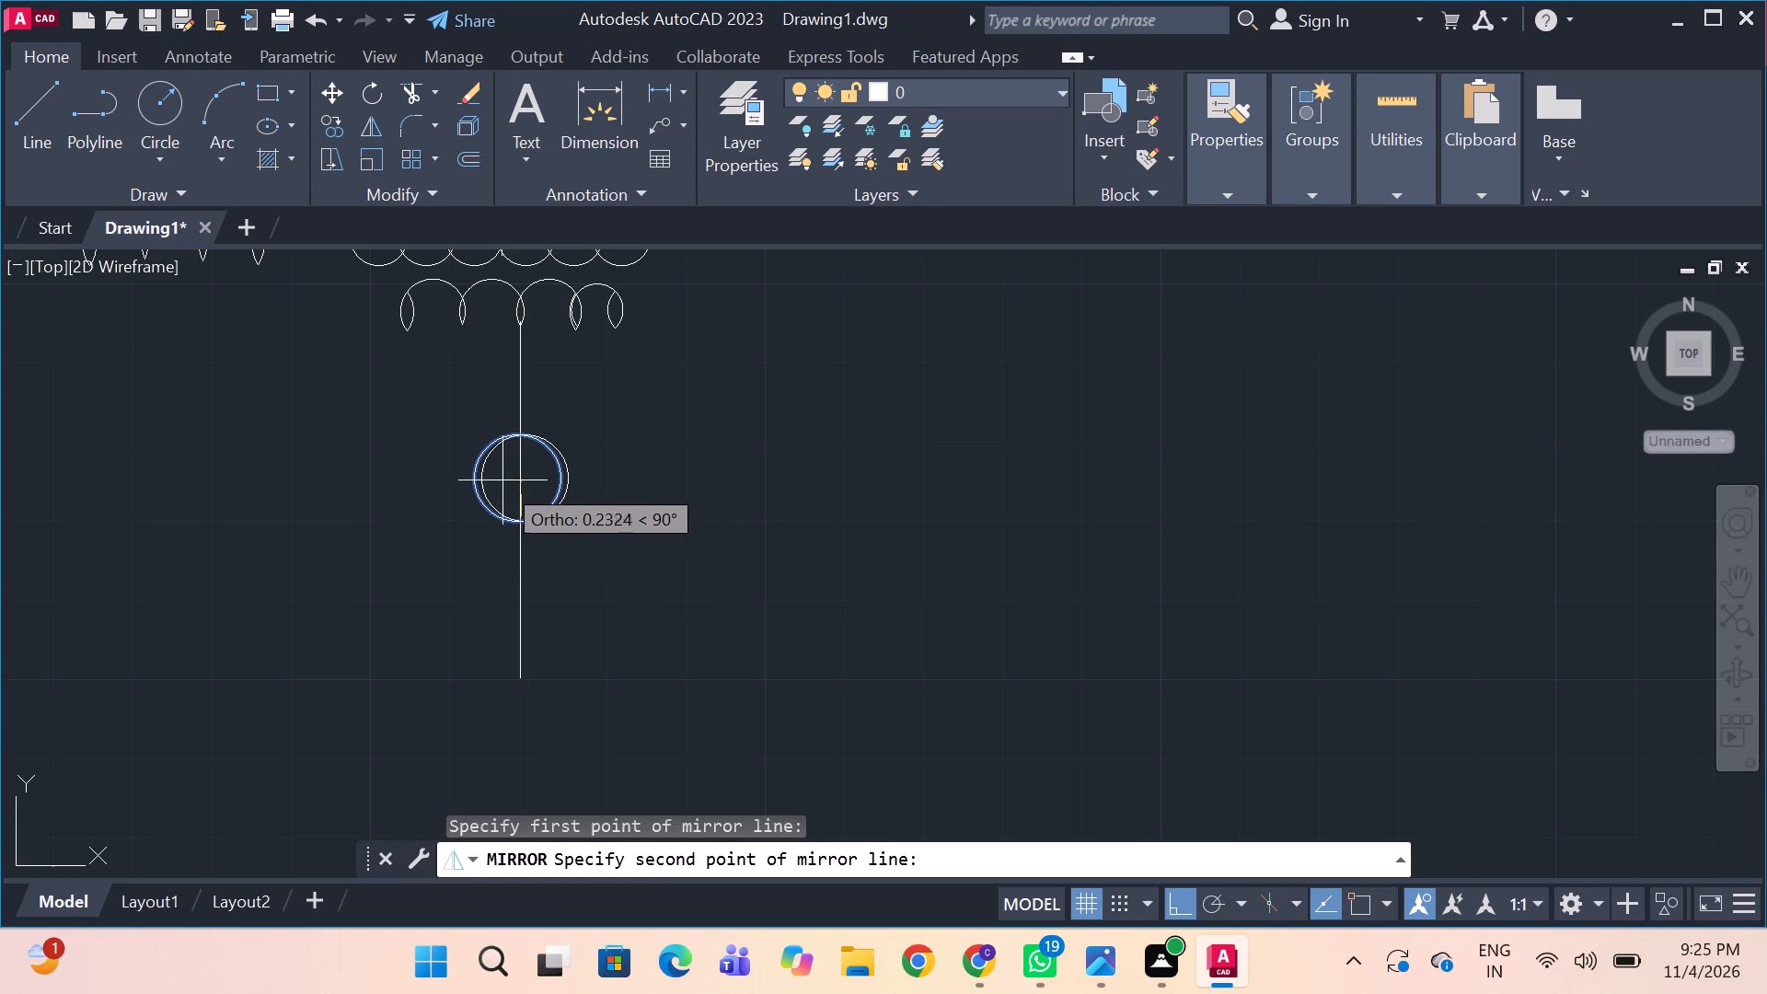
left_click(508, 508)
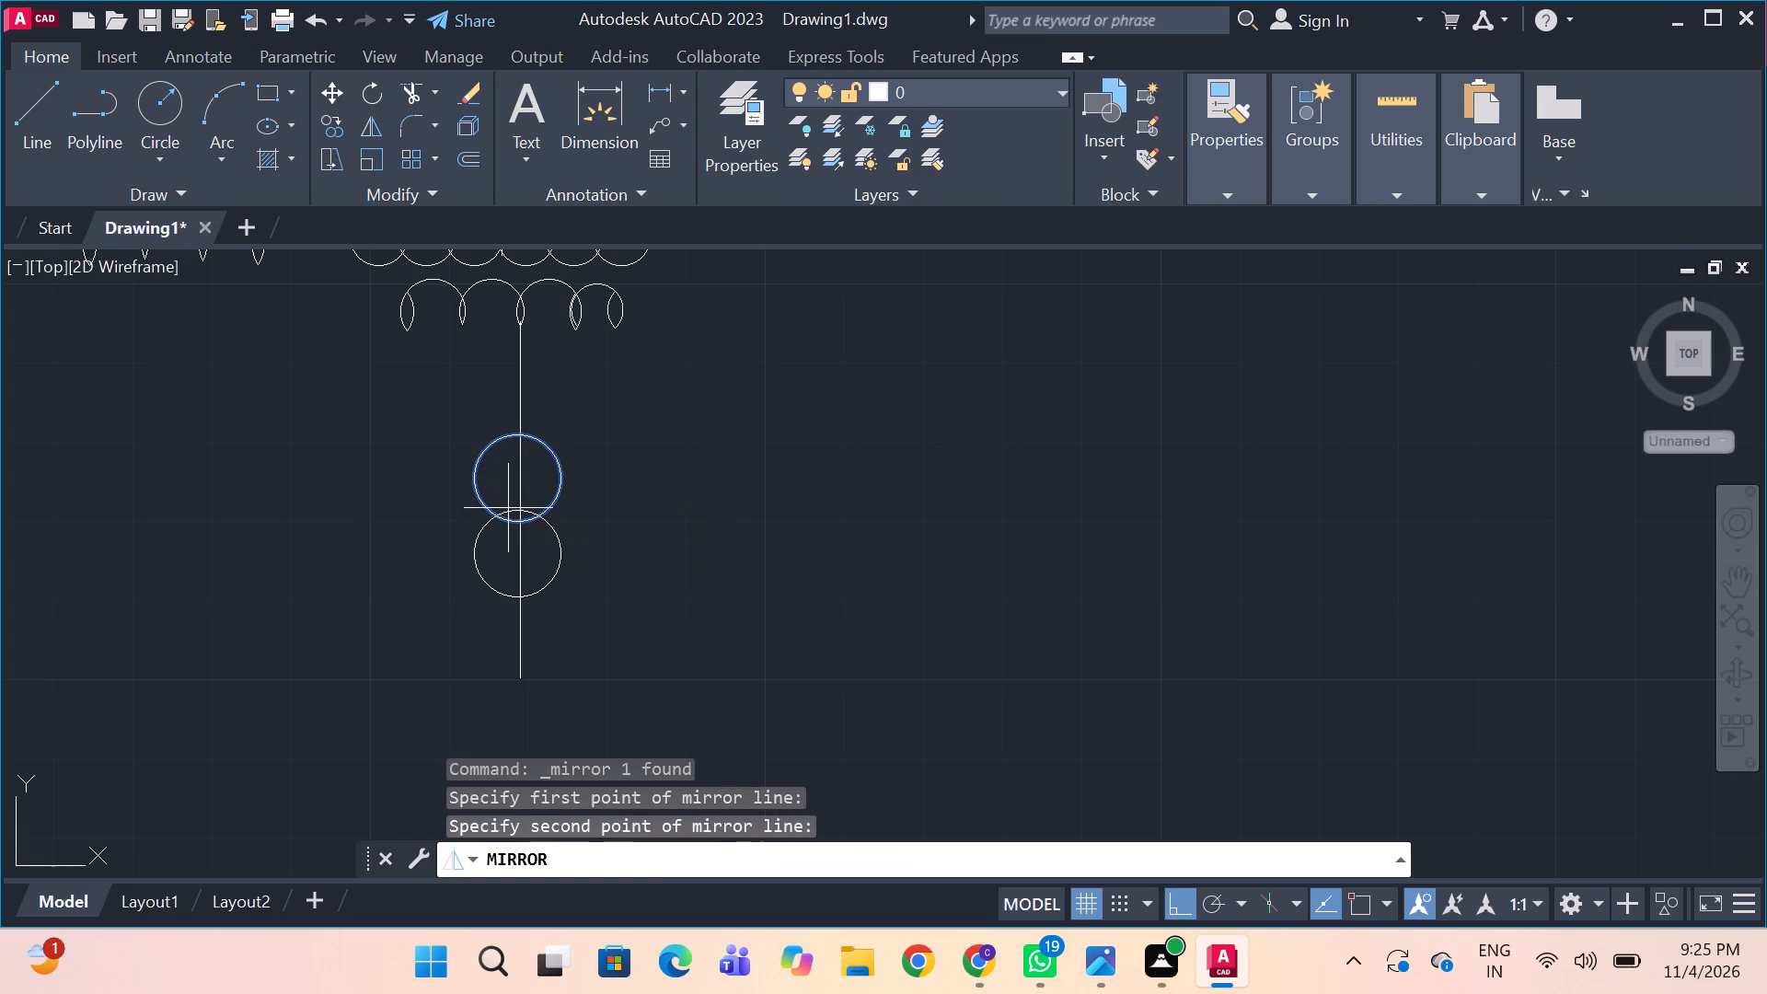
key("space")
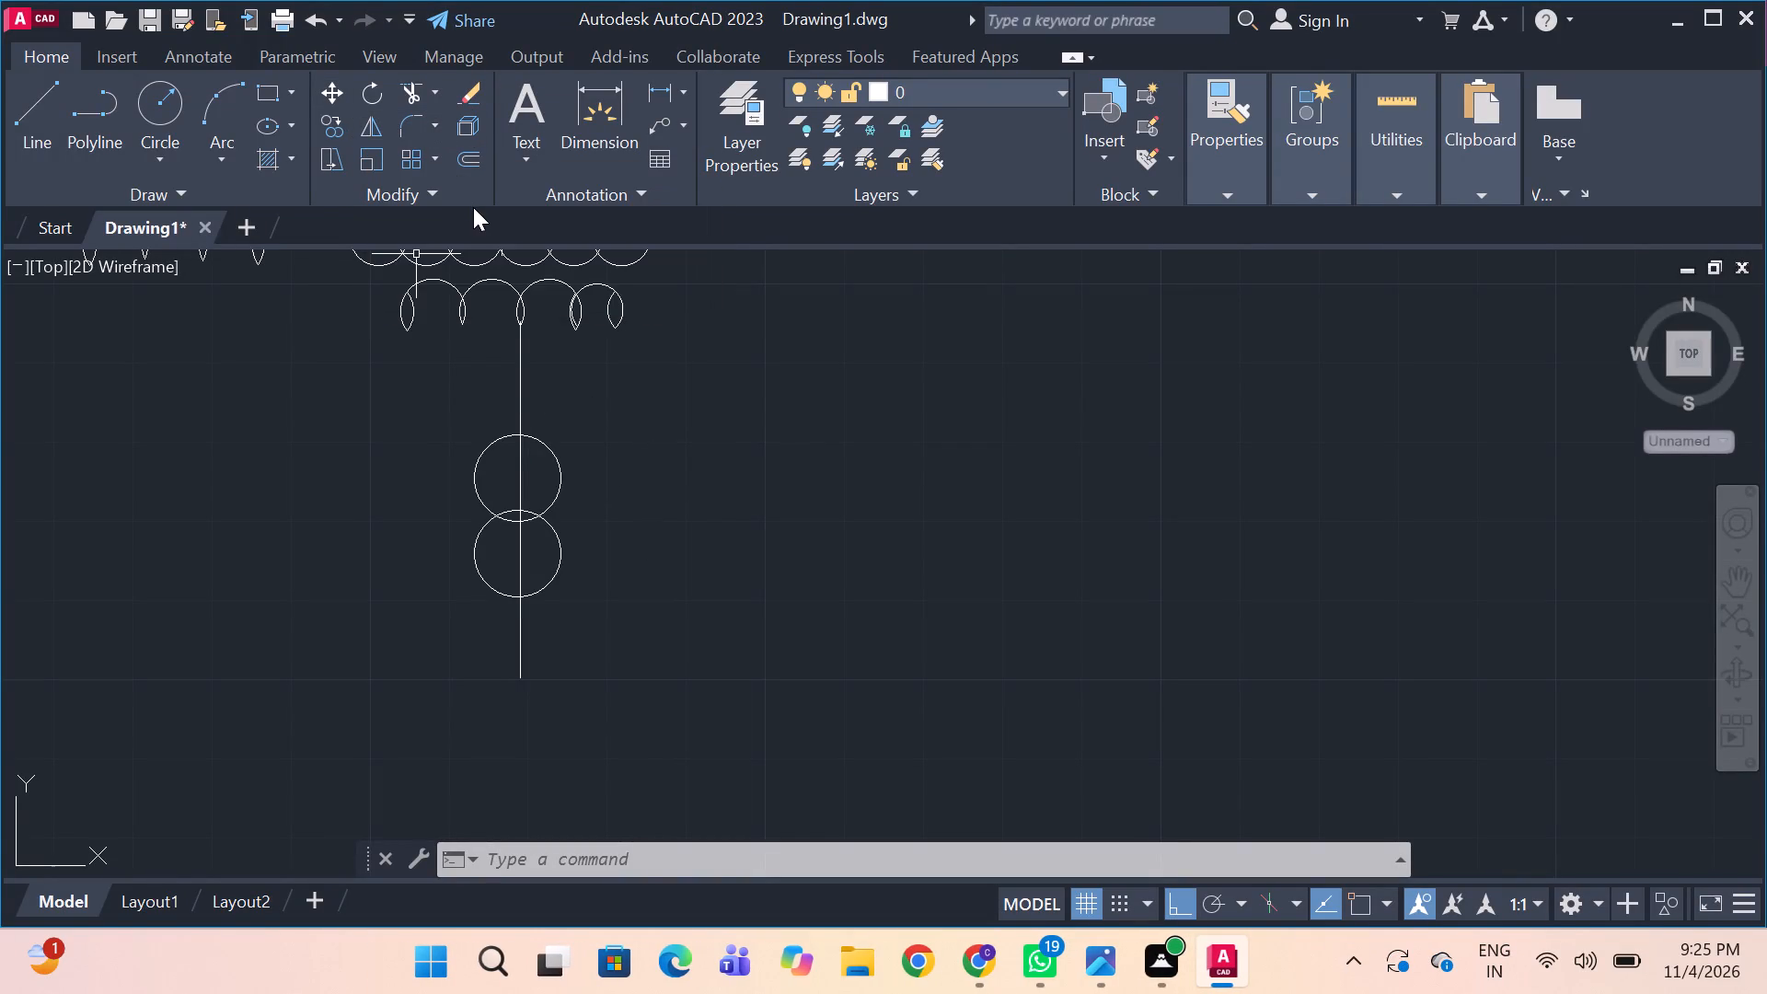
Trim the outer right-hand arcs of both overlapping circles, leaving the left-hand humps of the CT symbol.
key("t")
key("r")
key("space")
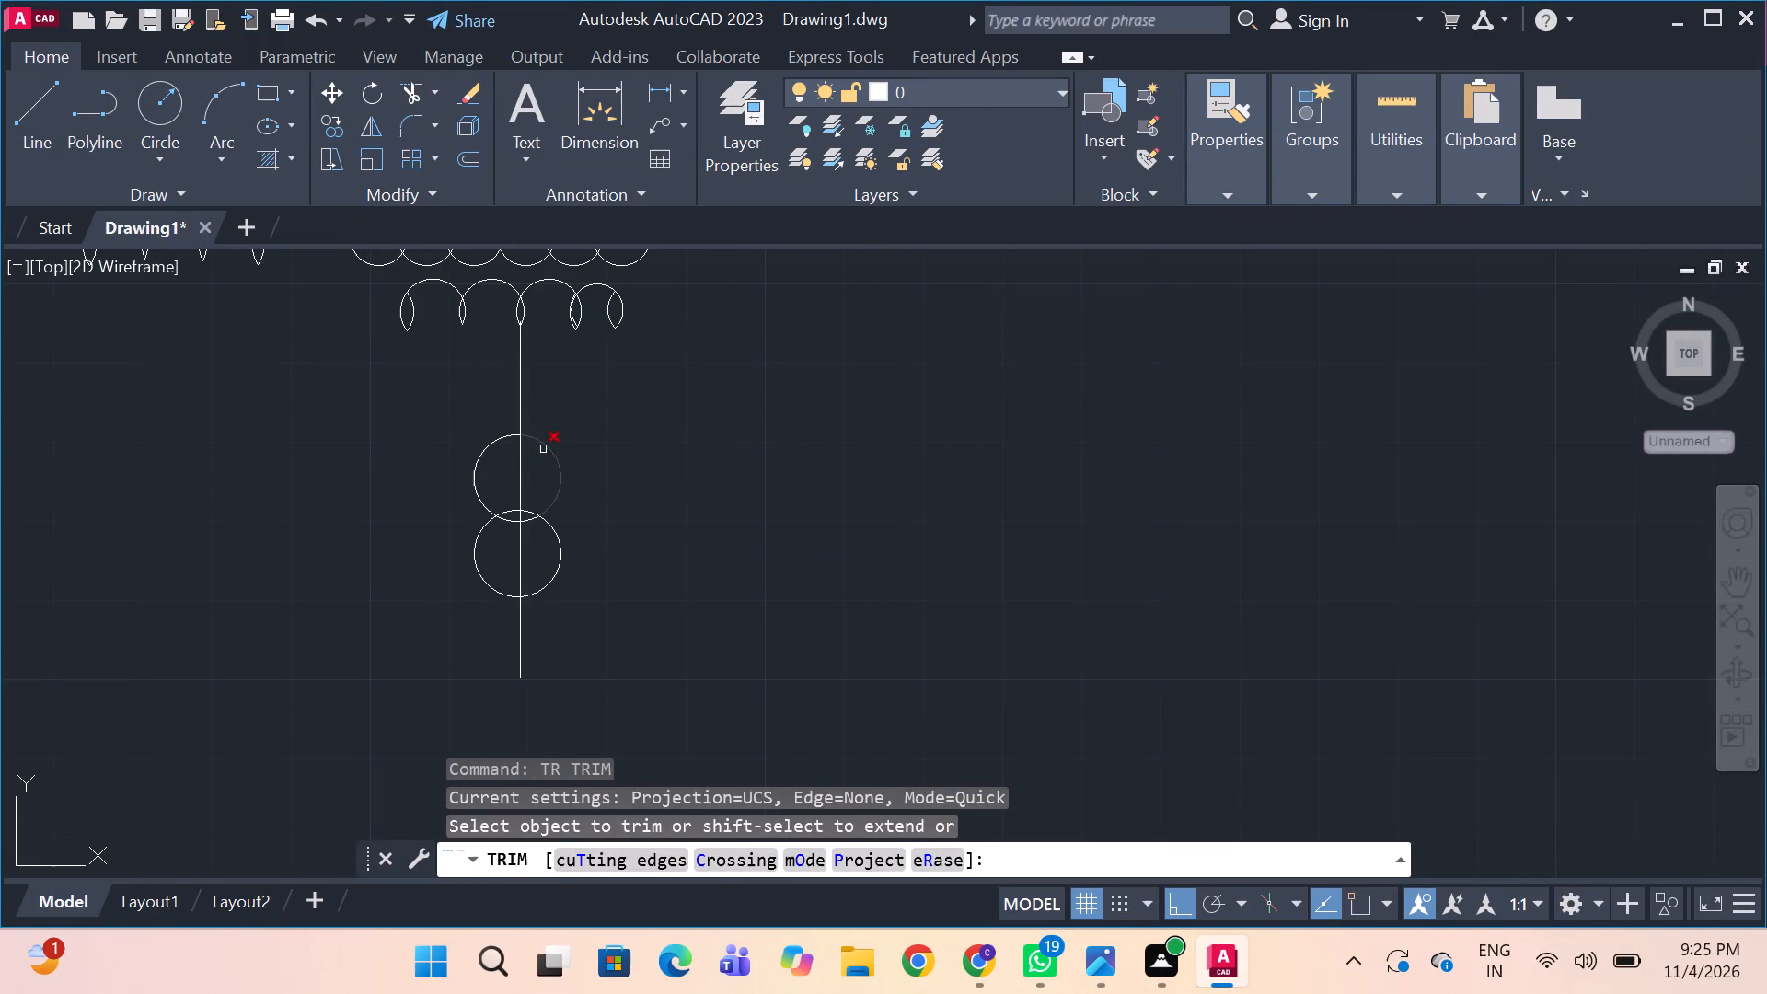
left_click(555, 454)
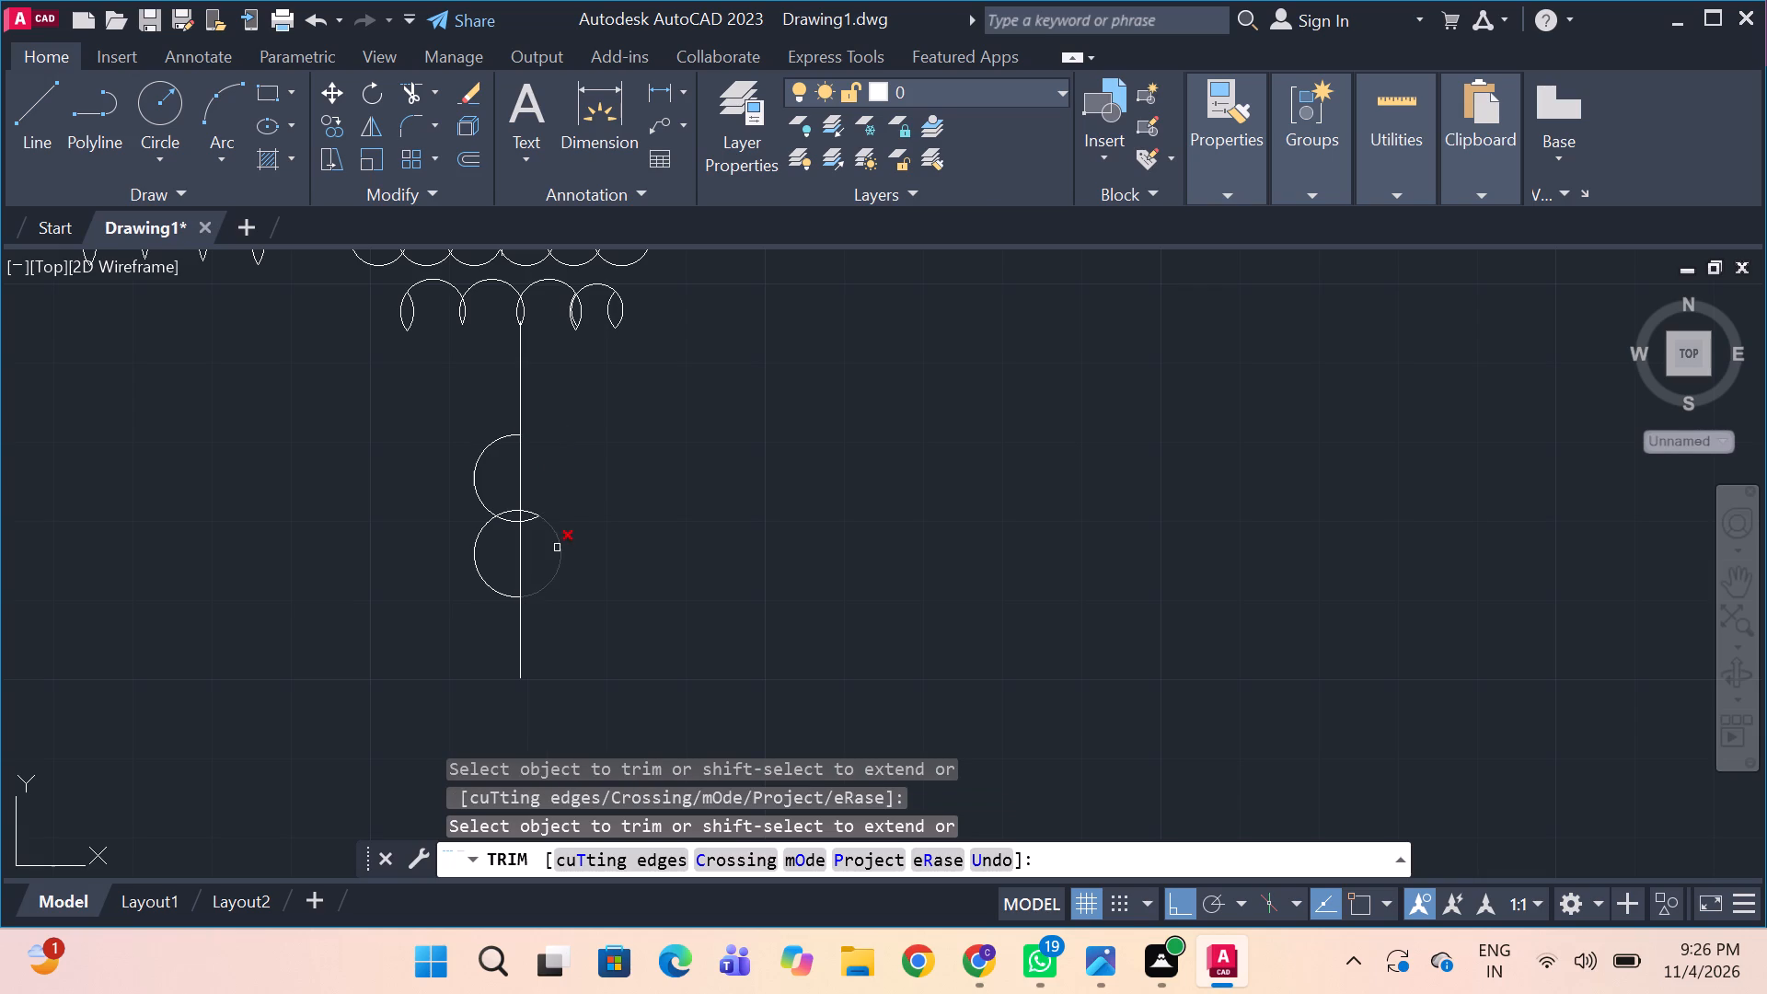
left_click(562, 549)
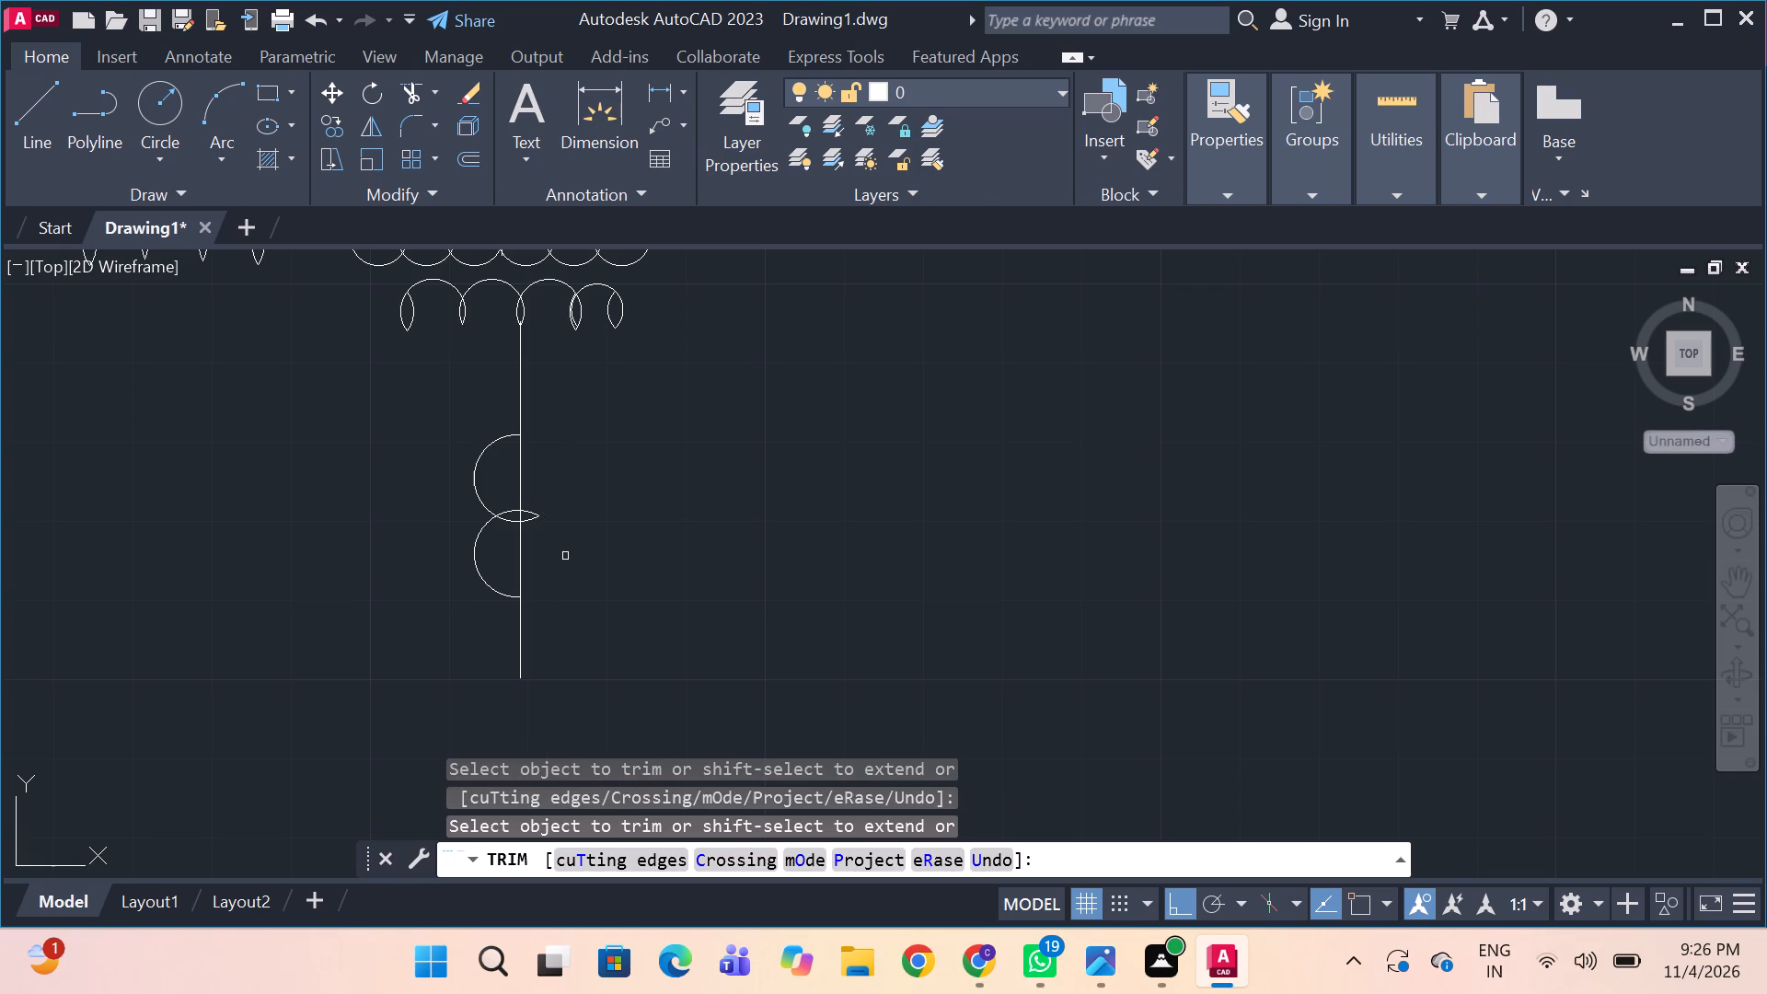
key("space")
key("Escape")
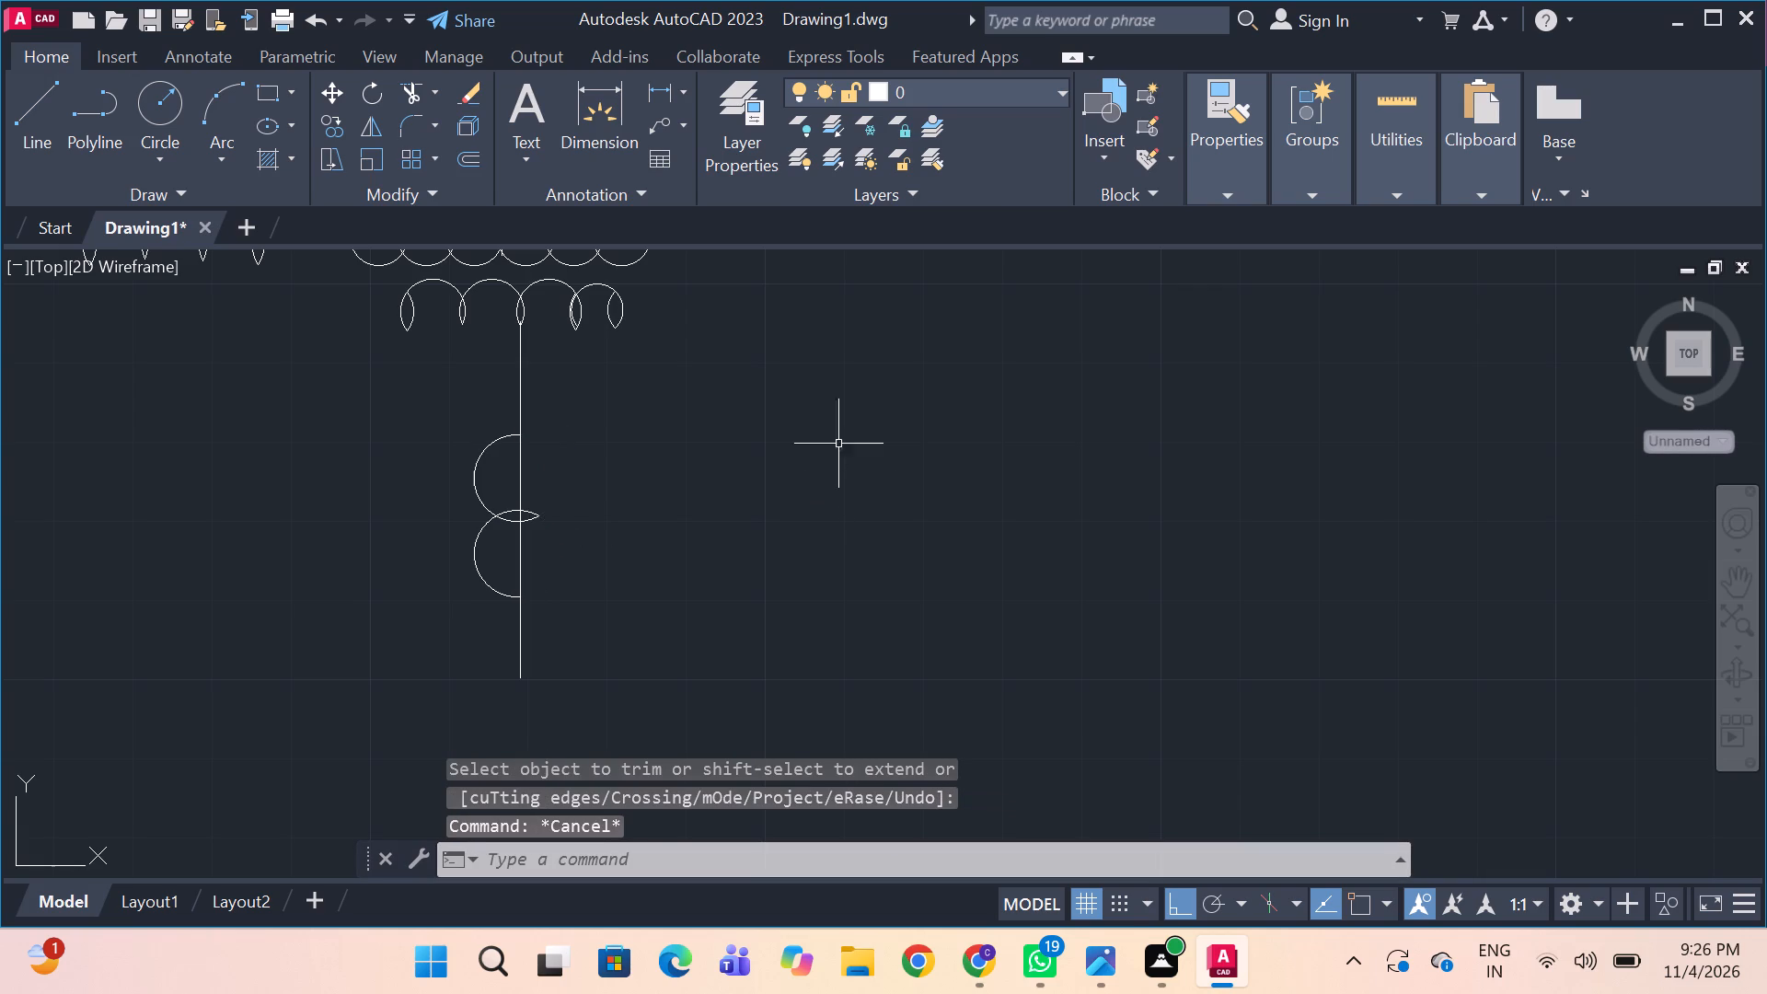
Draw a horizontal lead to the right from the top end of the CT symbol's upper arc.
key("l")
key("space")
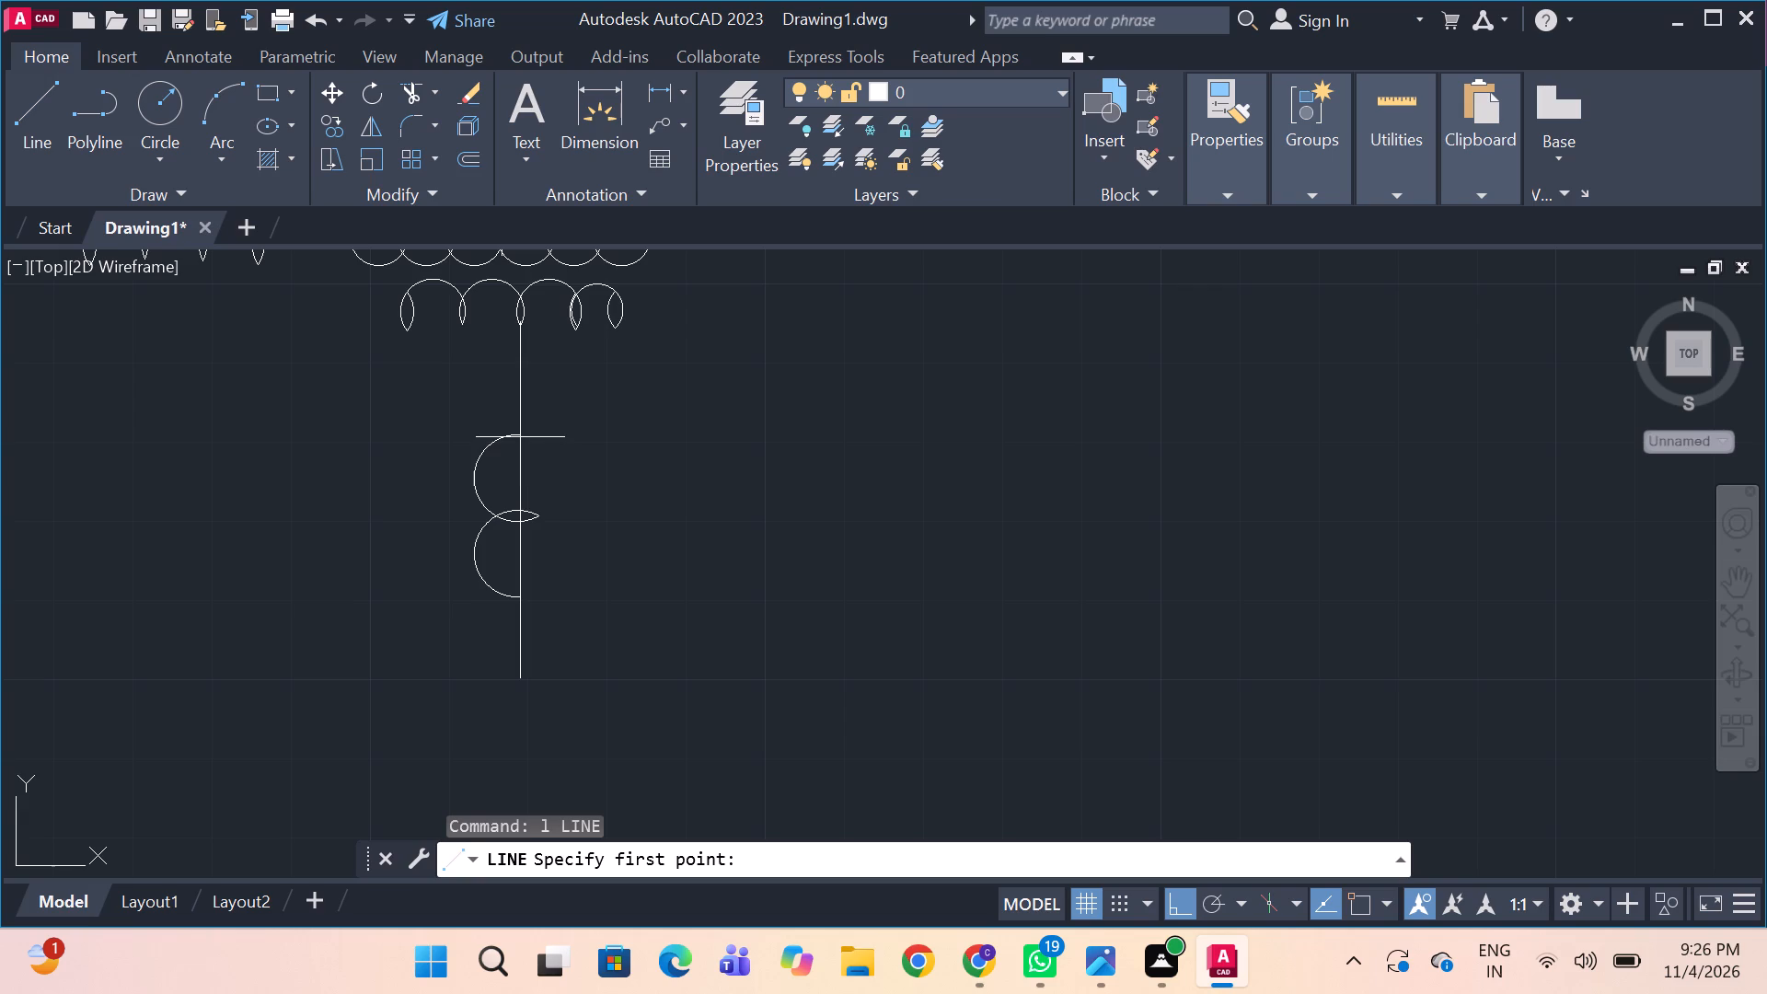
left_click_drag(520, 435, 632, 442)
left_click(632, 442)
key("space")
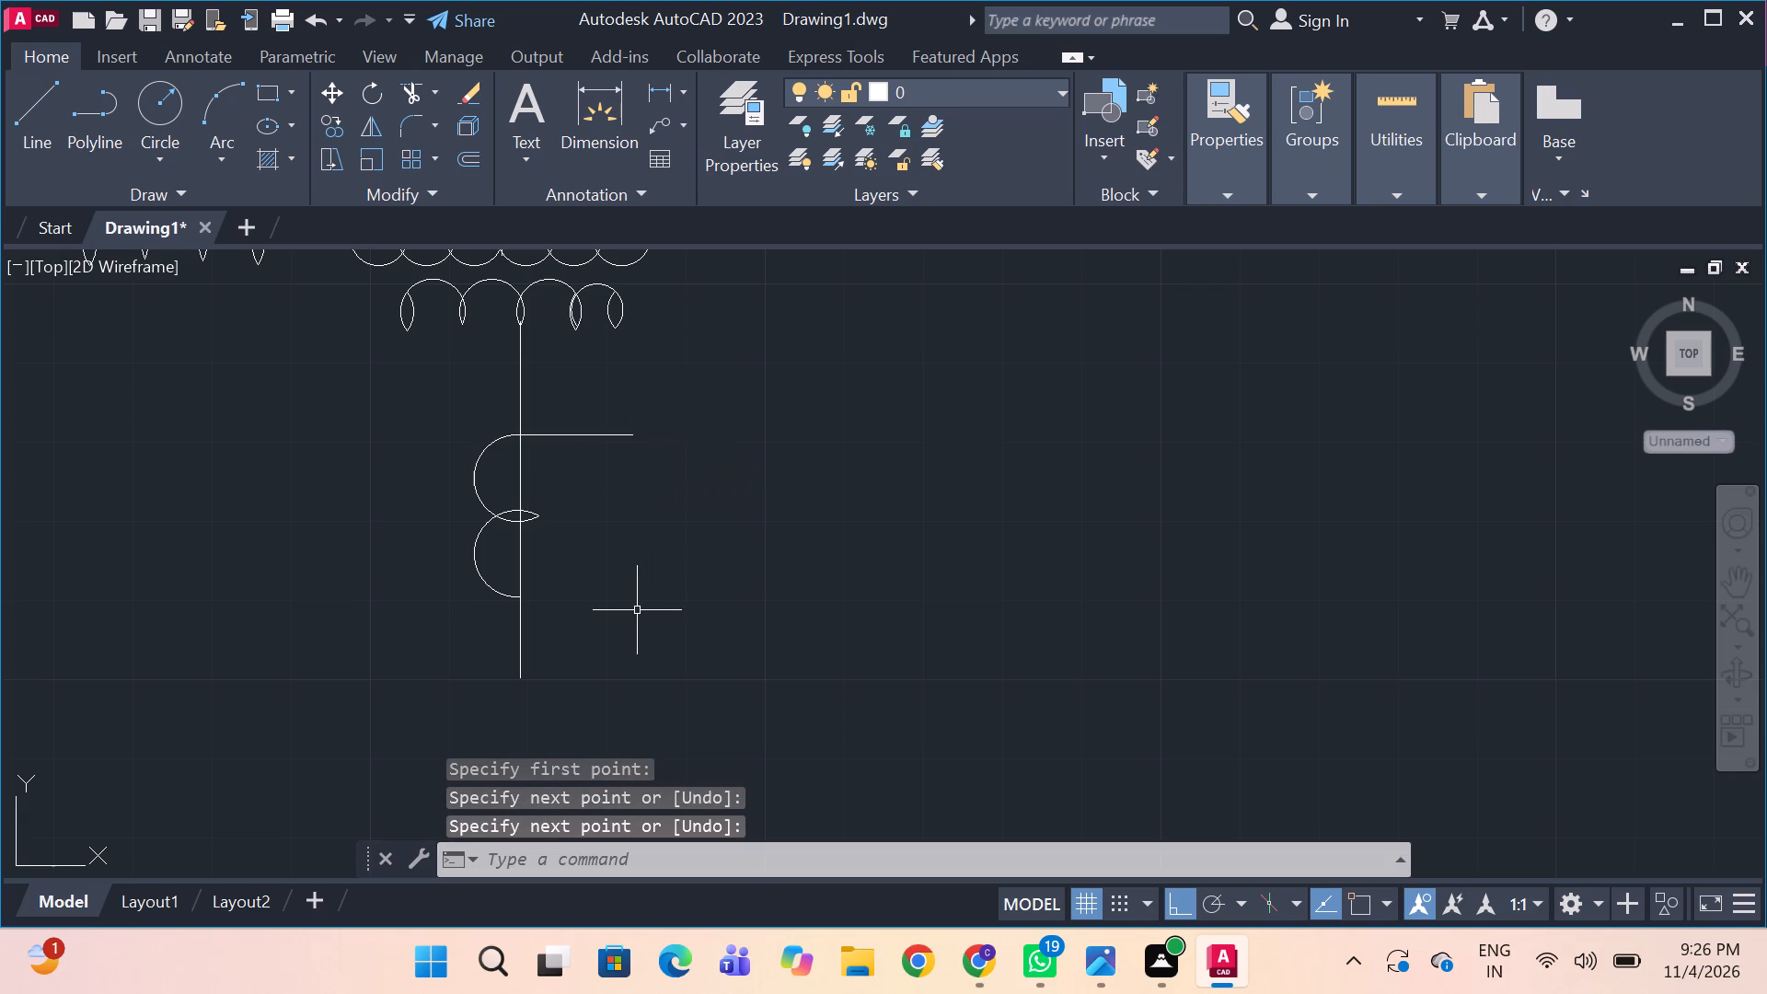
Draw a horizontal lead to the right from the bottom end of the CT symbol's lower arc, roughly as long as the upper lead.
type("l")
key("space")
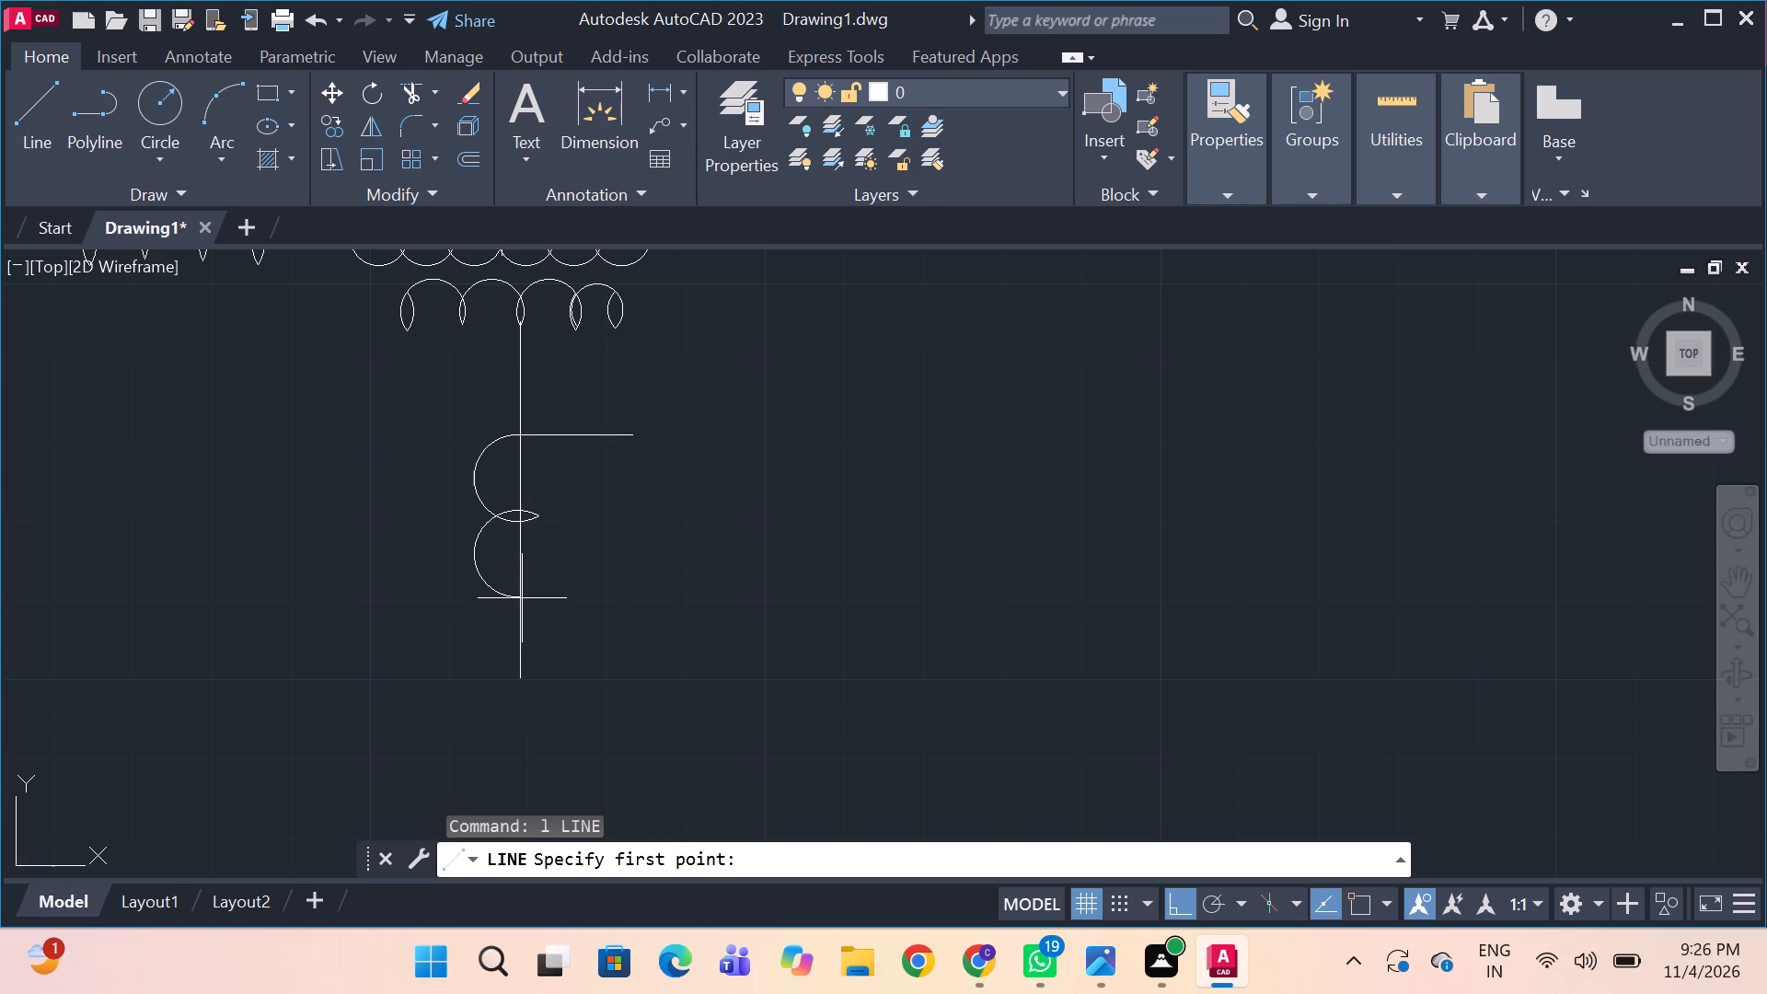
left_click_drag(522, 598, 617, 598)
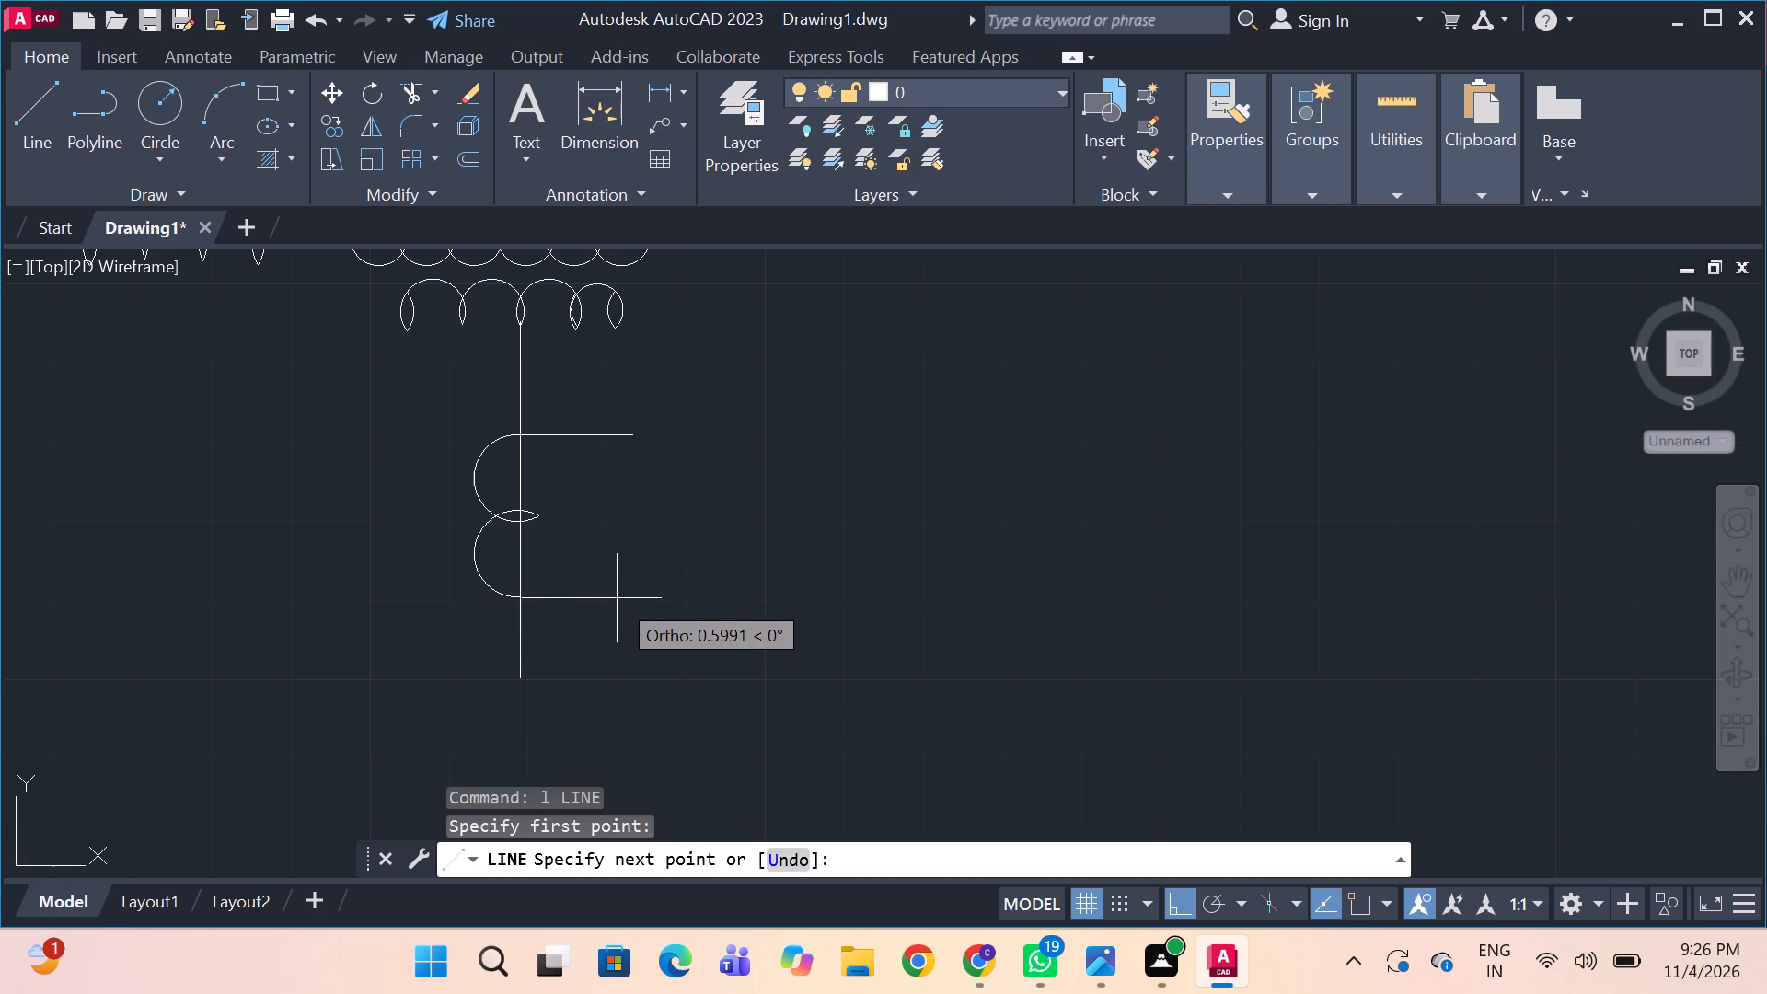
left_click_drag(617, 598, 626, 599)
left_click(626, 599)
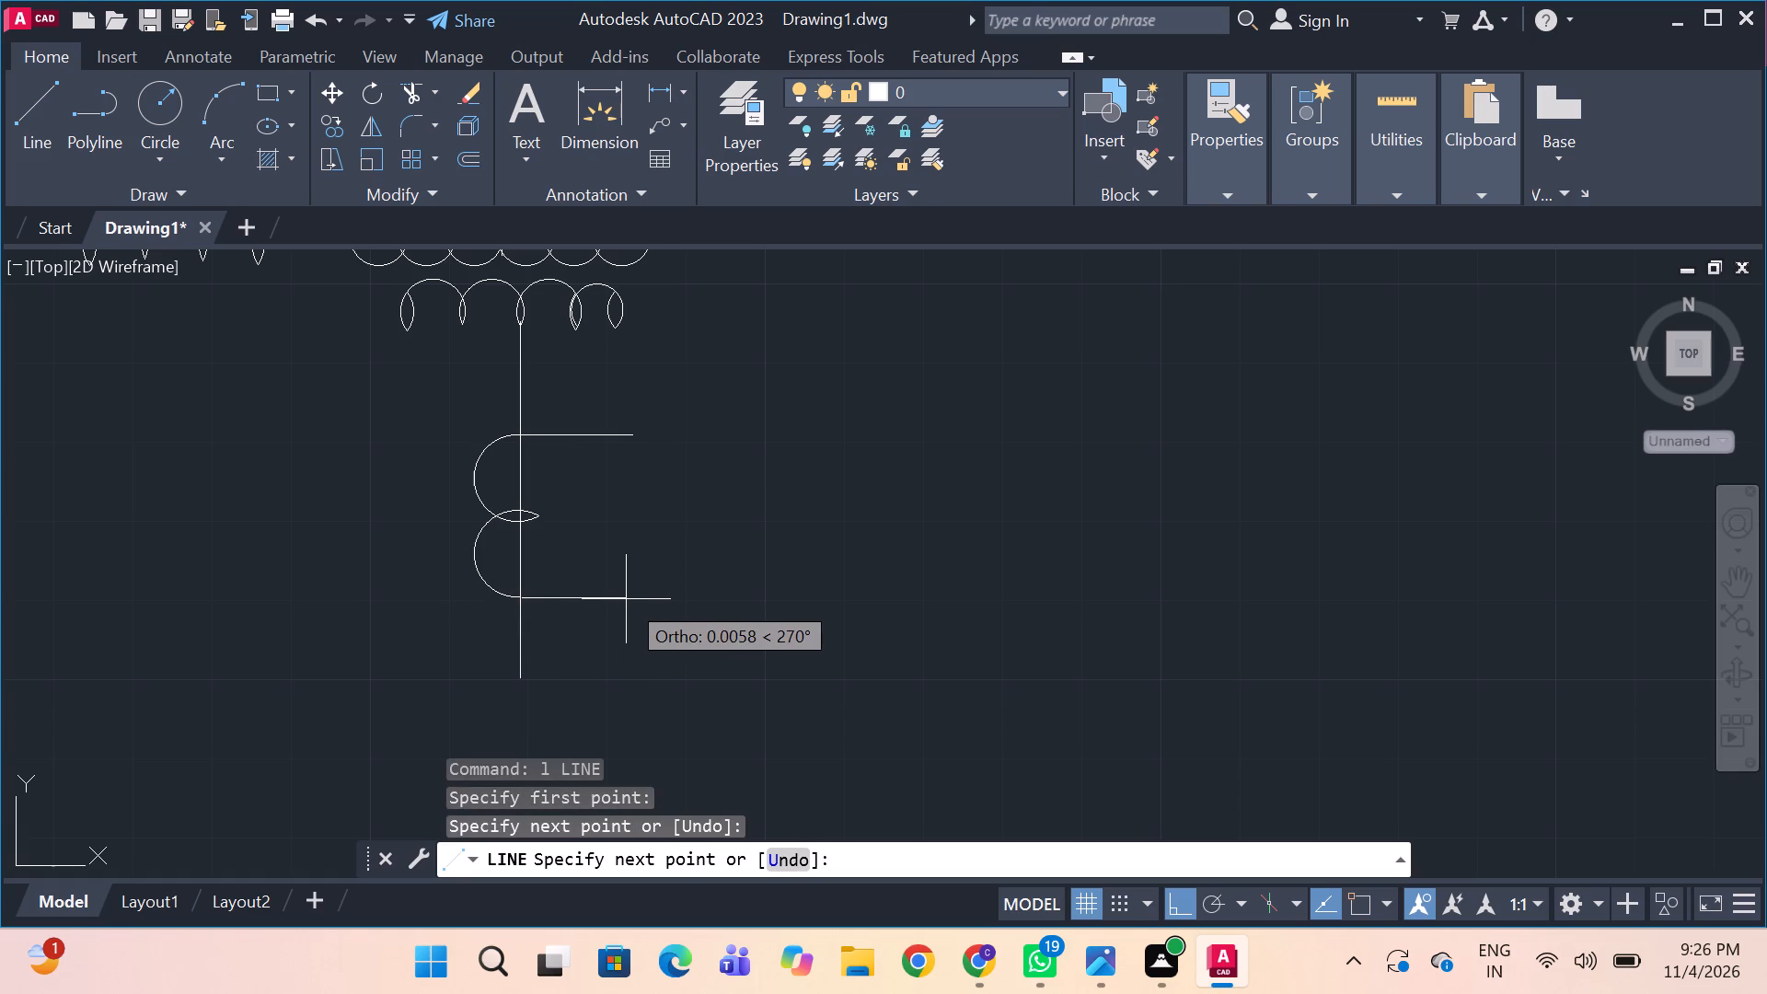
key("space")
Draw small terminal circles of radius about 0.05 at the free ends of the CT's upper and lower leads.
key("c")
key("space")
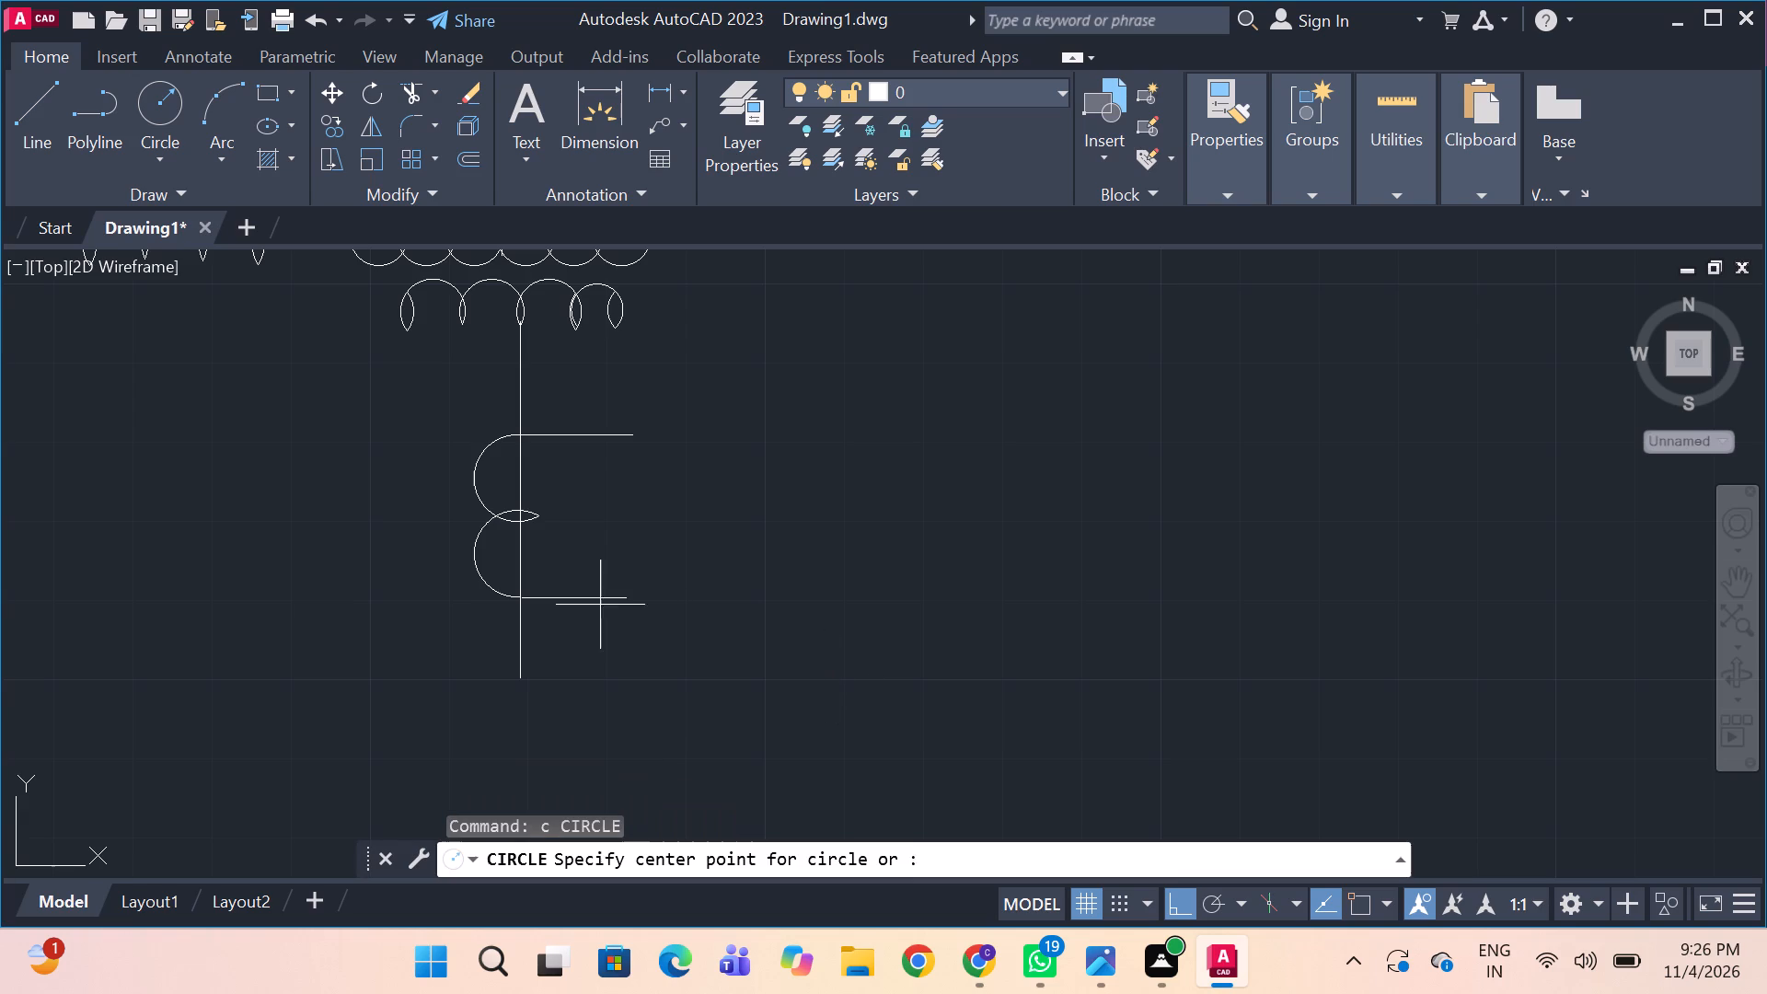
left_click(640, 436)
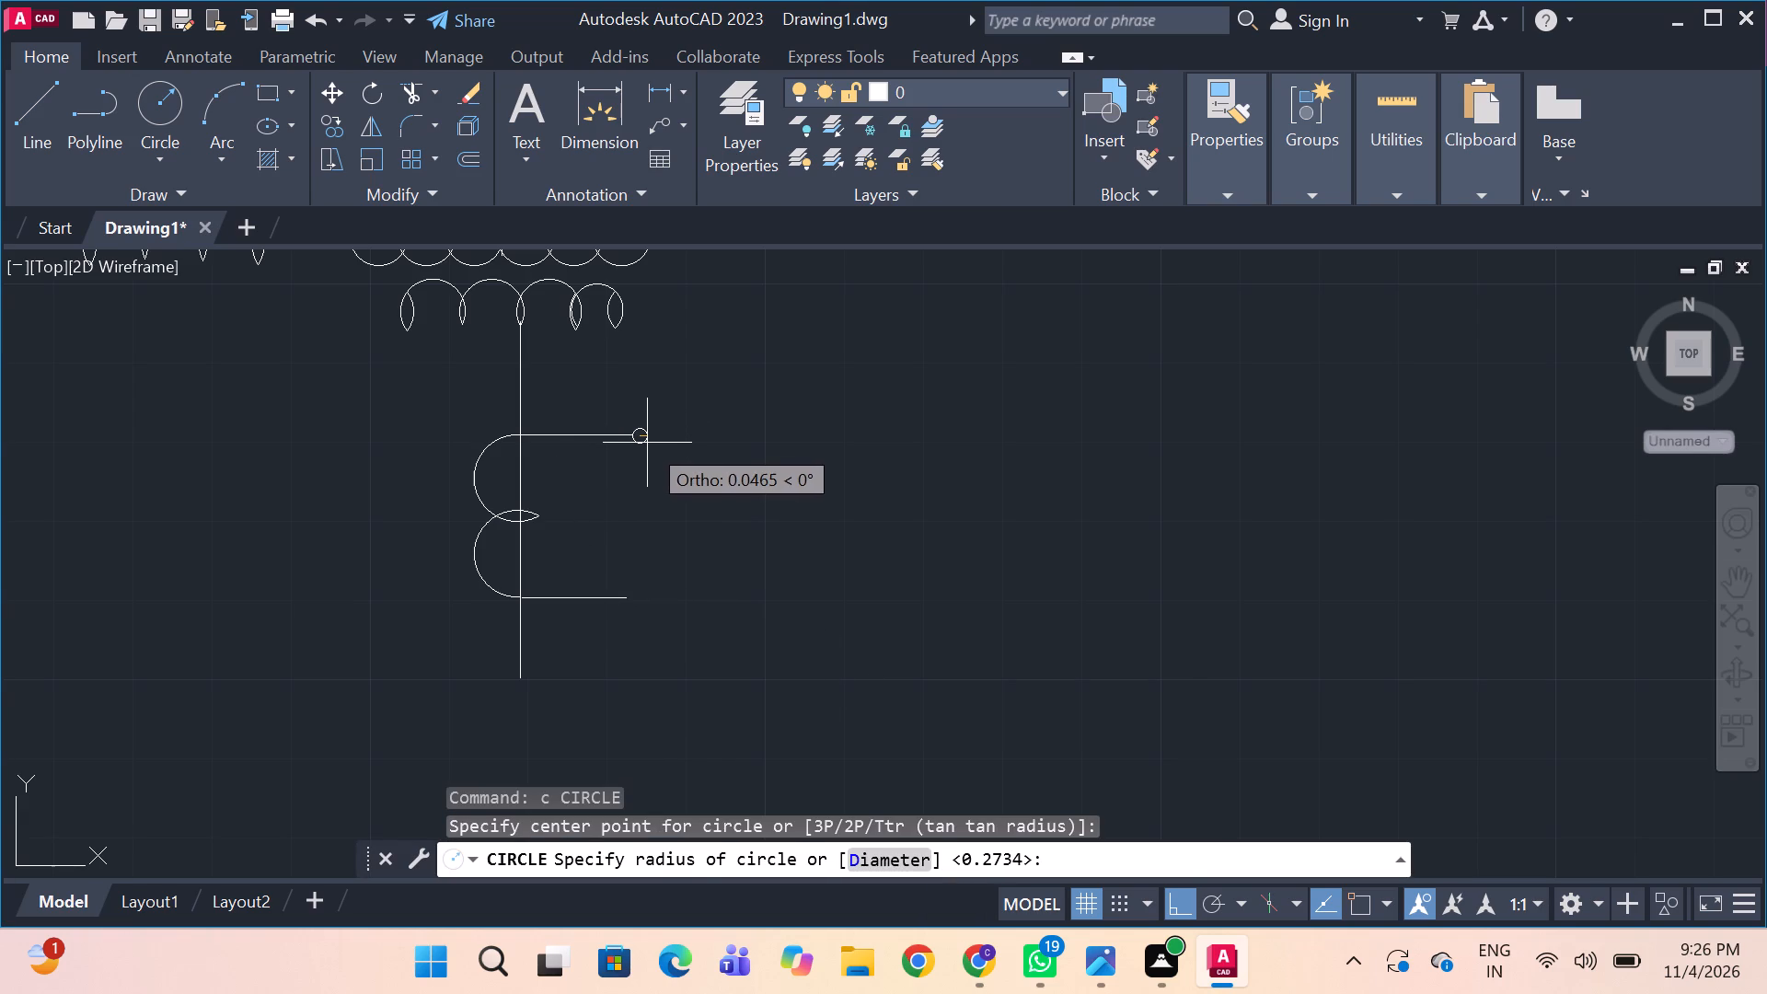
left_click(647, 443)
key("space")
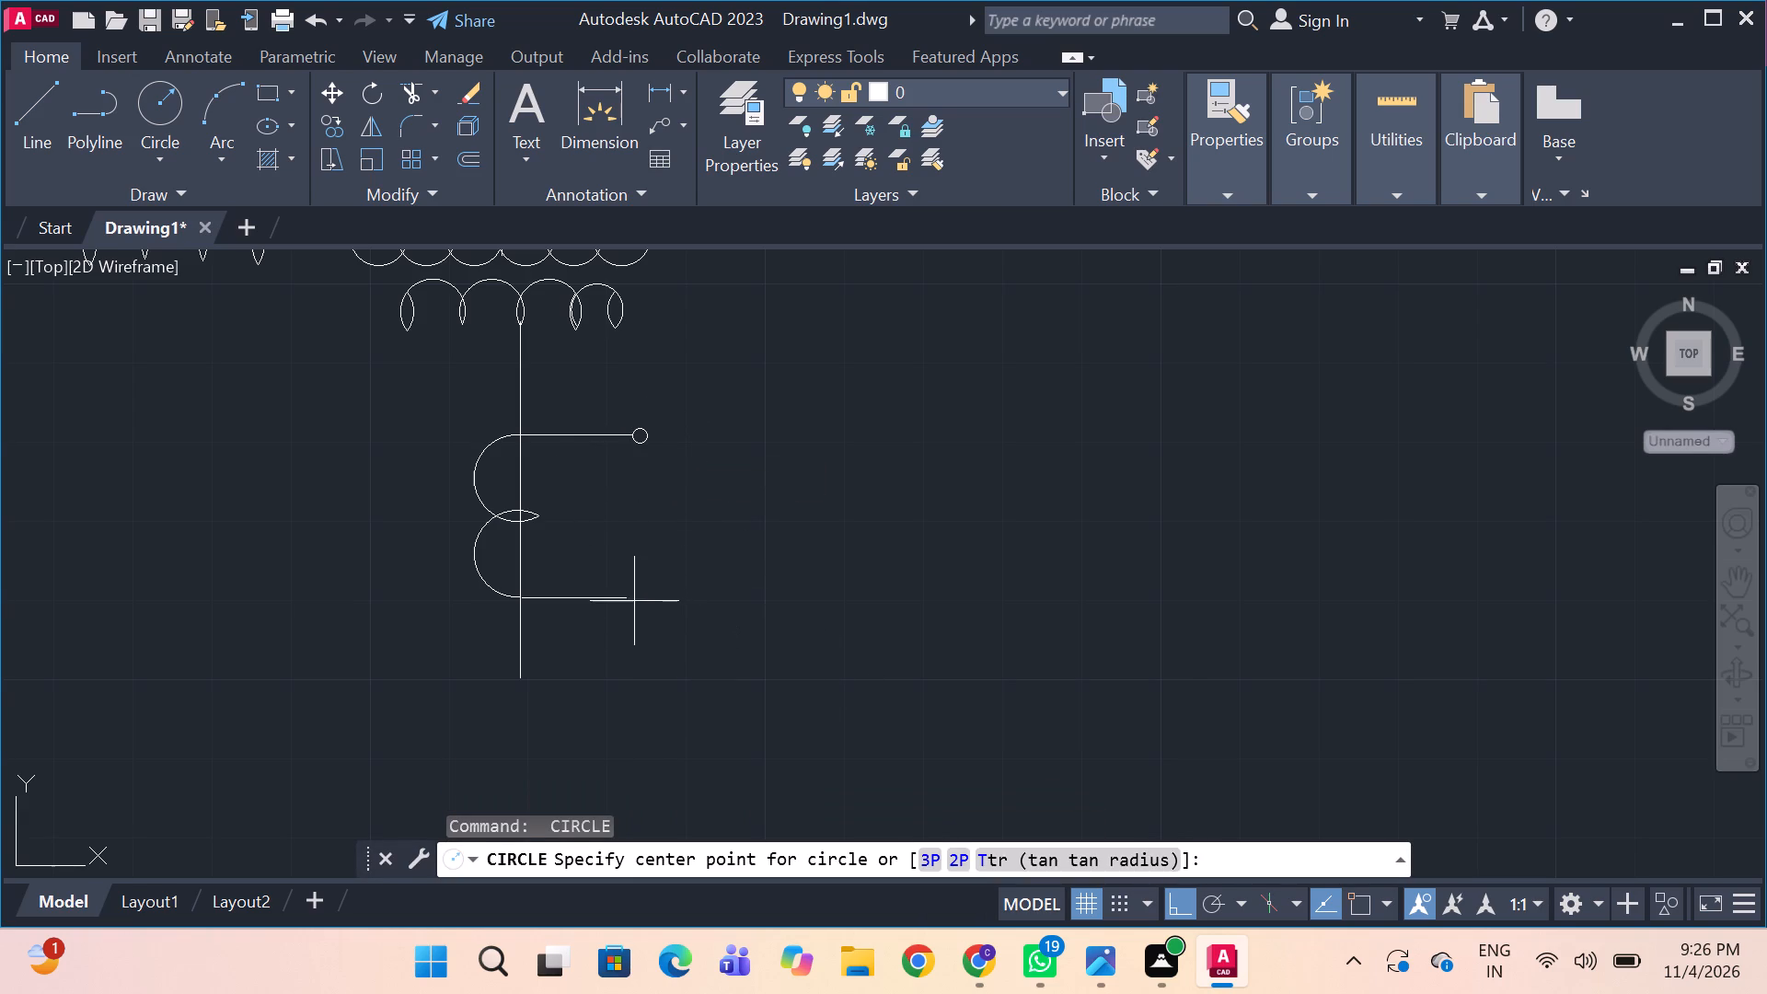
type("c")
key("space")
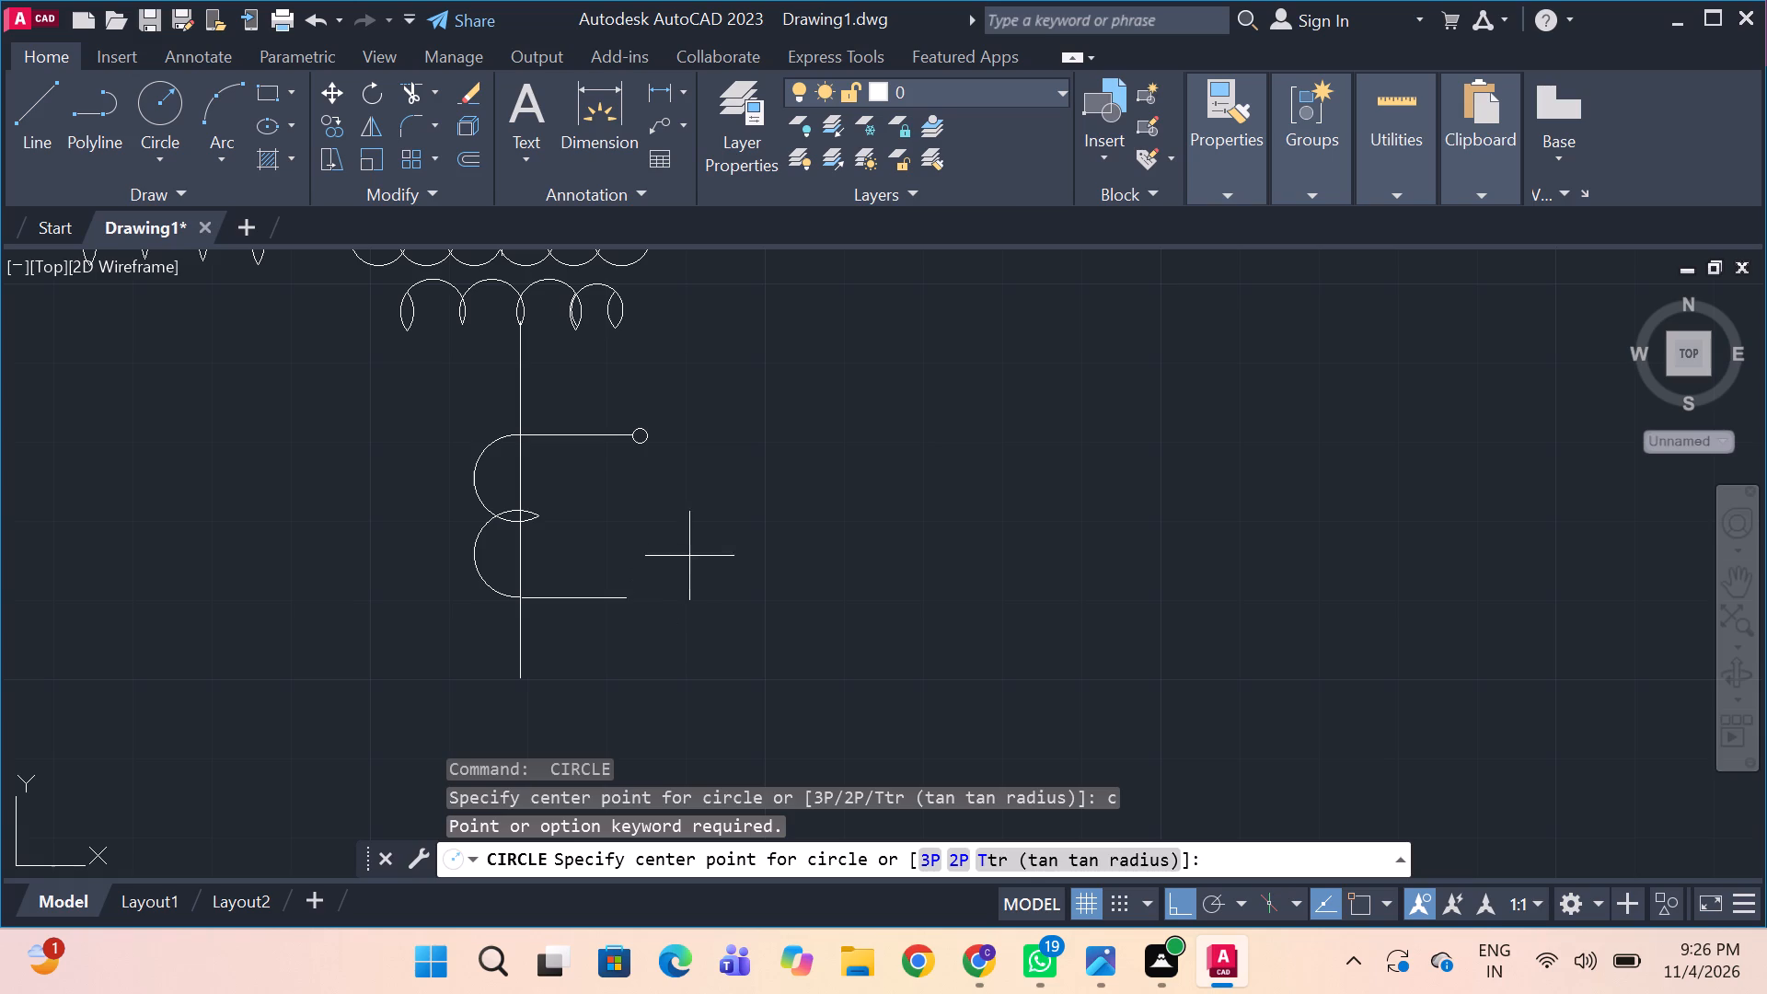
left_click(637, 596)
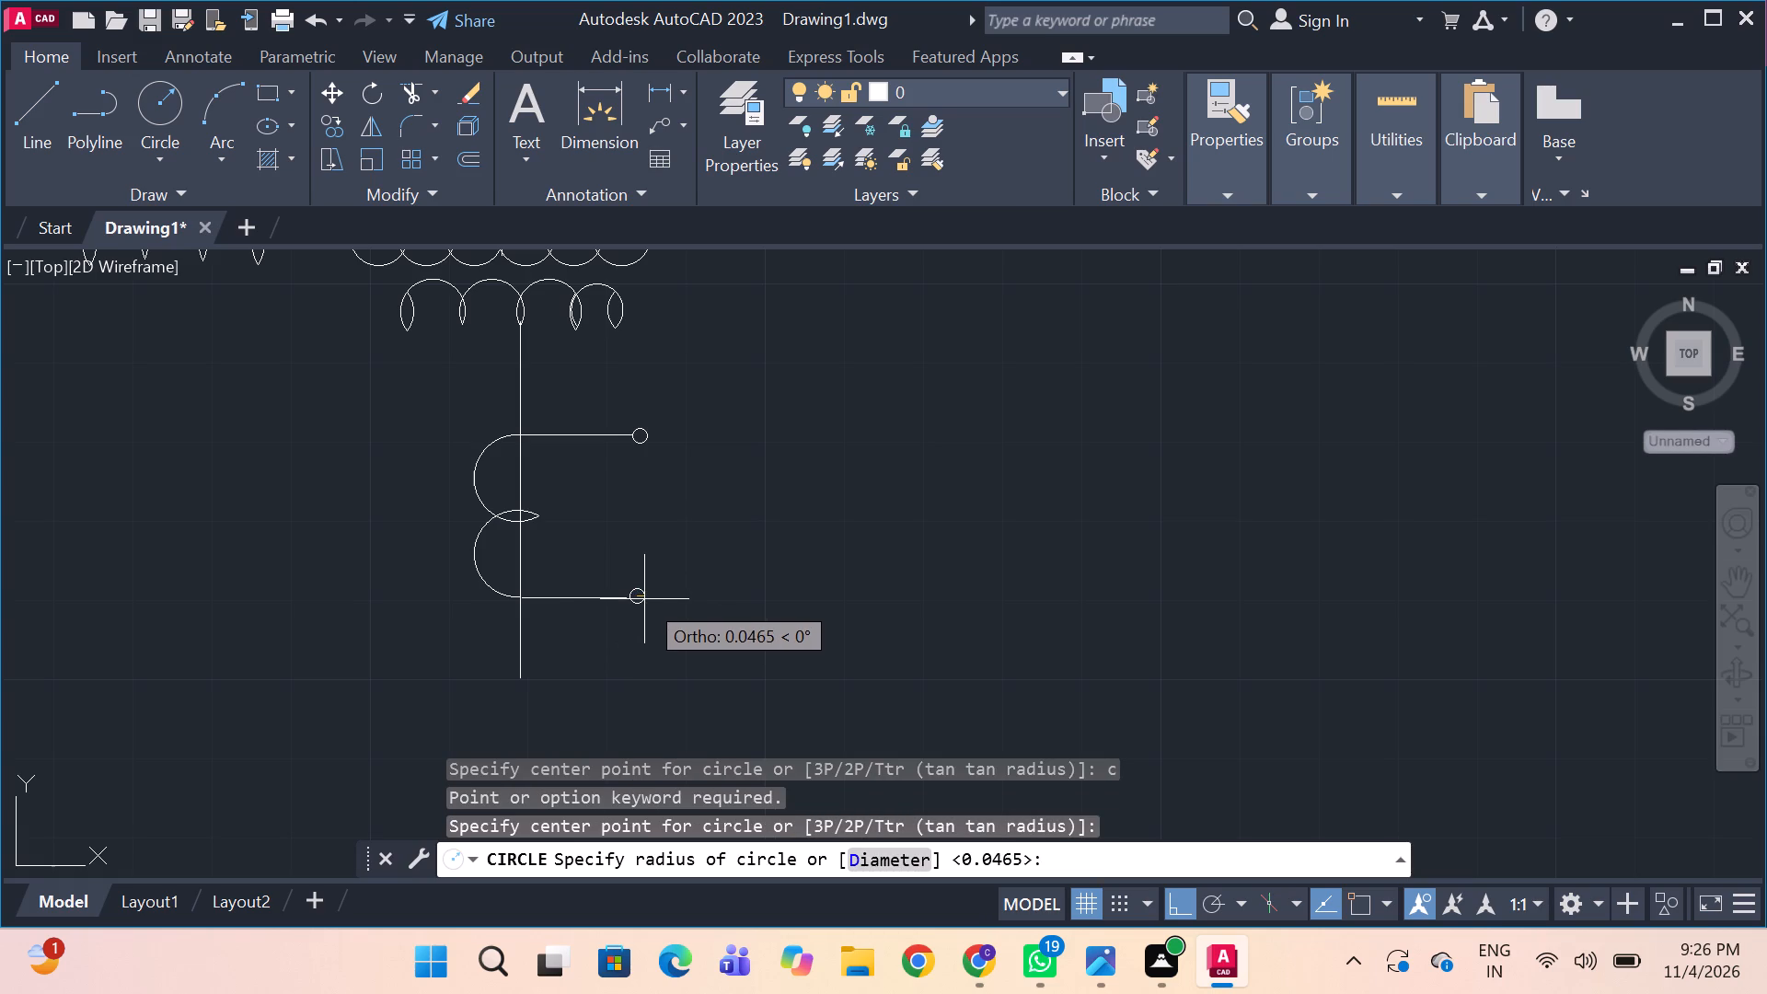
left_click(644, 599)
key("space")
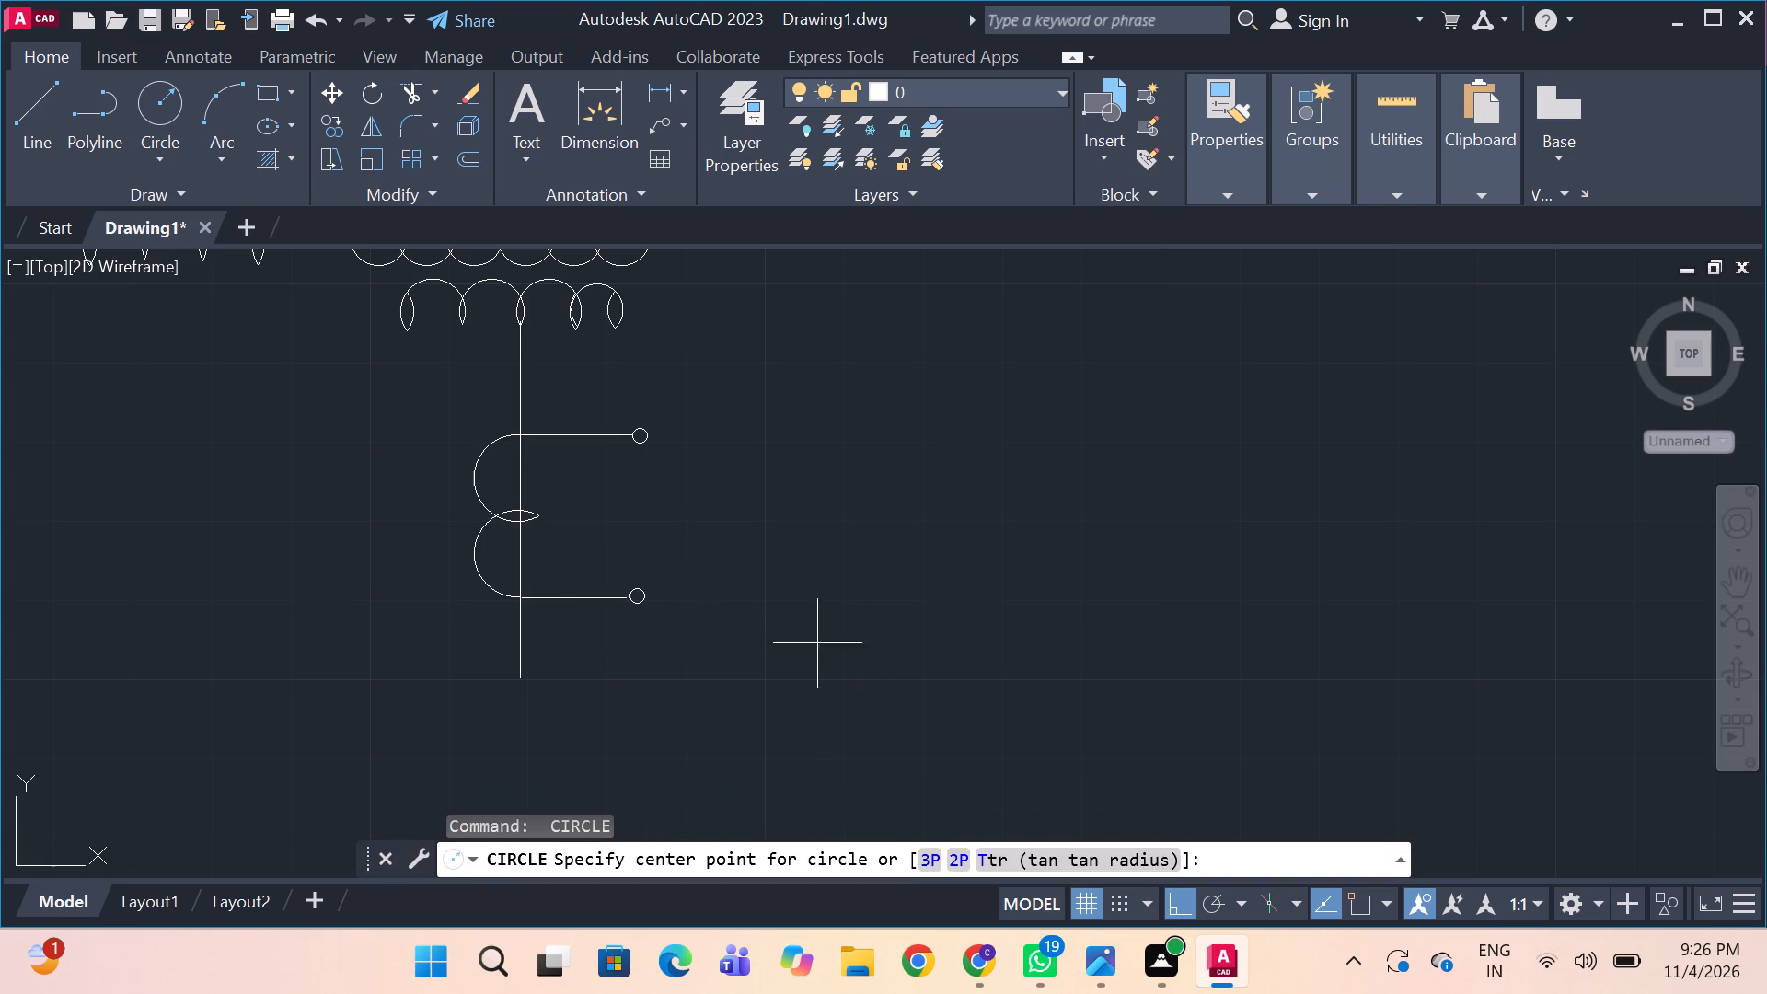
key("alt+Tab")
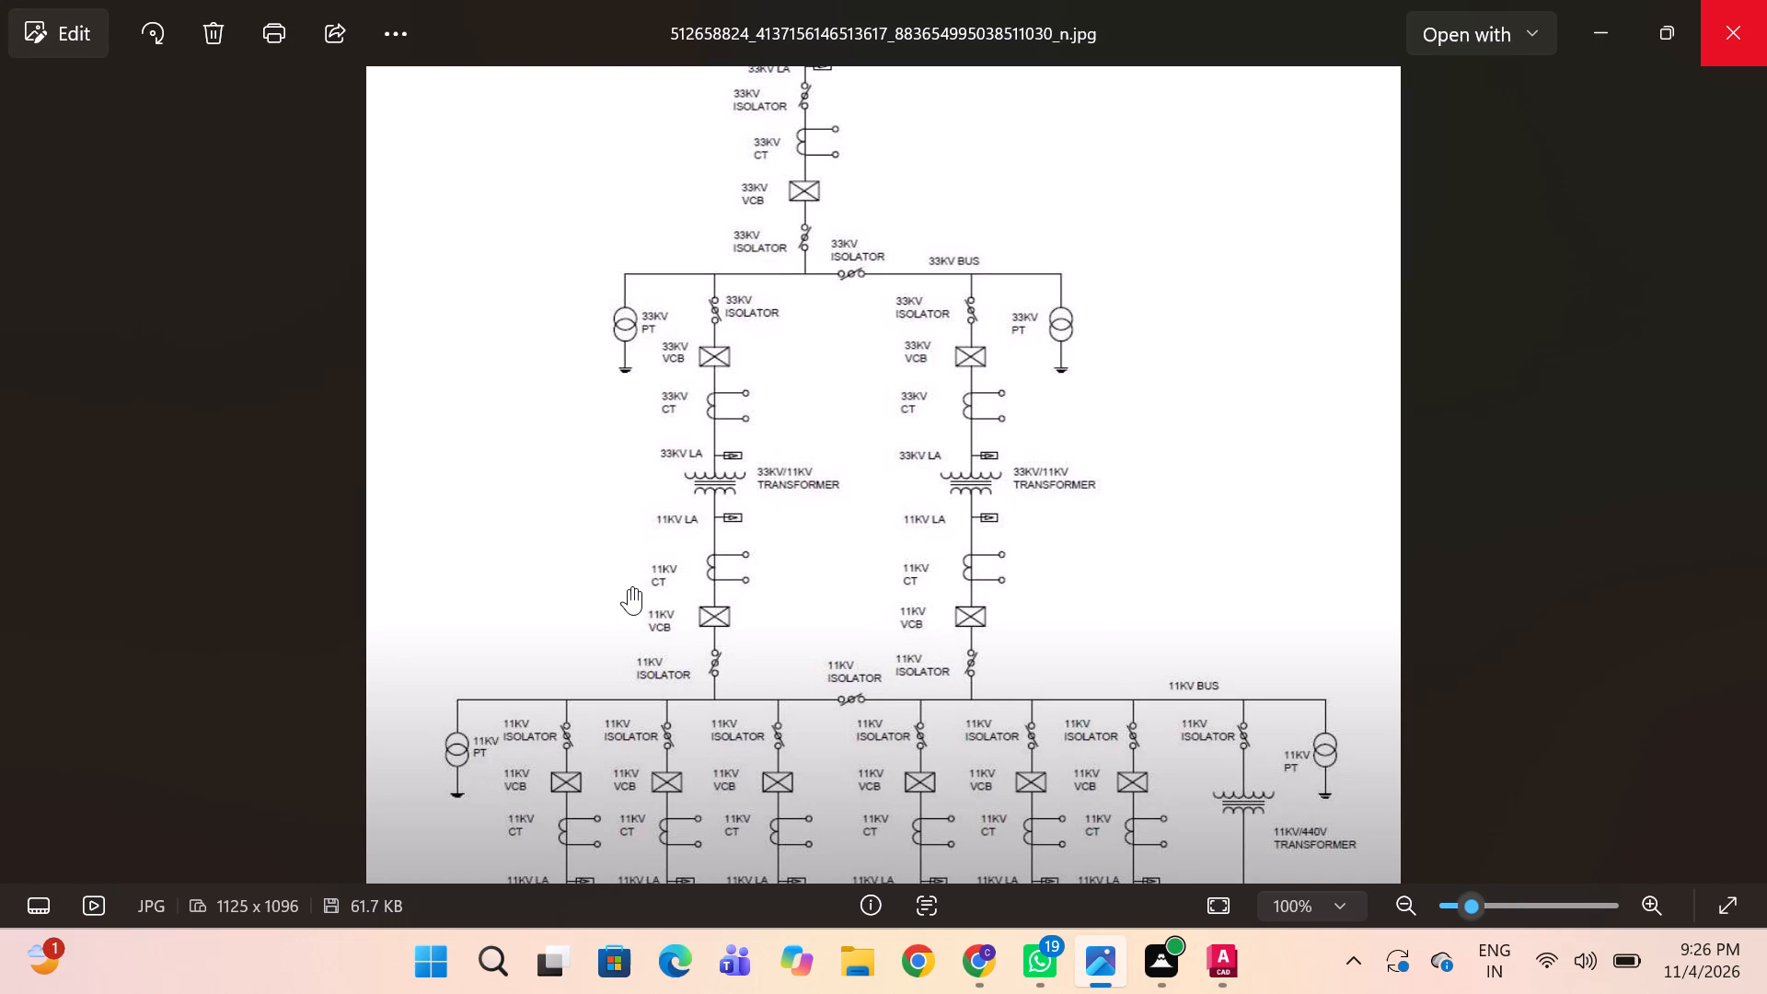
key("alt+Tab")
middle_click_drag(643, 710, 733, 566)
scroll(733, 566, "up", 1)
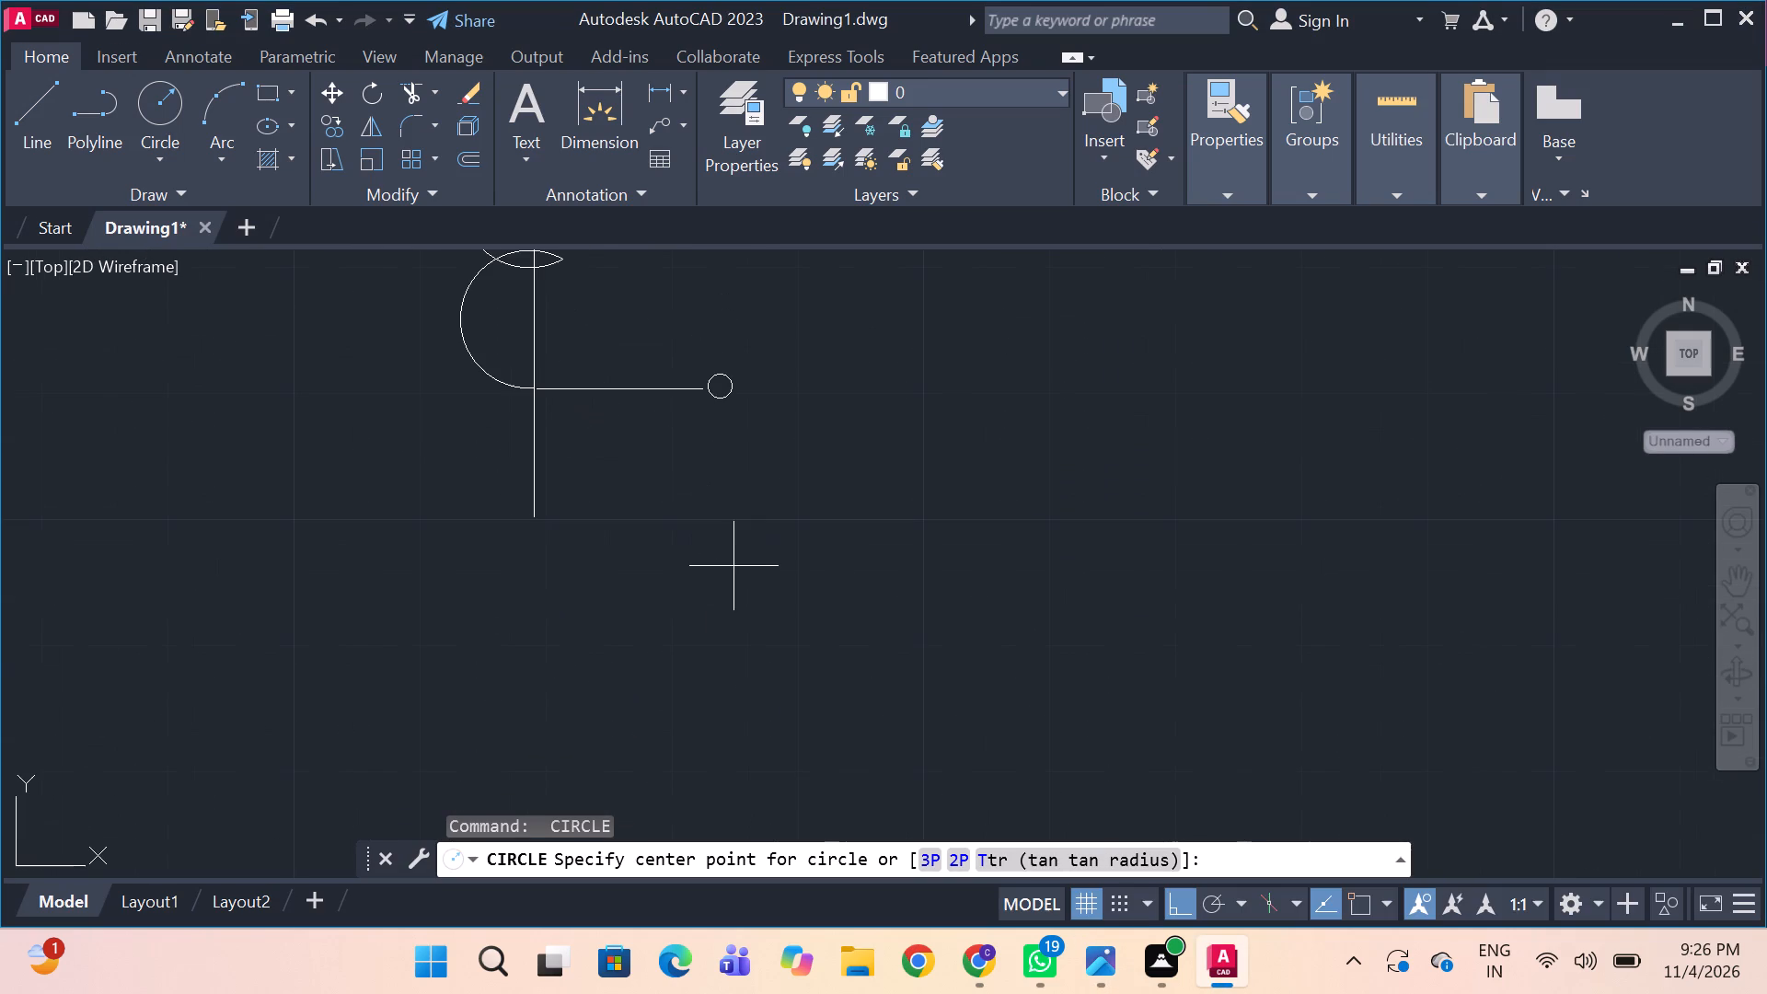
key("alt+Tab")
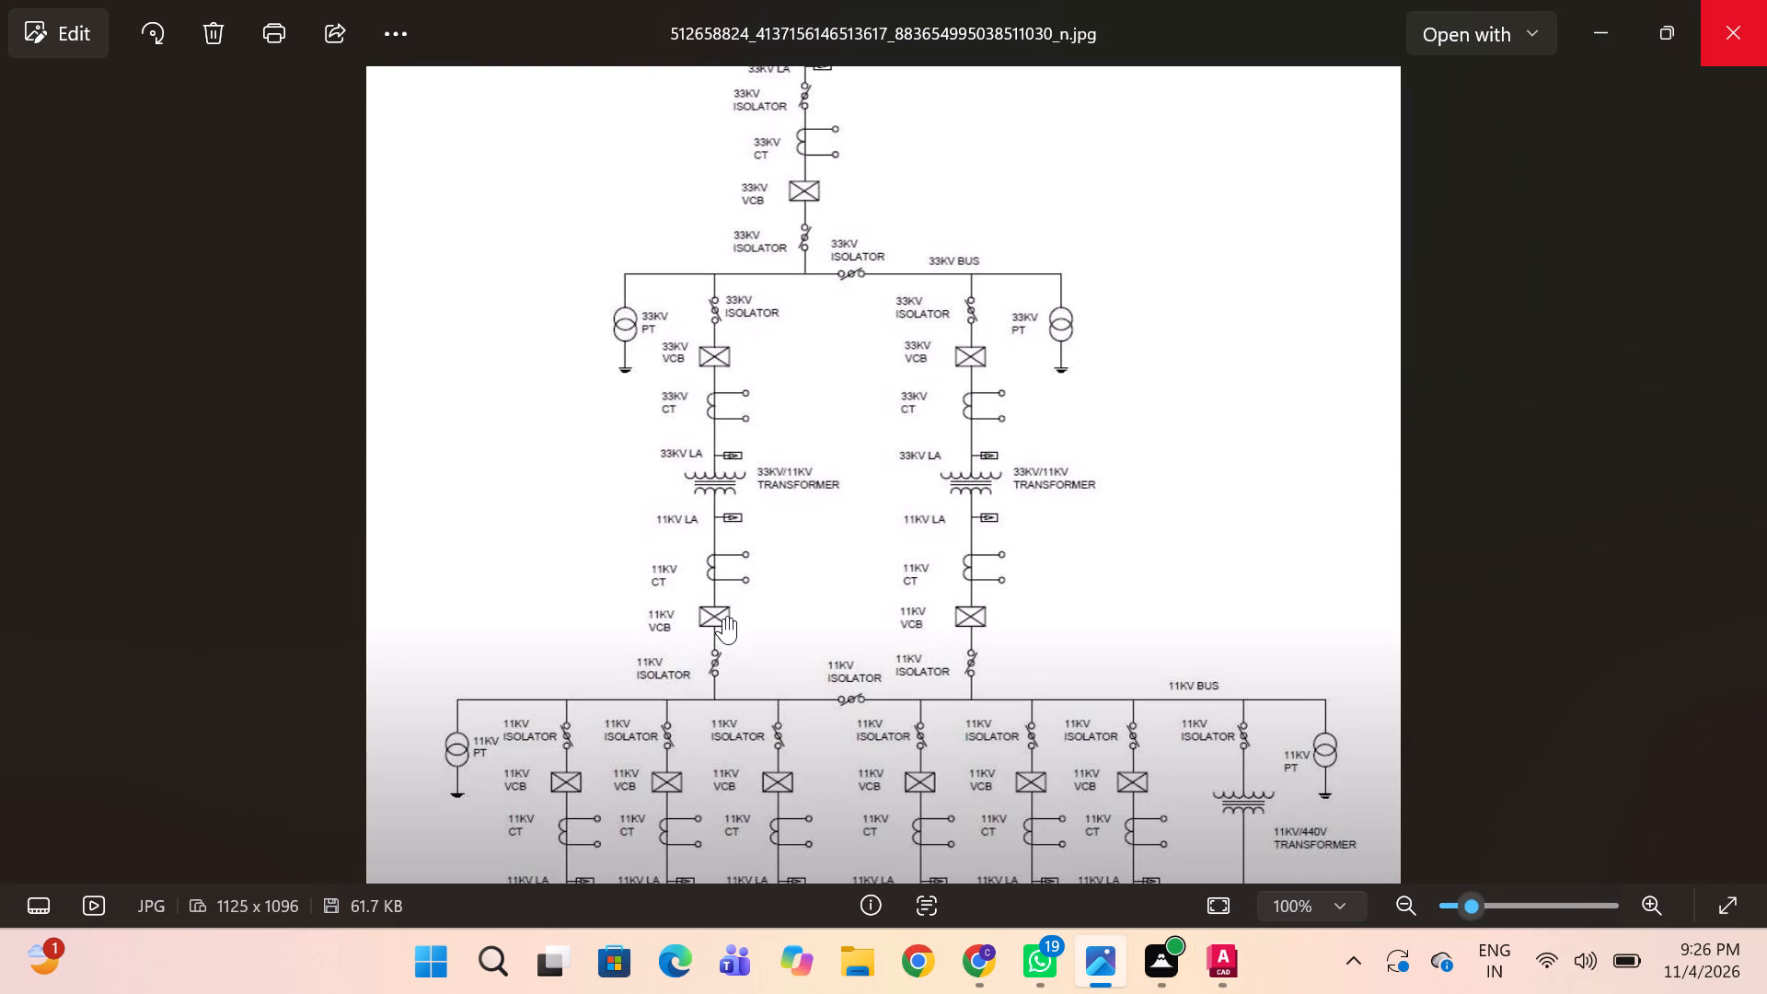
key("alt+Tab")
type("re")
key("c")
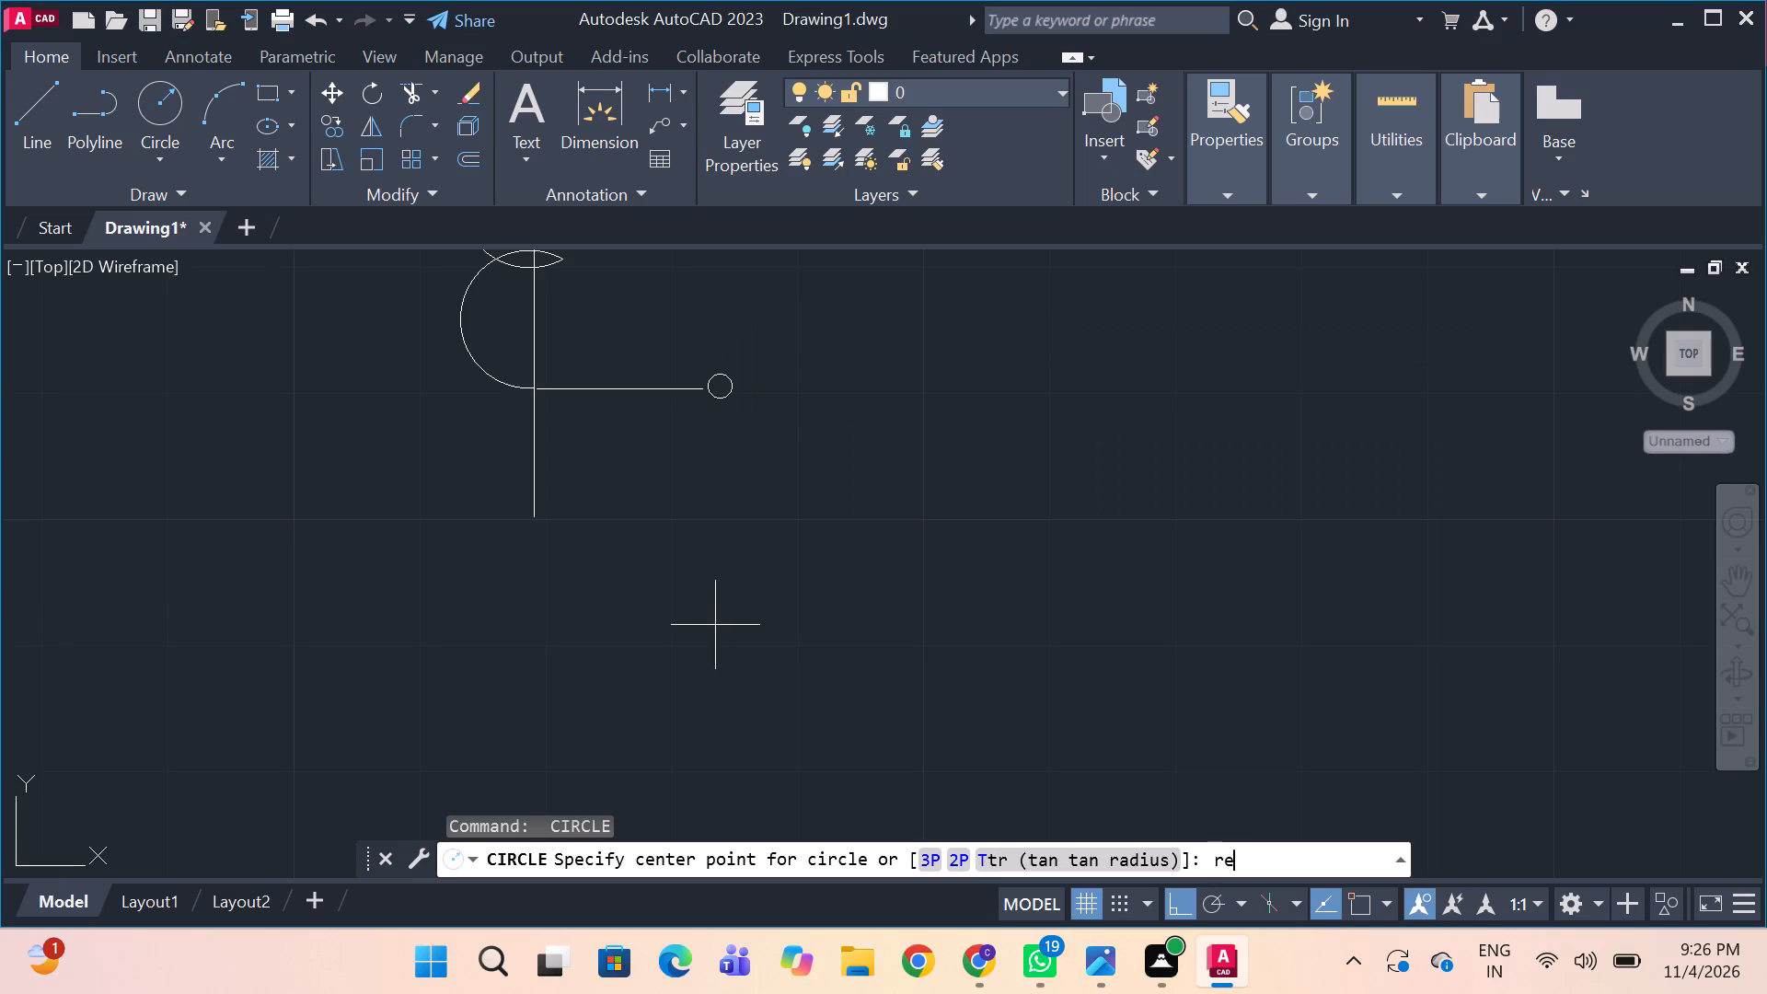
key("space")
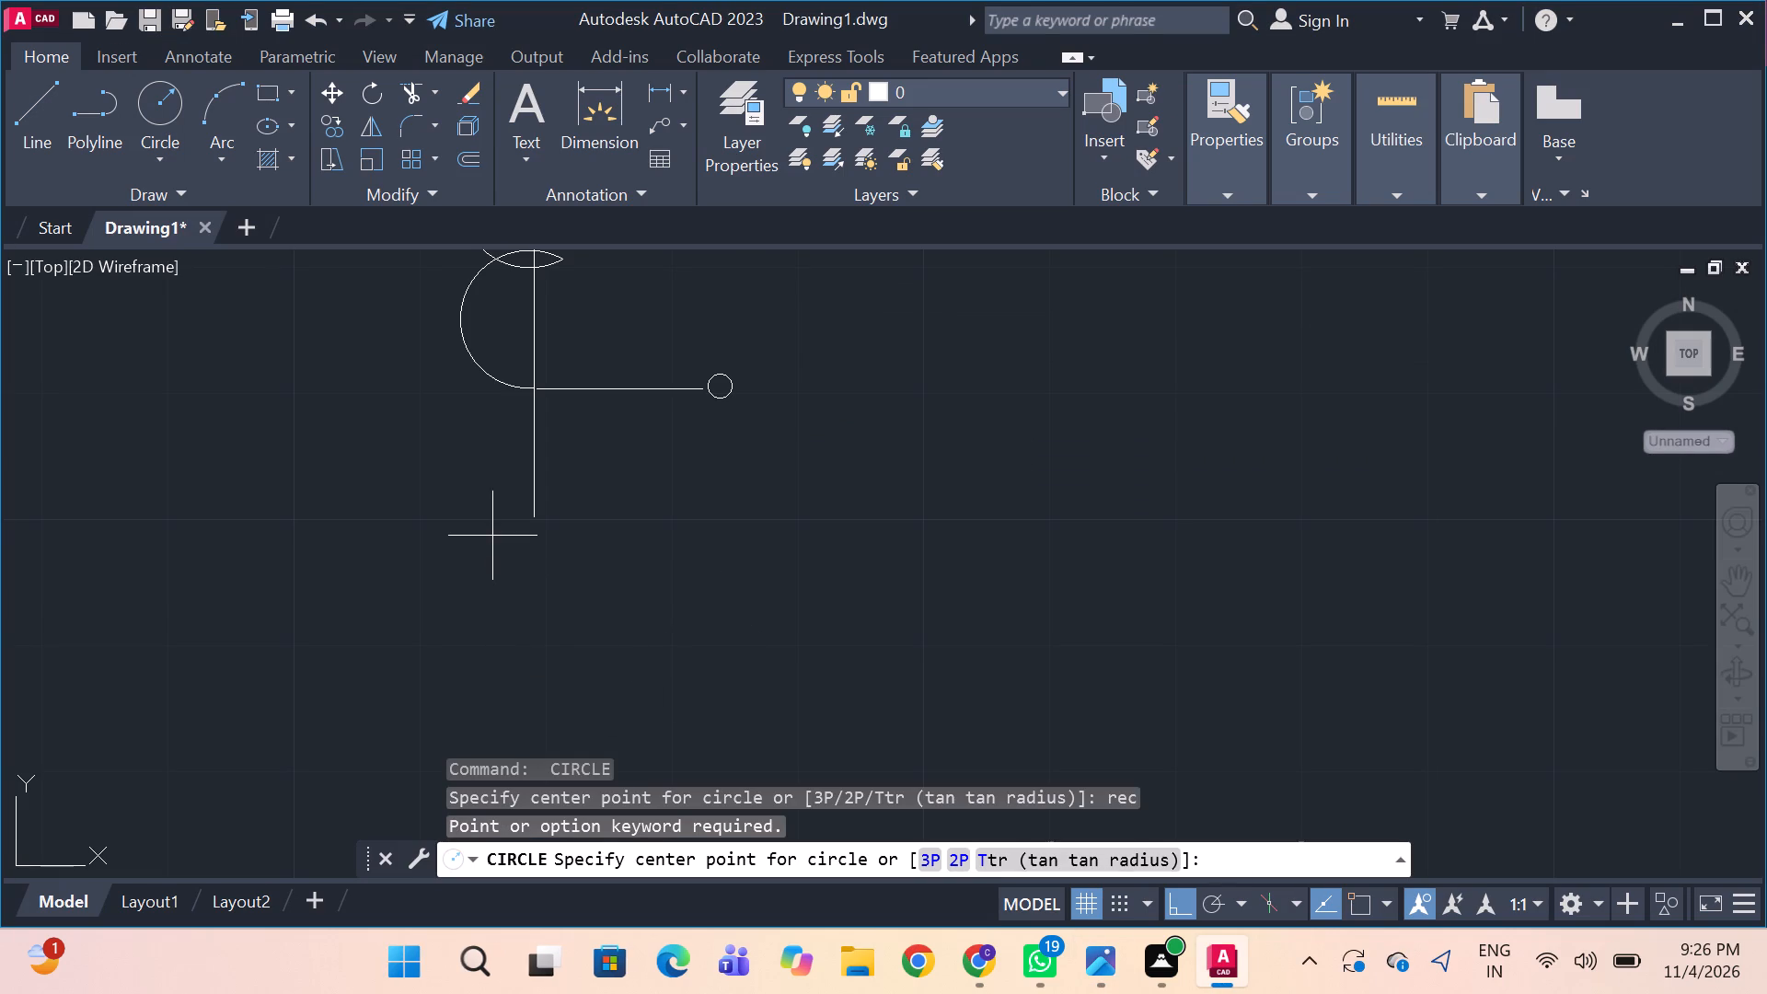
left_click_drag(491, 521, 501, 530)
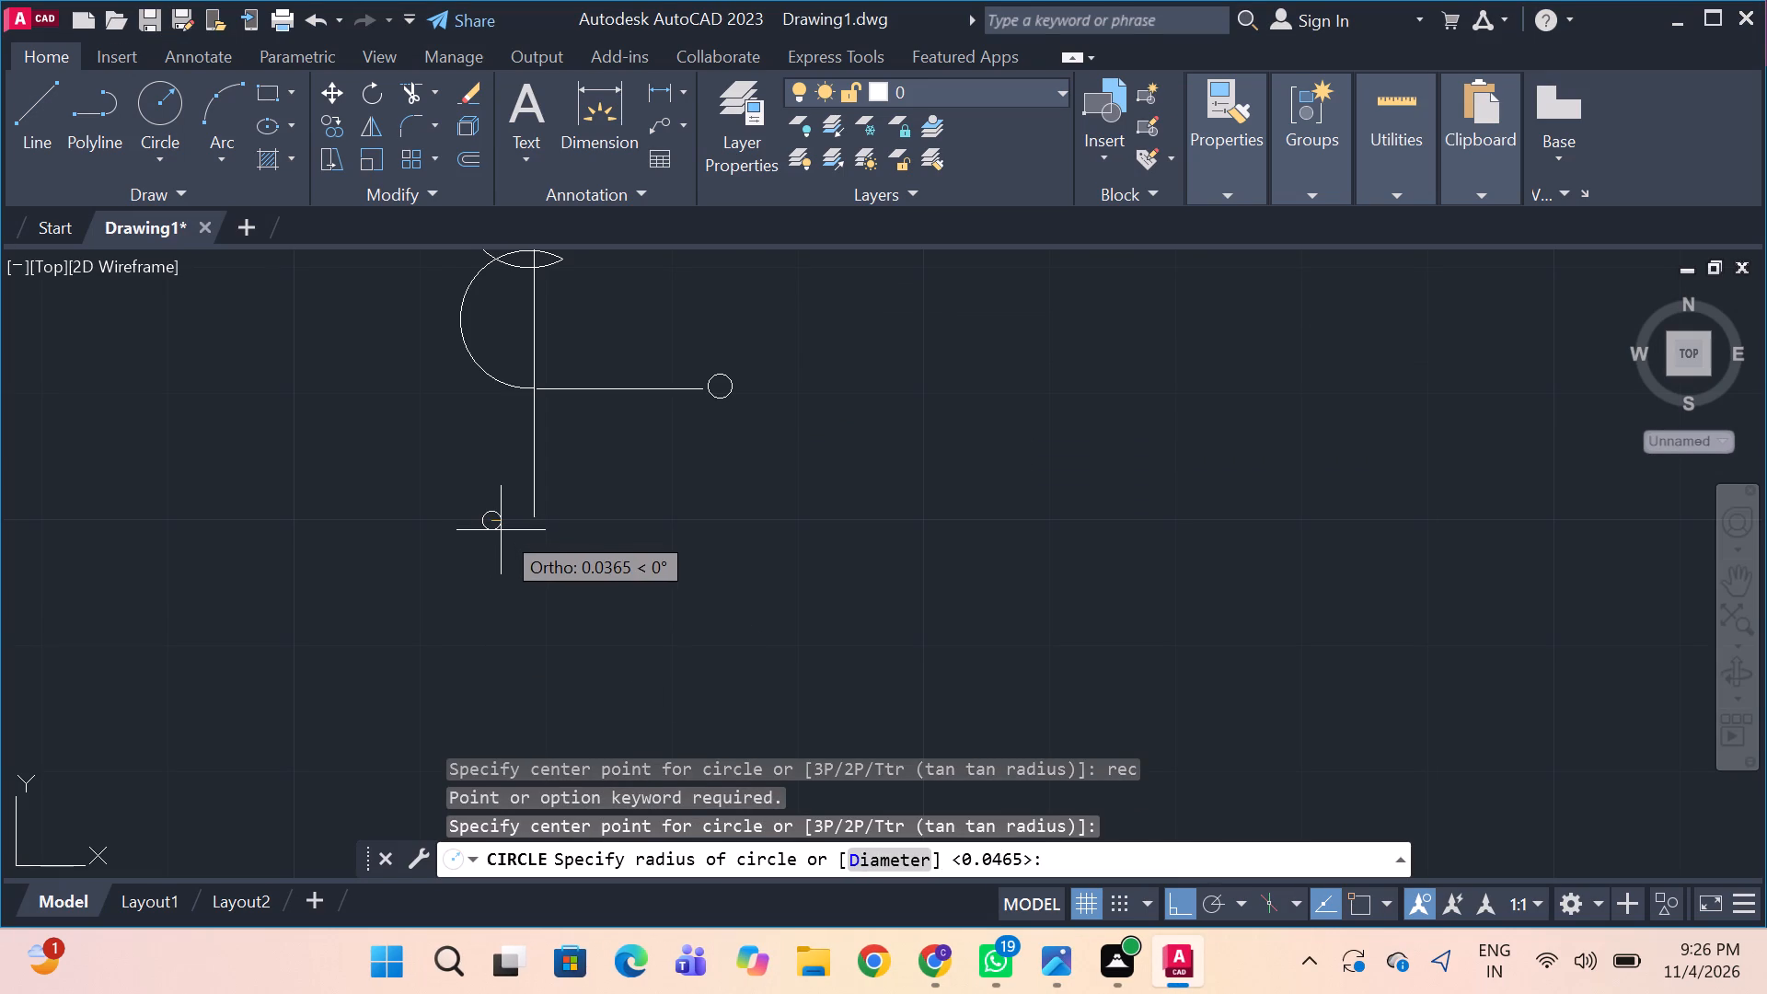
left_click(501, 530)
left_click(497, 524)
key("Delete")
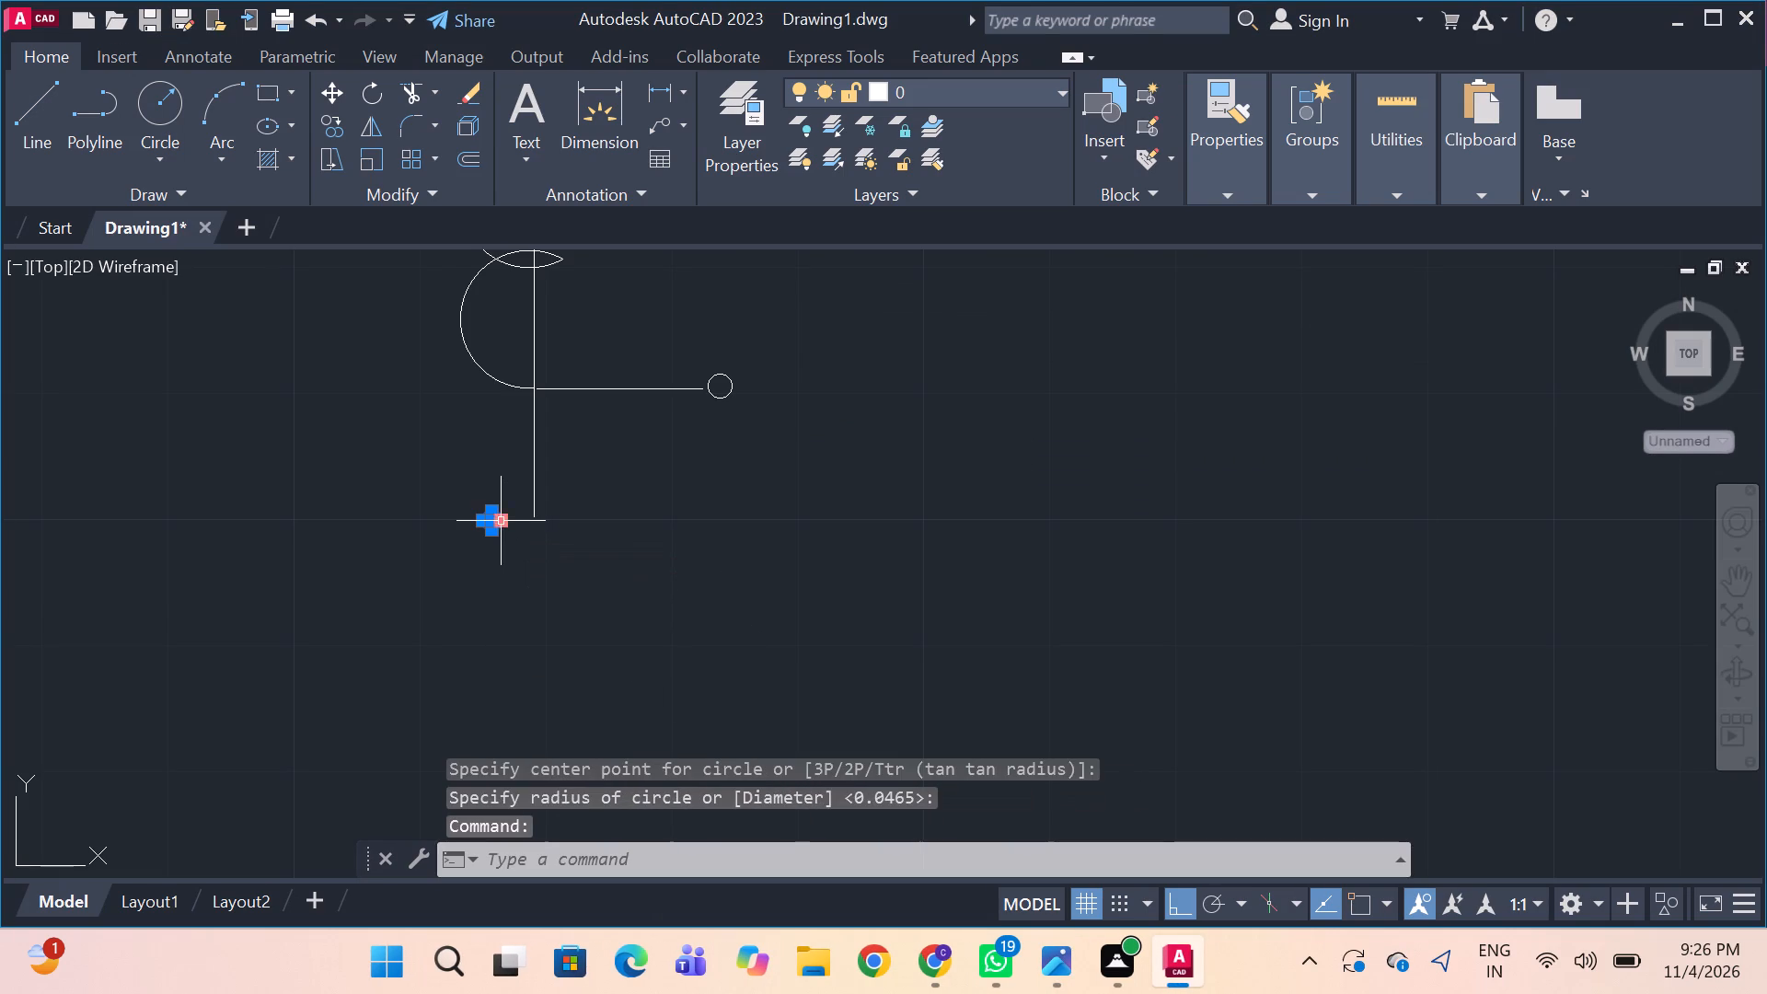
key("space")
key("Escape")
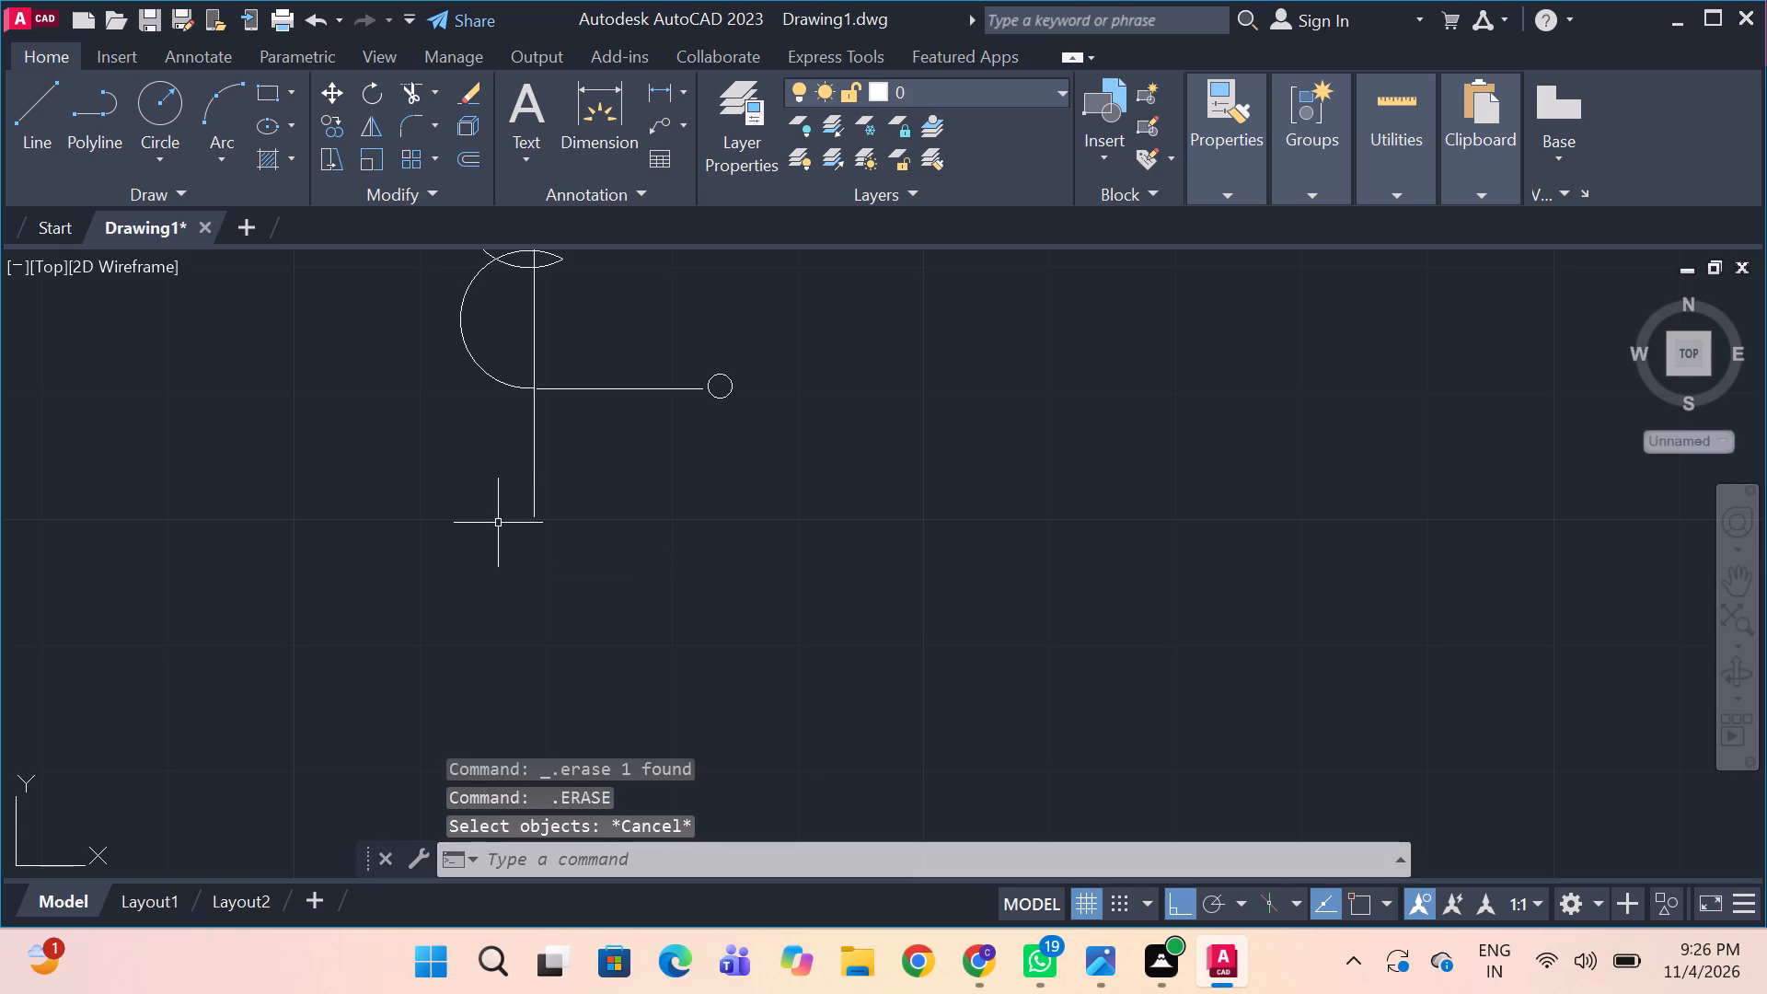
Draw a wide rectangle for the 11KV VCB at the bottom end of the vertical line, with its top edge on the line's end.
key("alt+Tab")
key("alt+Tab")
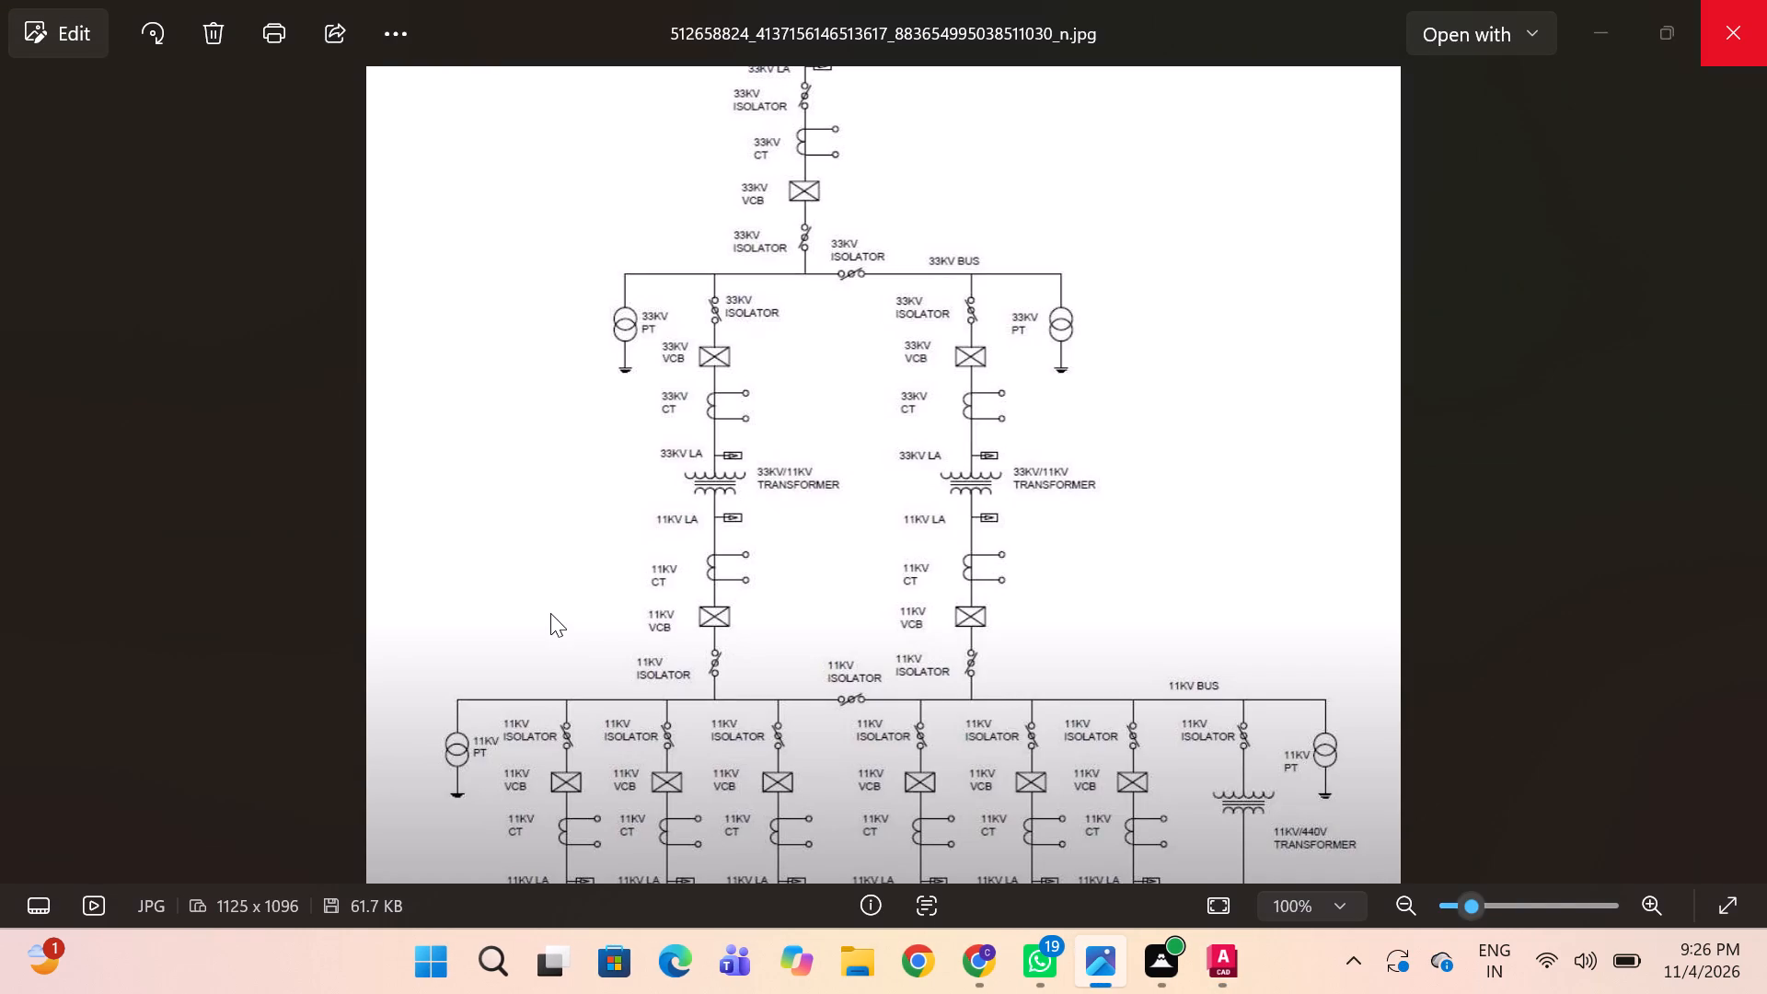
key("r")
type("ec")
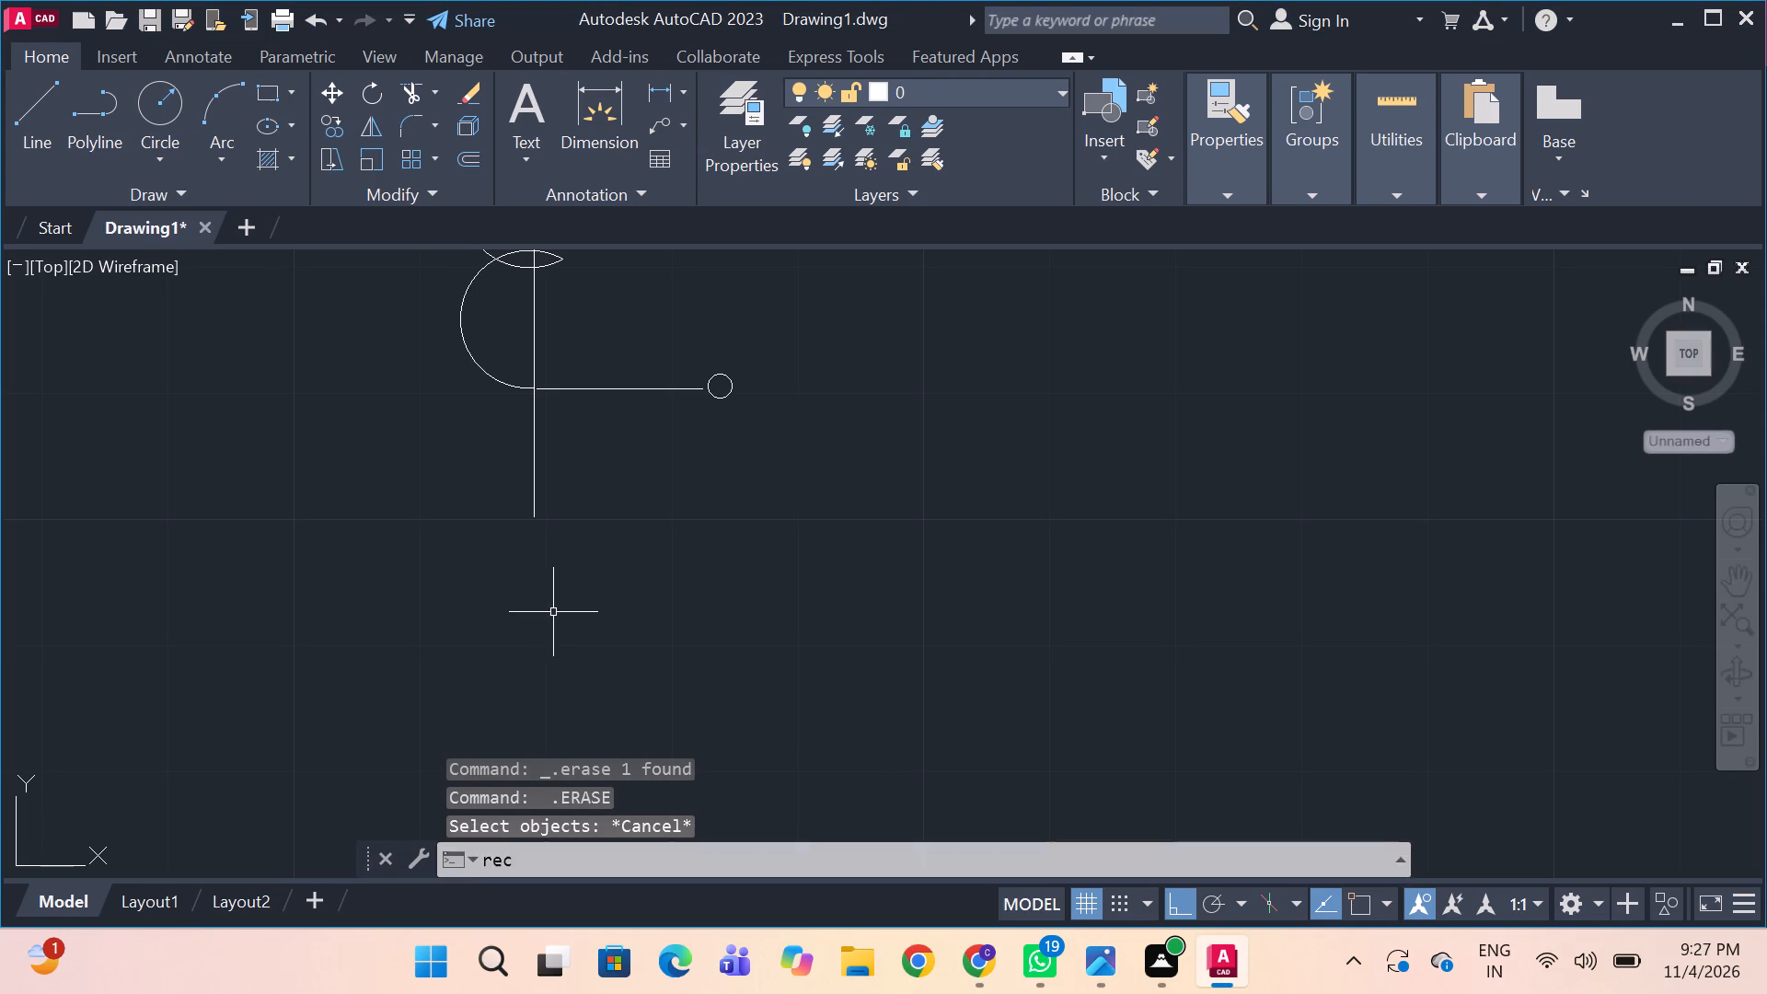
key("space")
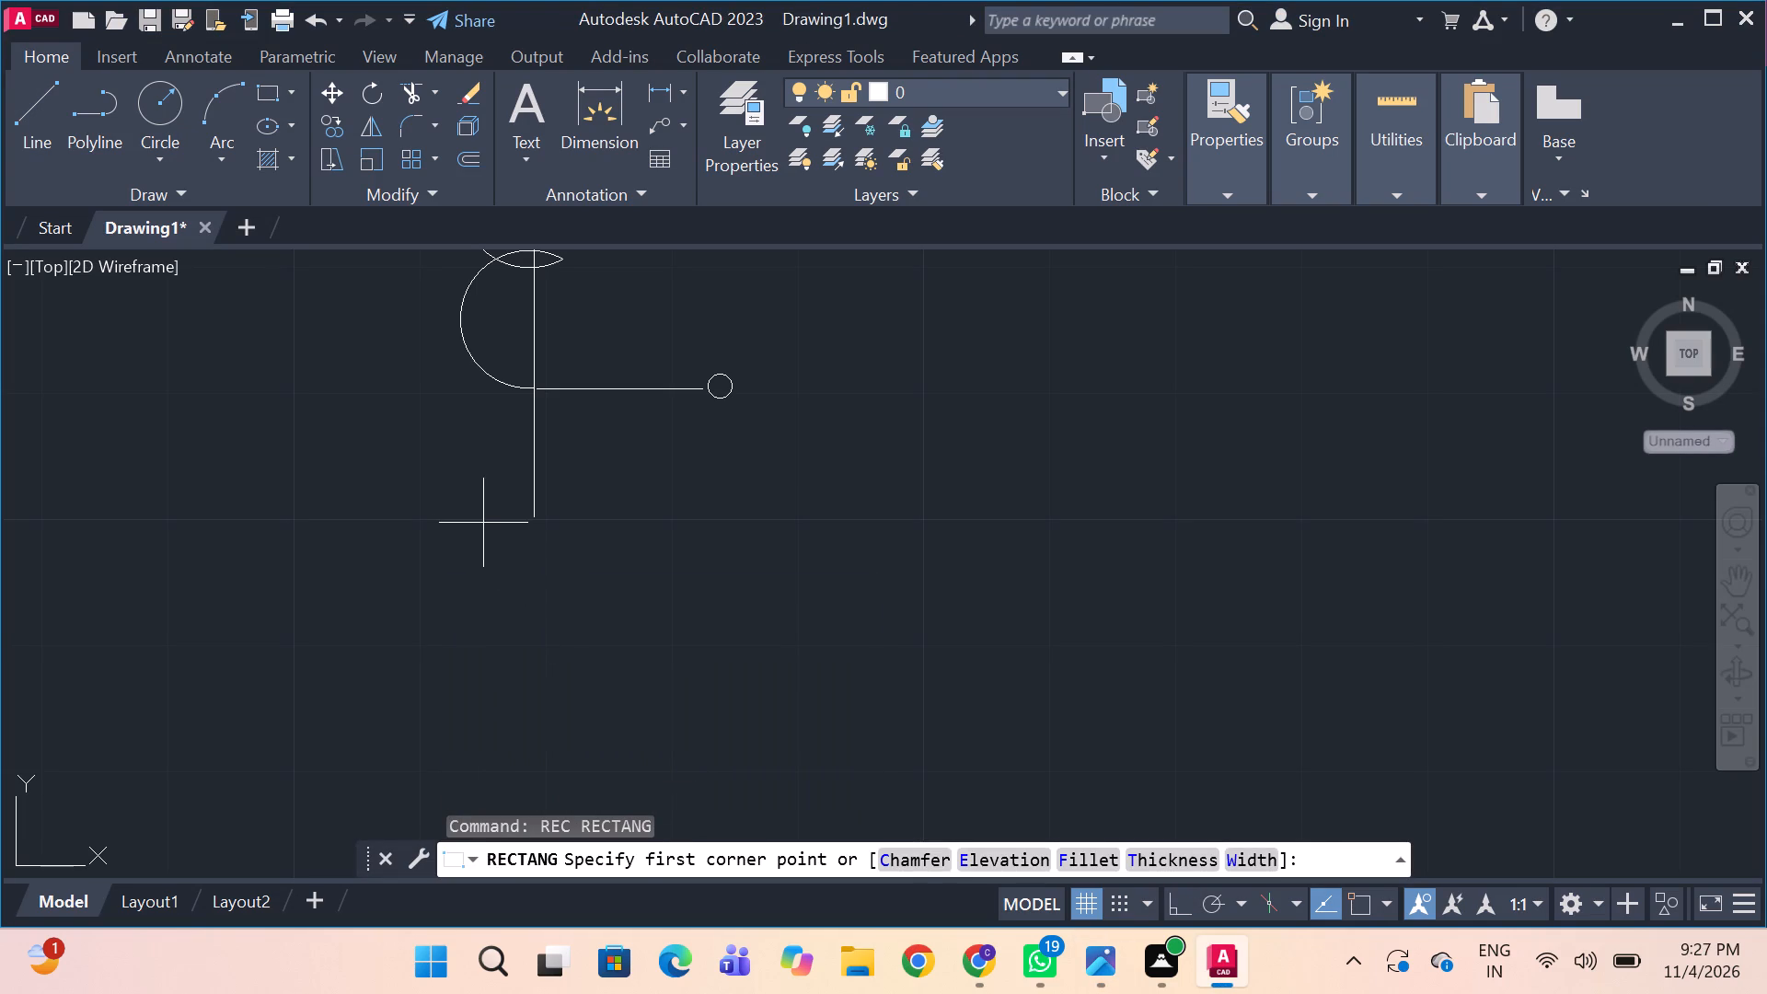
left_click_drag(478, 519, 574, 556)
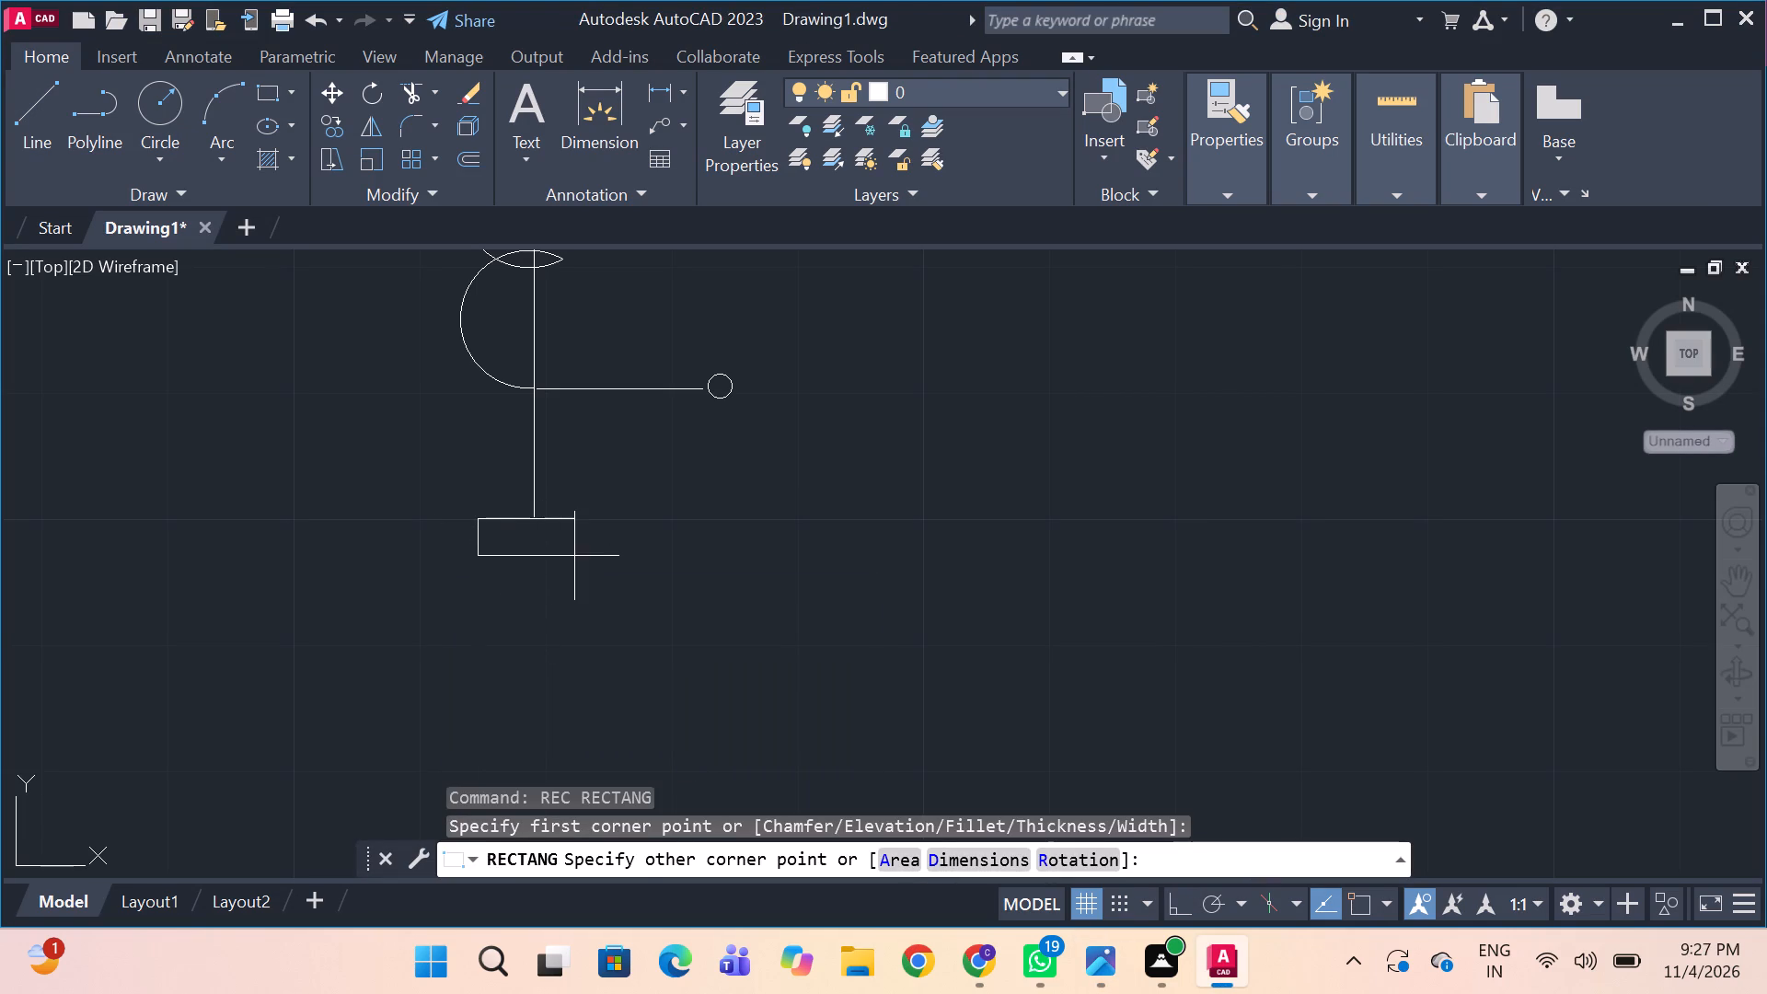
left_click_drag(574, 556, 595, 575)
left_click(595, 575)
key("space")
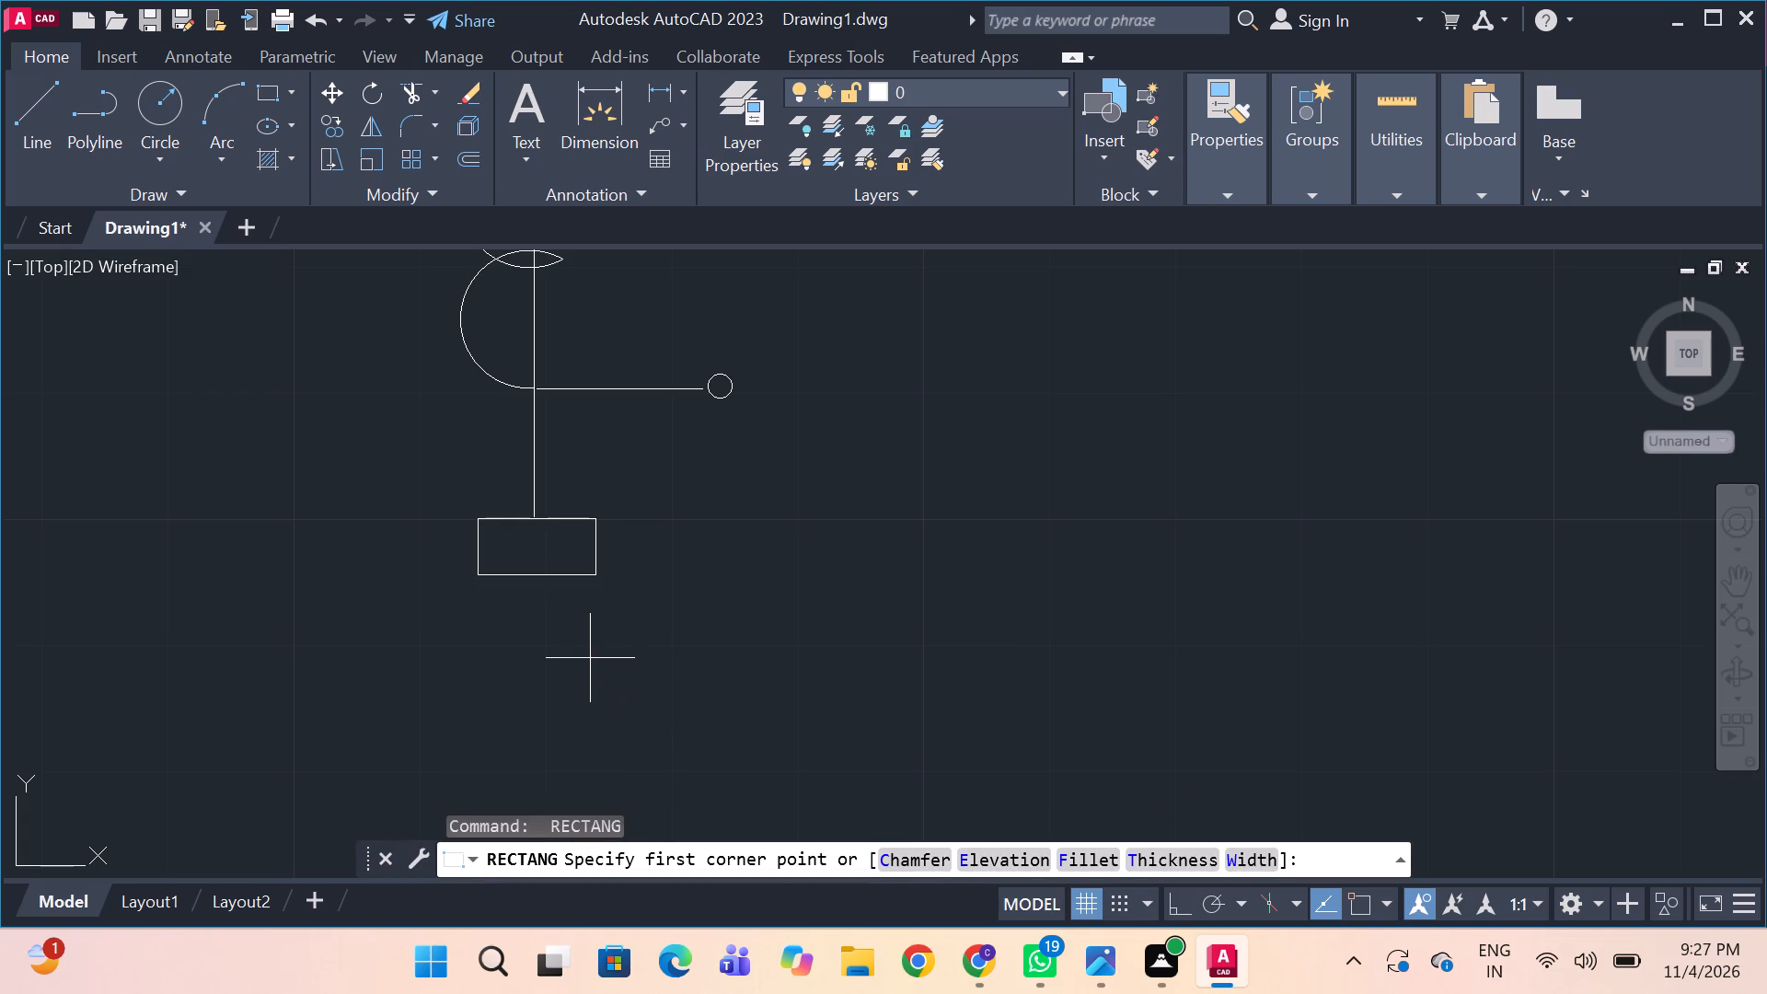
Draw a tiny rectangle at the upper-left corner of the VCB rectangle.
key("l")
key("space")
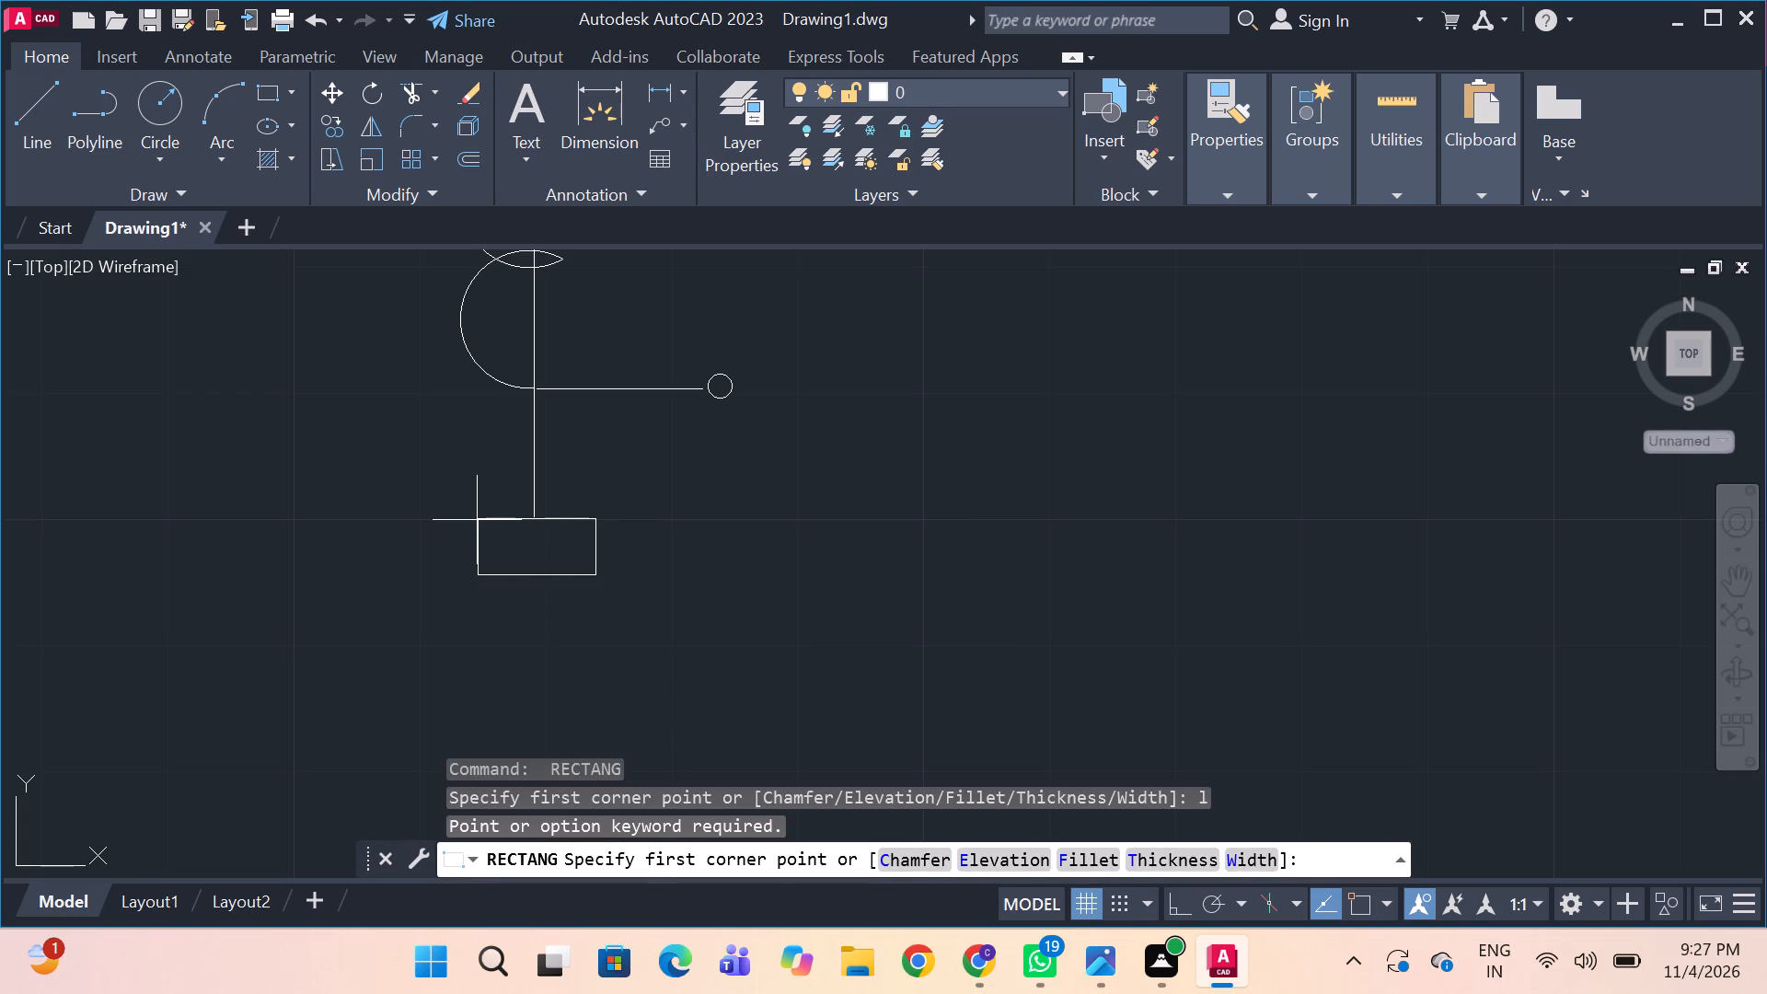
left_click_drag(477, 521, 541, 558)
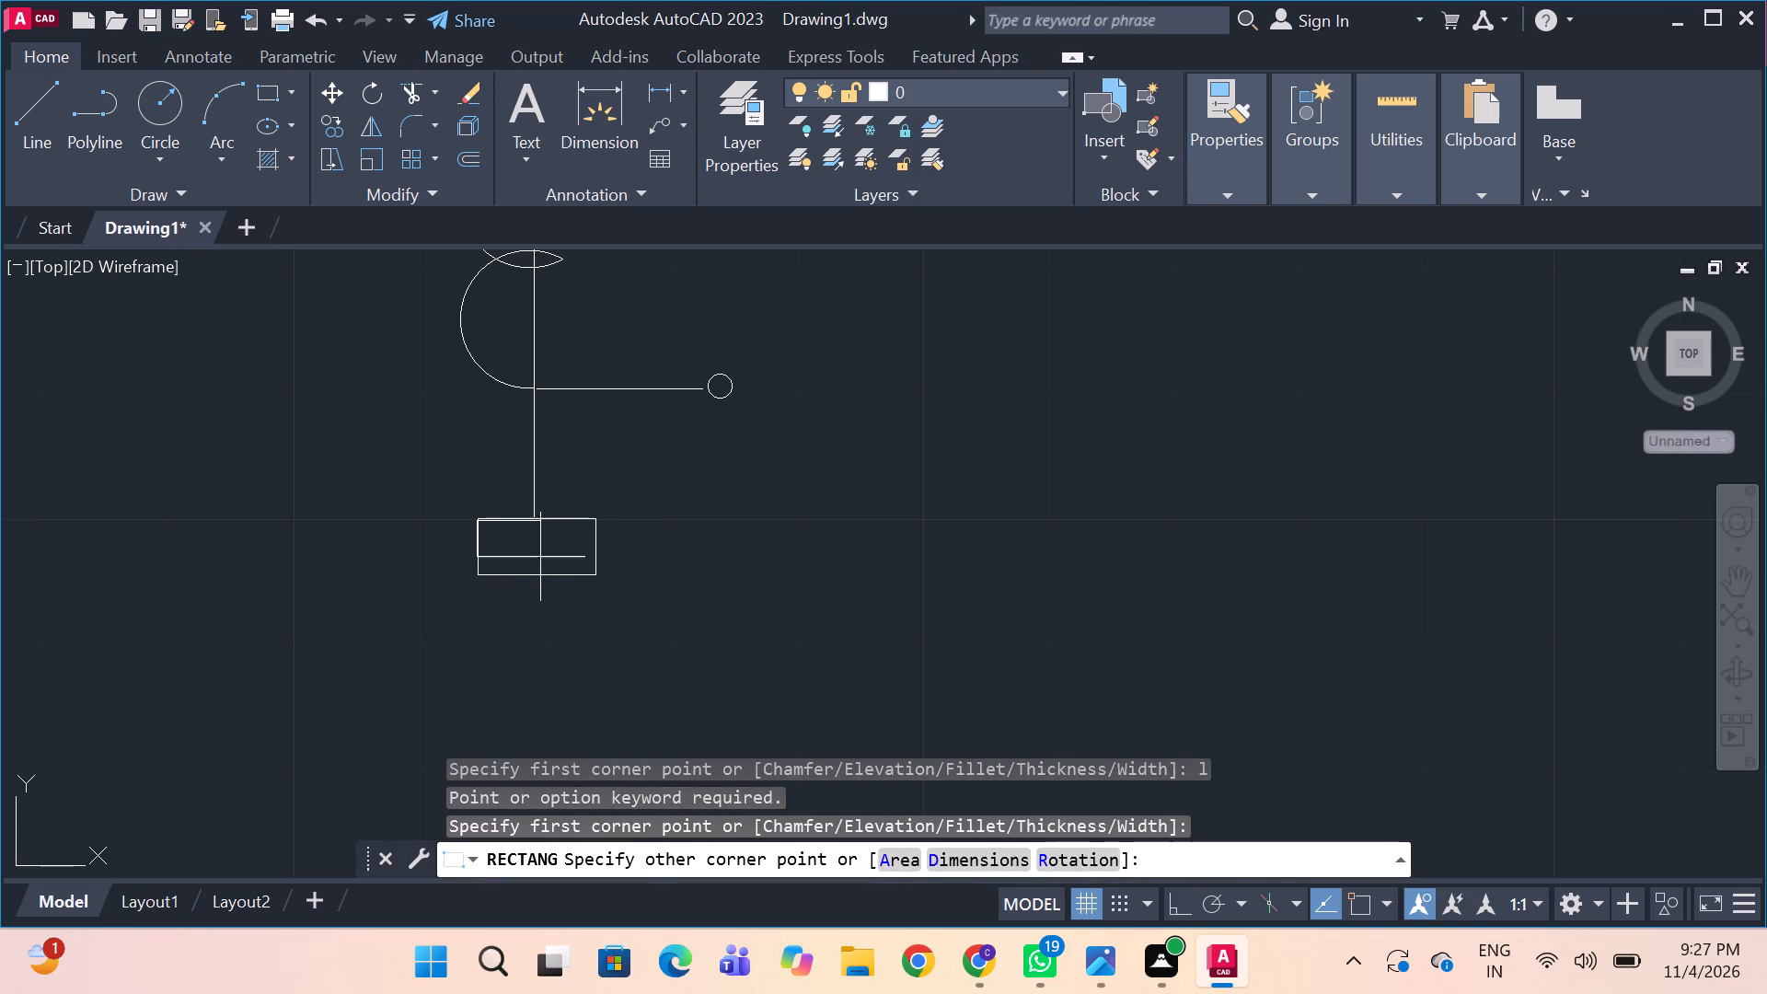
left_click(472, 503)
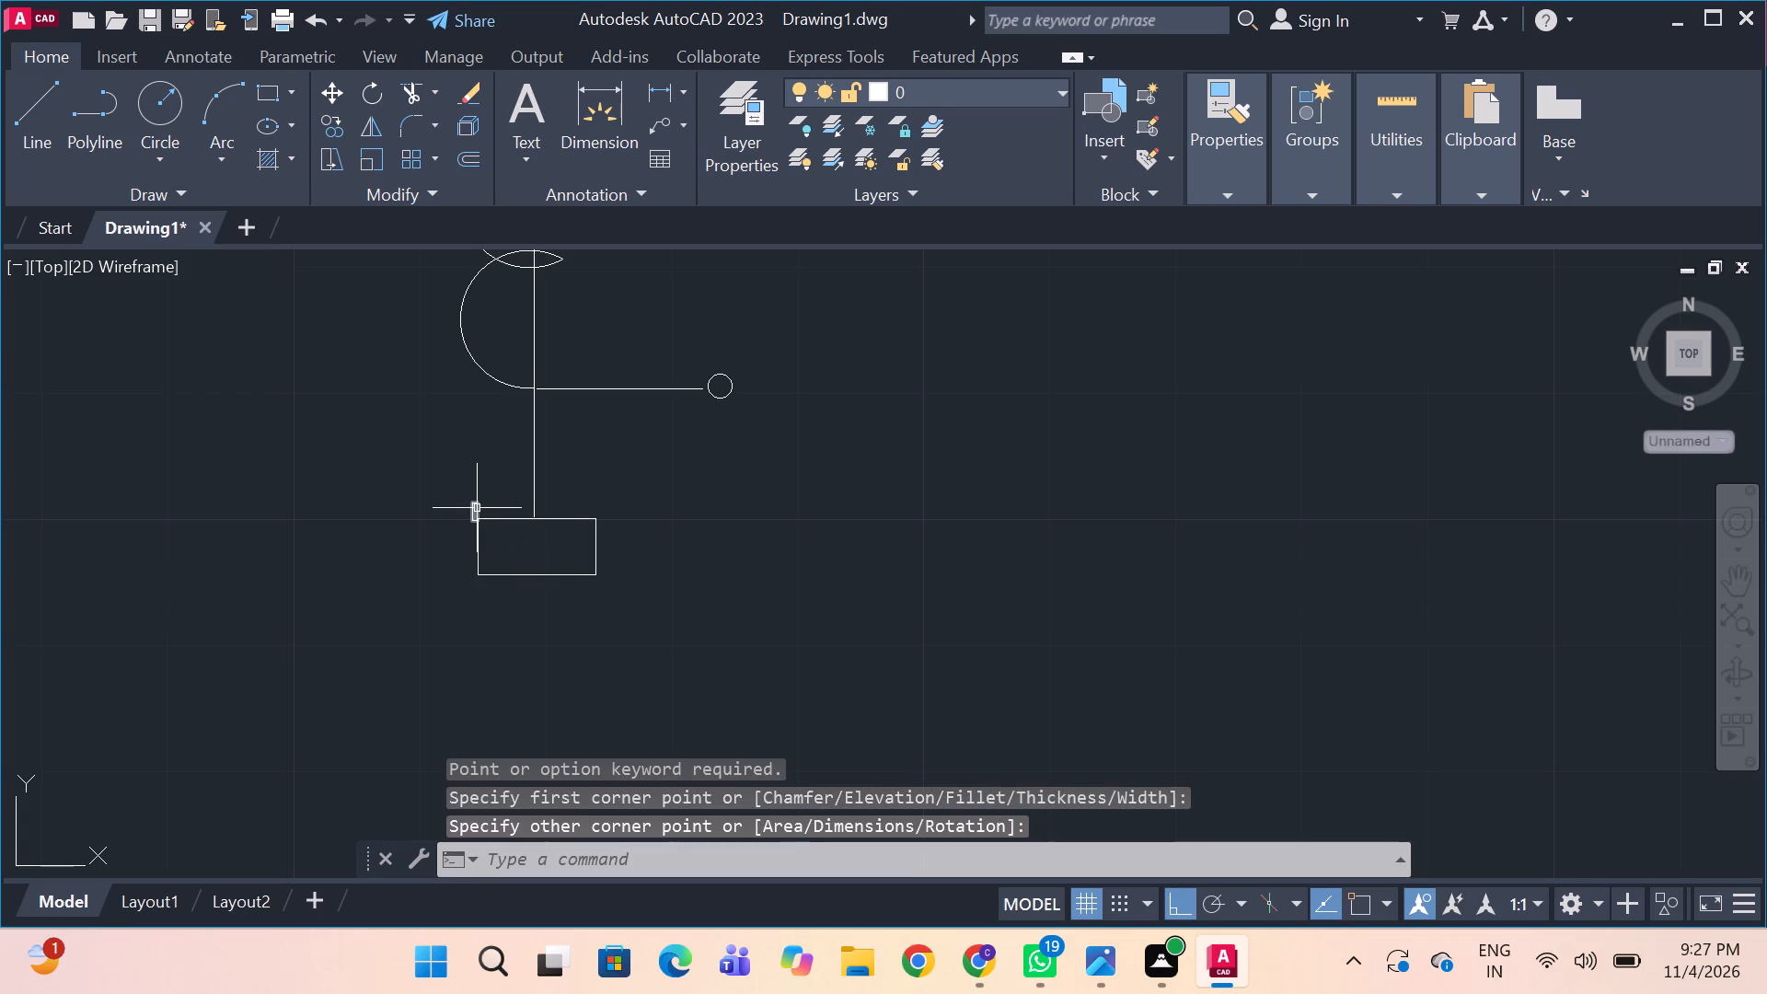
Move the tiny rectangle from the VCB rectangle's corner horizontally to the left, clear of the box.
left_click(477, 508)
key("Delete")
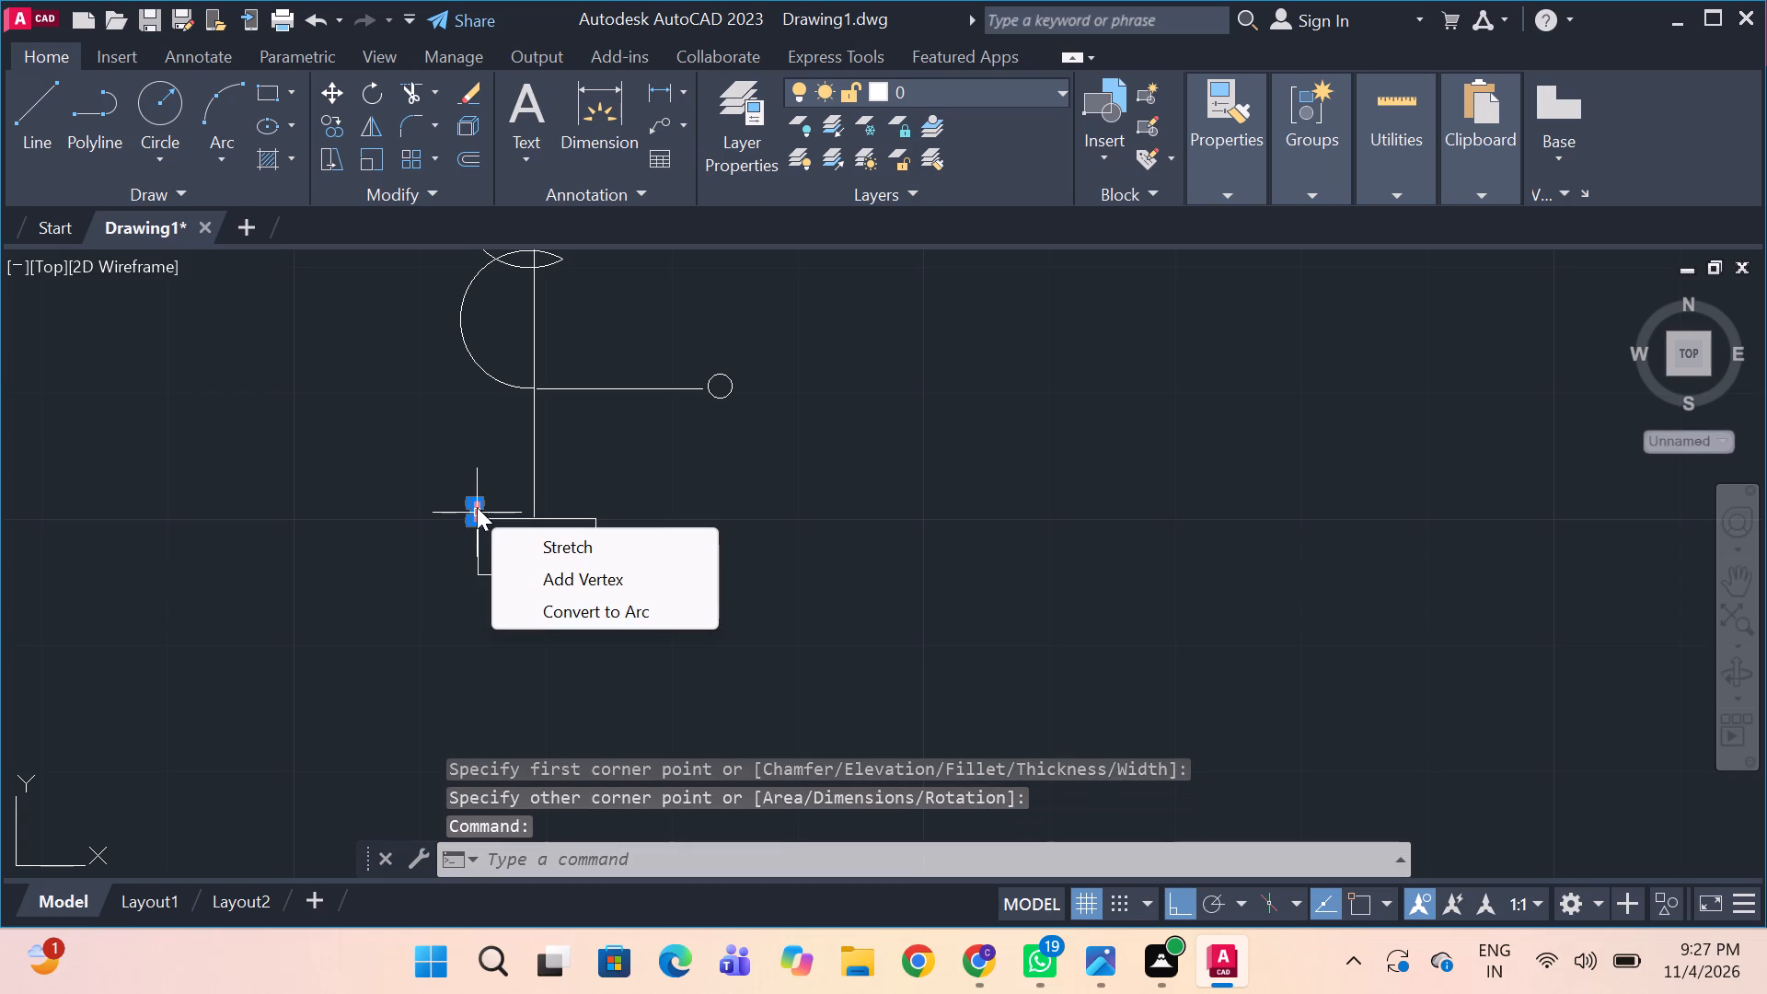
key("Delete")
left_click(477, 507)
key("space")
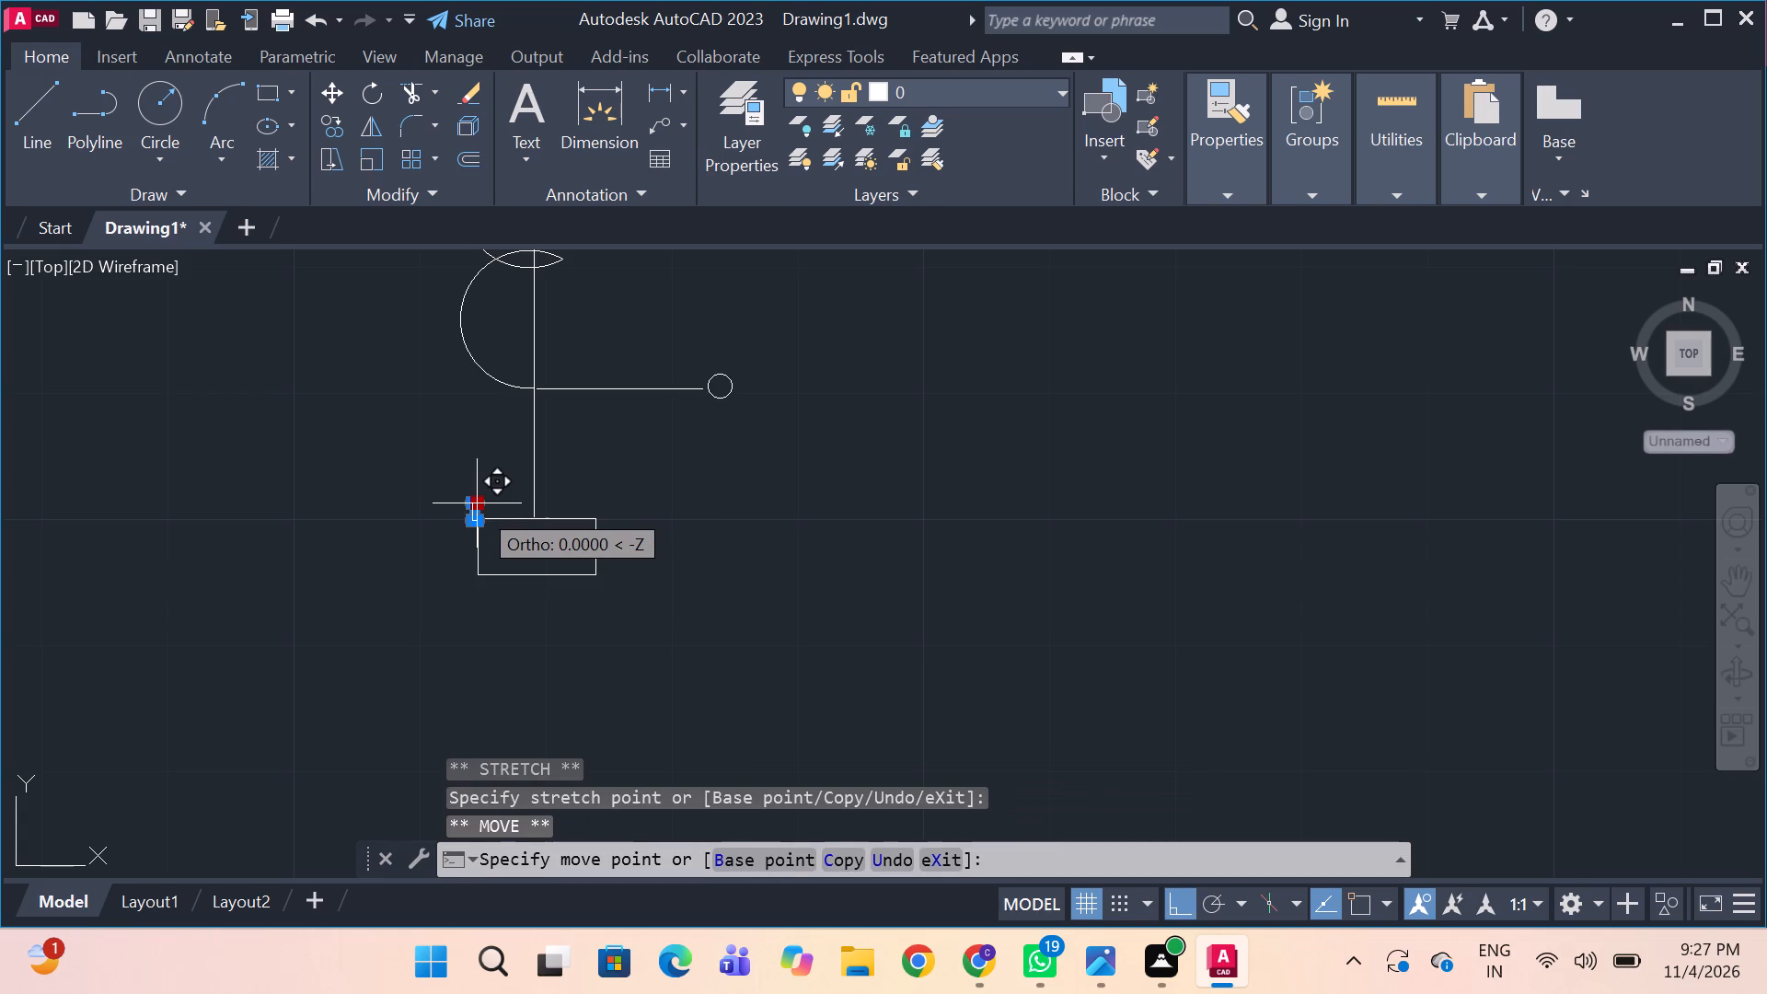
key("Delete")
key("ctrl+z")
key("ctrl+z")
key("ctrl+z")
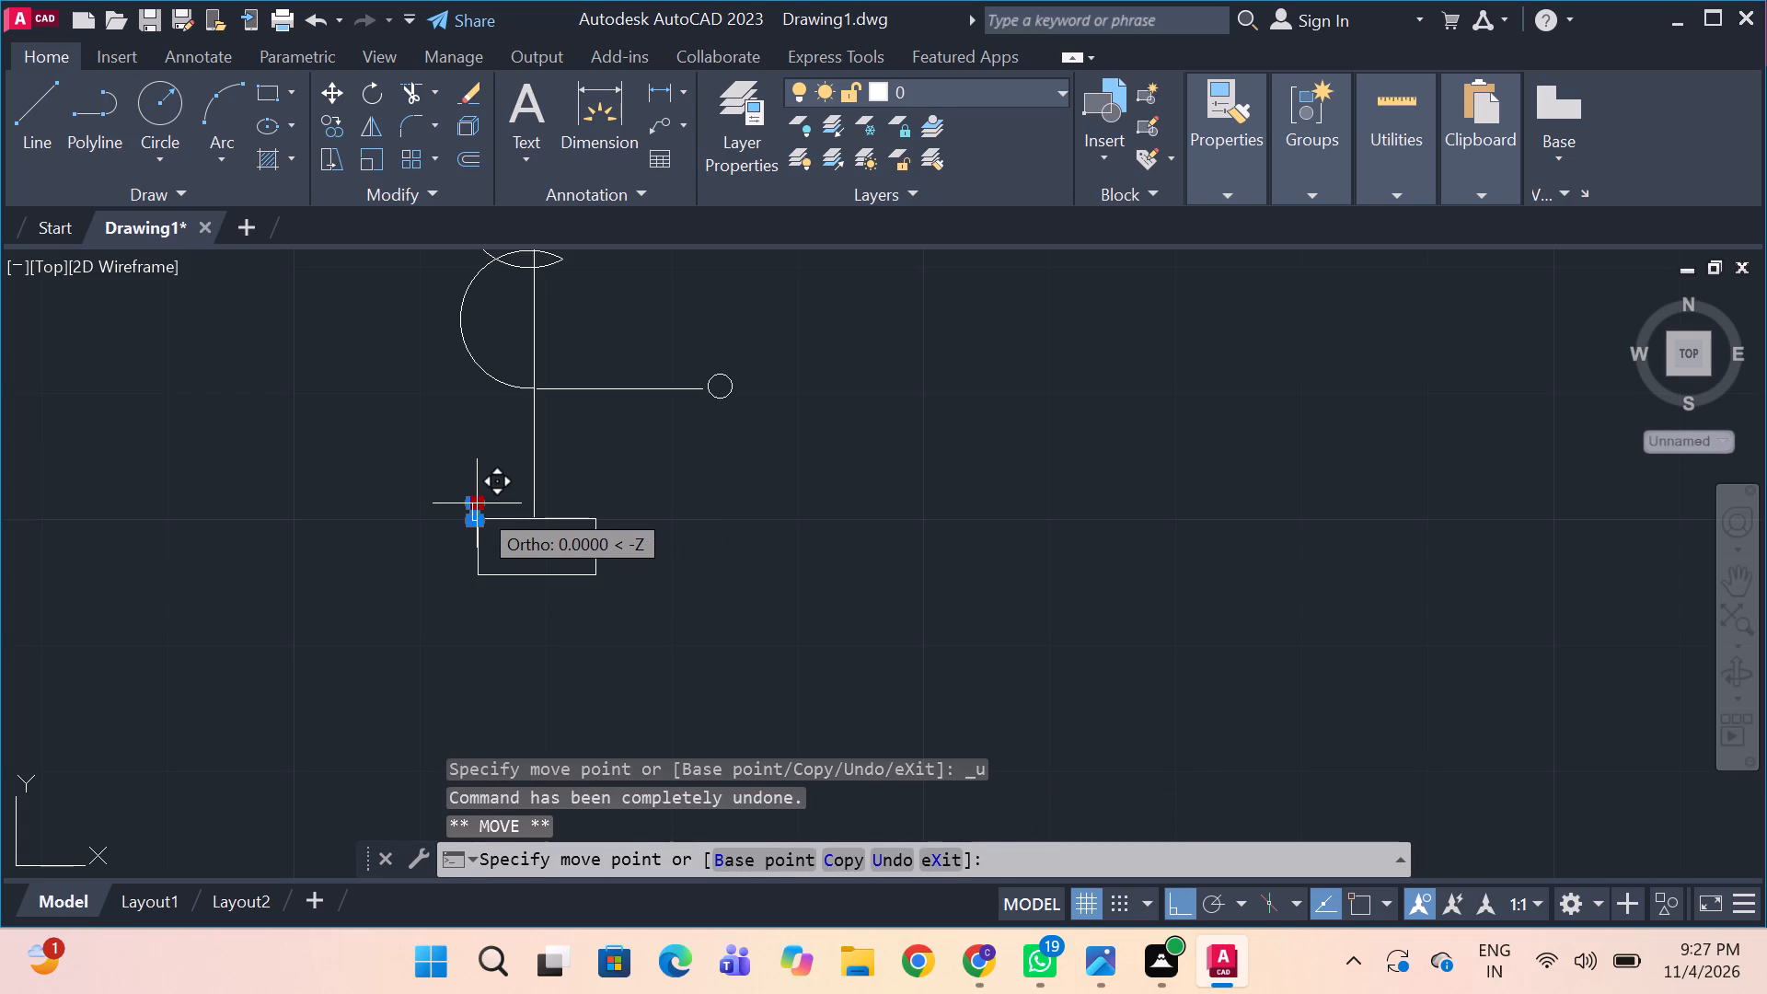
key("ctrl+z")
key("ctrl+z")
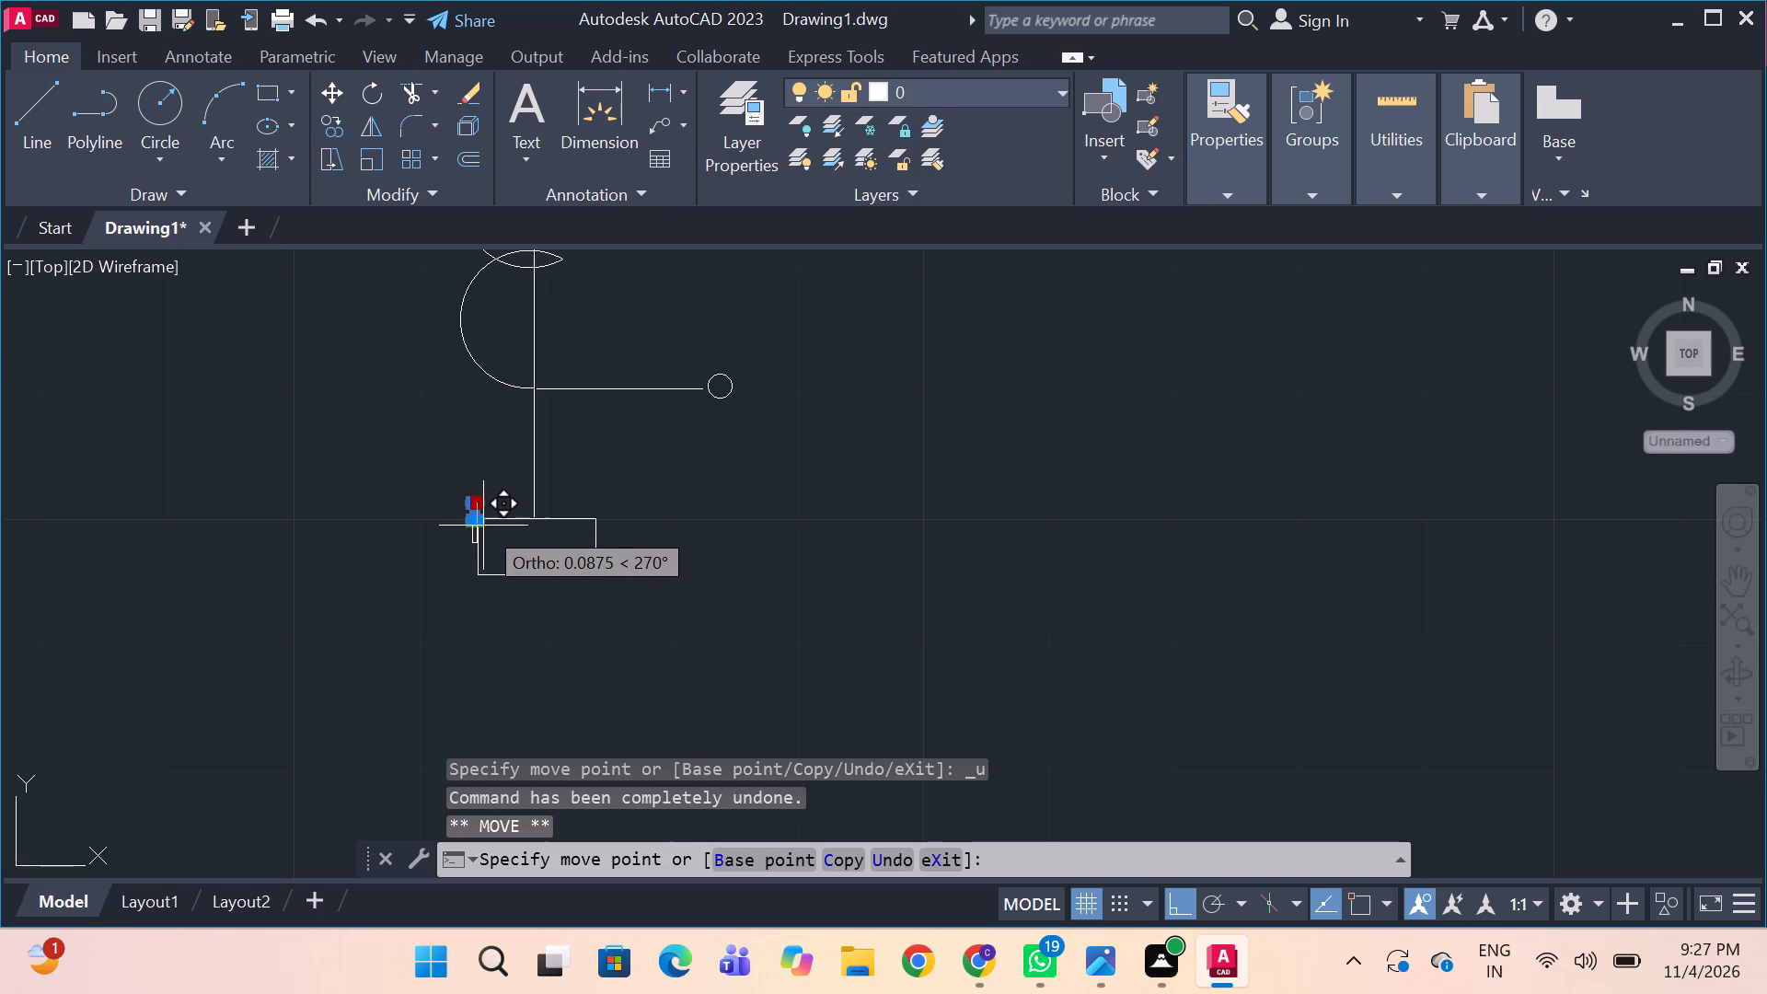
key("ctrl+z")
key("ctrl+z")
key("ctrl+z")
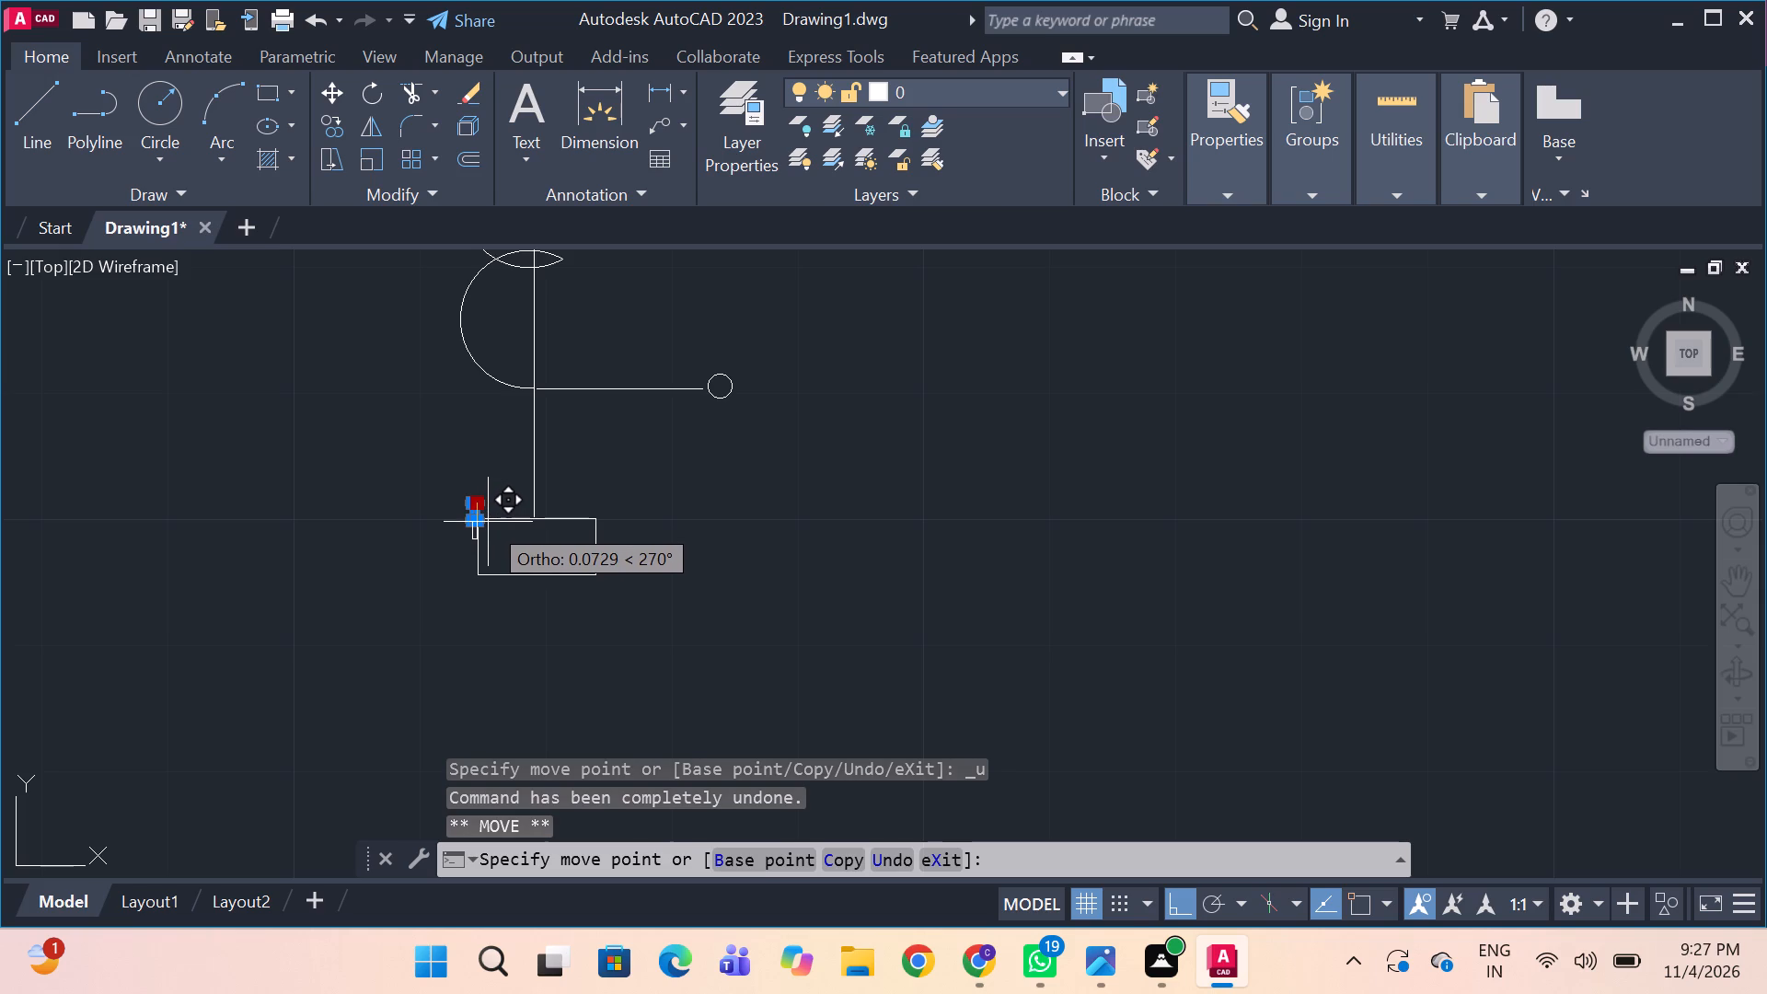
left_click(425, 482)
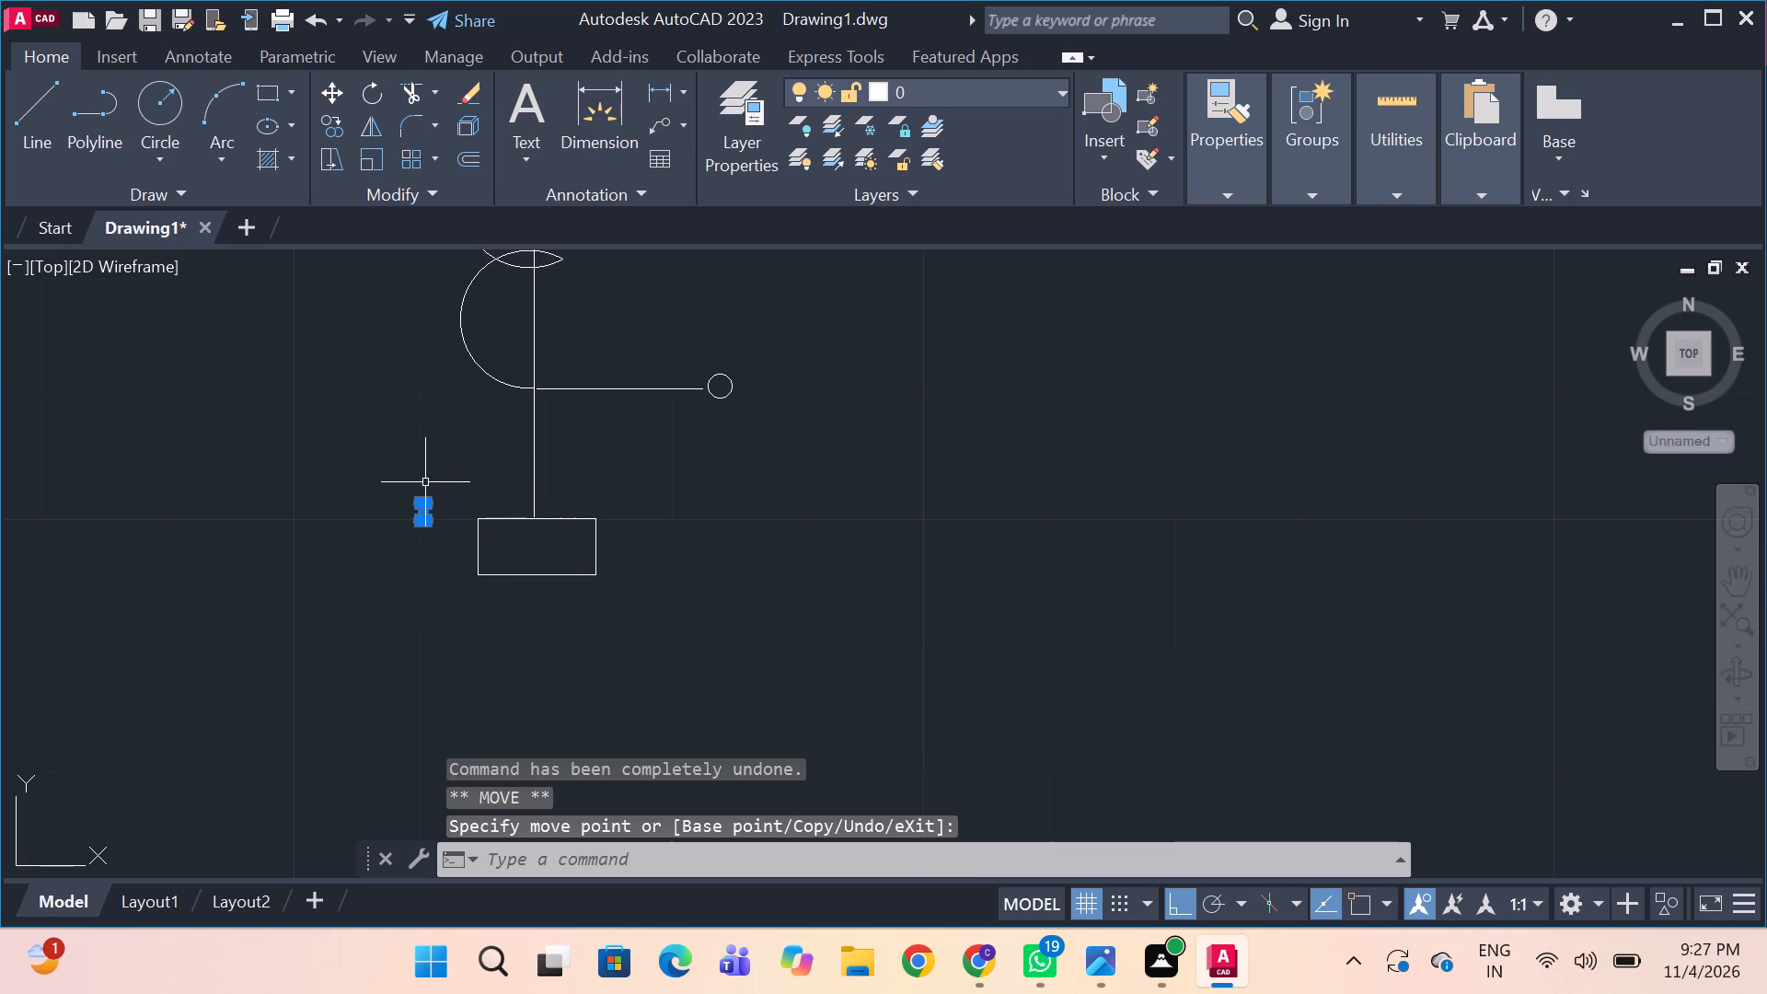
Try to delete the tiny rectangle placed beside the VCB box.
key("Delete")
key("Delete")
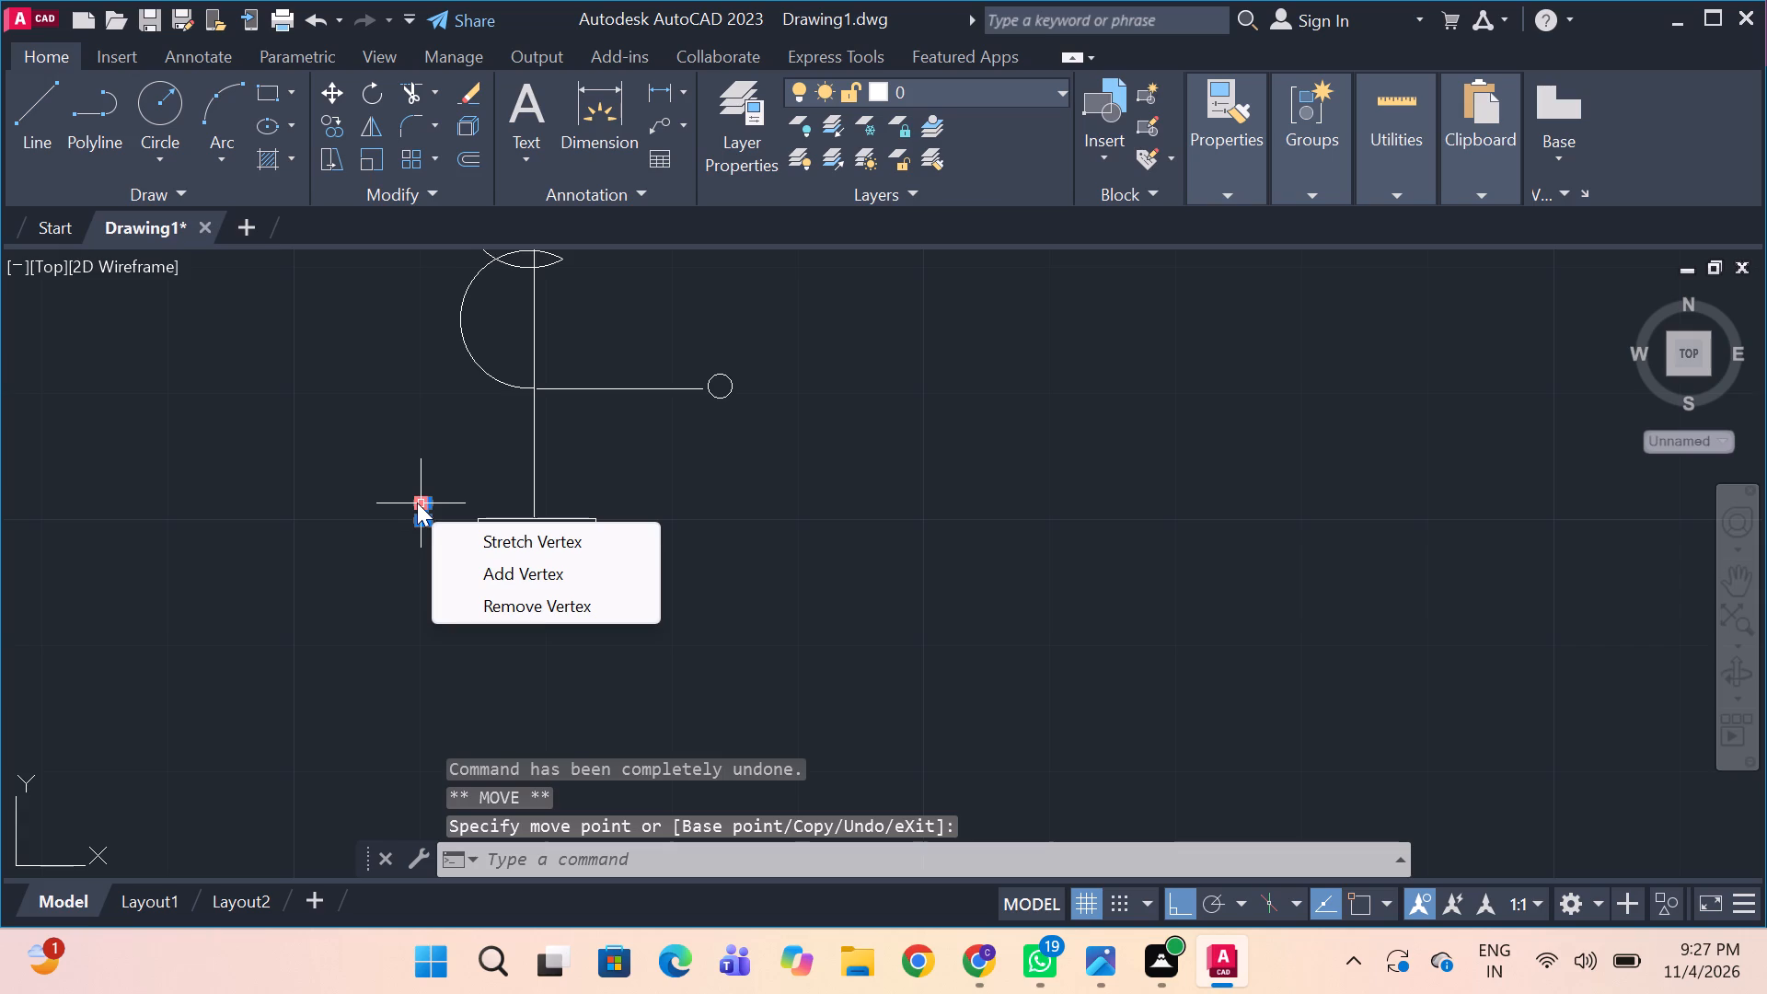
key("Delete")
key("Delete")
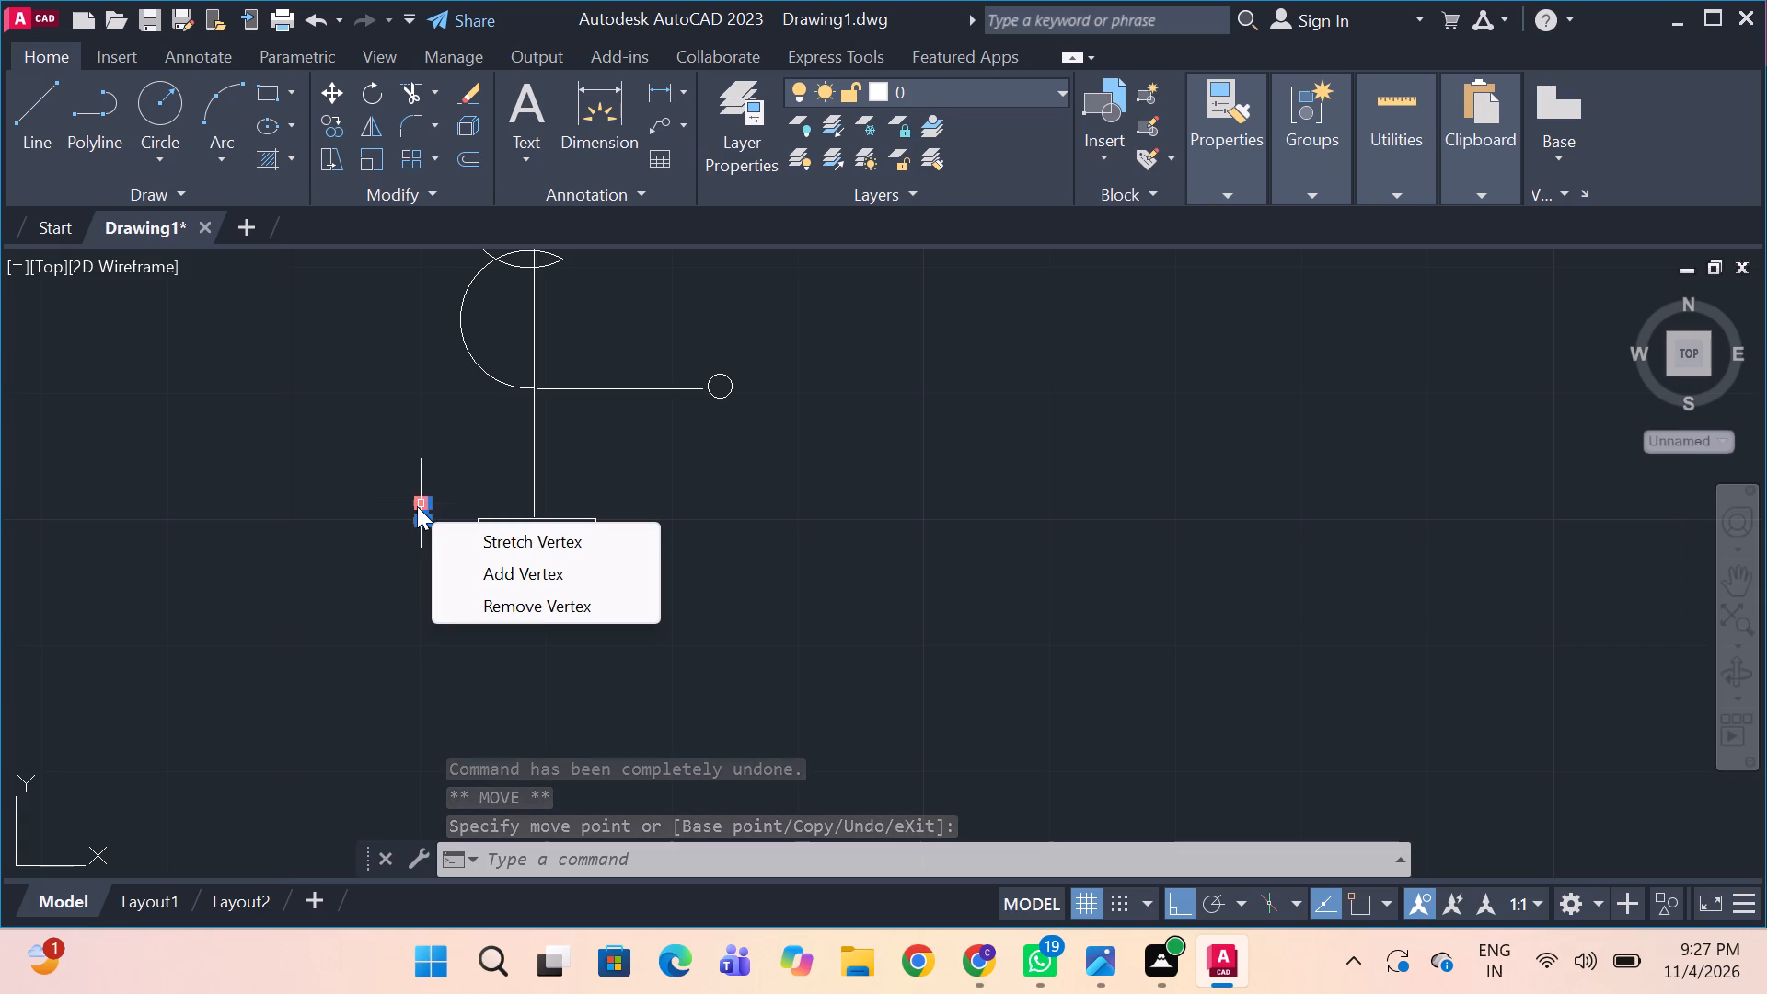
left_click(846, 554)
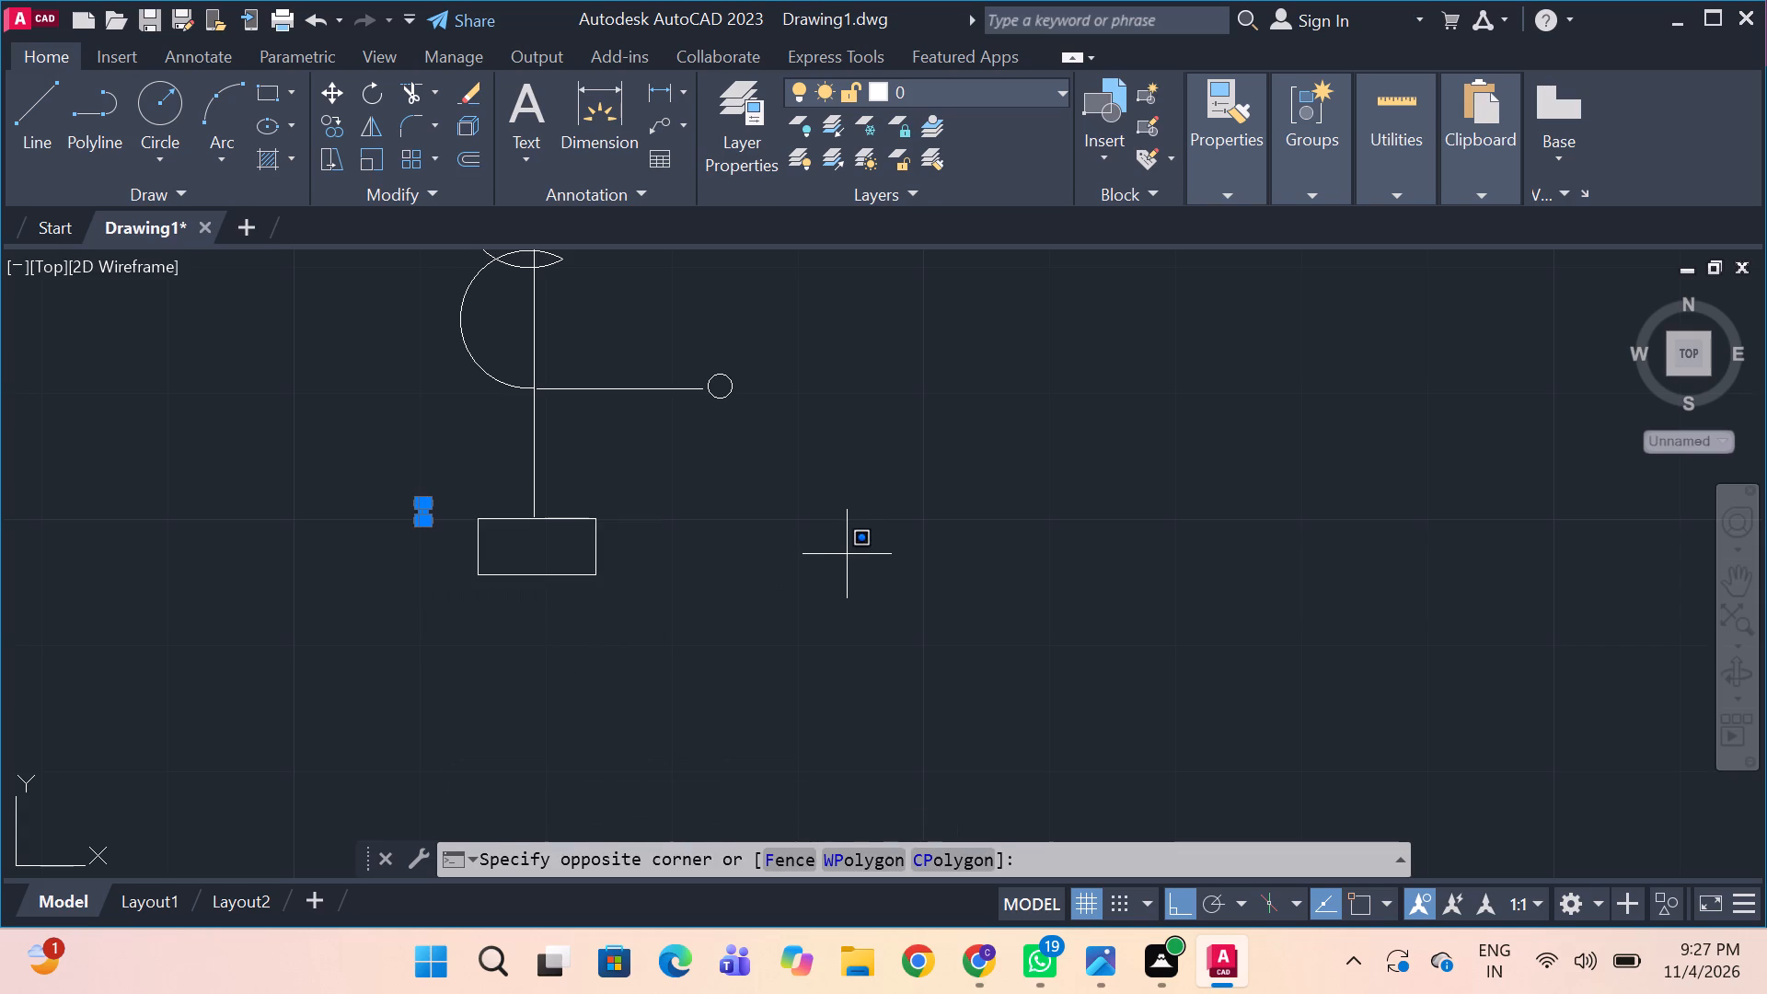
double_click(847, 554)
Draw a minute rectangle inside the tiny rectangle beside the VCB box, using two opposite corners.
key("space")
key("space")
key("space")
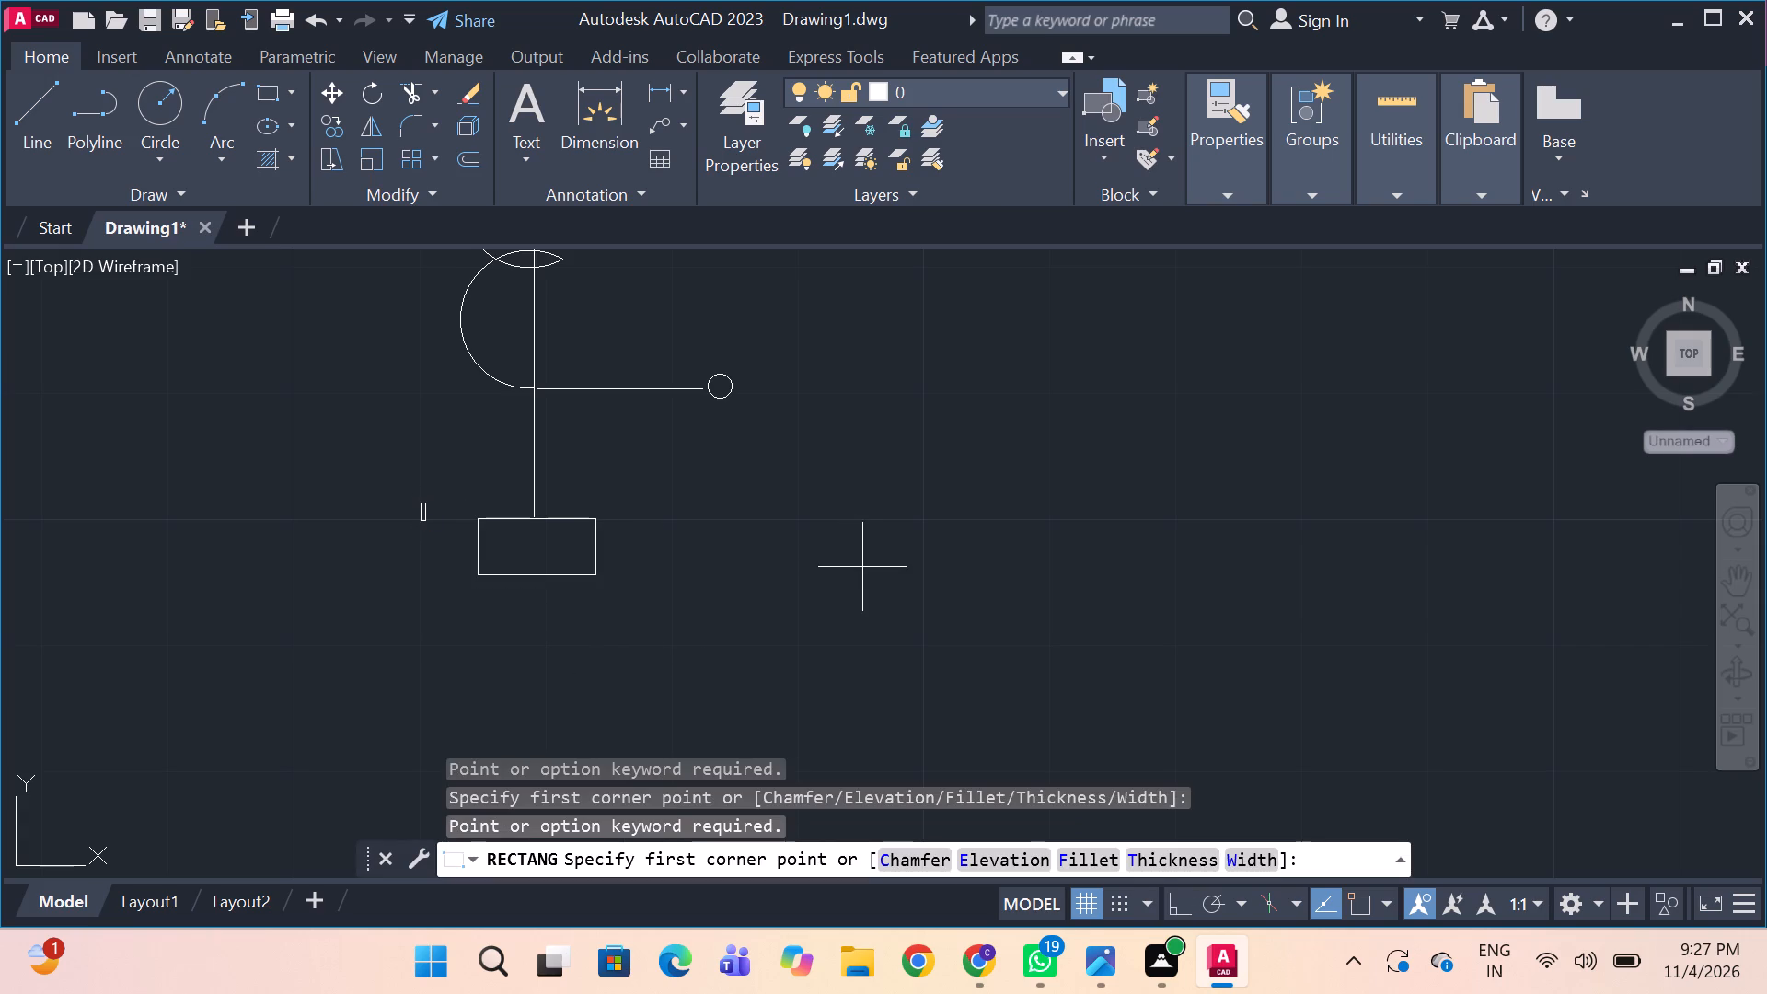
left_click(425, 506)
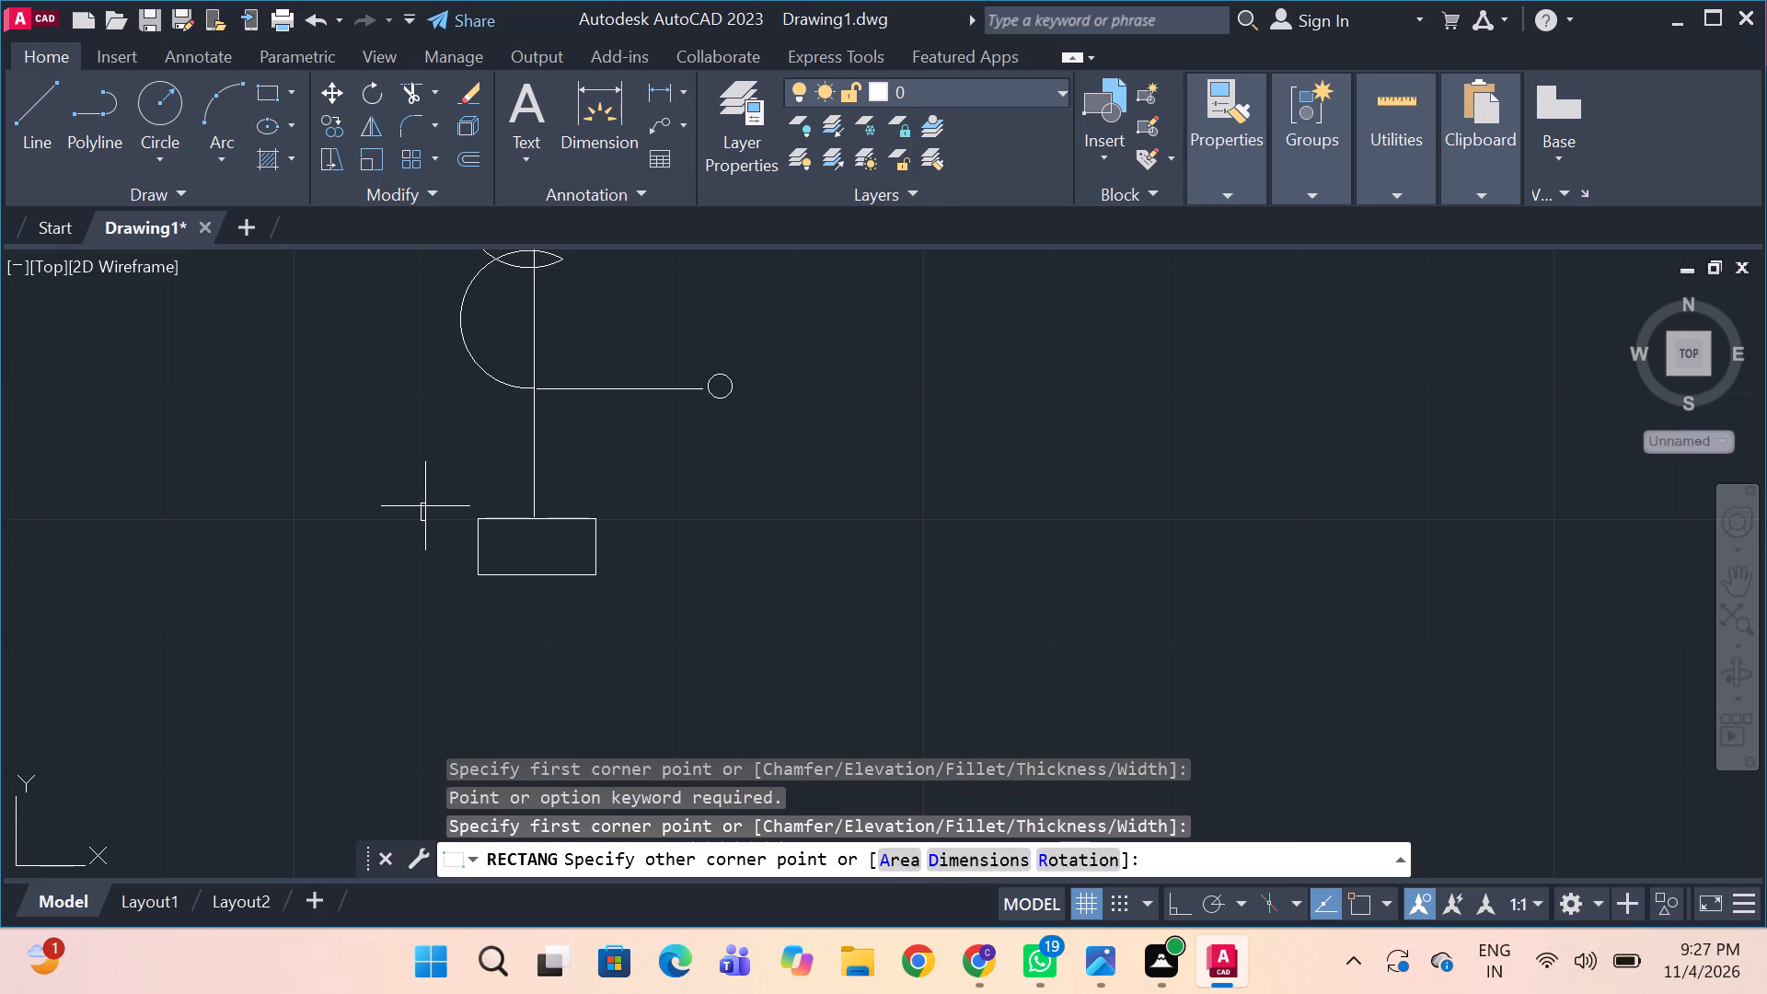
left_click(422, 510)
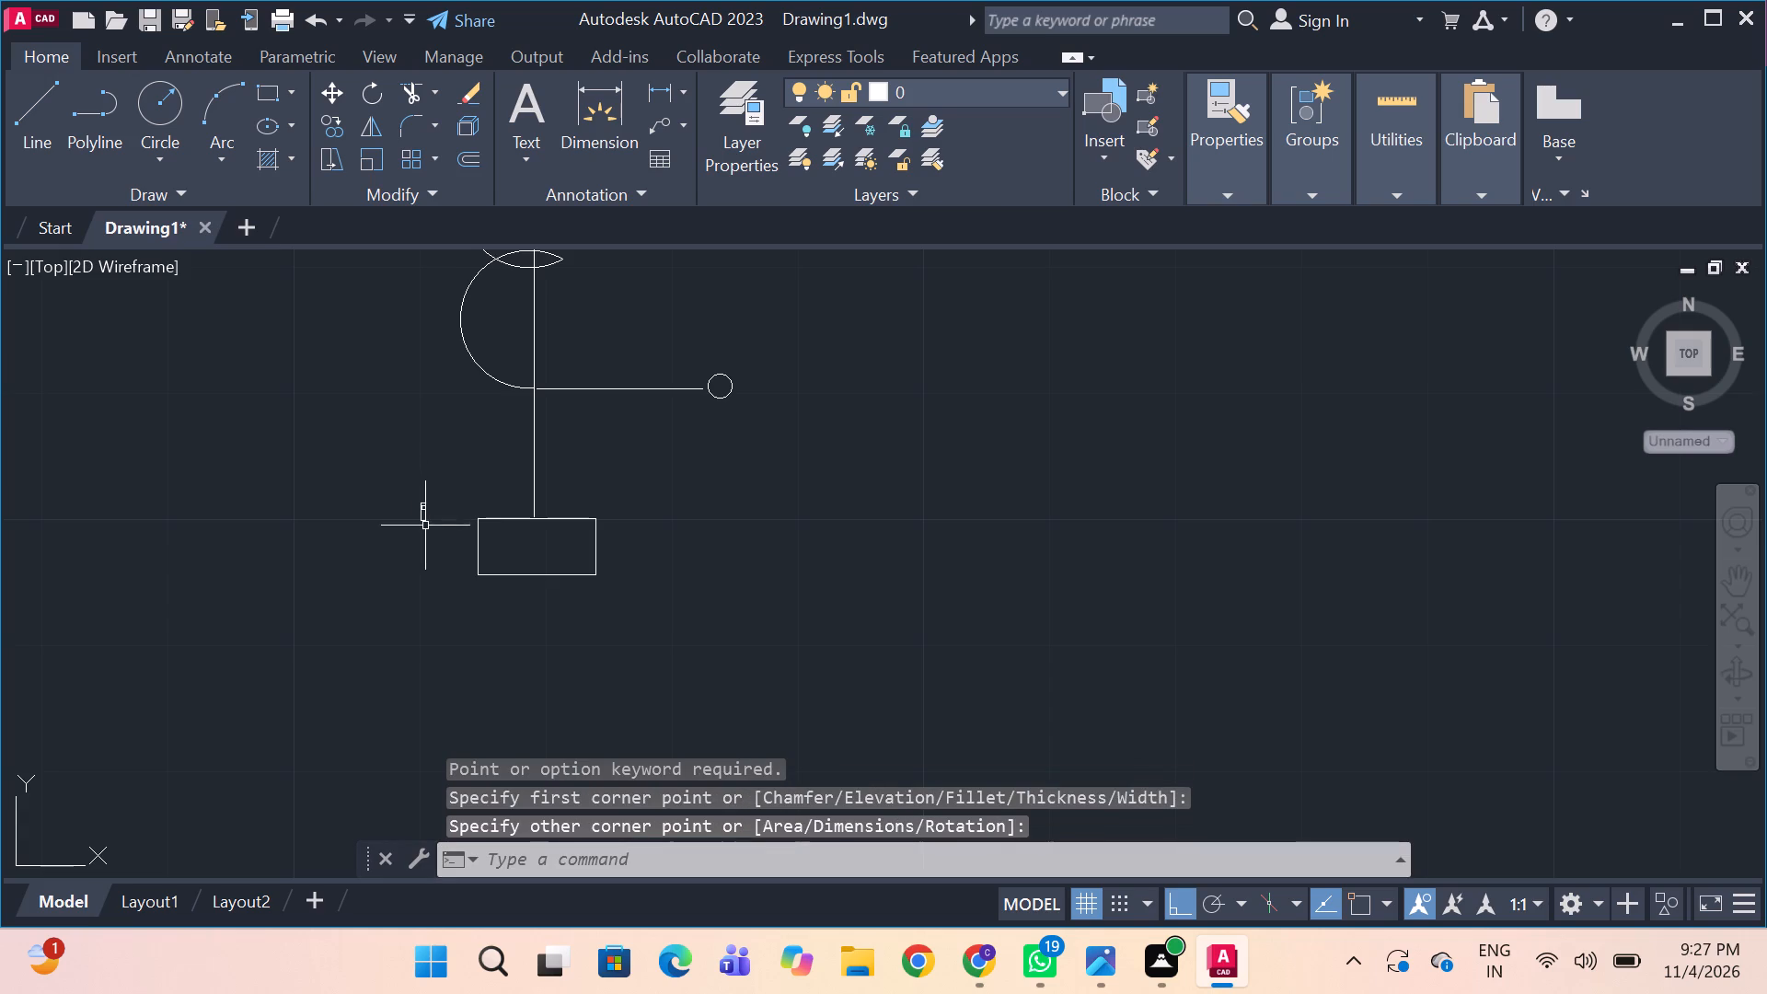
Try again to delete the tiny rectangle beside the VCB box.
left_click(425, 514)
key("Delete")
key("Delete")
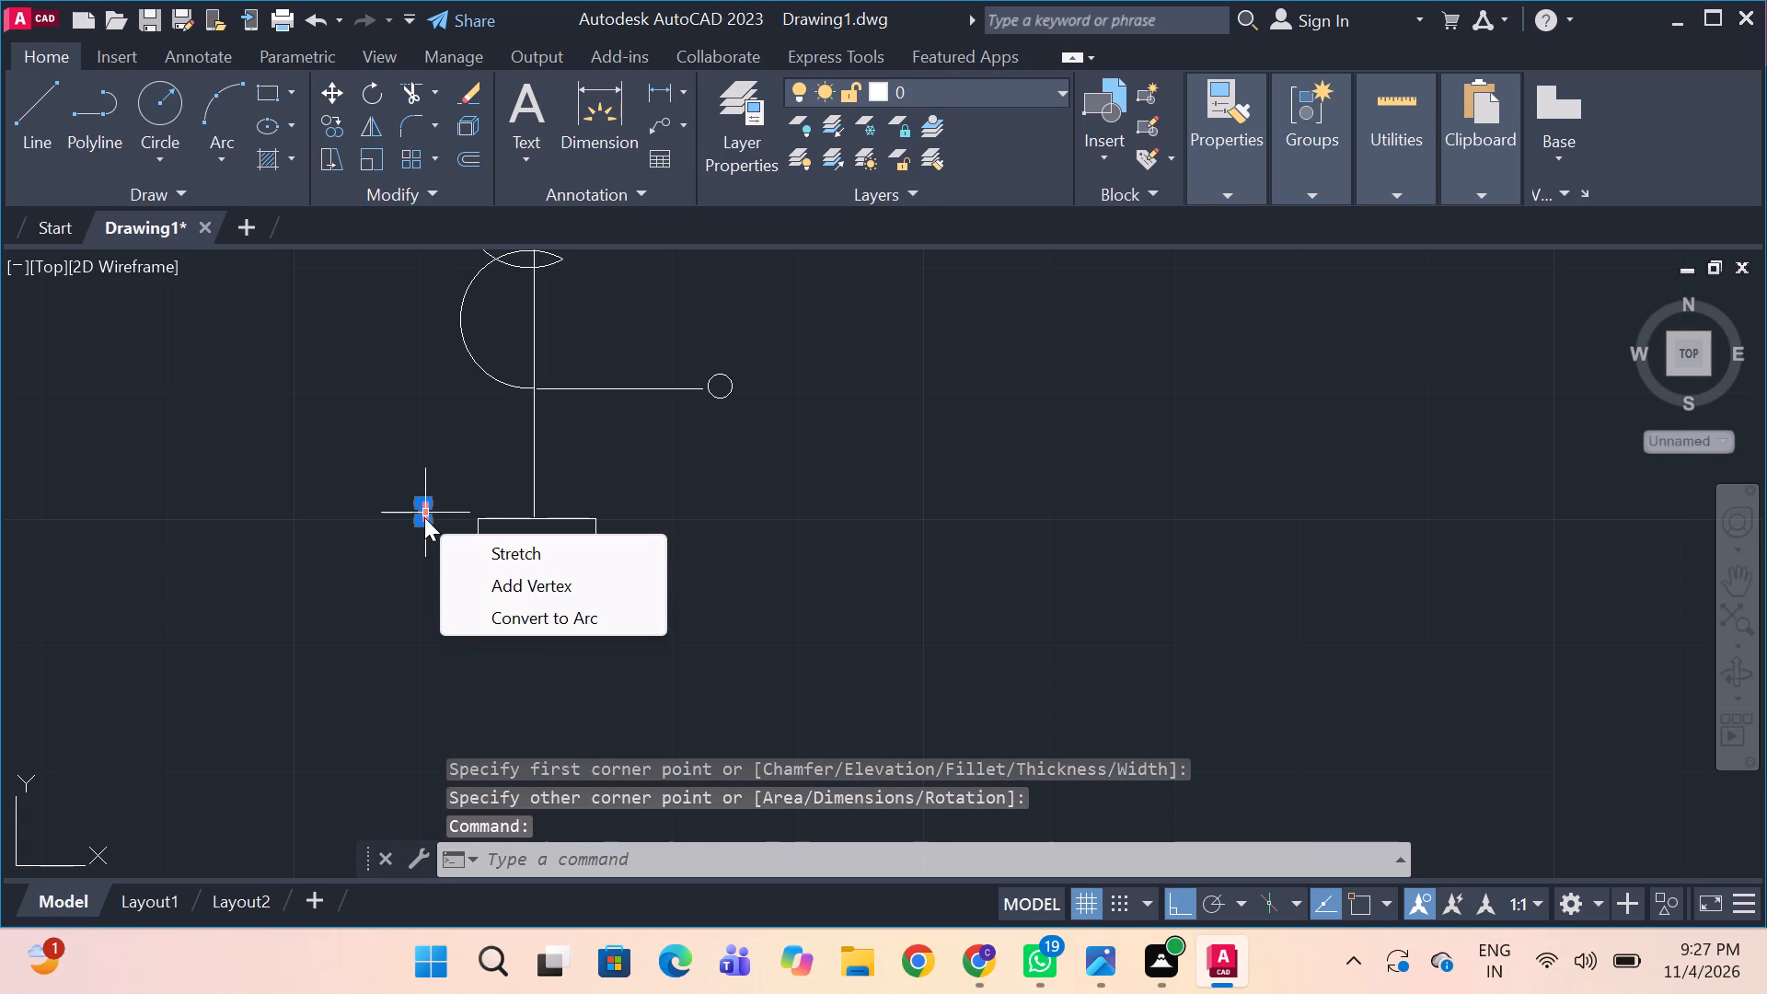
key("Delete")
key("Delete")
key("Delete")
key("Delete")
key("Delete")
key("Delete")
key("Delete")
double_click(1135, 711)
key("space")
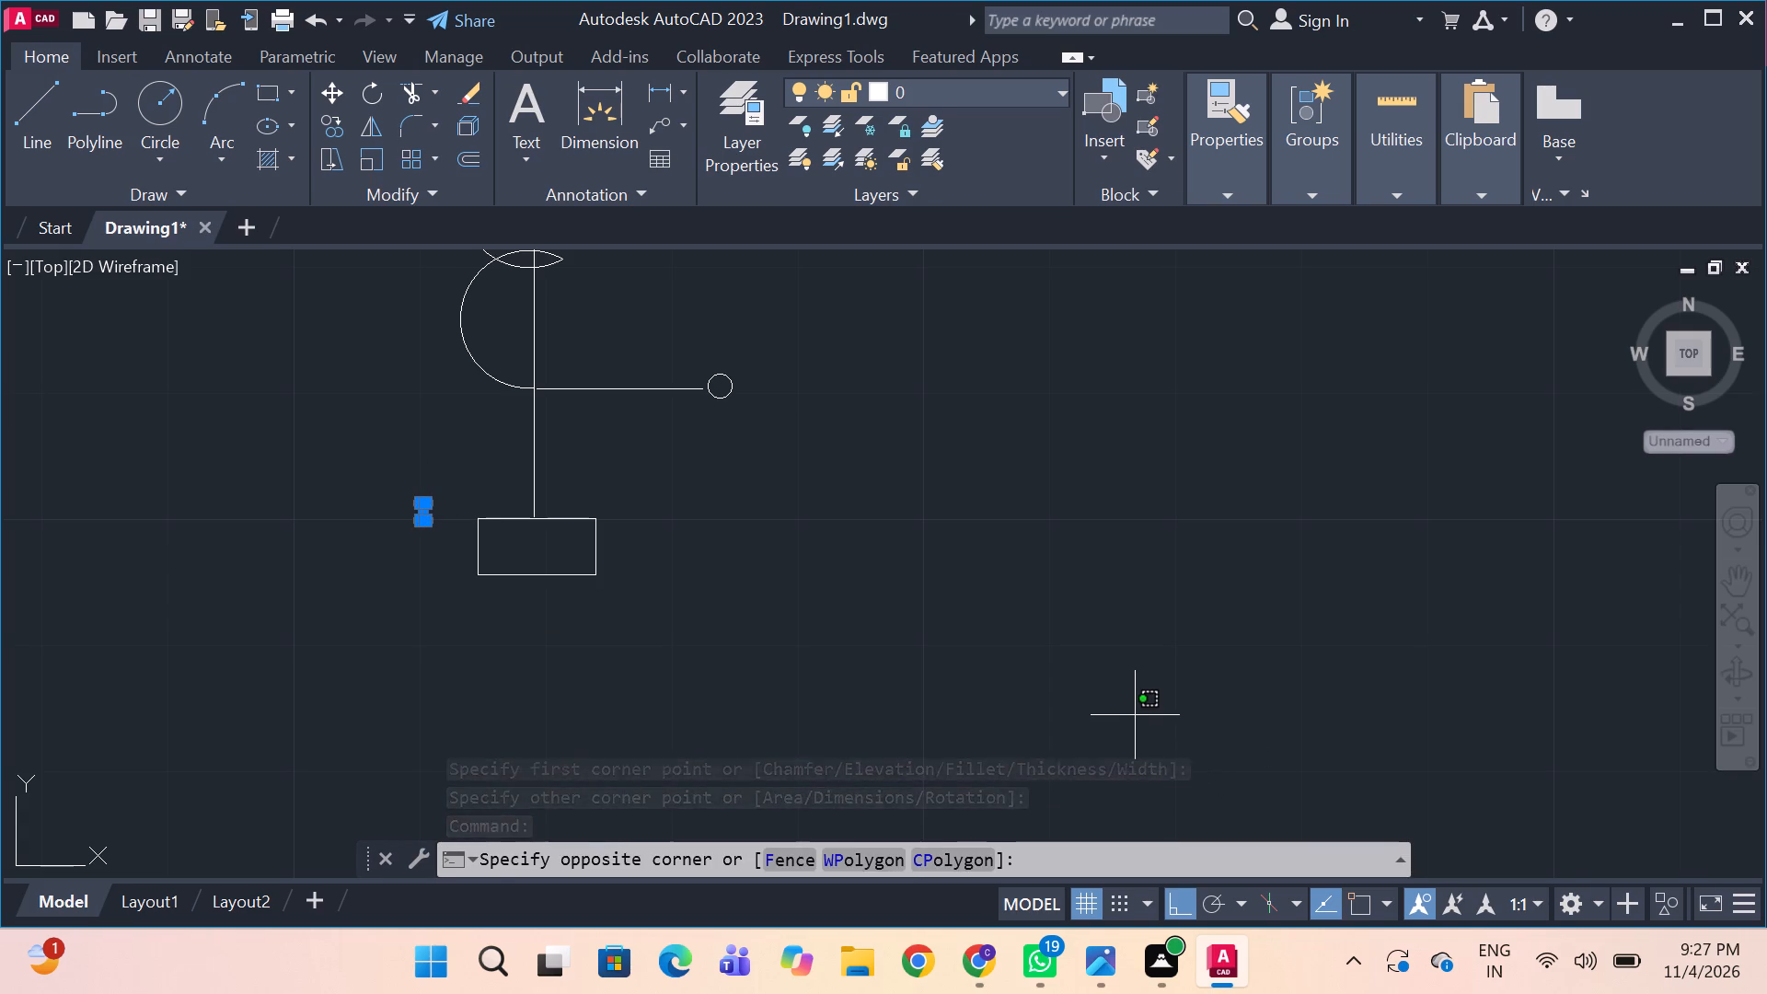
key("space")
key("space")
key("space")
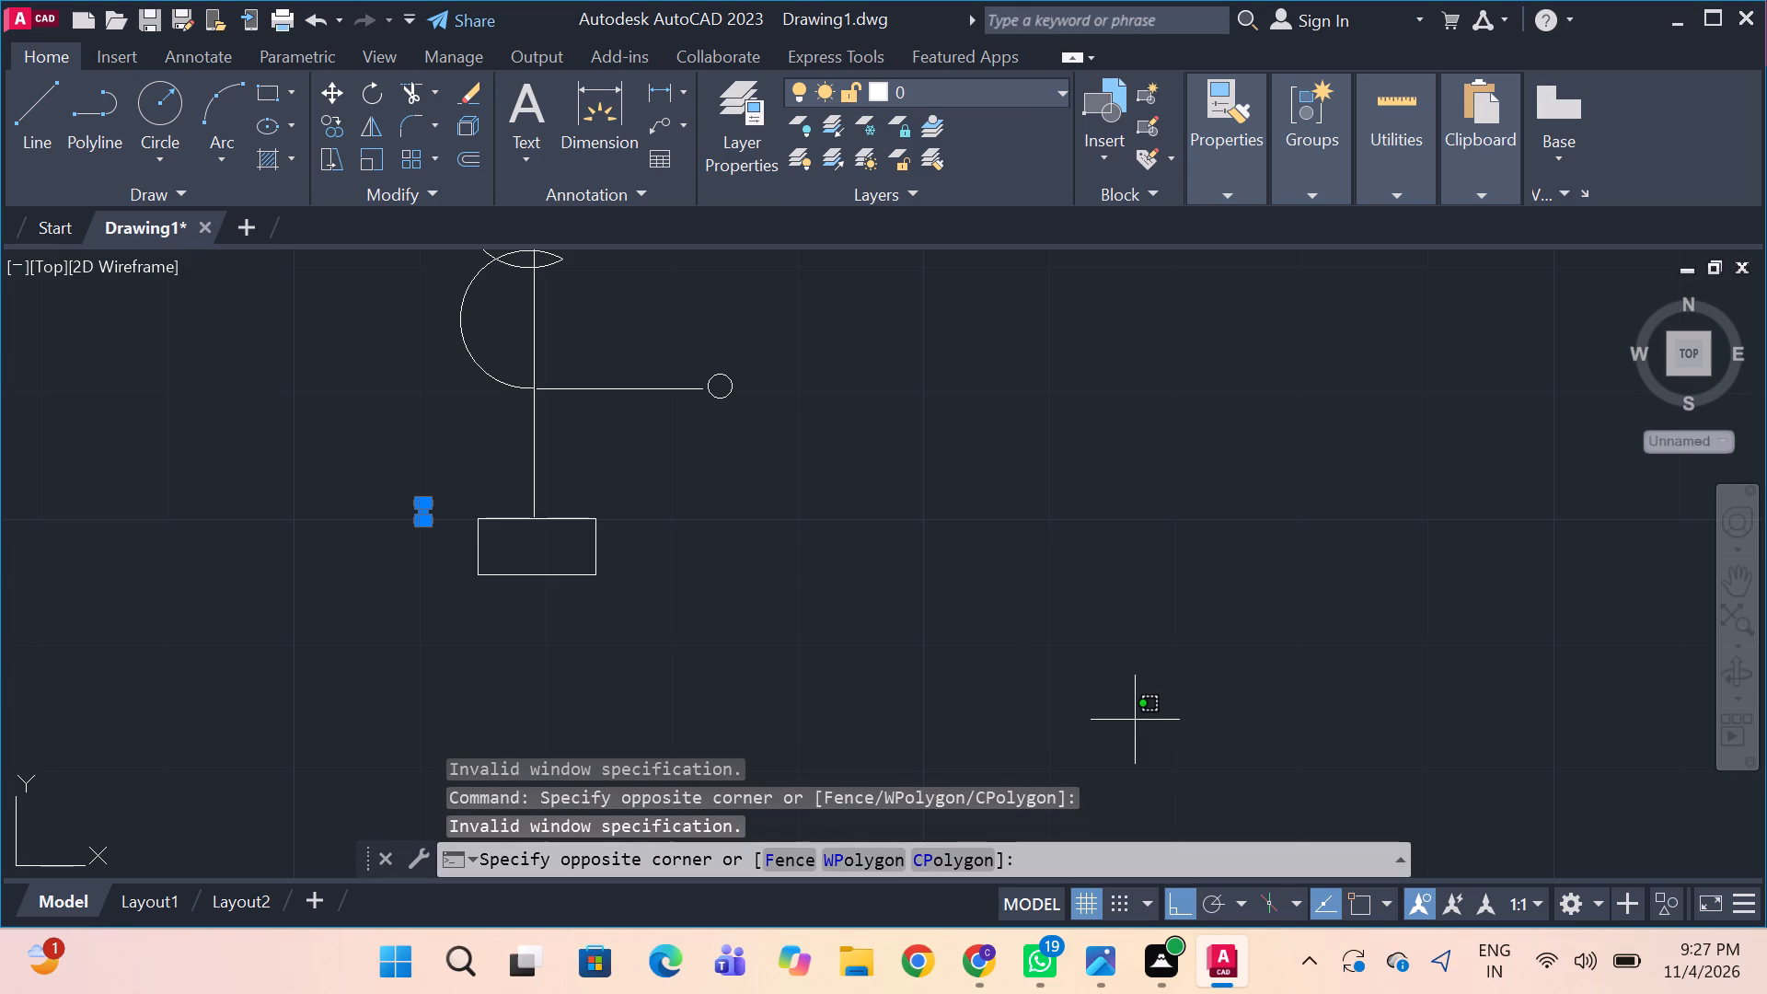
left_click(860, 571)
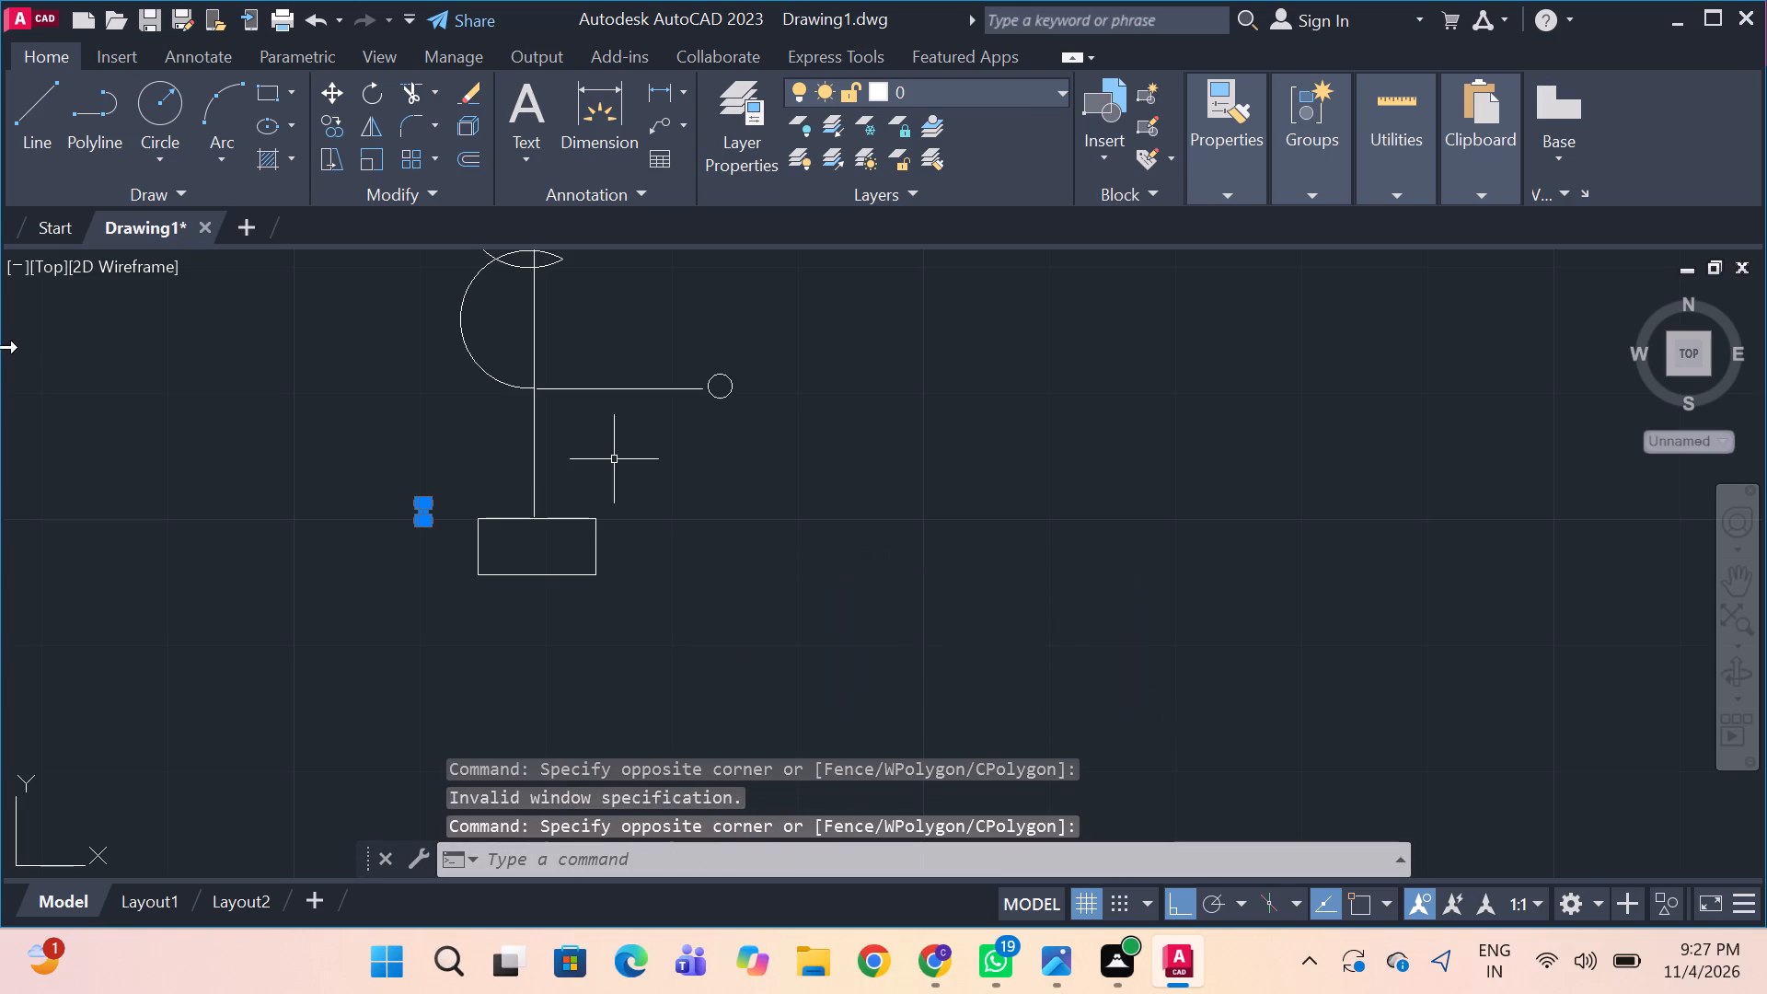
Draw a small rectangle with Ortho on, starting at the VCB box's upper-left corner and extending along its top edge.
key("space")
key("space")
key("space")
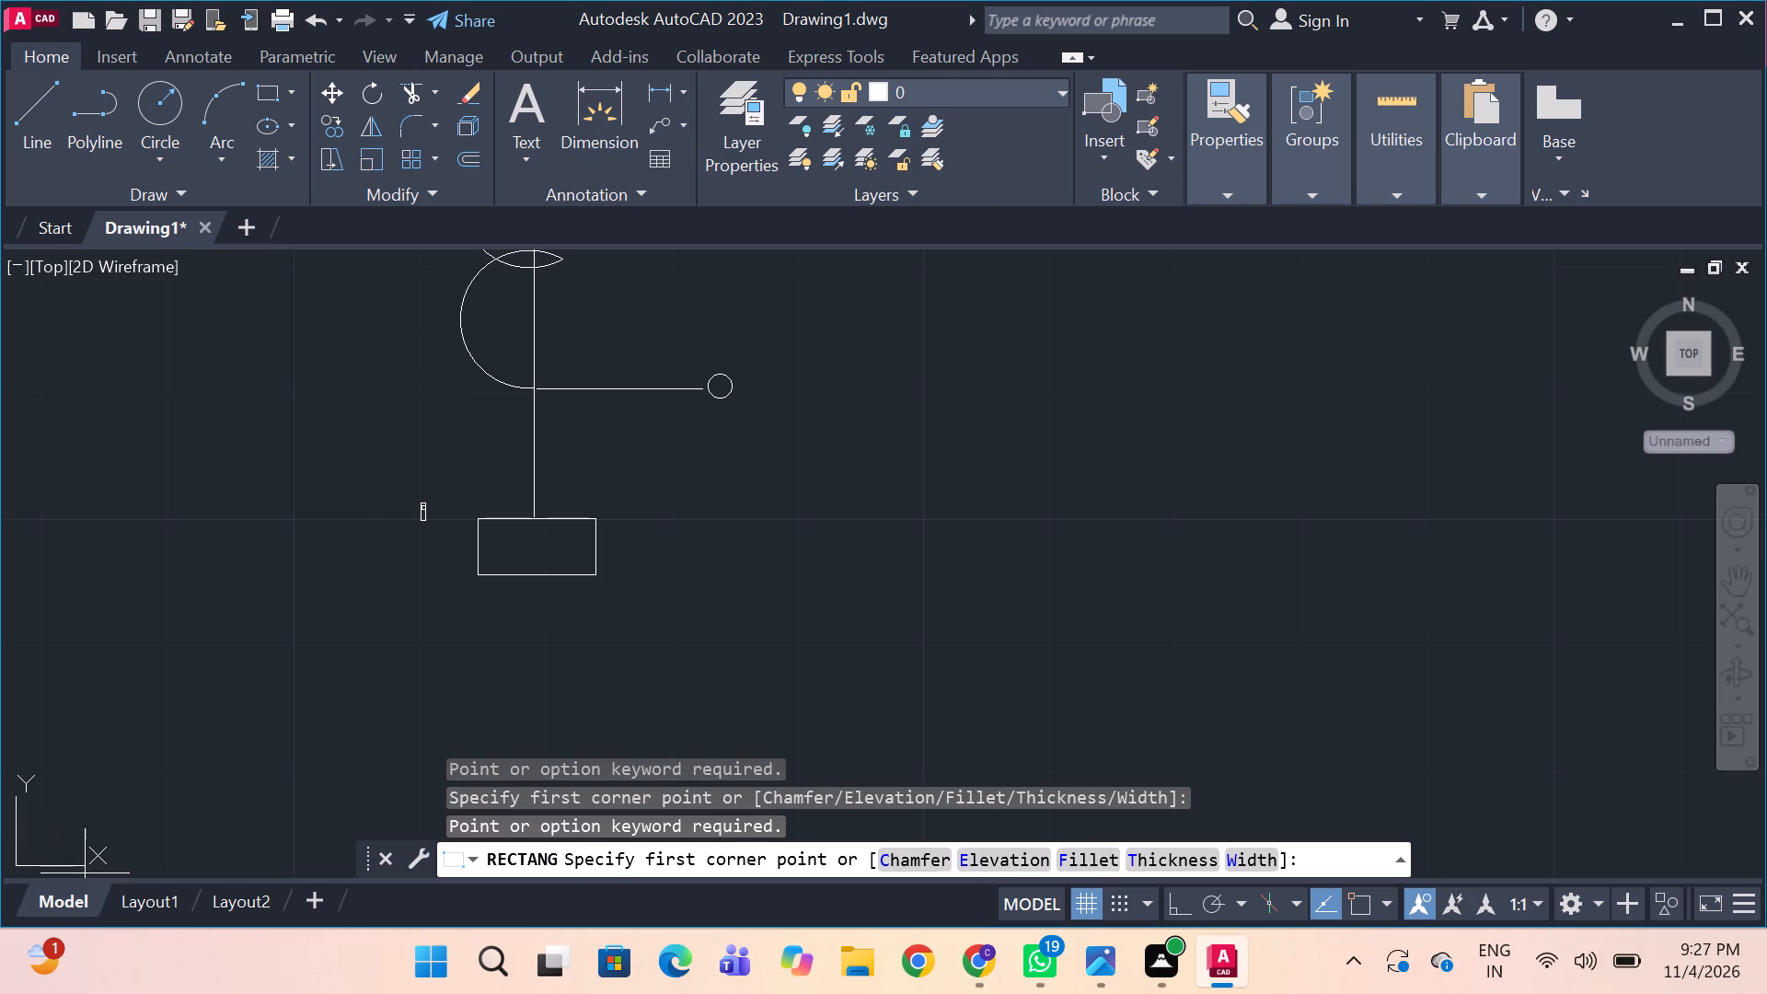
key("F8")
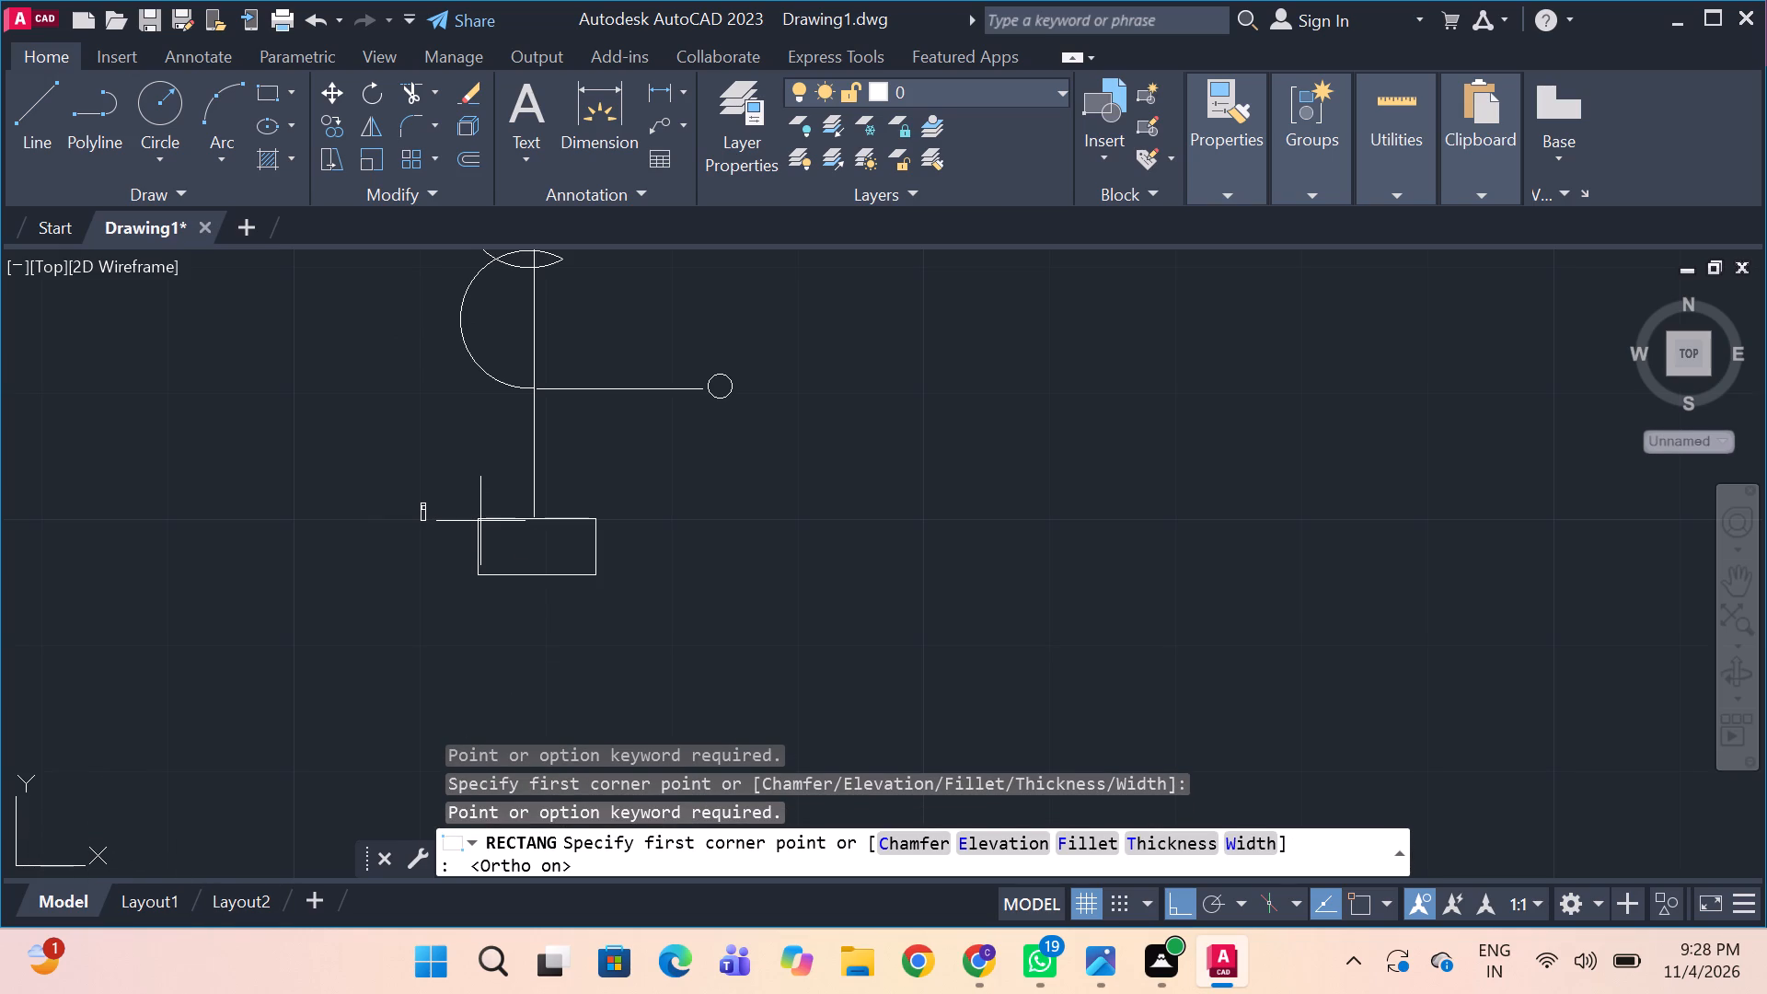
left_click_drag(479, 520, 521, 549)
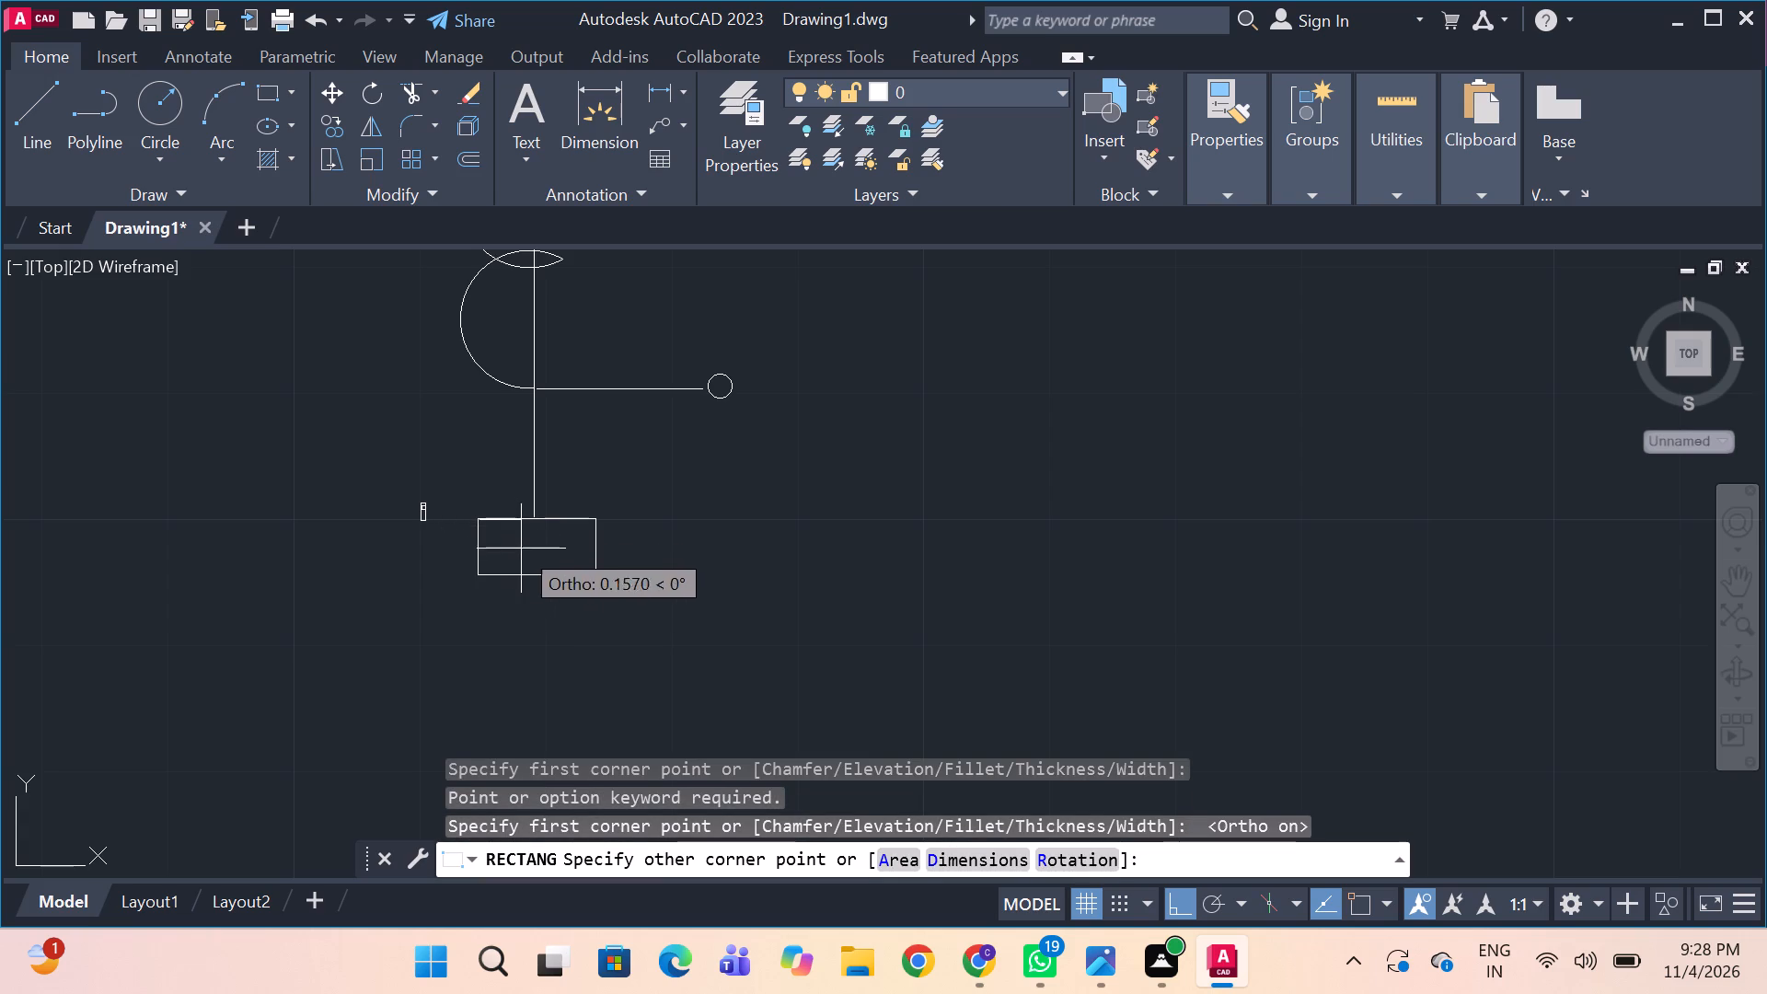
left_click_drag(521, 549, 501, 529)
left_click(500, 529)
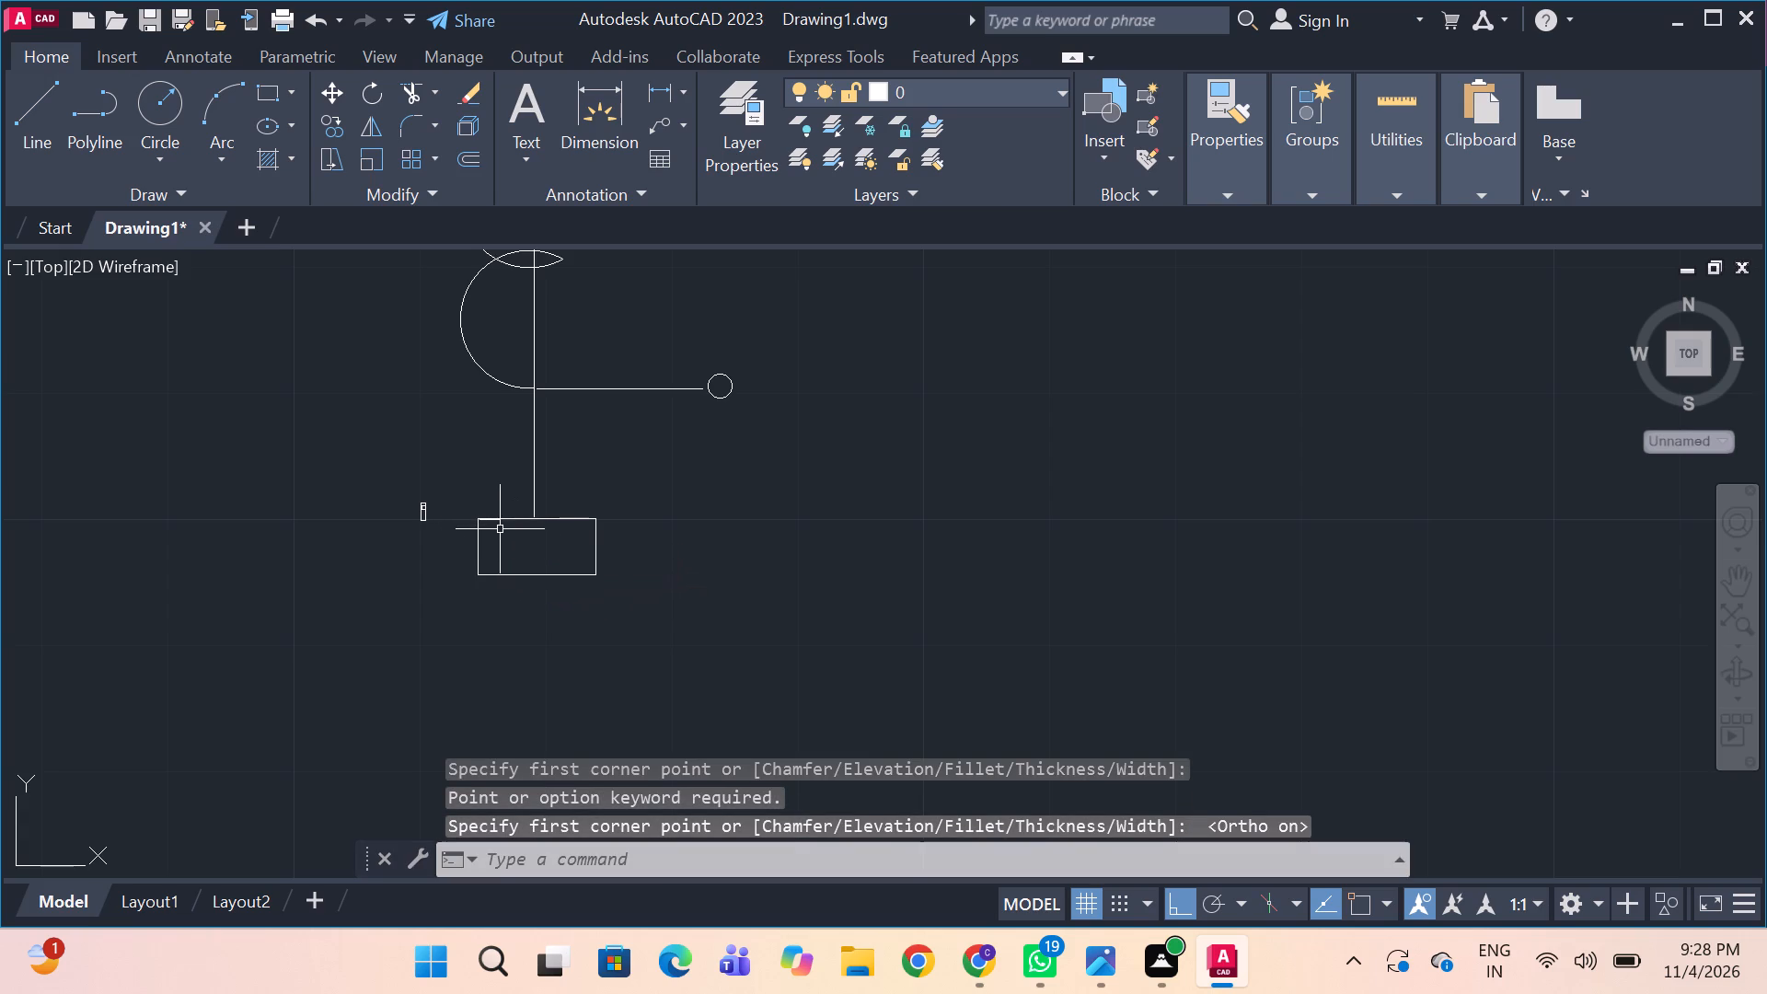
Start another rectangle for the VCB symbol with Ortho off.
key("space")
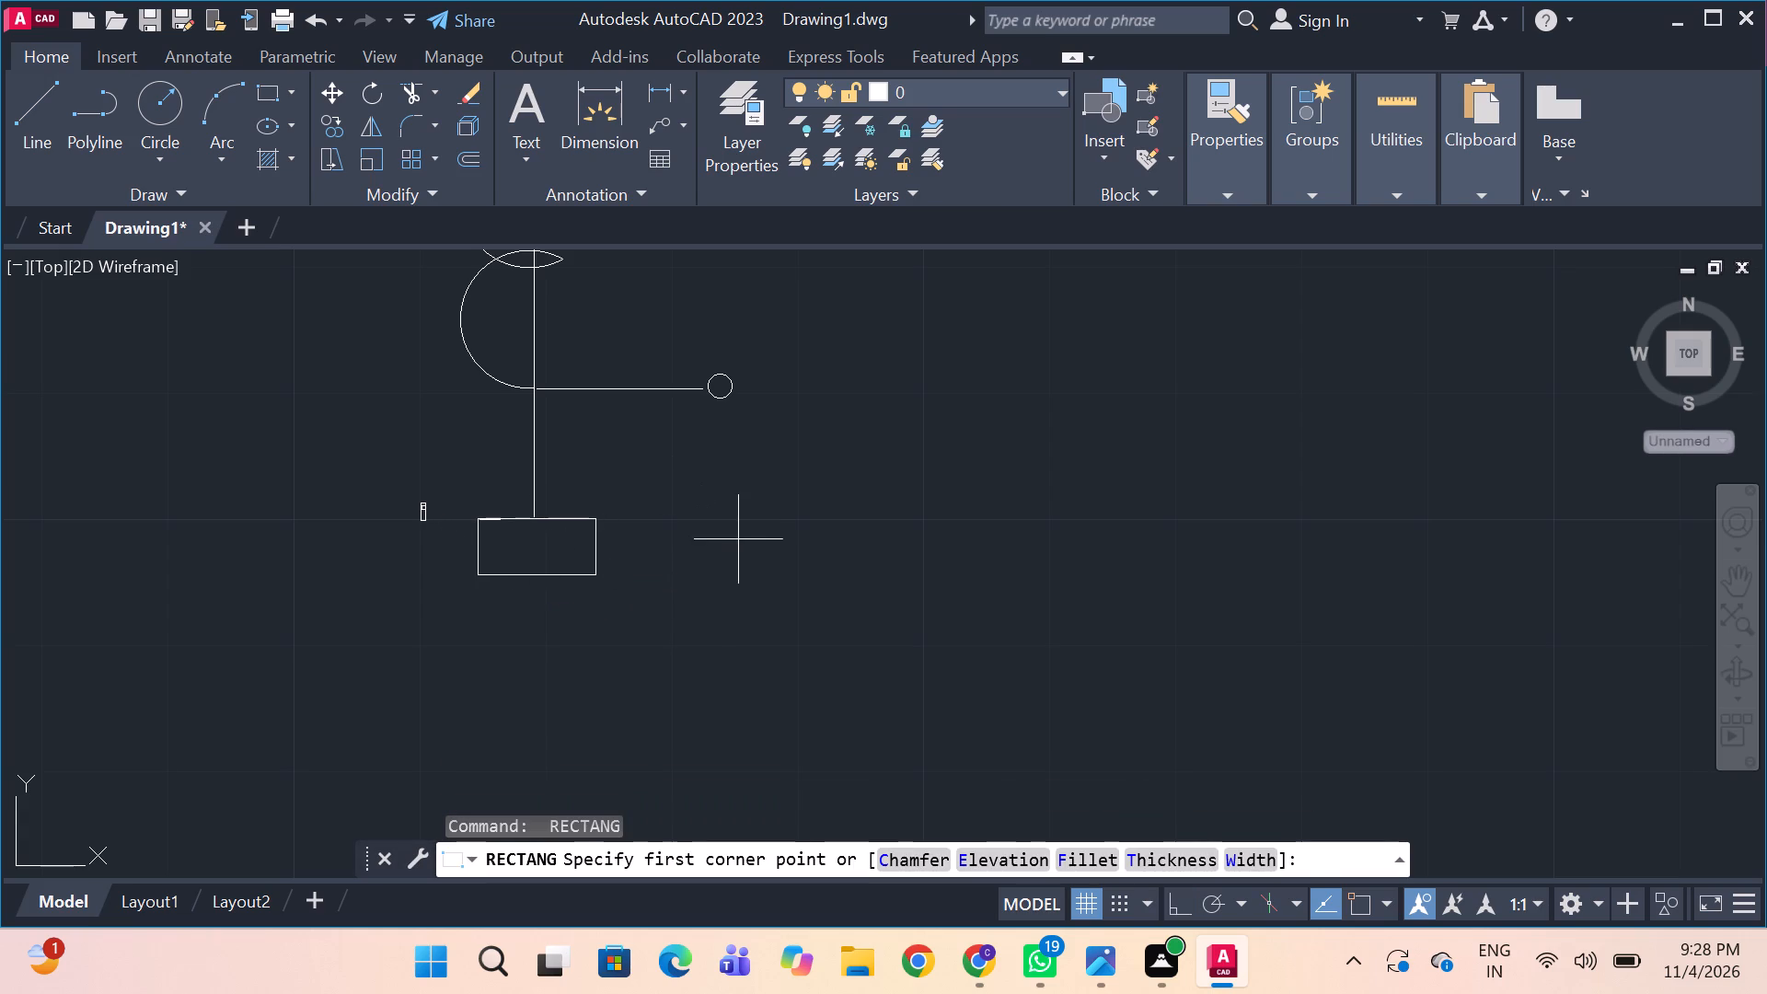
key("F8")
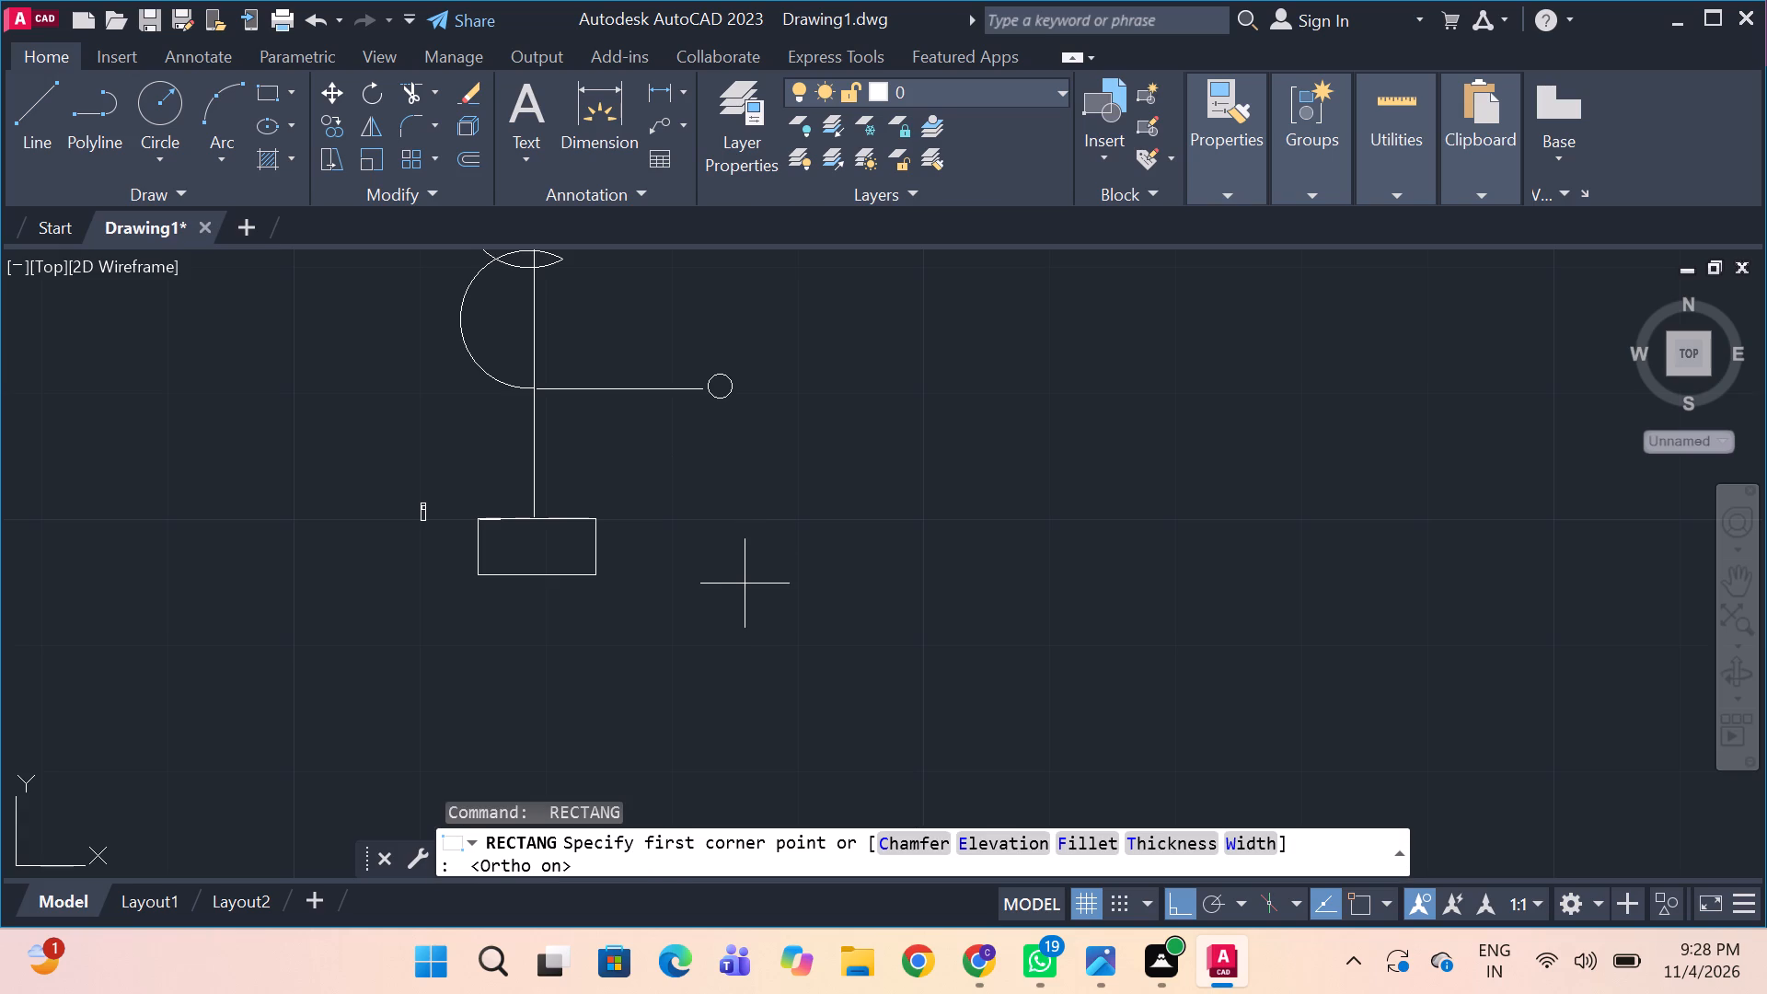
key("F8")
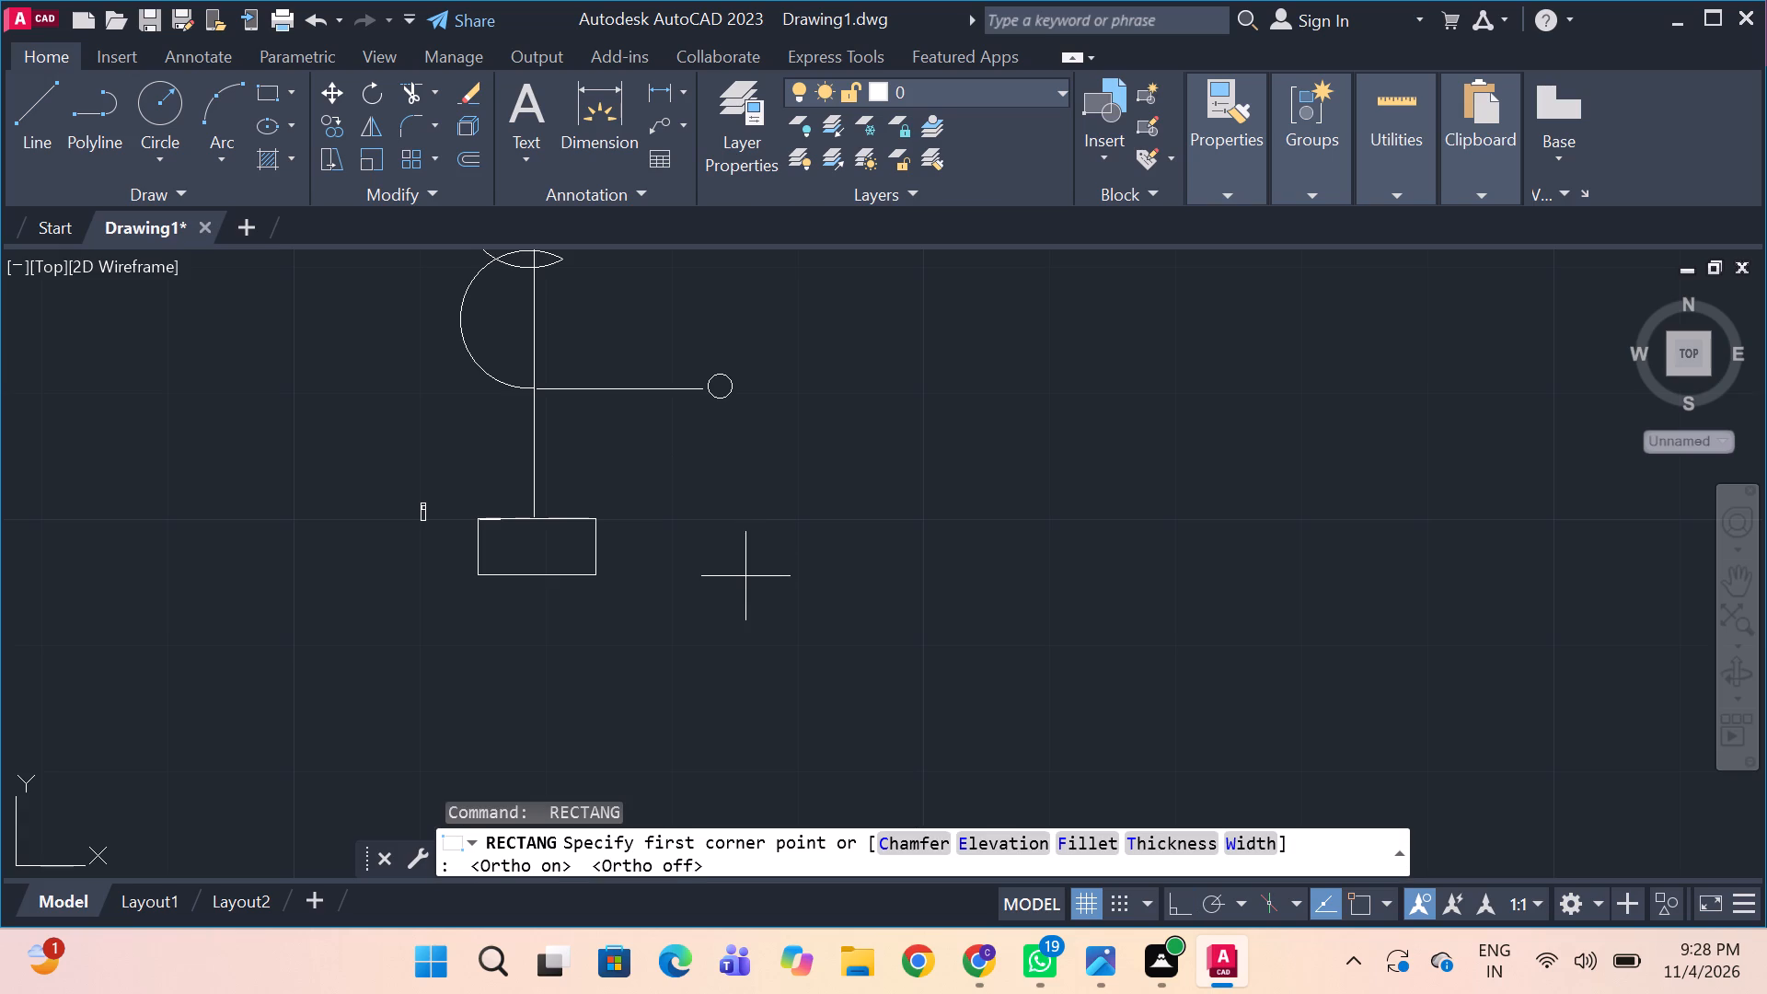
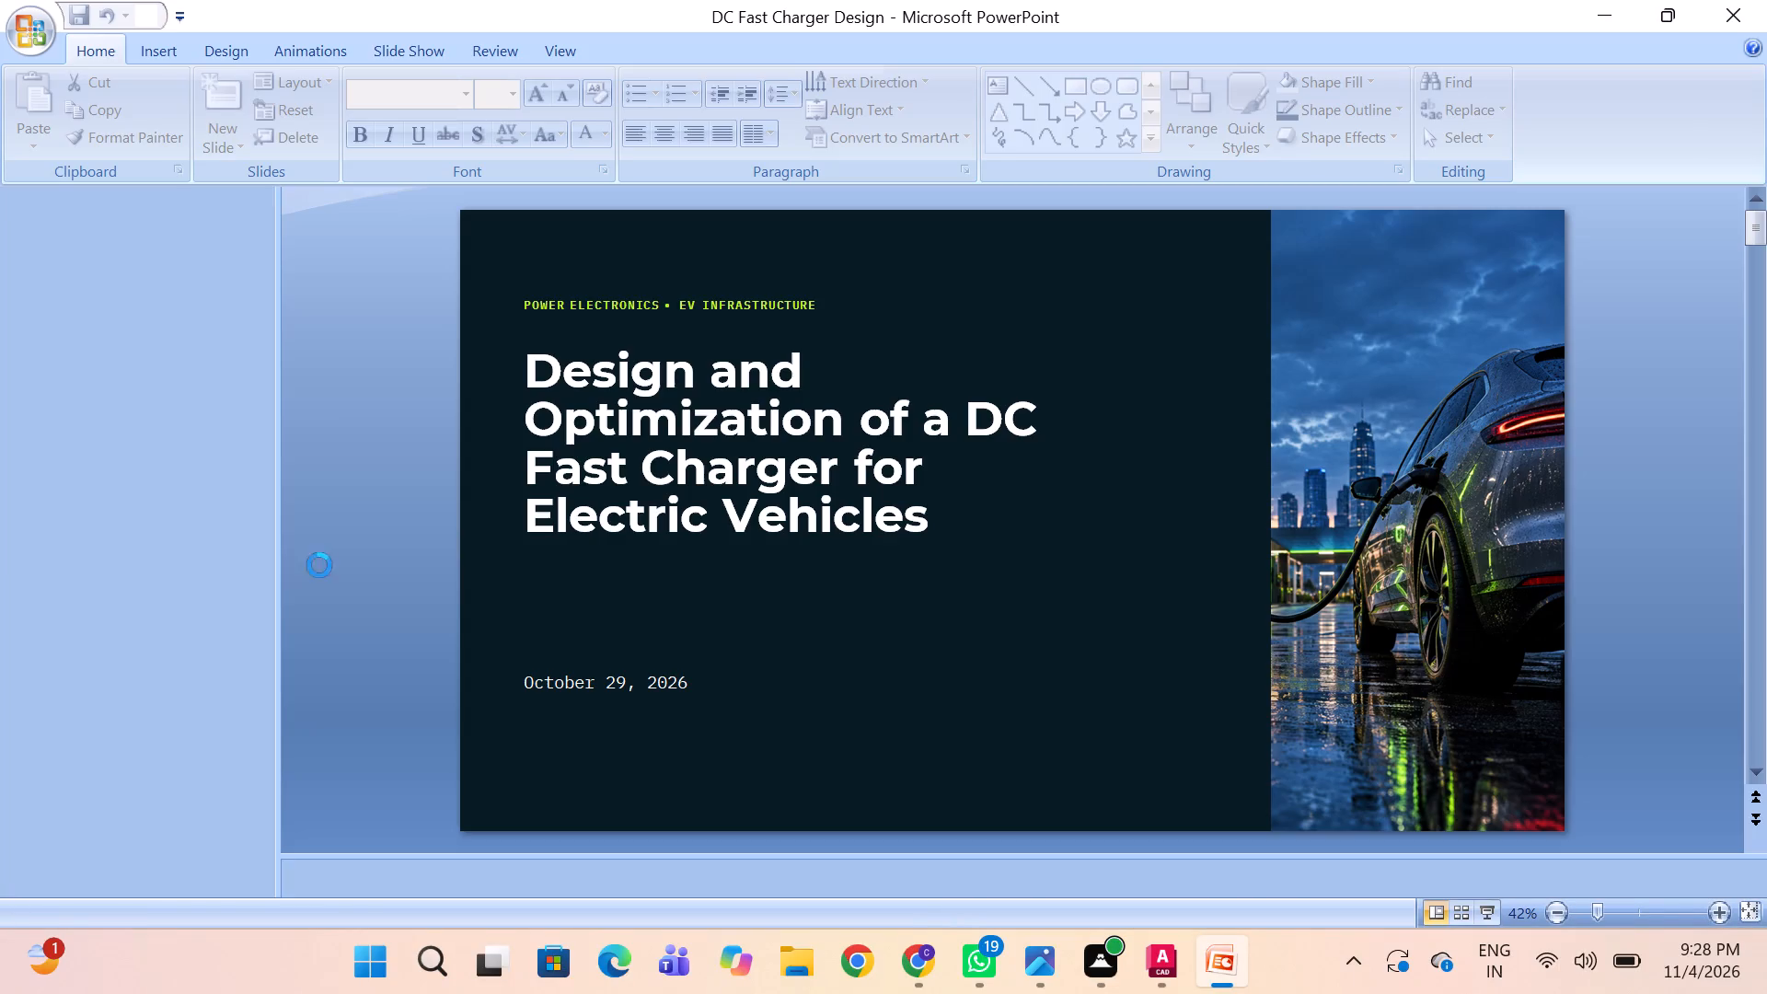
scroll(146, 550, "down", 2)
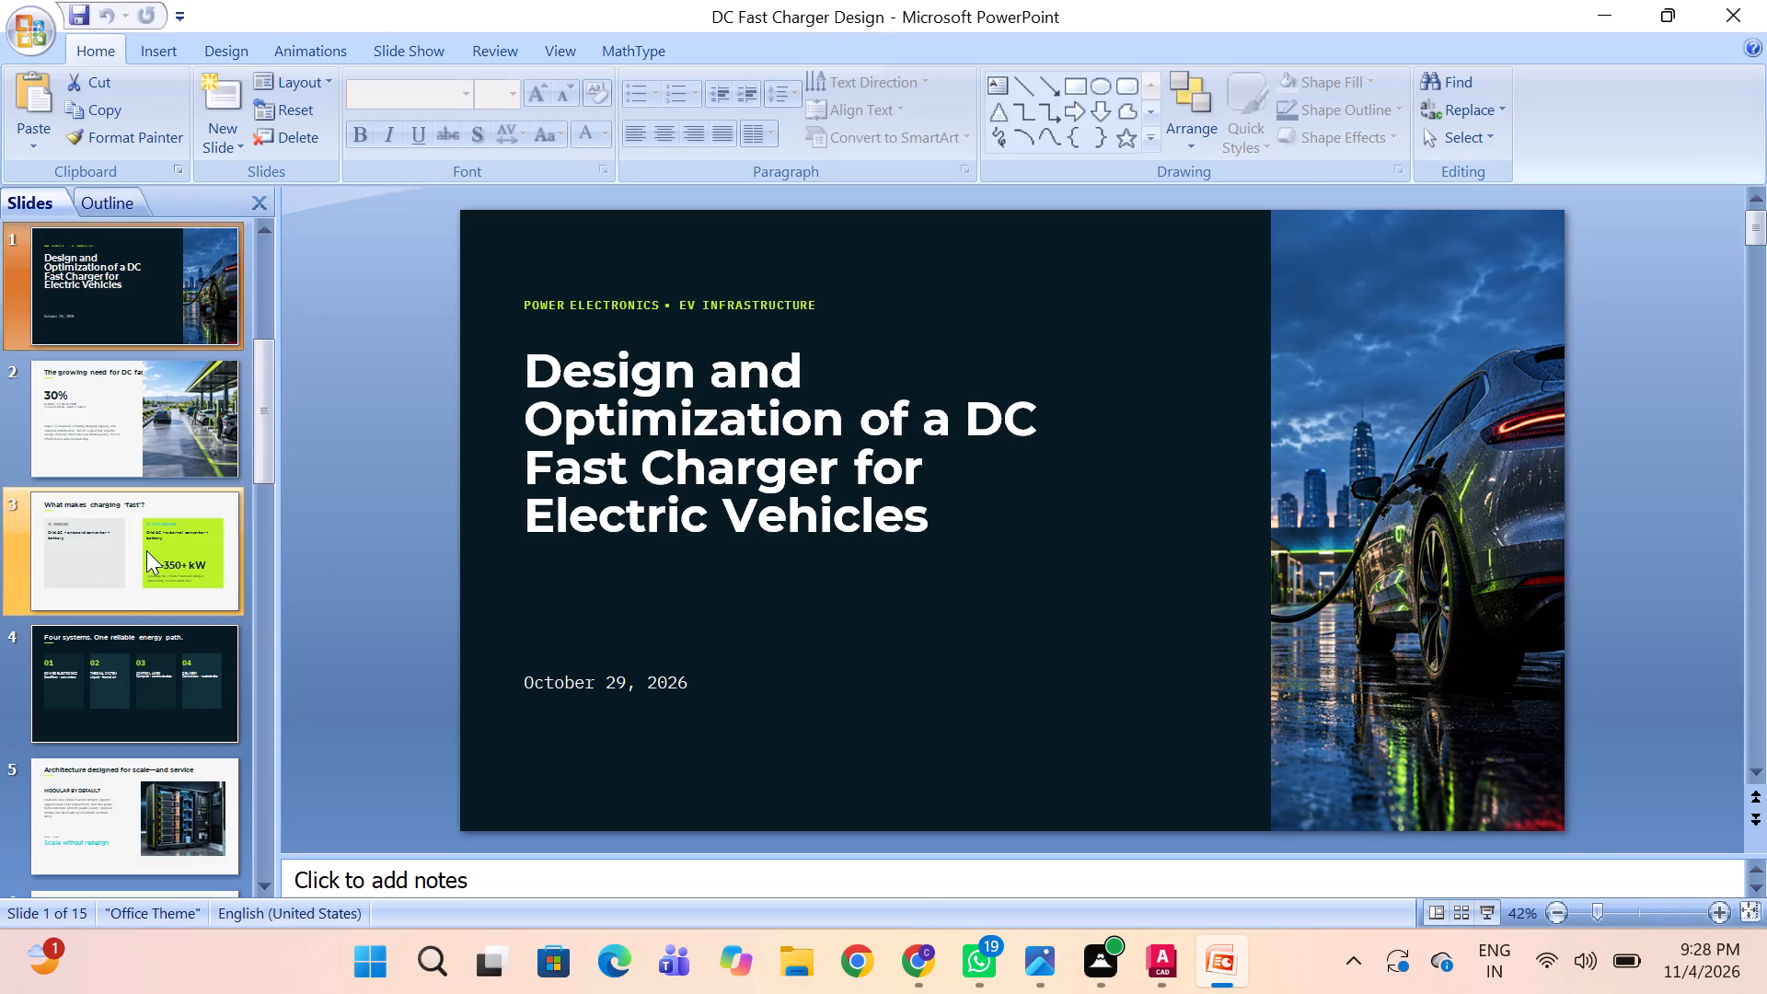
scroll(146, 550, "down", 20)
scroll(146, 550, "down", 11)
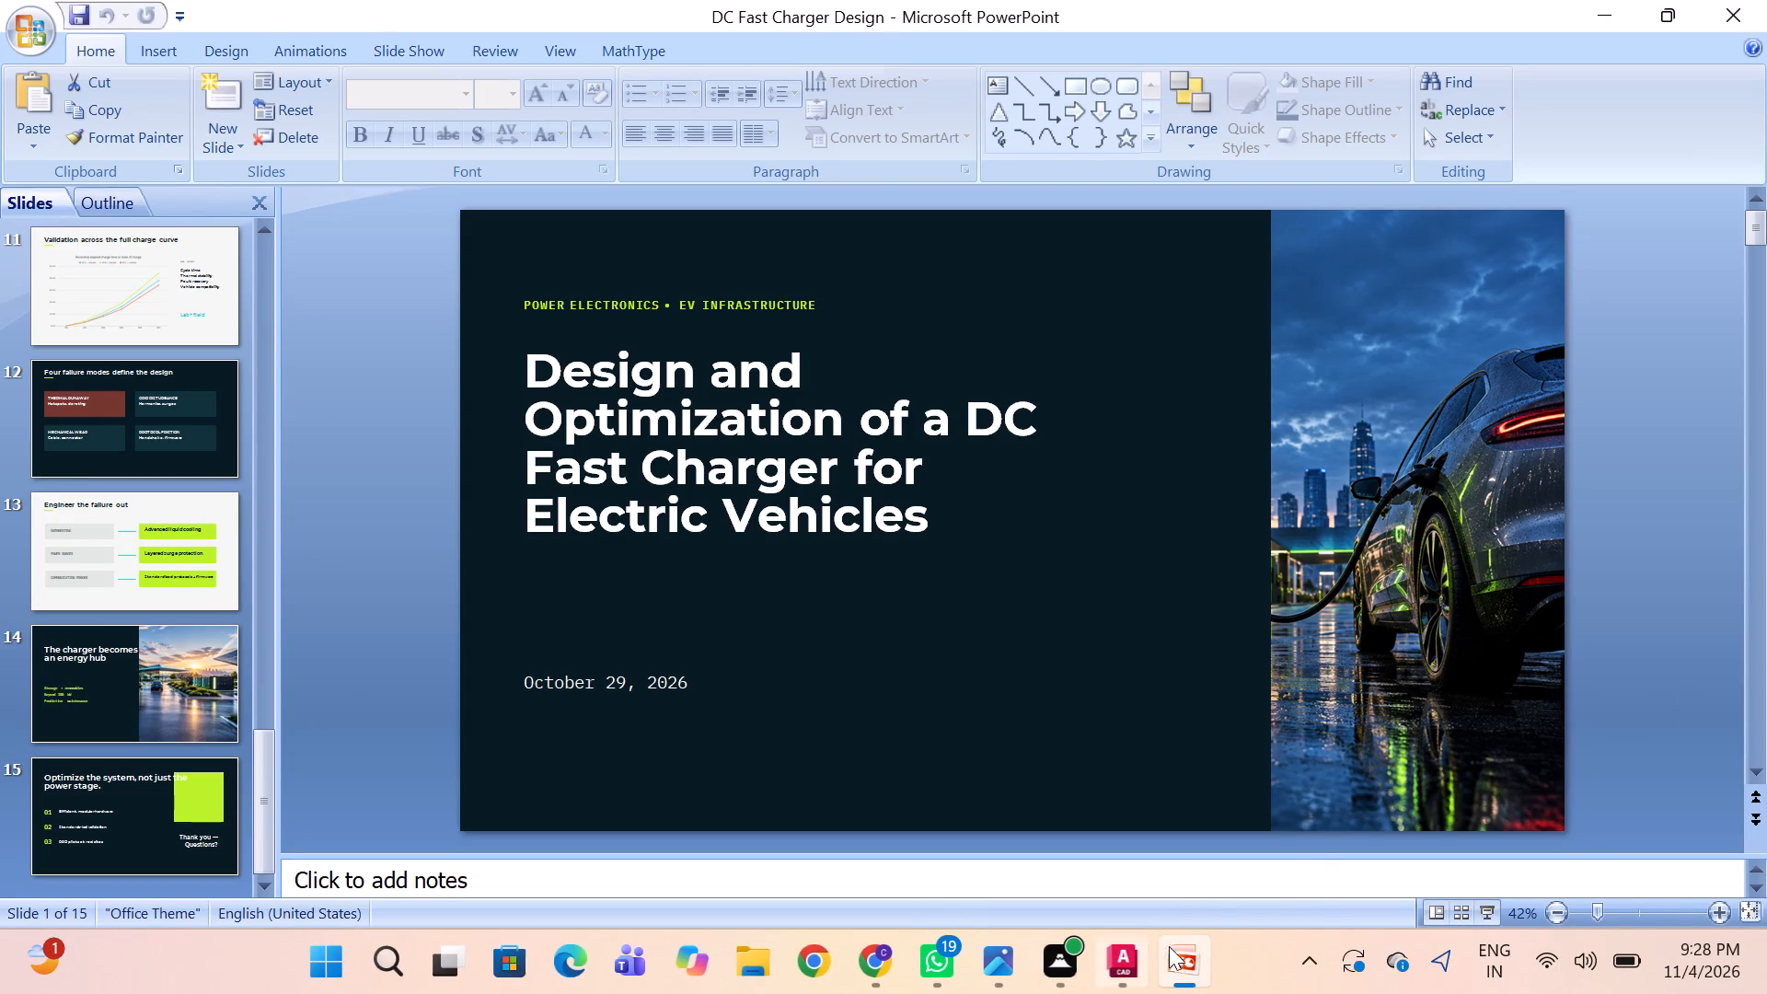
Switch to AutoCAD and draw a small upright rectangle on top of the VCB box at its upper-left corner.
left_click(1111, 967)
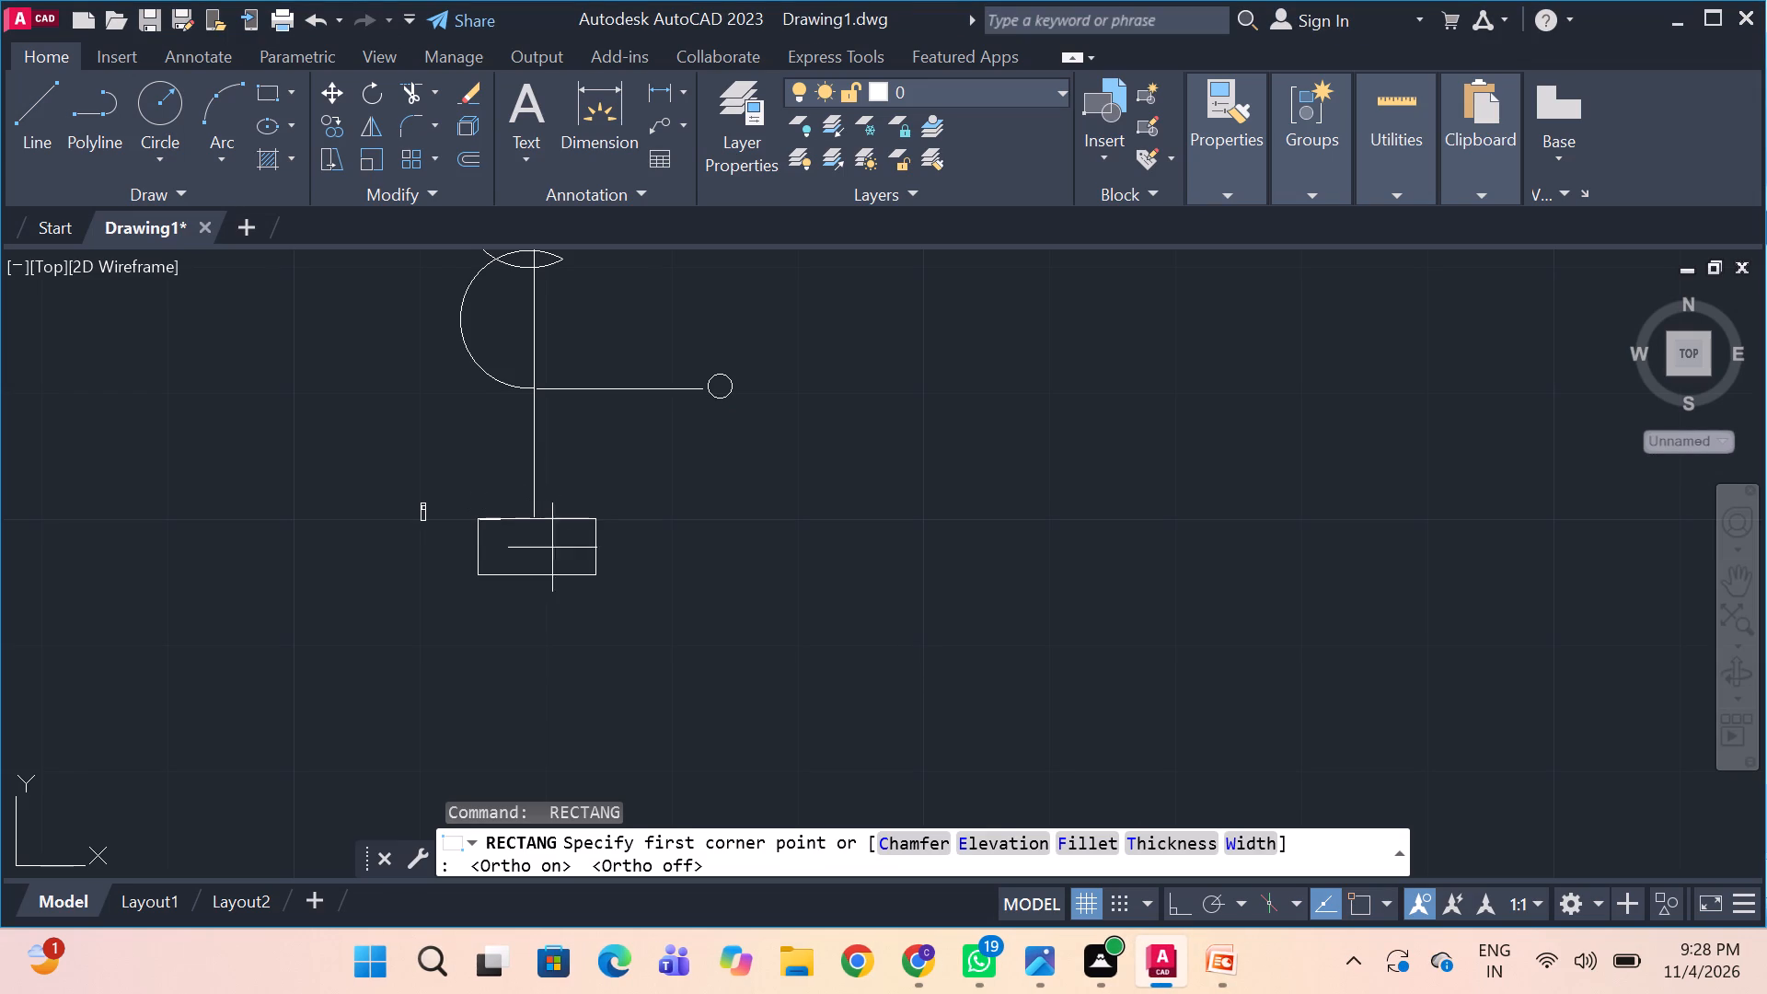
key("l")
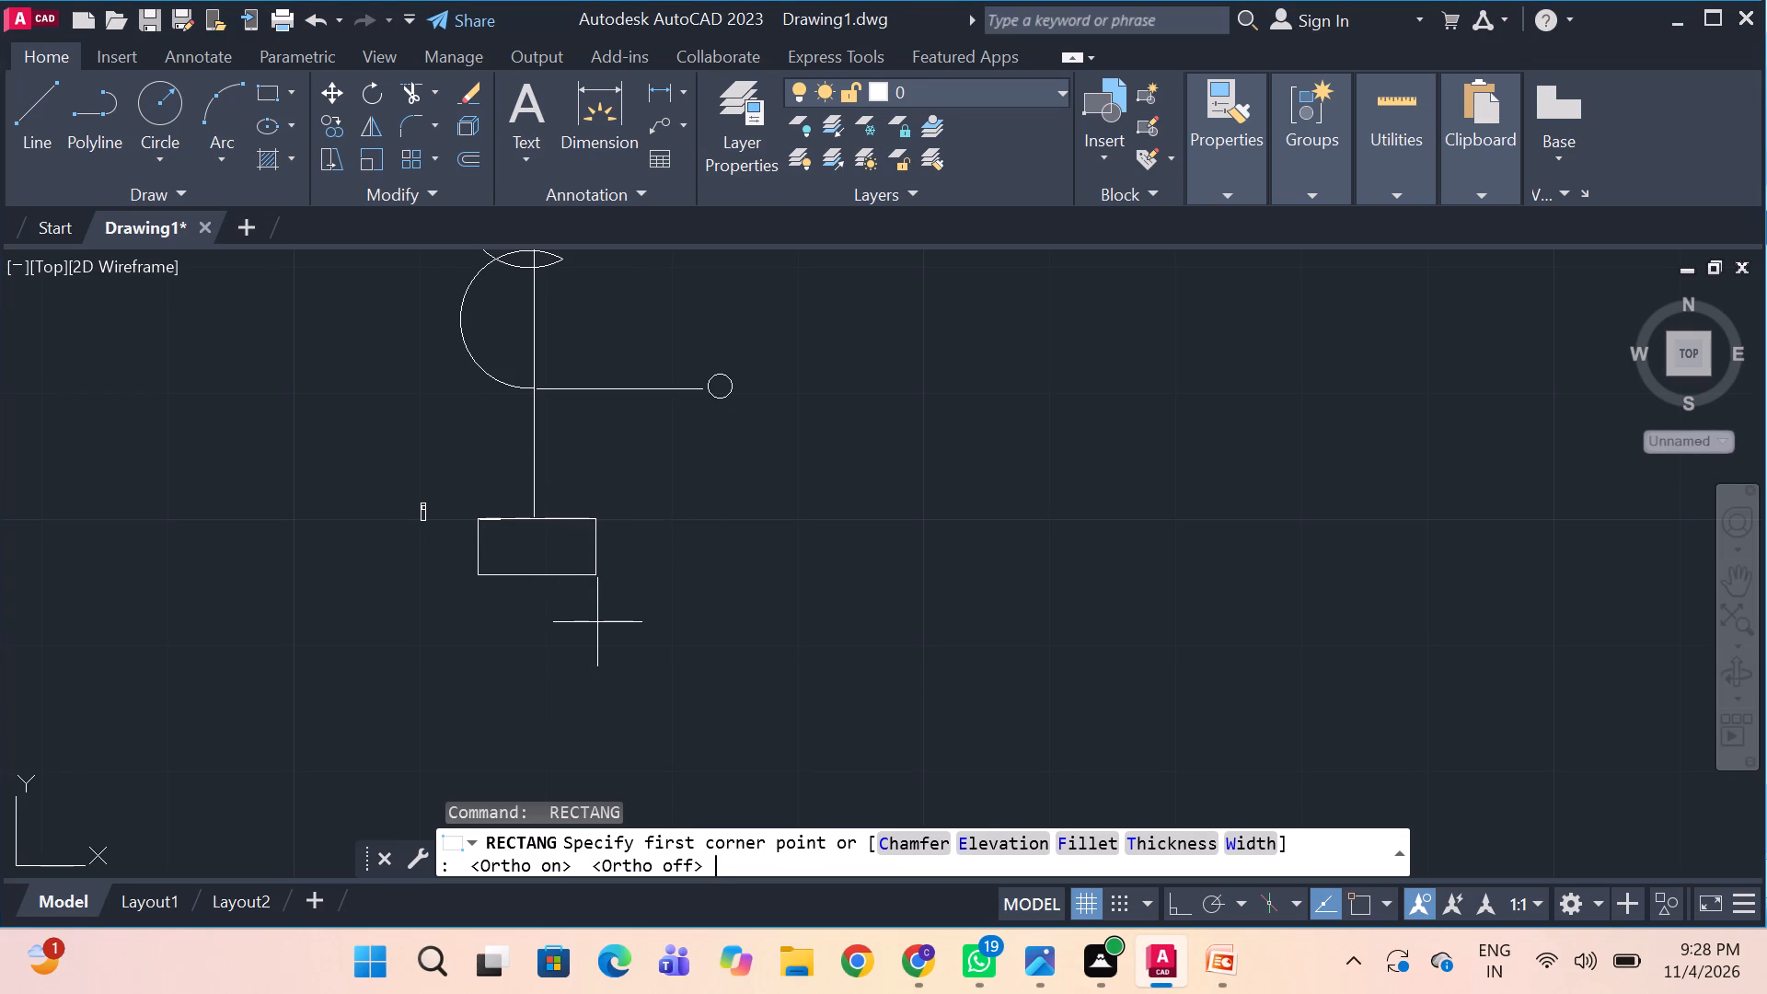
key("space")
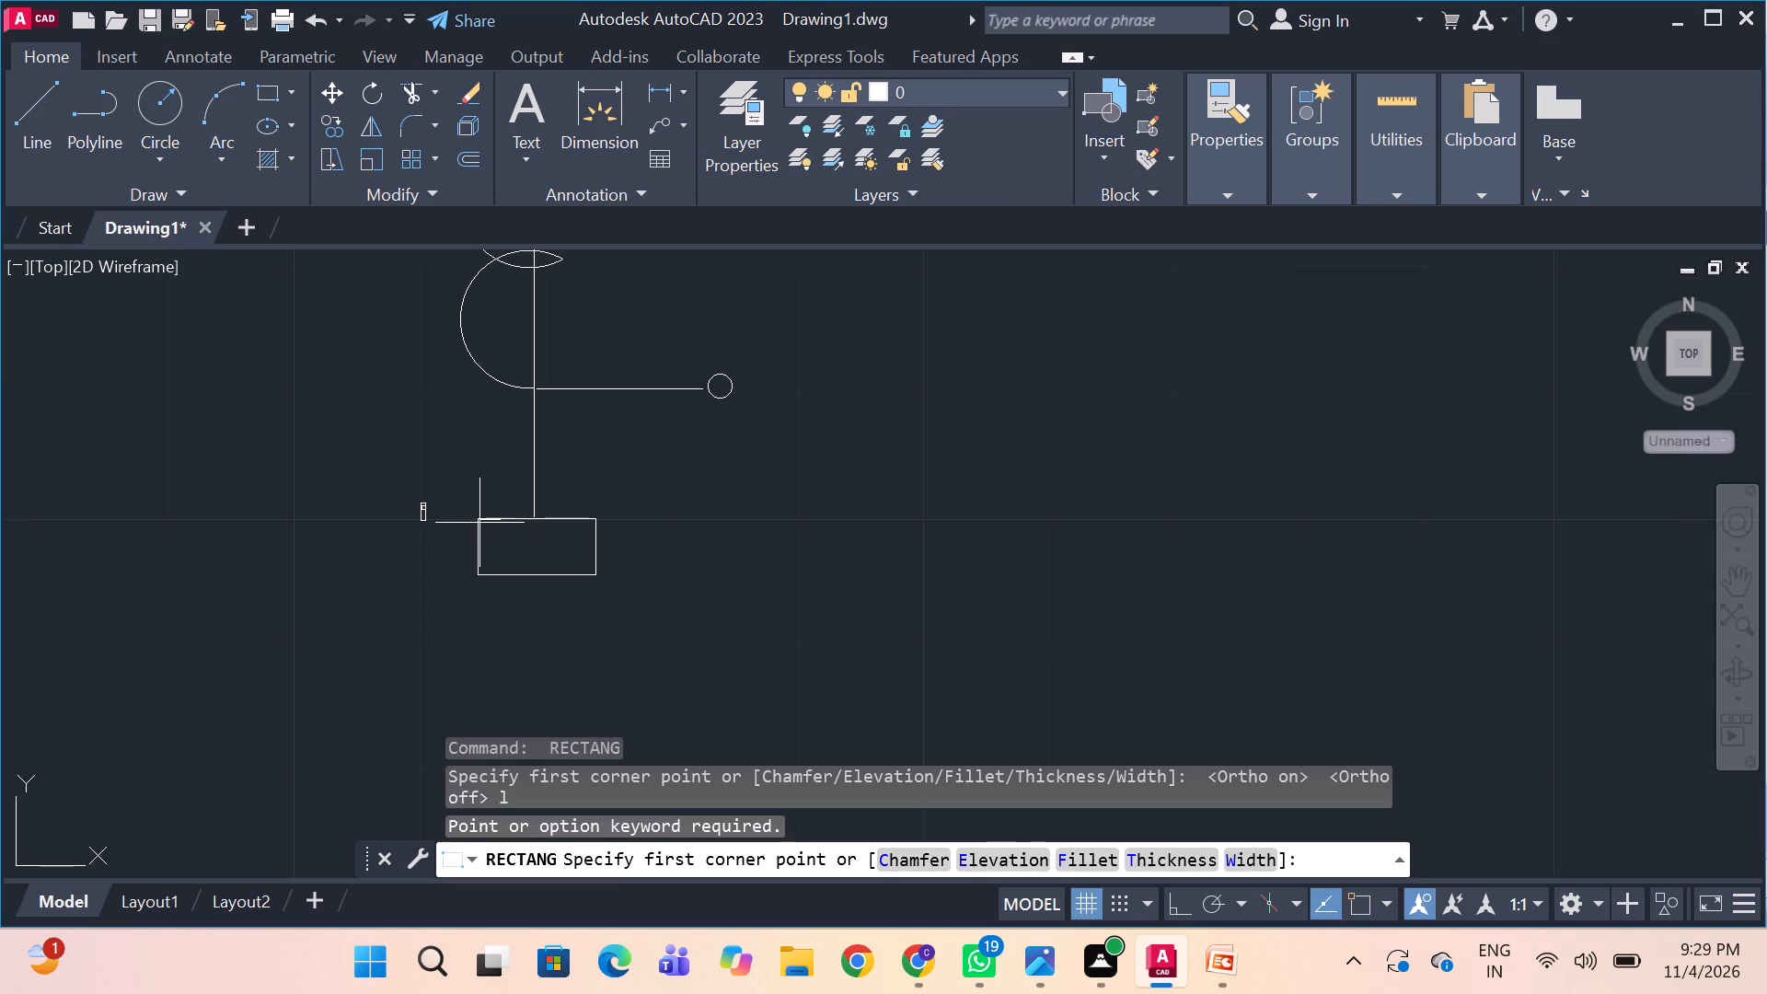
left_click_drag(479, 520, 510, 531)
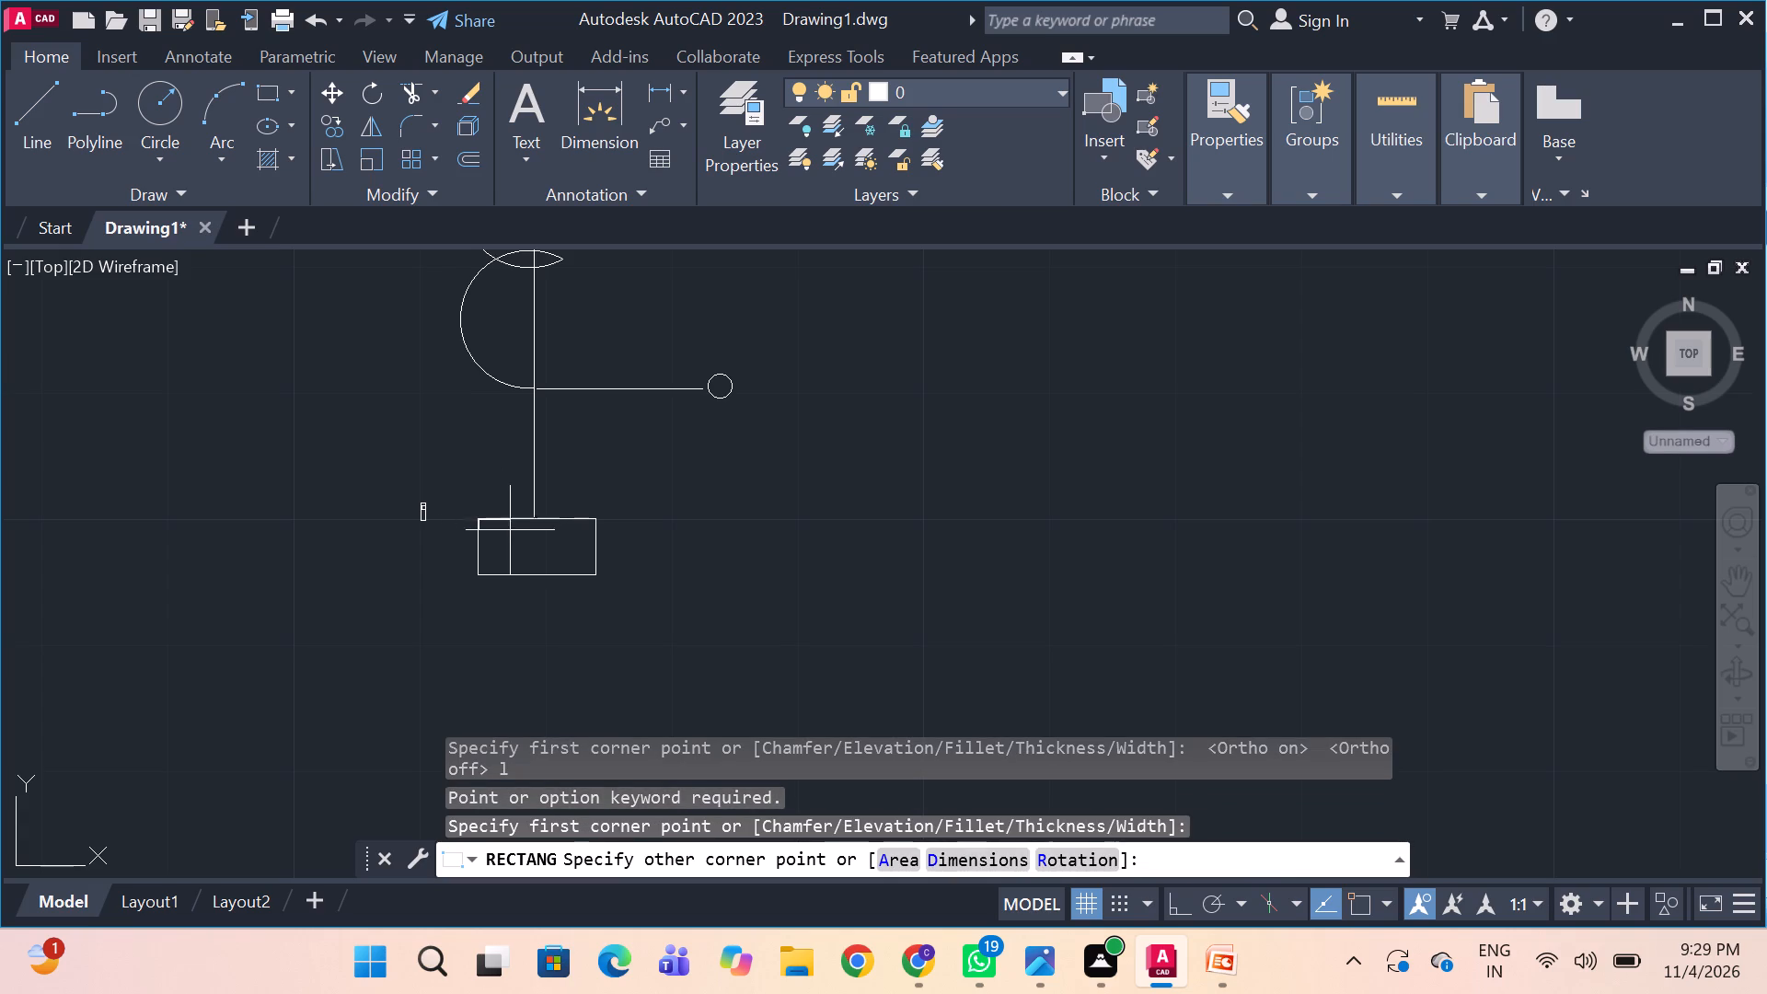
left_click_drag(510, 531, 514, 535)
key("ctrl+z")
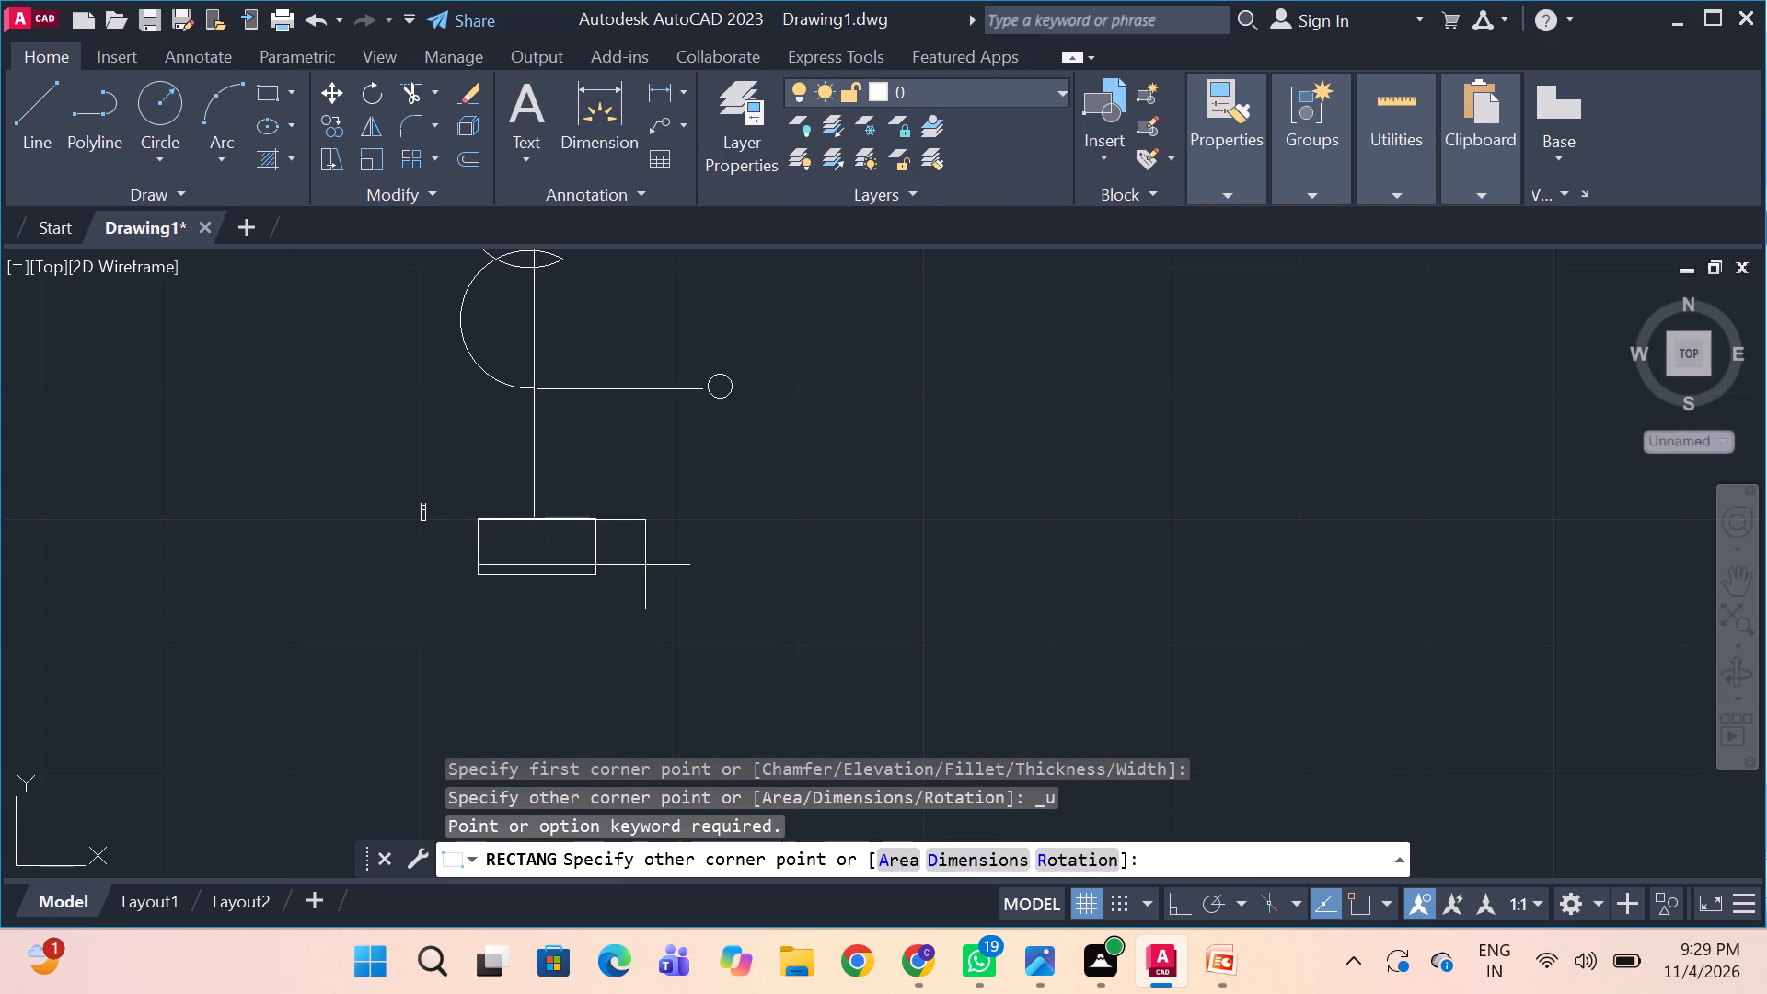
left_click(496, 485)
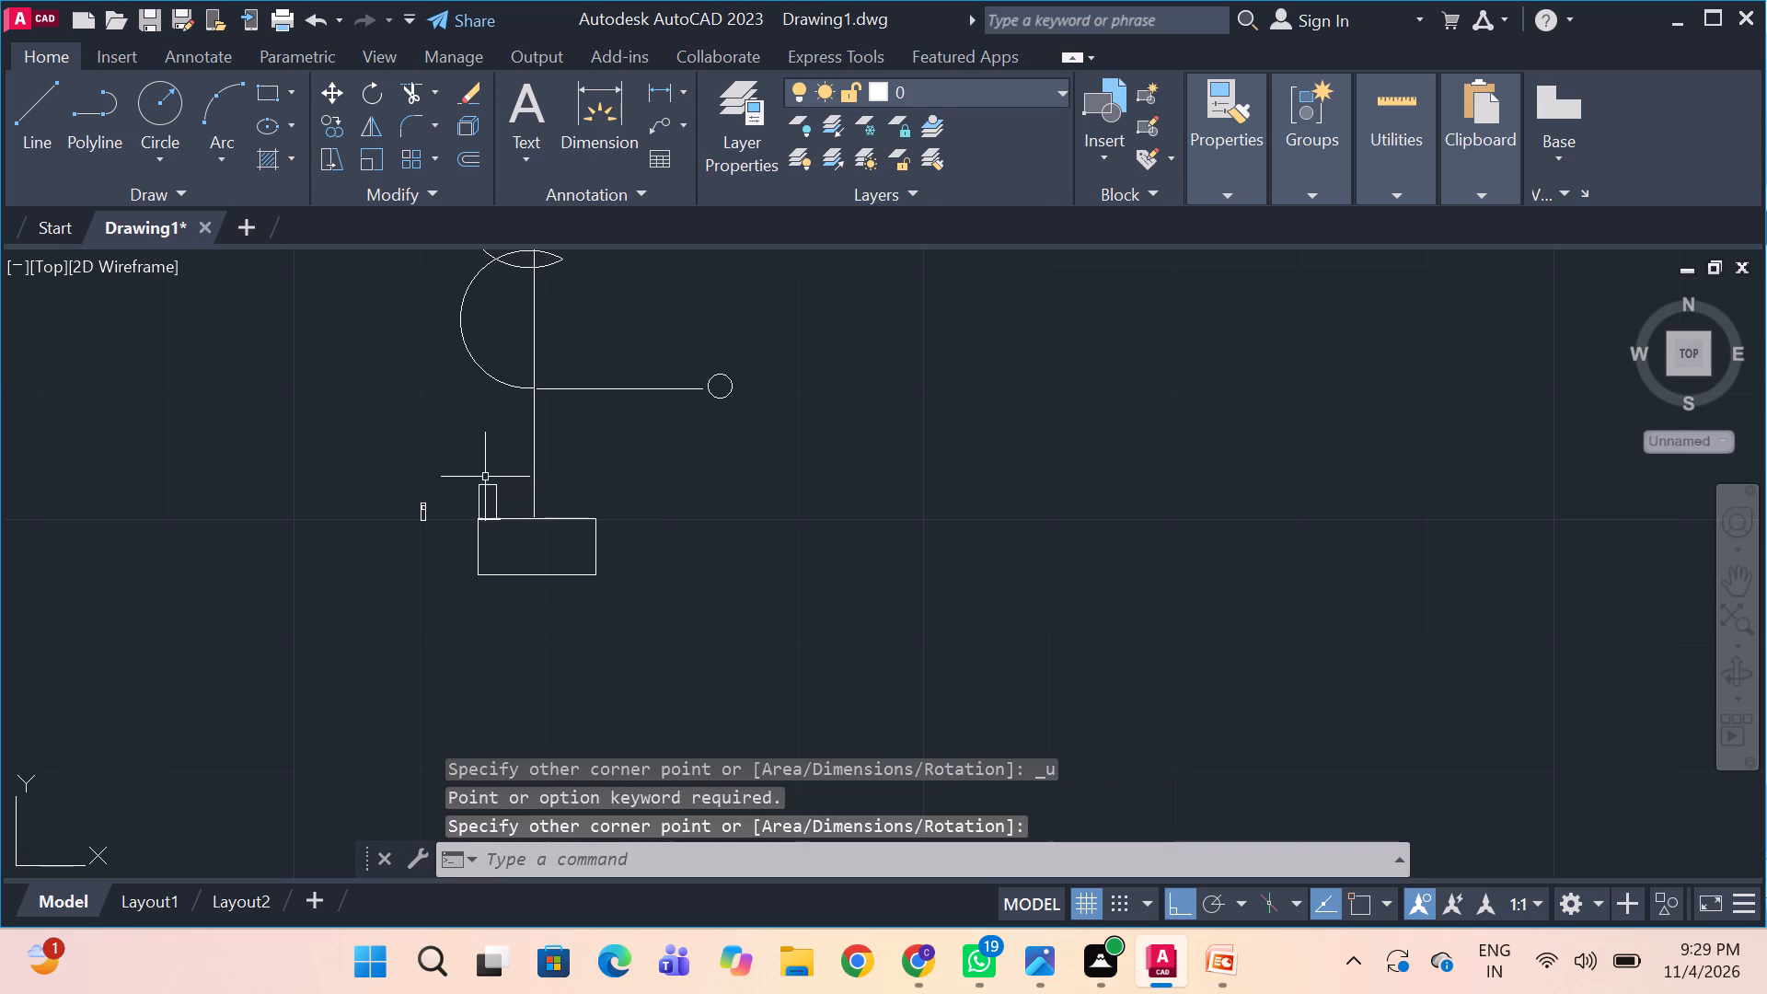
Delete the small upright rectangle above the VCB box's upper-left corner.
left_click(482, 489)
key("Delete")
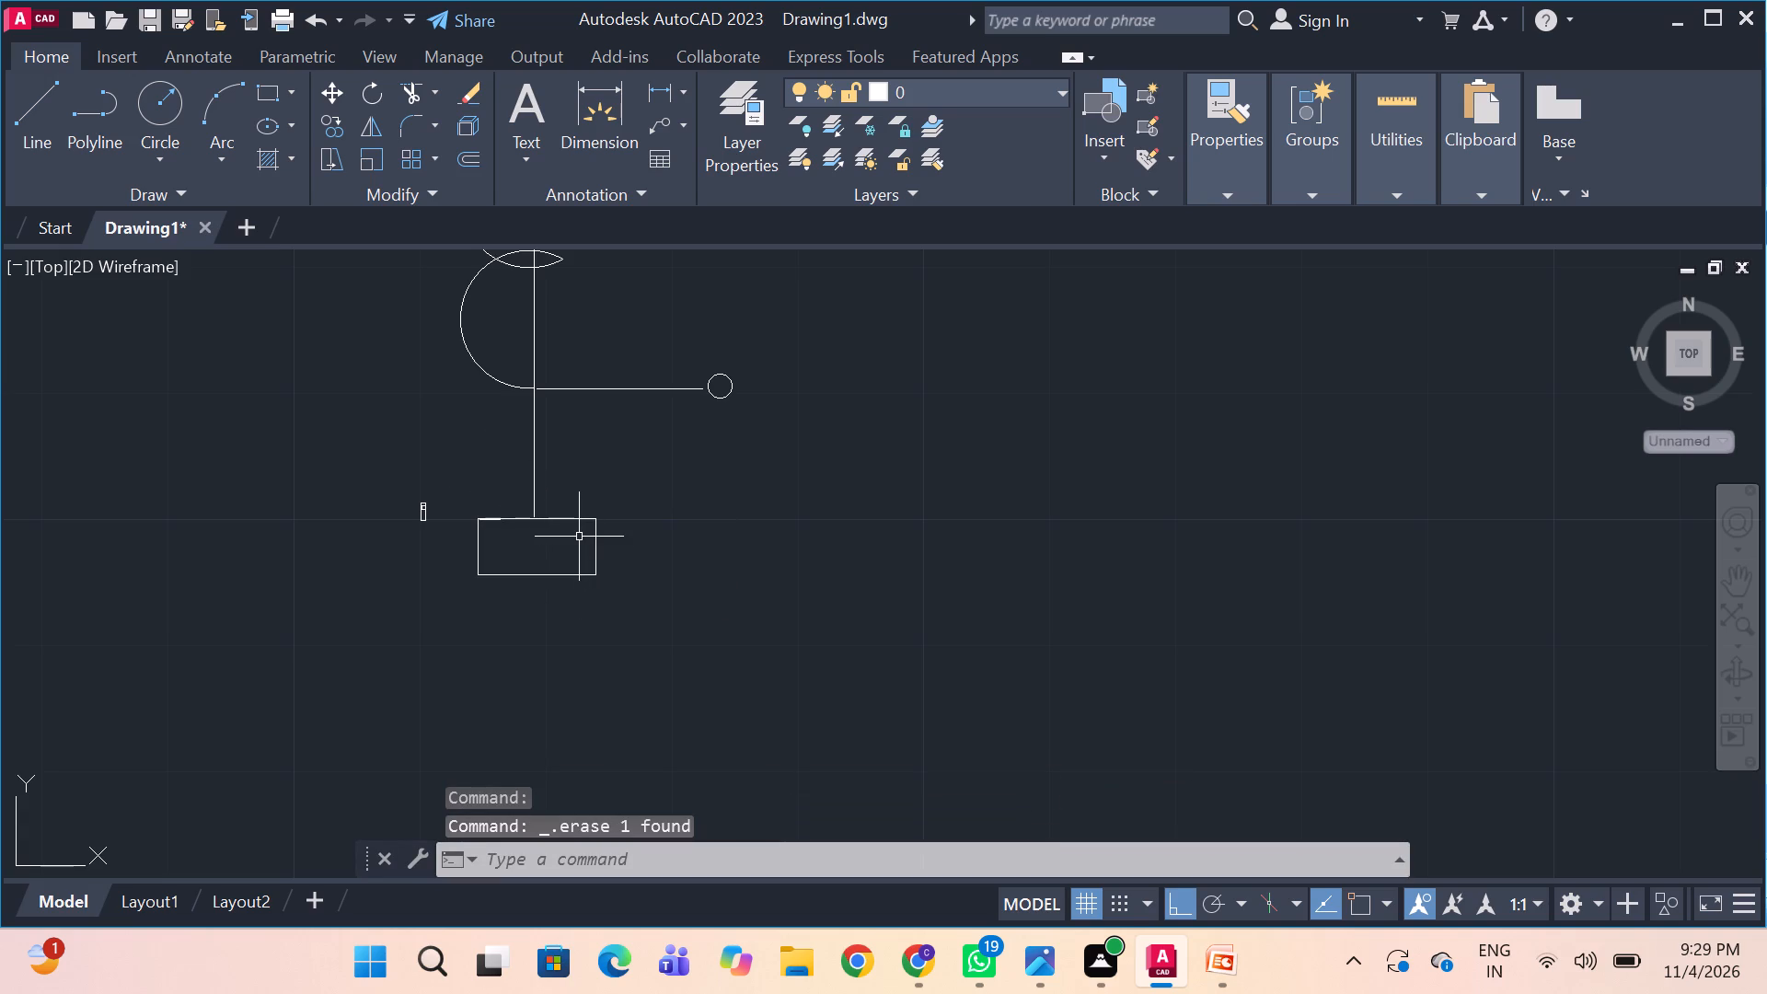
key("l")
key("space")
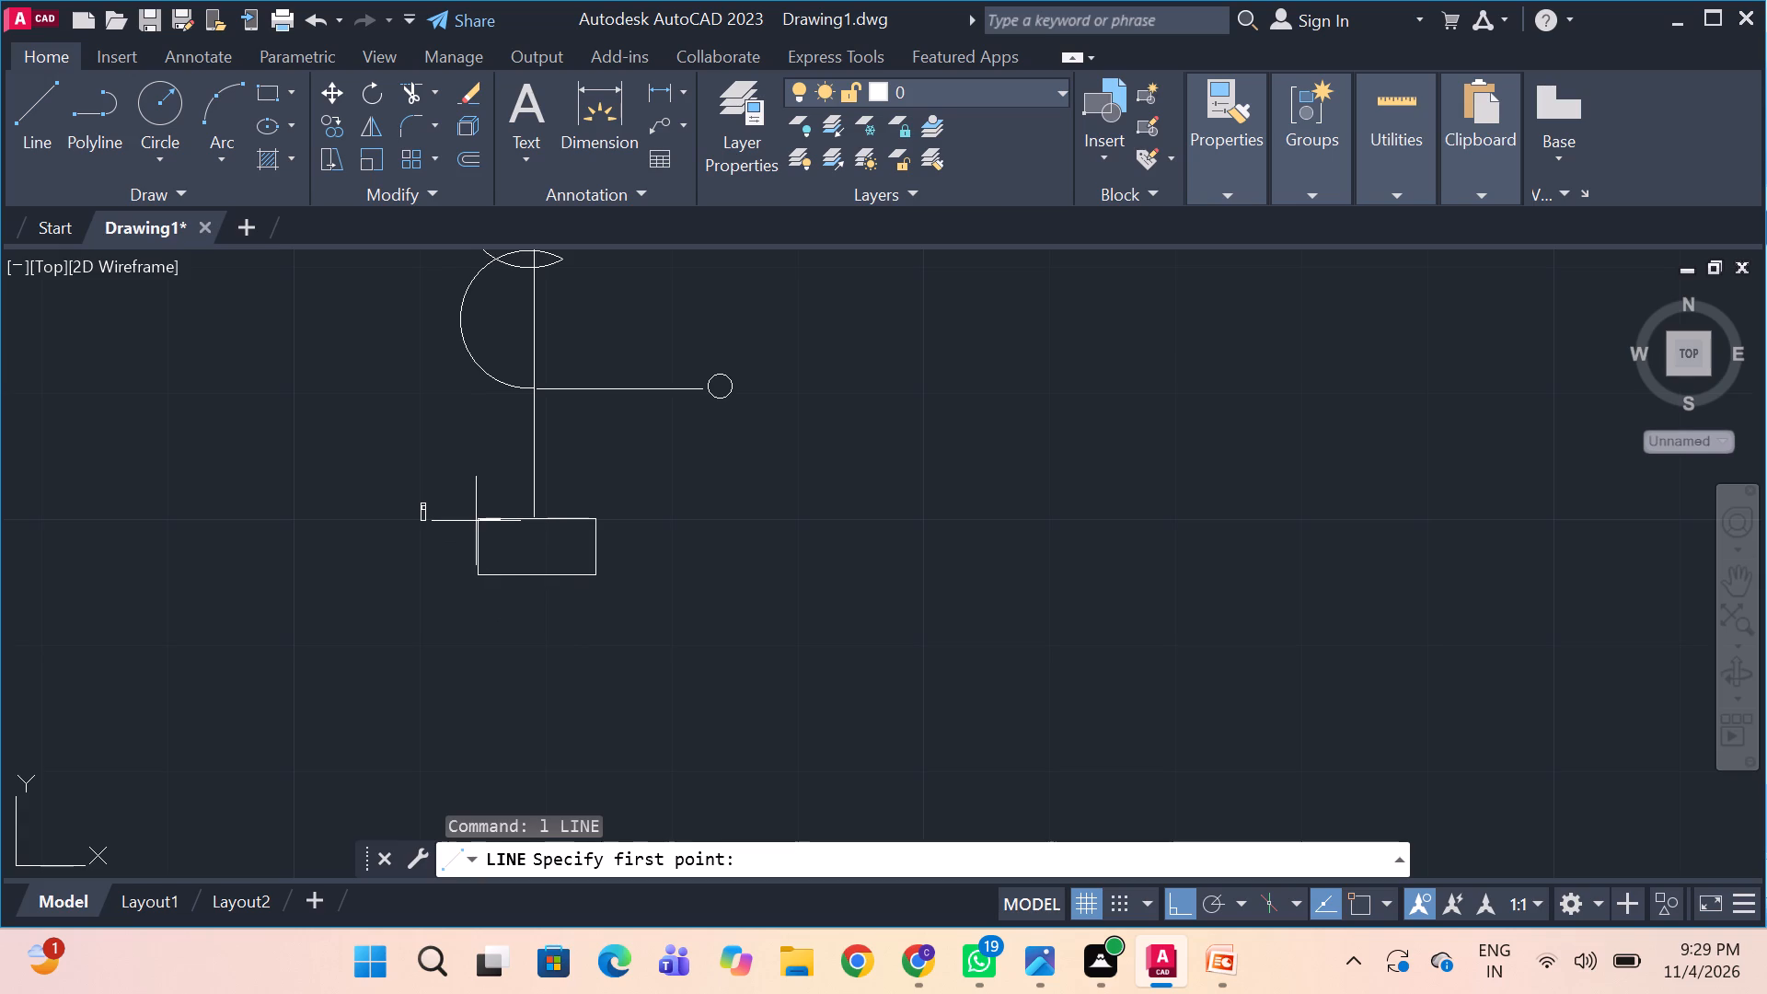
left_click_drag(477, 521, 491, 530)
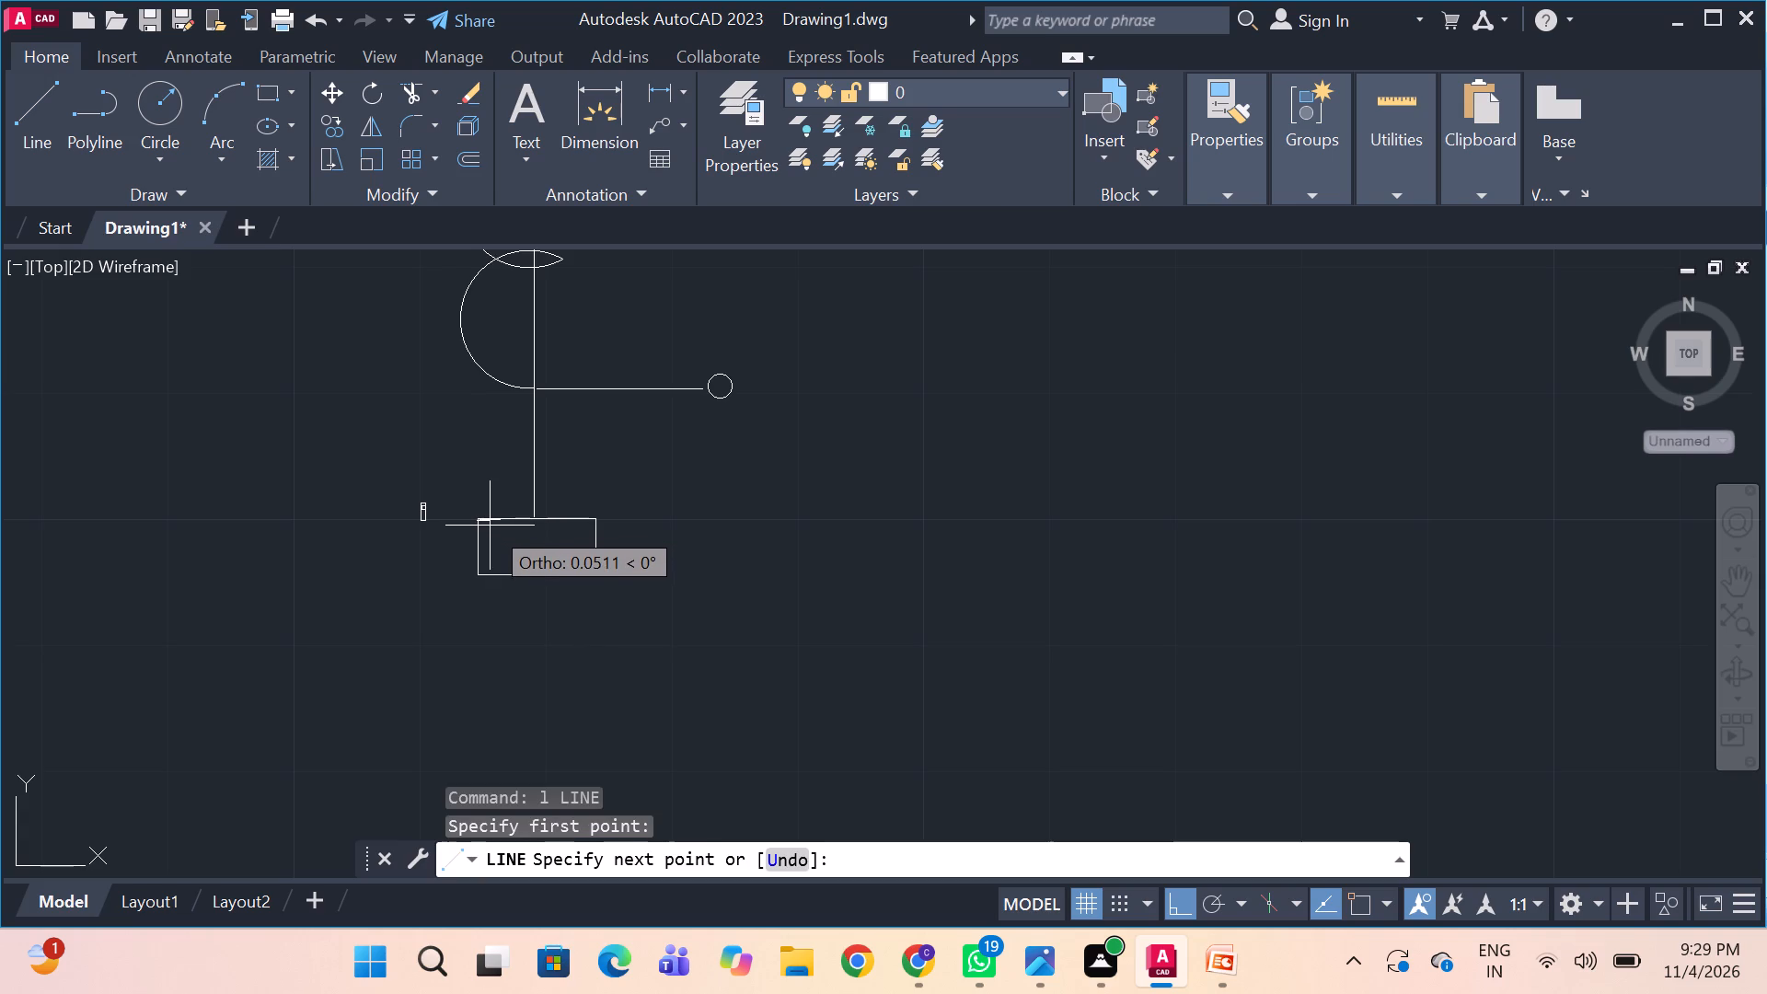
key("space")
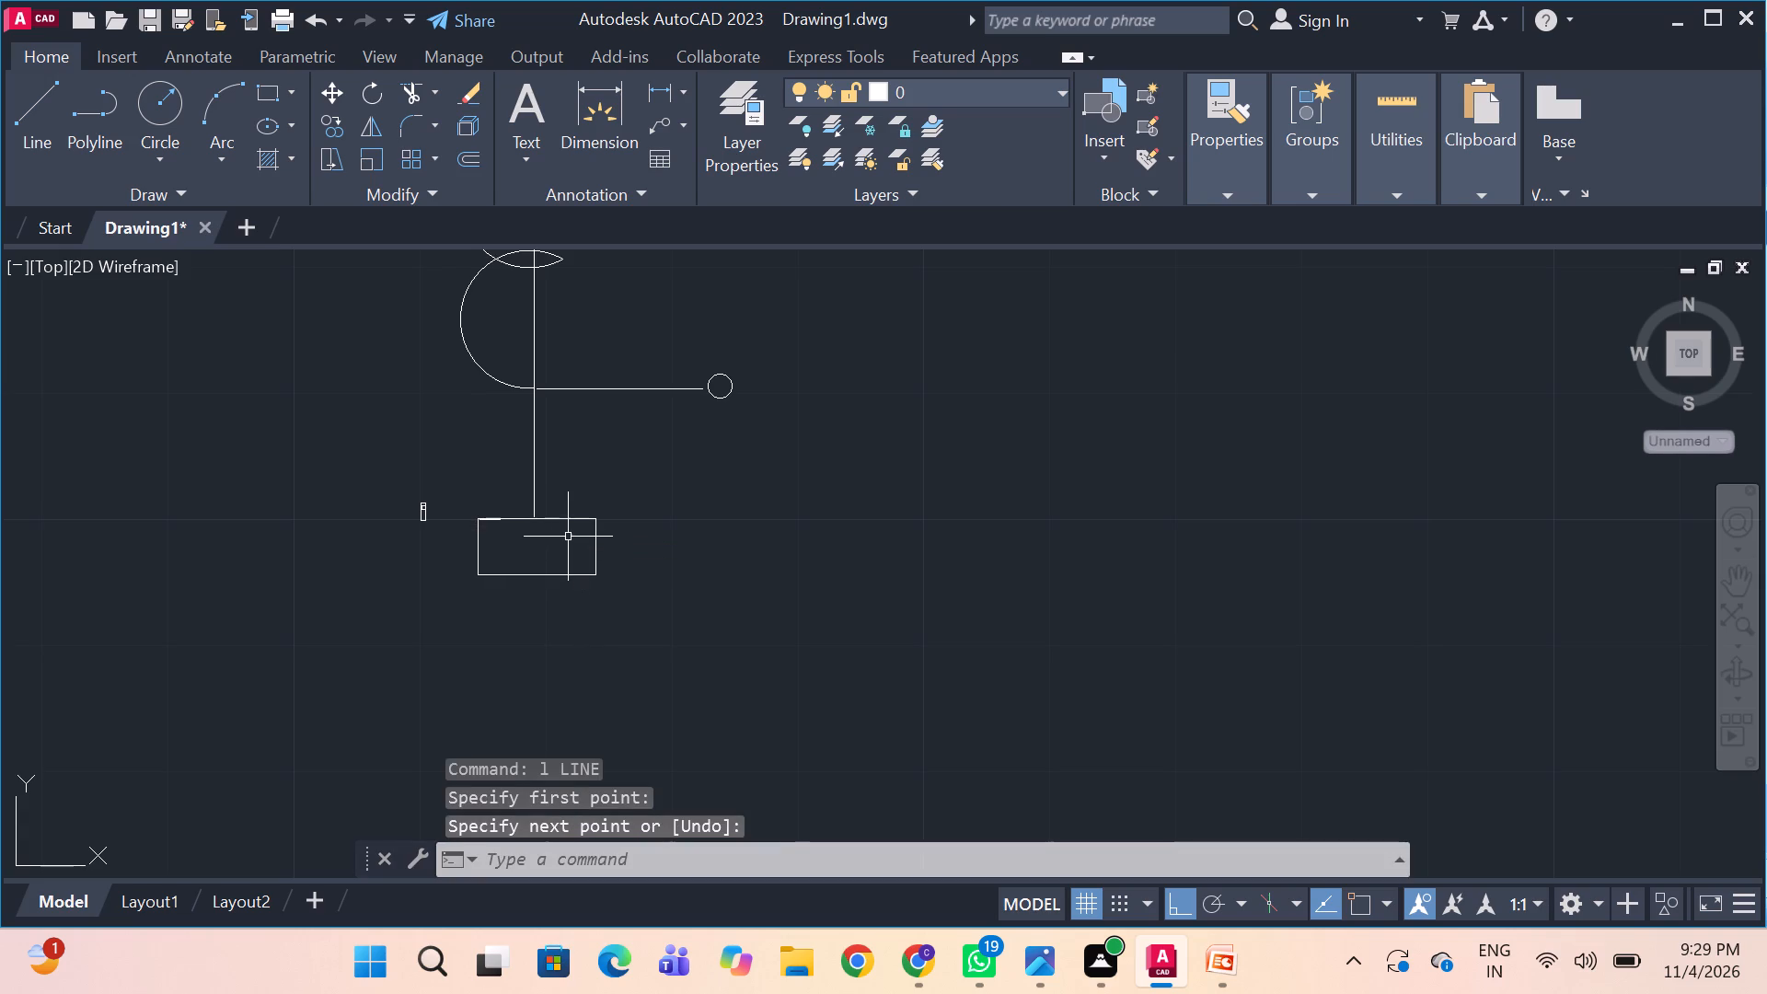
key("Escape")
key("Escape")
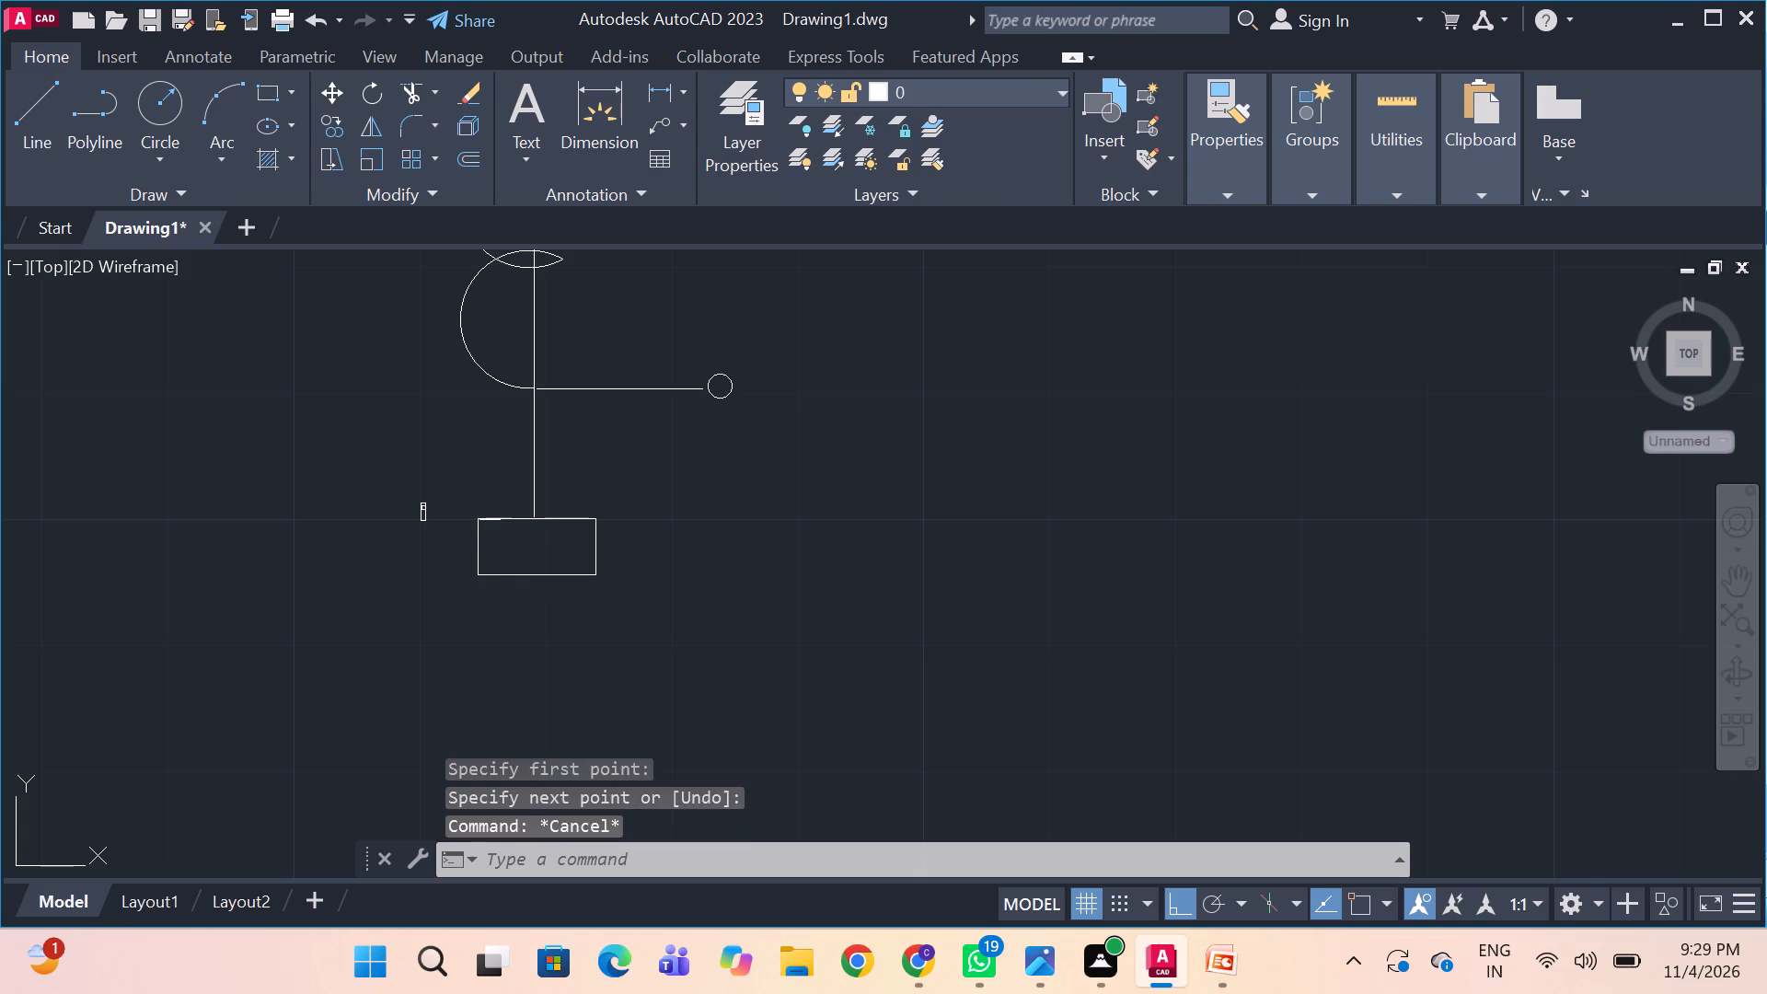
With Ortho off, draw a diagonal line across the VCB box from its upper-left to its lower-right corner.
key("l")
key("space")
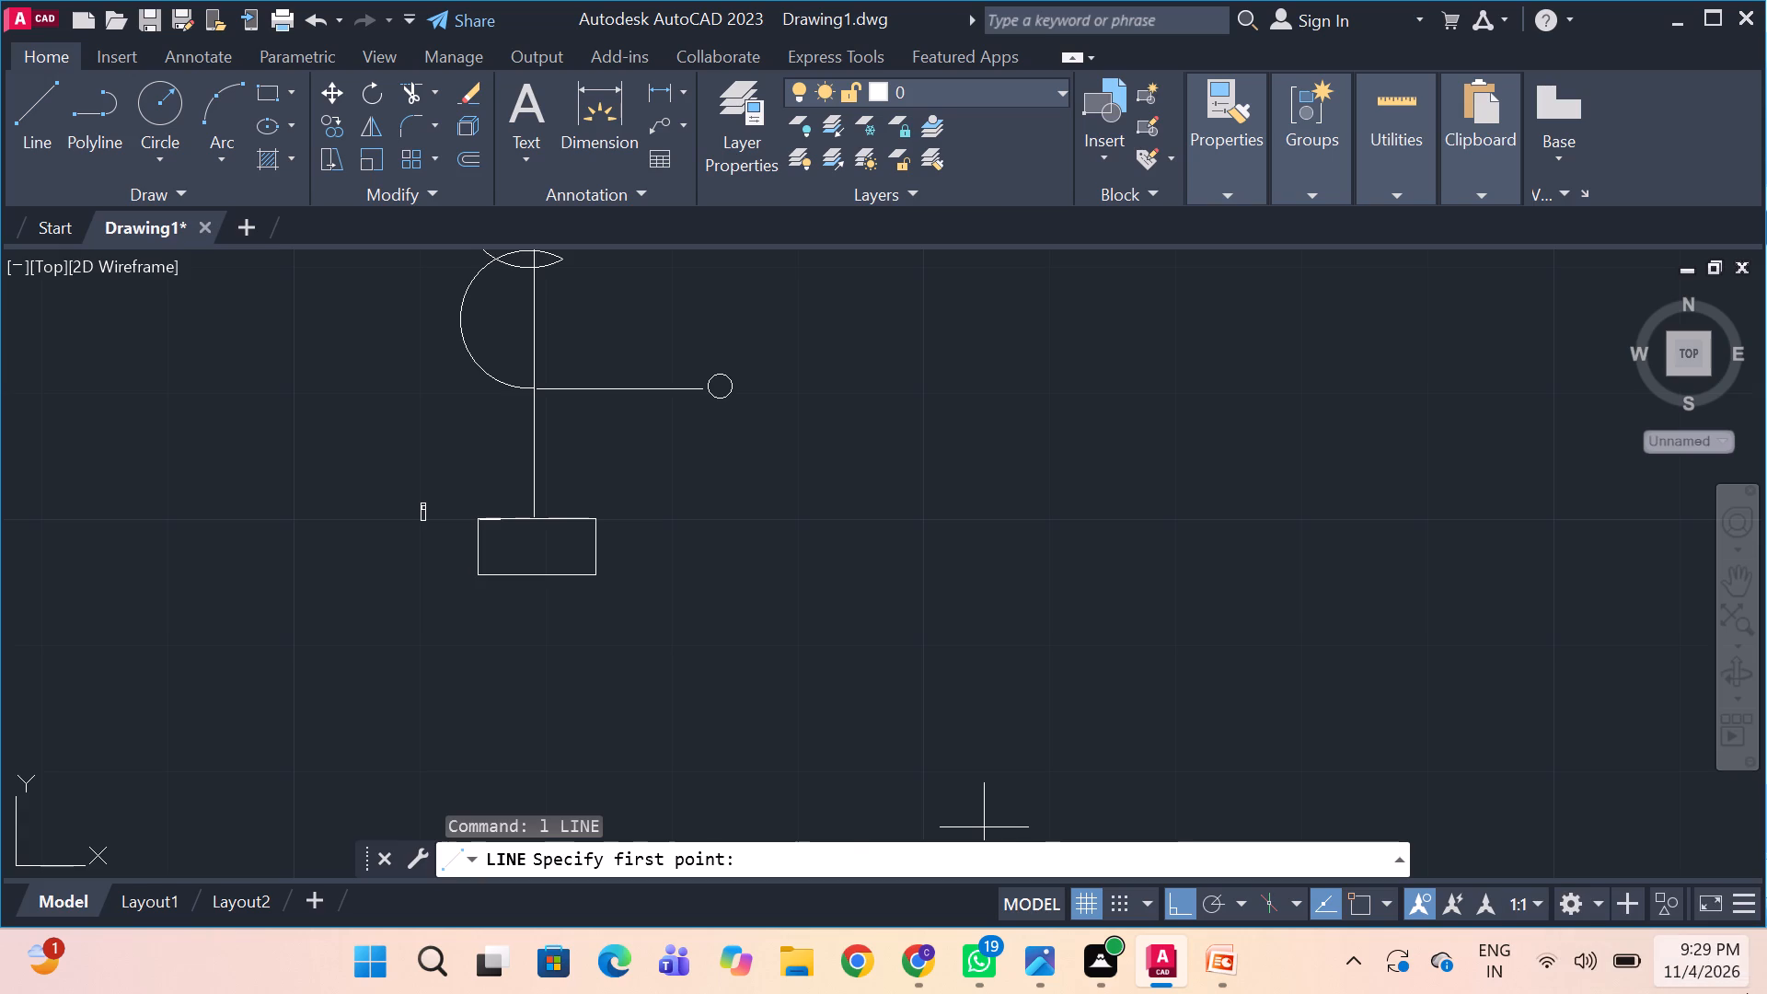
key("F8")
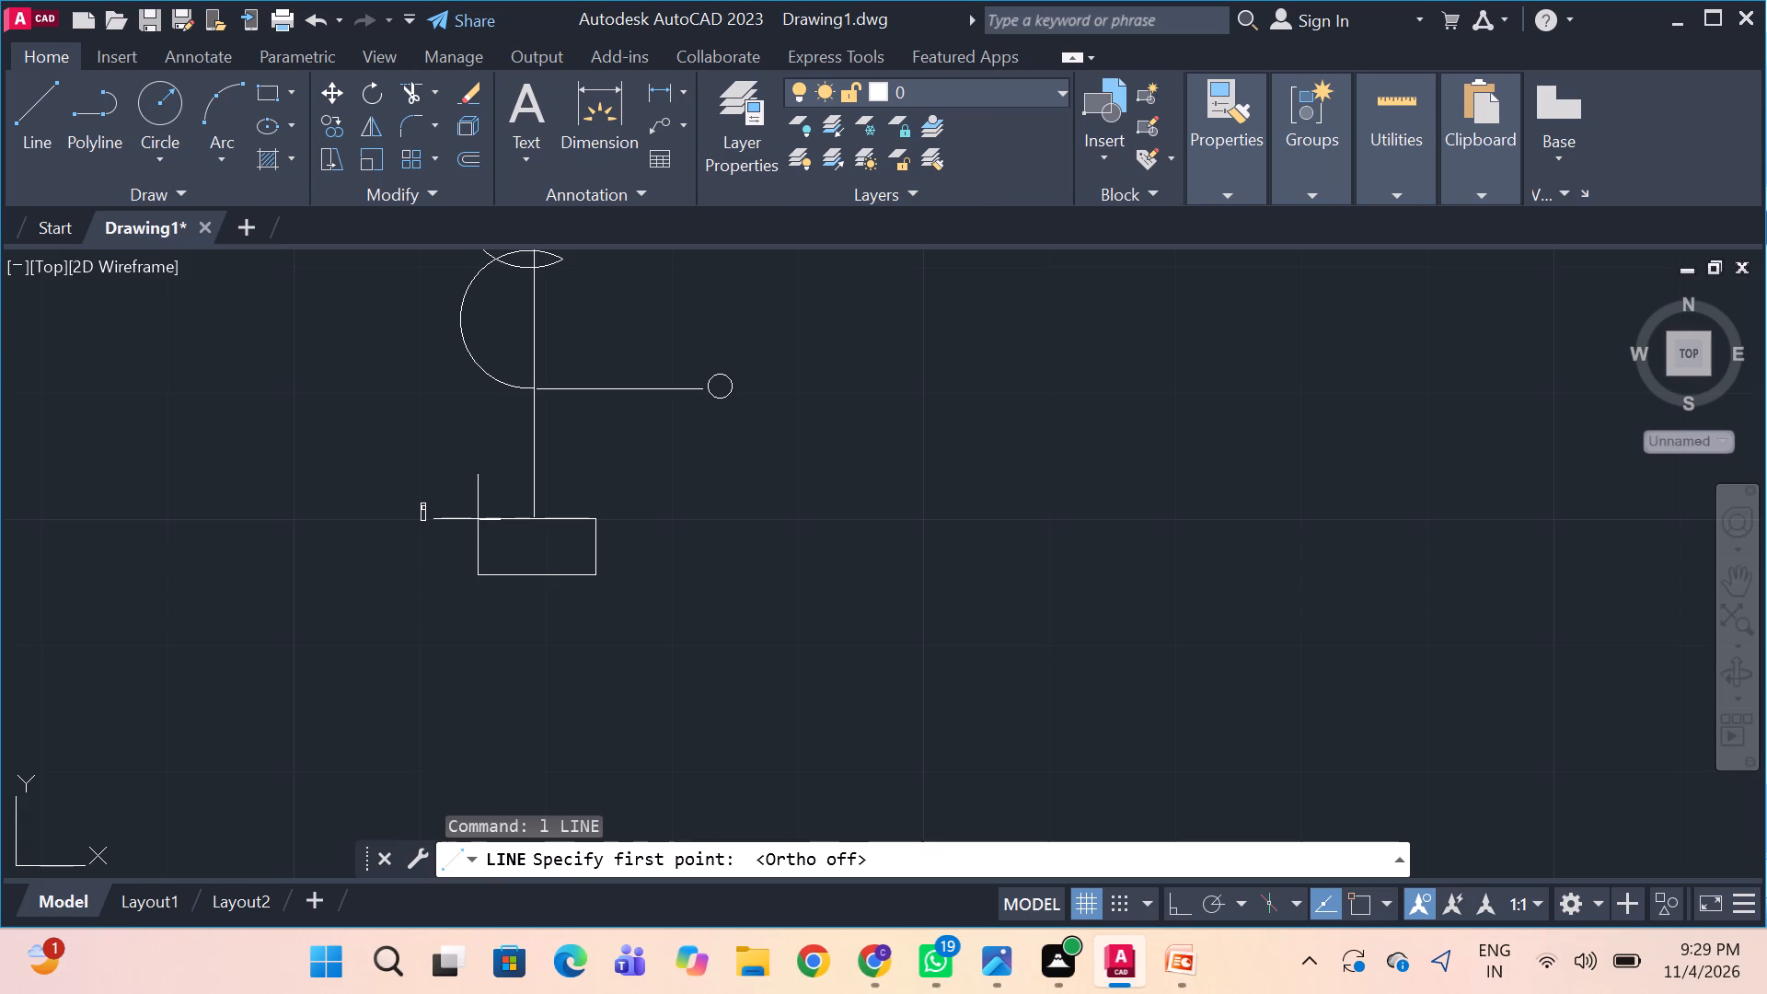
left_click_drag(478, 517, 580, 568)
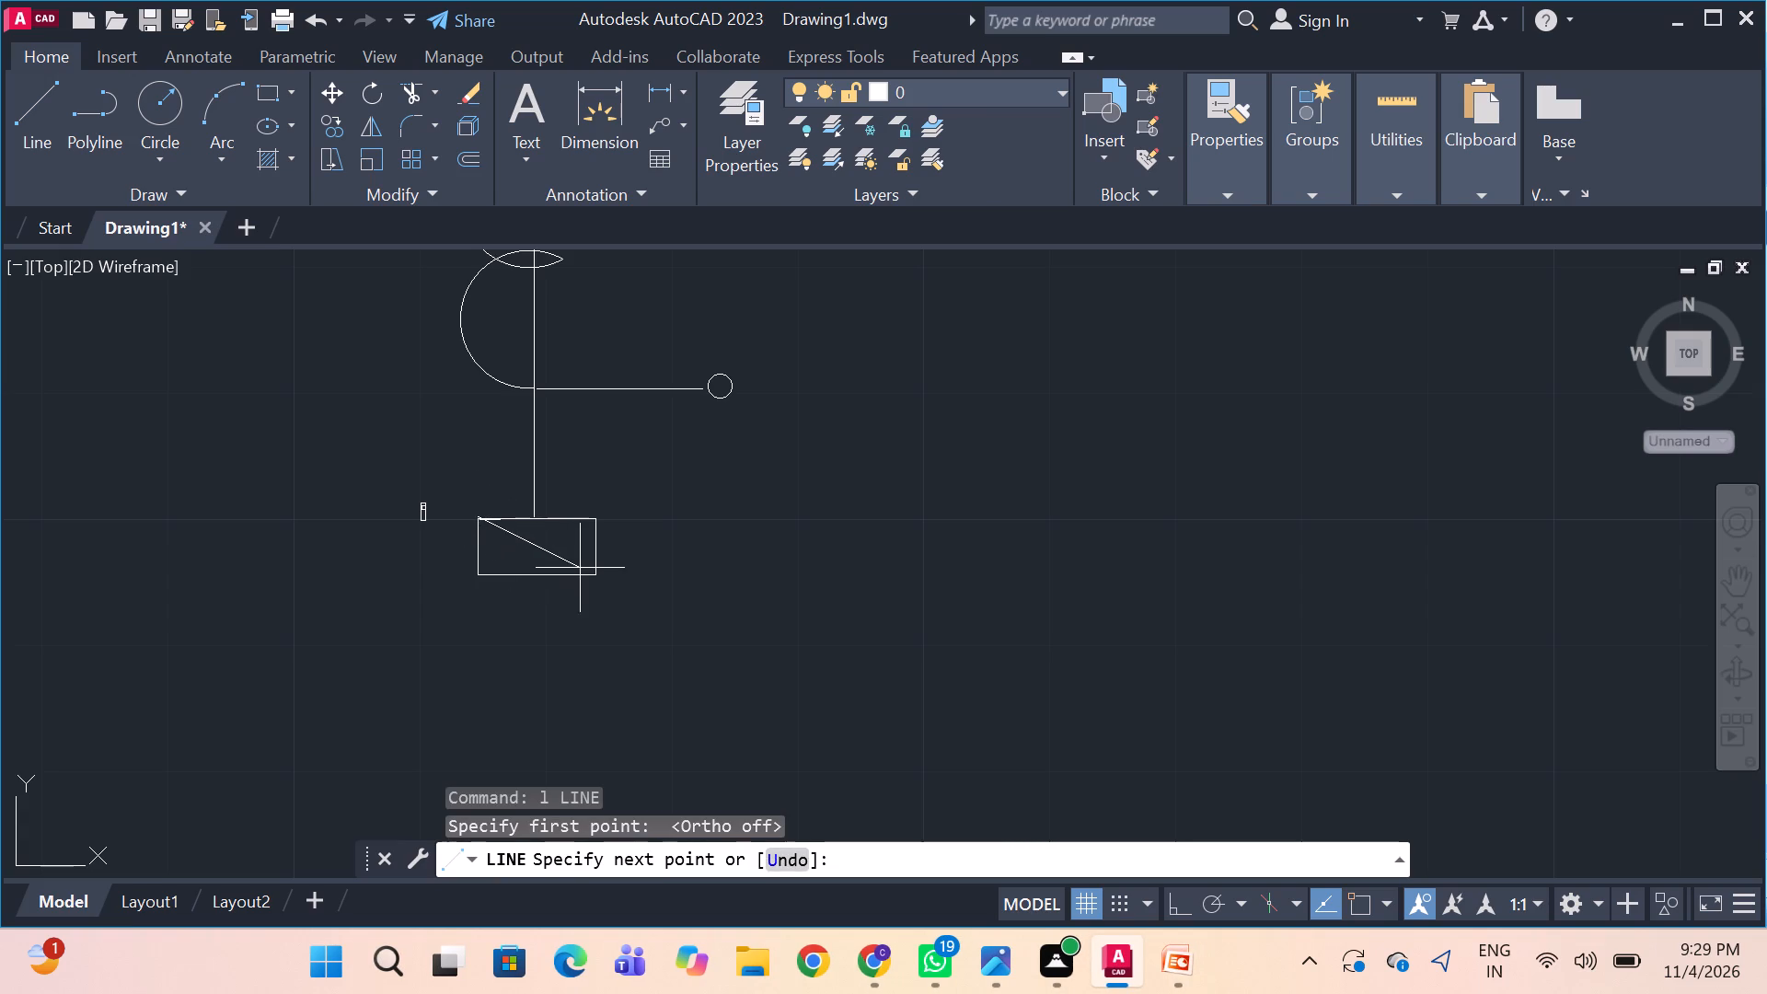
left_click_drag(580, 568, 597, 573)
left_click(597, 573)
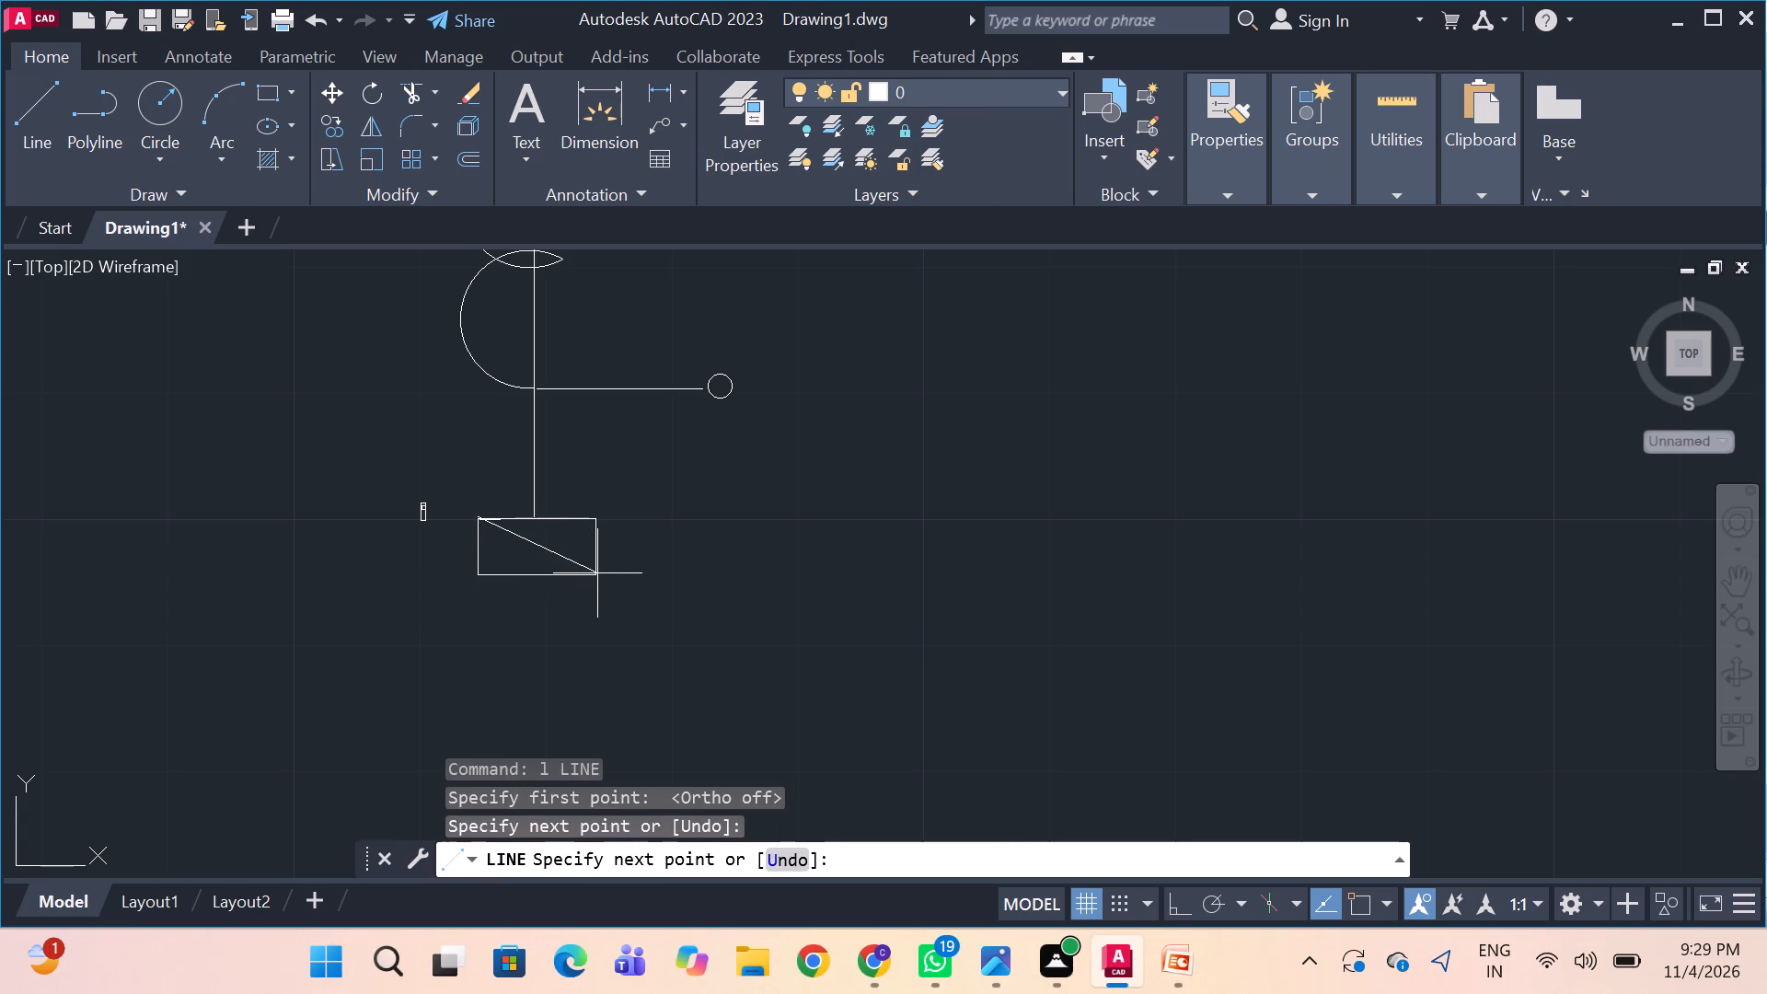
key("space")
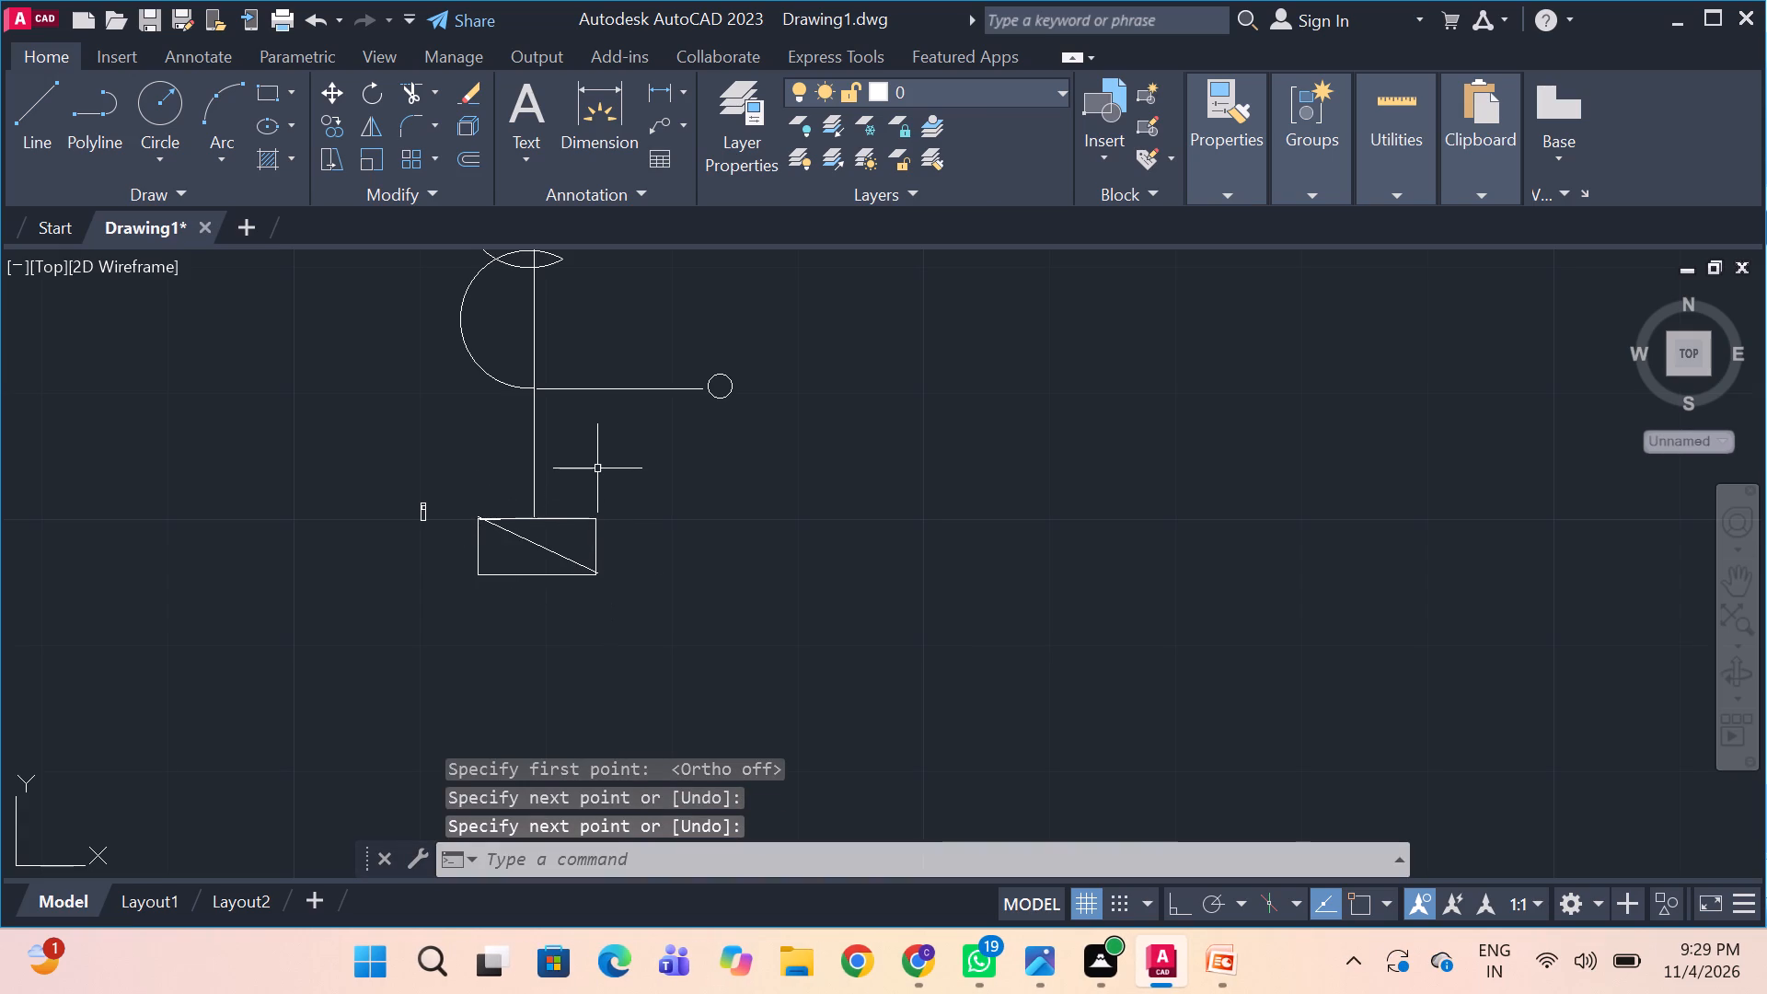
Draw the second diagonal across the VCB box from its upper-right to its lower-left corner.
key("l")
key("space")
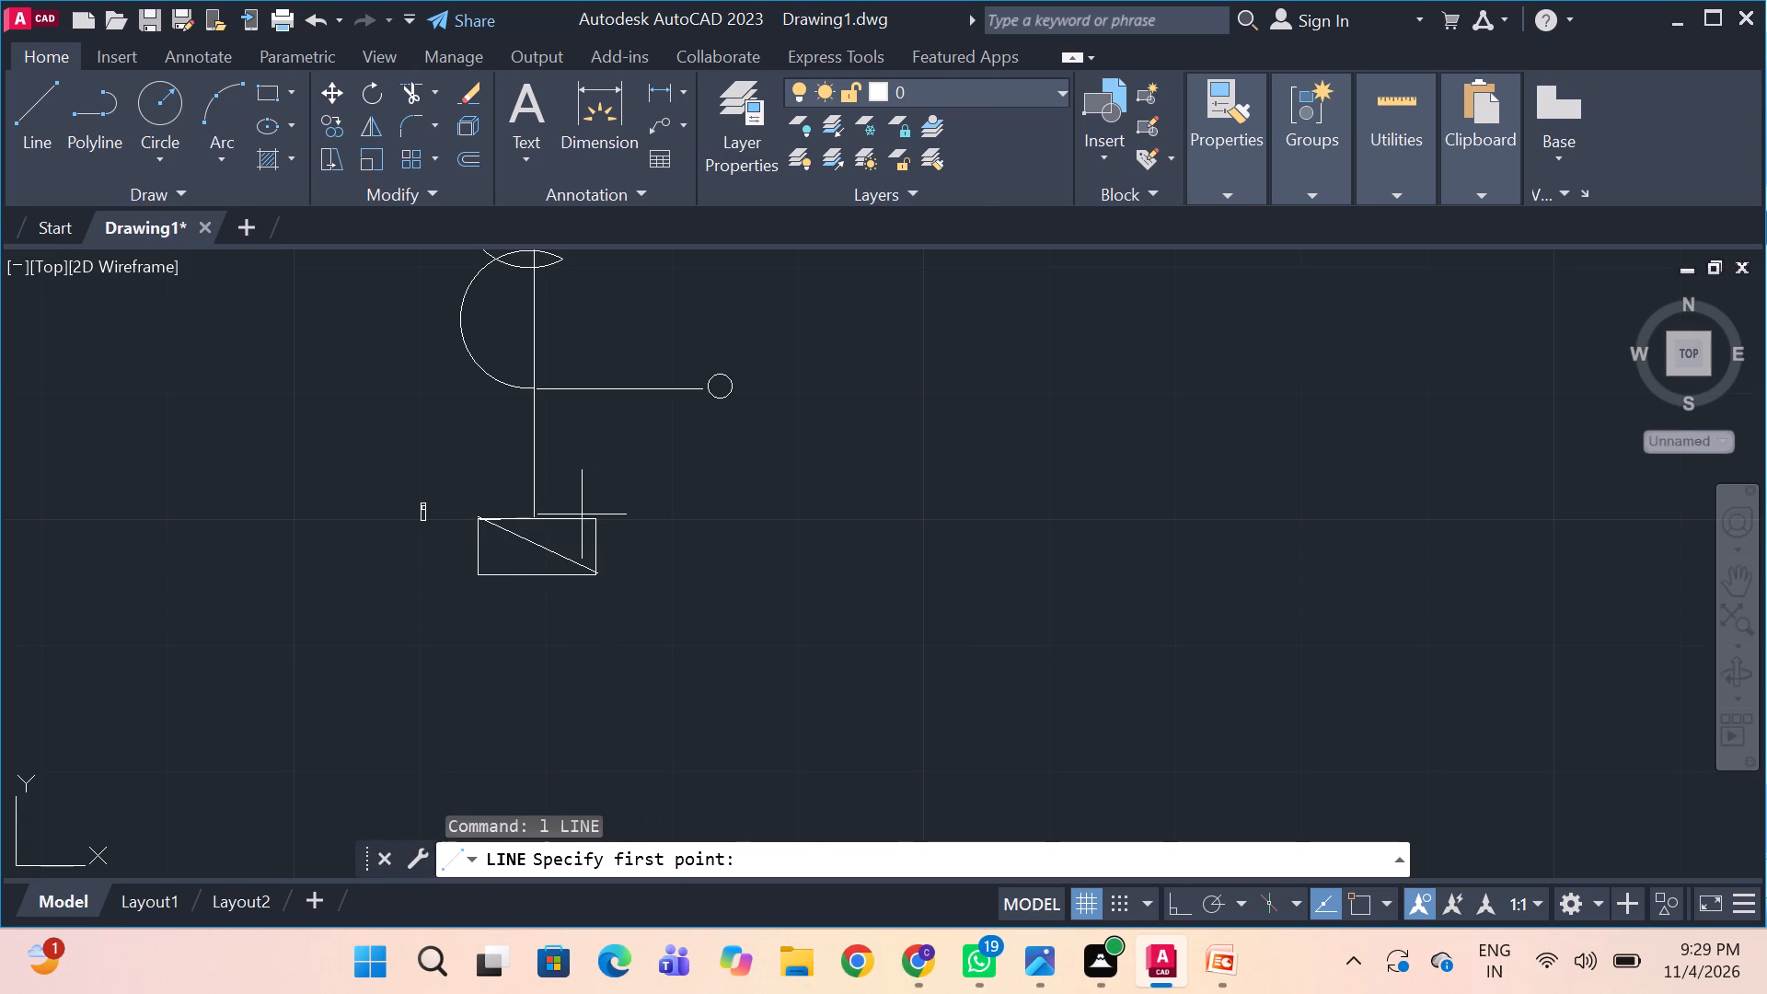
left_click_drag(594, 520, 595, 519)
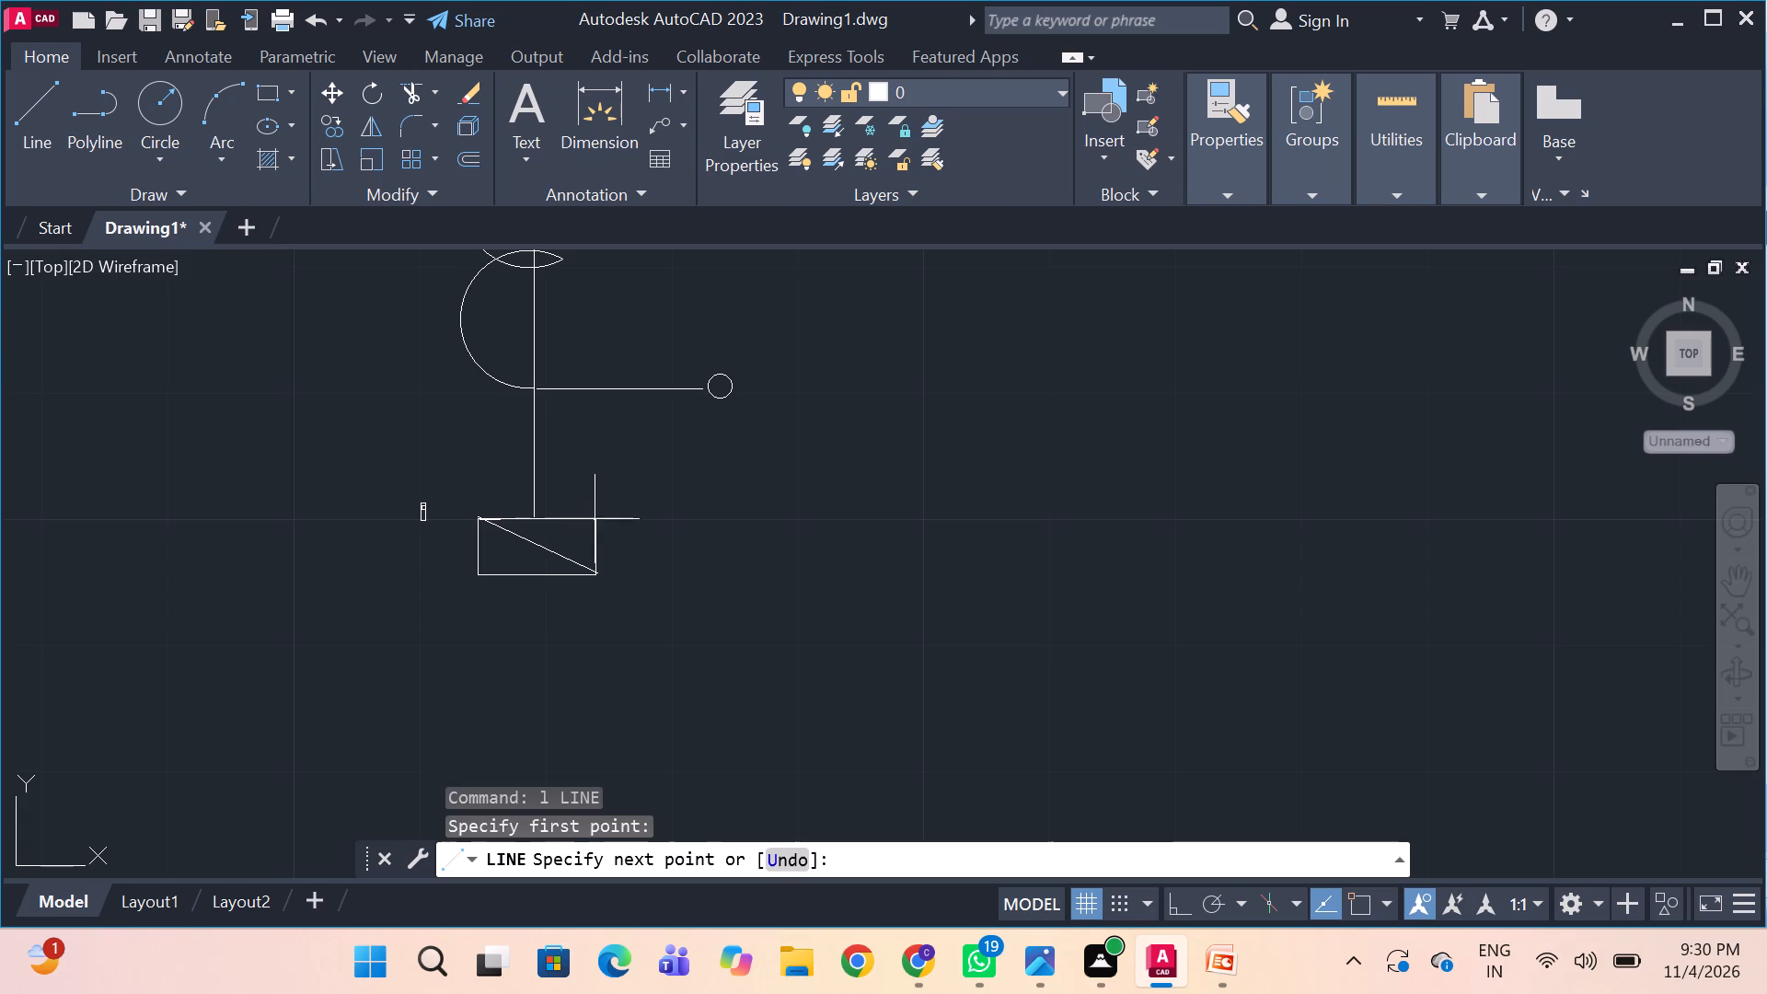
left_click_drag(595, 519, 480, 575)
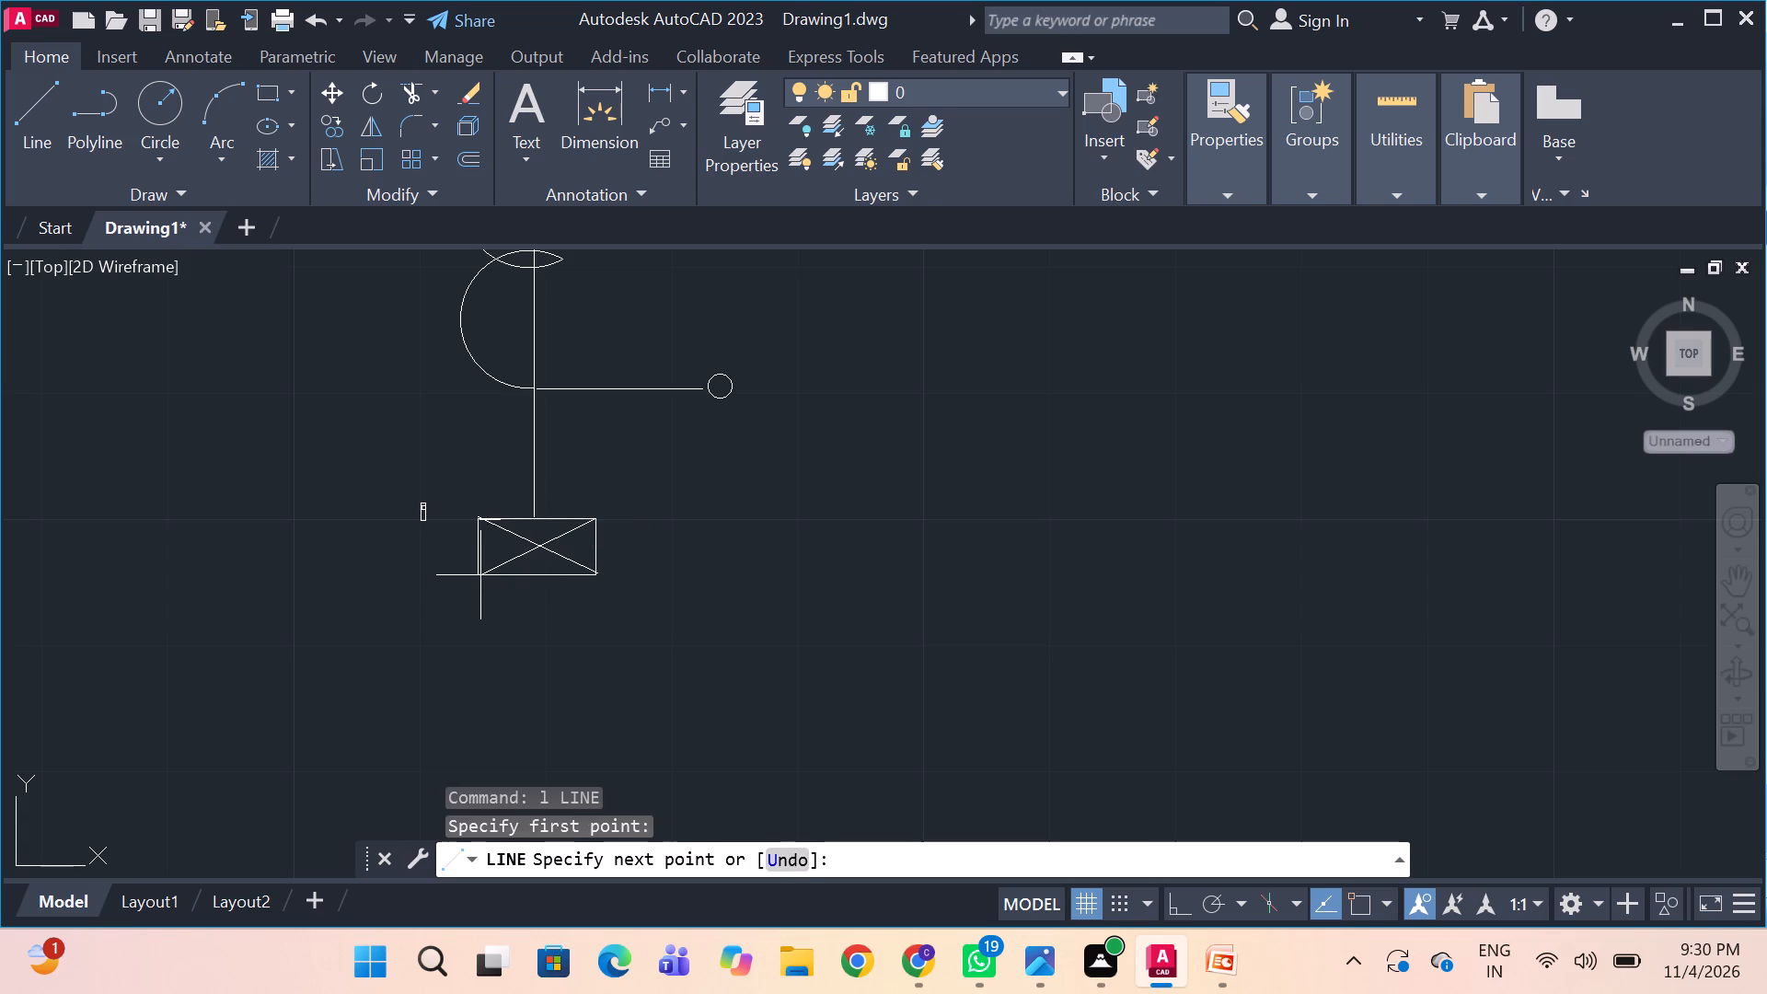
left_click_drag(480, 575, 477, 576)
left_click(477, 576)
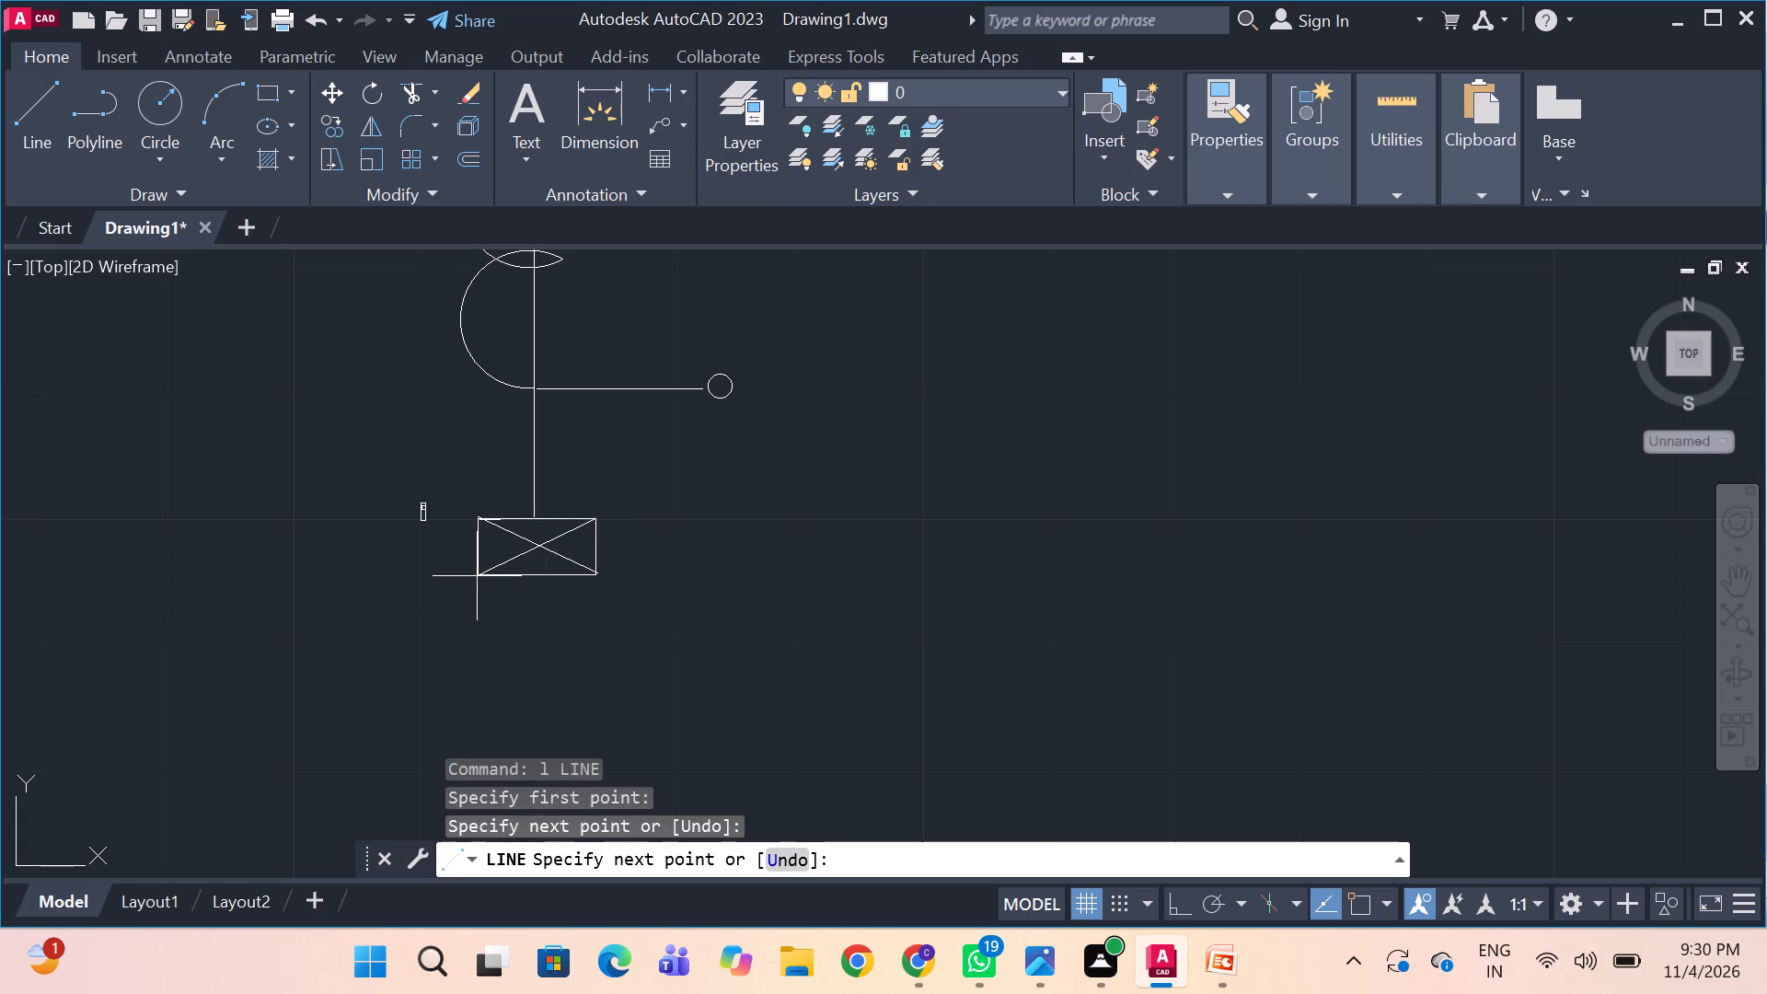
key("space")
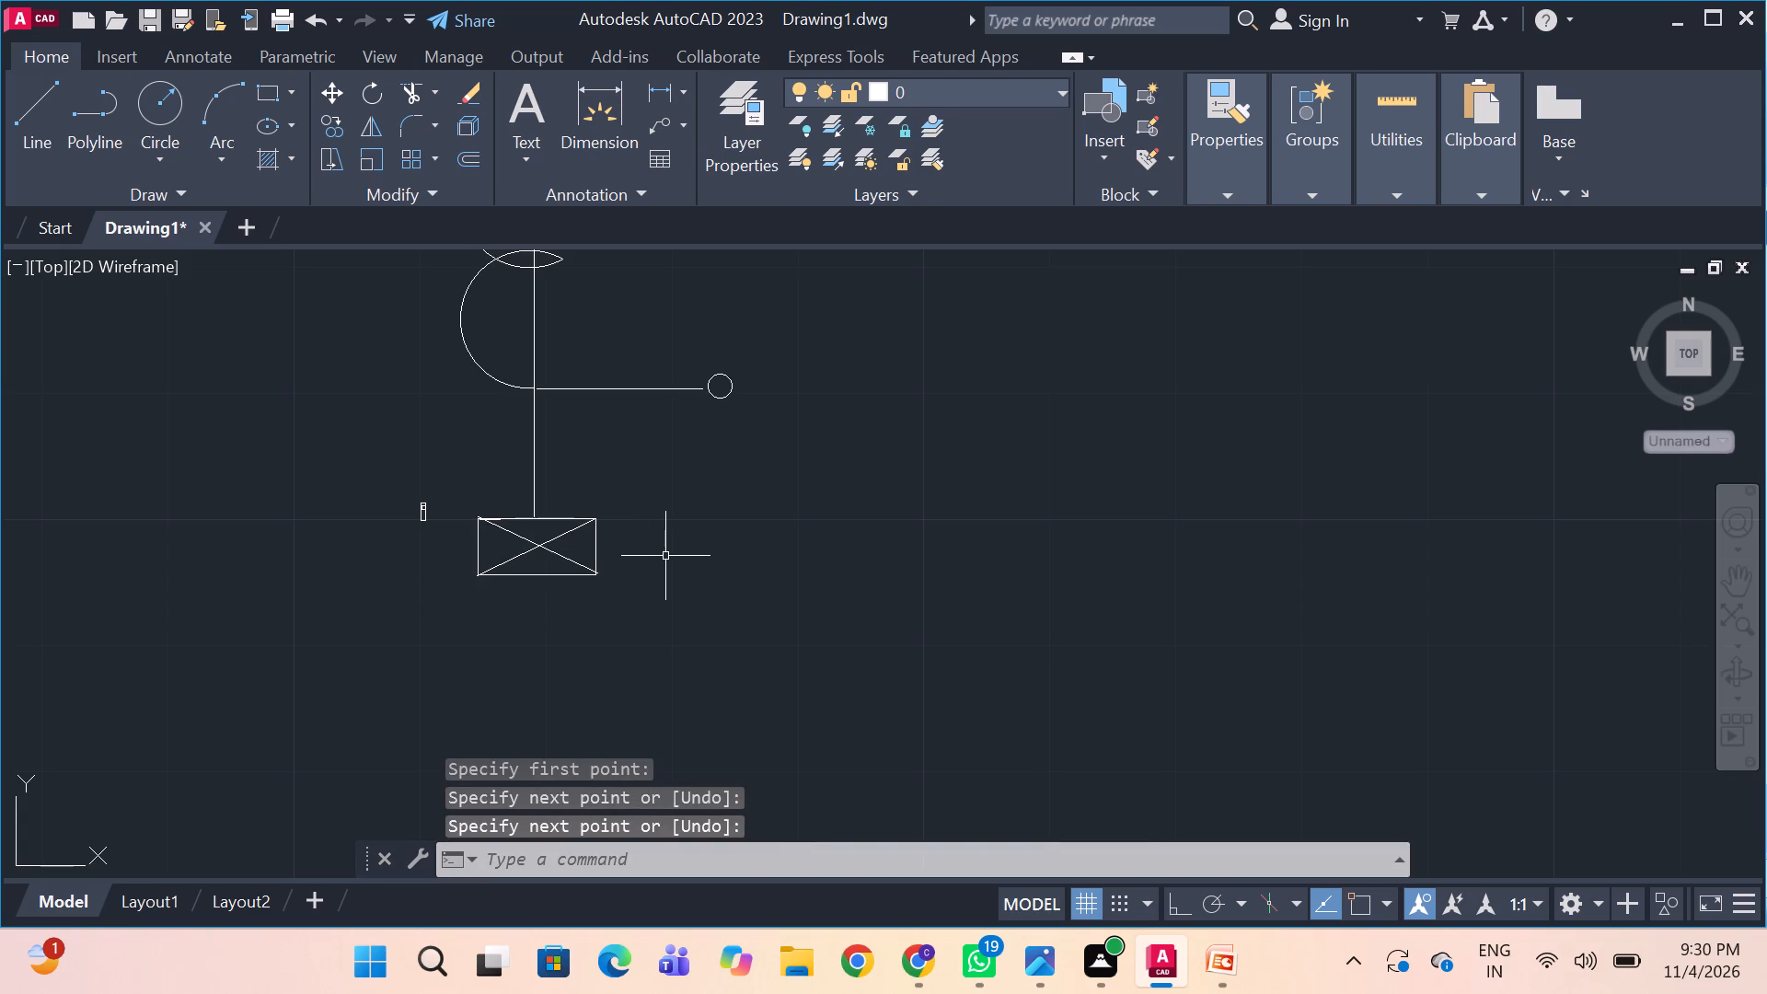
Switch to the reference image in Photos and examine what connects below the 11KV VCB symbol.
key("alt+Tab")
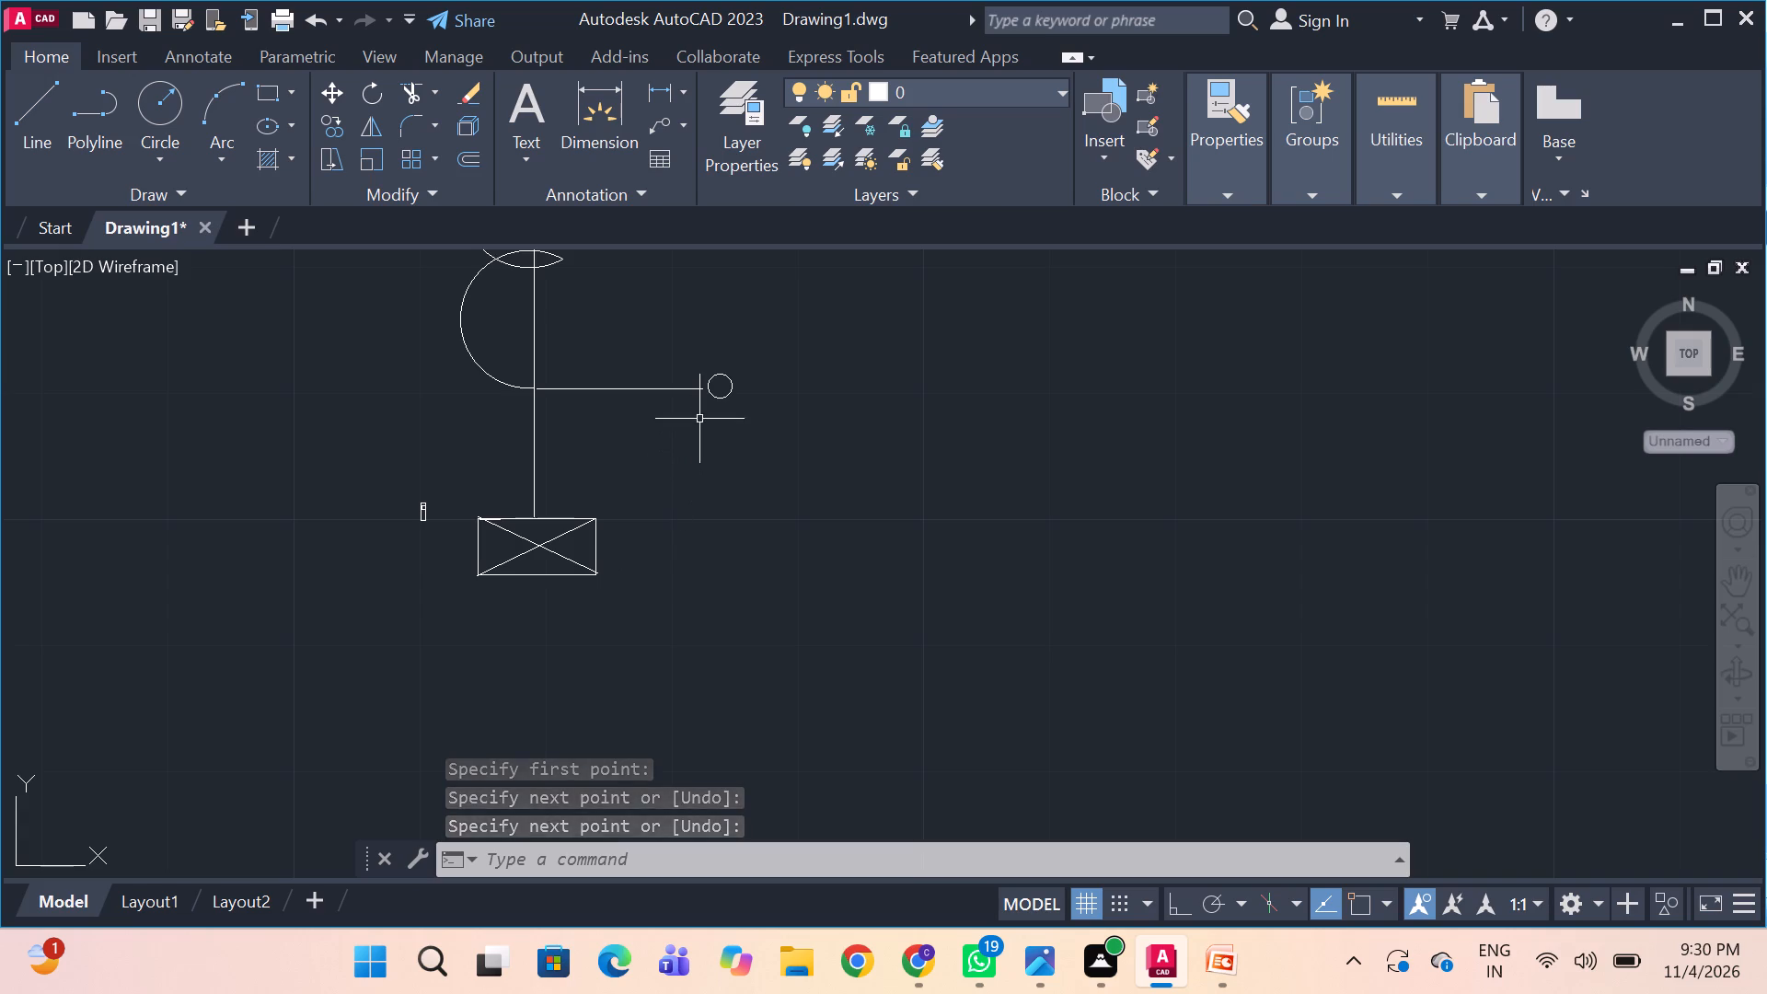
key("alt+Tab")
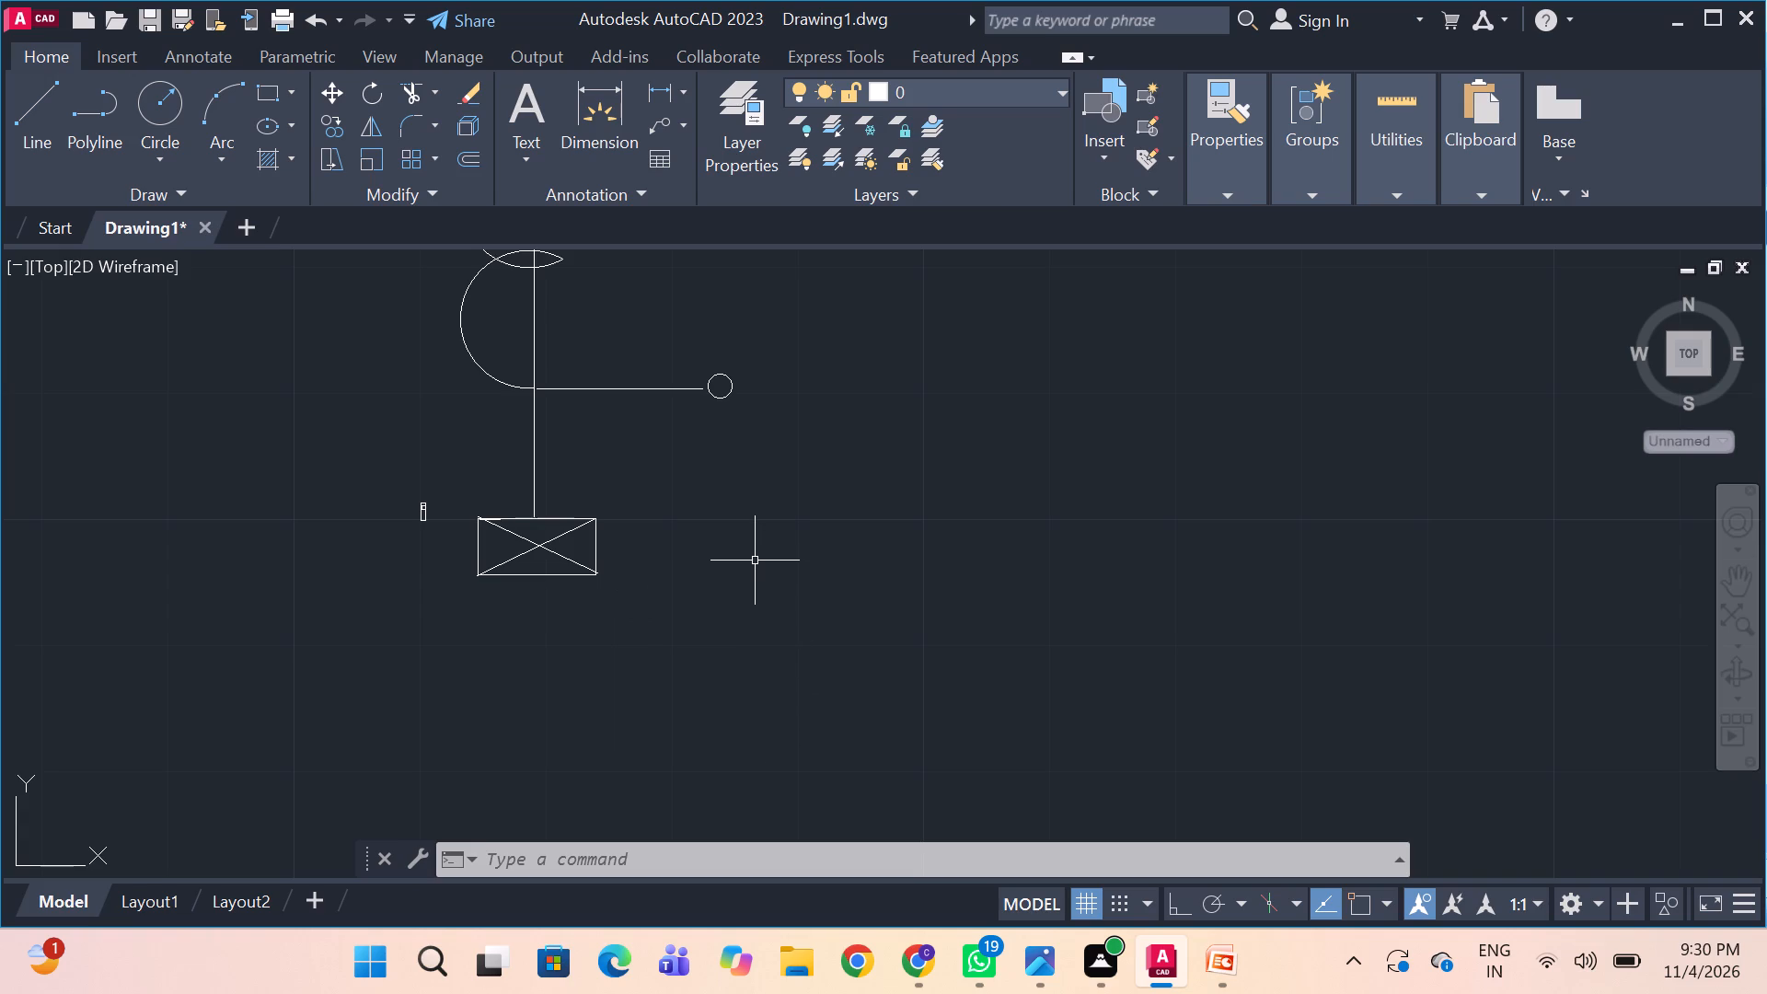
key("alt+Tab")
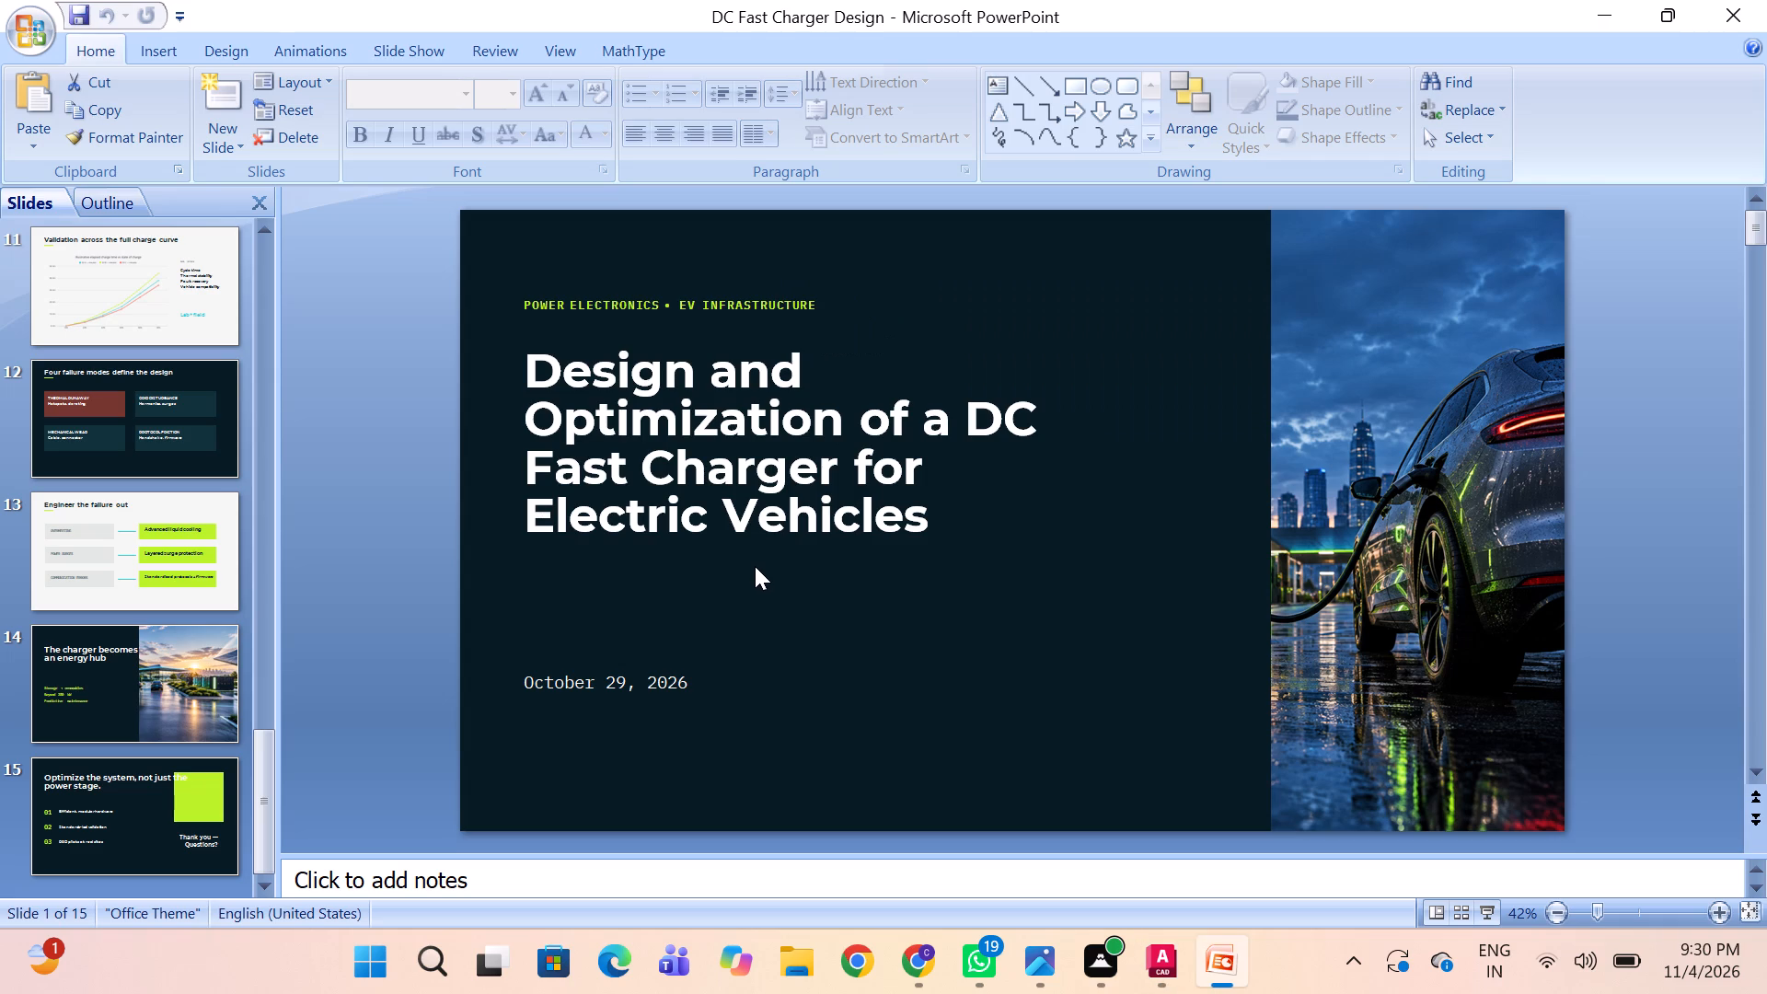
key("alt+Tab")
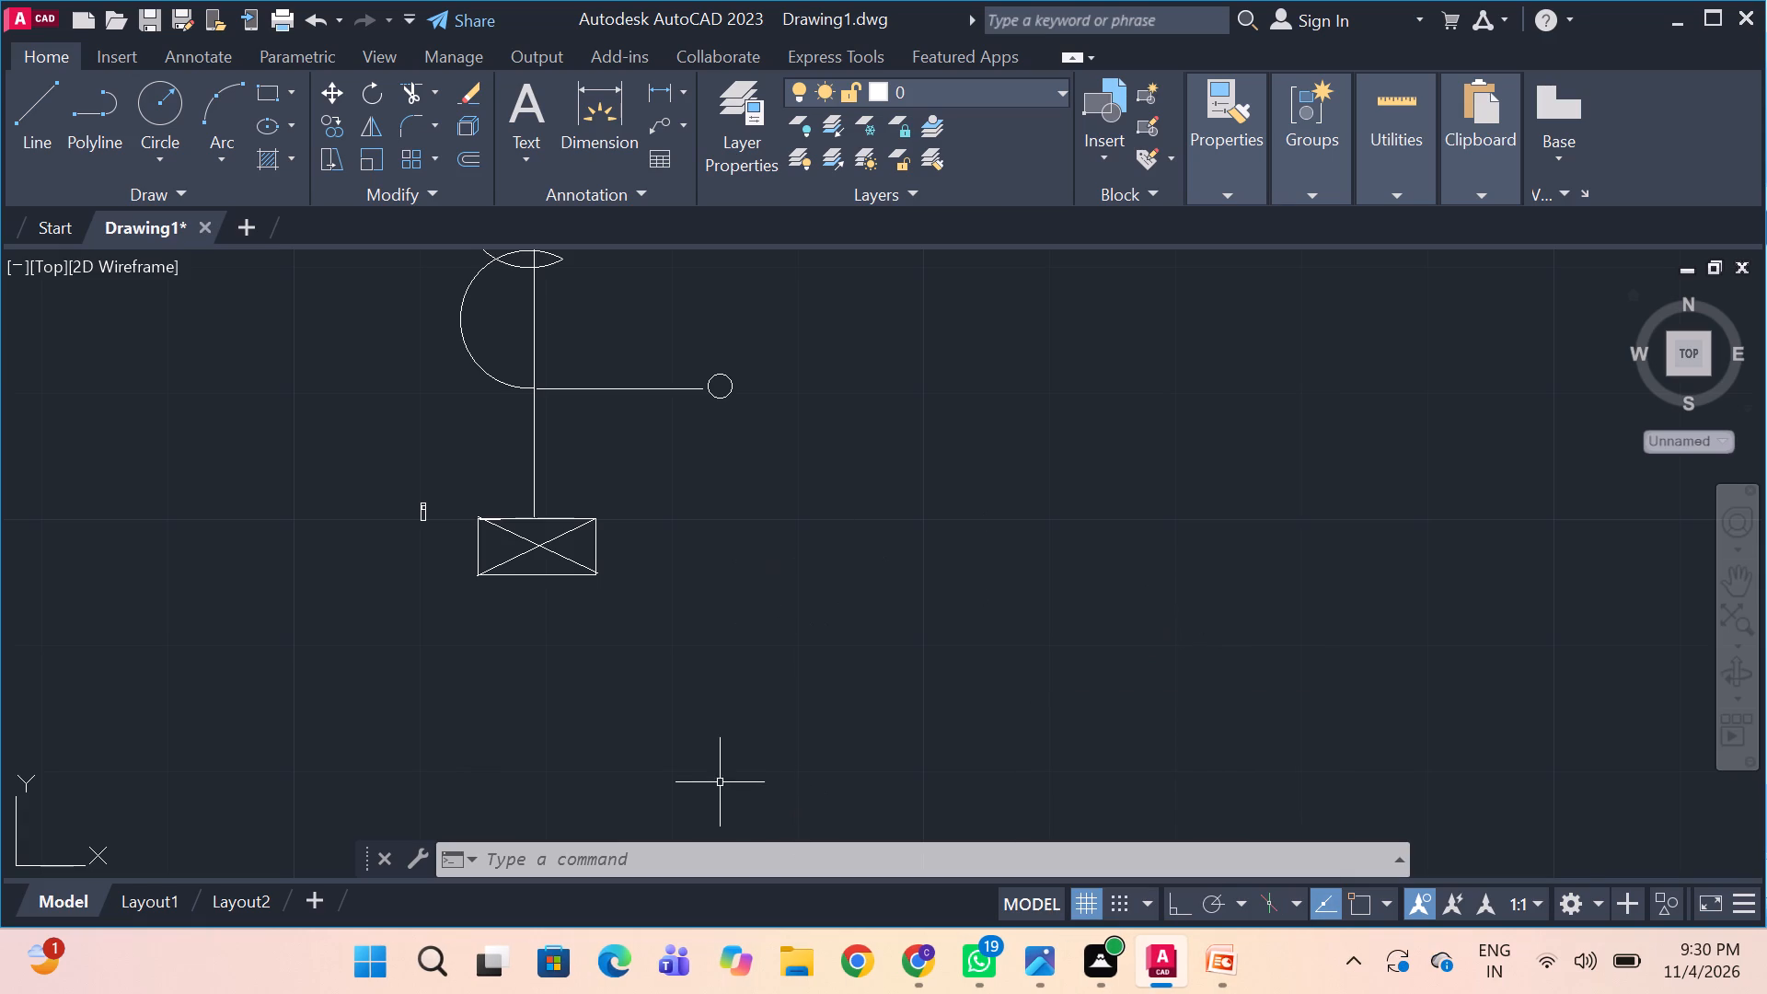
key("alt+Tab")
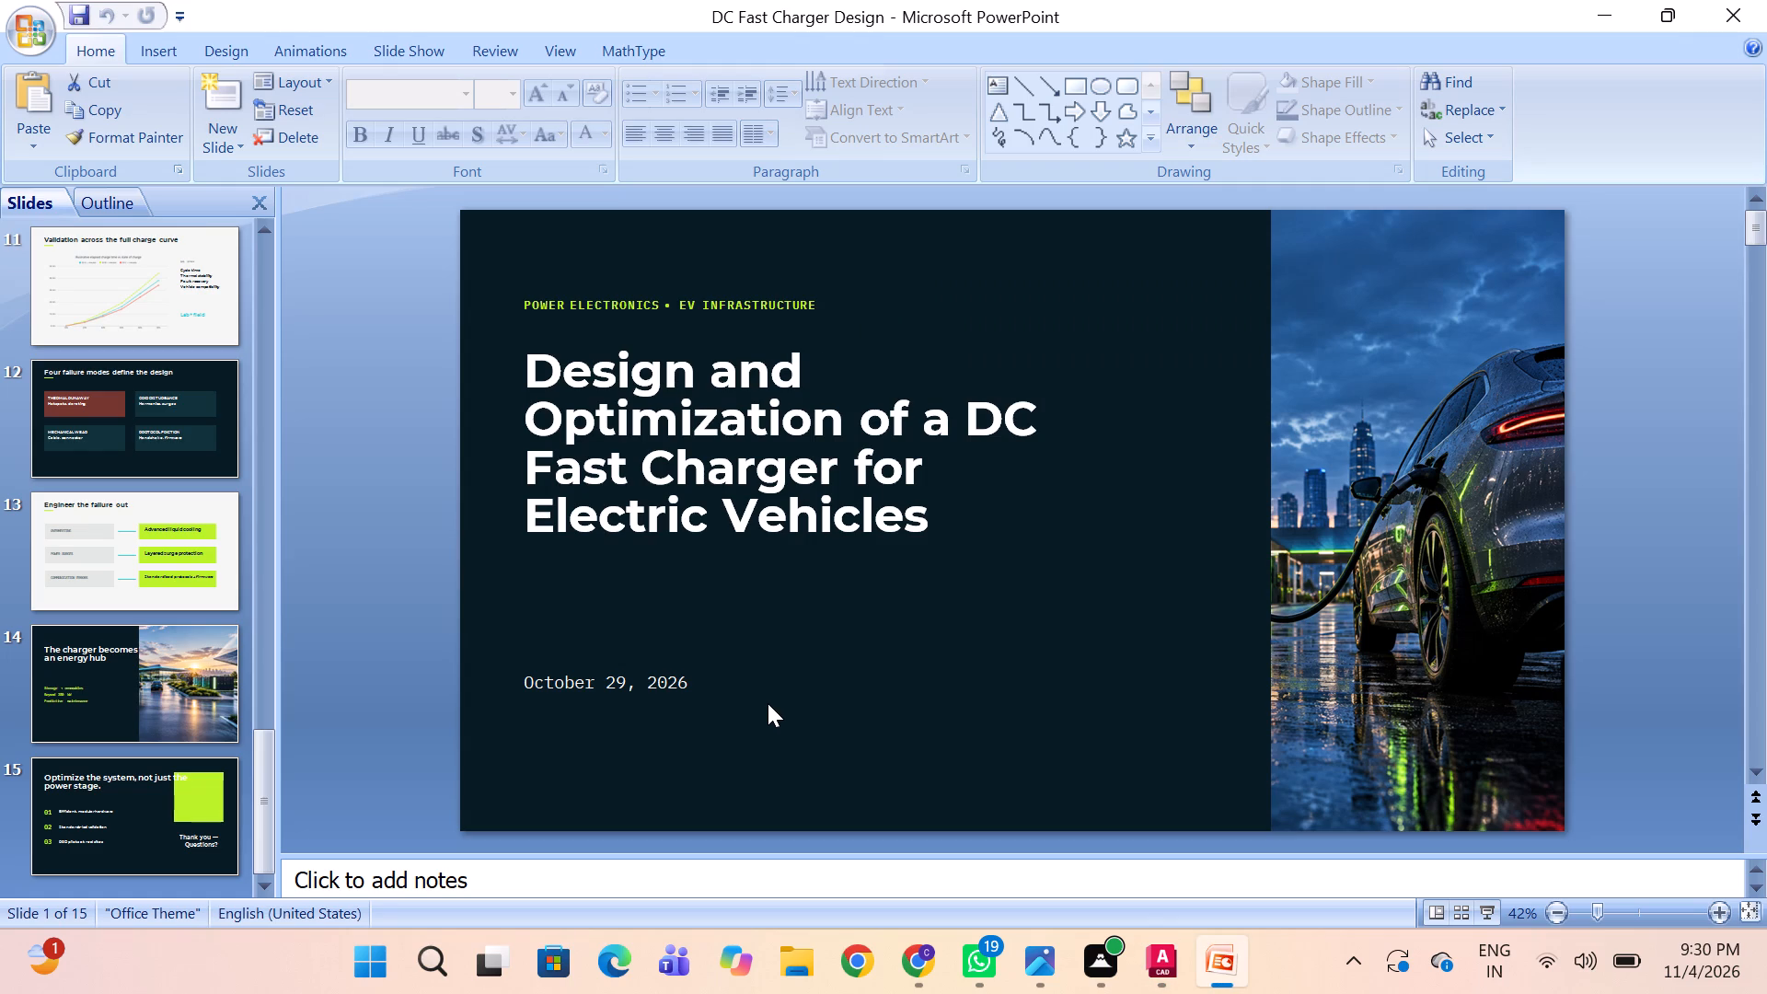
key("alt+Tab")
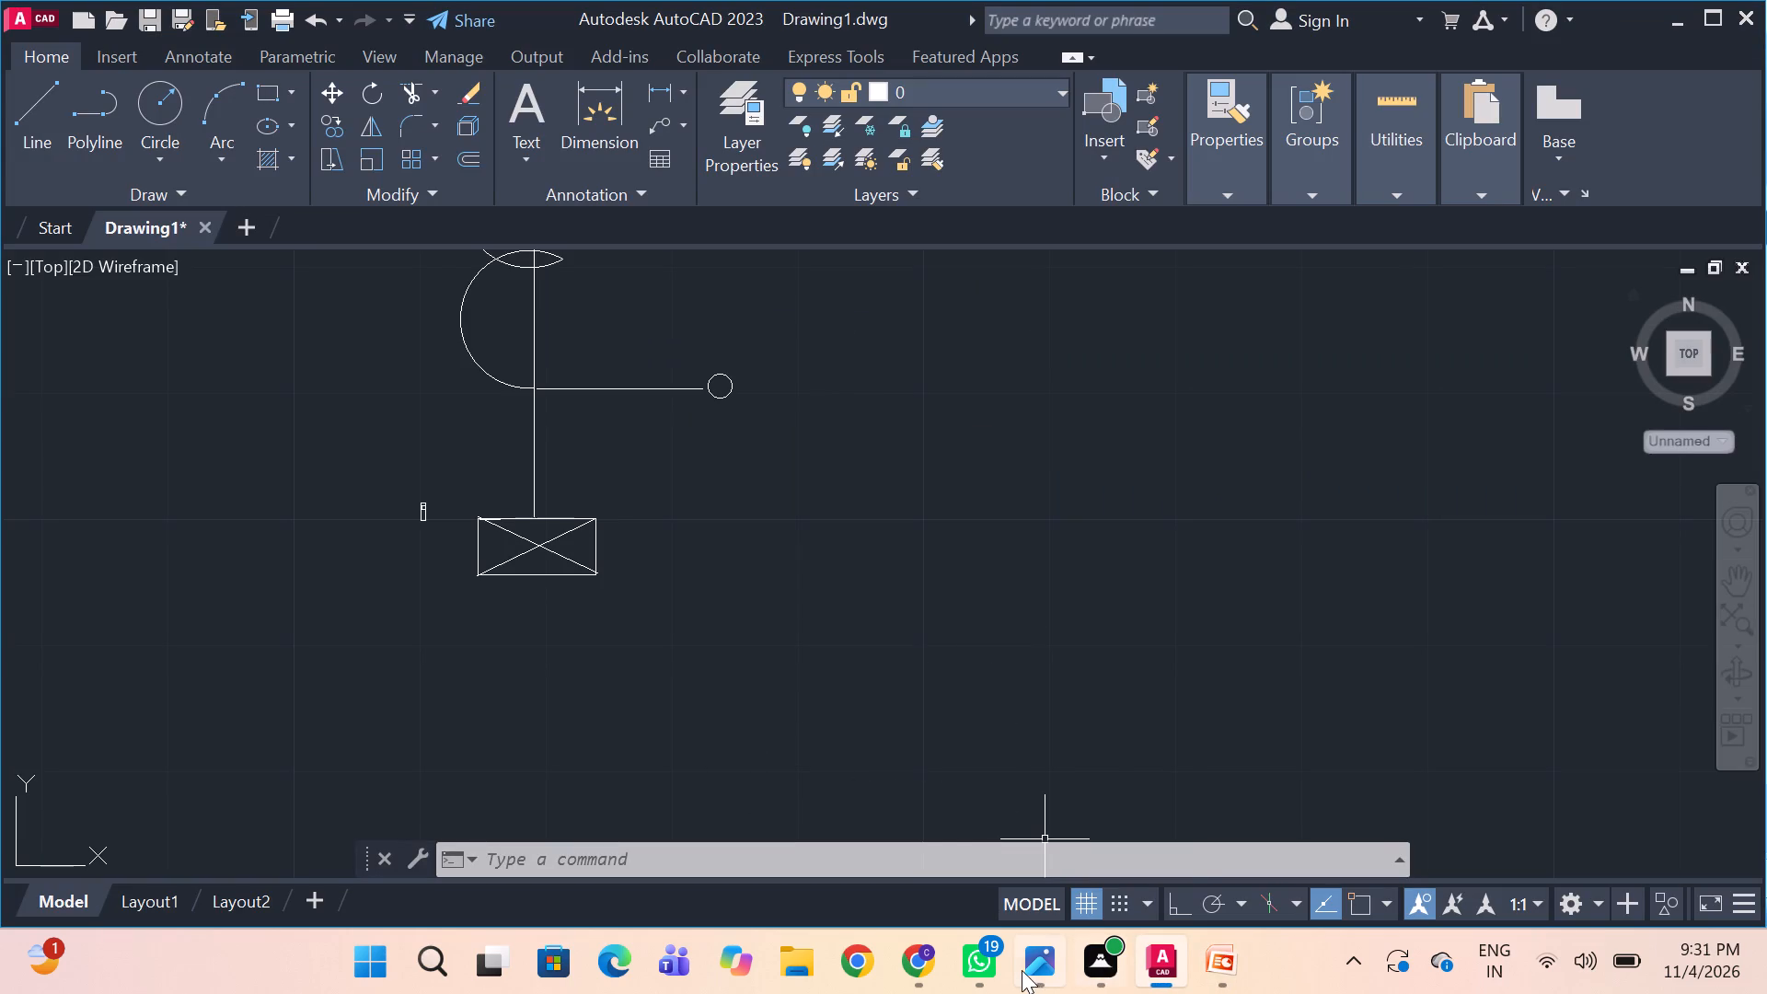
left_click(1035, 969)
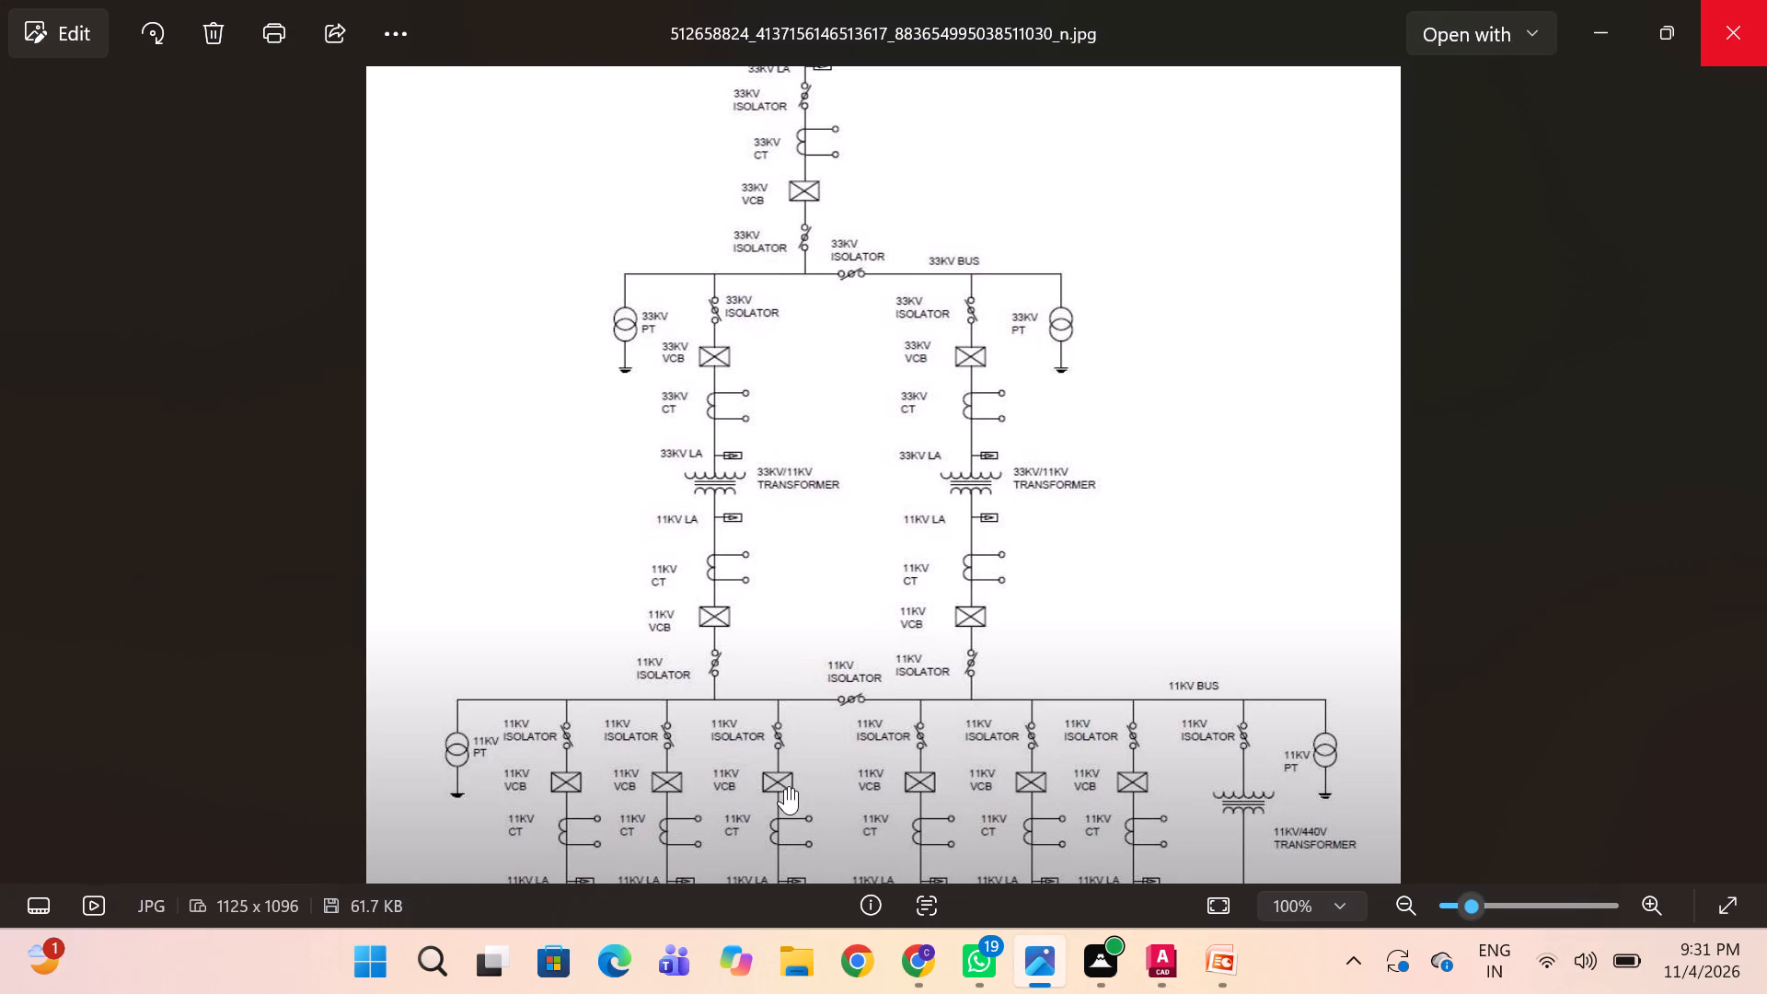
key("alt+Tab")
Draw a short vertical line downward from the middle of the crossed VCB box's bottom edge.
key("l")
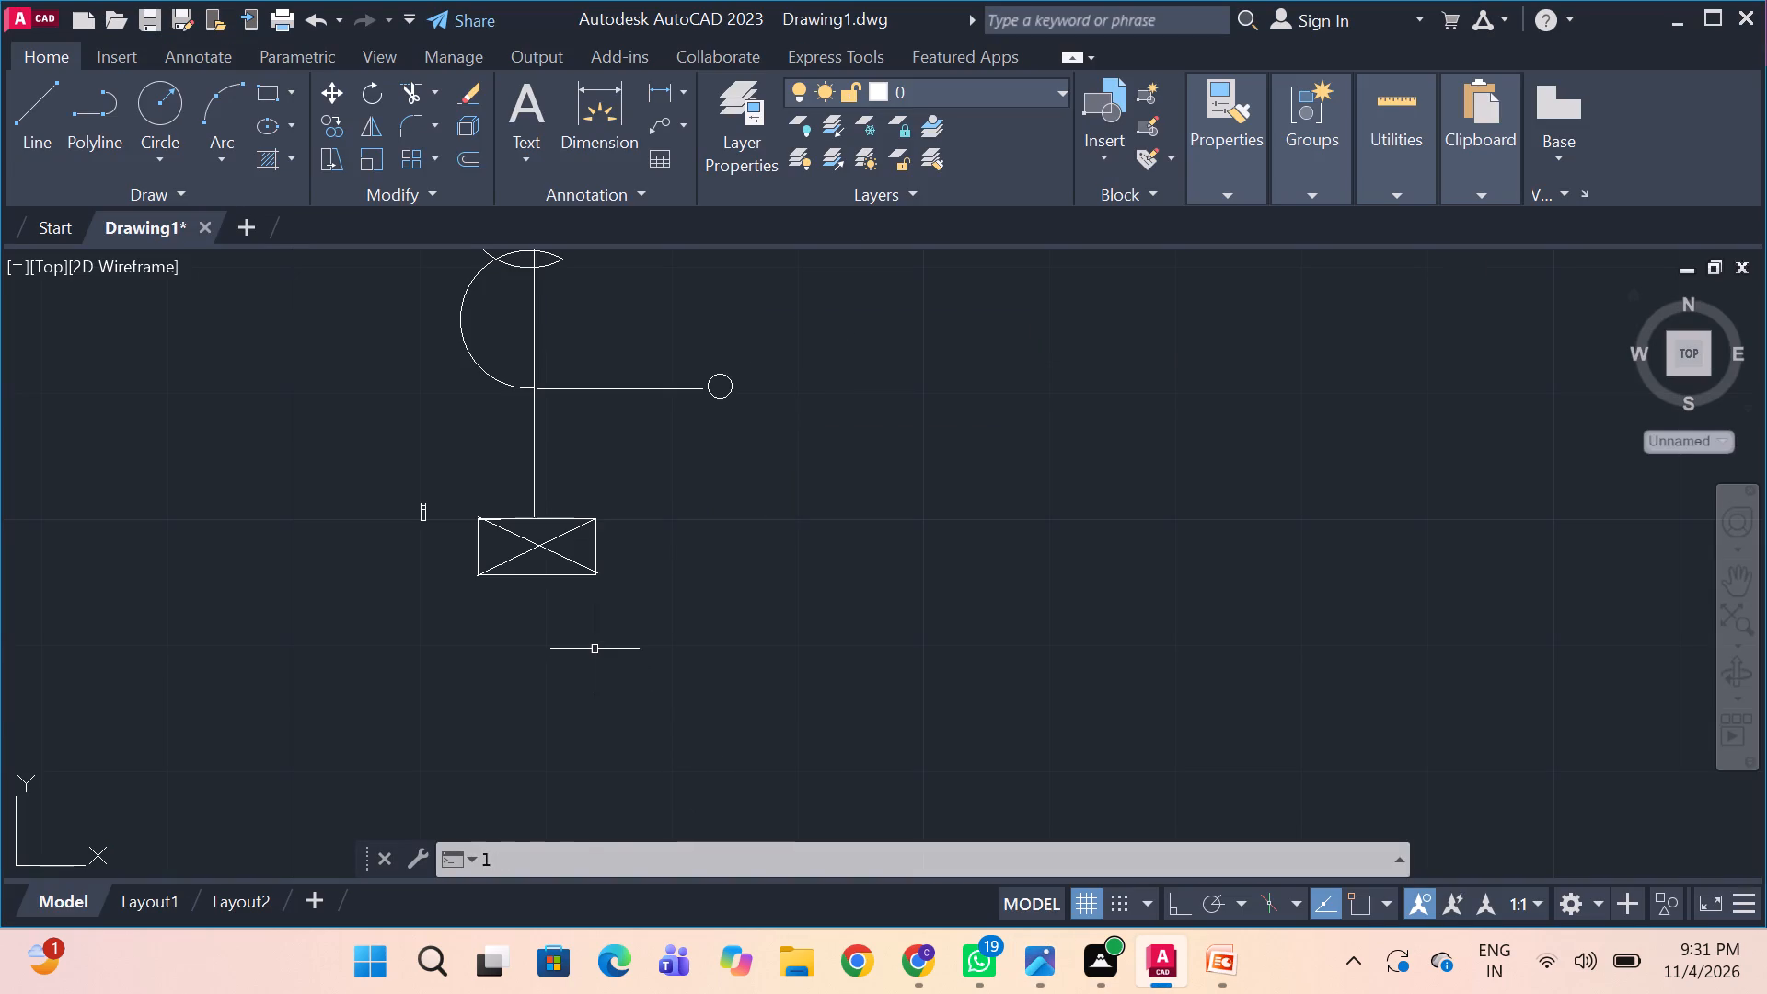
key("space")
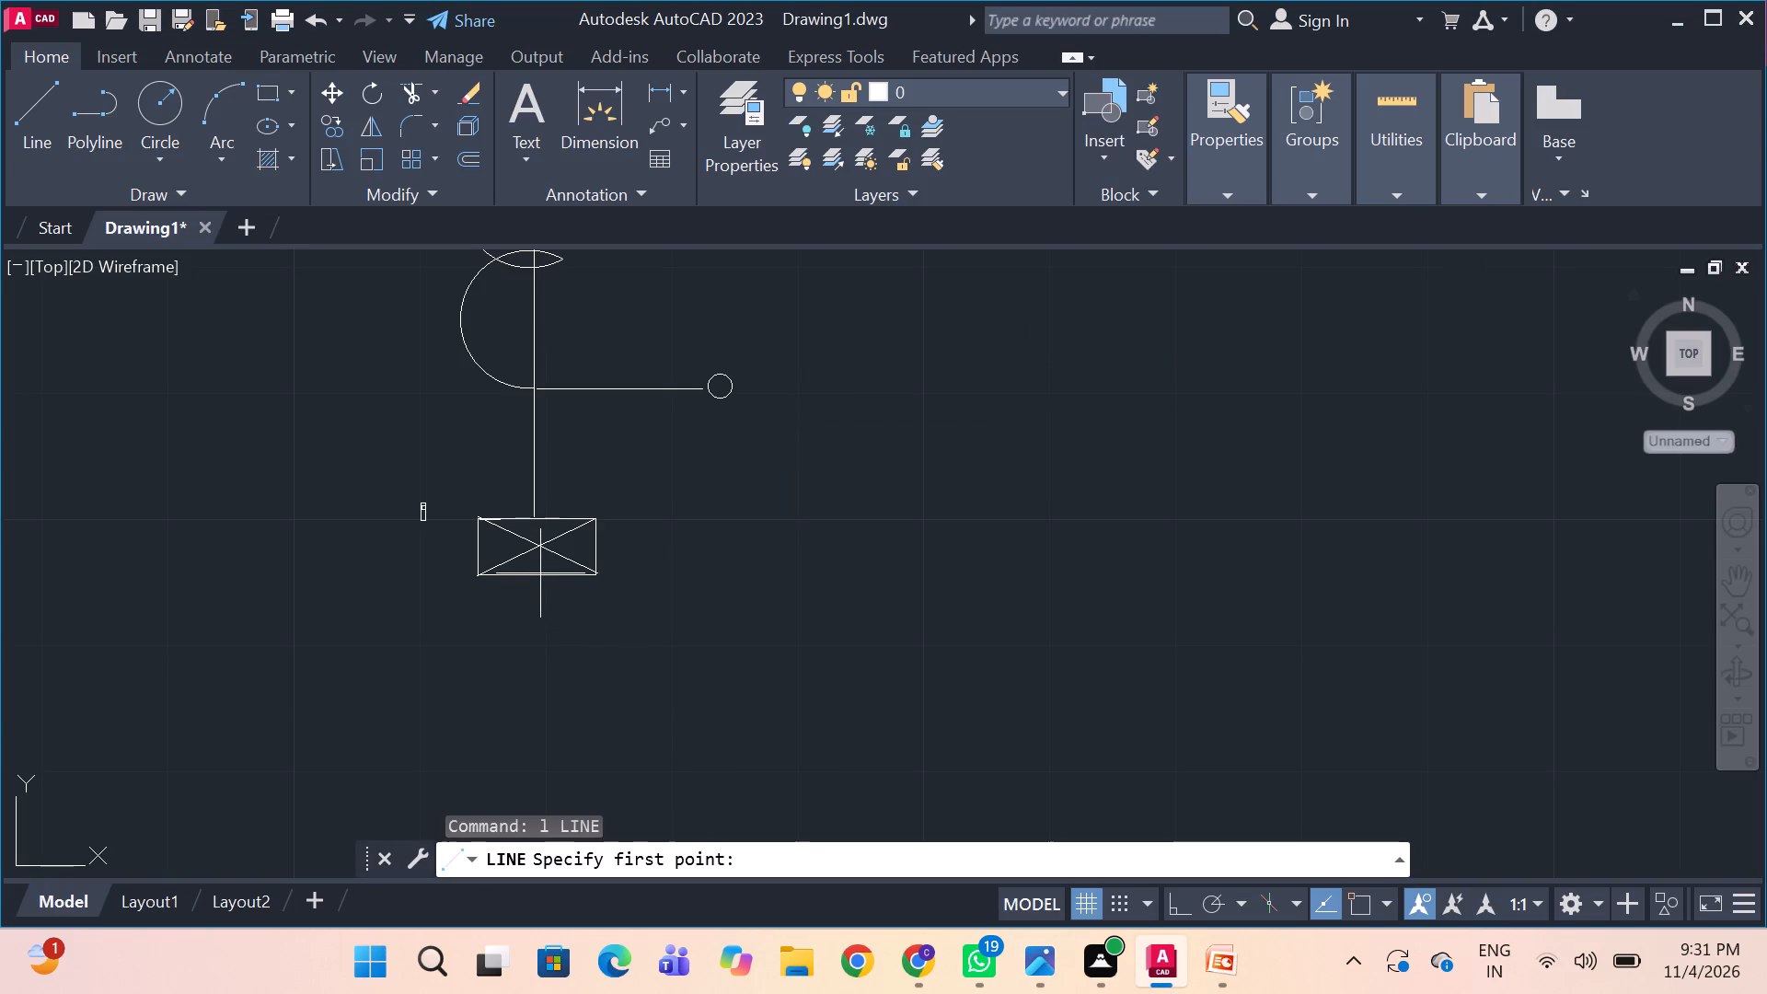
left_click_drag(540, 573, 540, 639)
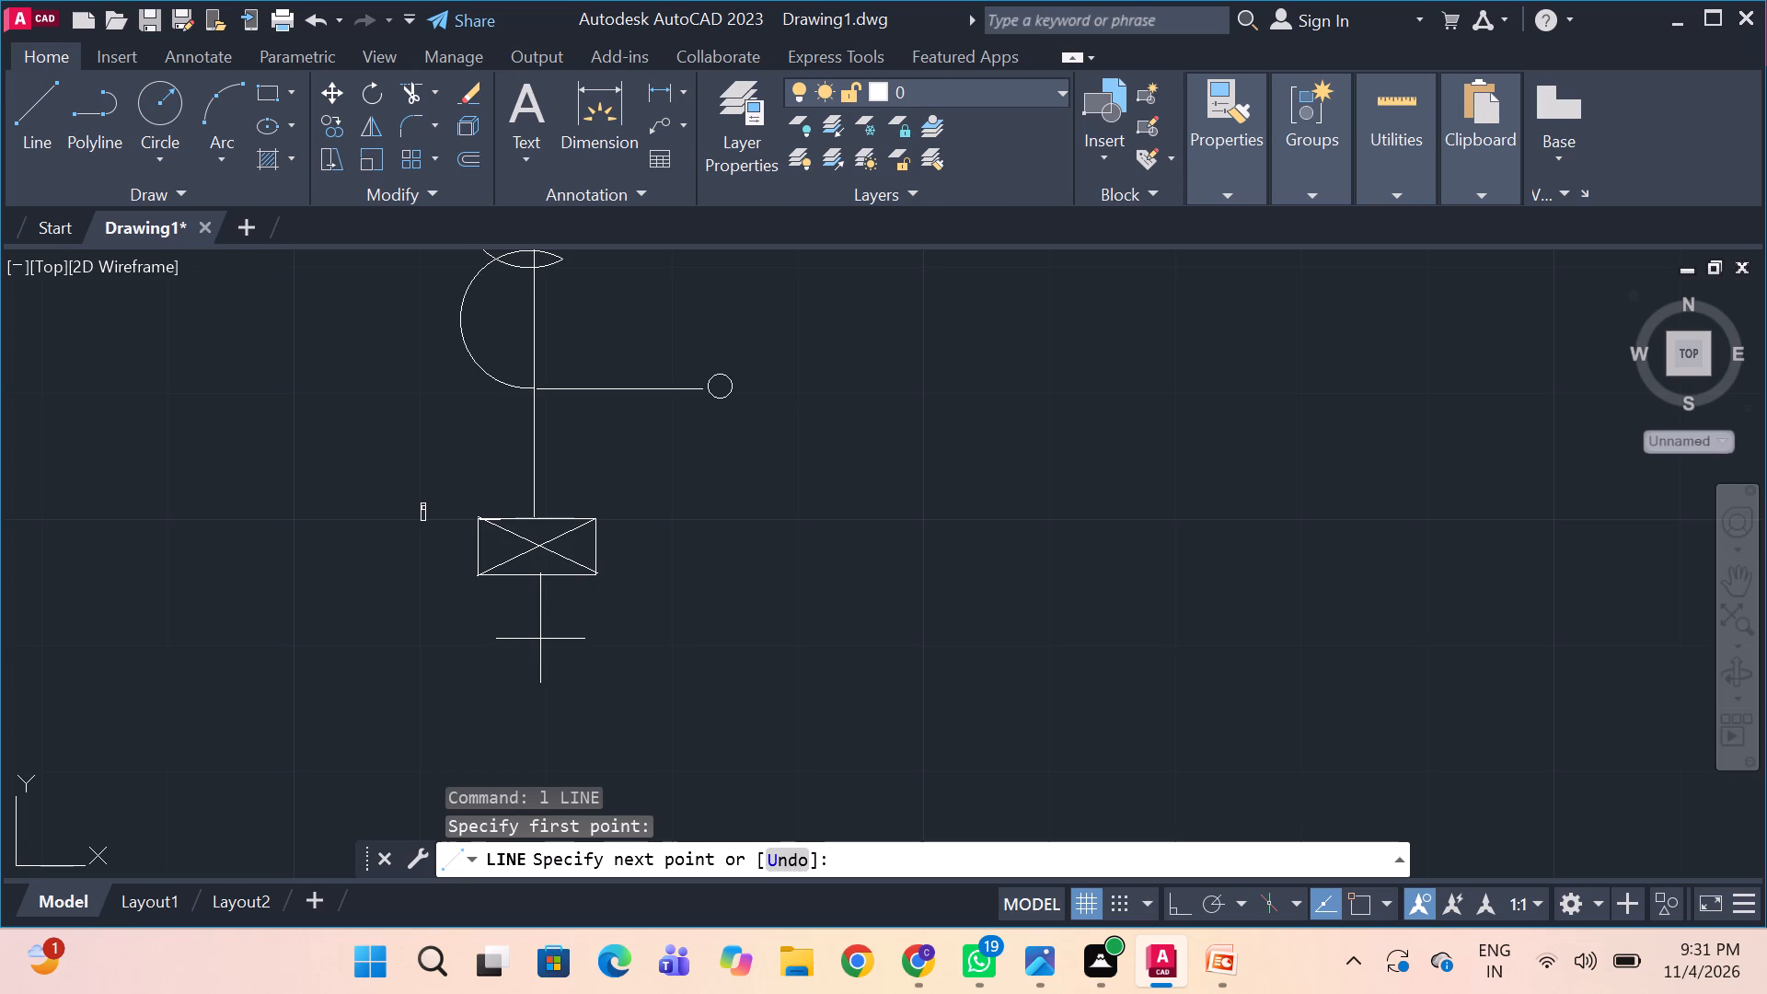
left_click_drag(540, 639, 540, 647)
left_click(540, 647)
key("space")
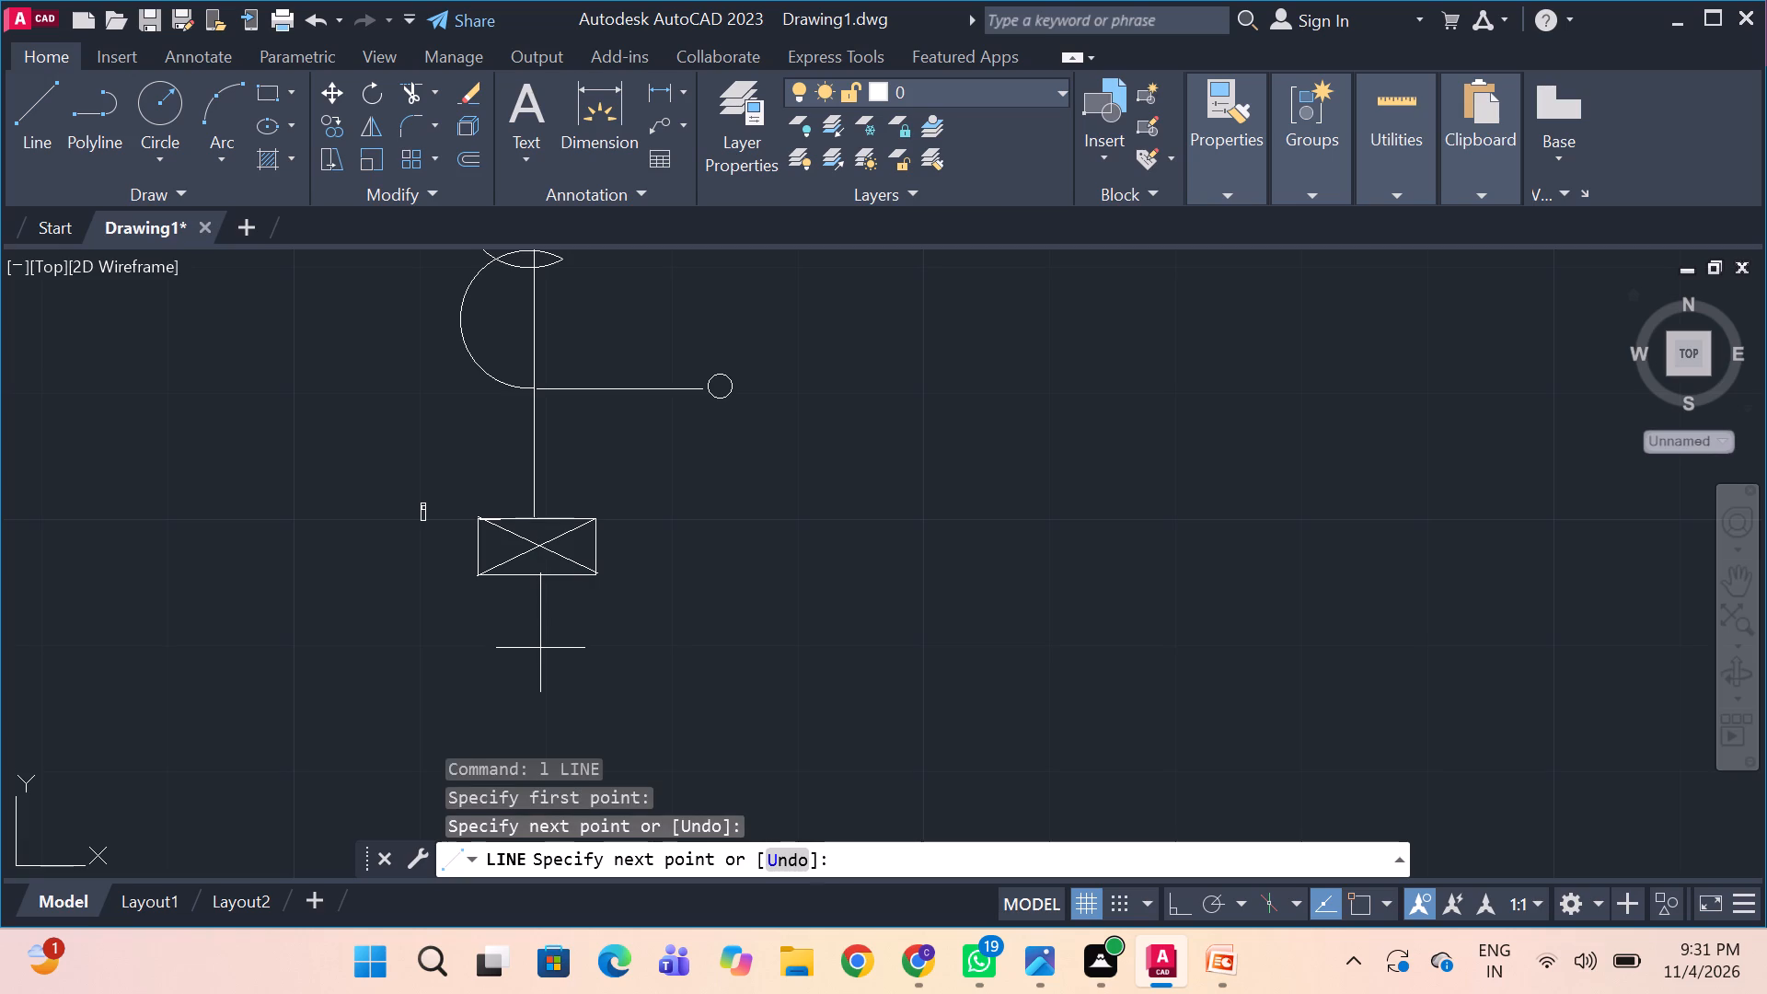
Draw a small circle at the lower end of the short vertical line below the crossed VCB box.
type("c")
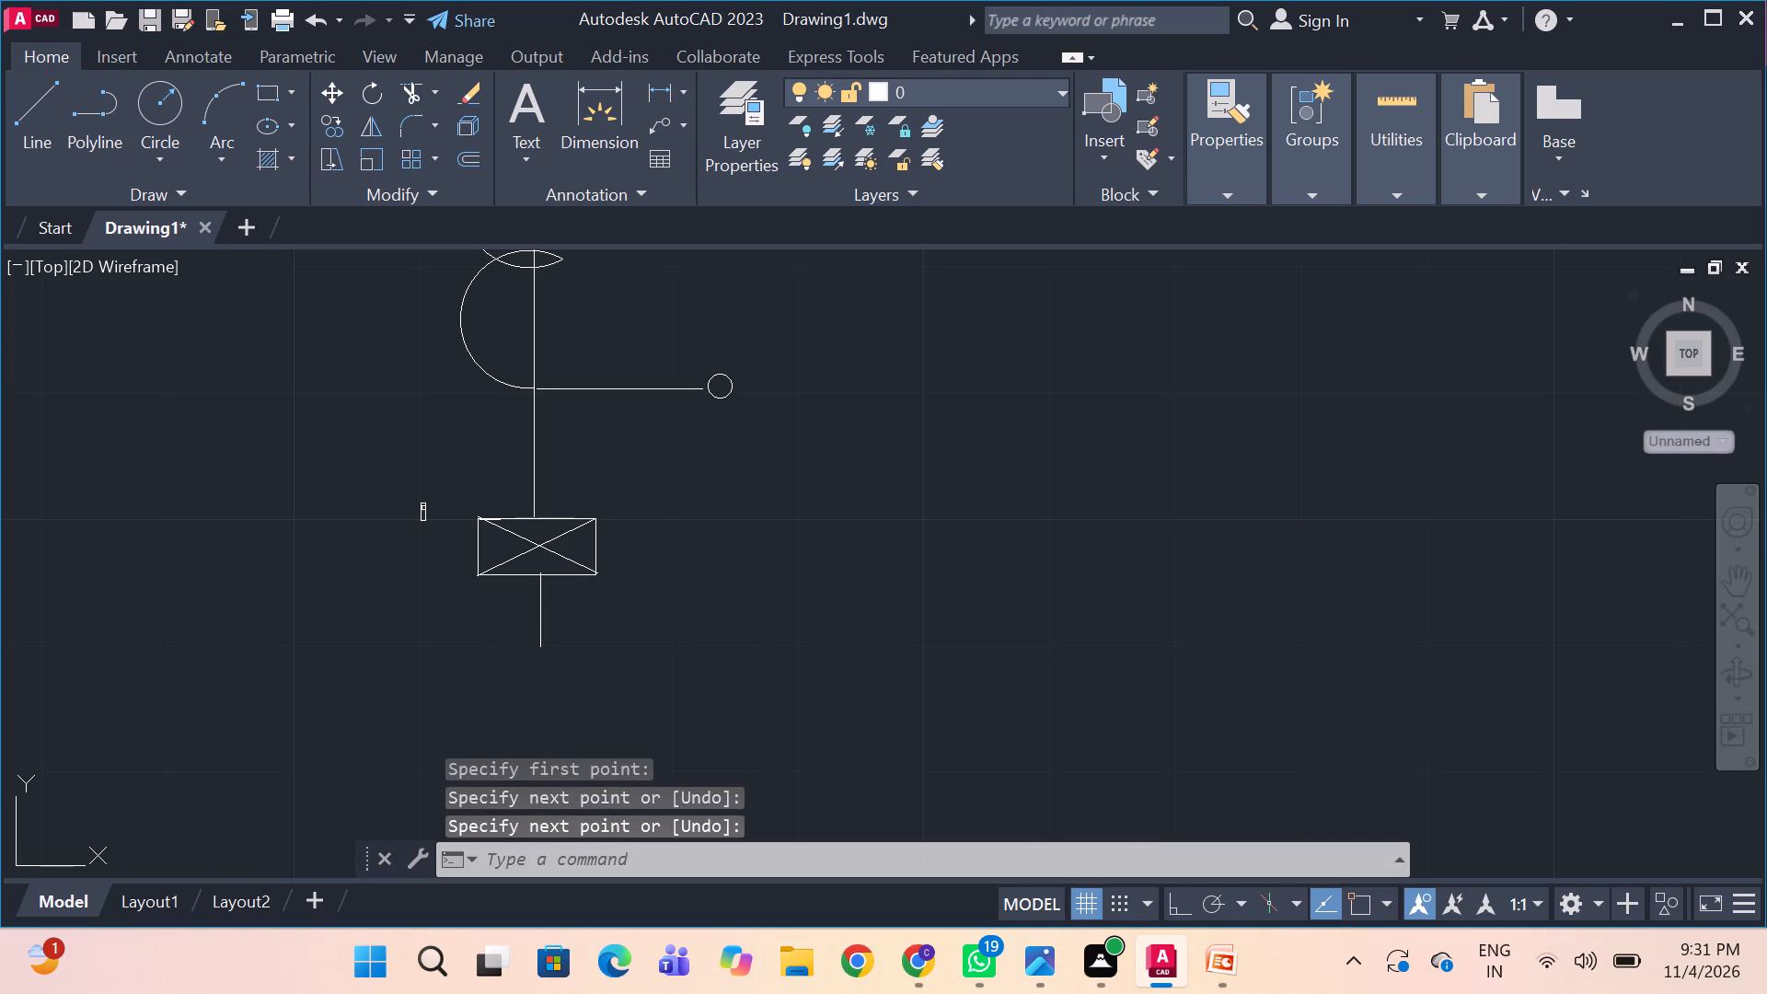
key("space")
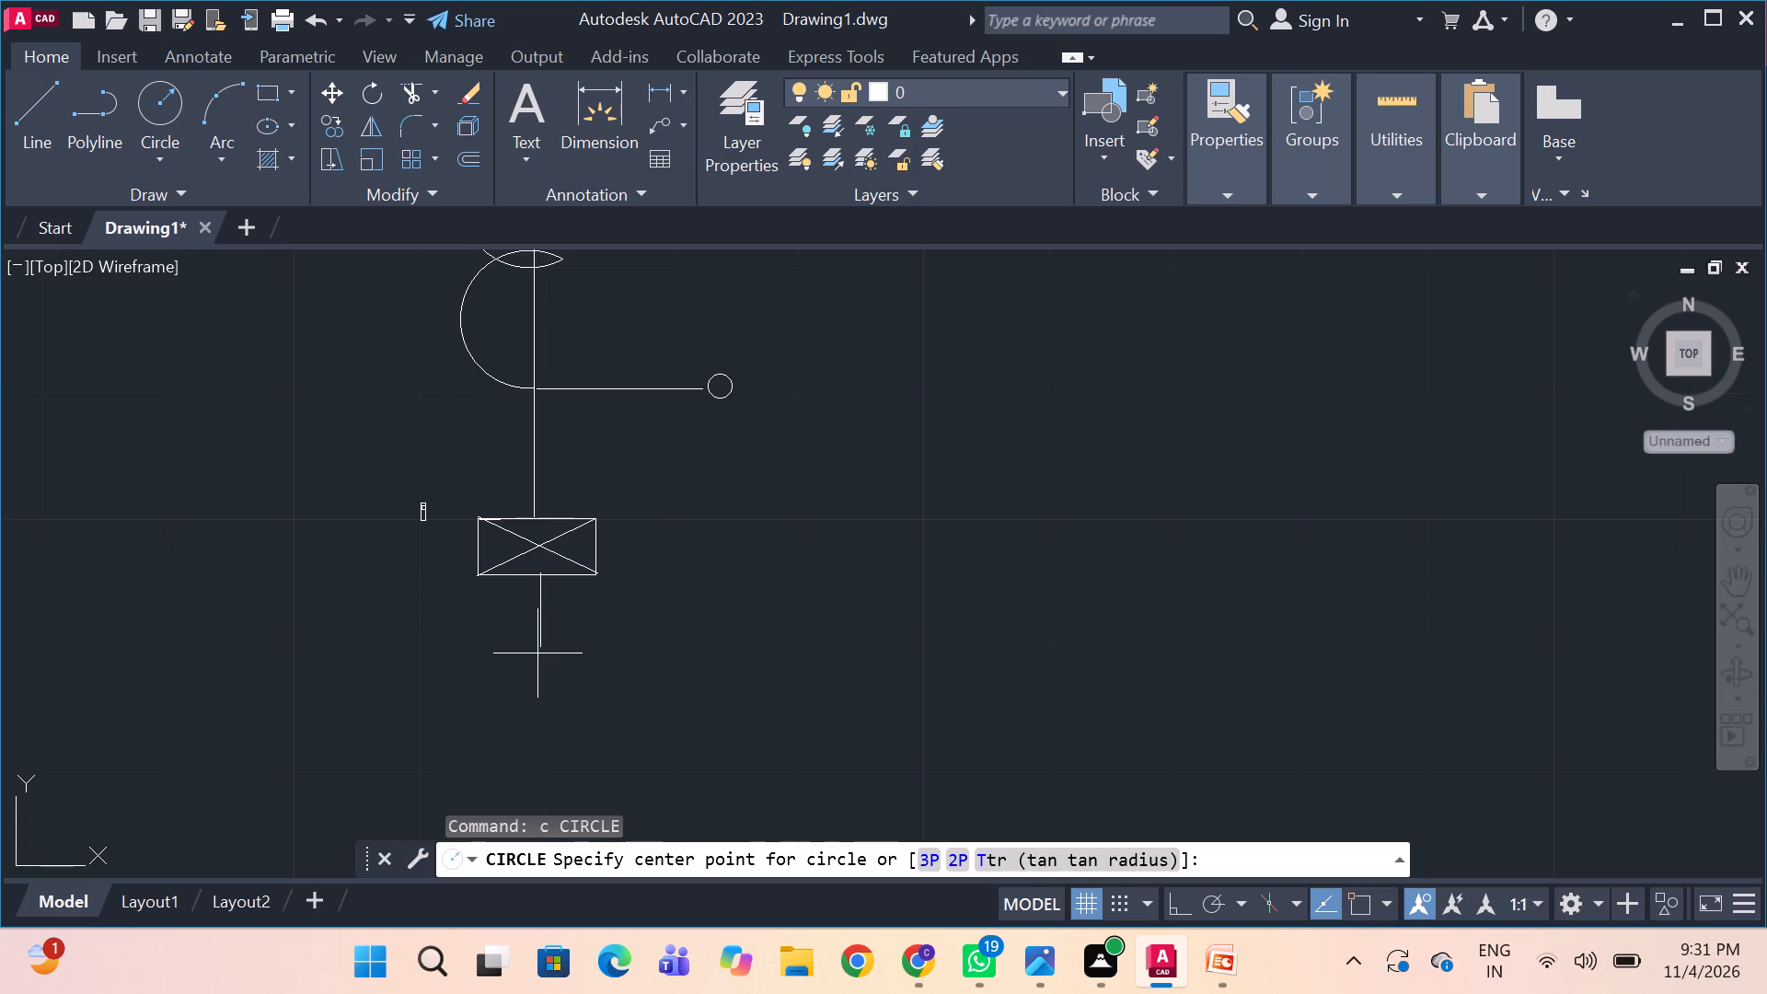
left_click_drag(537, 653, 546, 654)
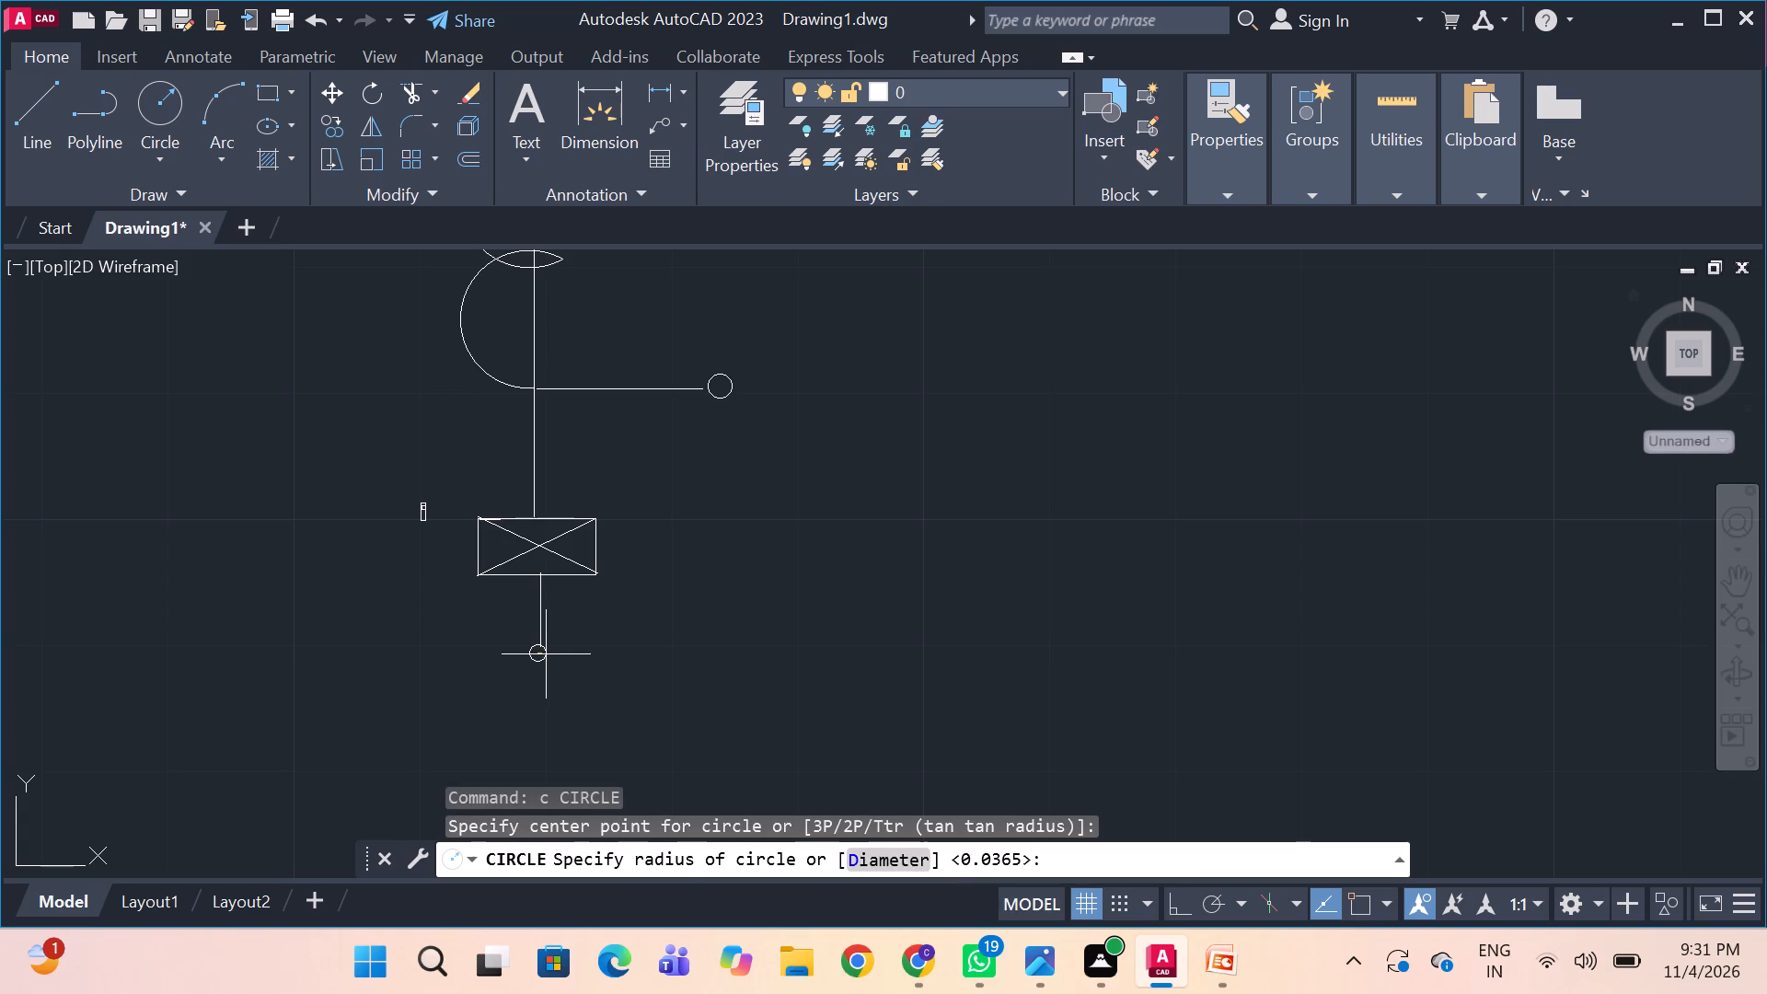
left_click_drag(546, 654, 548, 654)
left_click(549, 654)
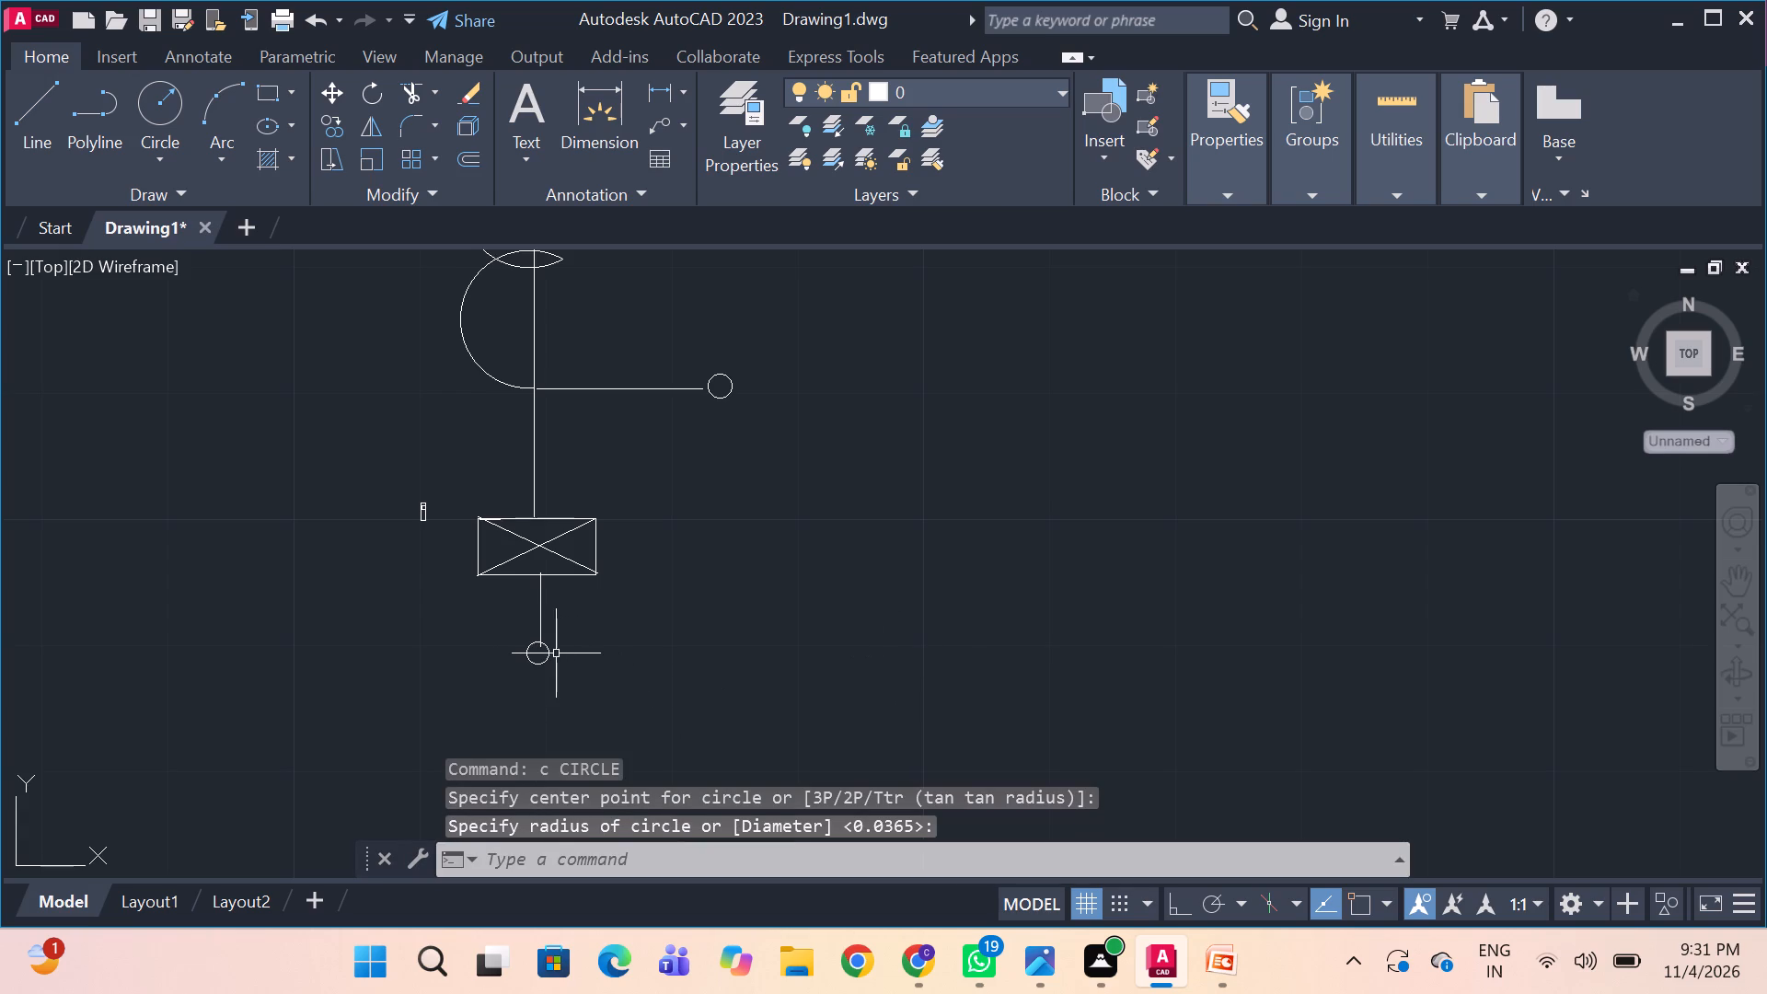
Mirror the small circle across a nearly horizontal line just beneath it, keeping the original, to form the isolator's second contact.
left_click(549, 653)
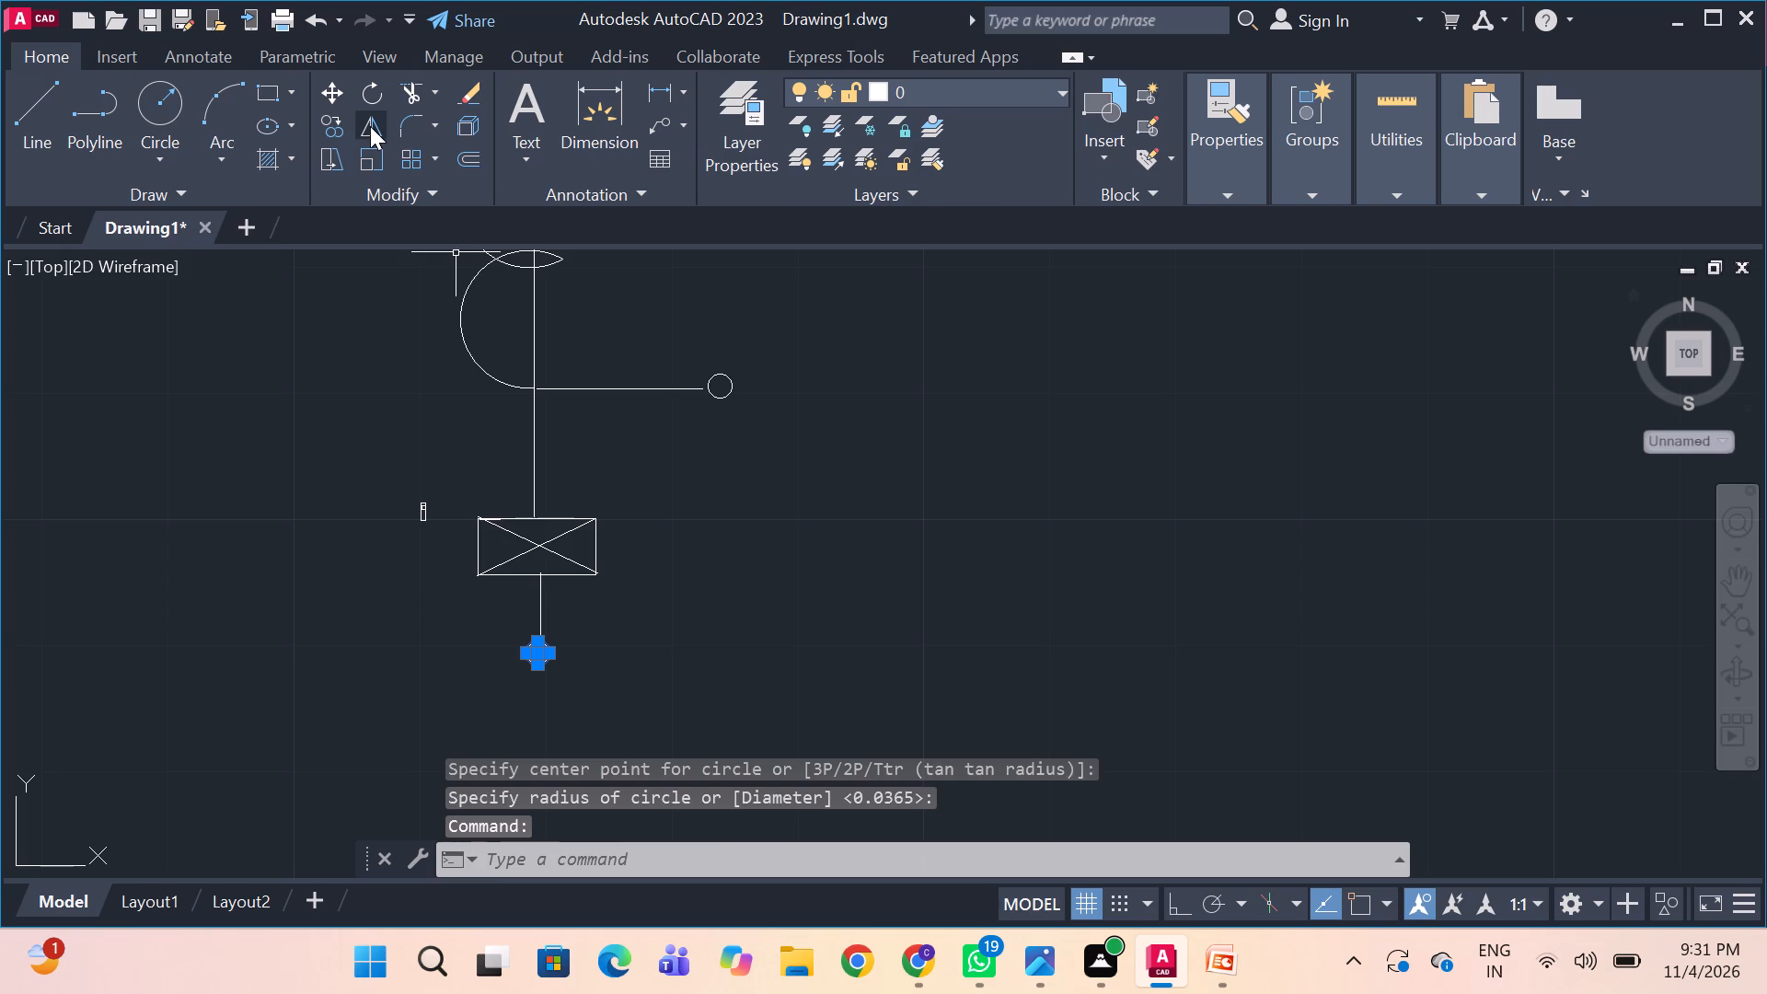
left_click(370, 126)
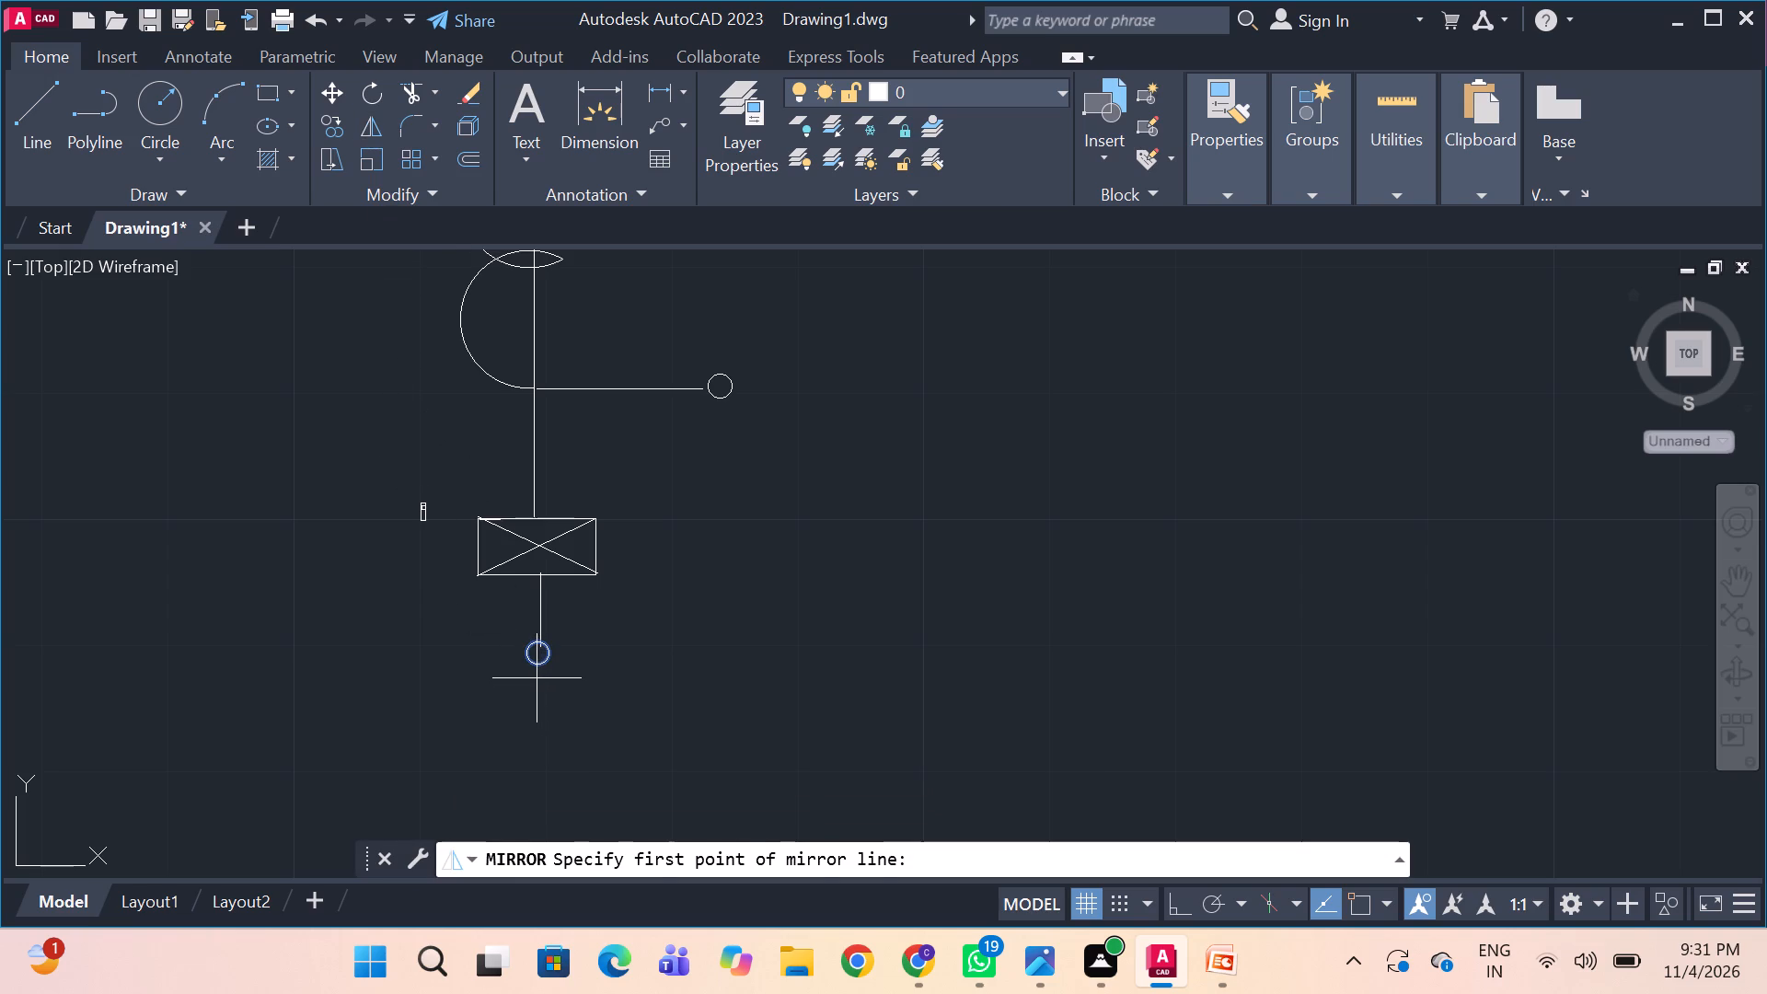
left_click(537, 678)
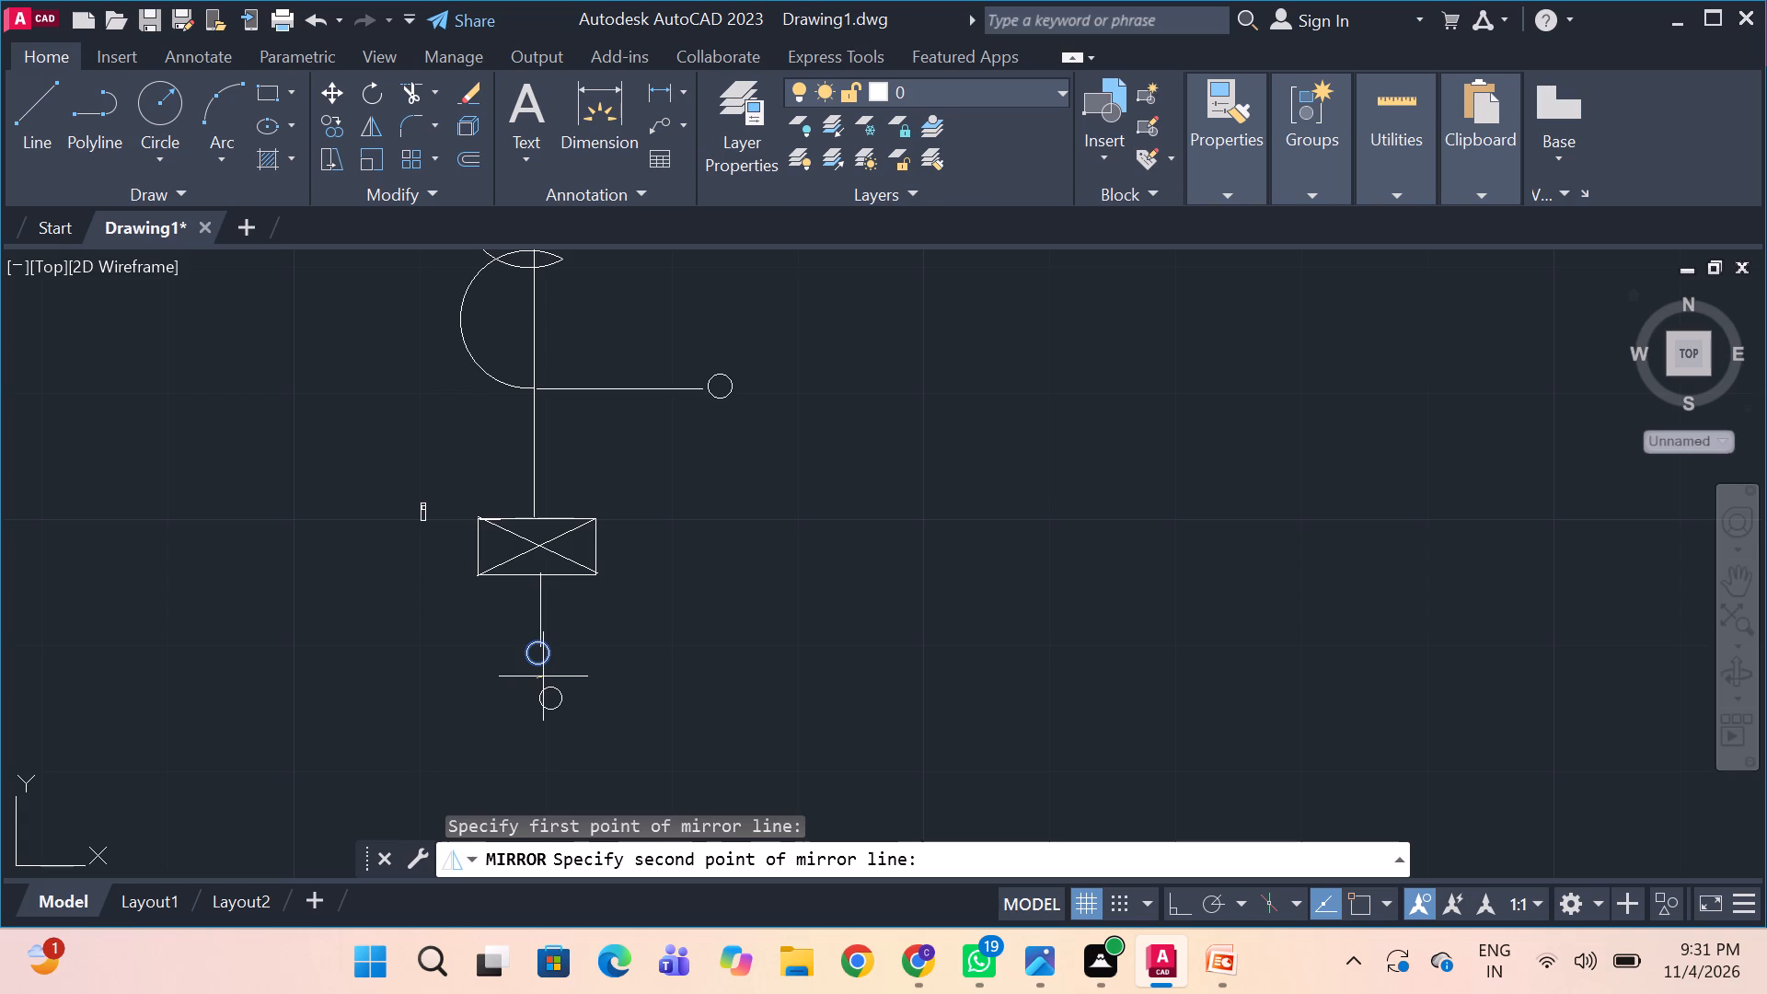
left_click(543, 679)
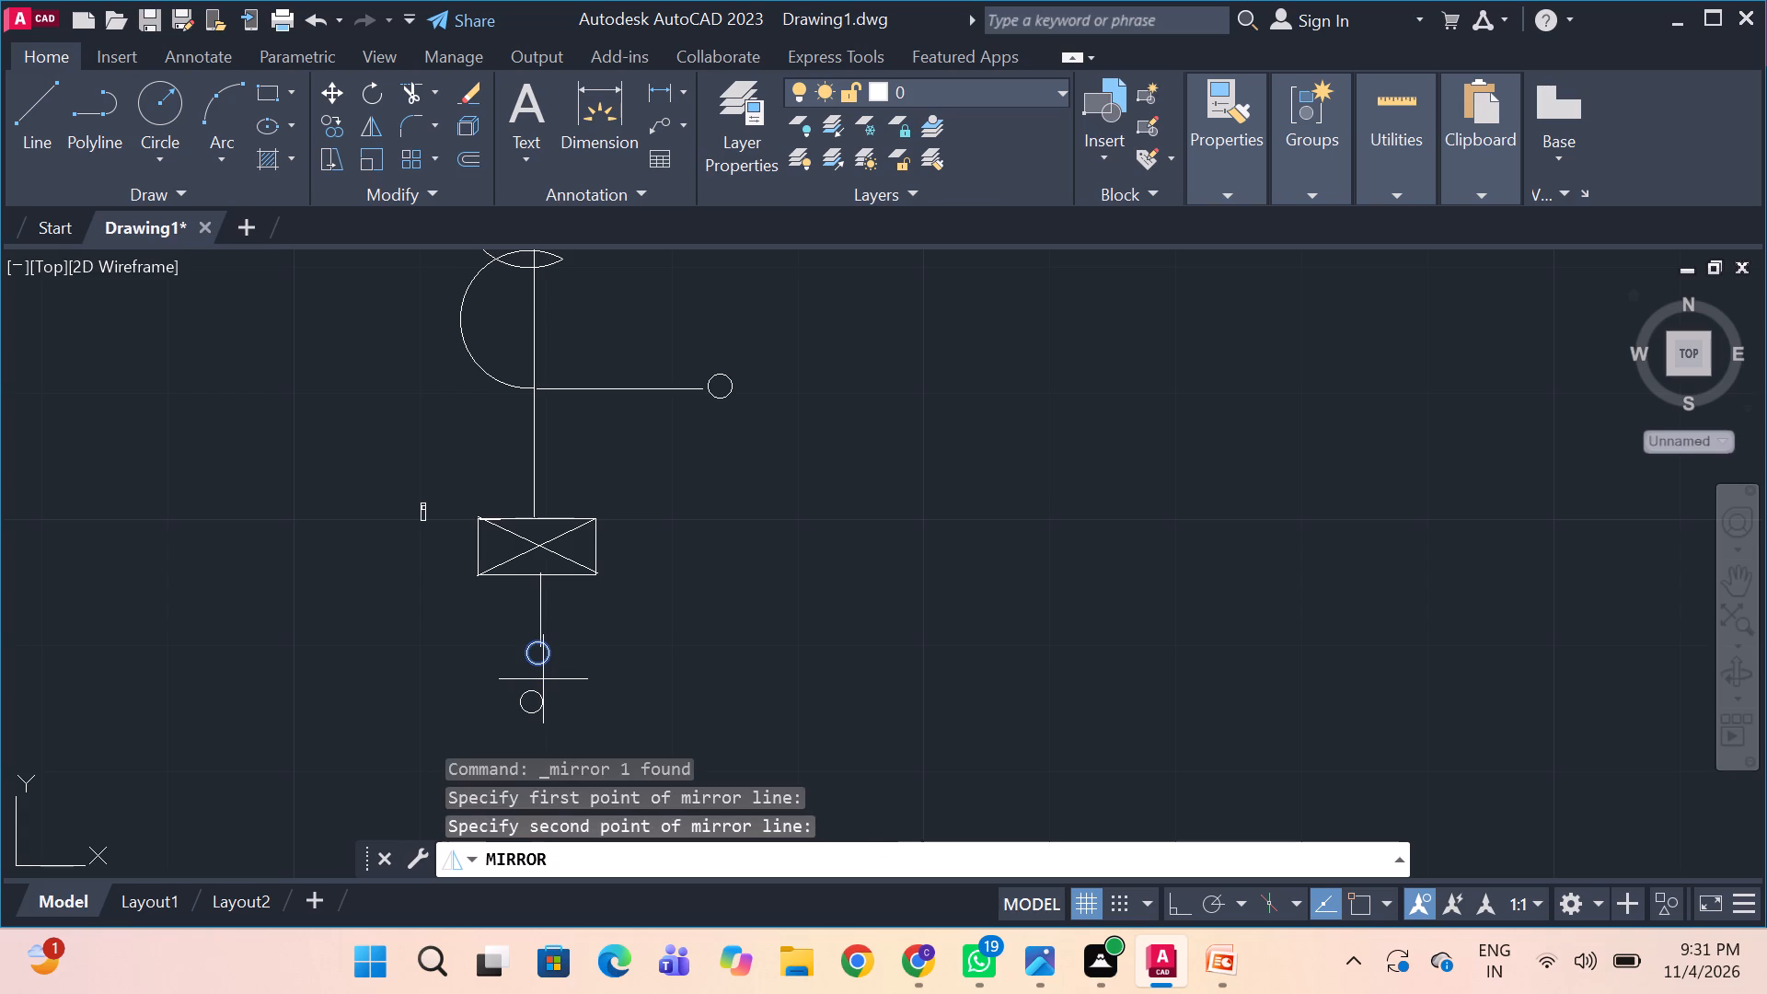
key("space")
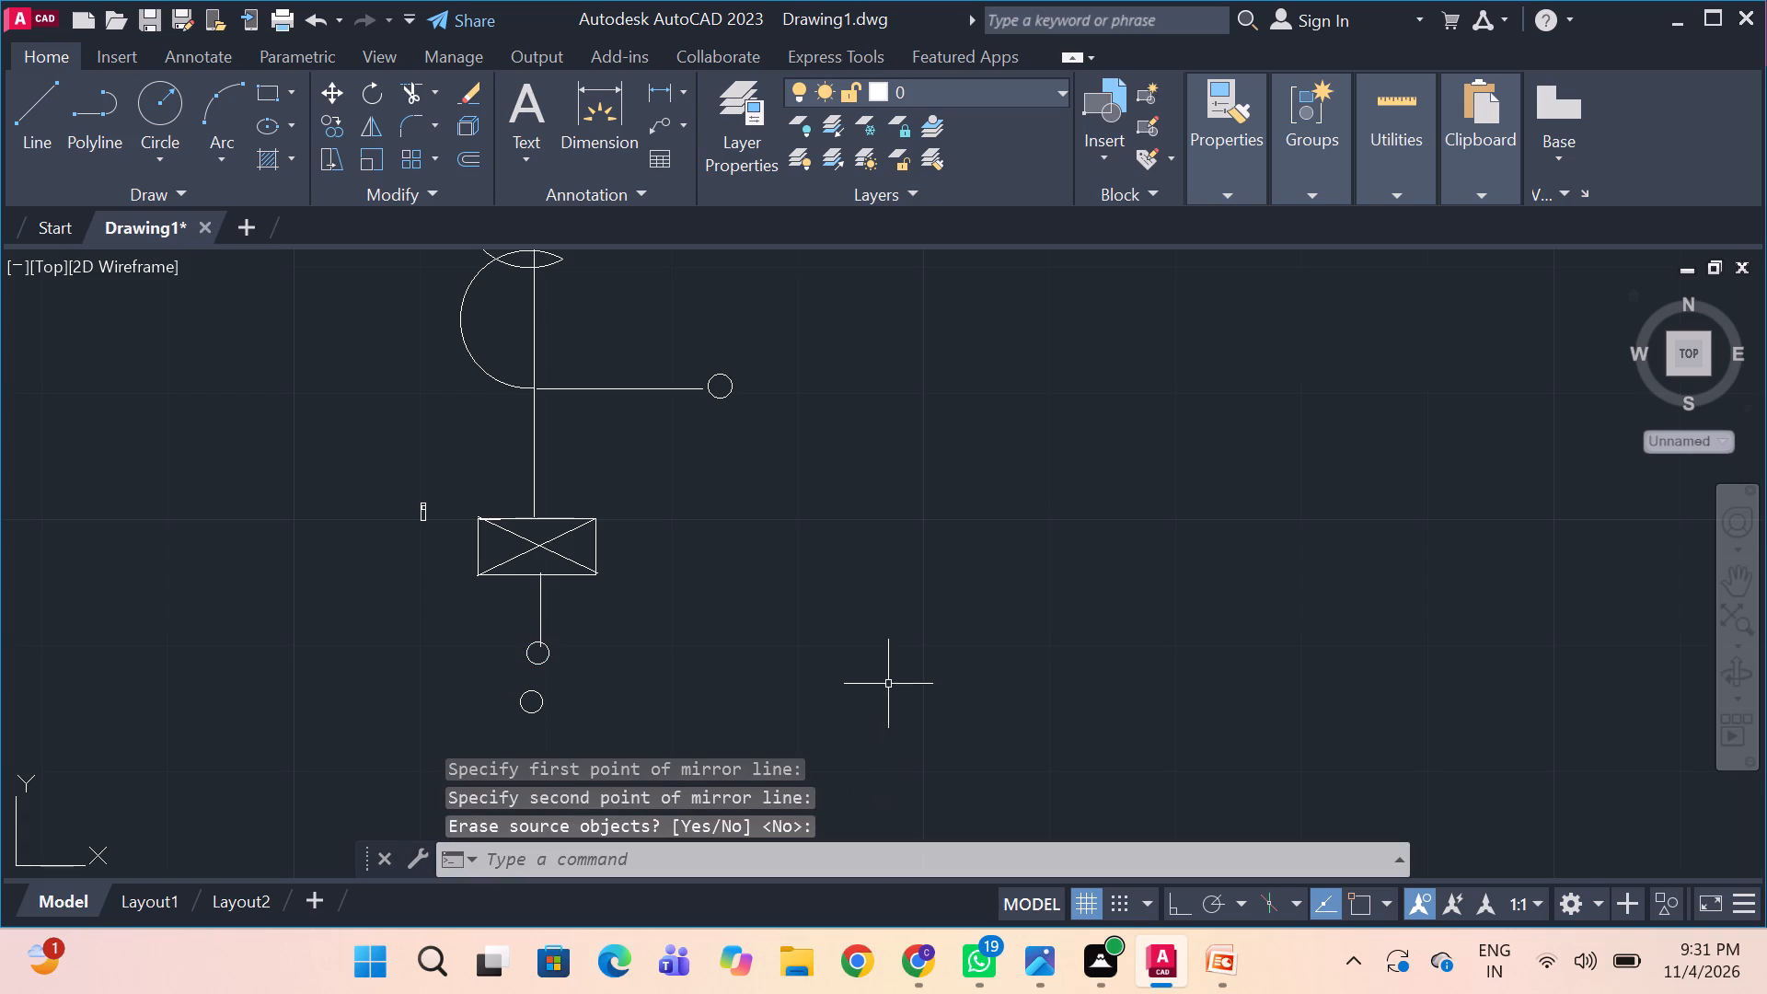
Draw a short slanted isolator blade from the lower circle's upper-right edge, rising to the right beside the upper circle.
key("l")
key("space")
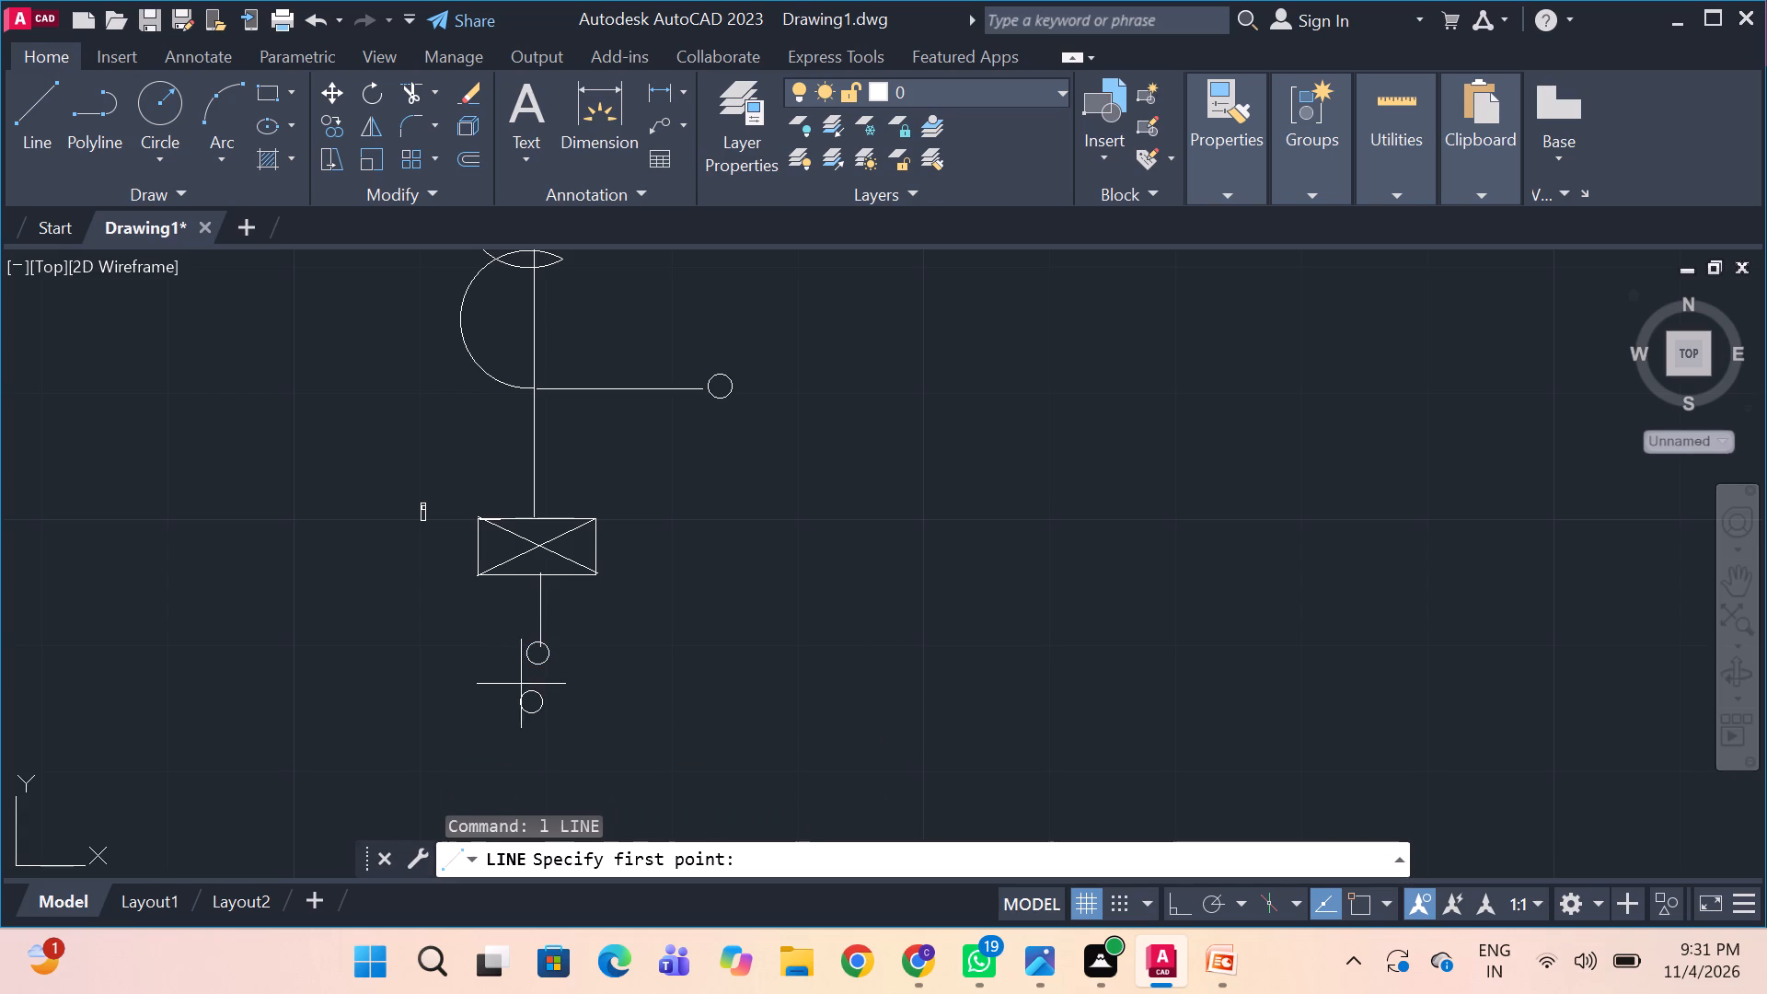
left_click_drag(537, 691, 556, 680)
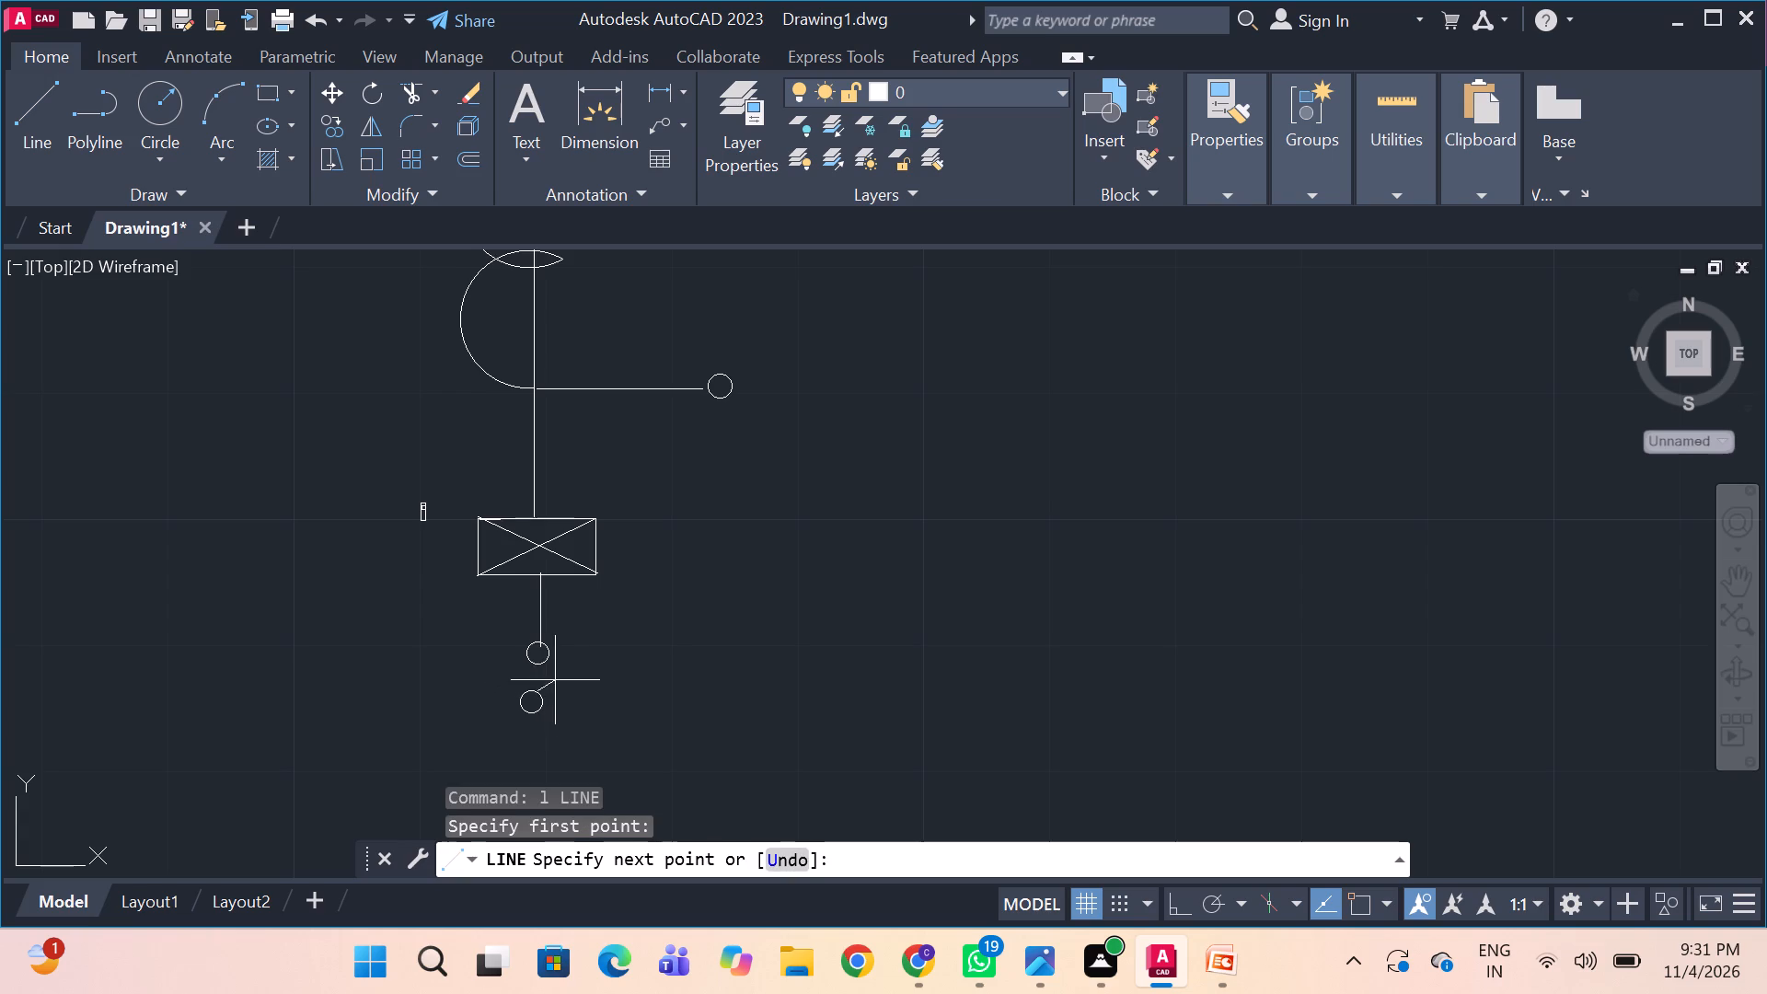
left_click_drag(556, 680, 565, 664)
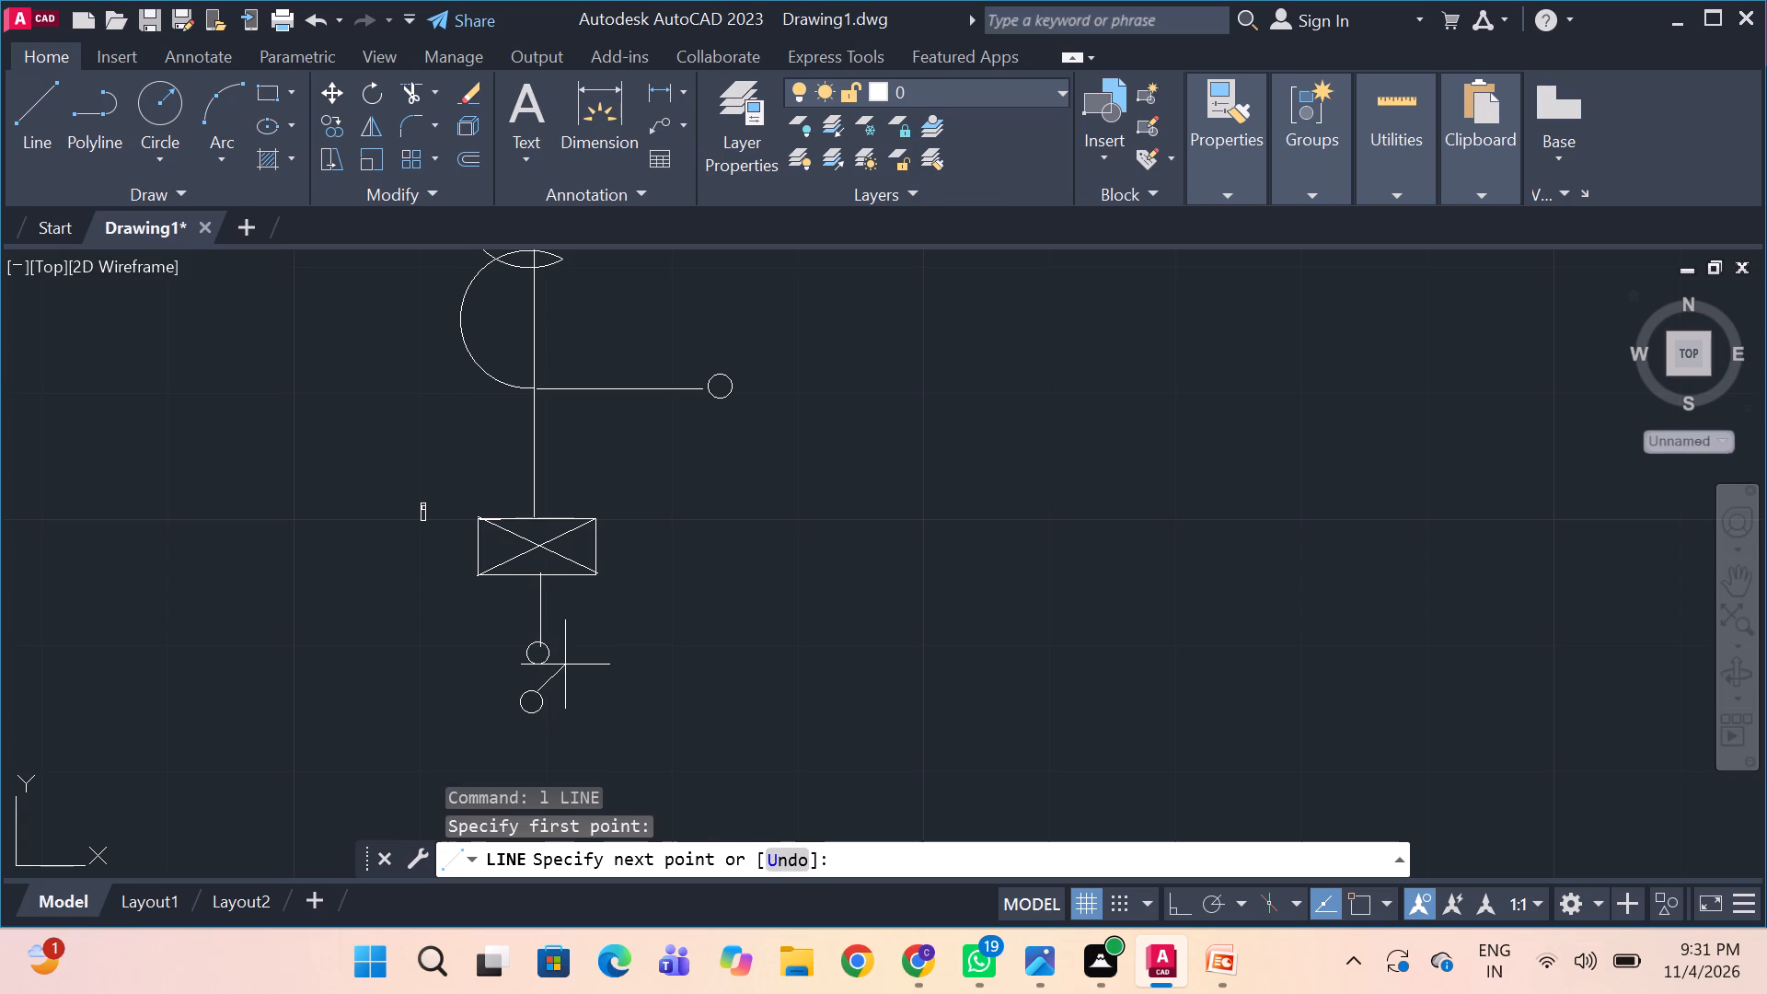
left_click_drag(565, 664, 565, 662)
left_click(565, 662)
key("space")
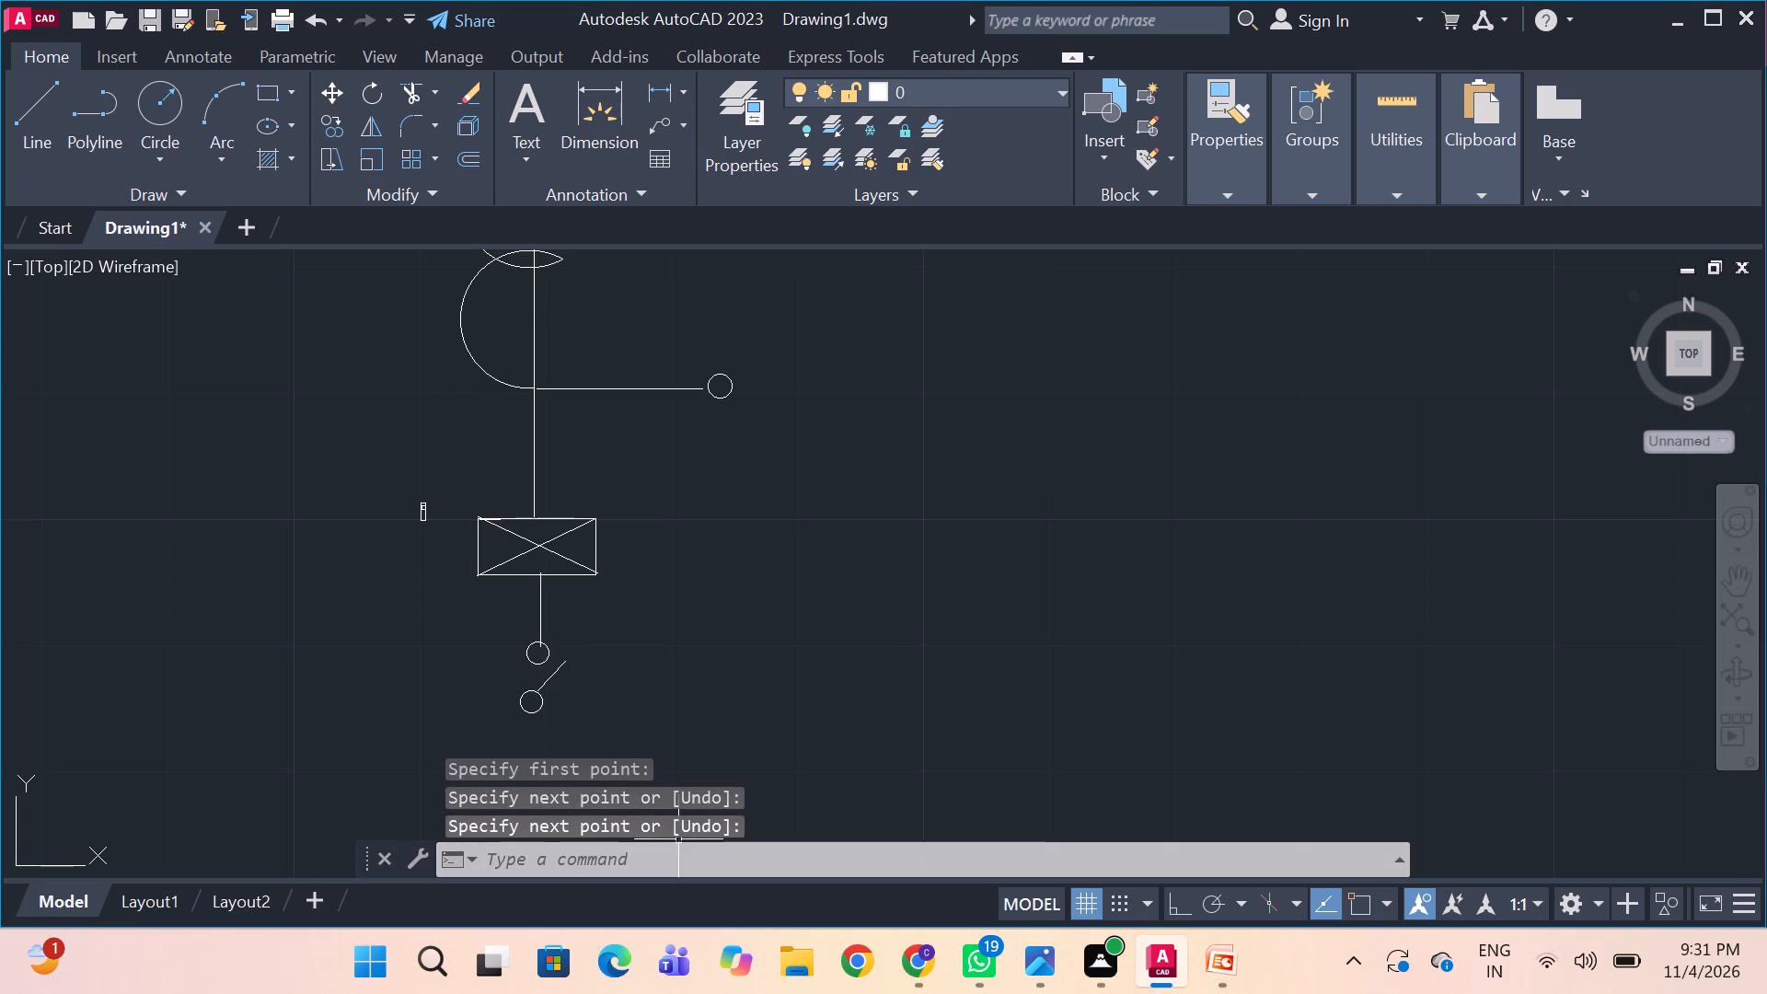
With Ortho on, draw a vertical line about 0.31 units long downward from the bottom of the lower isolator circle.
key("alt+Tab")
key("alt+Tab")
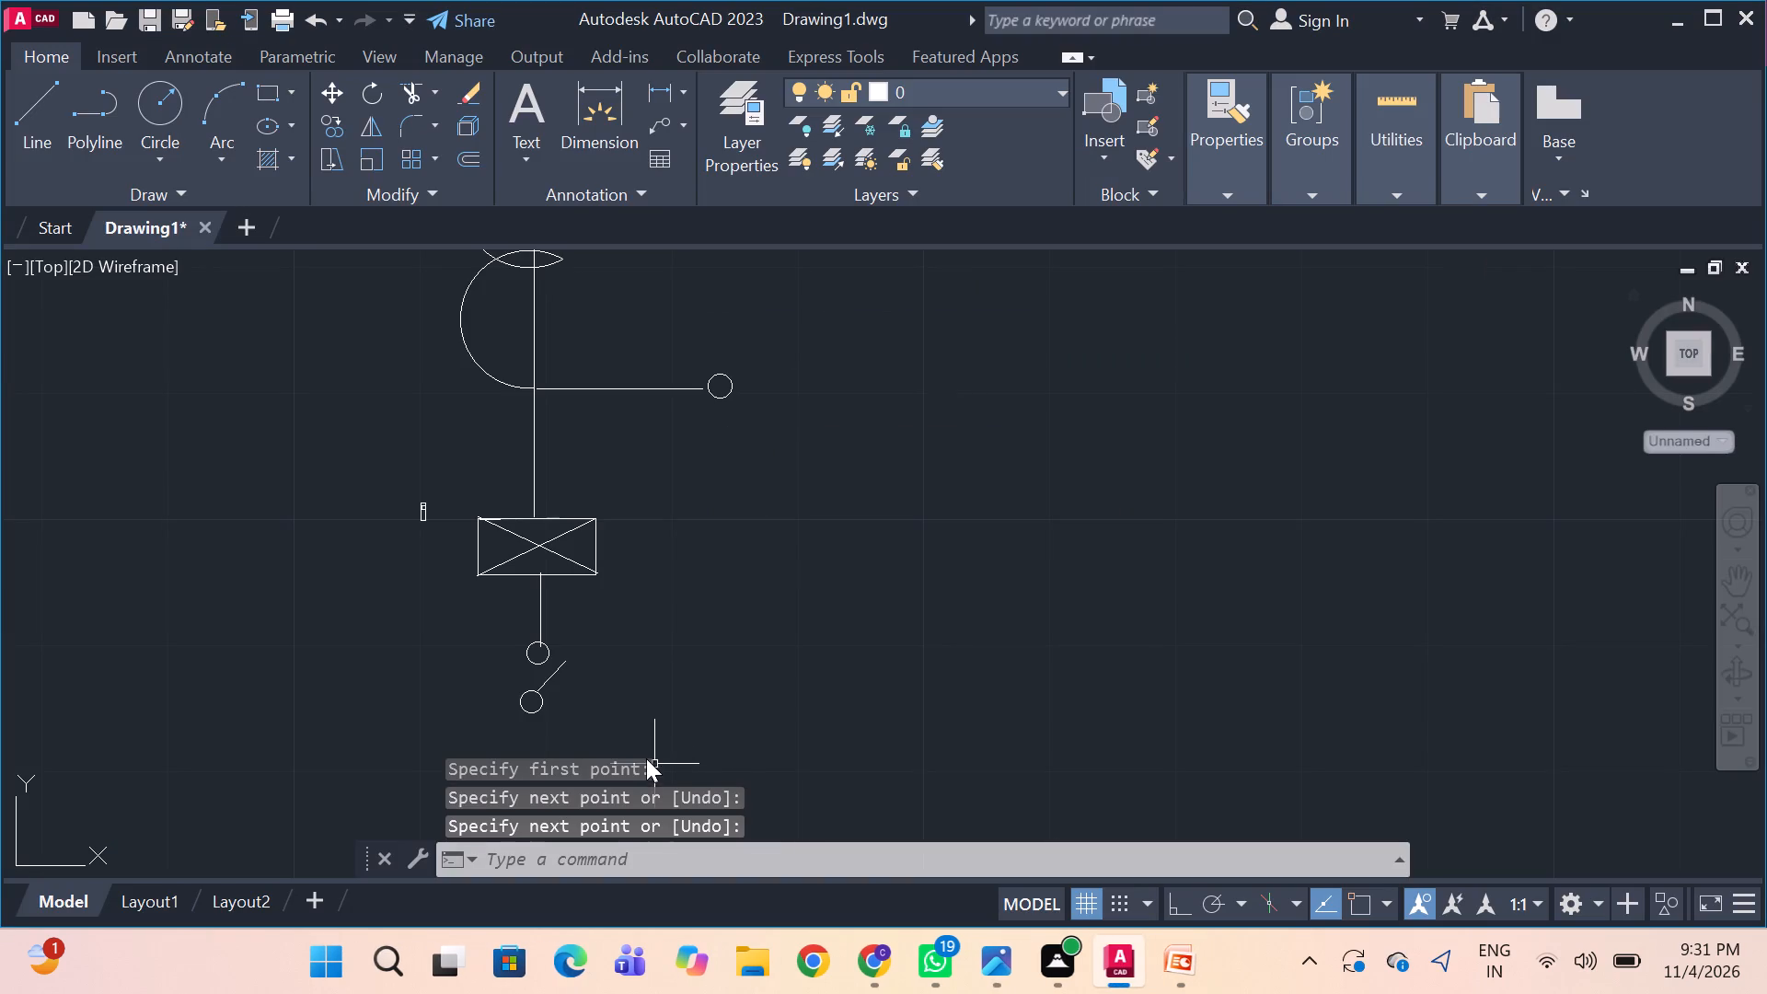
key("l")
key("space")
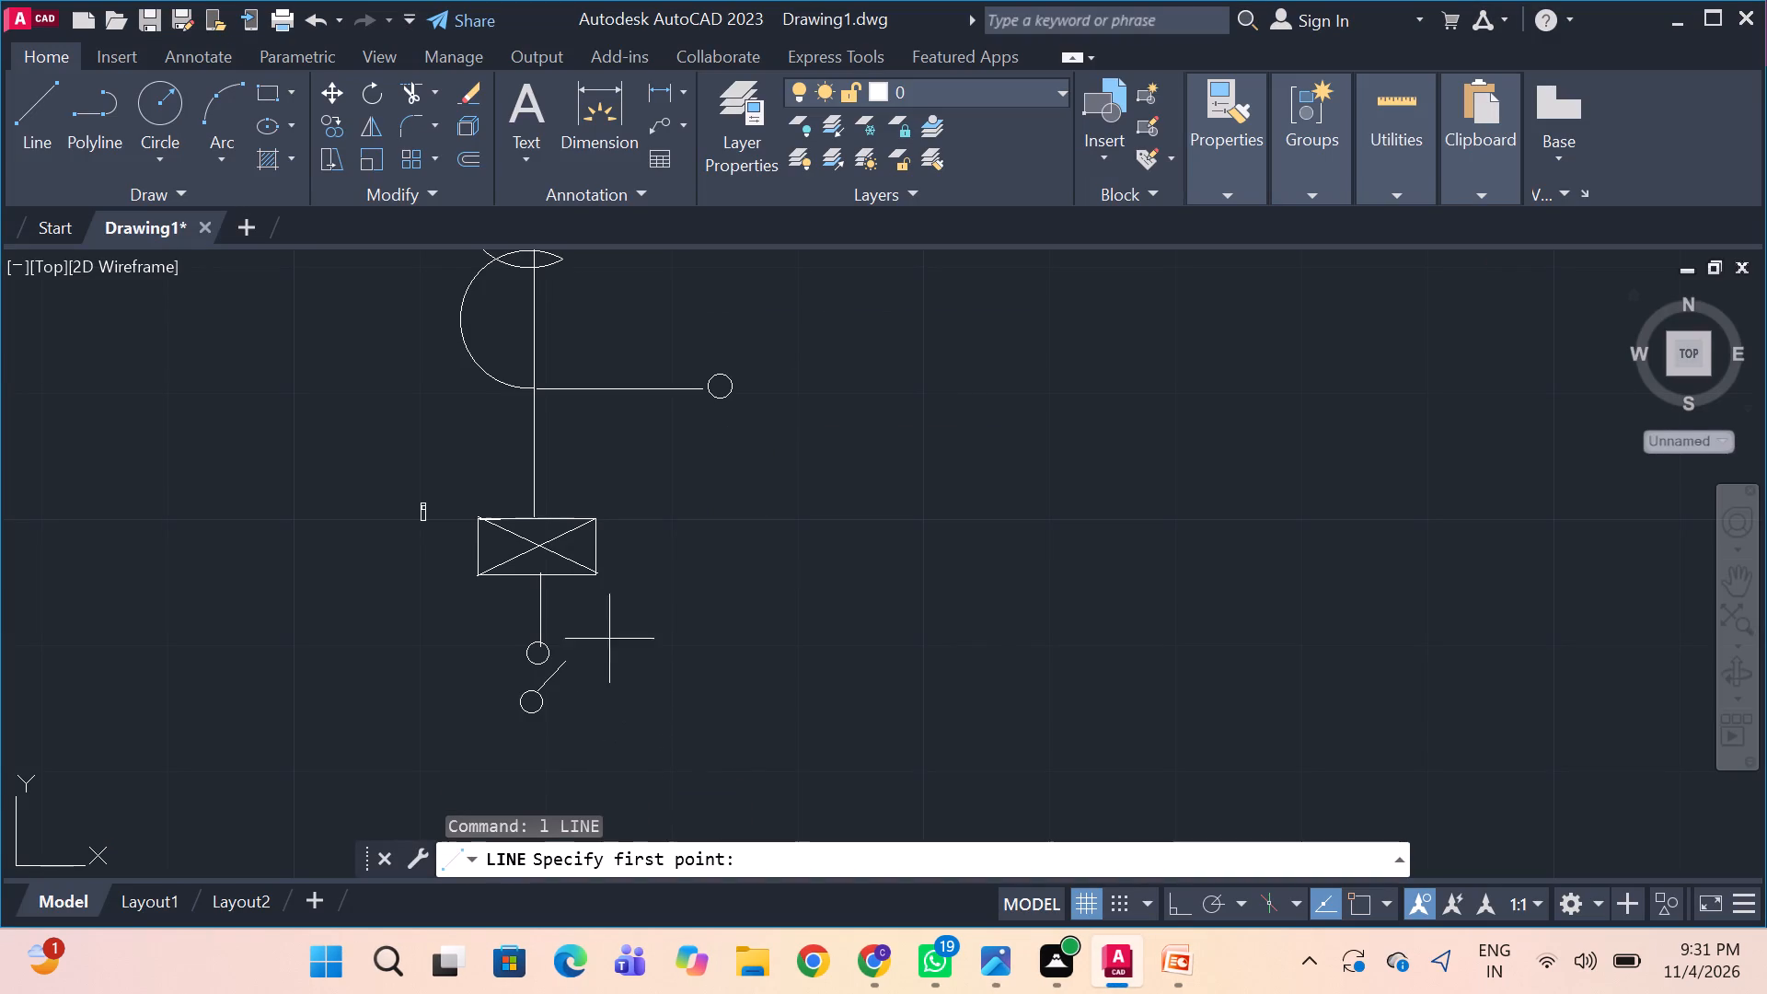
middle_click_drag(606, 625, 597, 517)
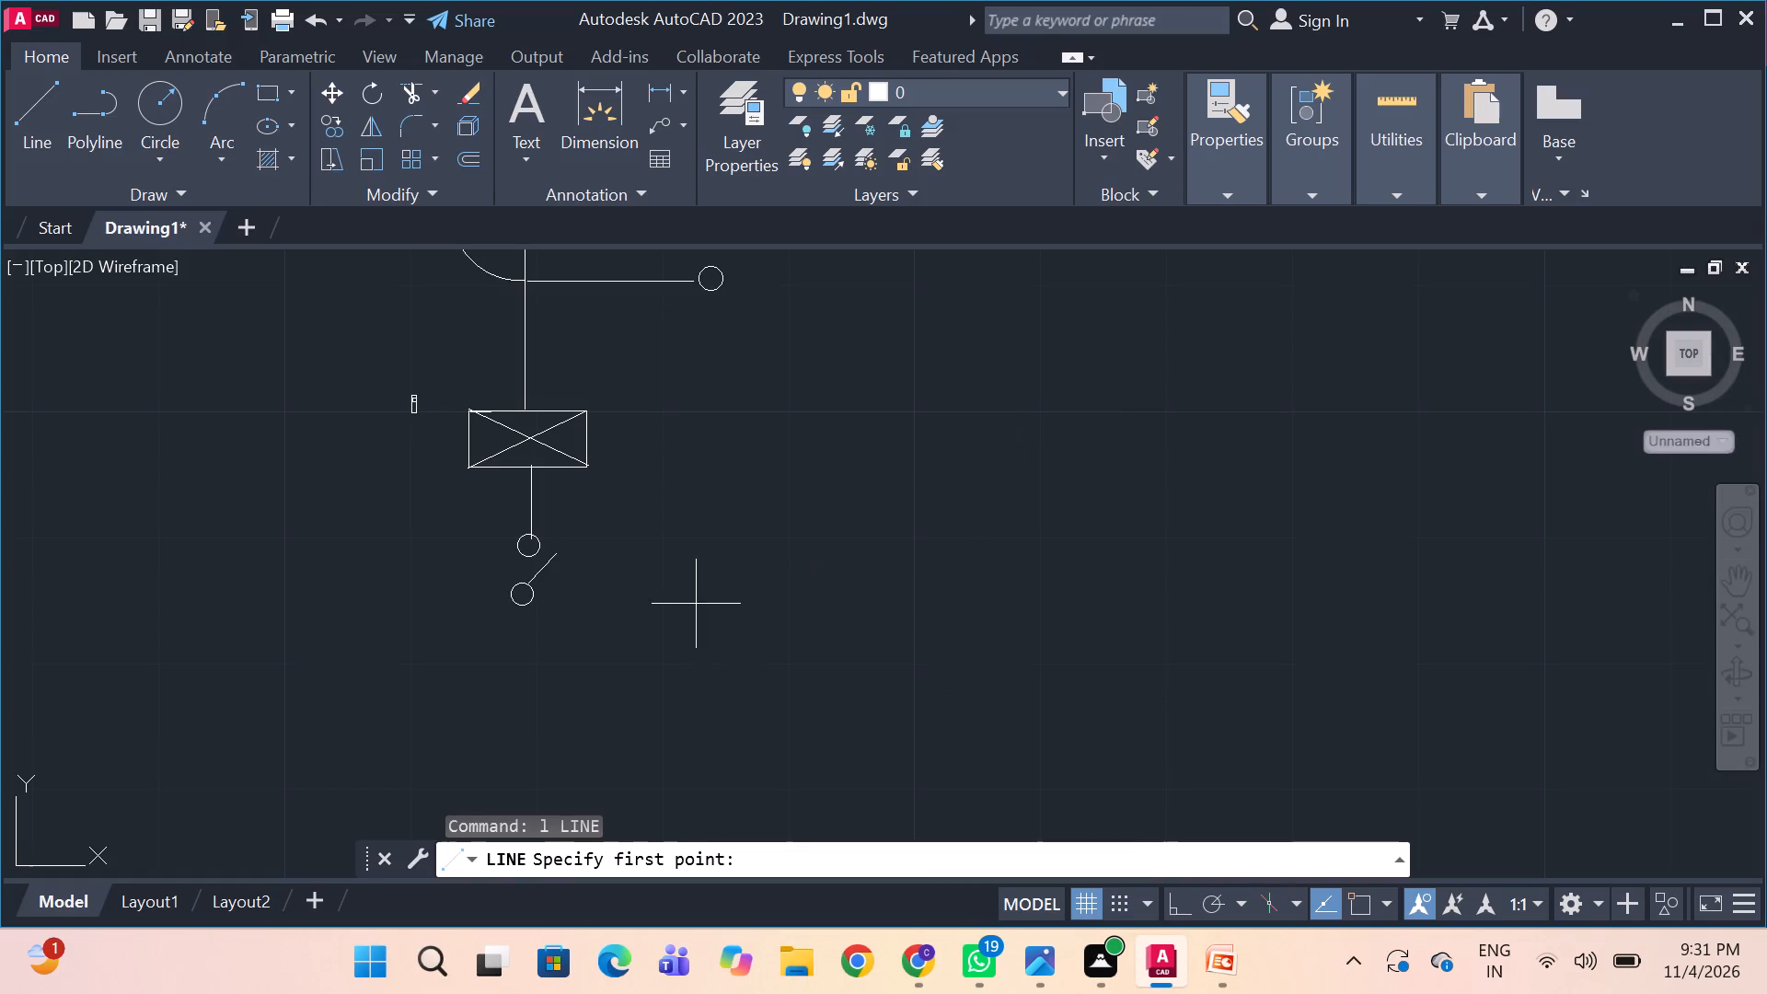
key("l")
key("space")
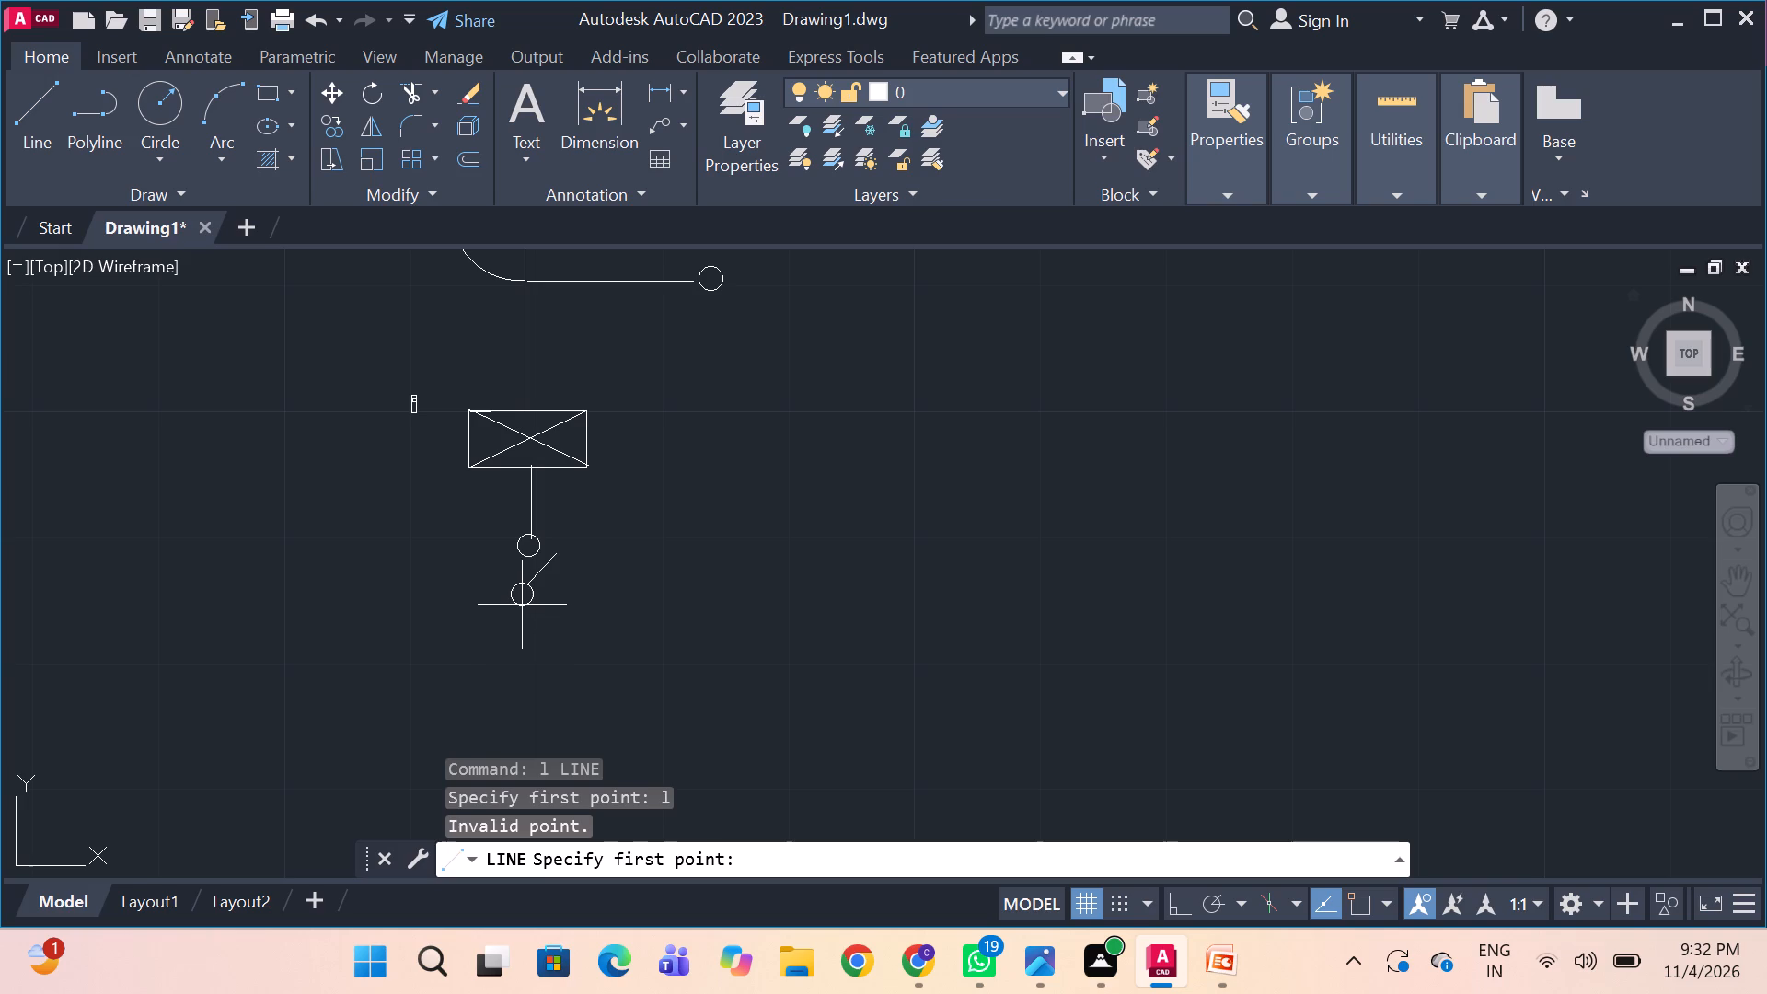
left_click_drag(524, 607, 522, 637)
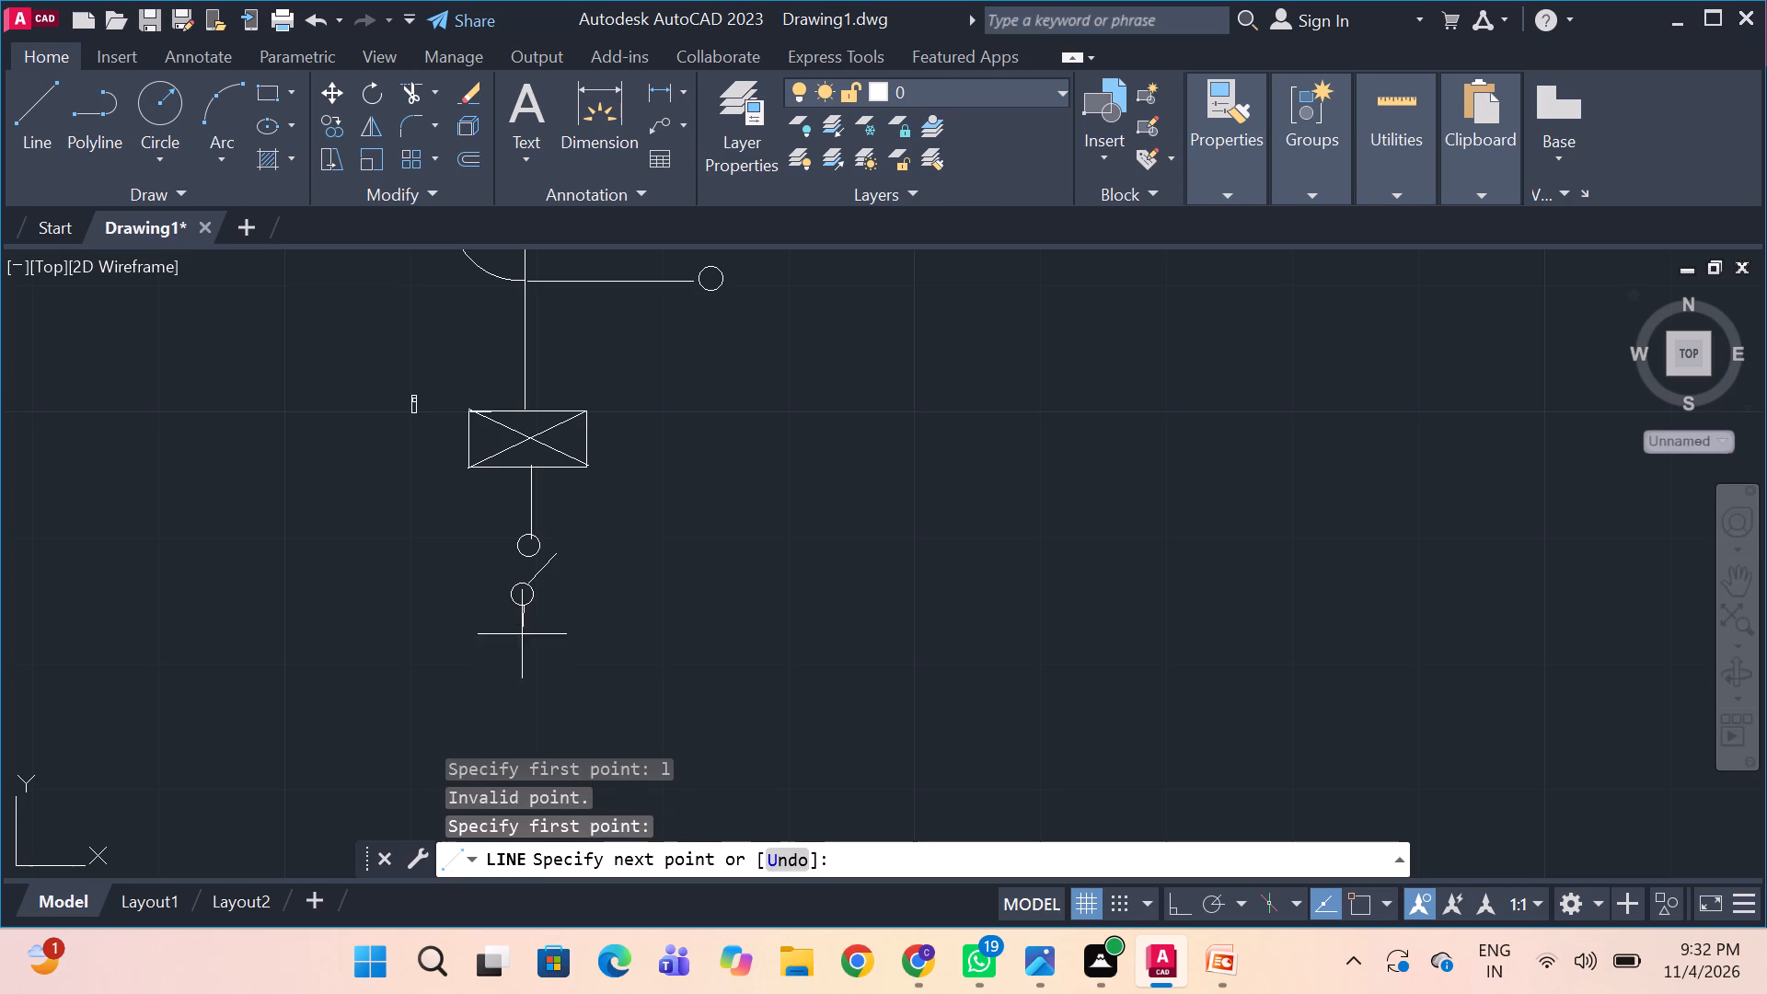
left_click_drag(522, 637, 530, 699)
key("F8")
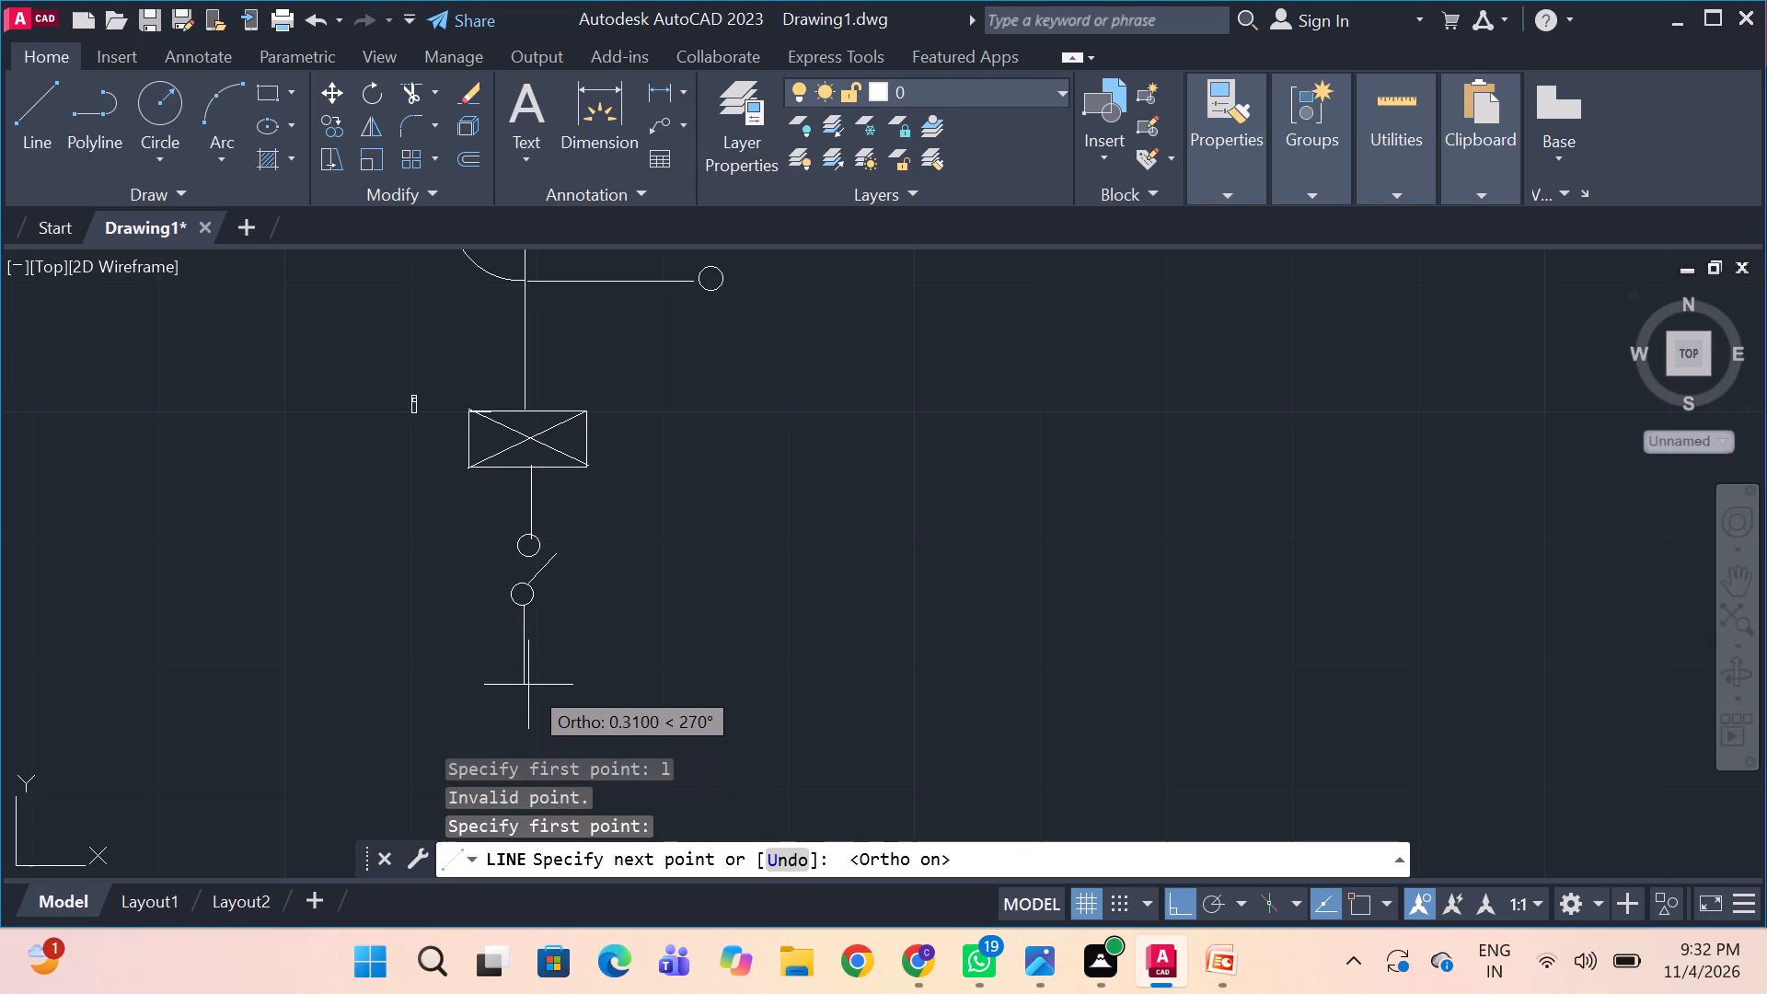
left_click(528, 668)
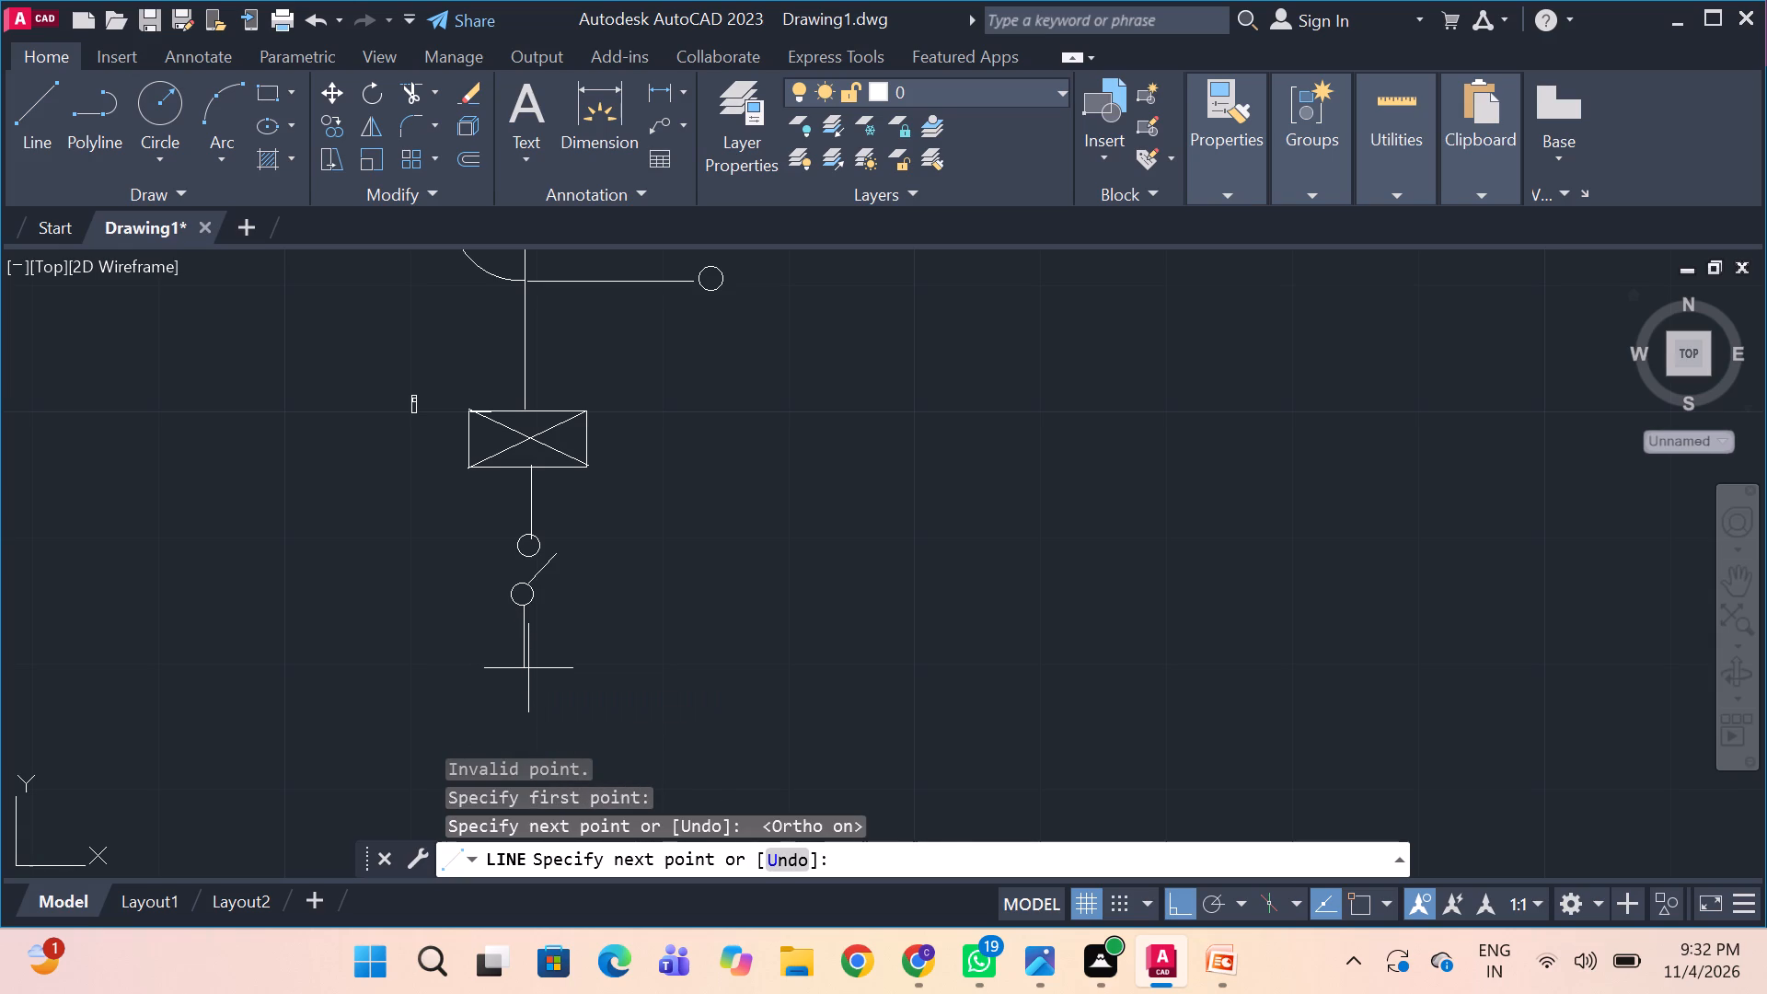
key("alt+Tab")
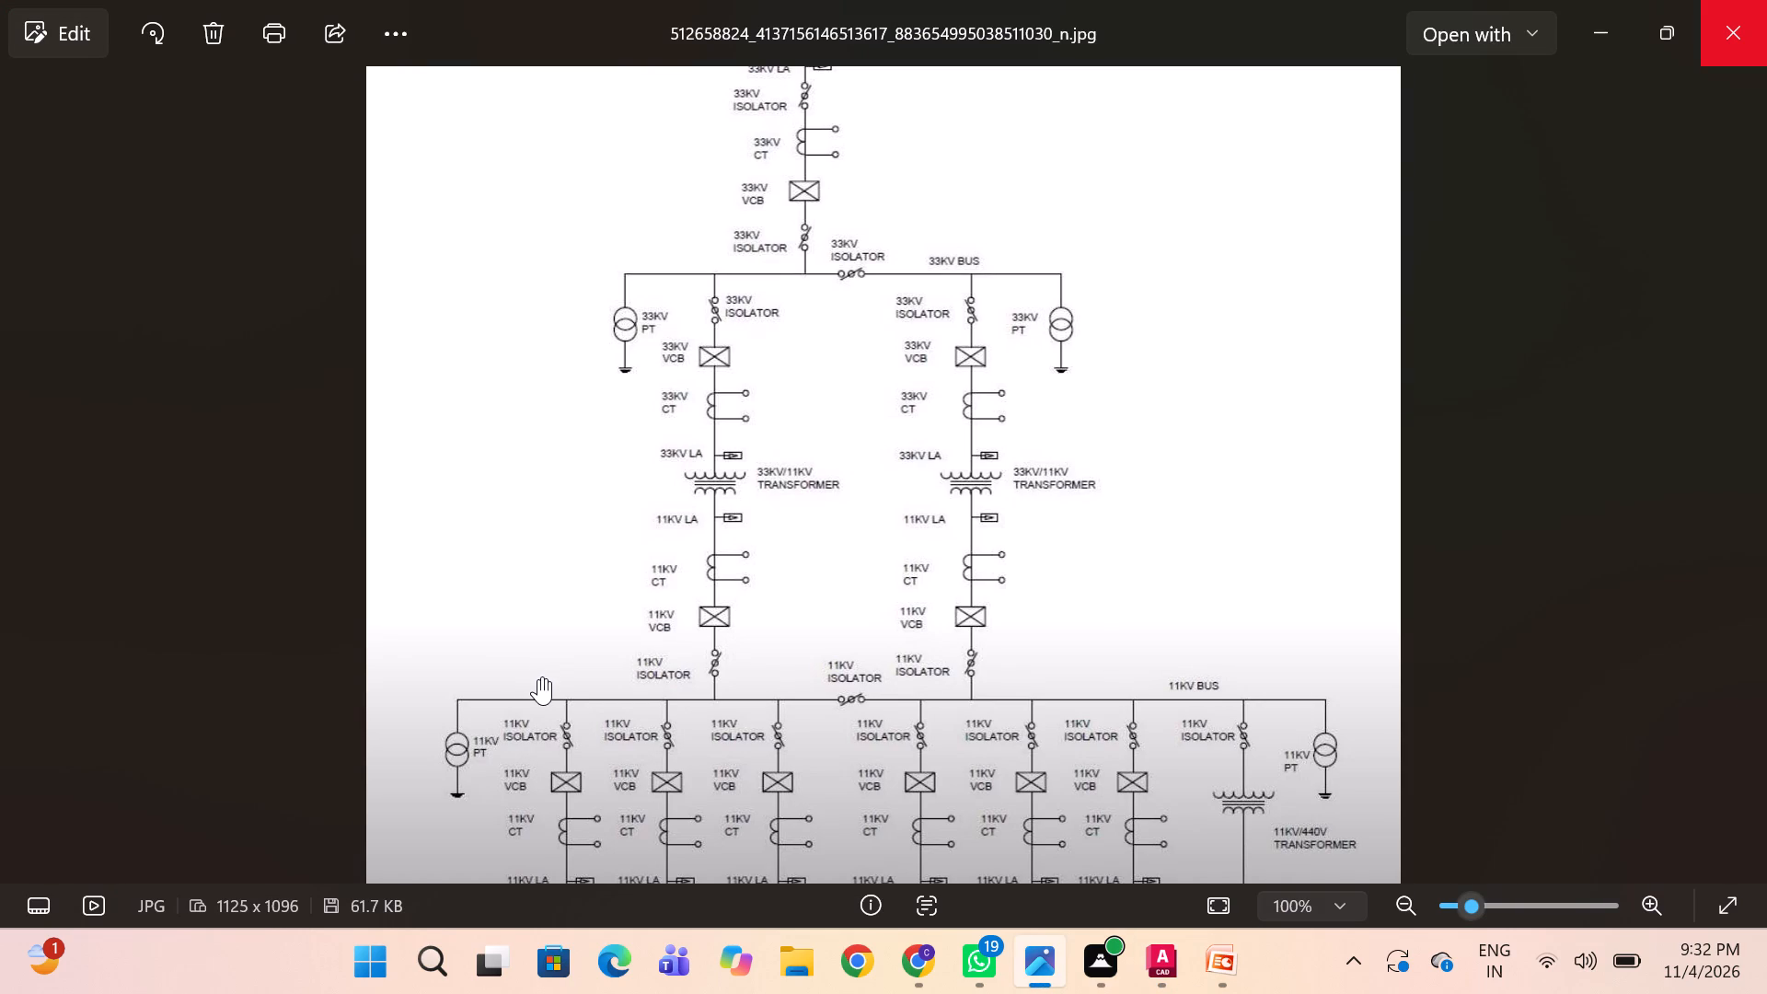
key("alt+Tab")
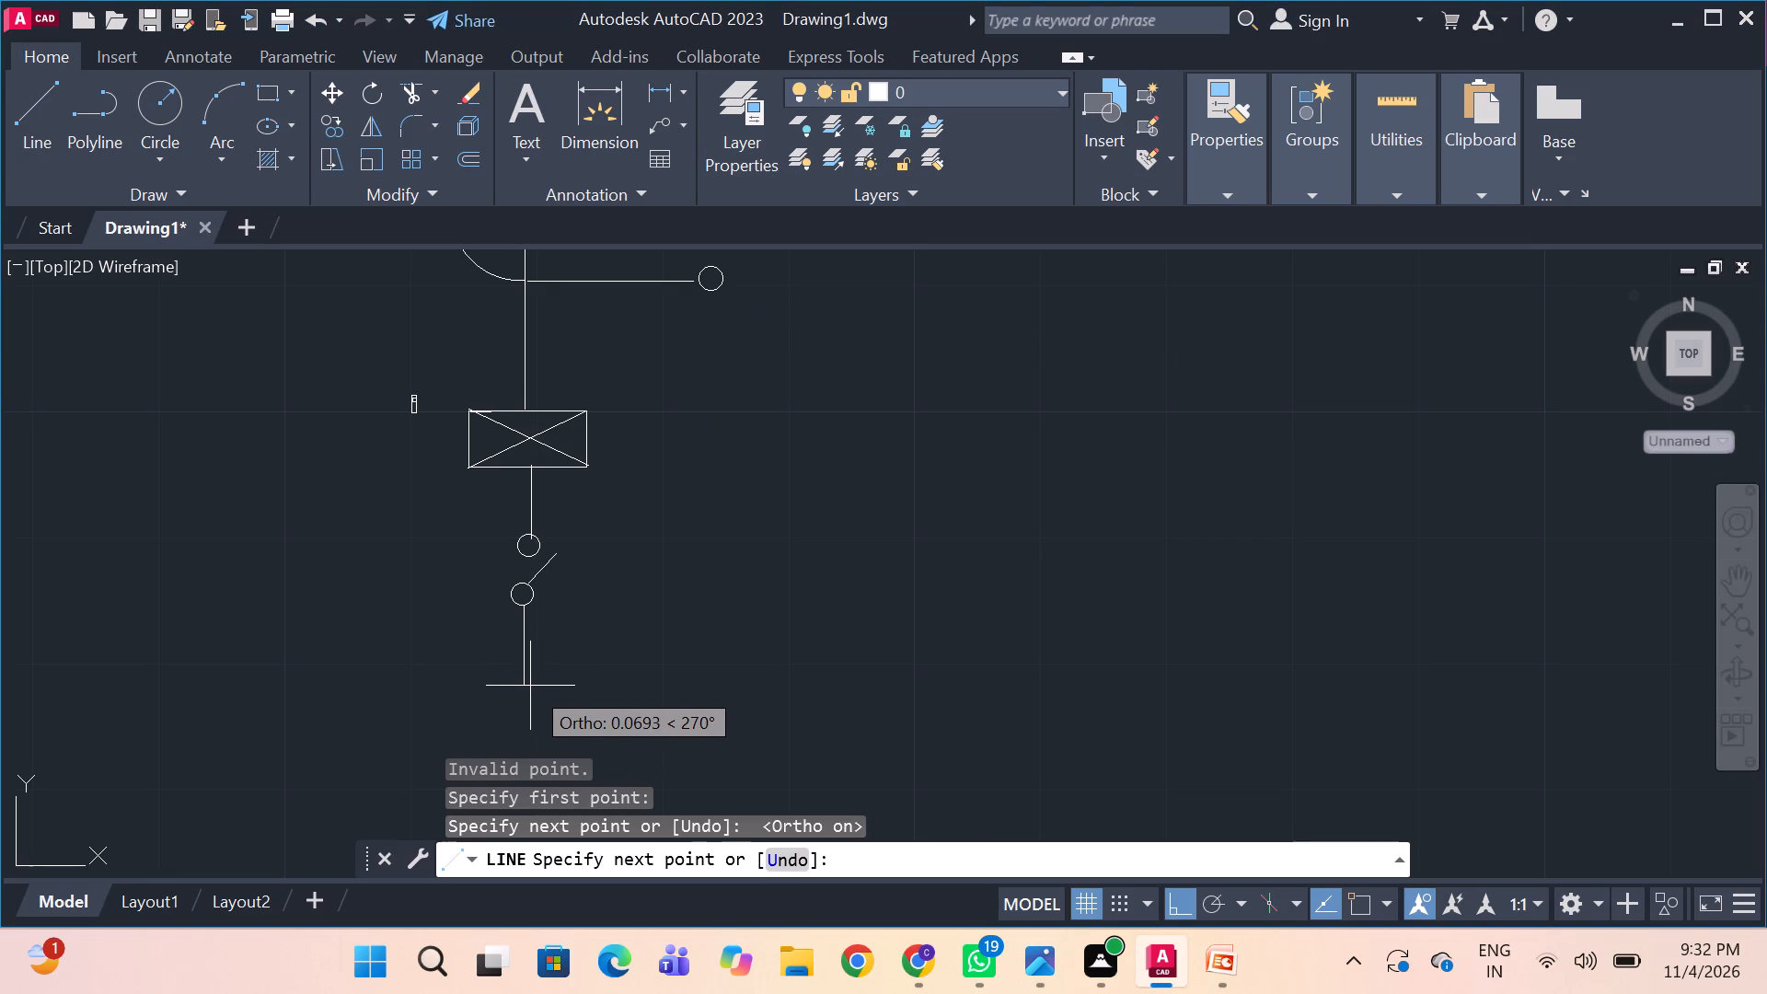
left_click(529, 685)
key("space")
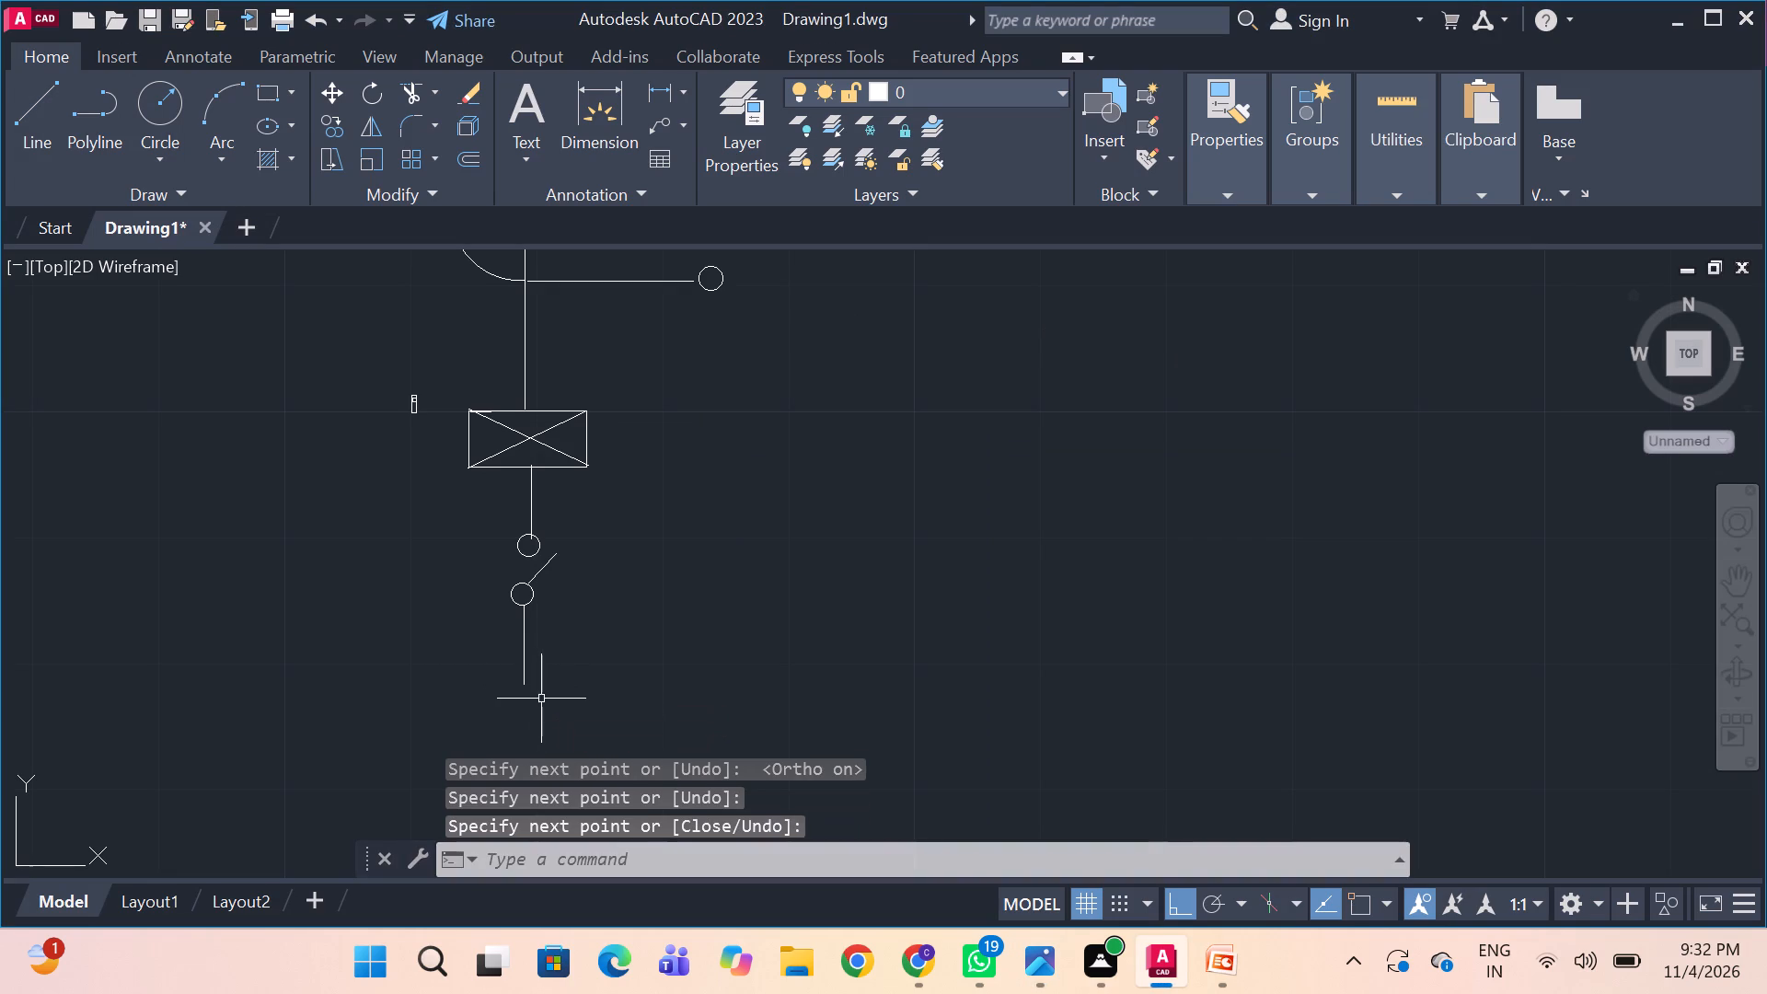
Switch to the reference image in Photos and examine the 11KV isolator, the 11KV bus and the feeders connected below it.
key("alt+Tab")
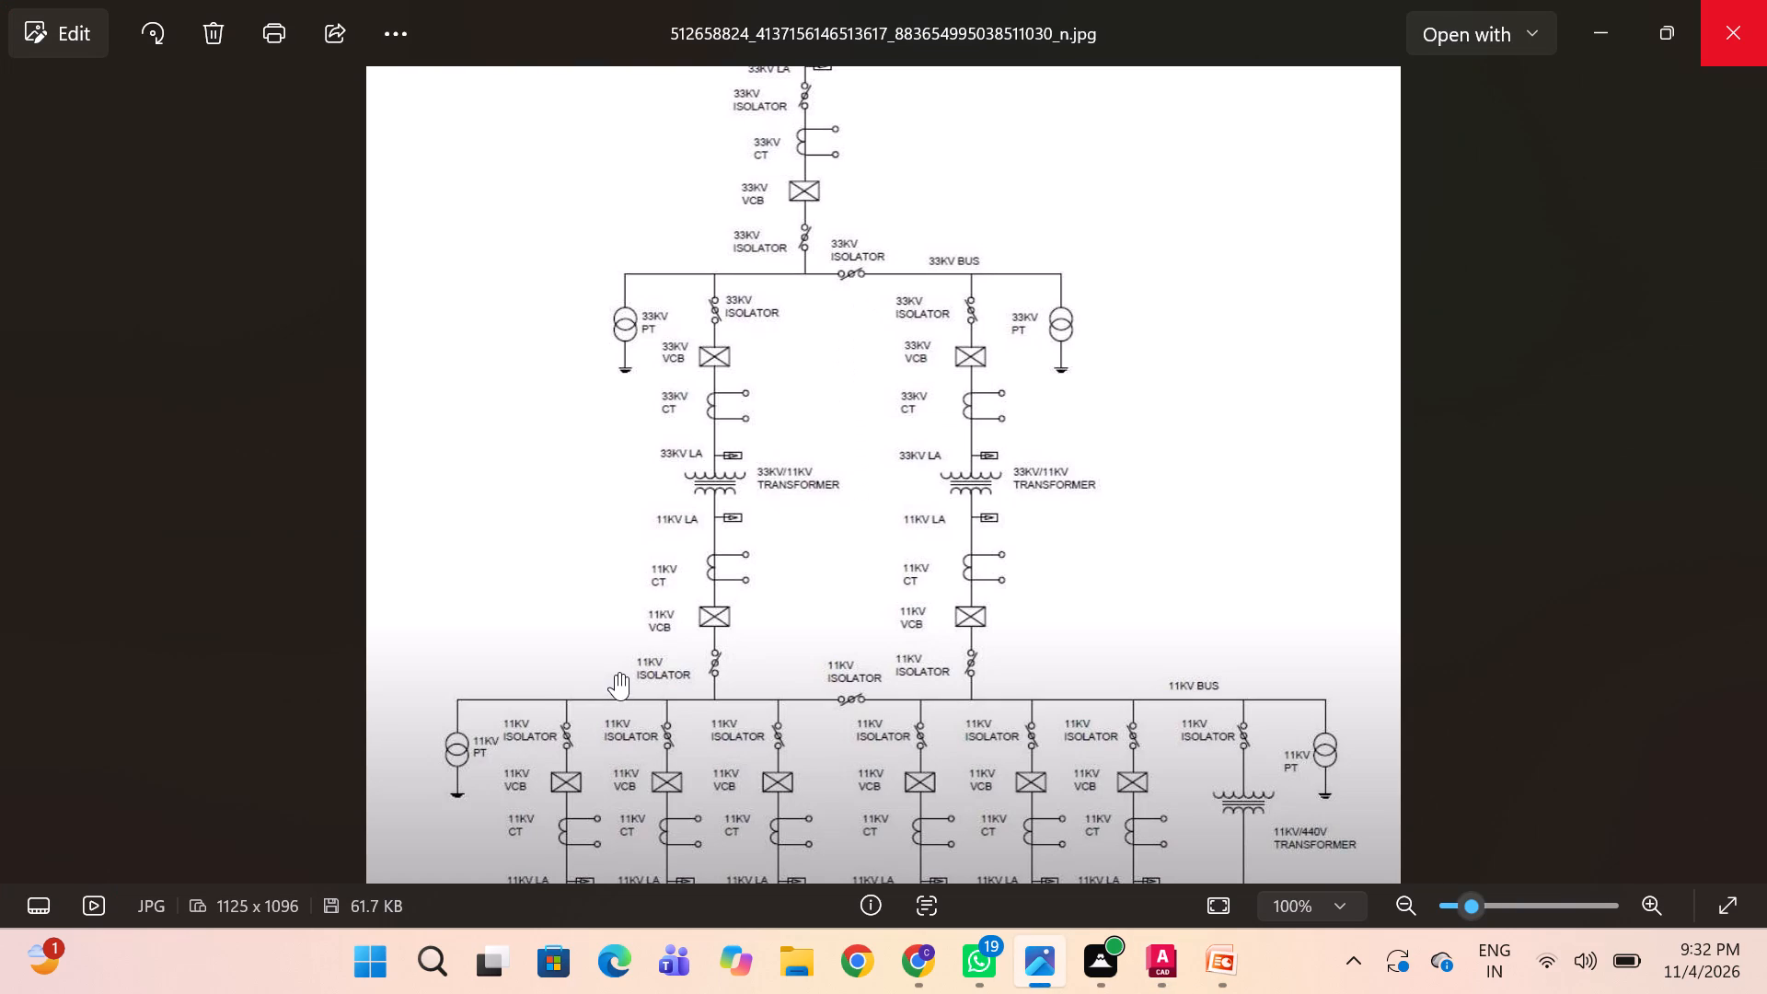
key("alt+Tab")
key("alt+Tab")
key("alt+Tab")
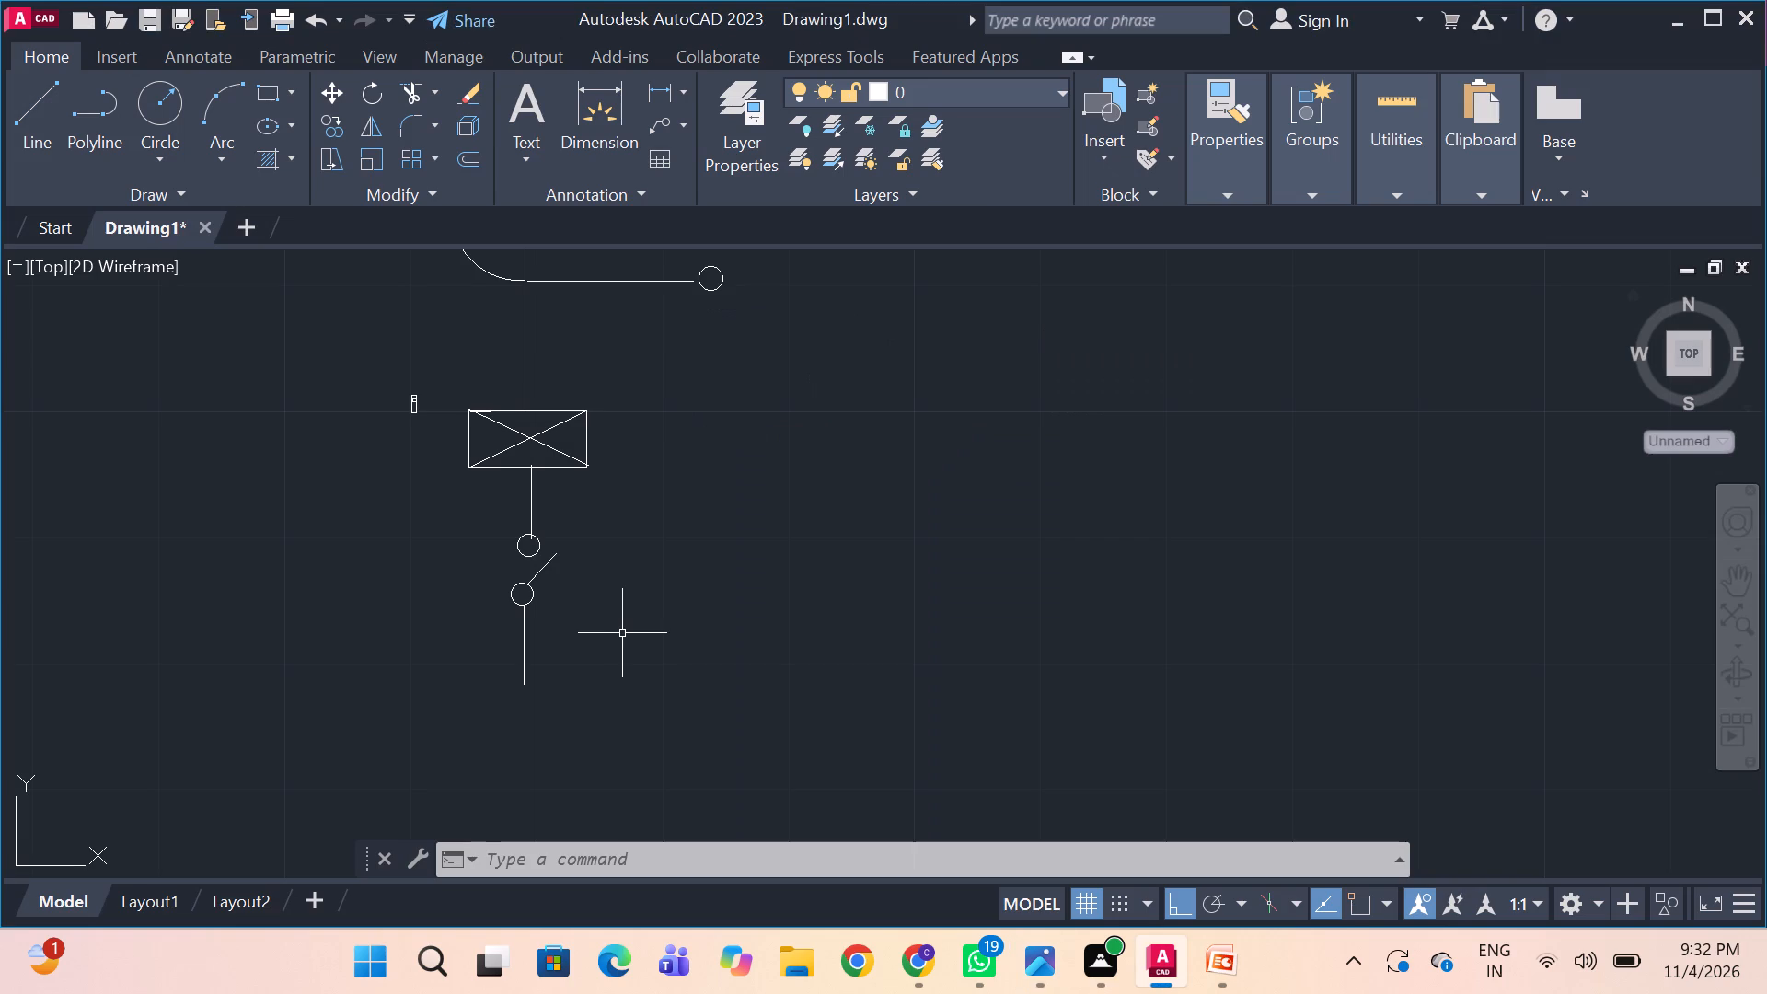
key("alt+Tab")
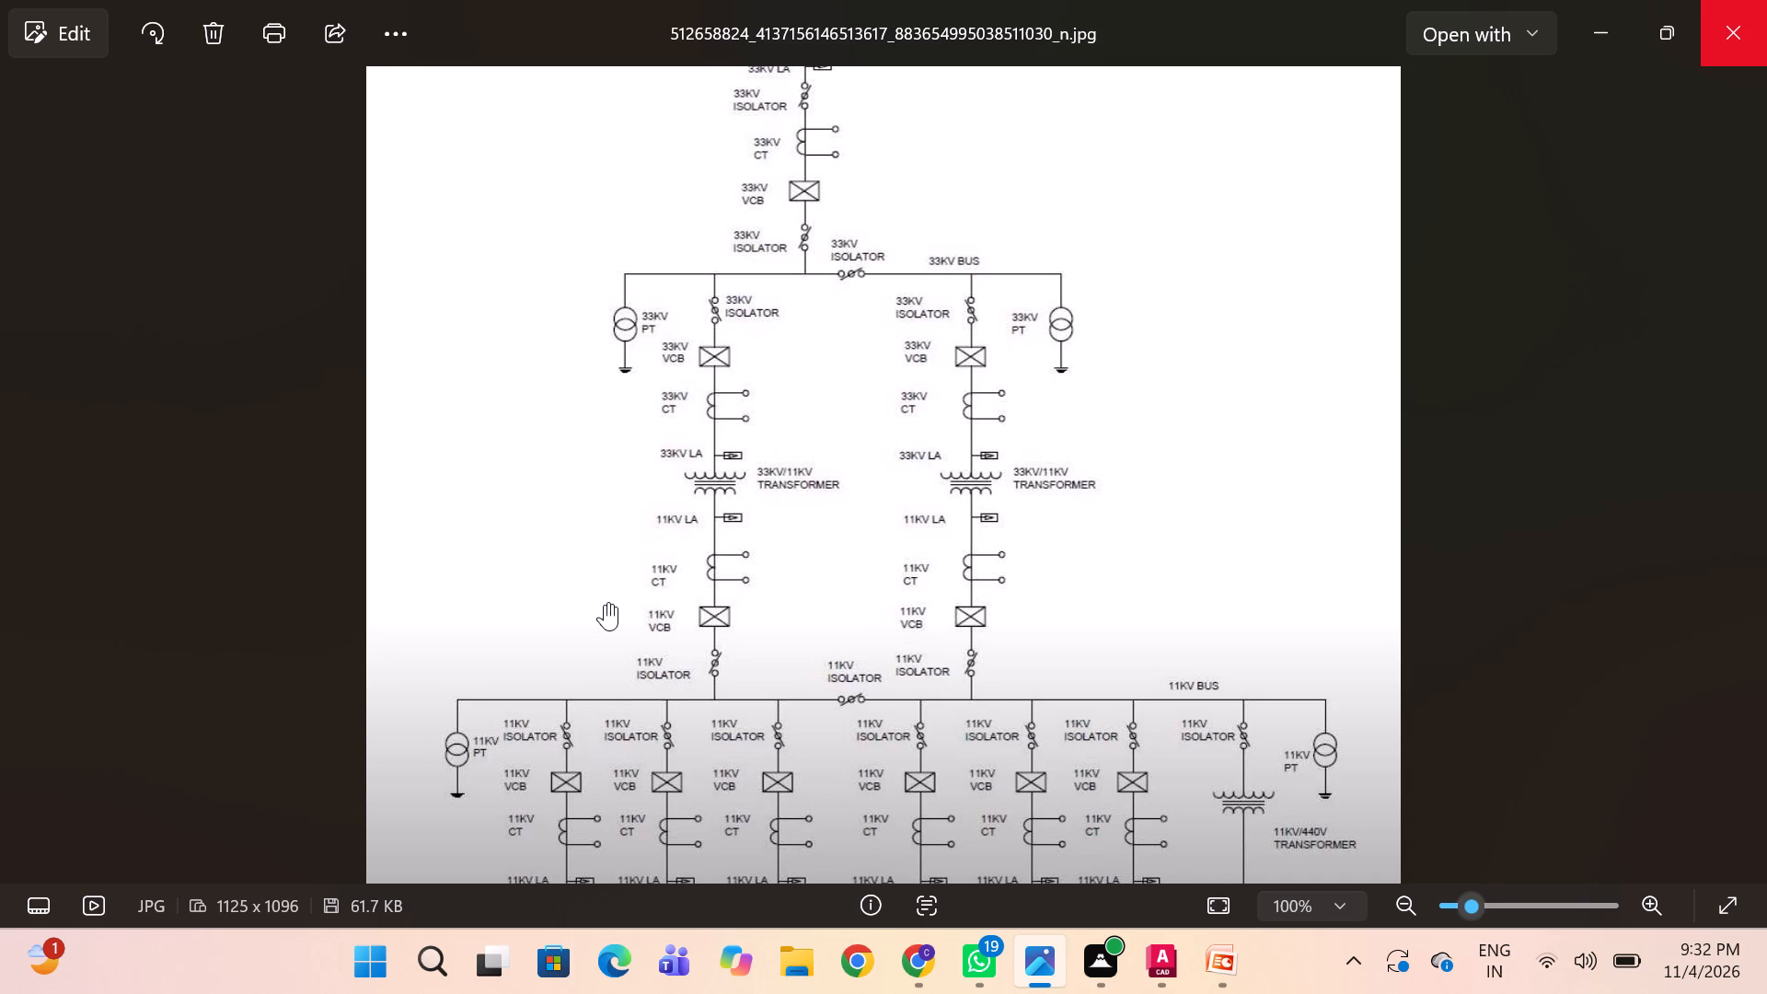
middle_click_drag(605, 604, 585, 530)
scroll(605, 604, "up", 1)
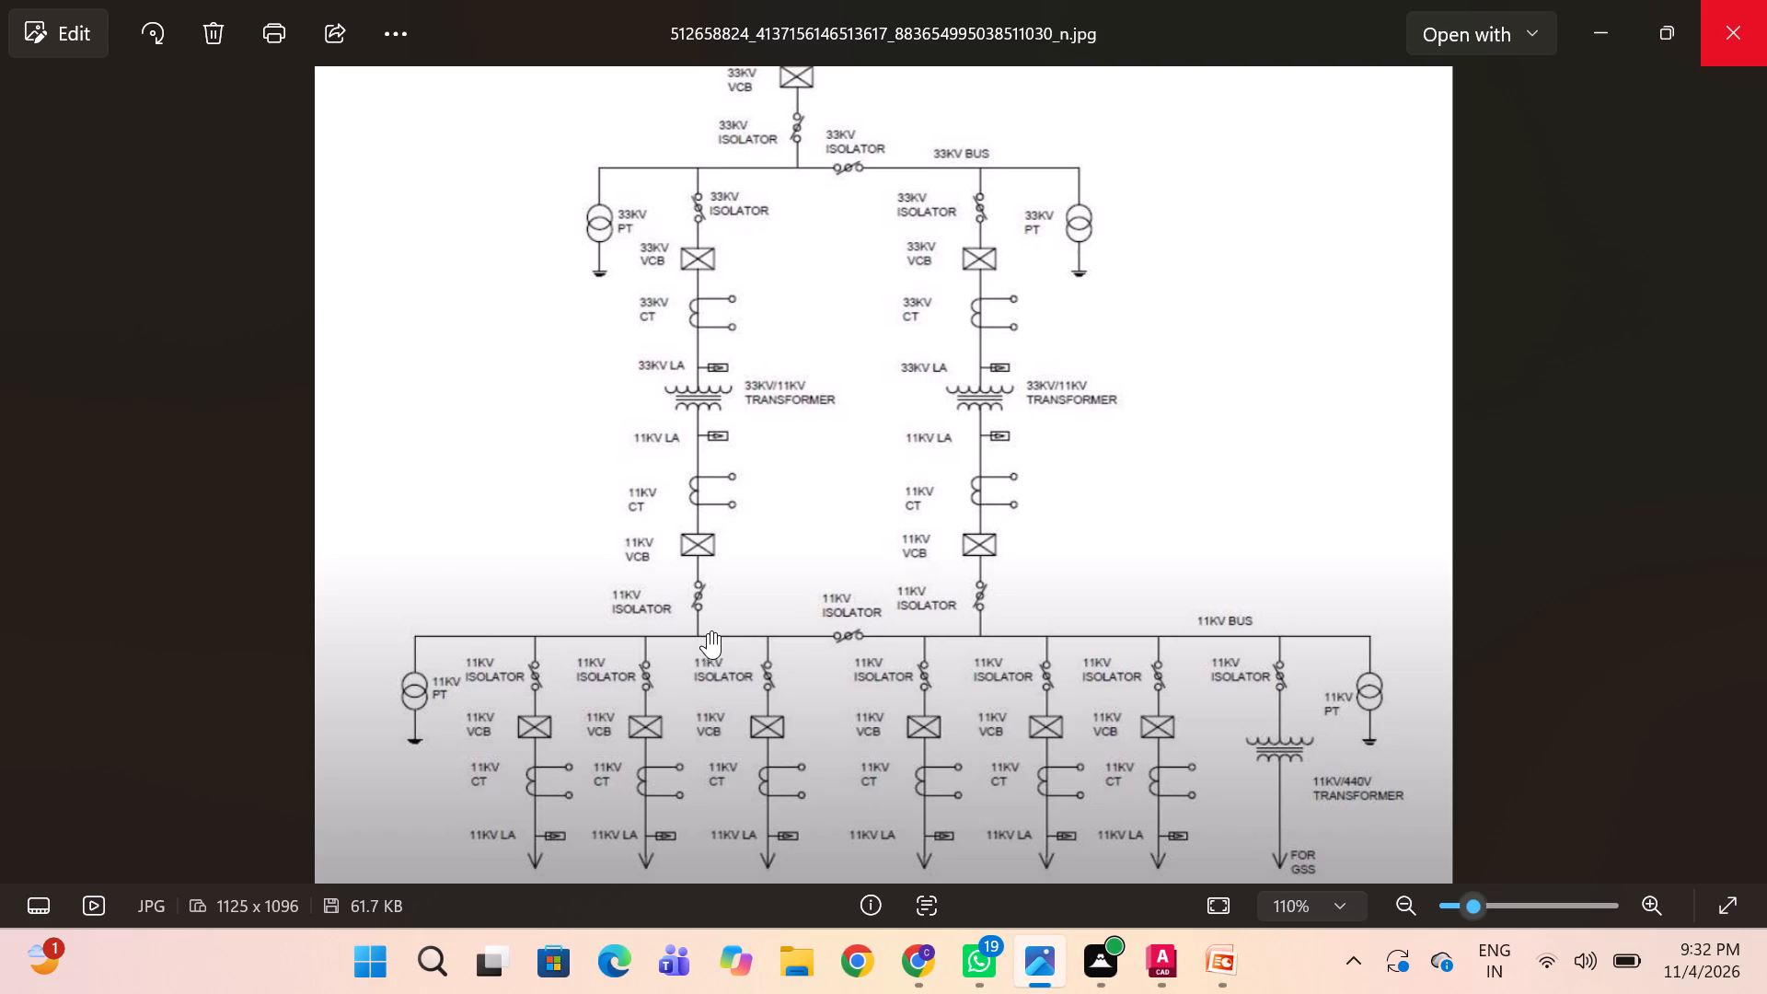
scroll(670, 591, "up", 1)
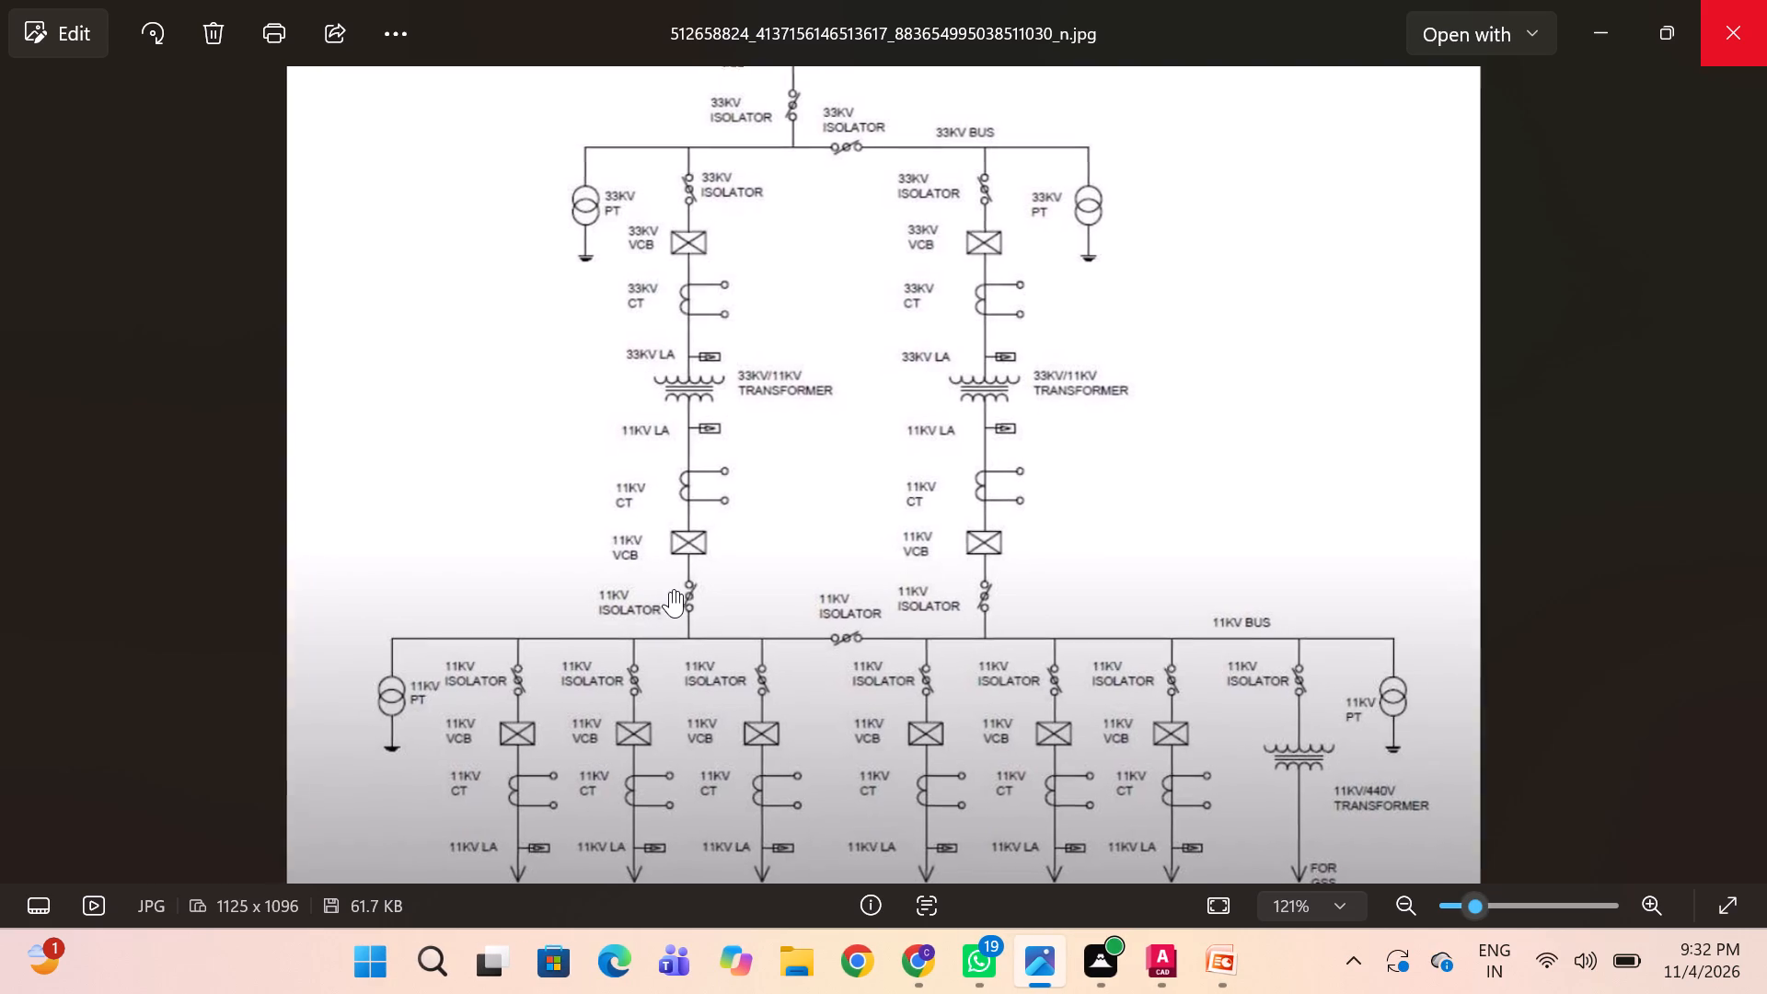
scroll(670, 591, "up", 3)
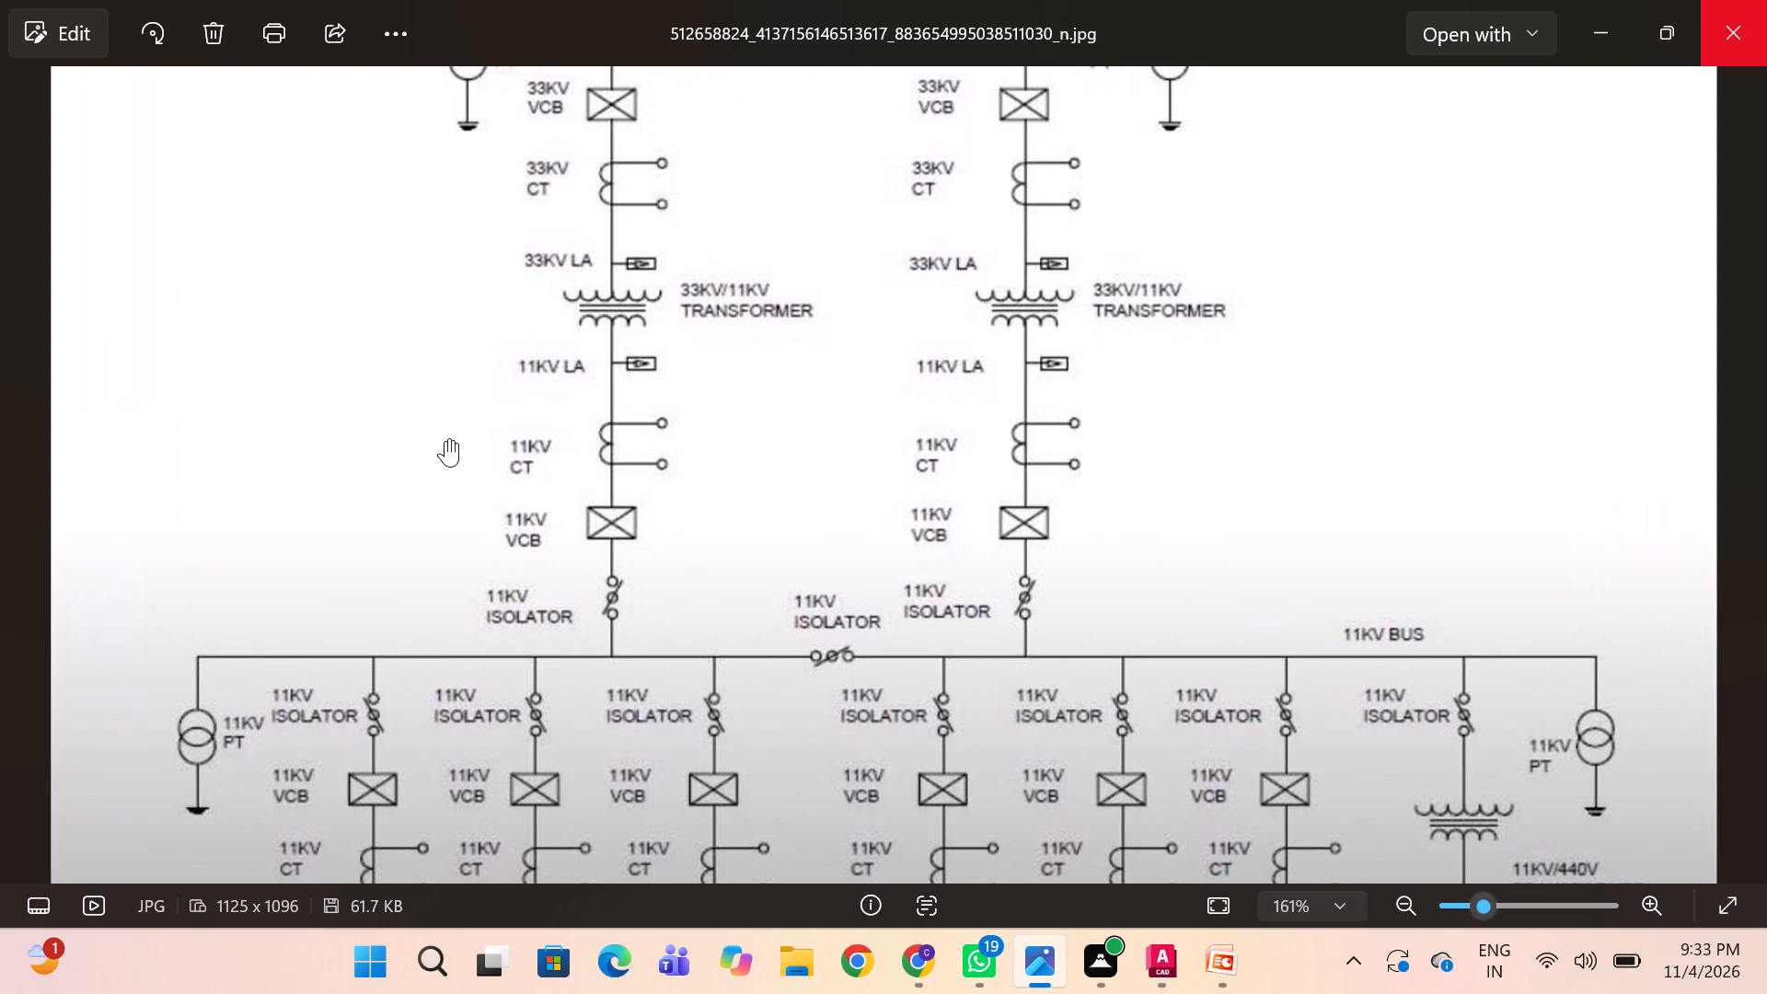
middle_click_drag(441, 510, 417, 399)
scroll(441, 510, "up", 1)
middle_click_drag(484, 607, 467, 494)
middle_click_drag(516, 640, 518, 540)
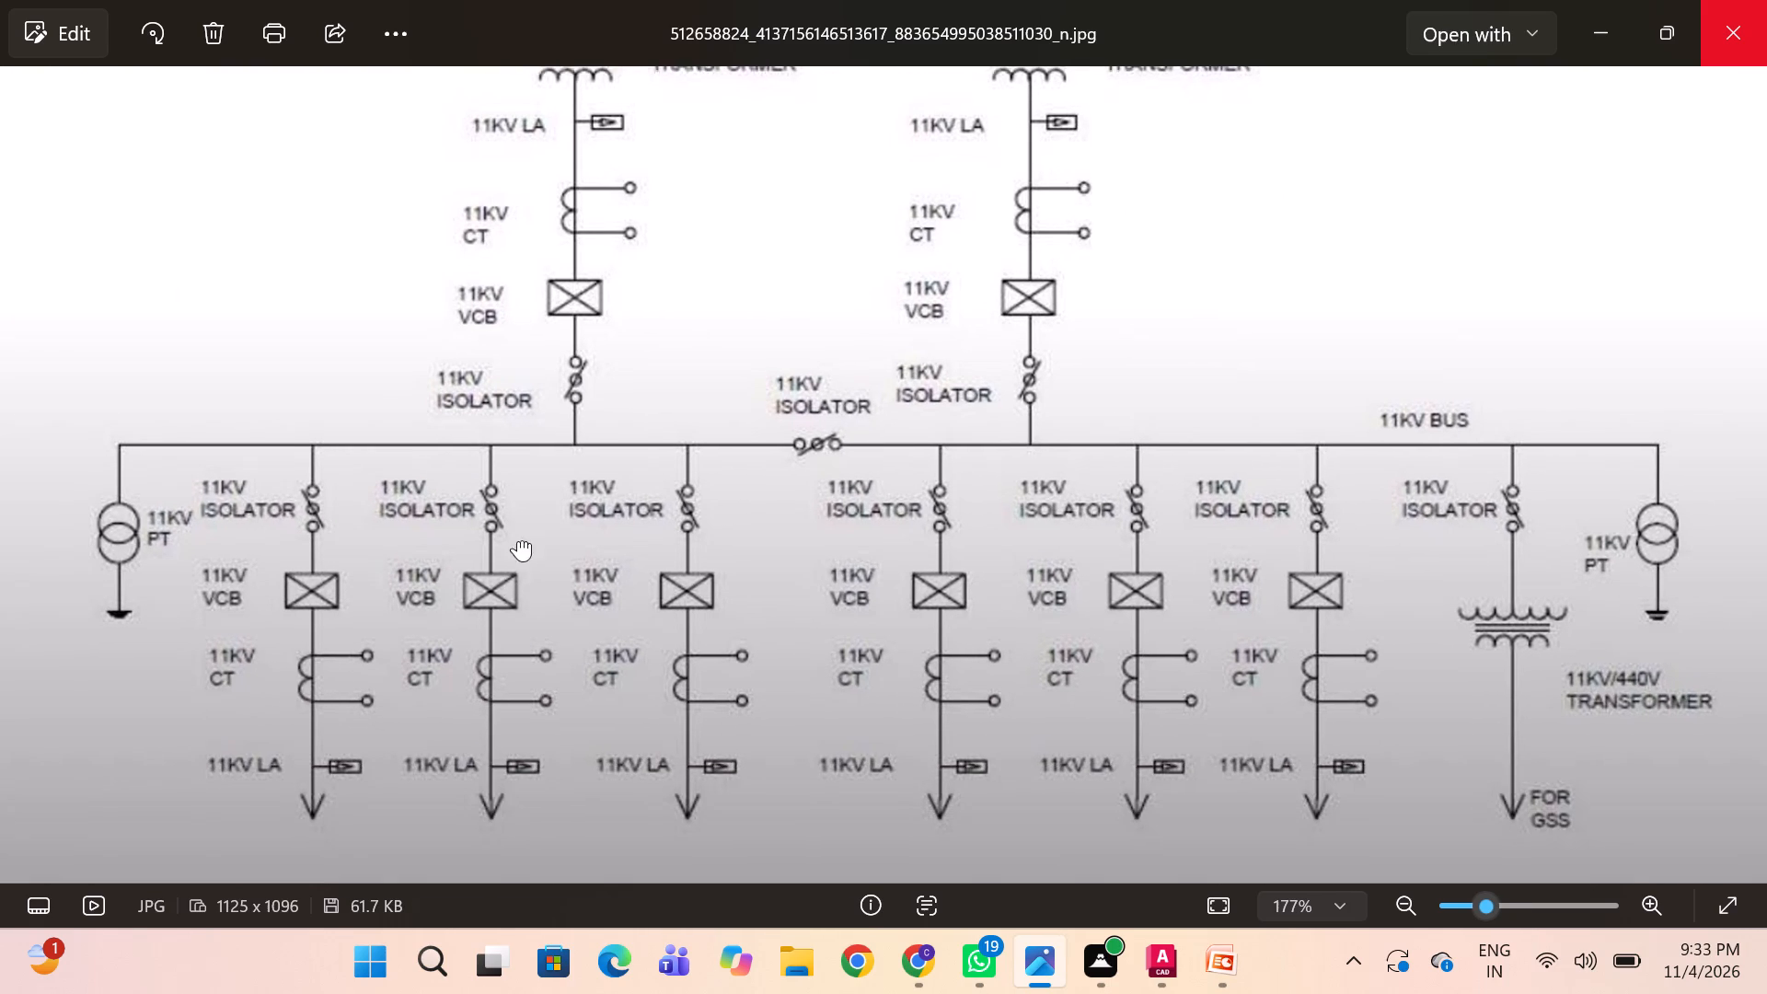
middle_click_drag(518, 540, 525, 495)
middle_click_drag(561, 623, 602, 533)
middle_click_drag(611, 533, 611, 530)
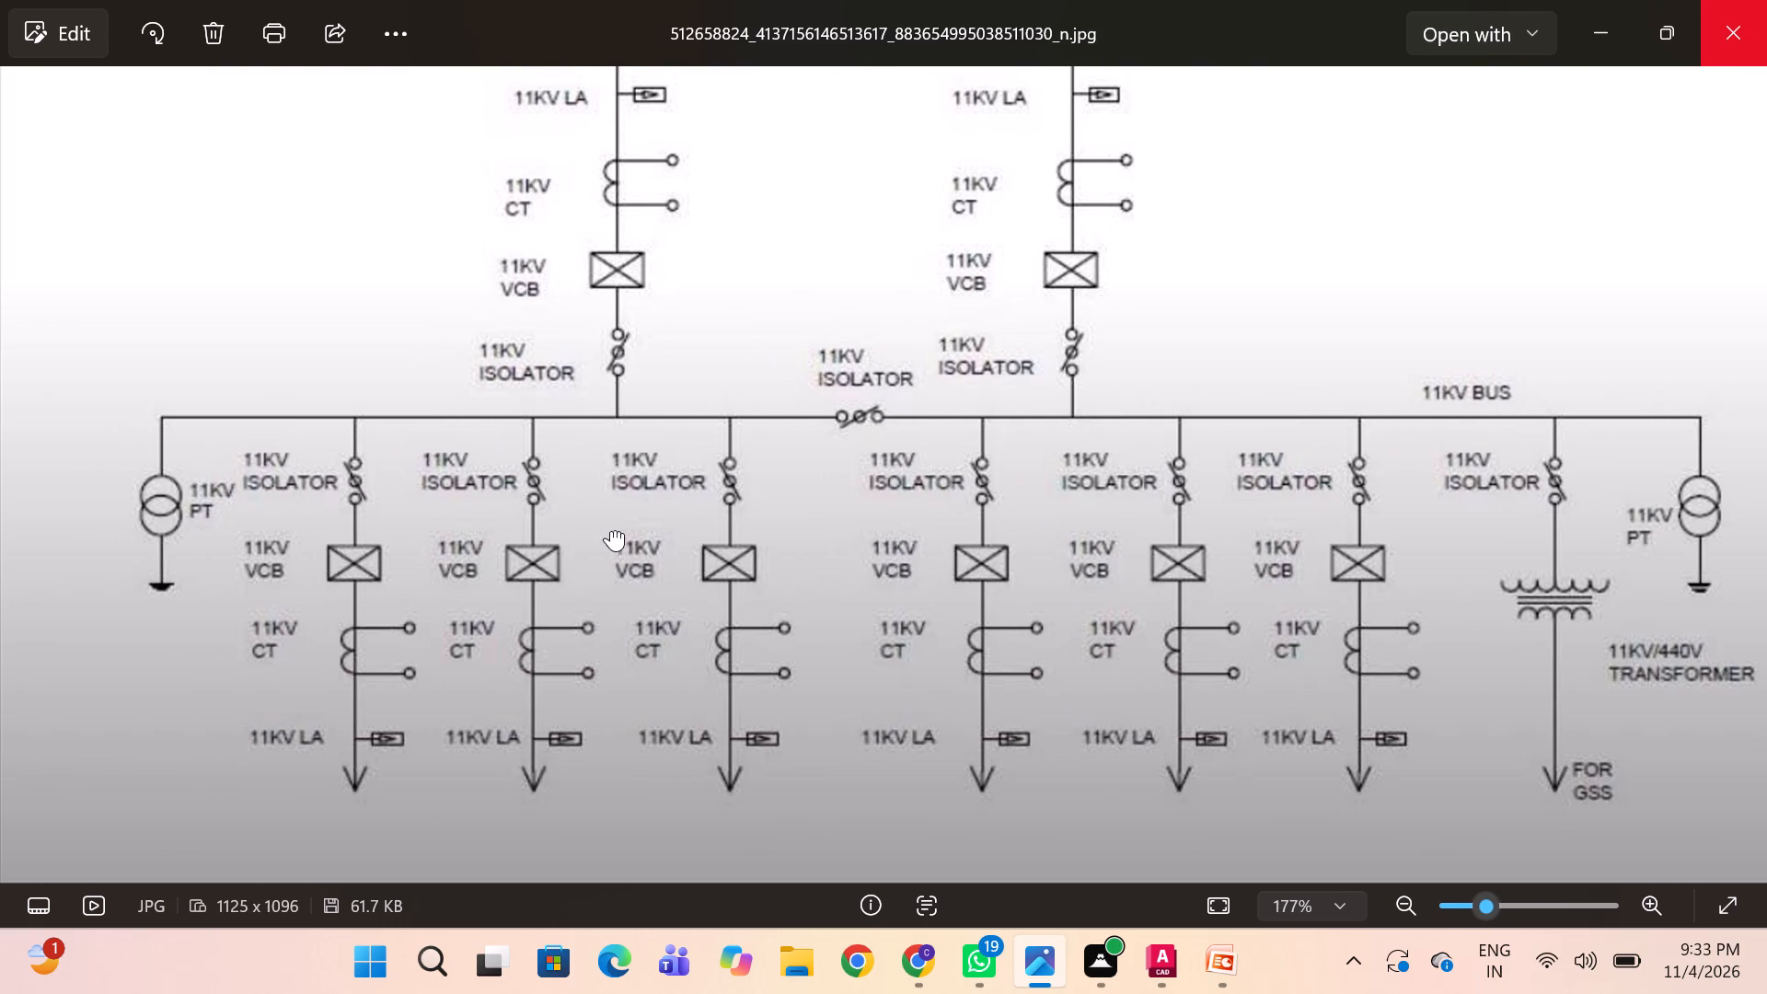
middle_click_drag(611, 530, 725, 462)
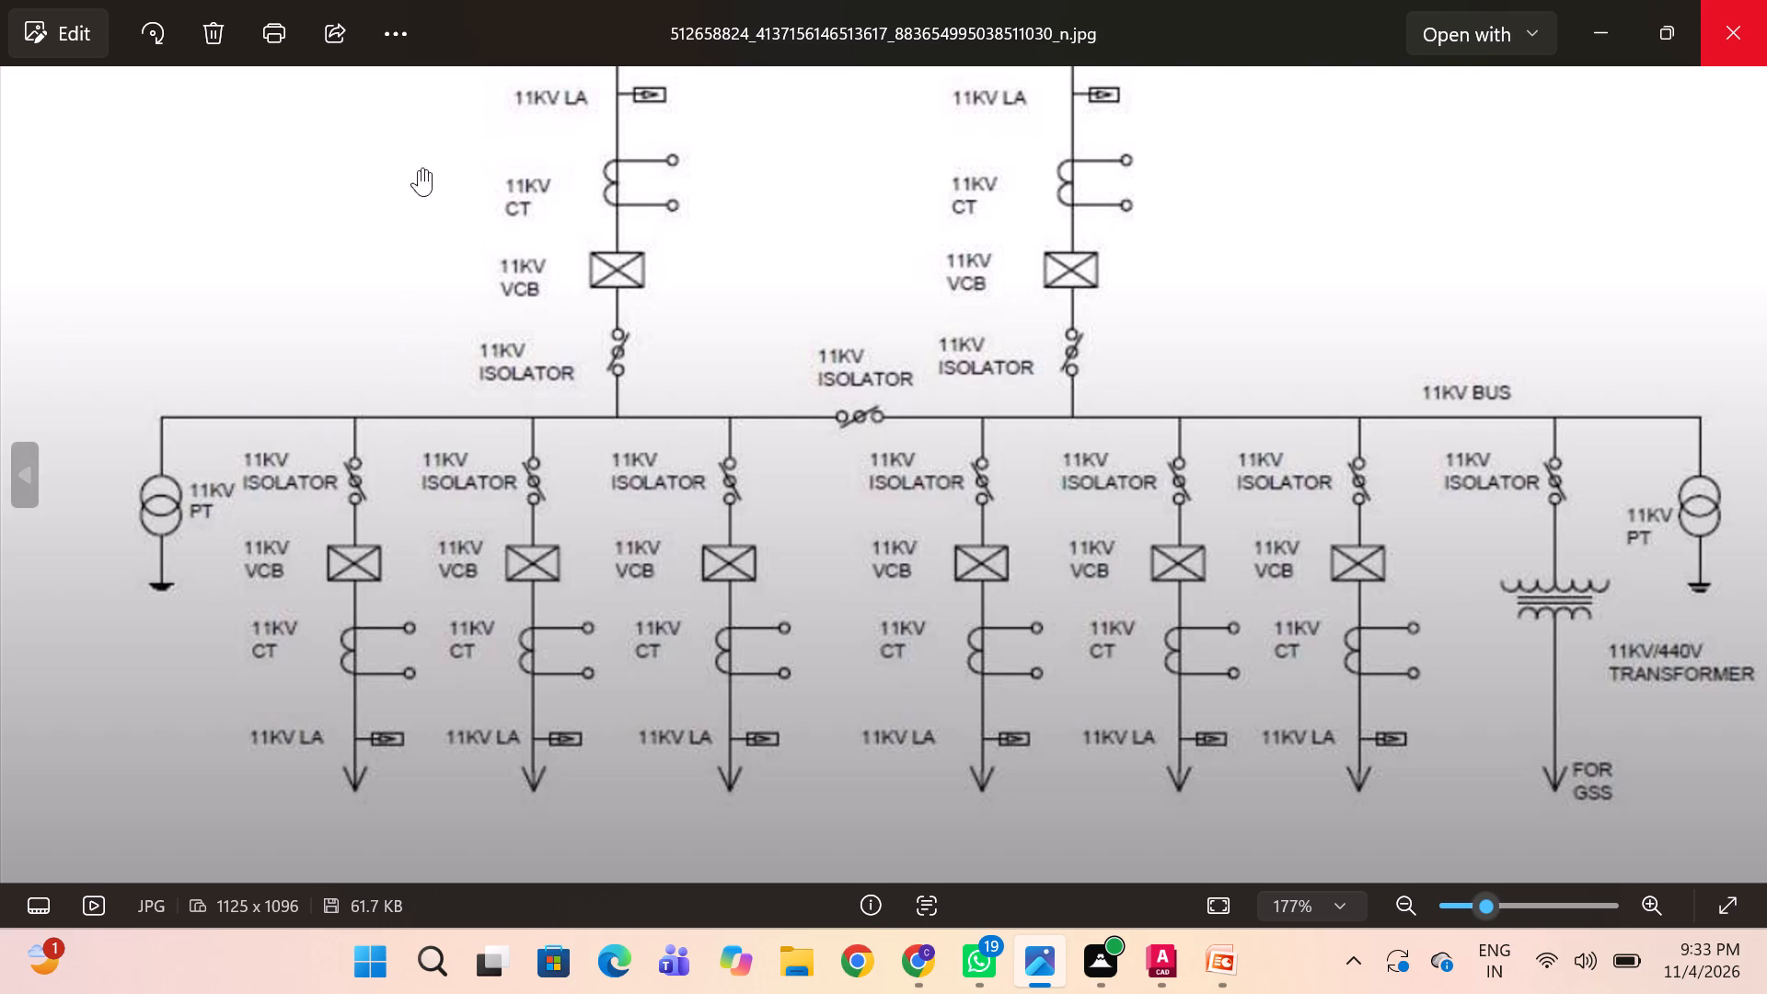
Return to AutoCAD and draw a horizontal 11KV bus line about 2.06 units long, leftward from the lower end of the isolator's vertical line.
key("alt+Tab")
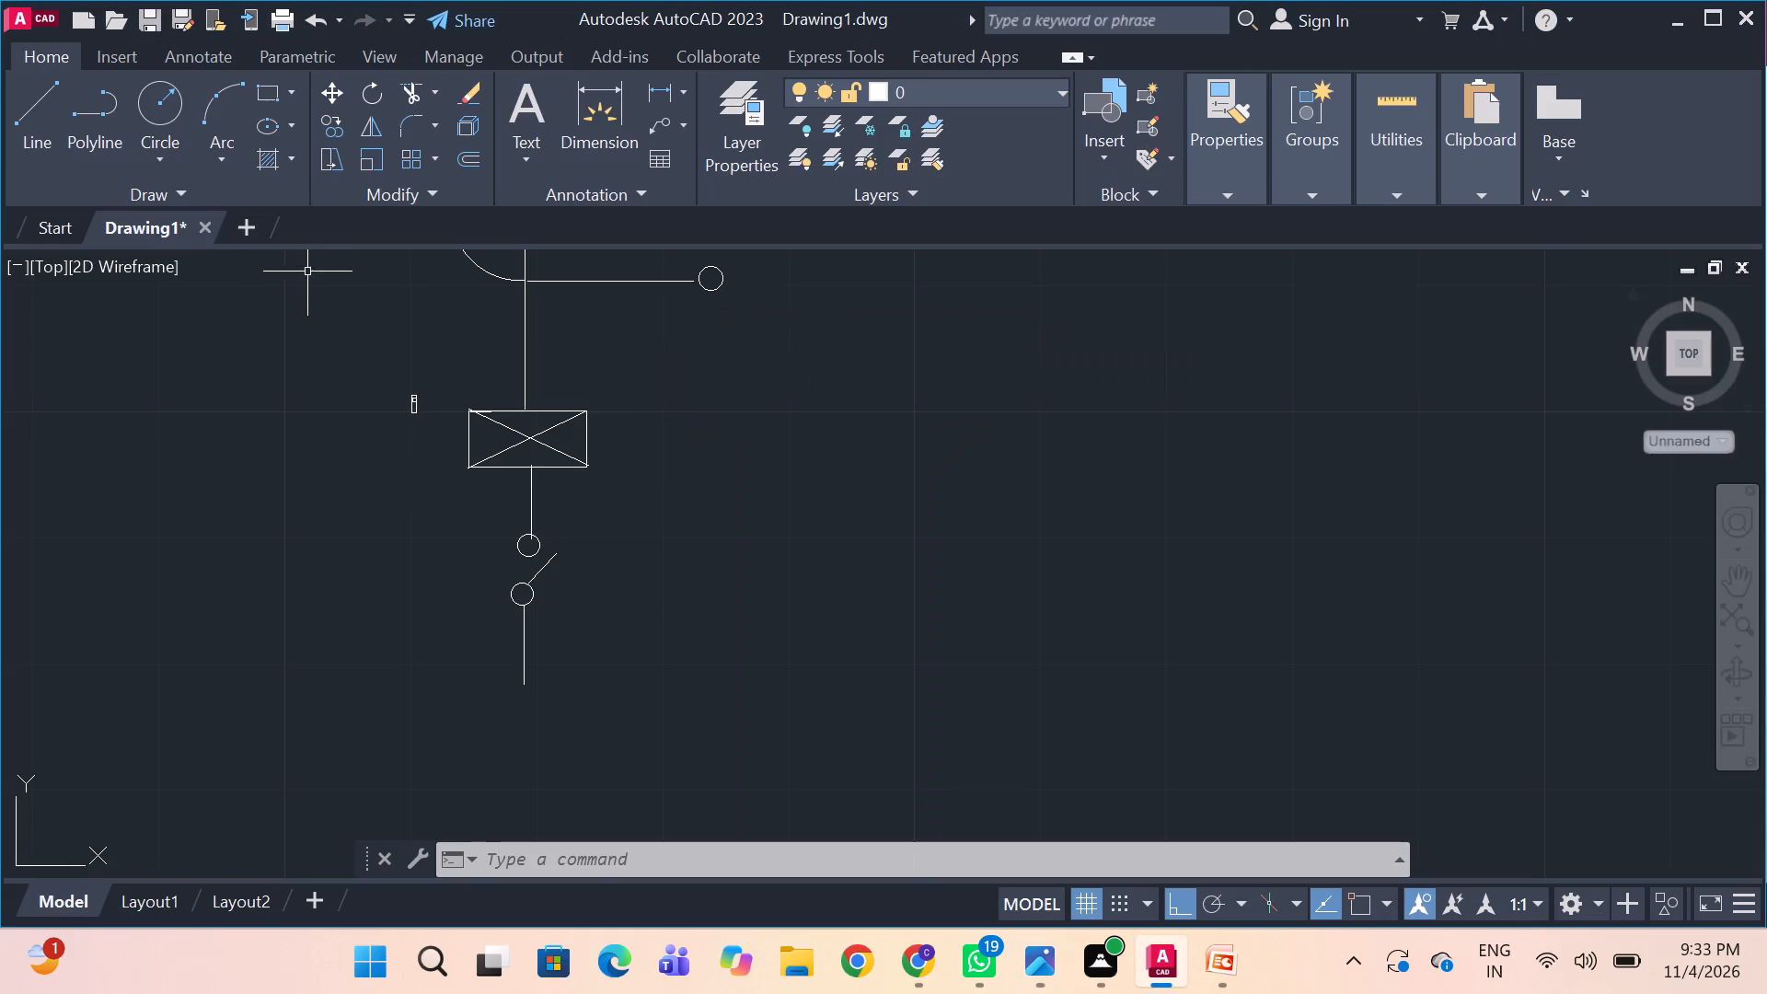
key("alt+Tab")
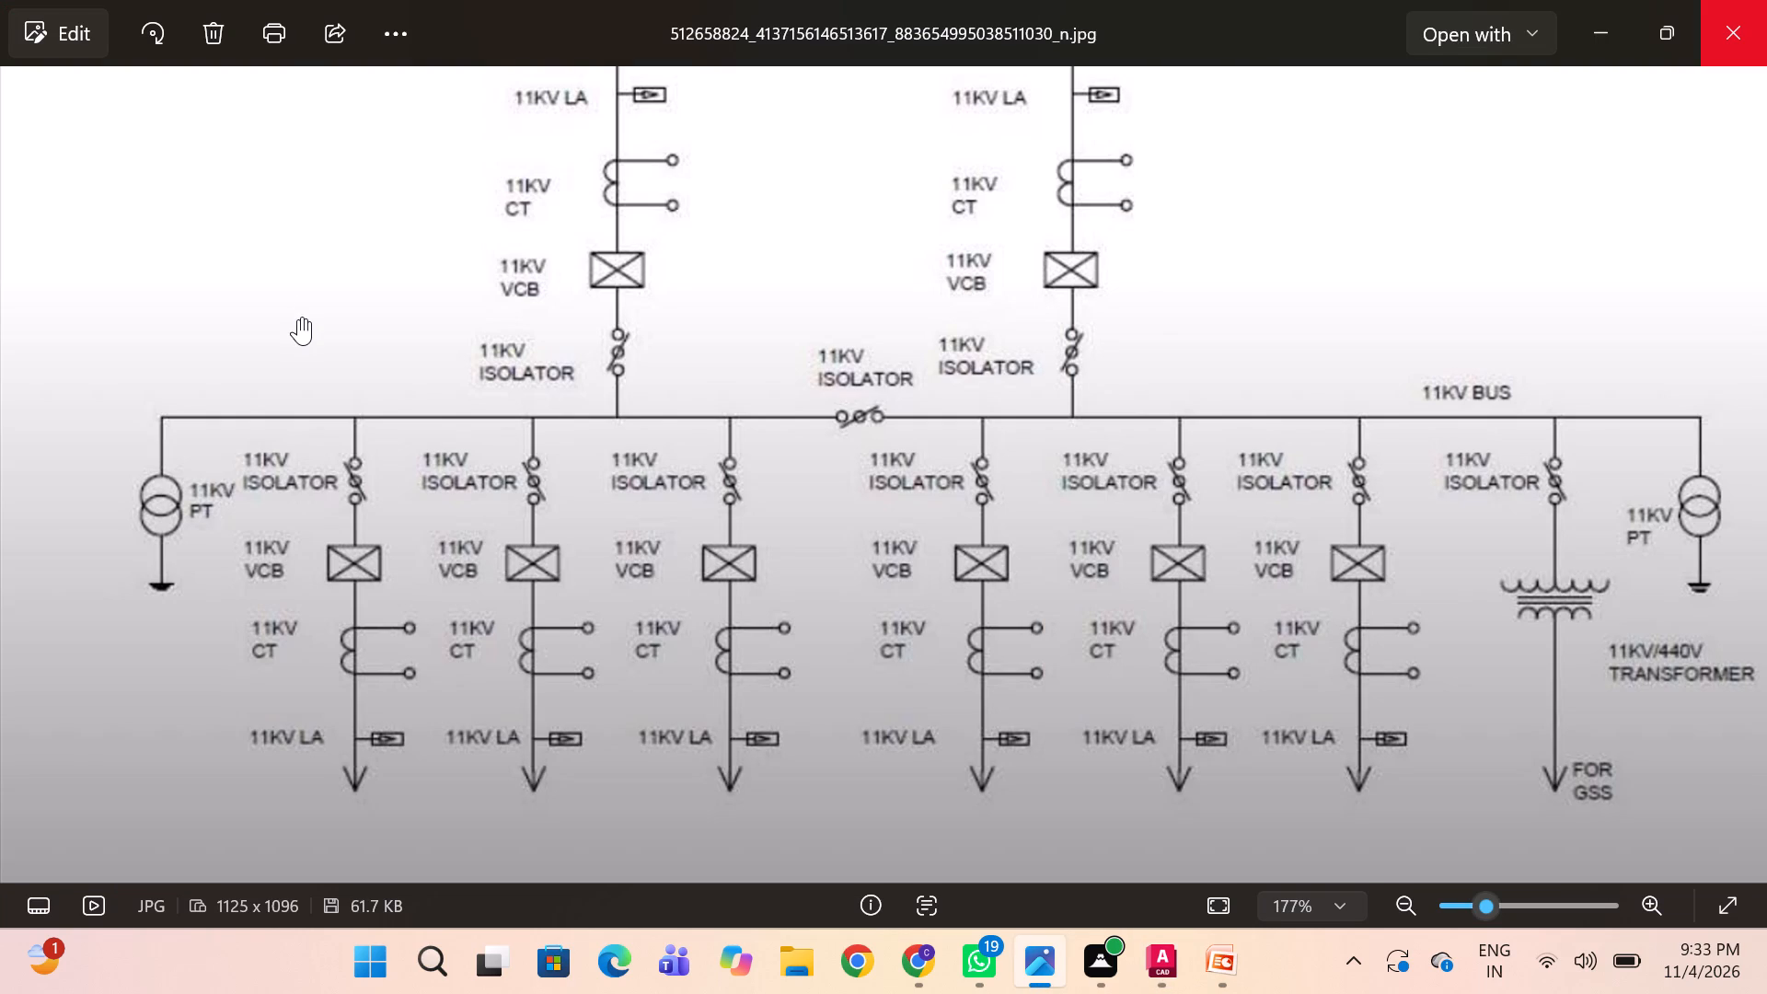
key("alt+Tab")
key("alt+Tab")
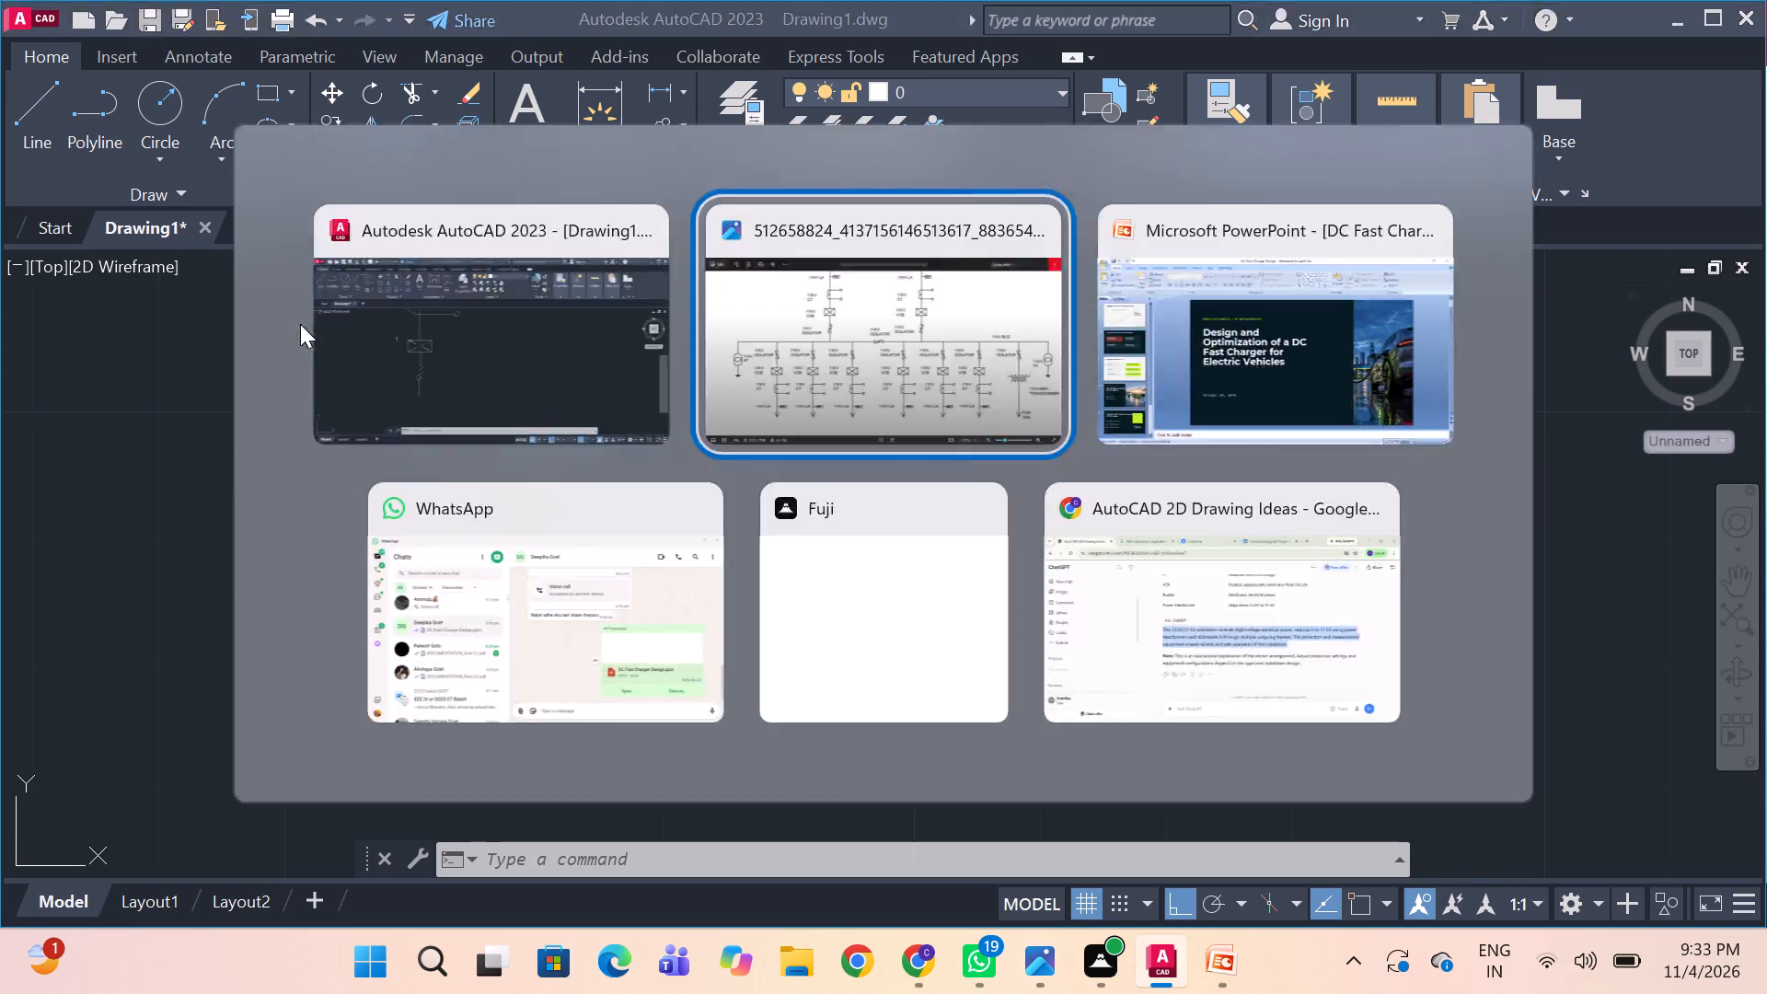
key("alt+Tab")
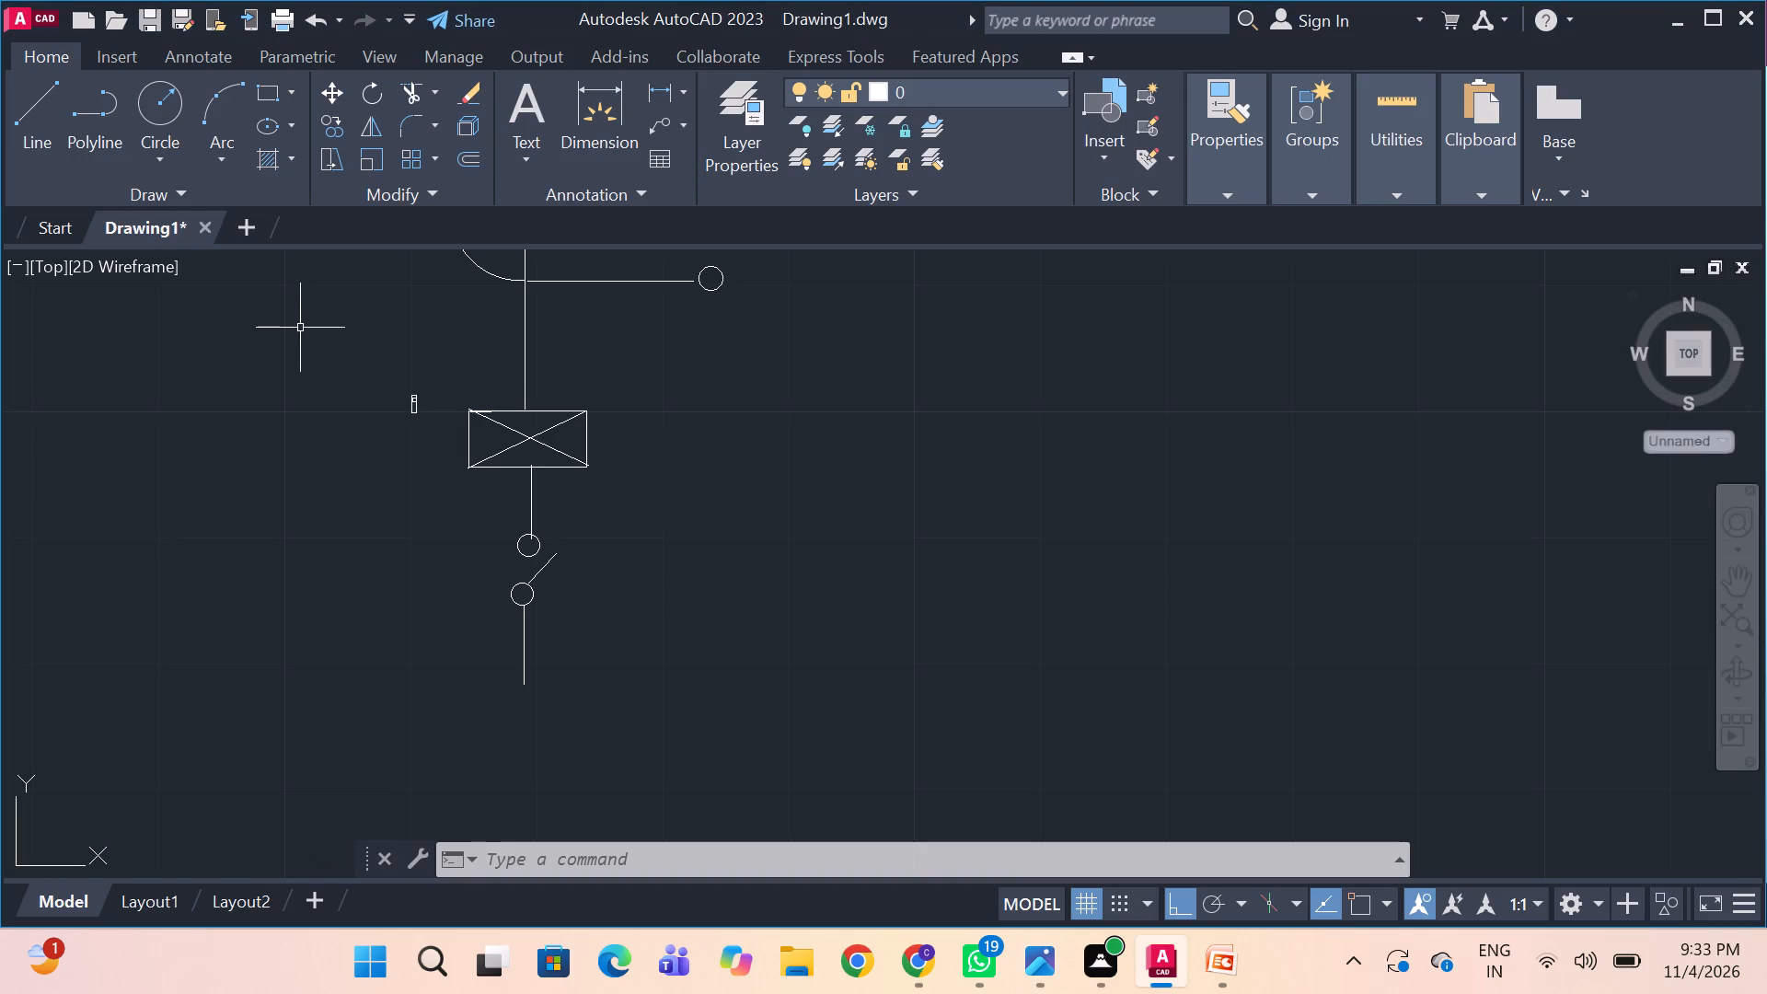
key("alt+Tab")
key("alt+Tab")
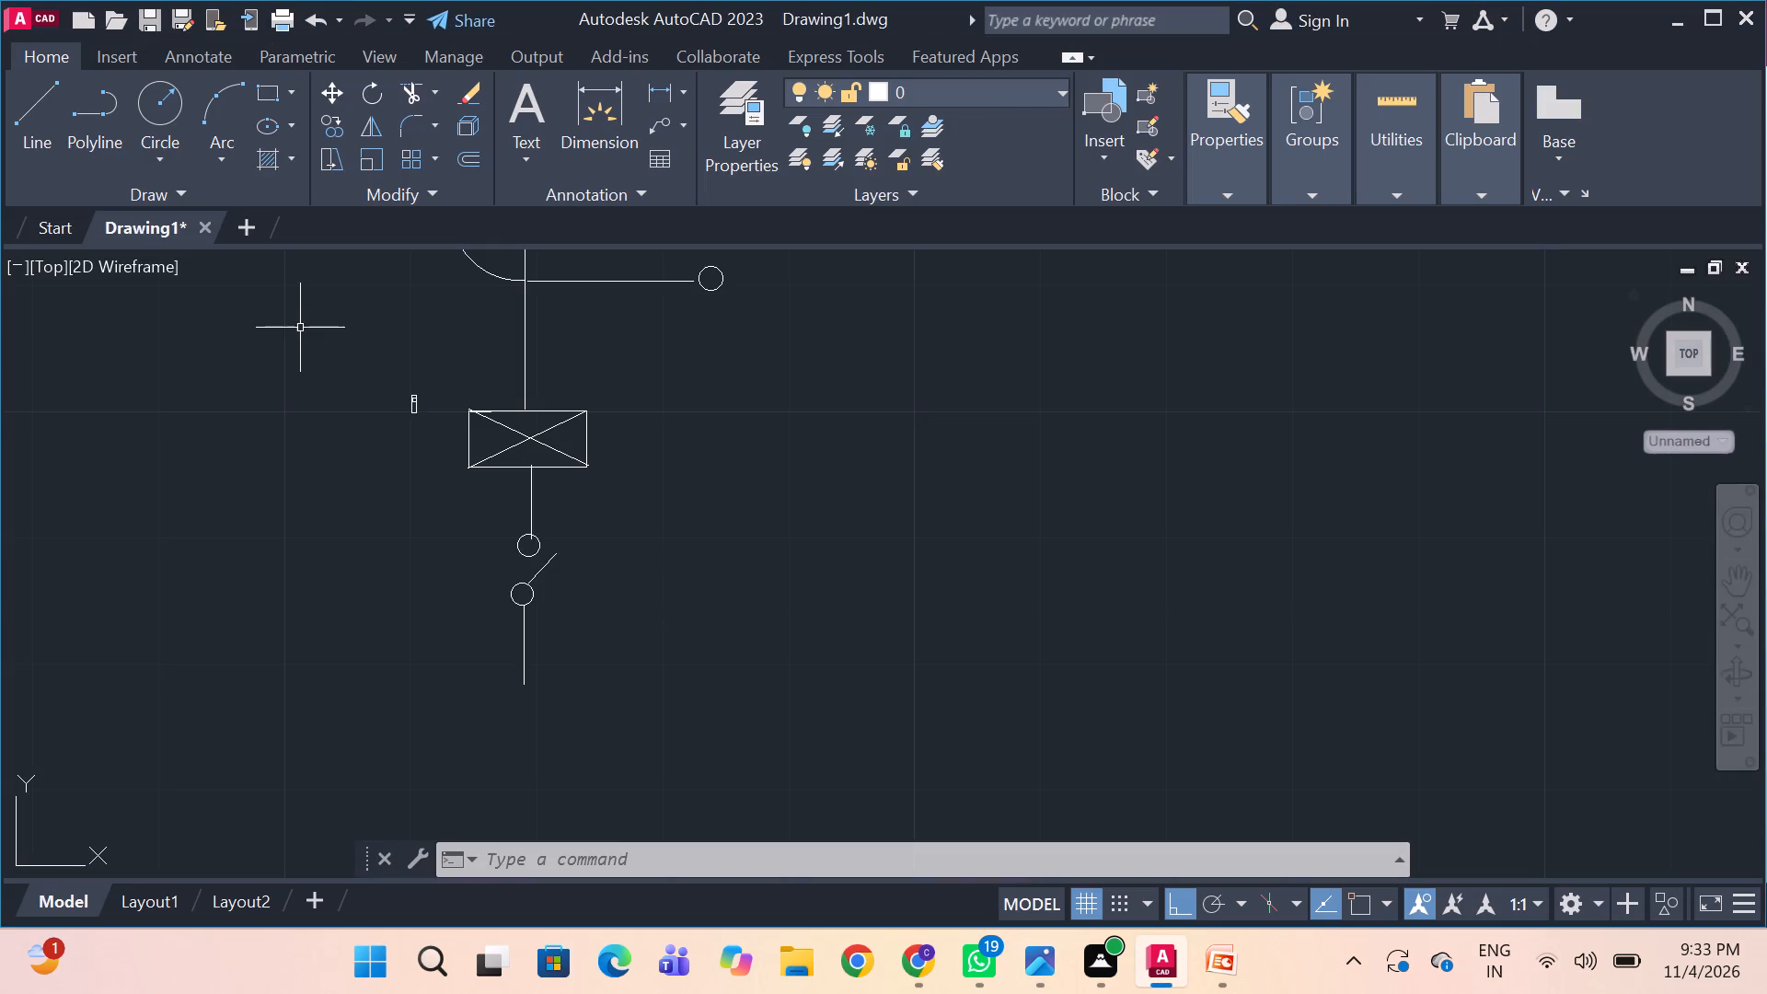
key("l")
key("space")
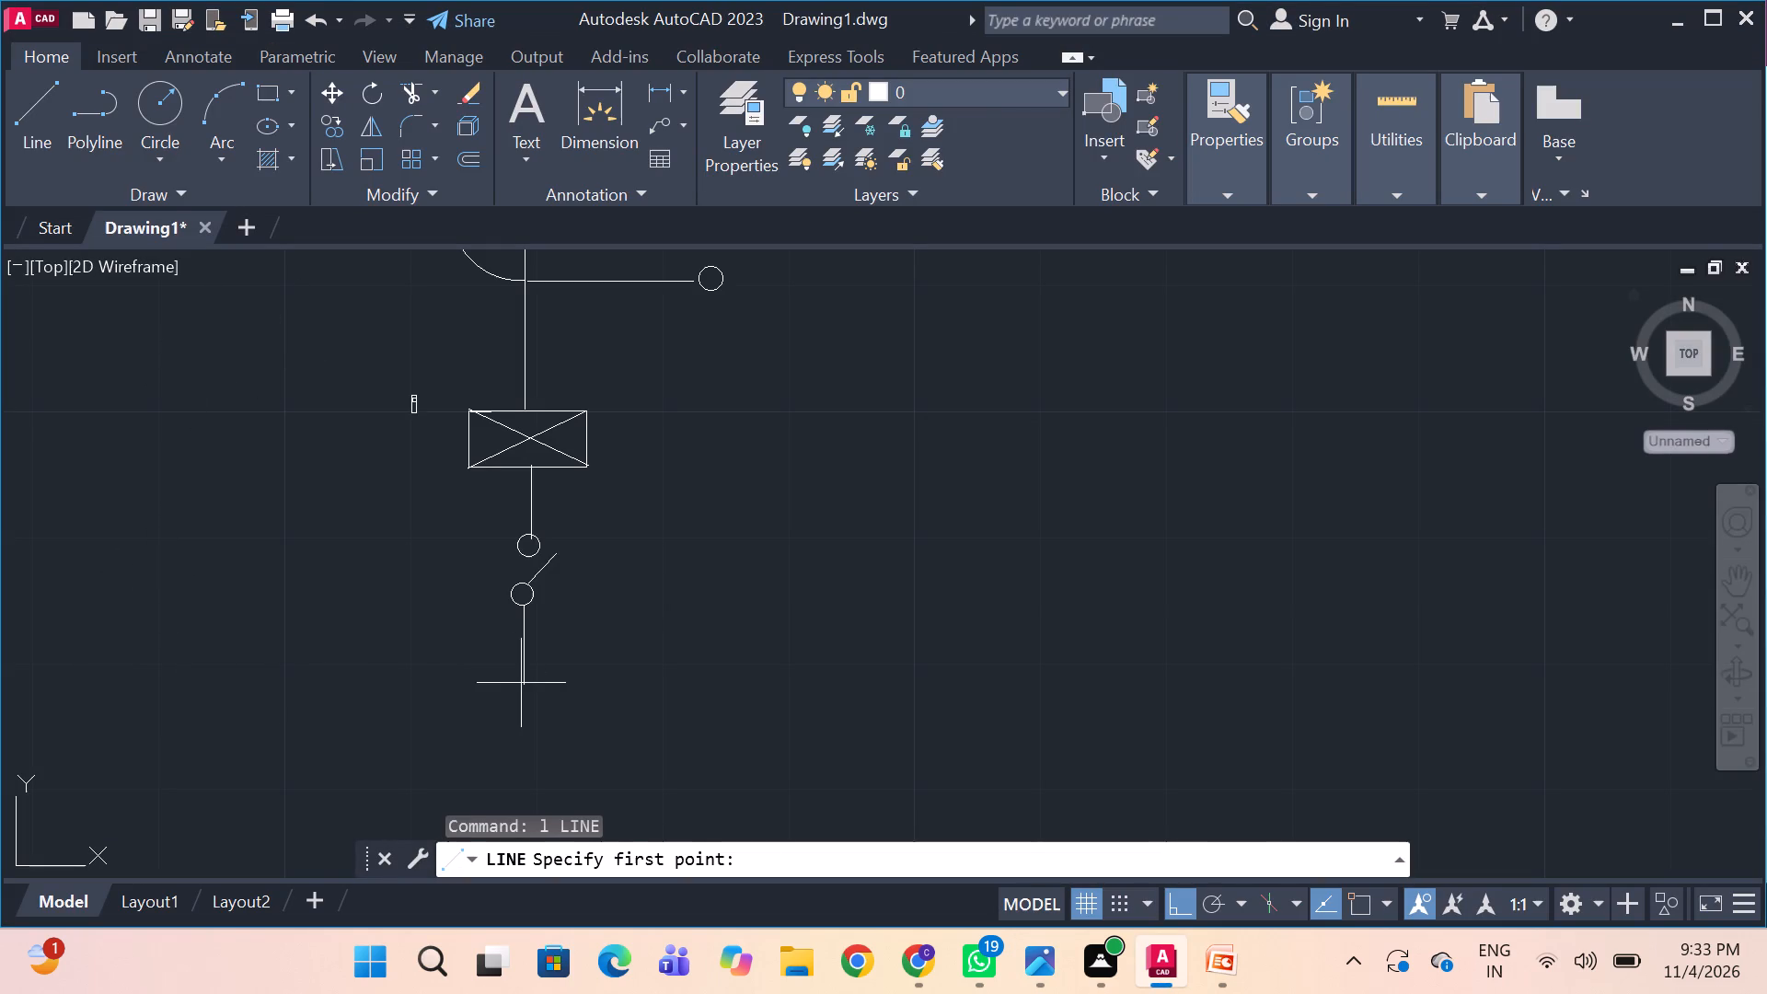
left_click_drag(525, 683, 525, 679)
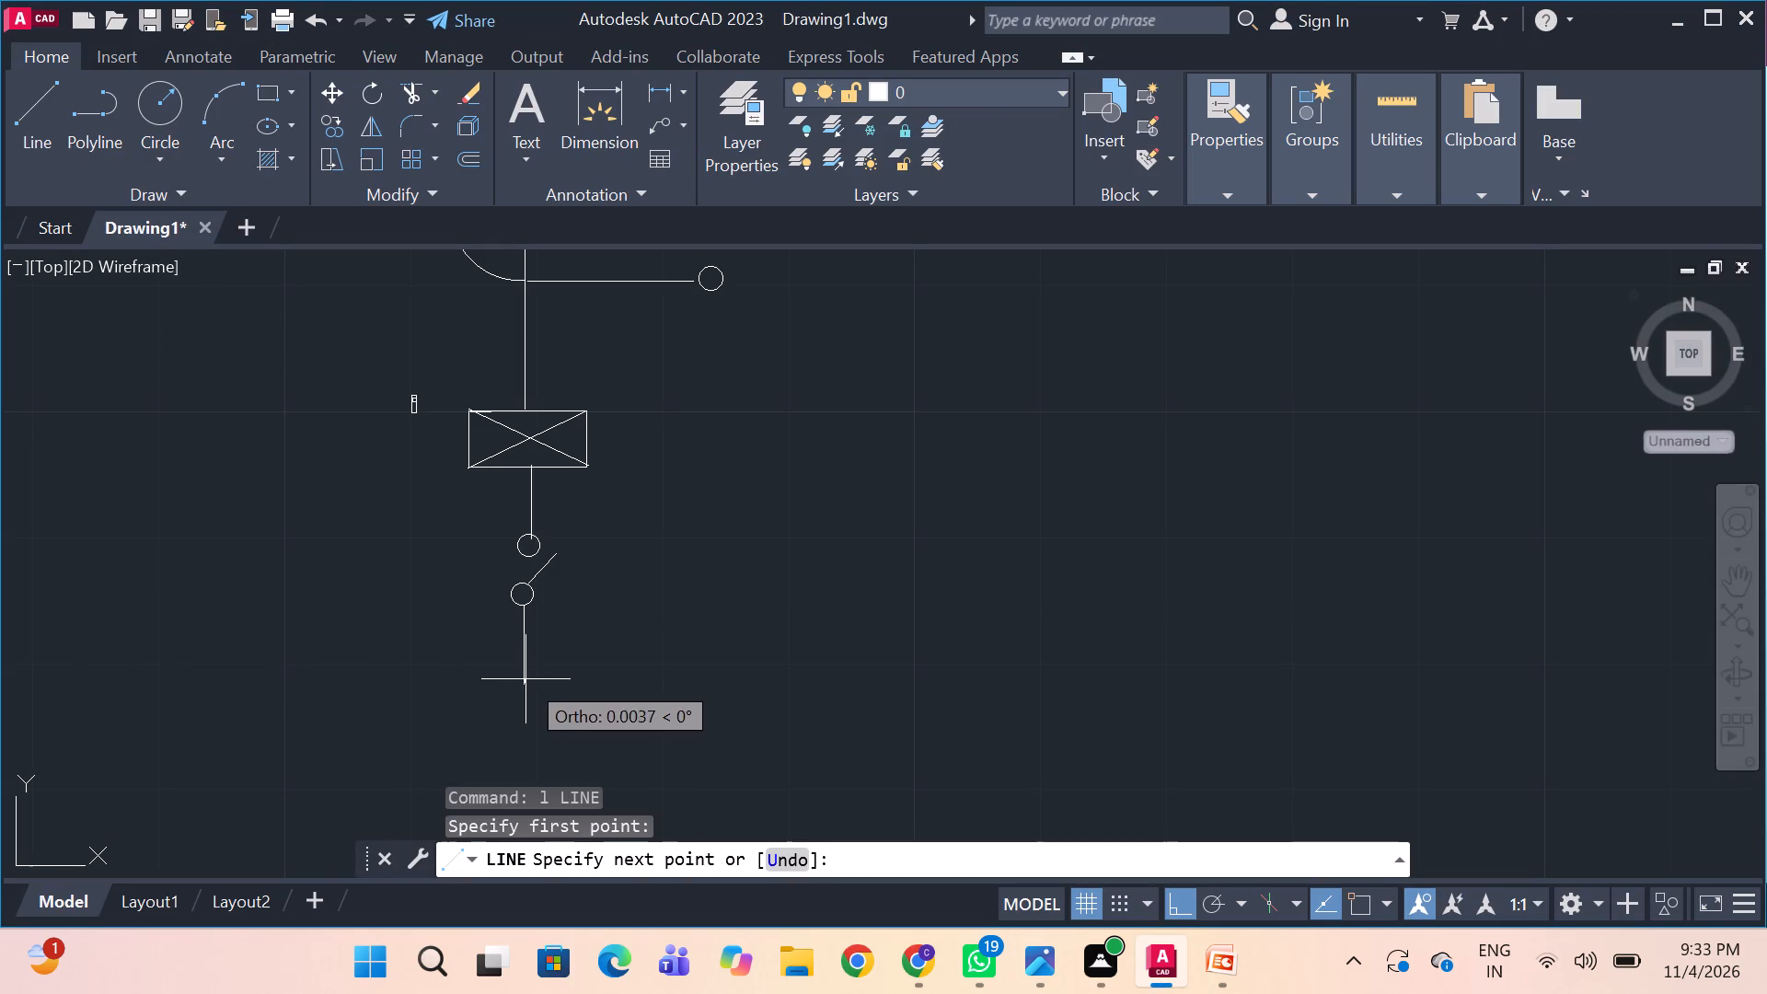
left_click_drag(525, 679, 6, 673)
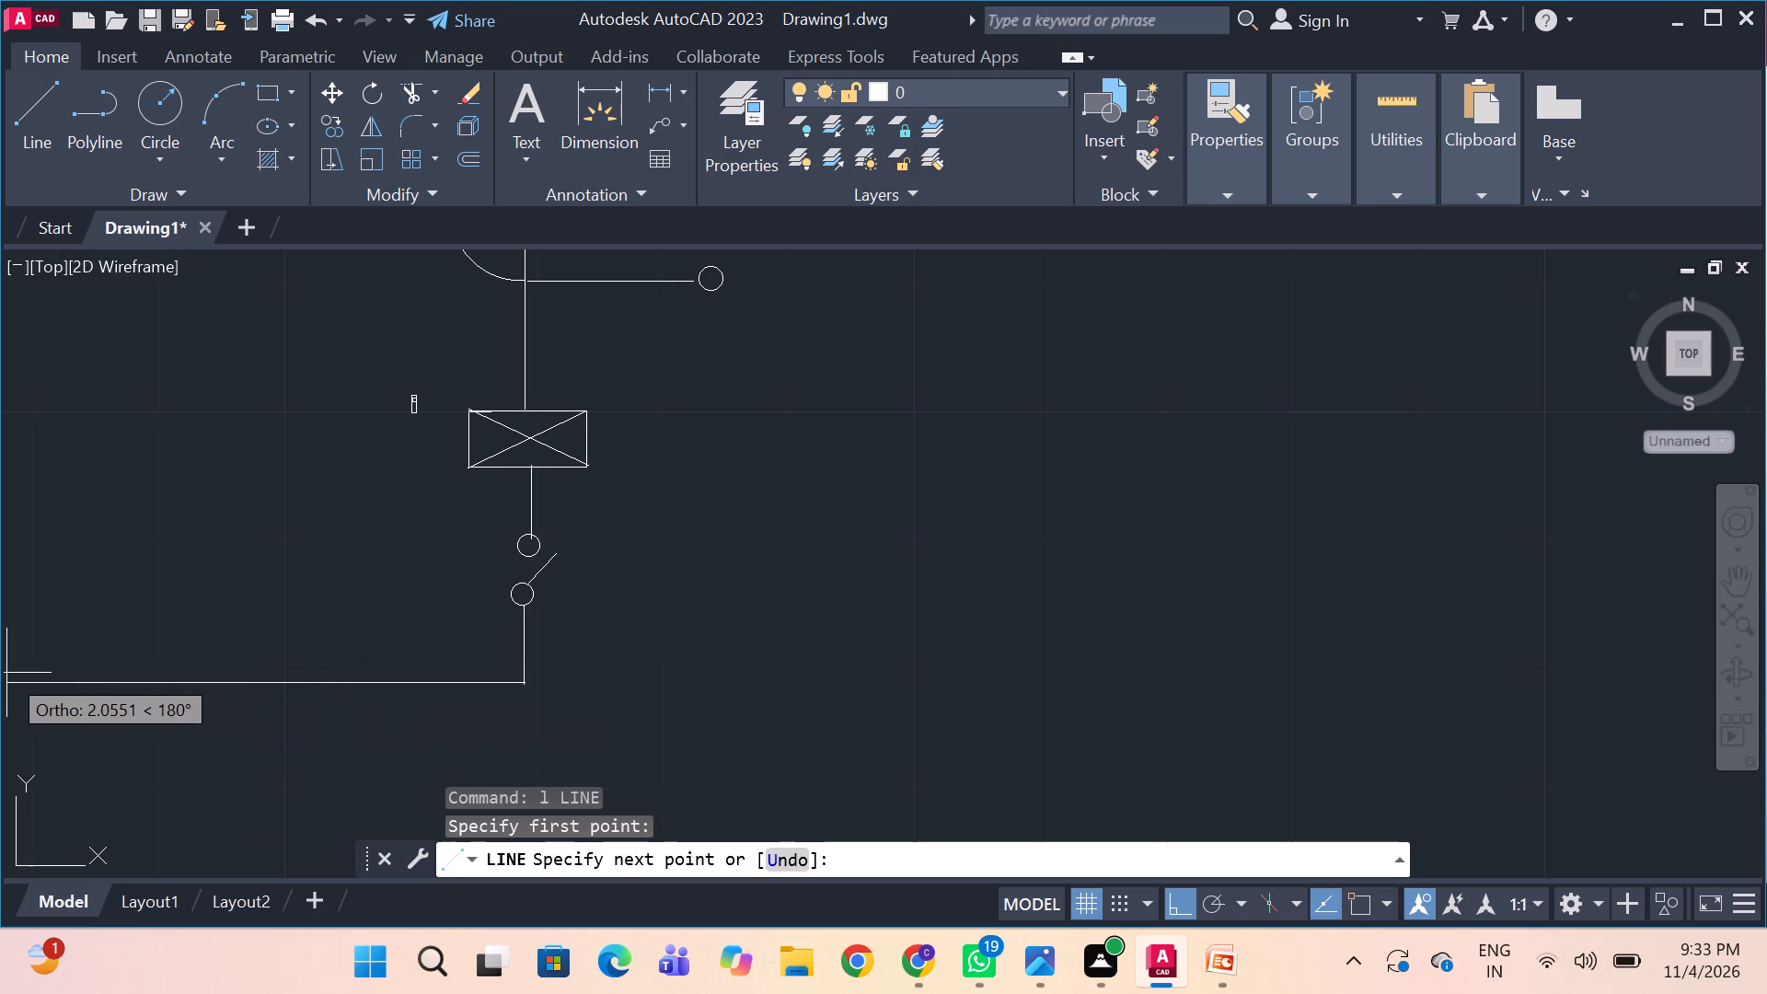
left_click_drag(6, 673, 5, 669)
left_click(5, 669)
key("space")
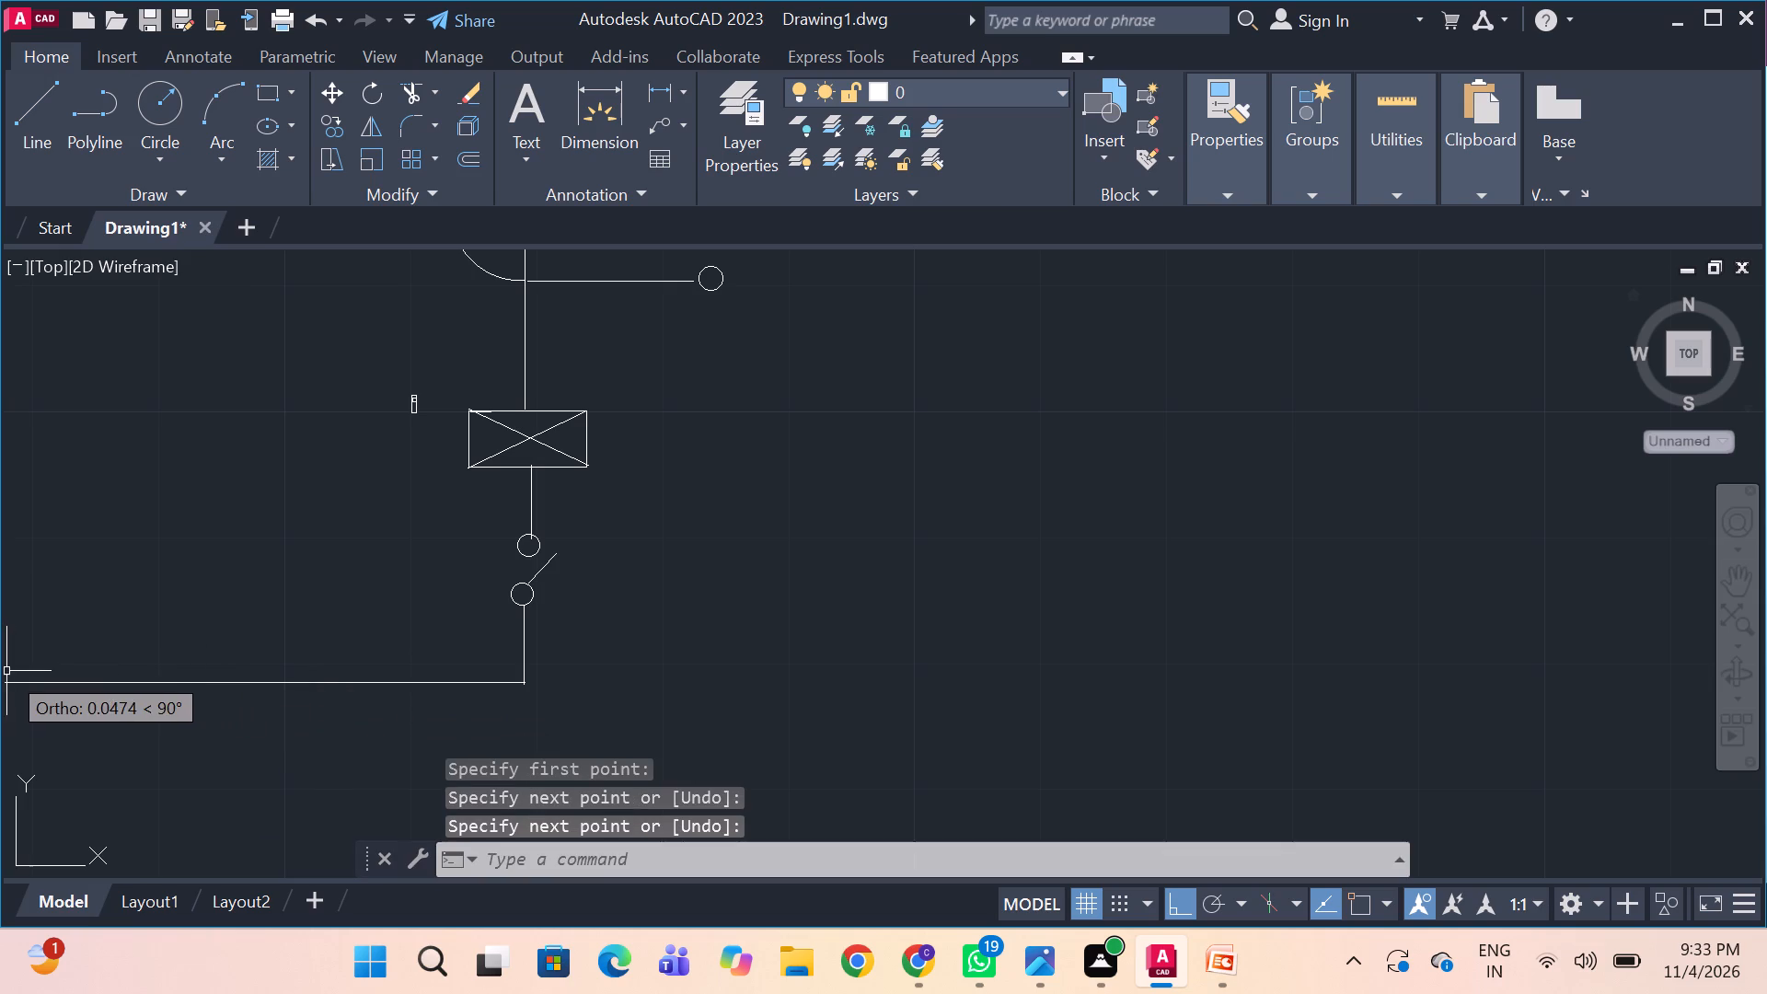
Stretch the bus line's right end about 2 units horizontally to the right, extending it past the isolator connection.
middle_click_drag(190, 740, 632, 622)
key("alt+Tab")
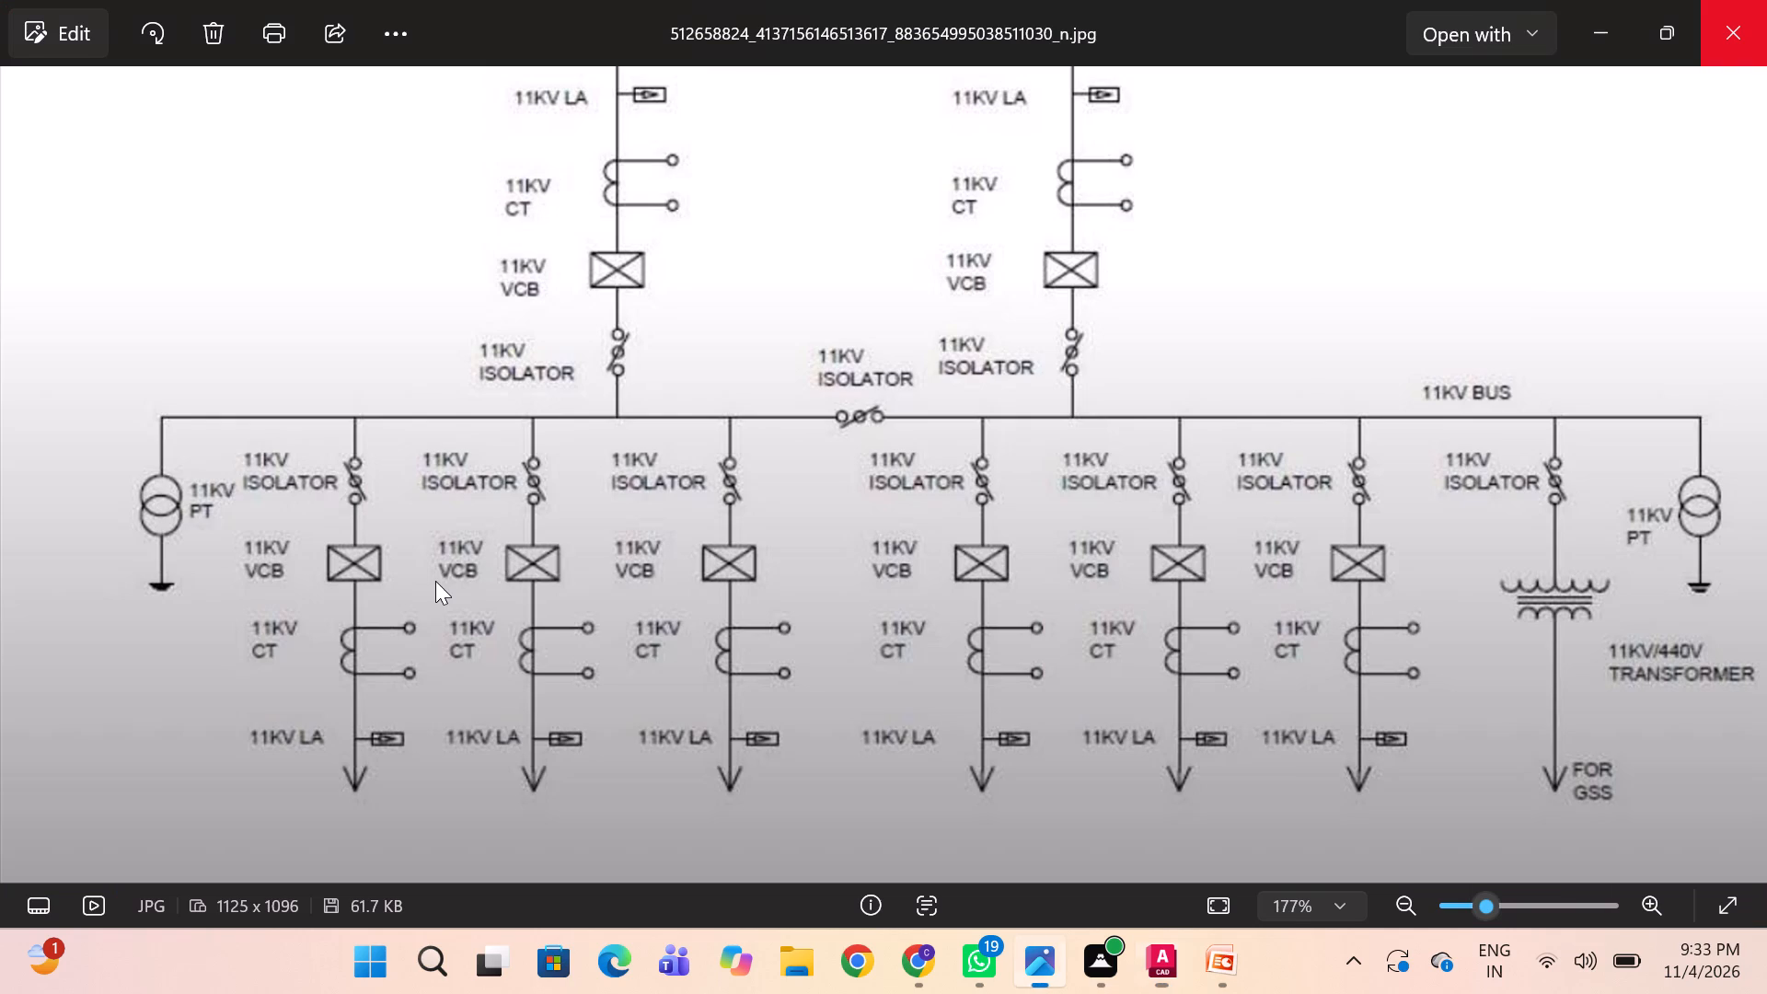
key("alt+Tab")
key("alt+Tab")
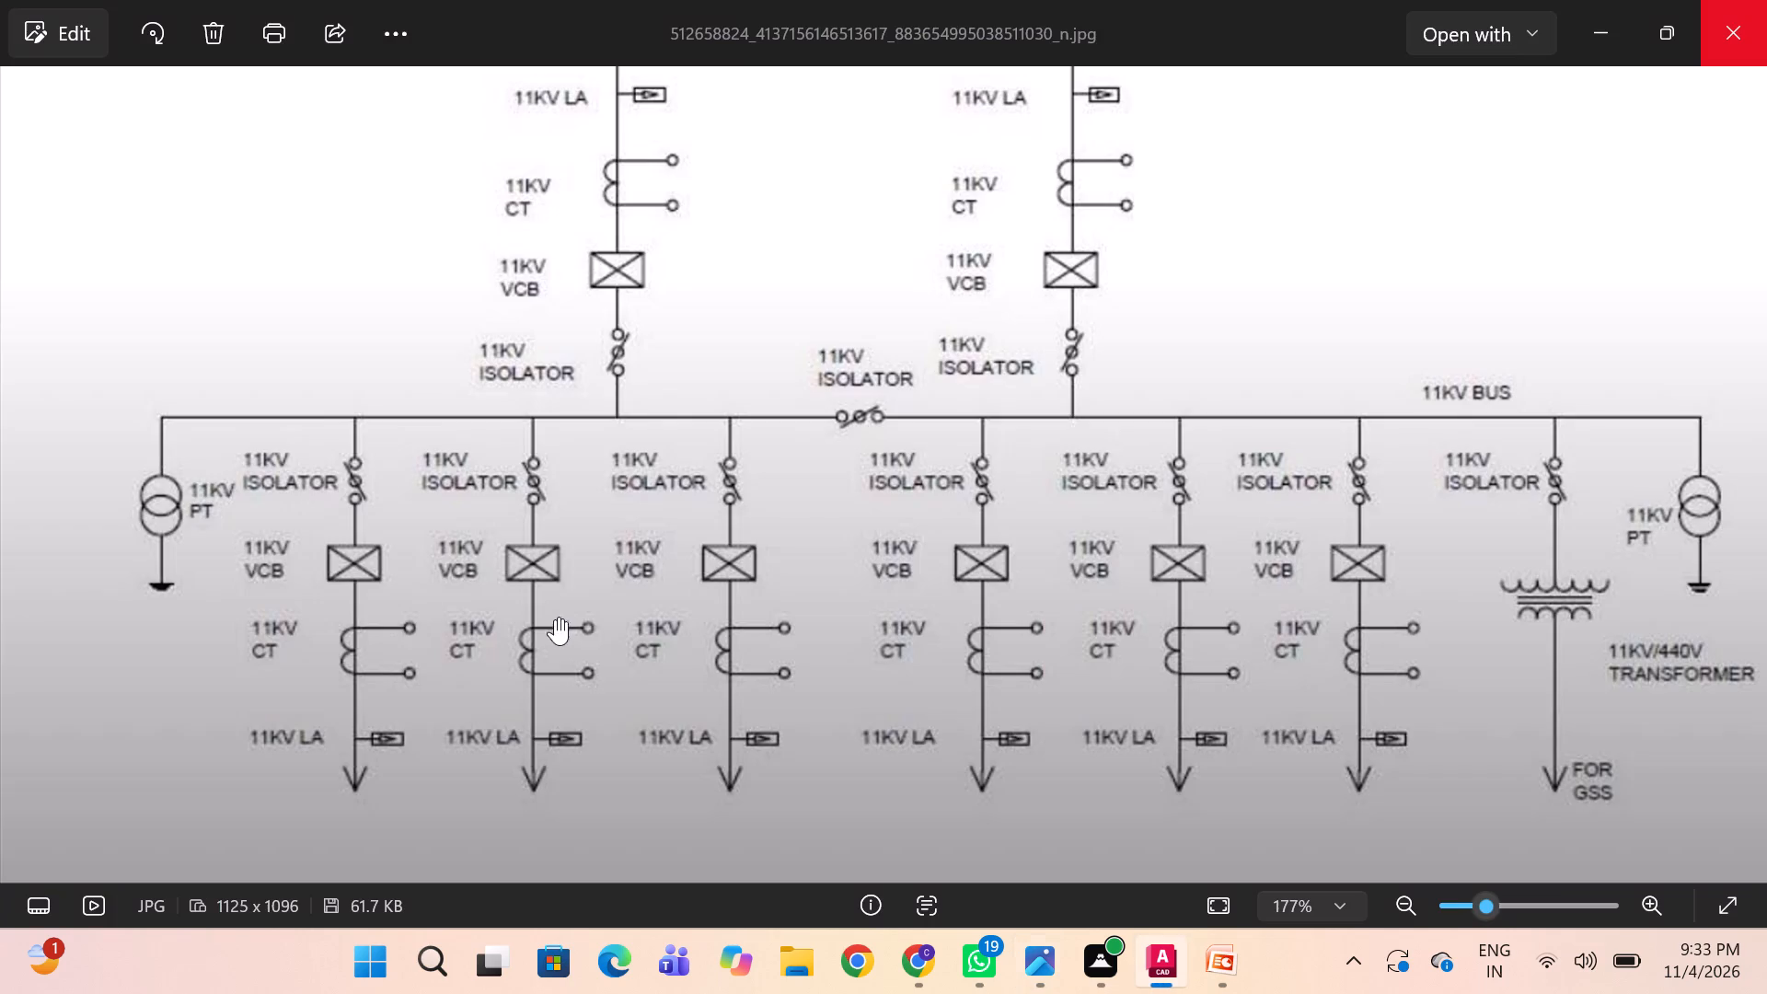
key("alt+Tab")
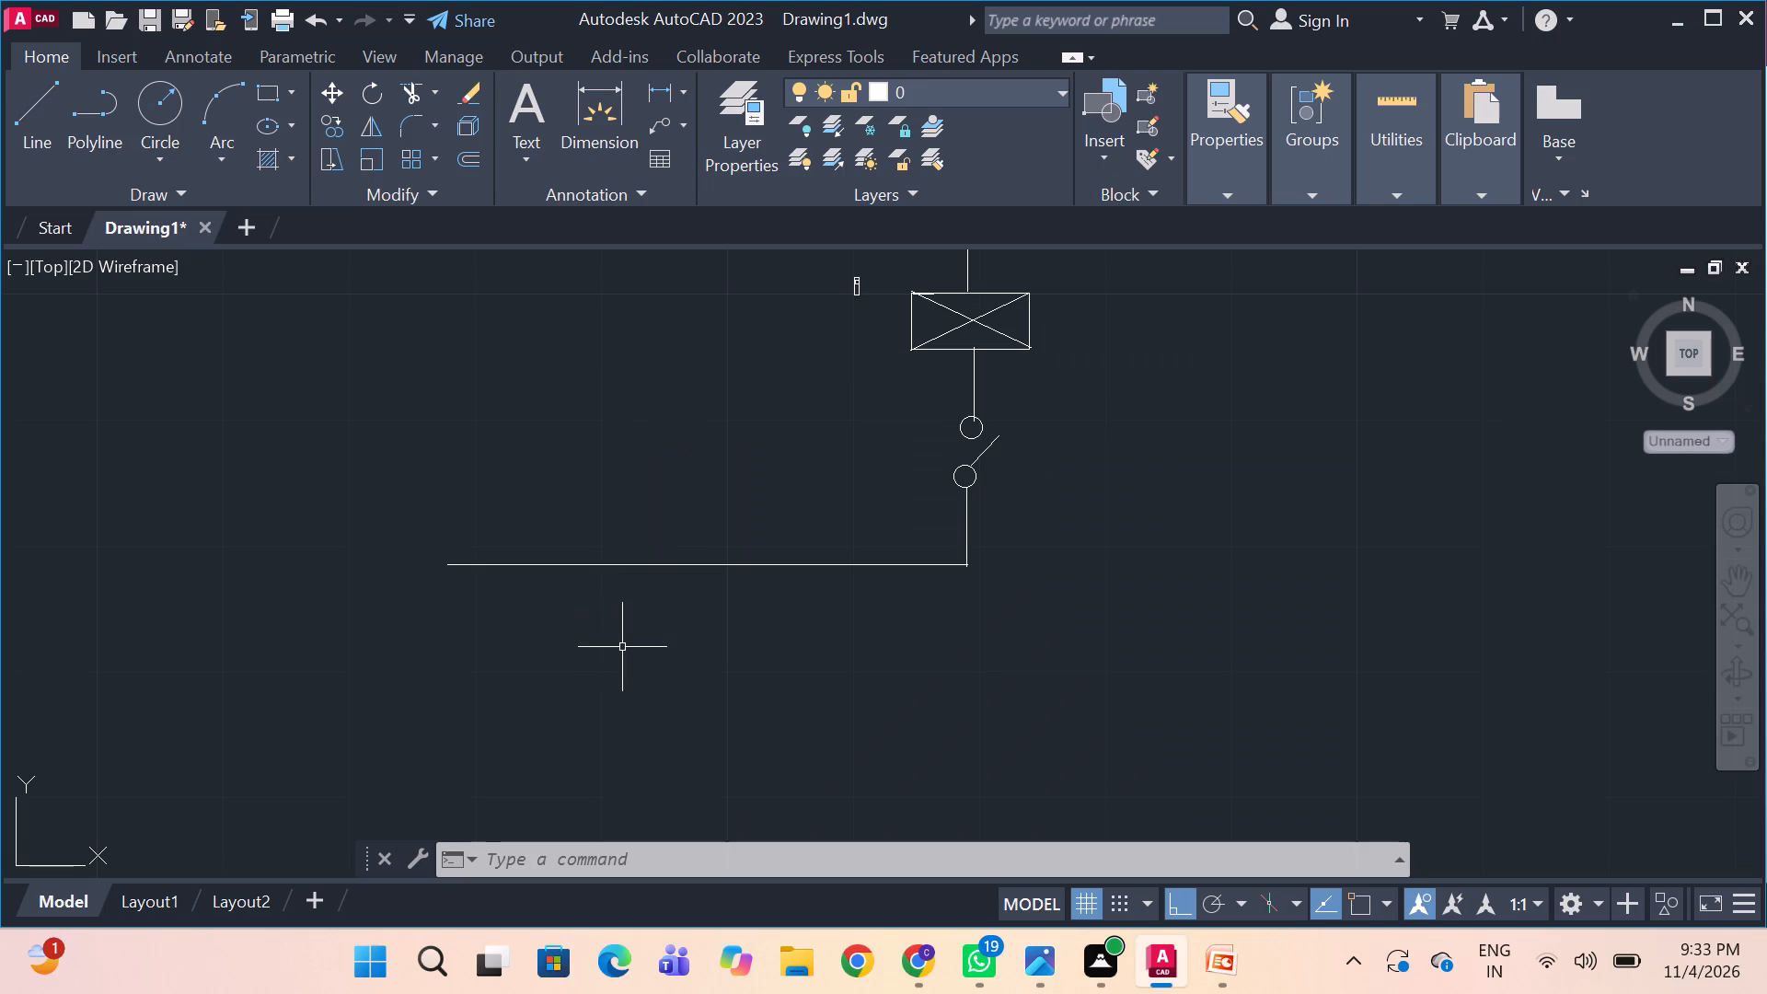
middle_click_drag(623, 647, 307, 522)
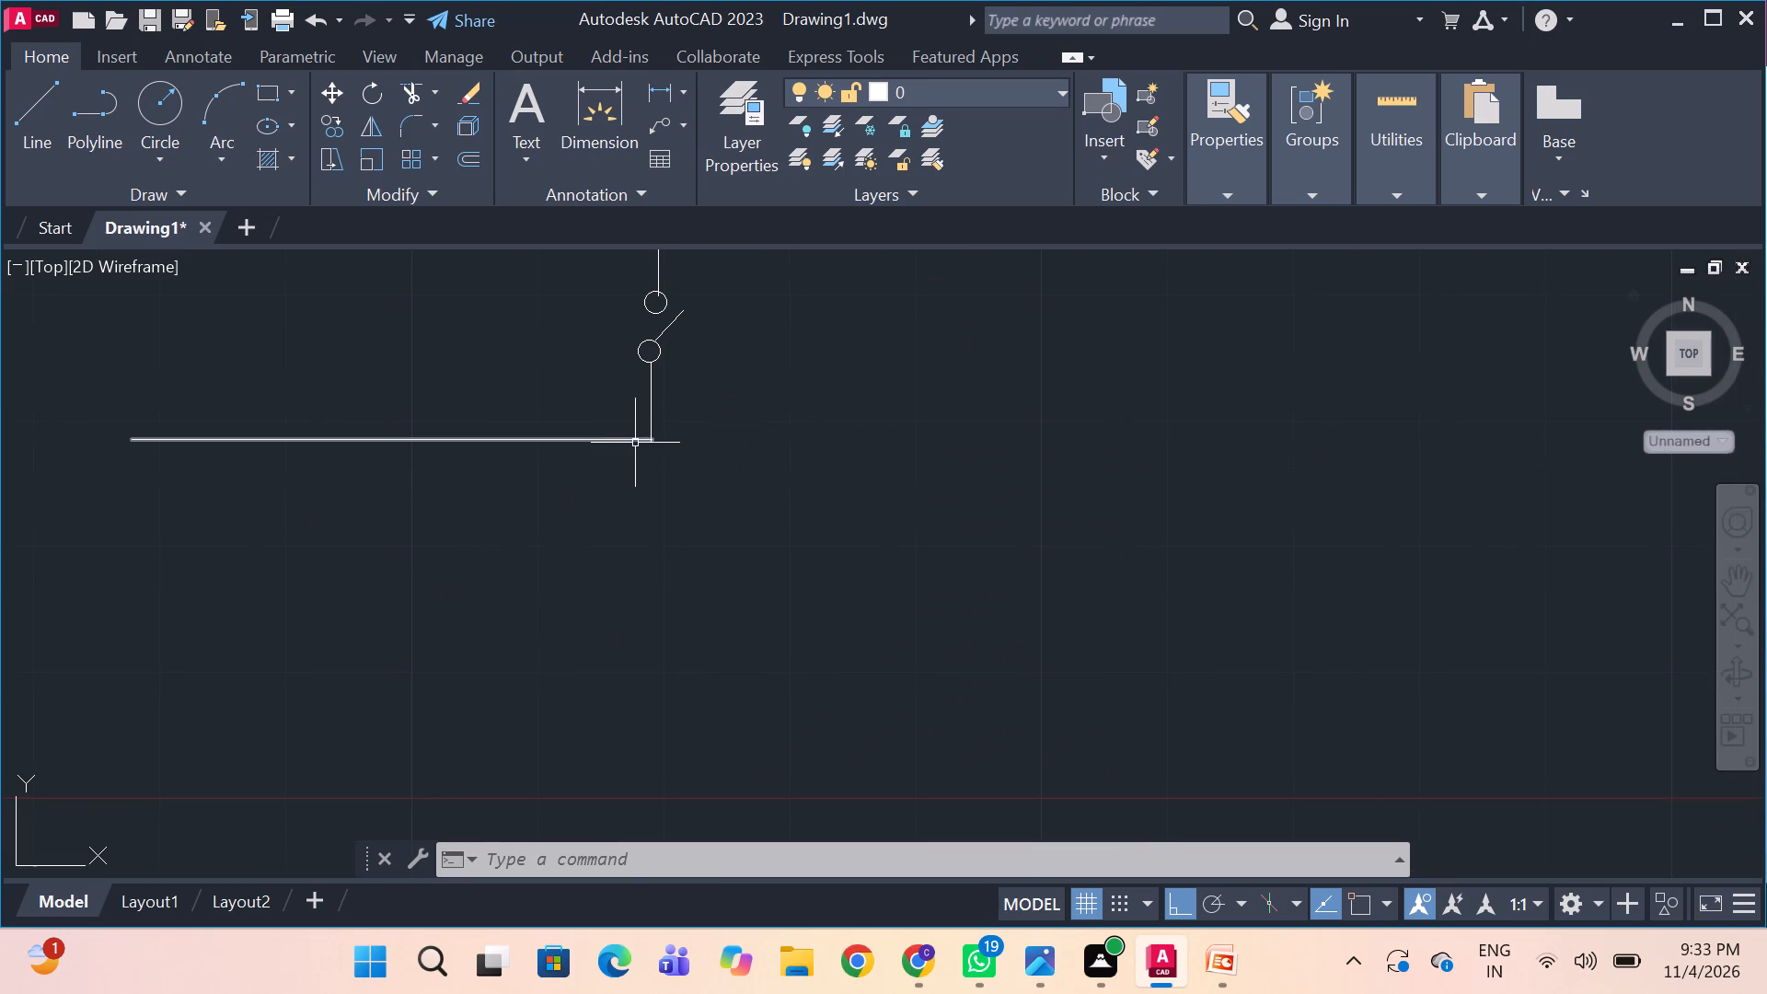
left_click(641, 438)
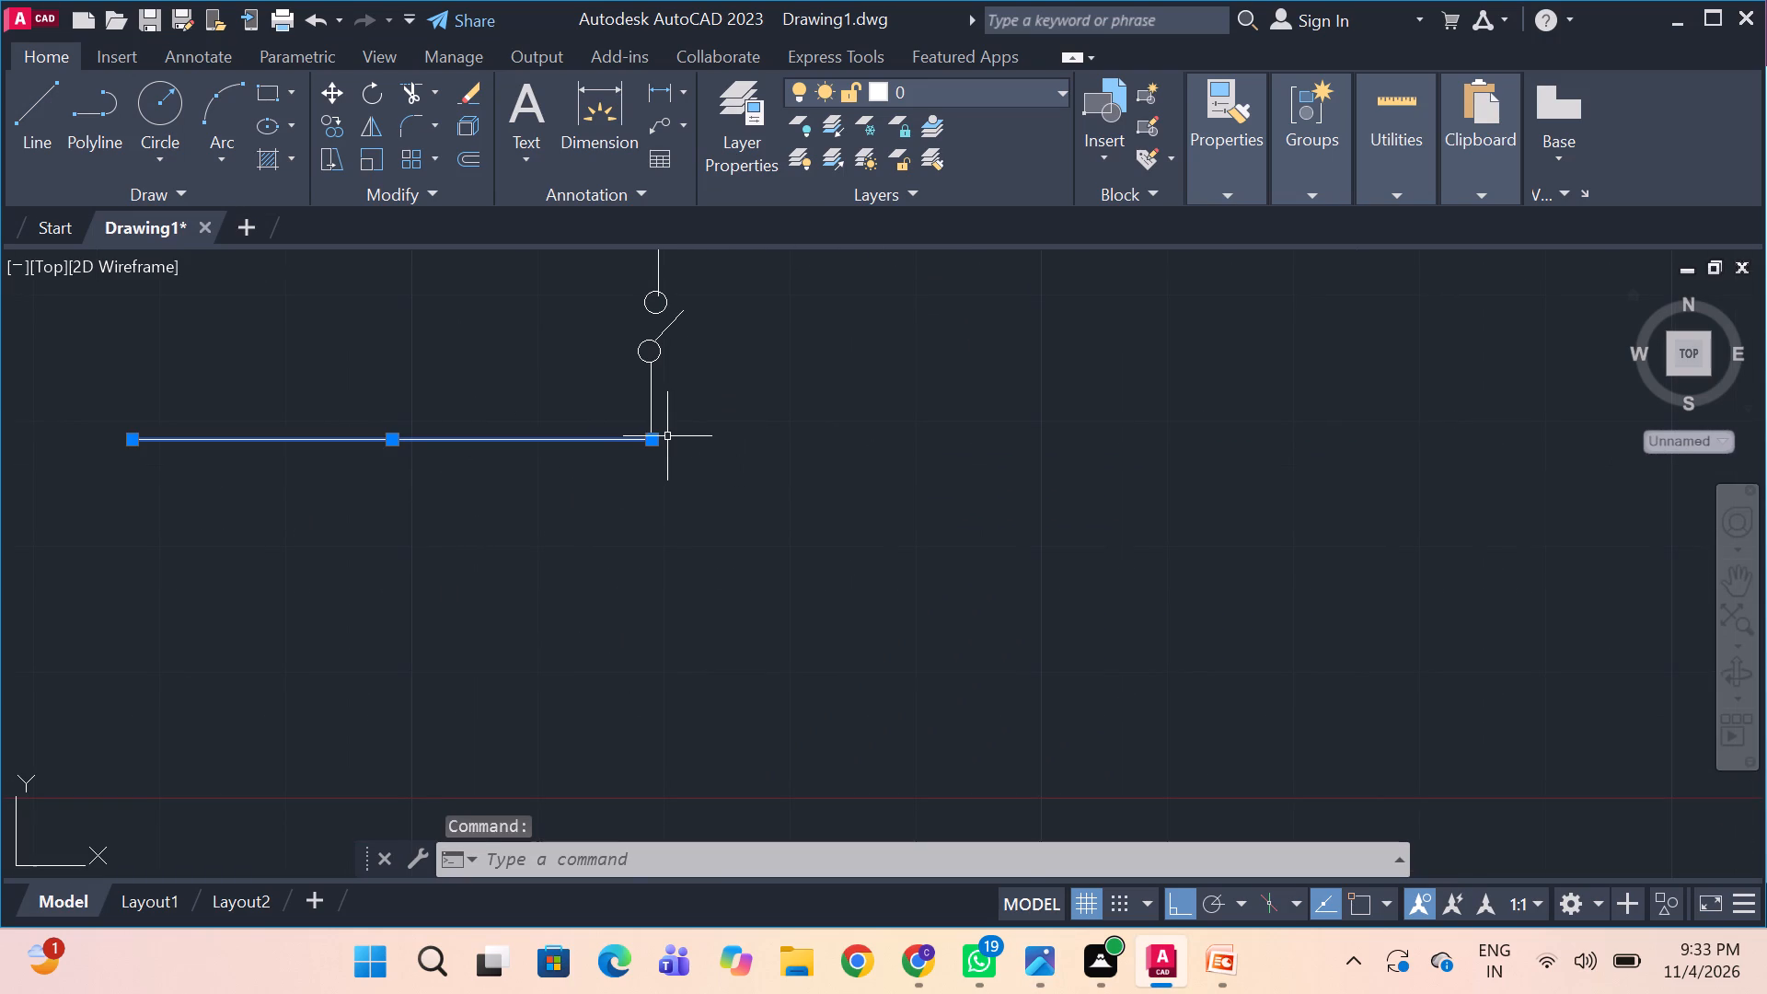
key("alt+Tab")
key("alt+Tab")
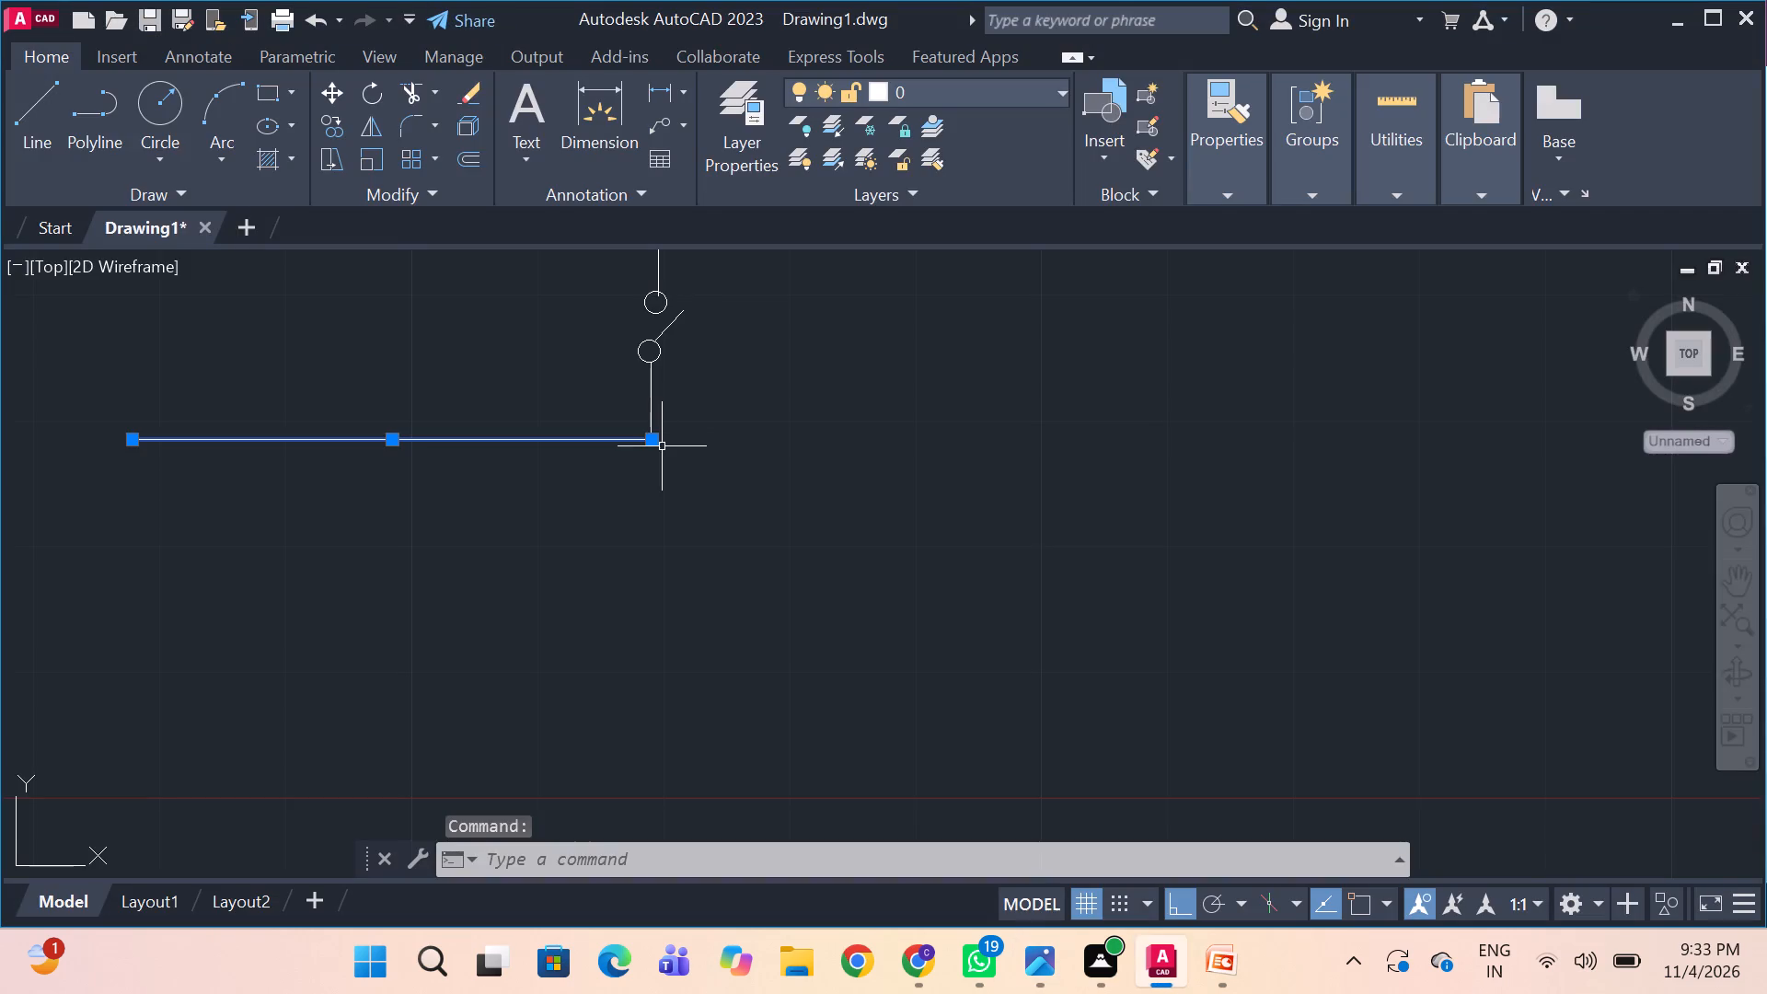
left_click_drag(651, 442, 817, 450)
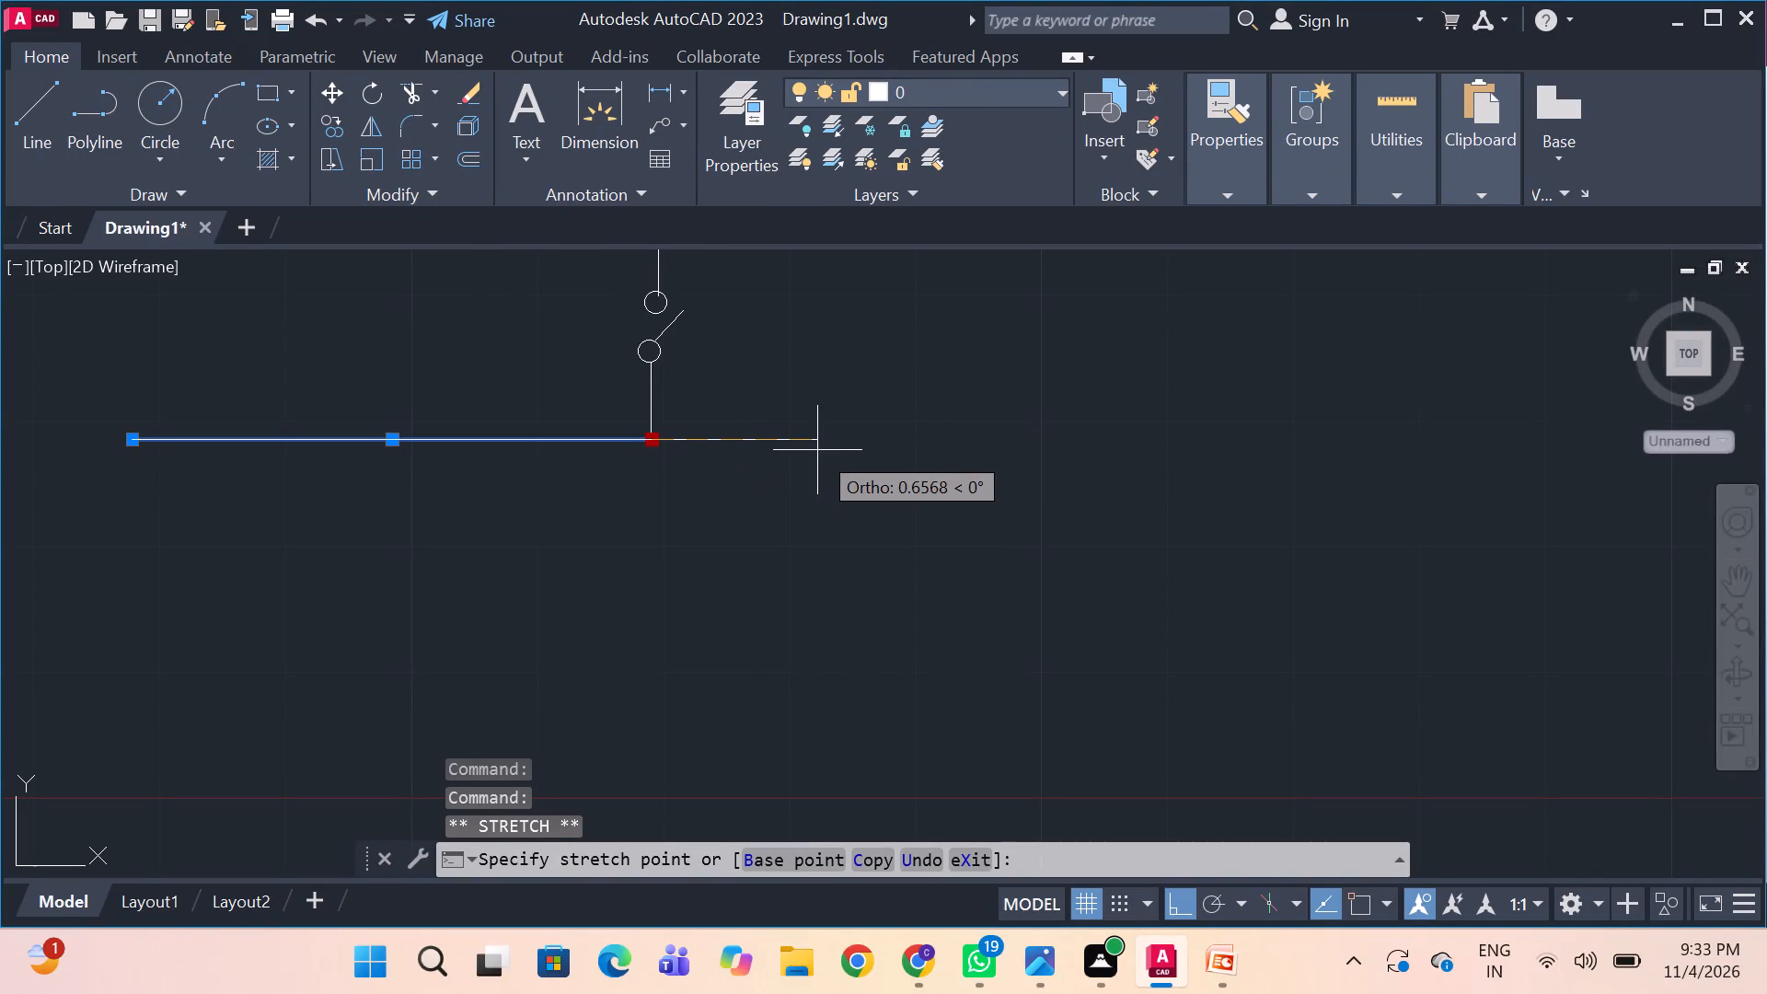
left_click_drag(817, 450, 1134, 432)
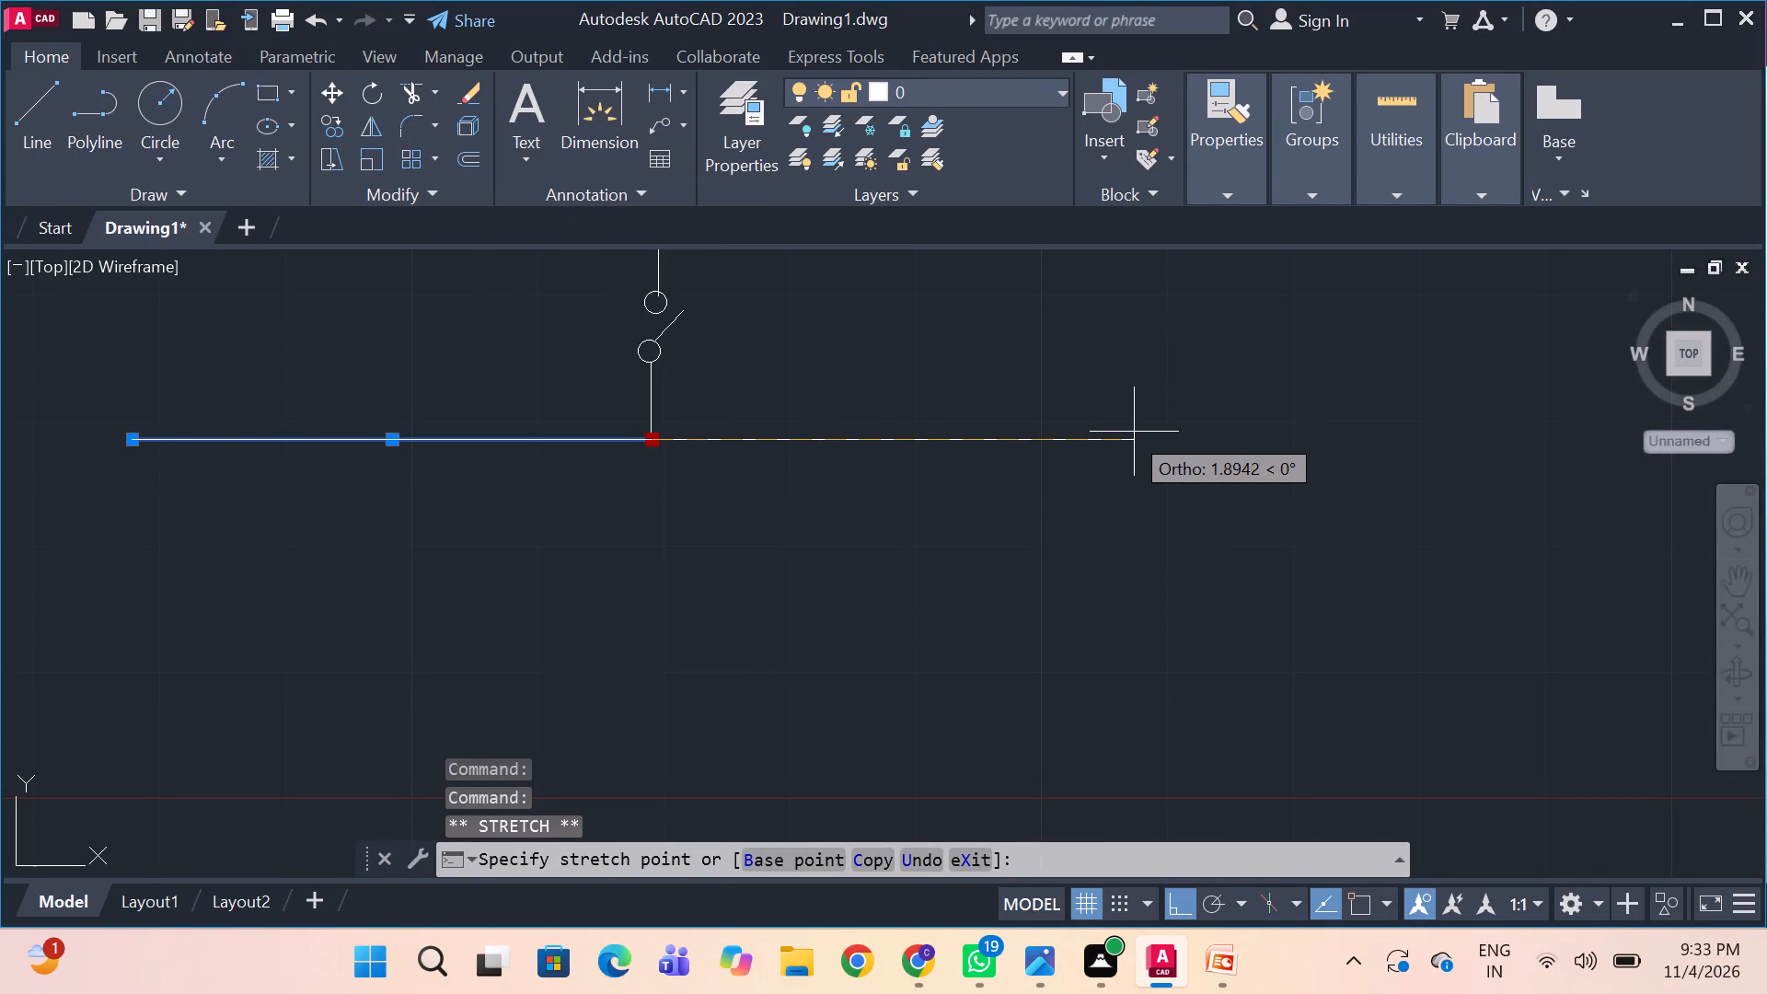
left_click_drag(1134, 432, 1172, 432)
left_click(1172, 432)
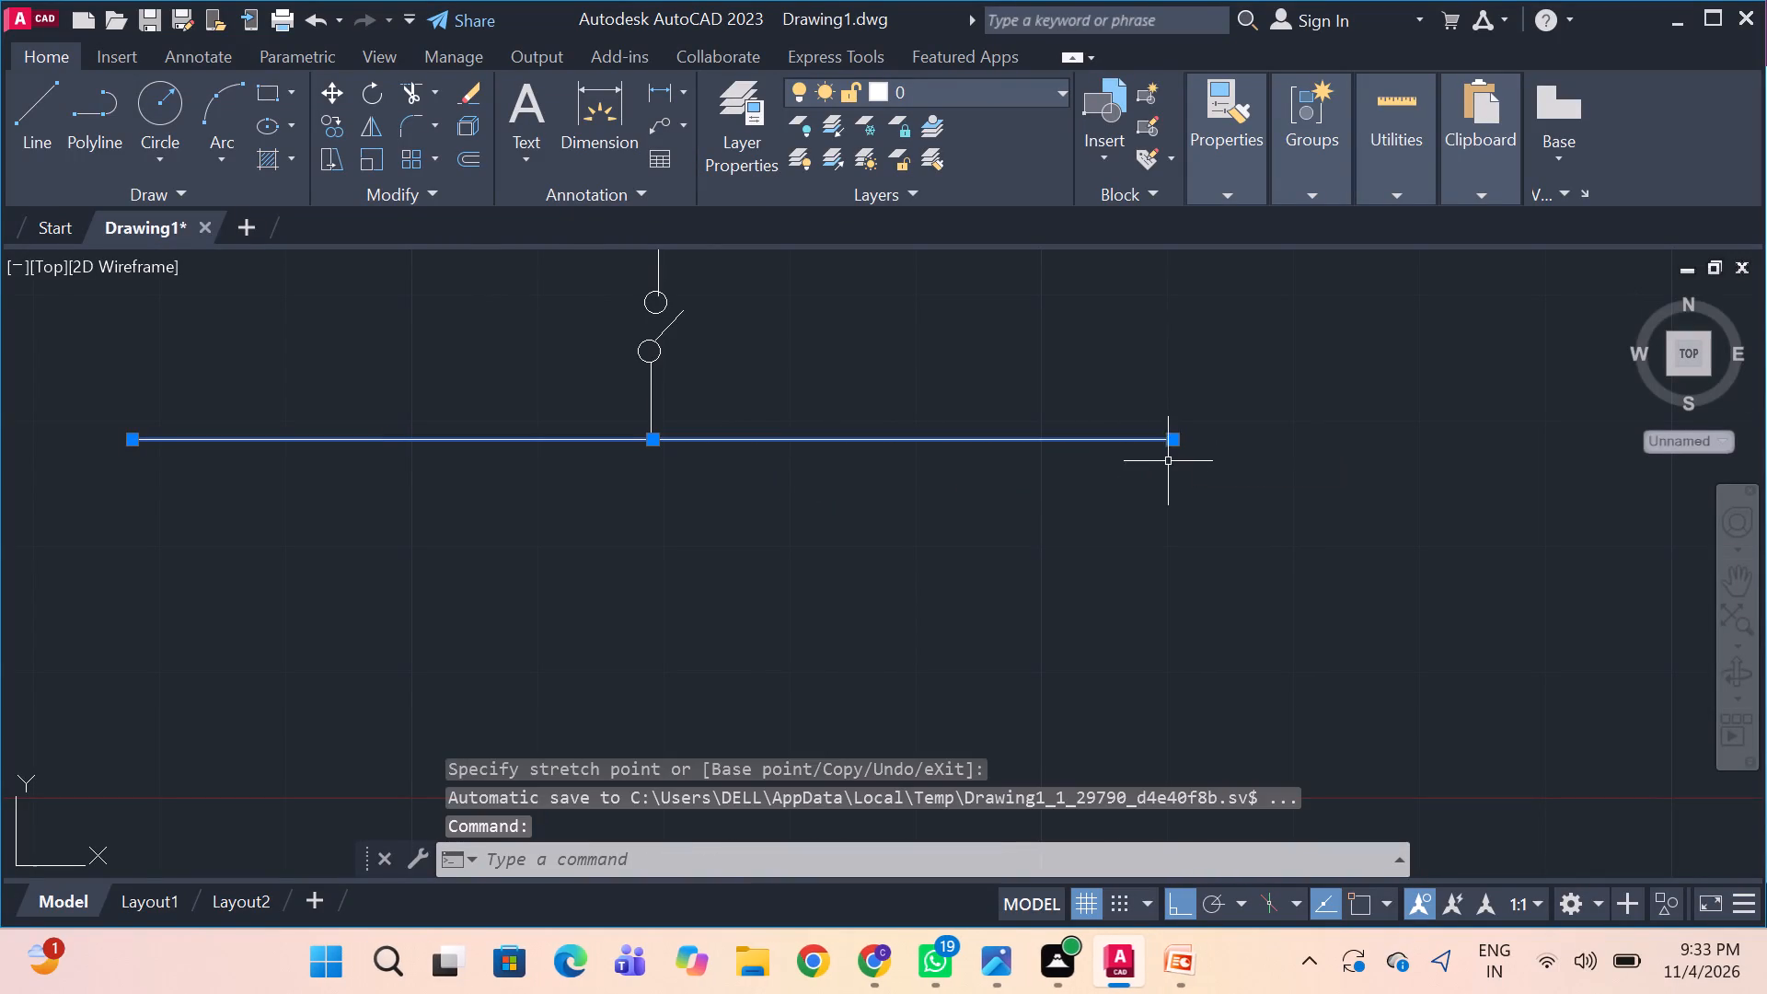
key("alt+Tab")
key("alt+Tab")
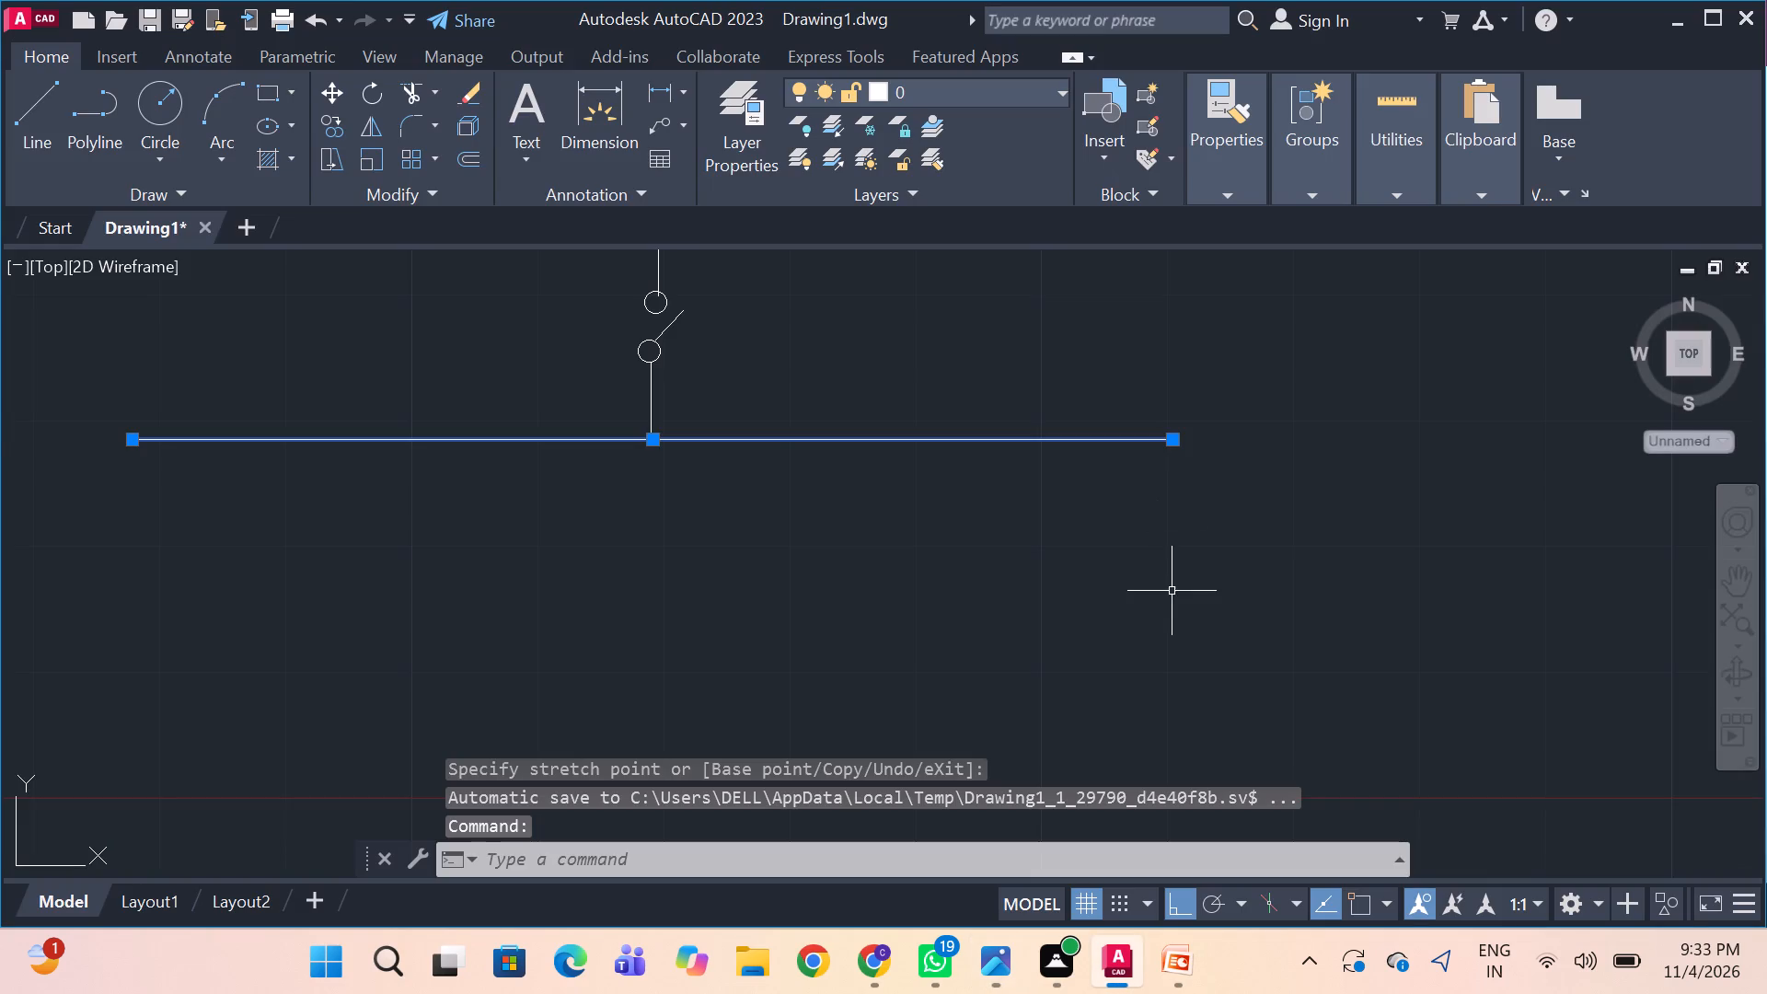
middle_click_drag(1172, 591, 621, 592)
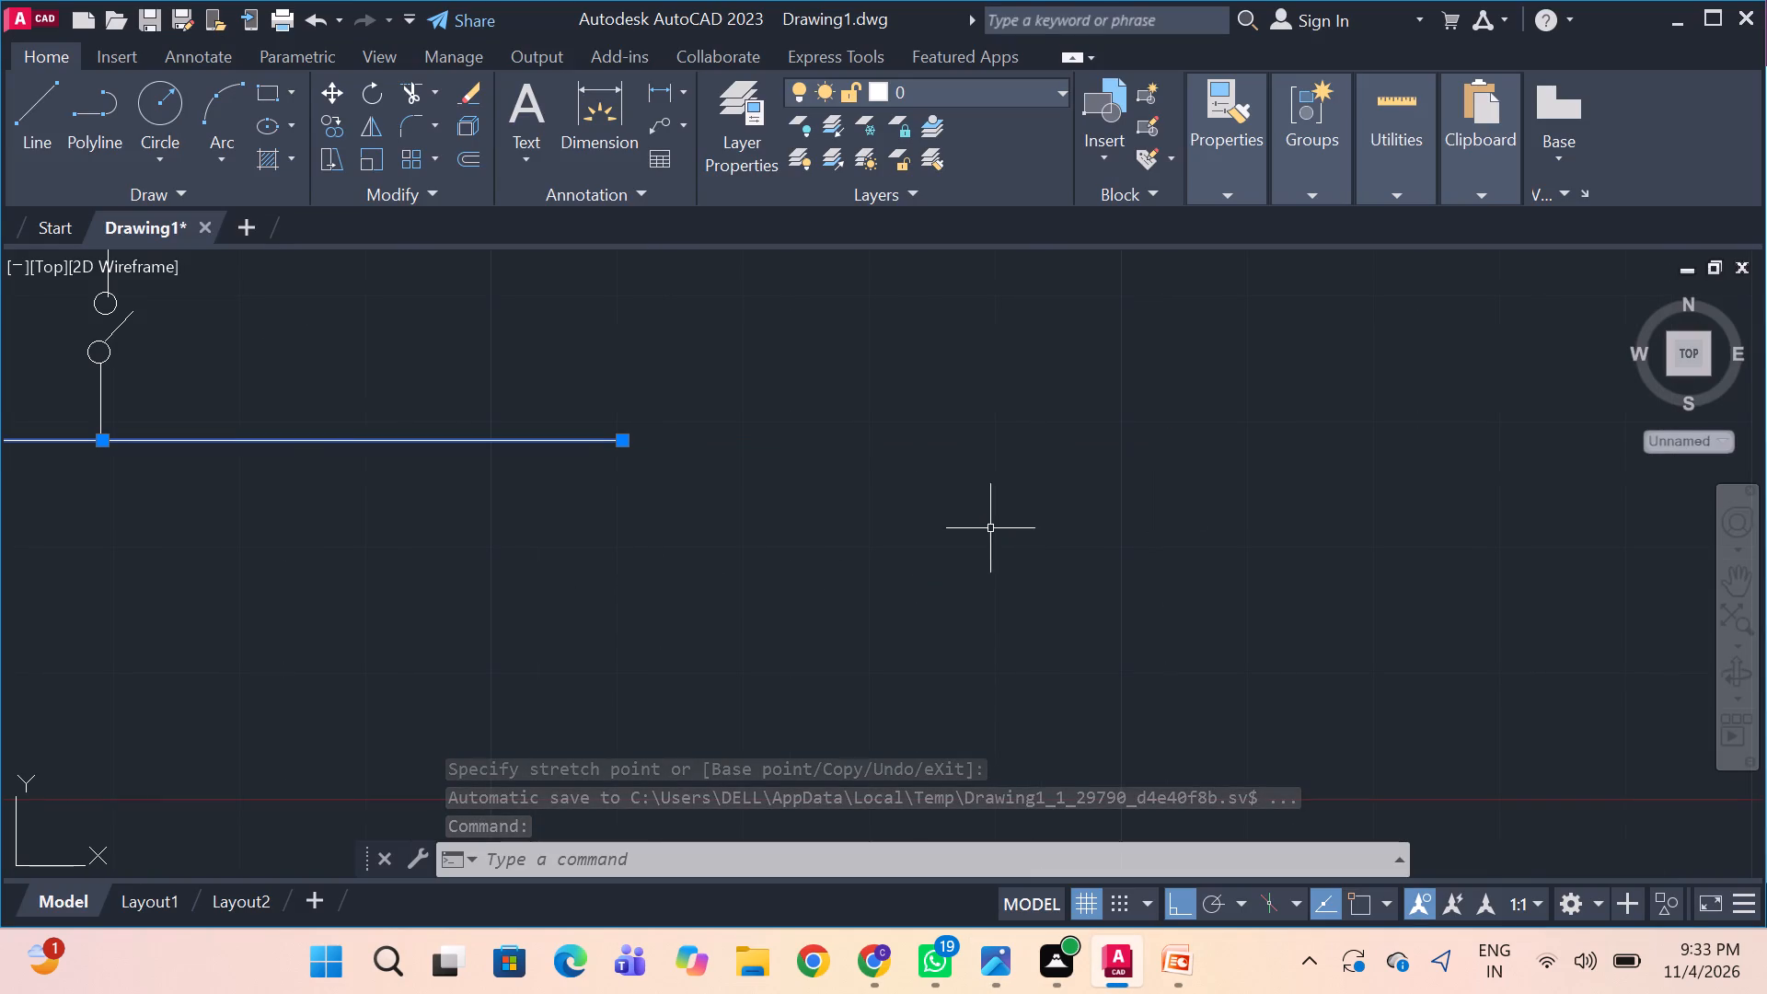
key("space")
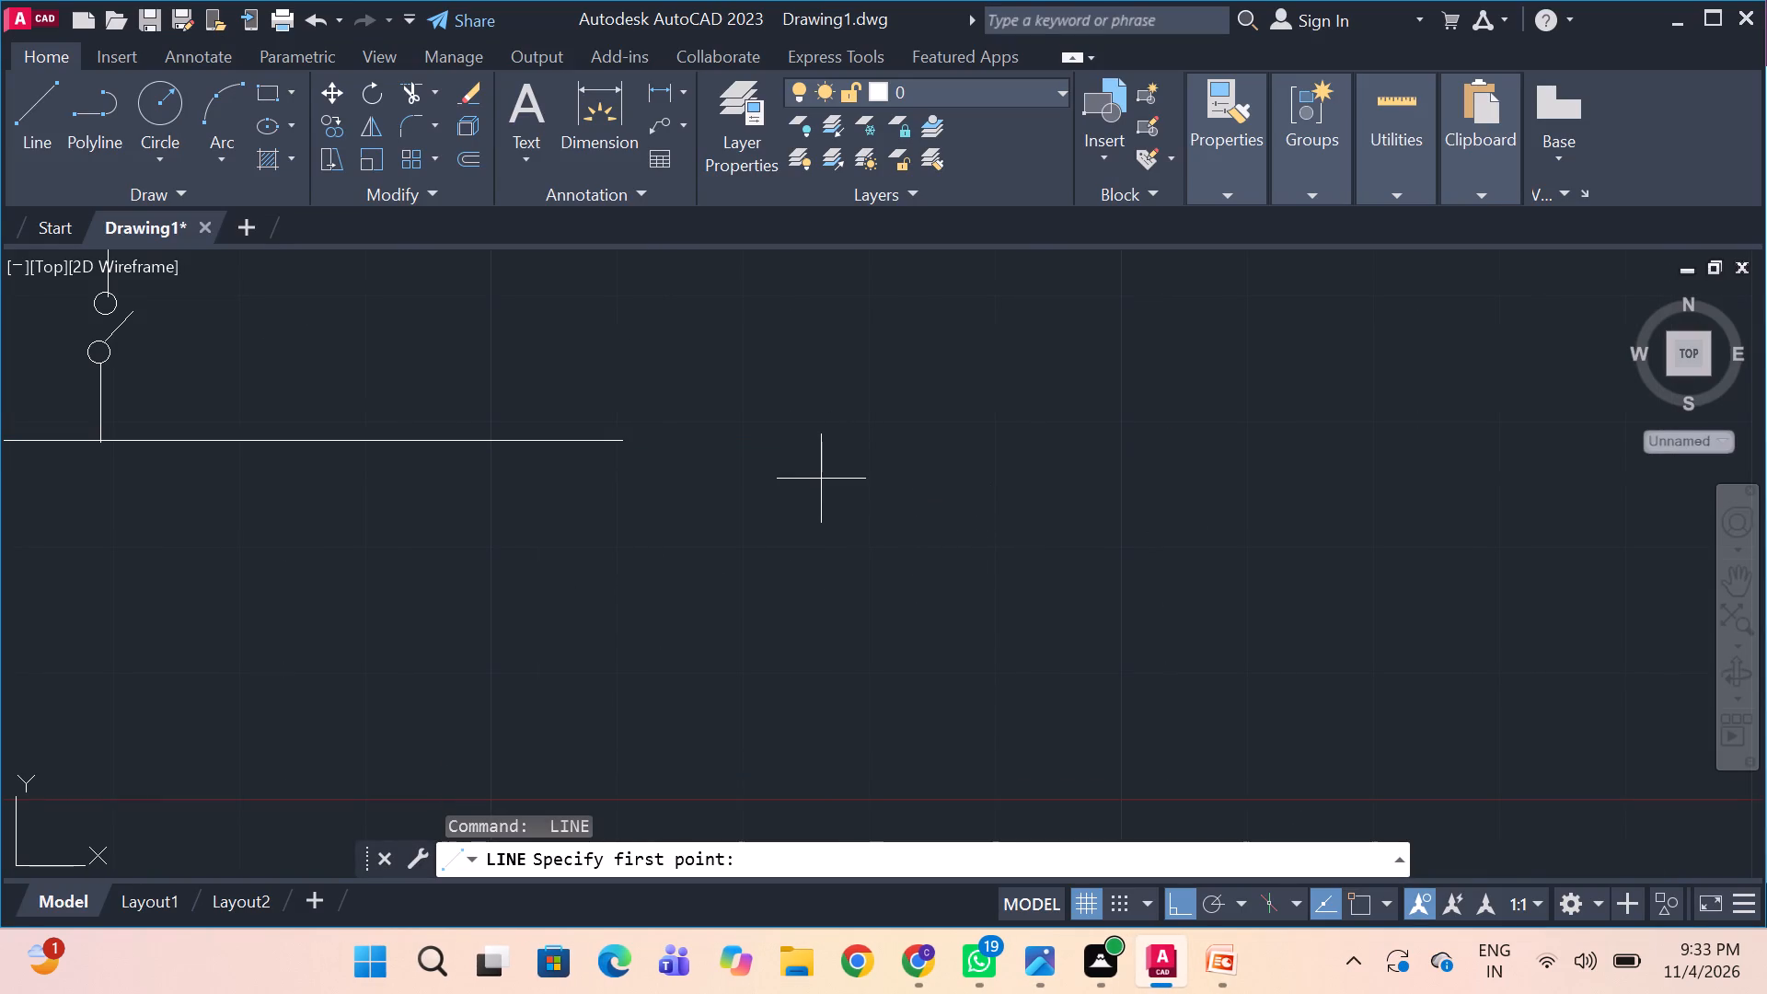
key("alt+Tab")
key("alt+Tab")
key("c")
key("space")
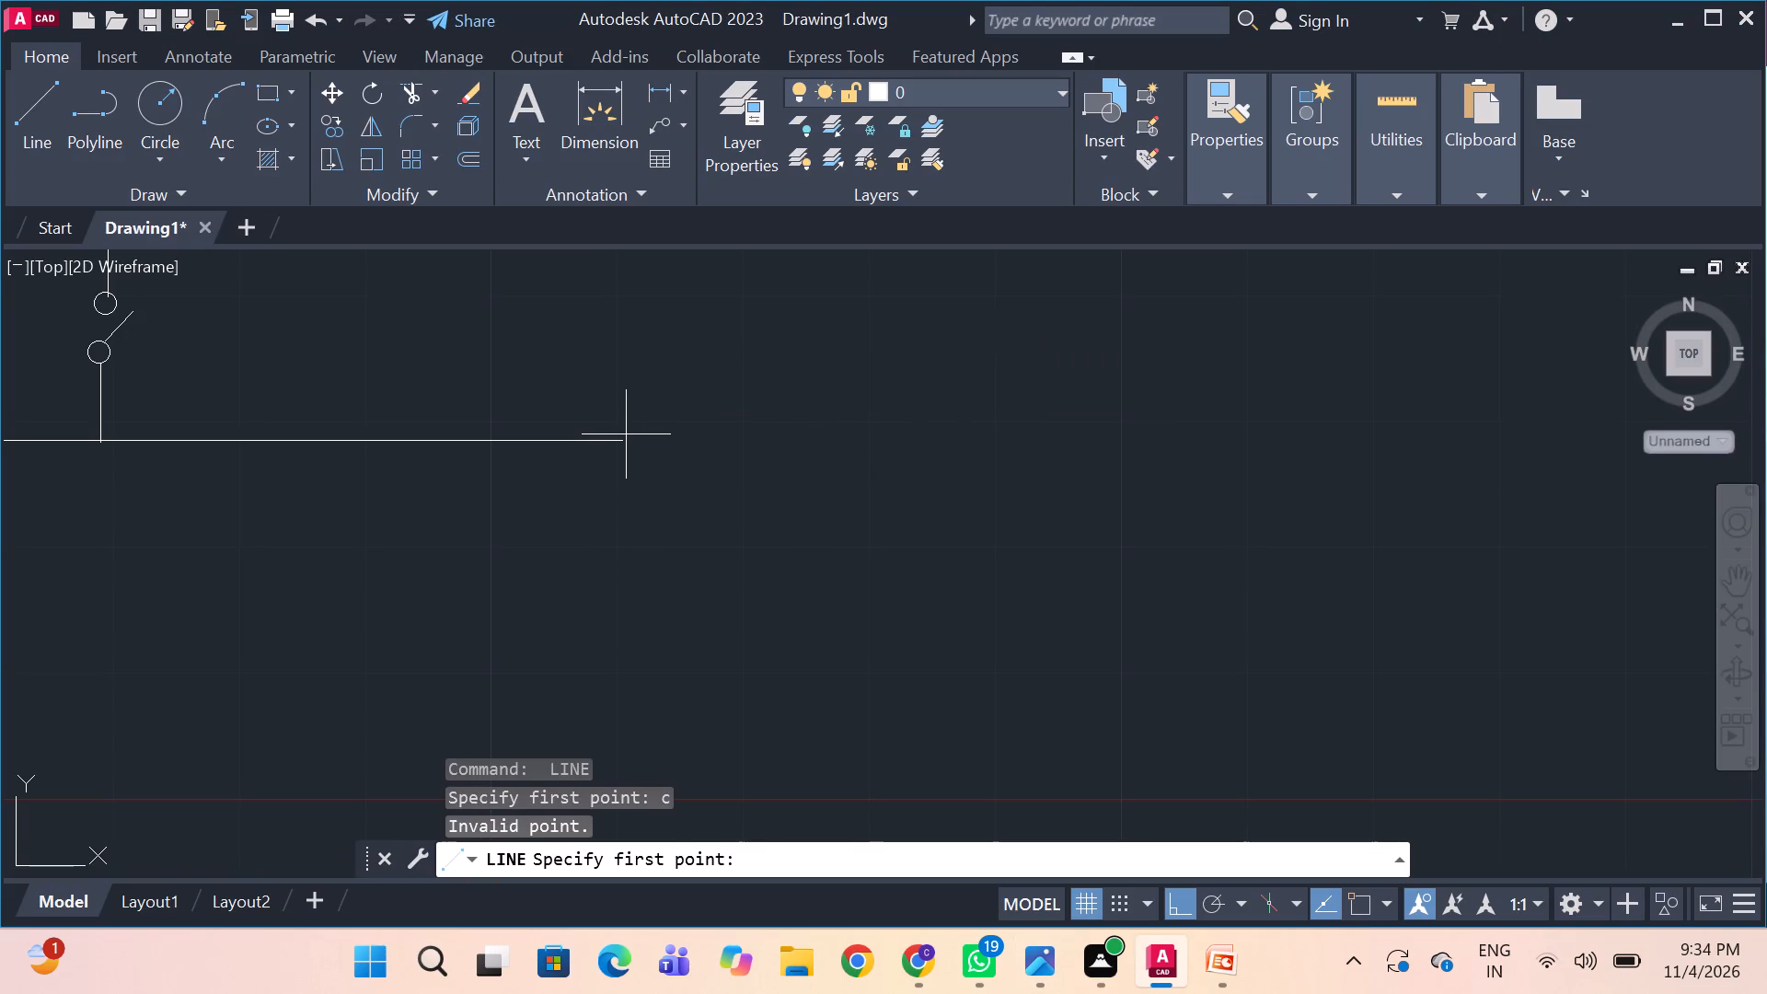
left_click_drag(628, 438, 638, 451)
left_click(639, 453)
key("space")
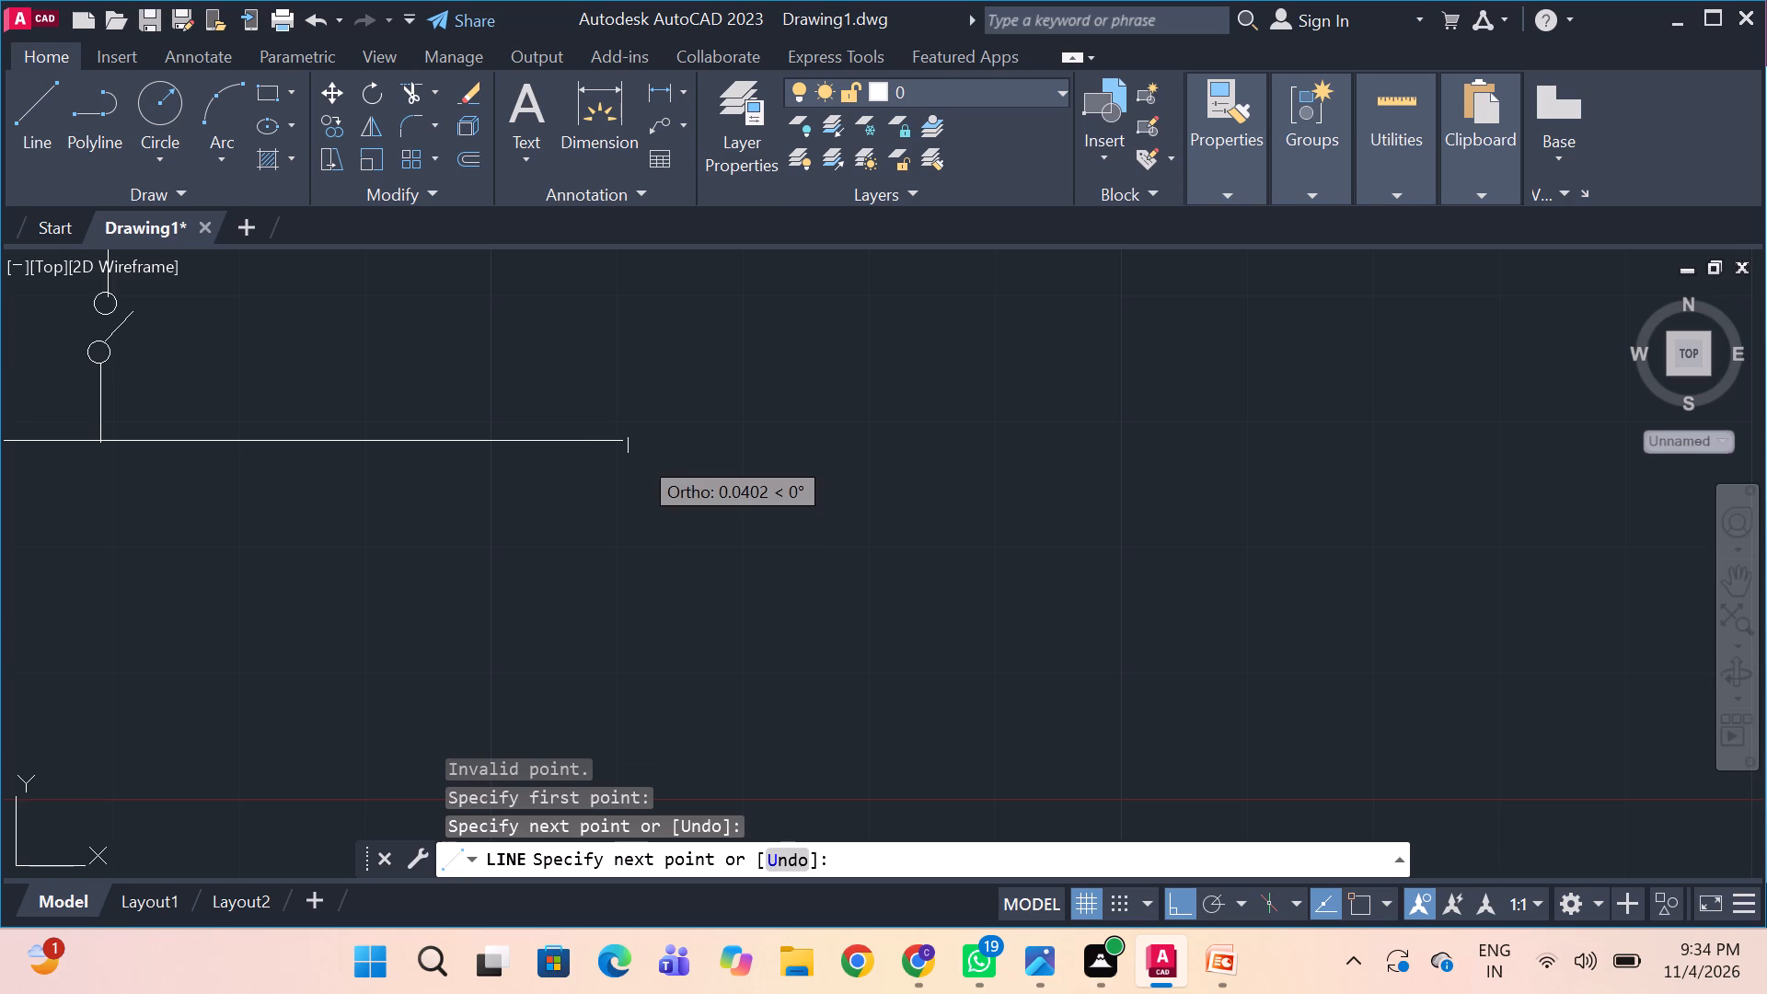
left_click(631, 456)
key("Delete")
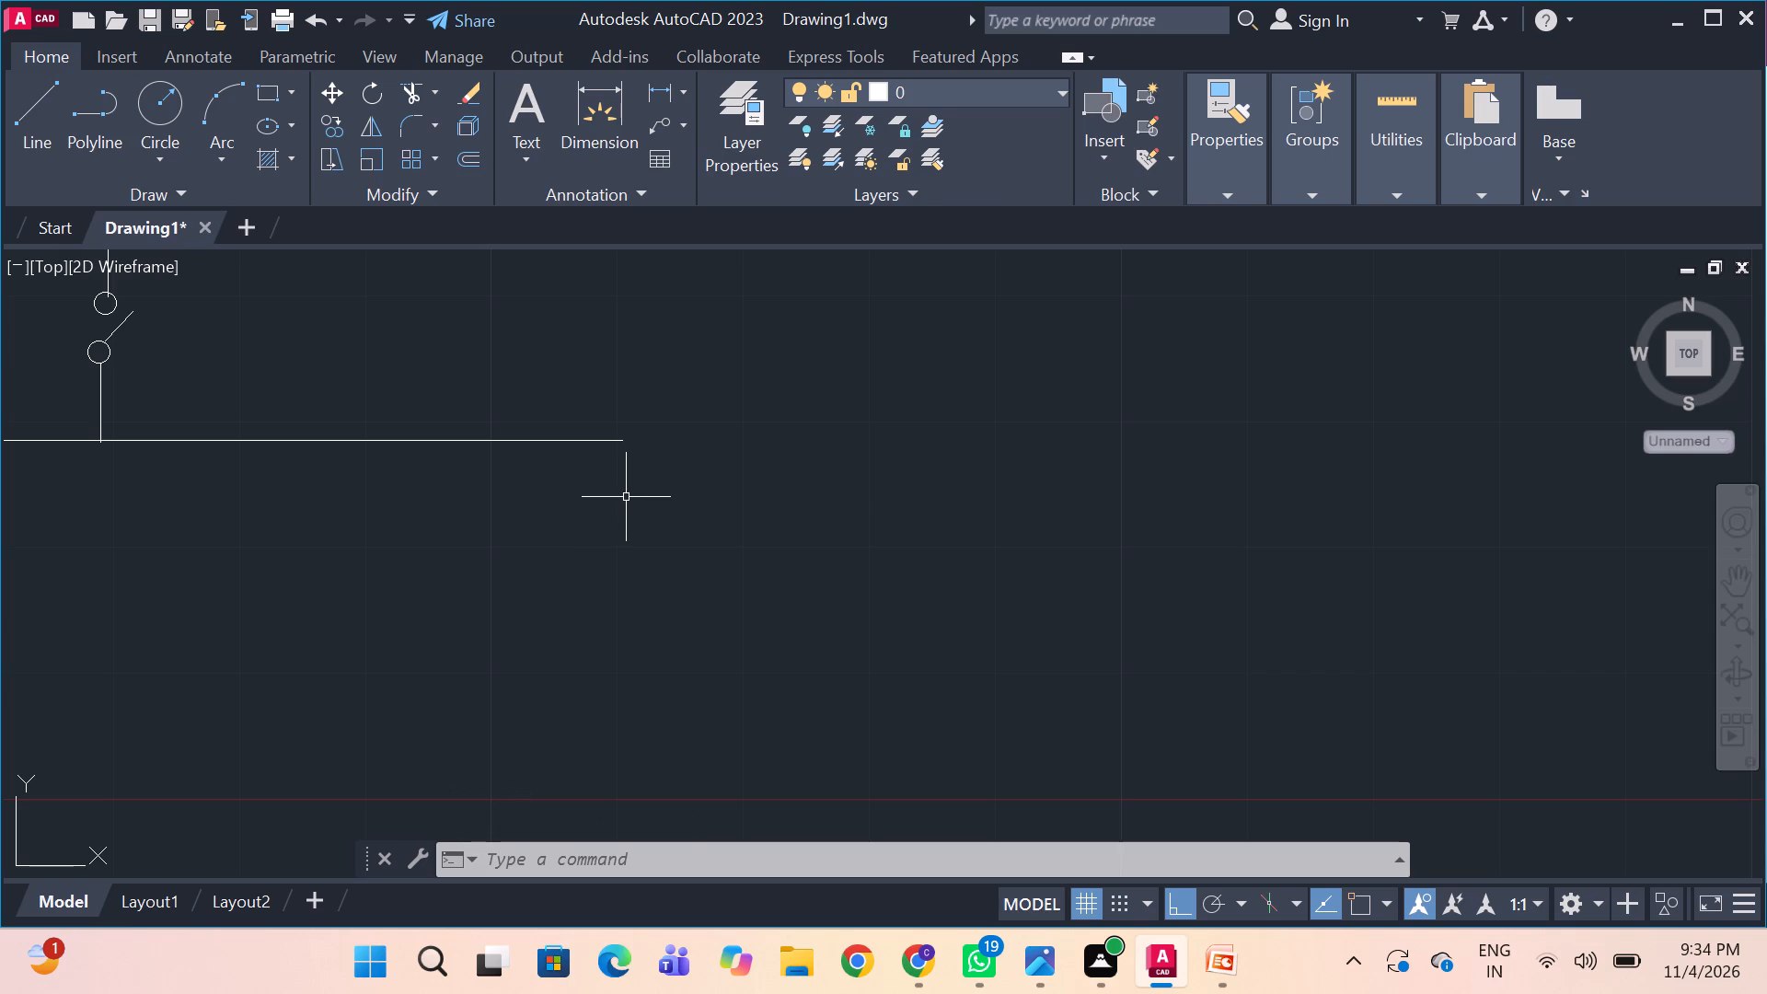
Draw a small circle of radius about 0.04 centred at the right end of the 11KV bus line for the bus isolator.
key("alt+Tab")
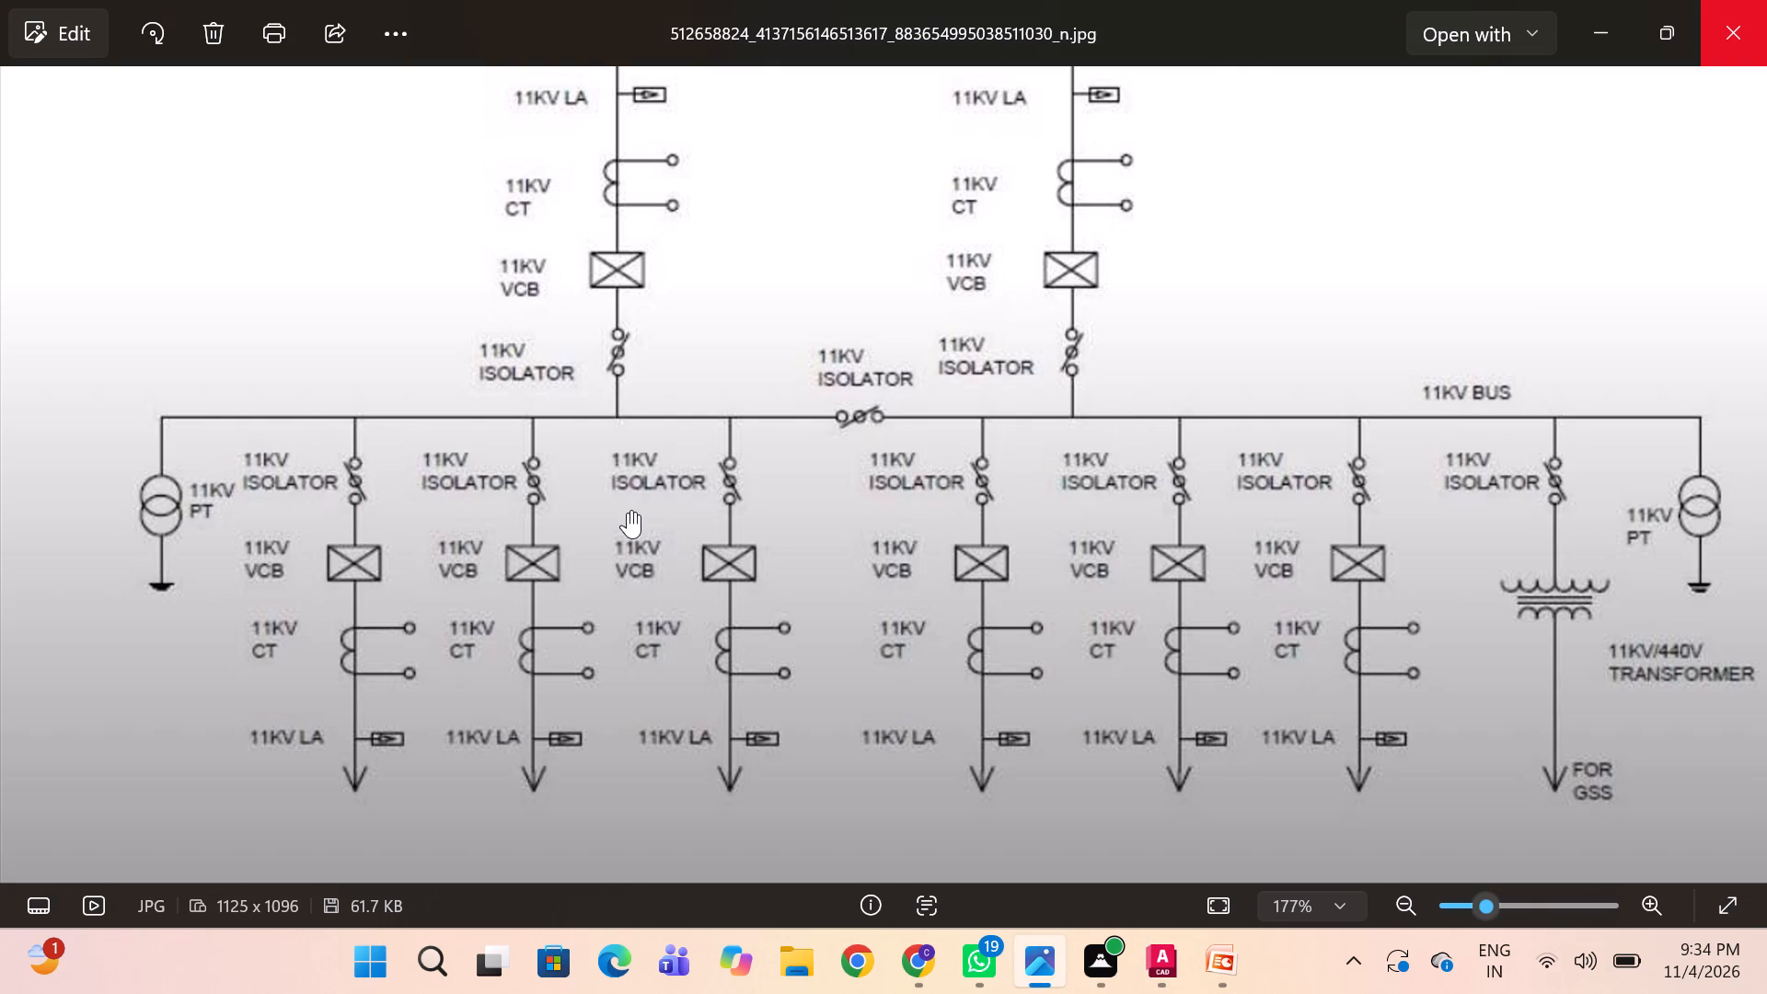
key("alt+Tab")
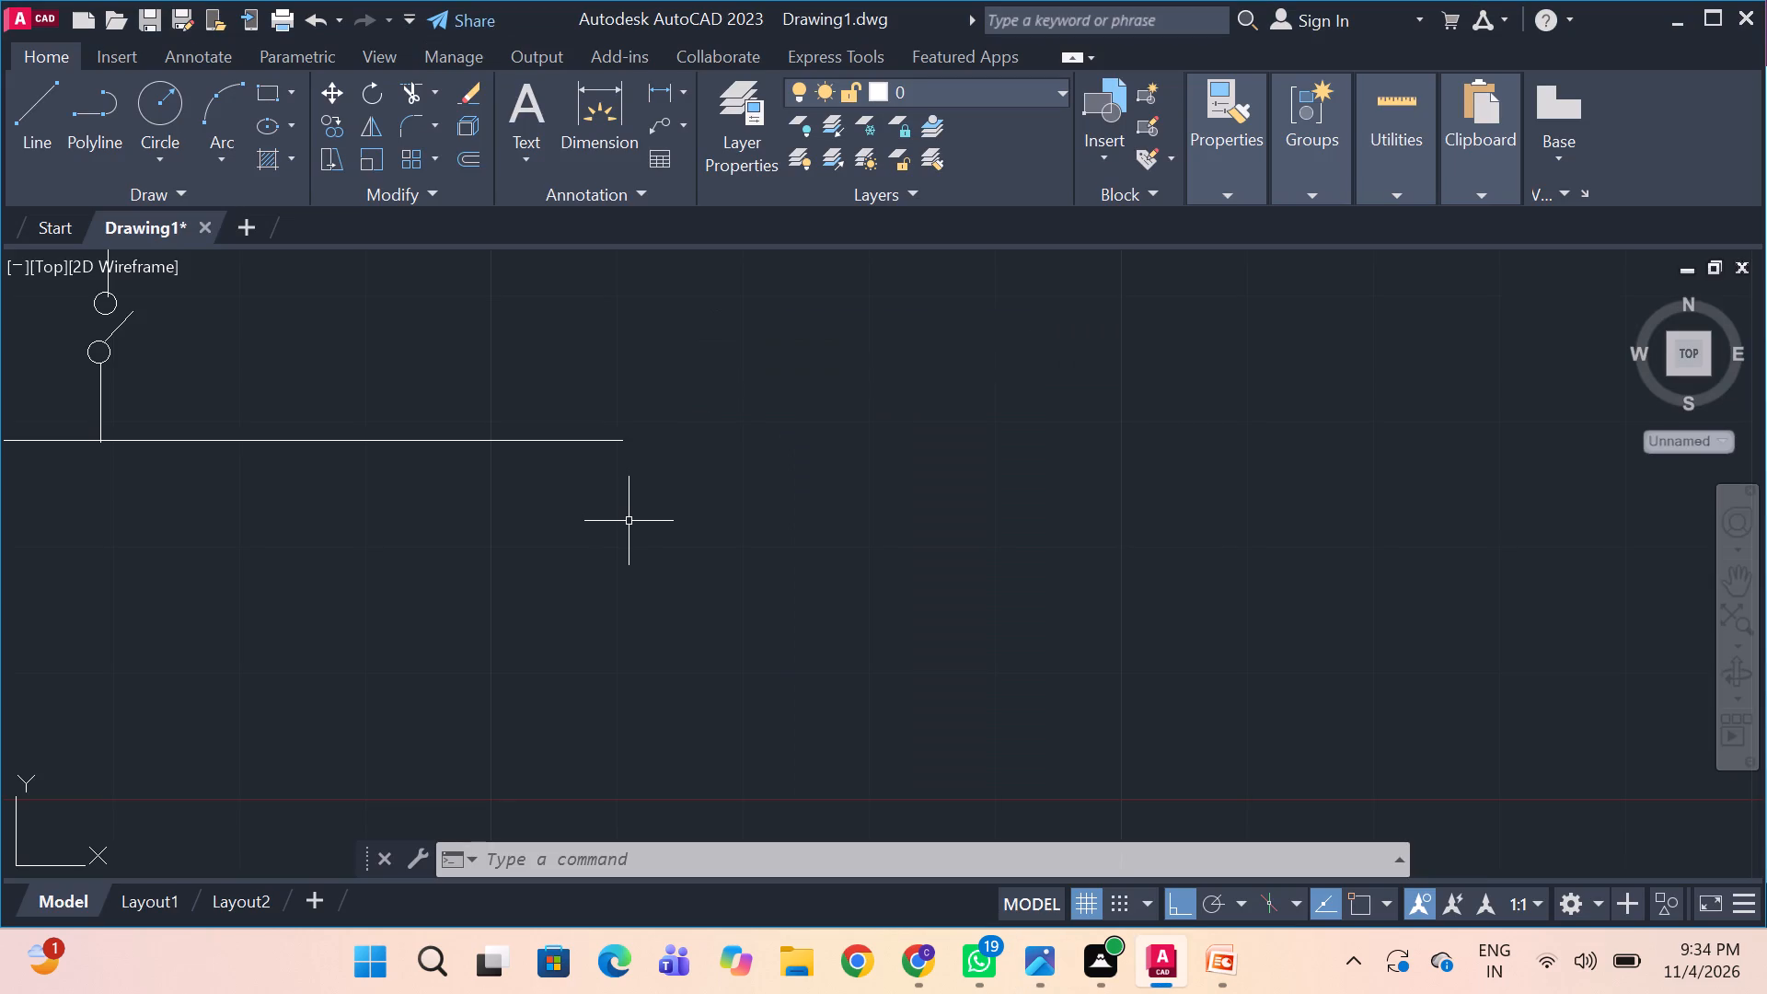
key("c")
key("space")
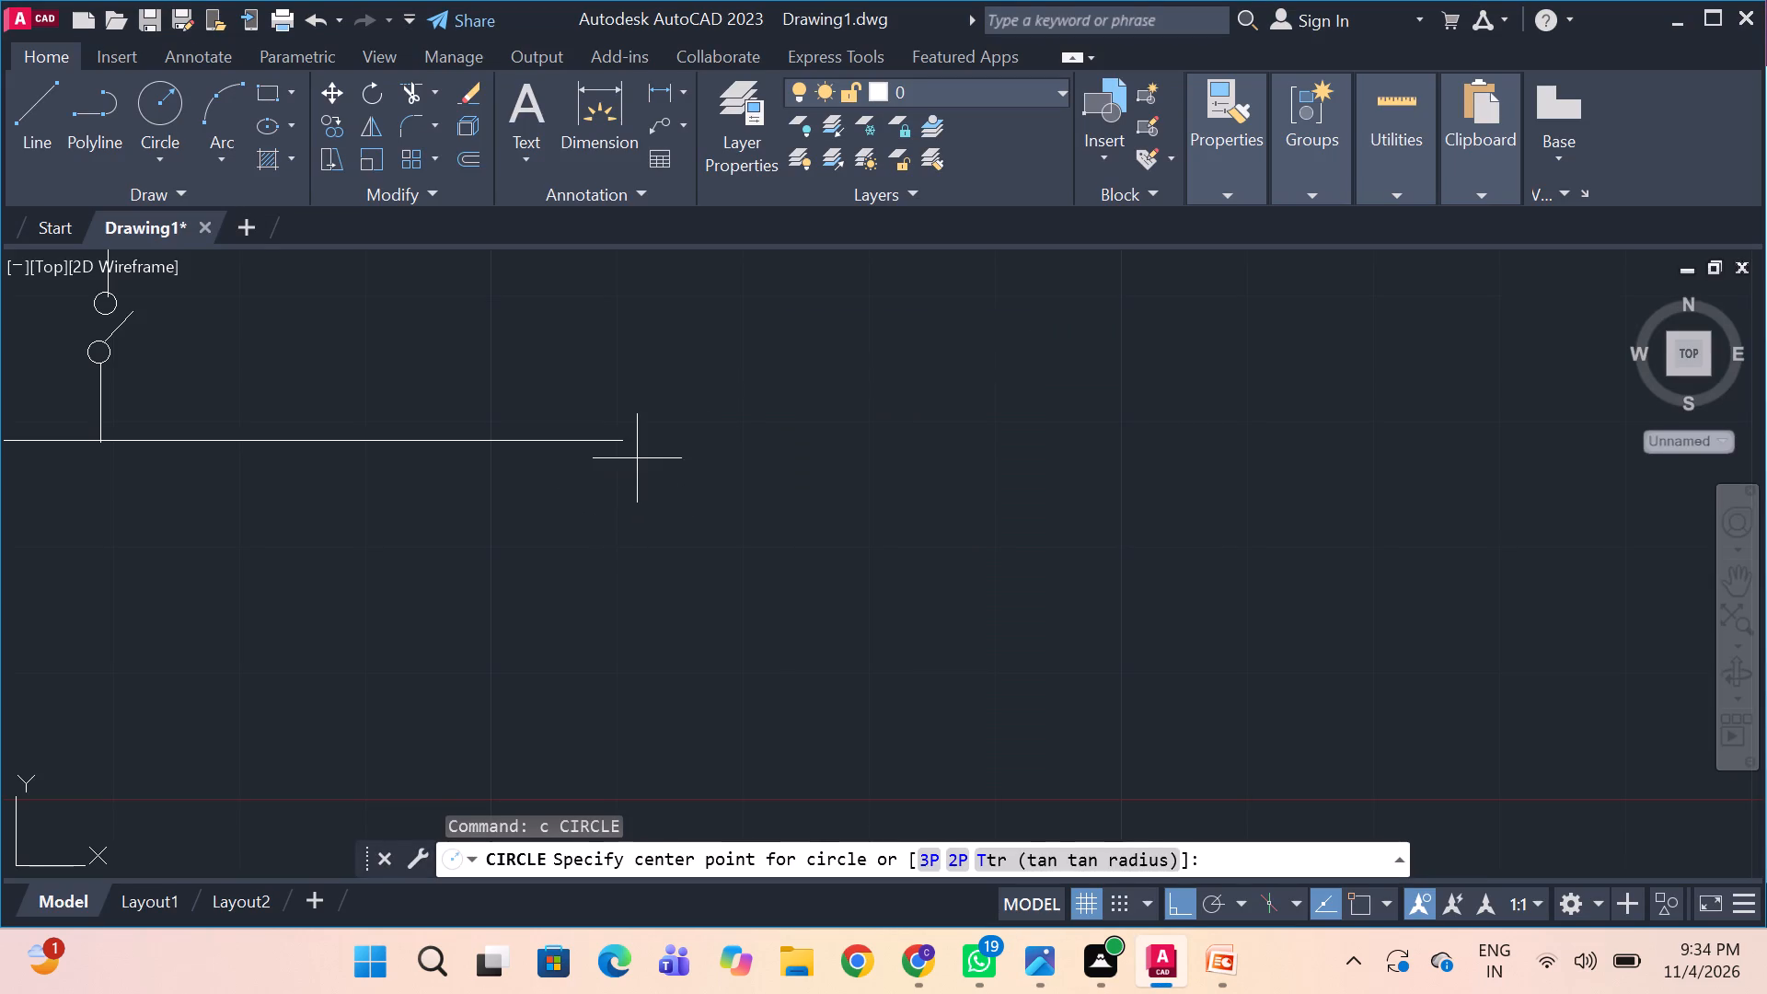
left_click_drag(627, 442, 626, 441)
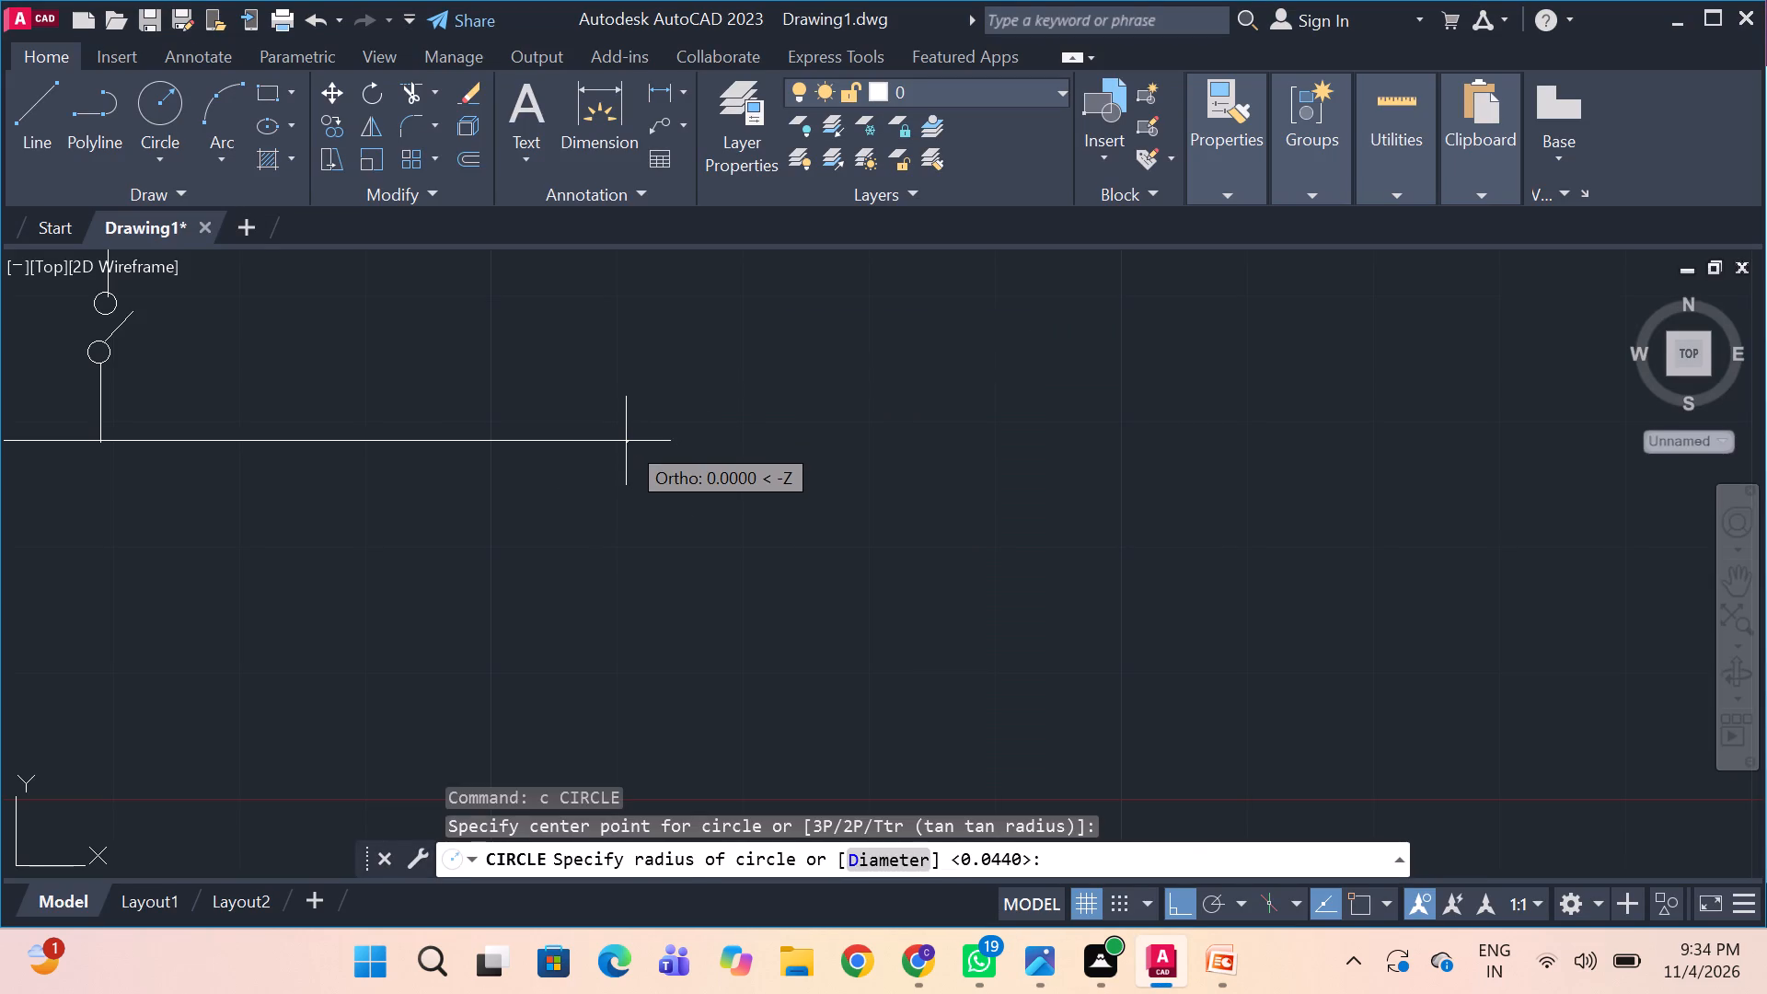
left_click_drag(626, 441, 637, 451)
left_click(637, 451)
Draw a tiny circle of radius about 0.004 at the upper edge of the small circle on the bus end.
key("space")
key("alt+Tab")
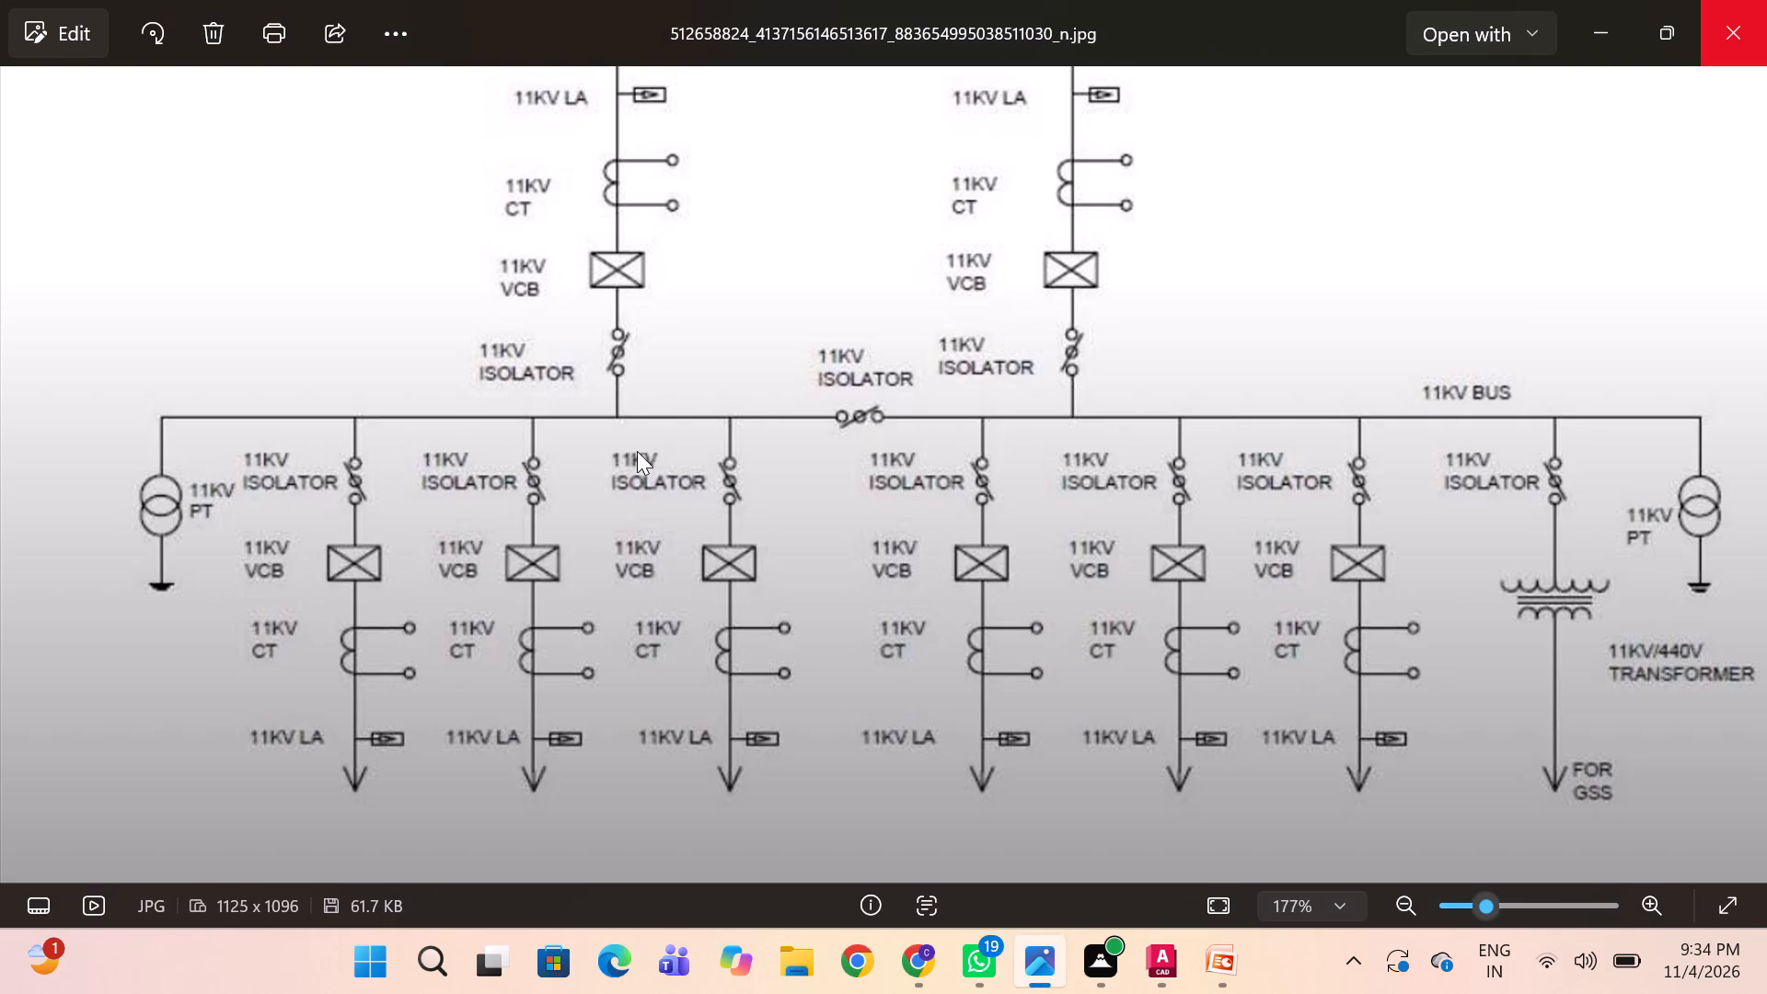
key("alt+Tab")
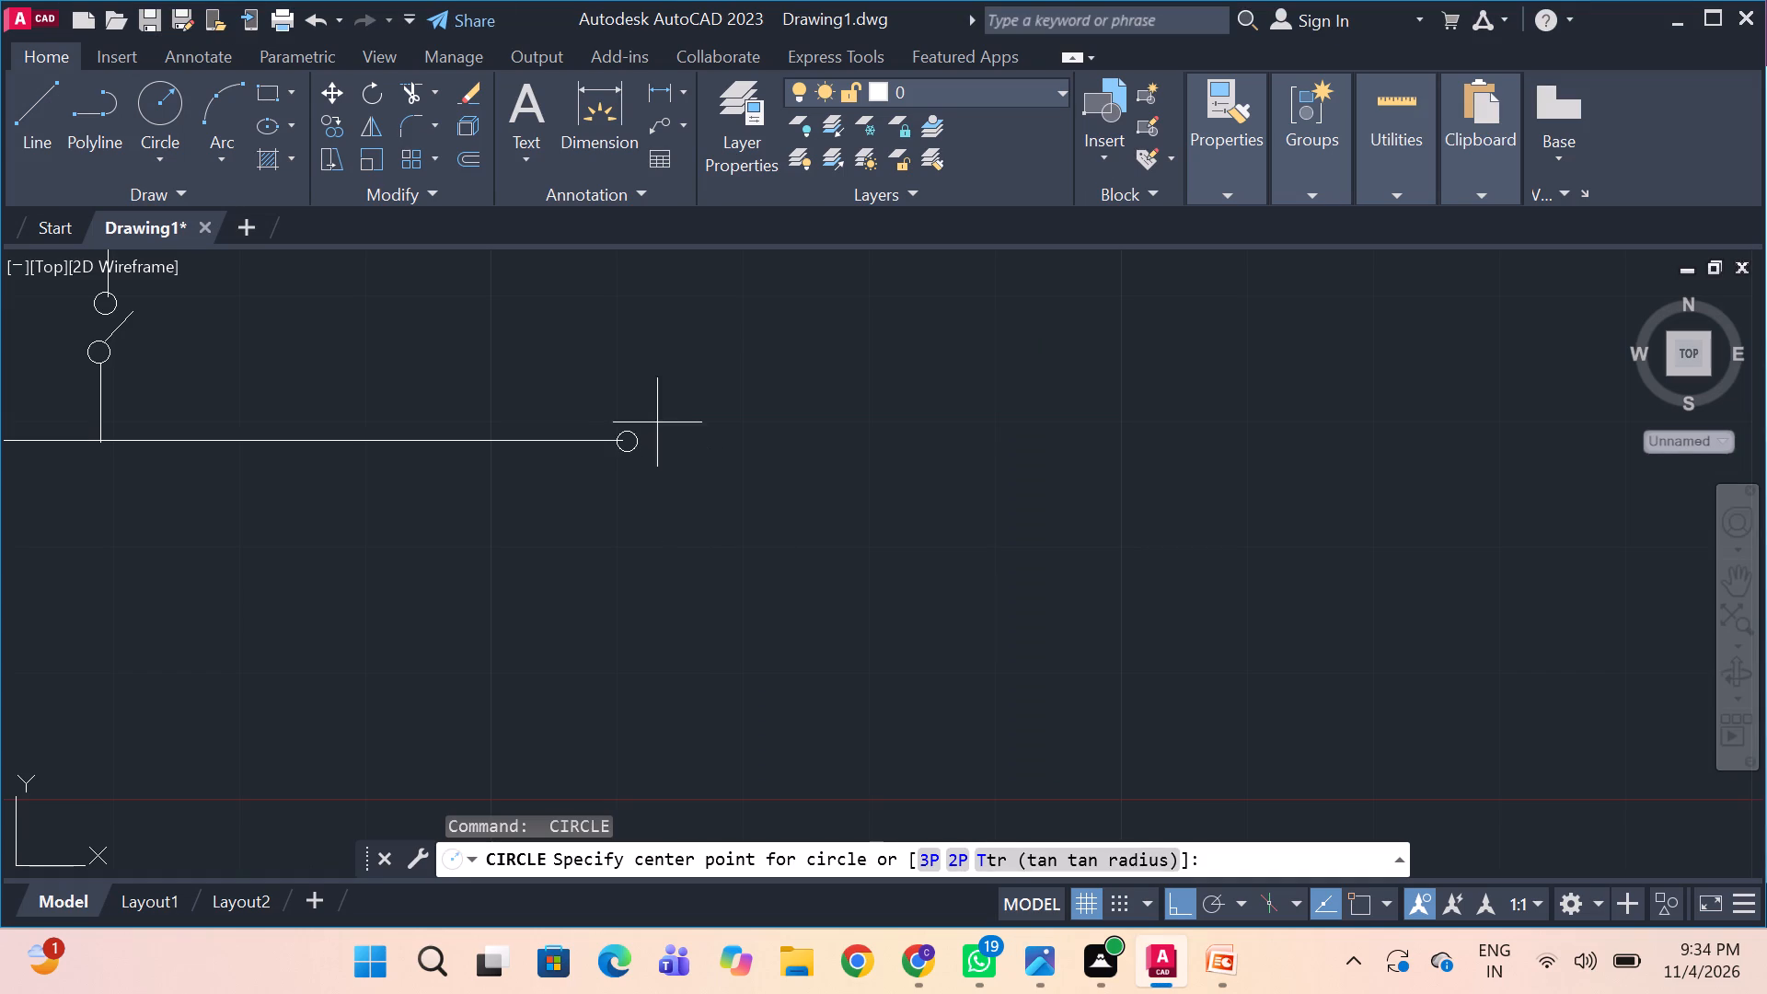
left_click(629, 433)
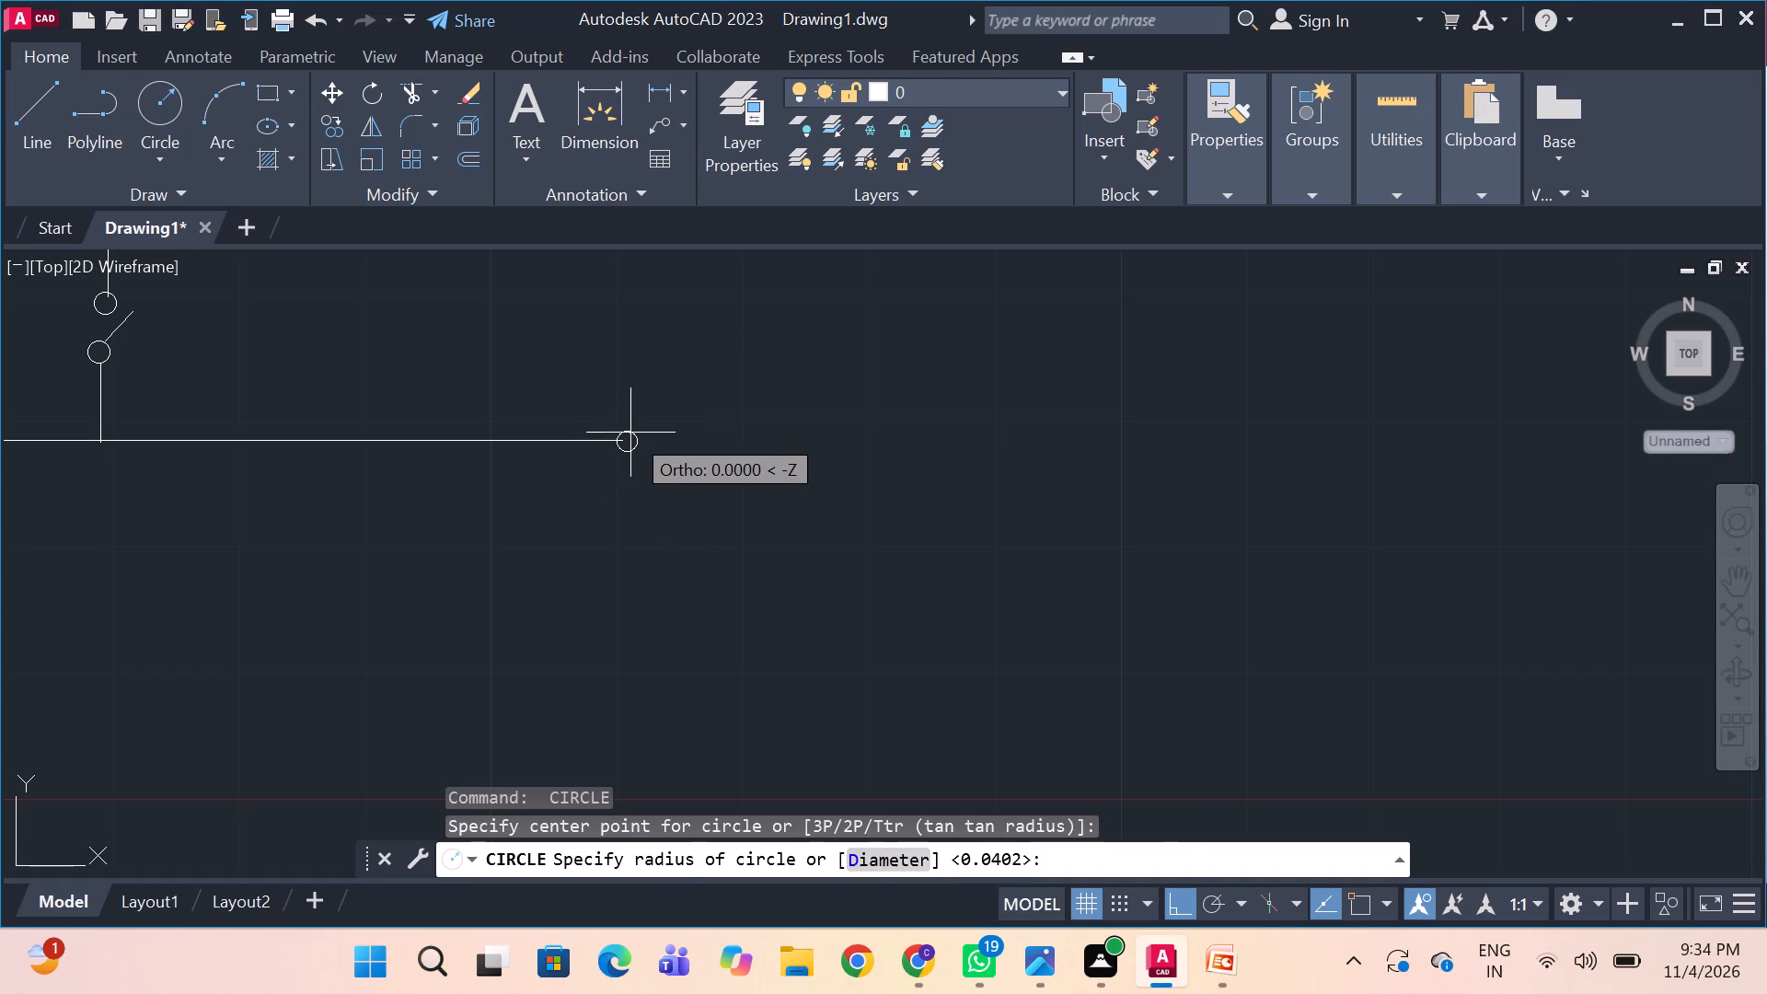
left_click(630, 433)
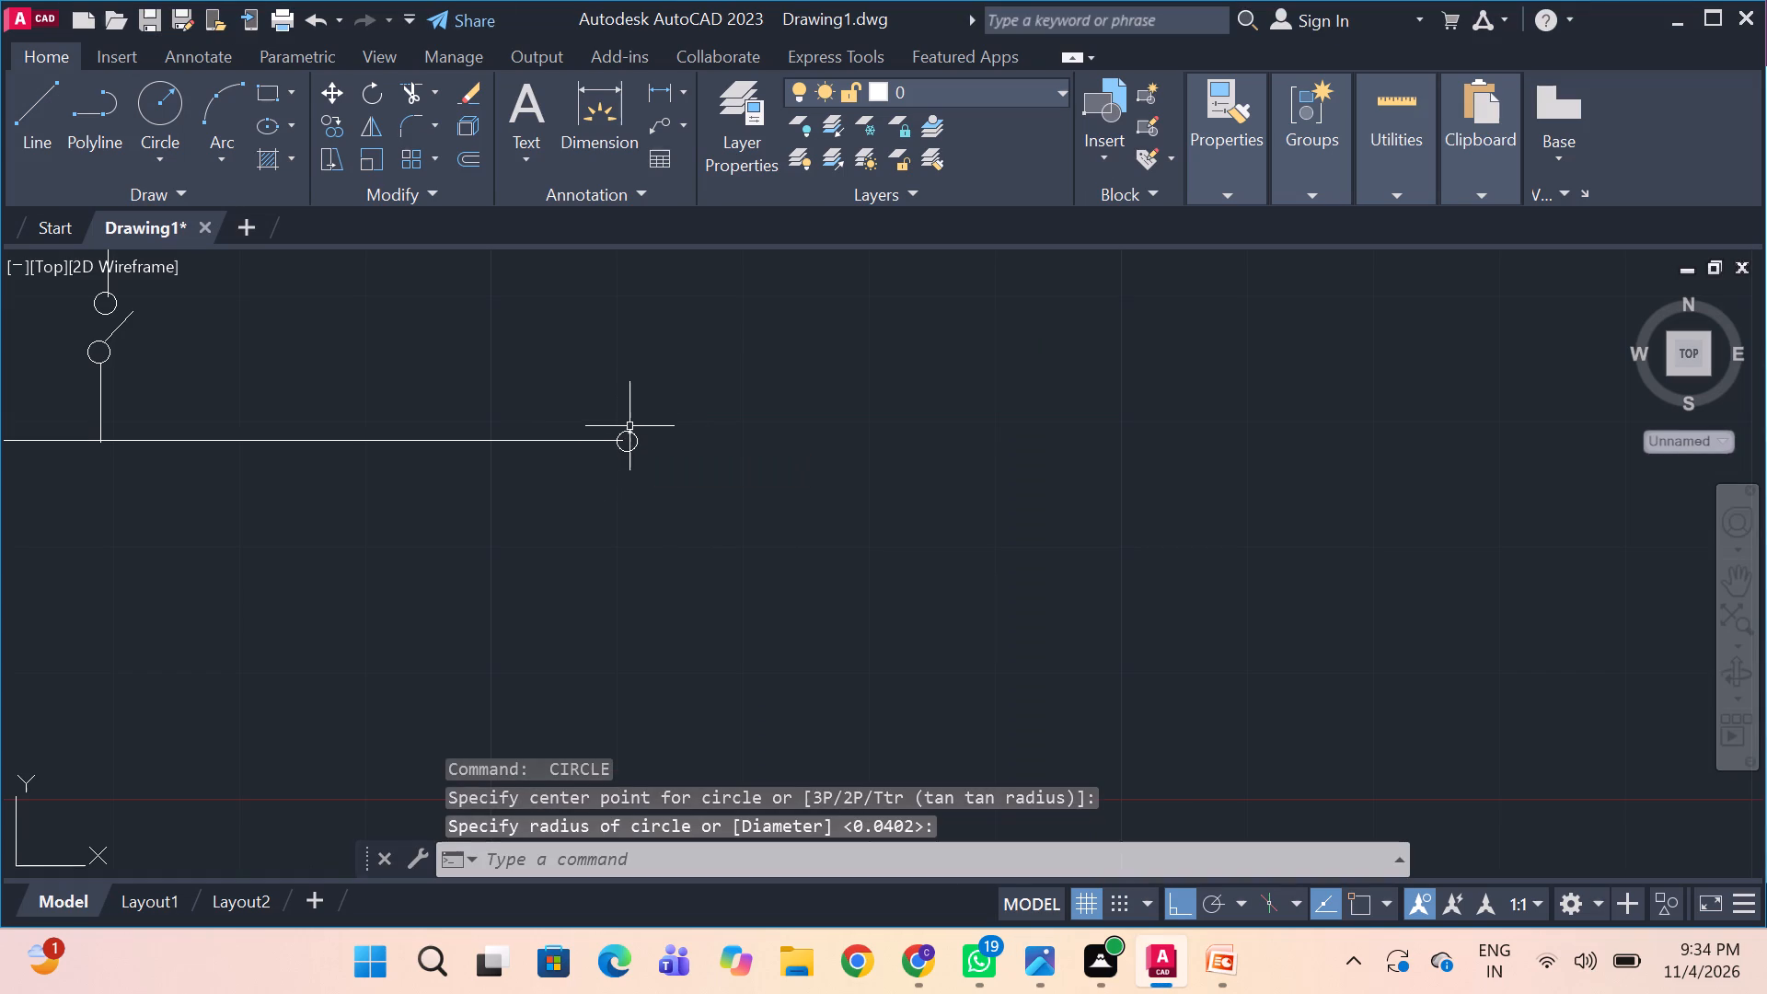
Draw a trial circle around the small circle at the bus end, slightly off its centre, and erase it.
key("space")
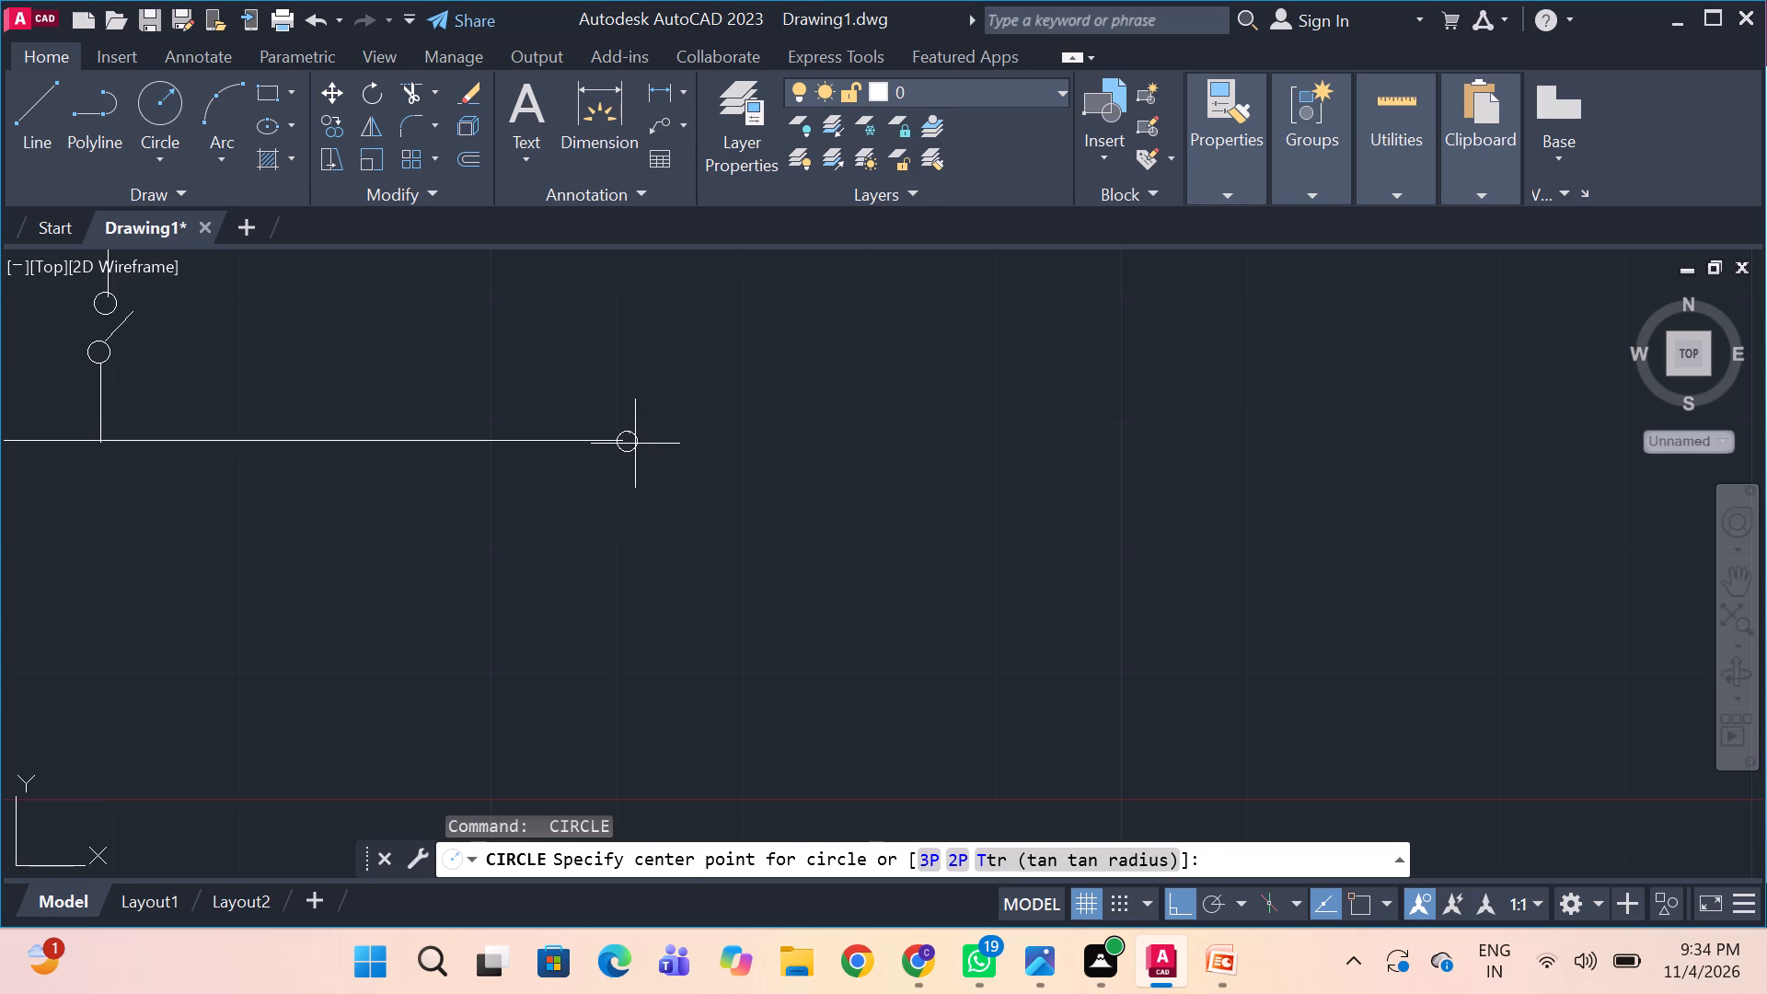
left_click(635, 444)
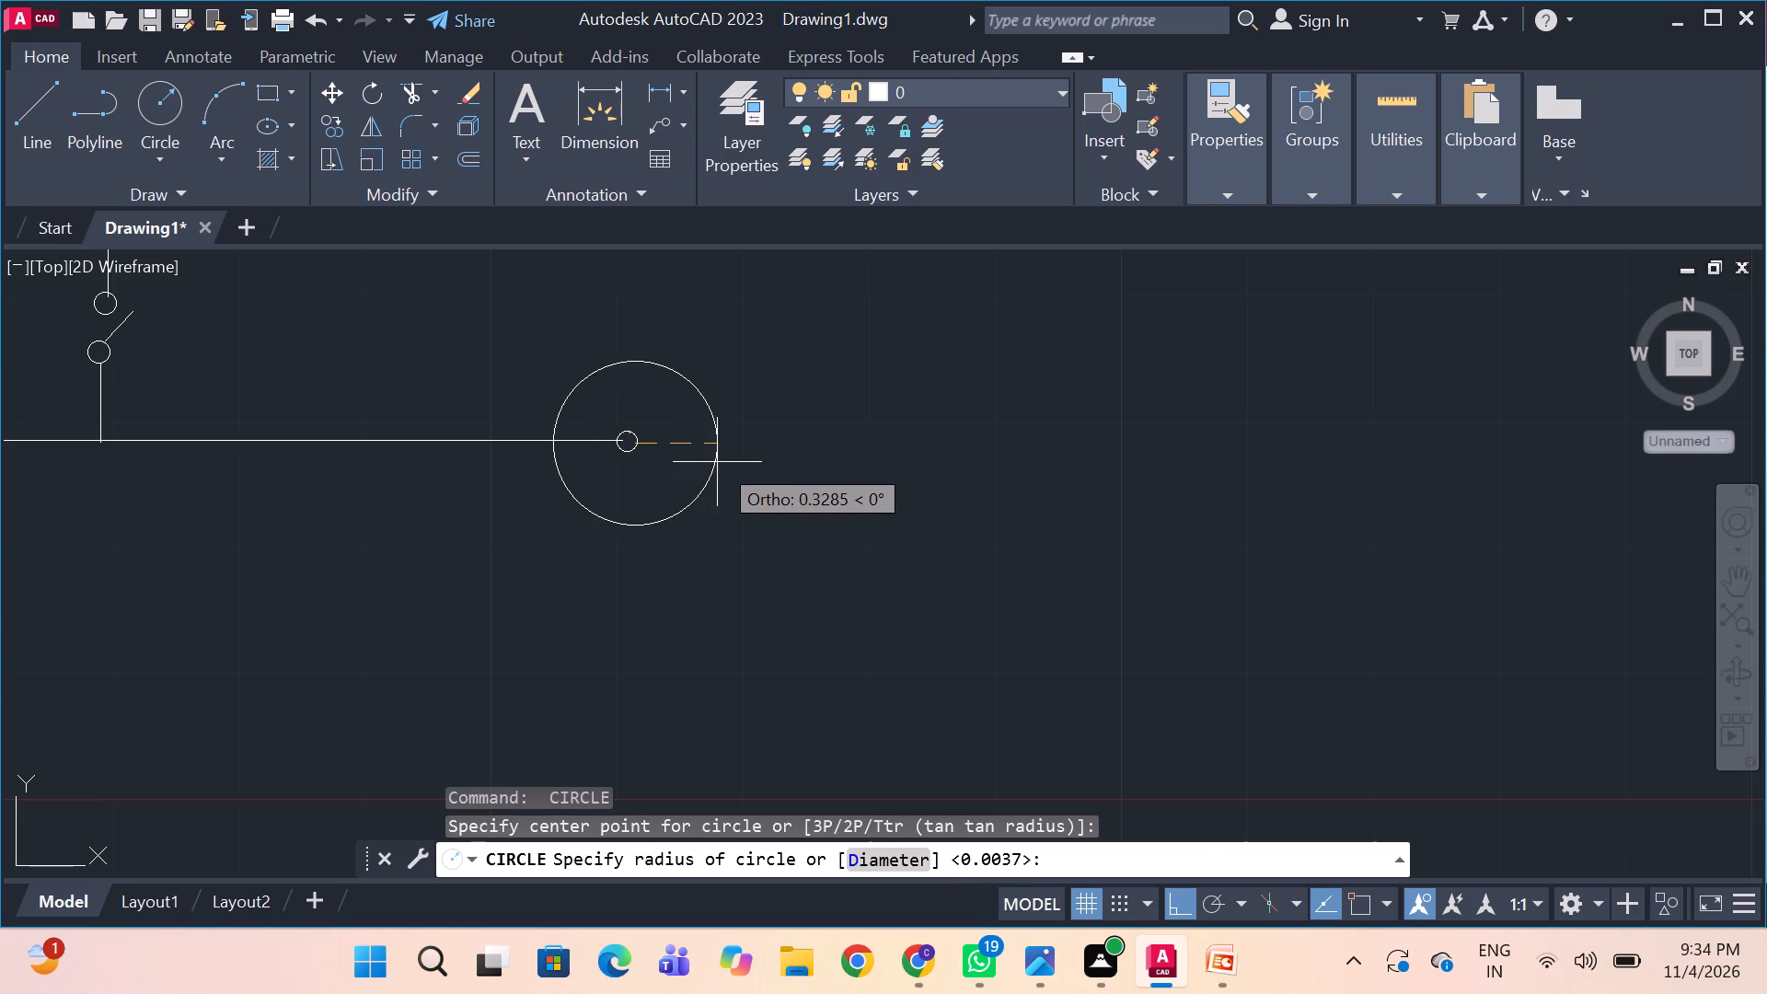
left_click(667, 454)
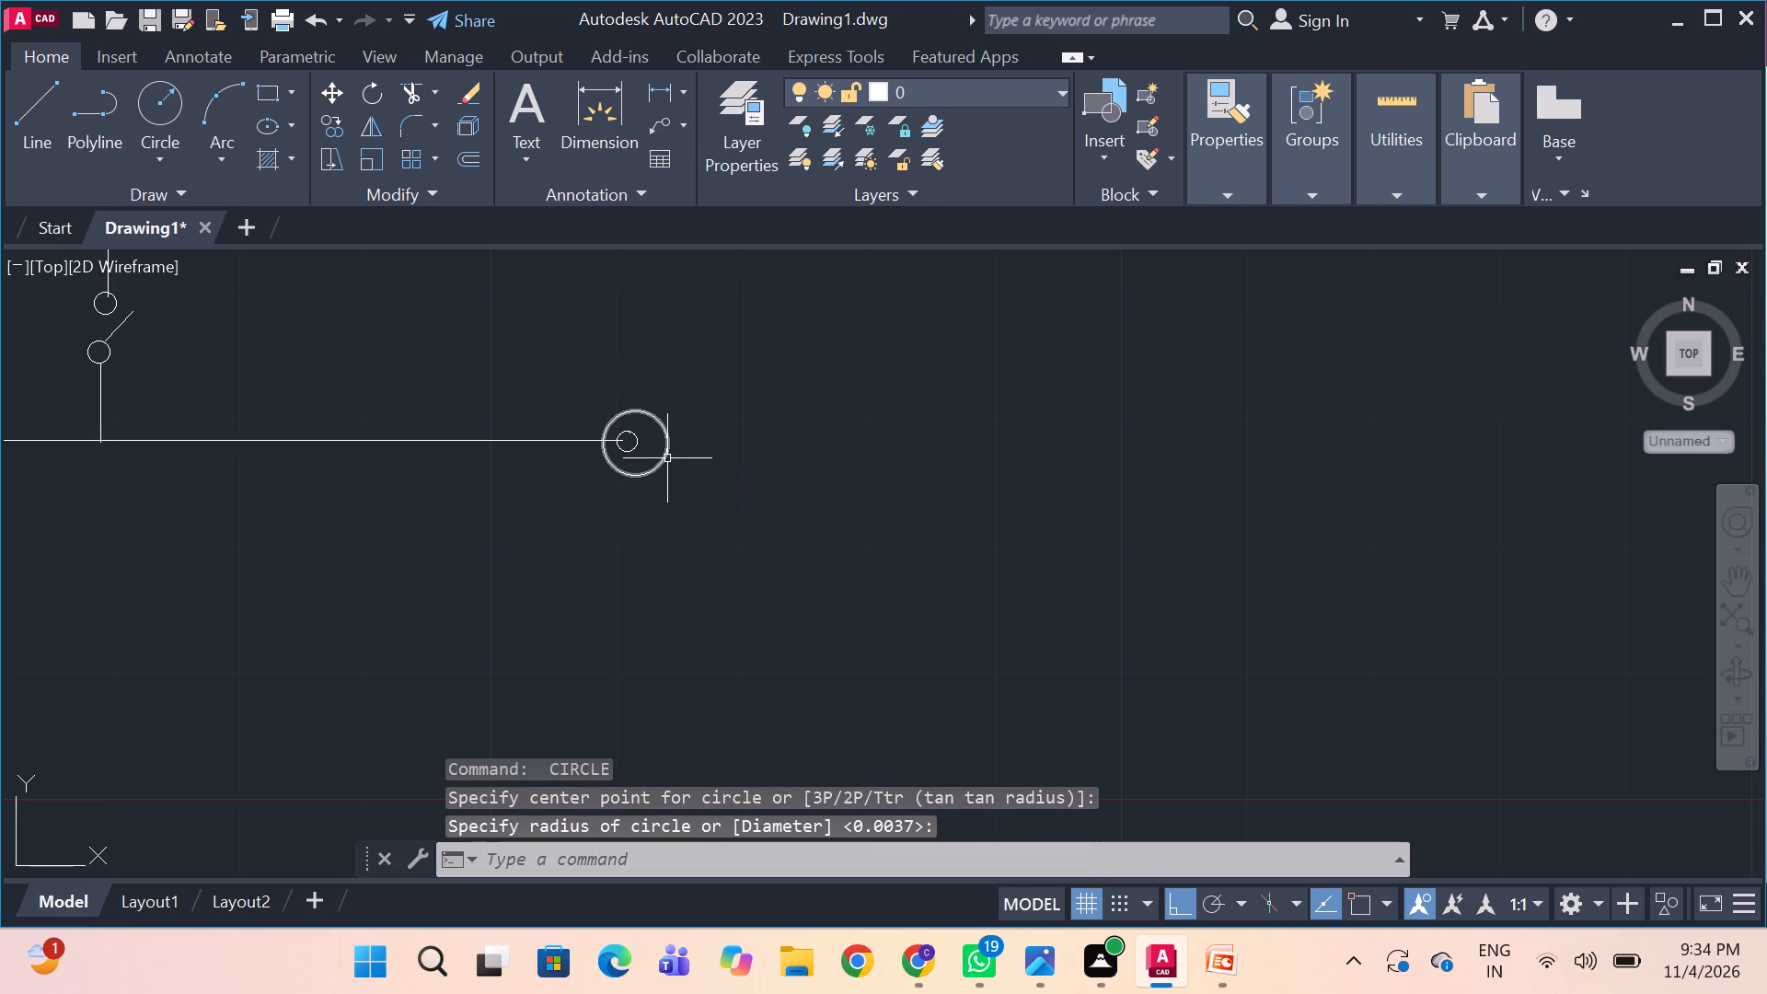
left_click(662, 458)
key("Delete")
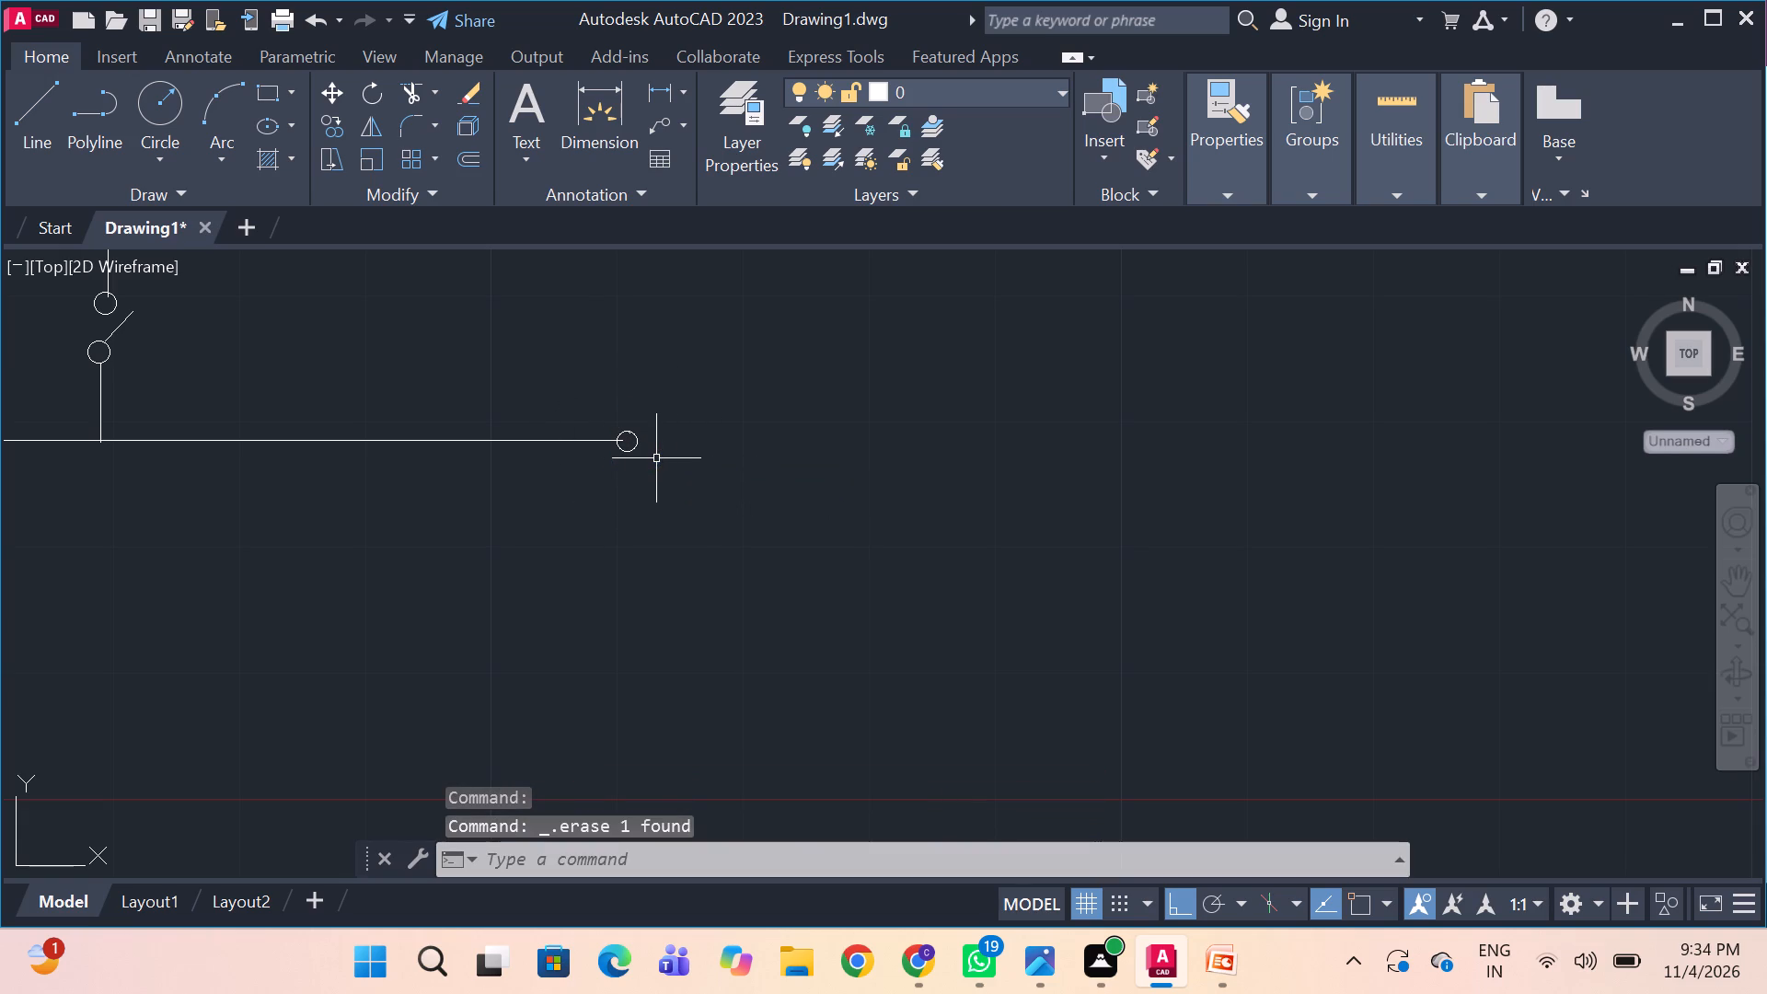
Mirror the small bus-end circle about a vertical line just to its right, keeping the original circle.
left_click(632, 451)
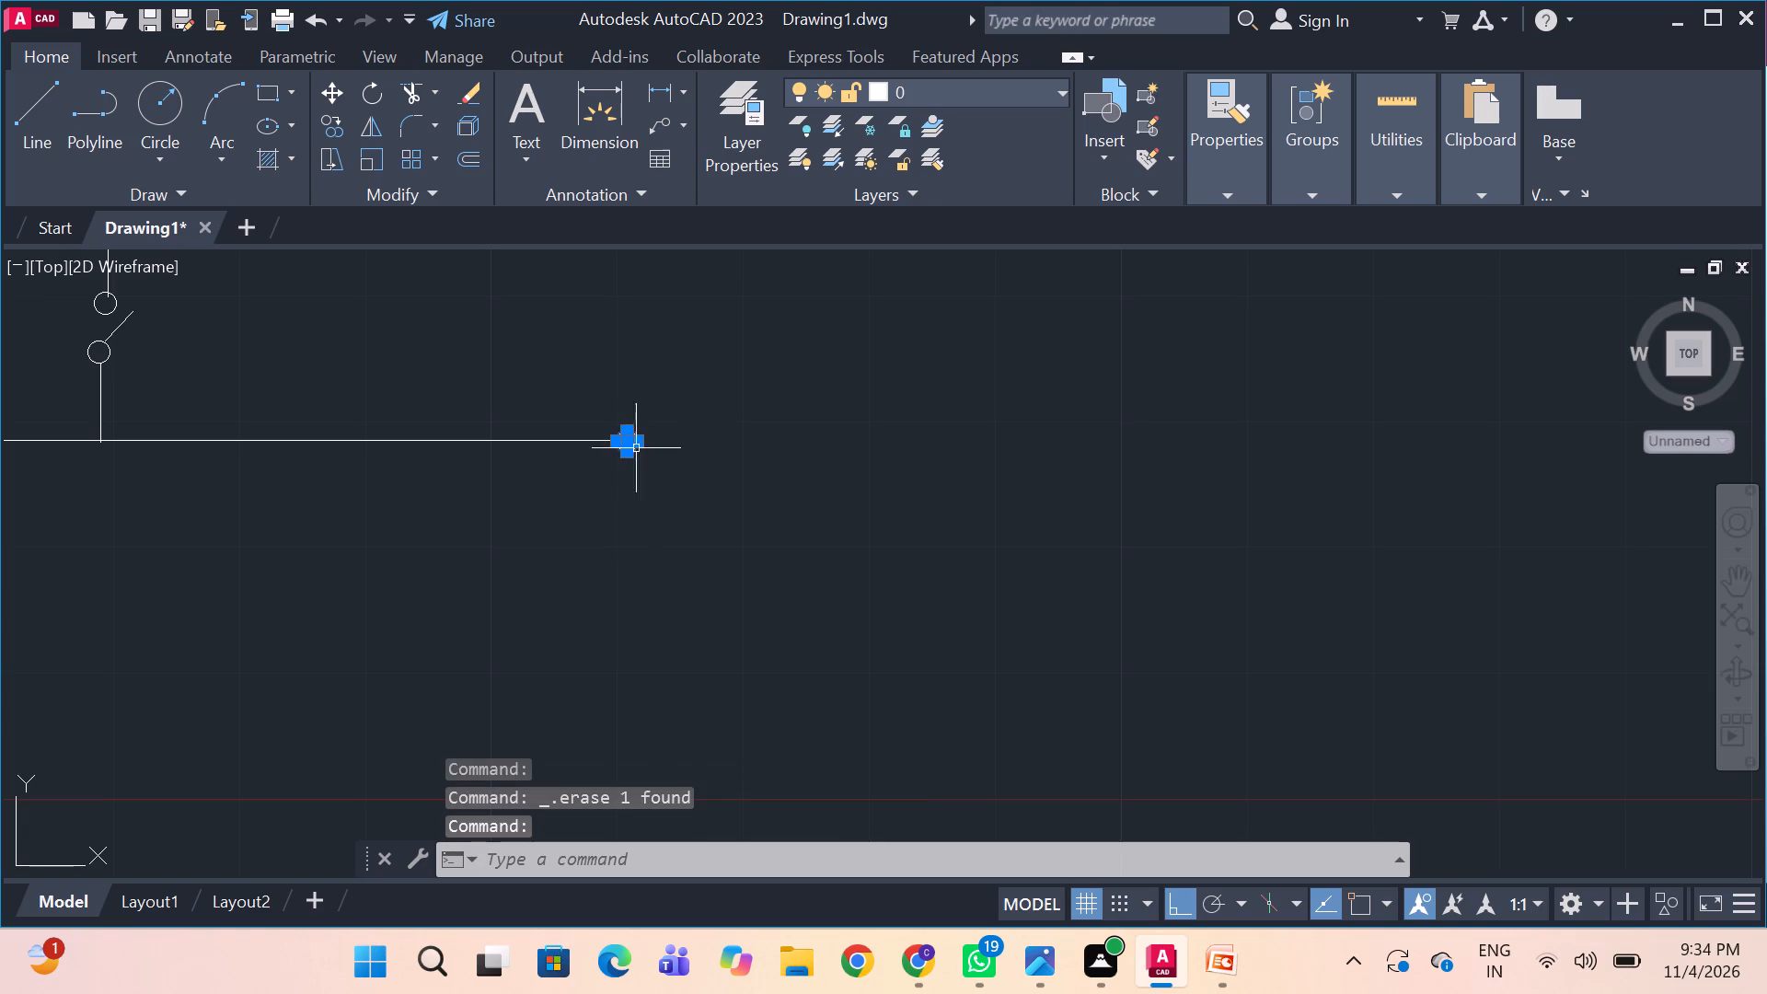
left_click(379, 139)
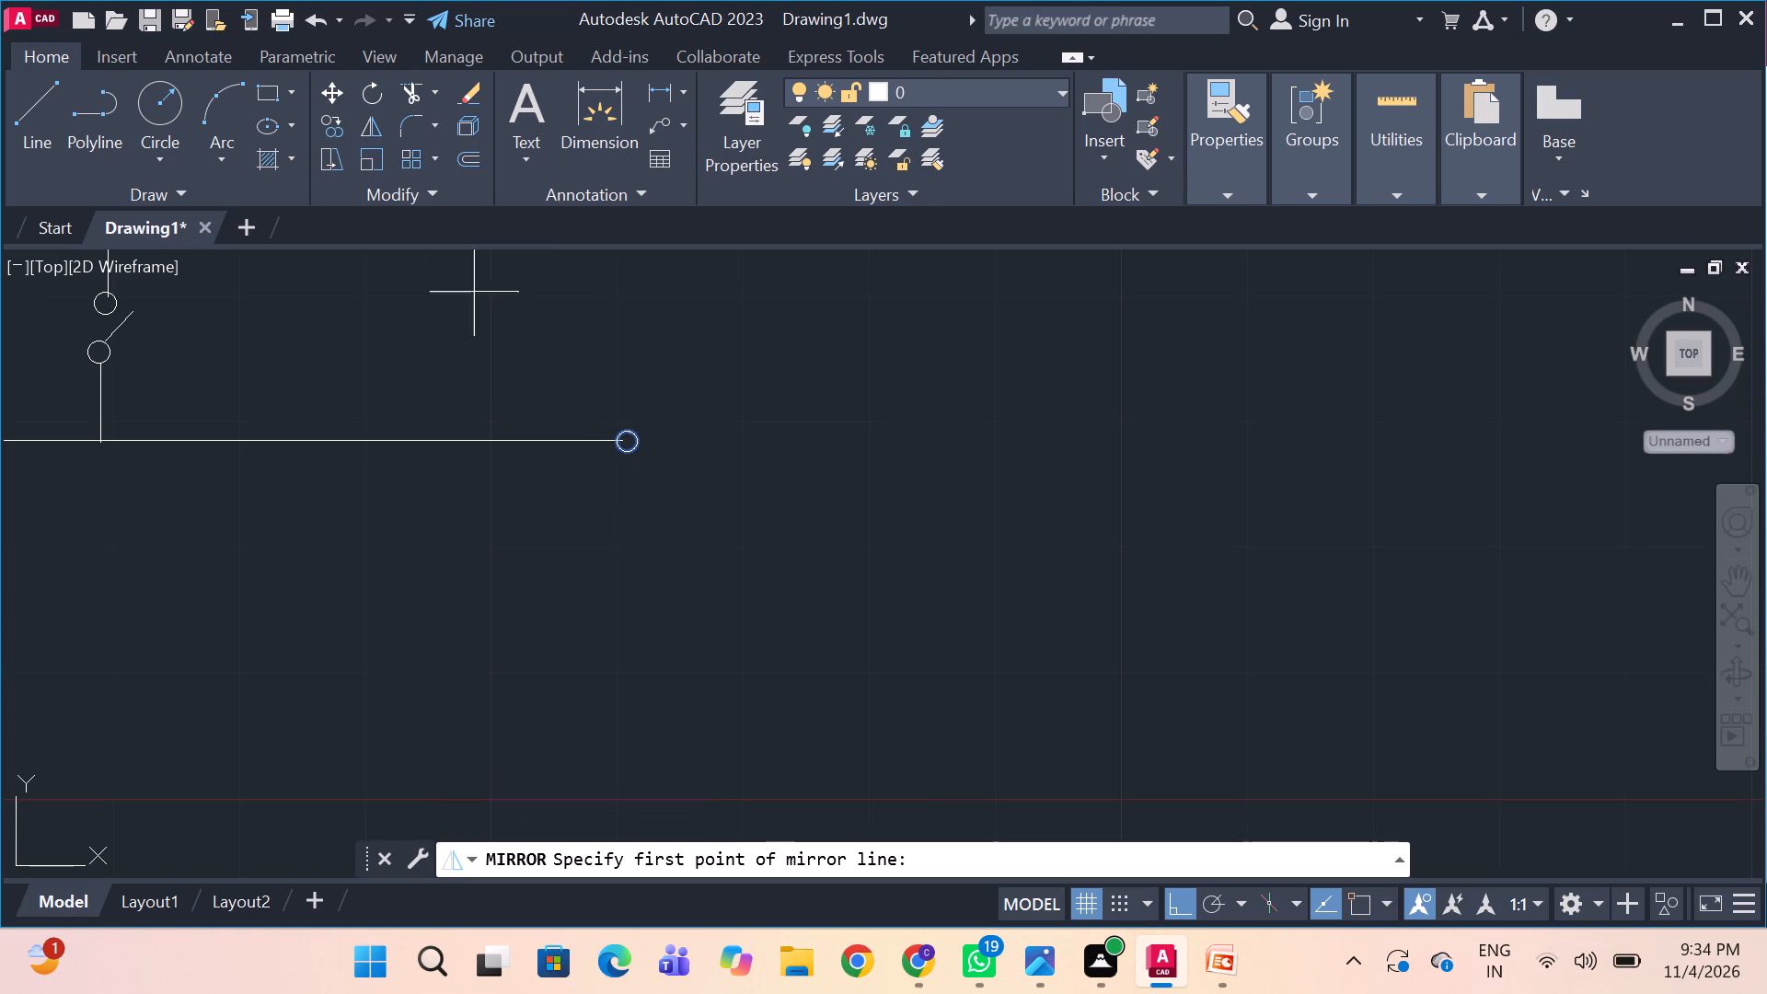
left_click(659, 442)
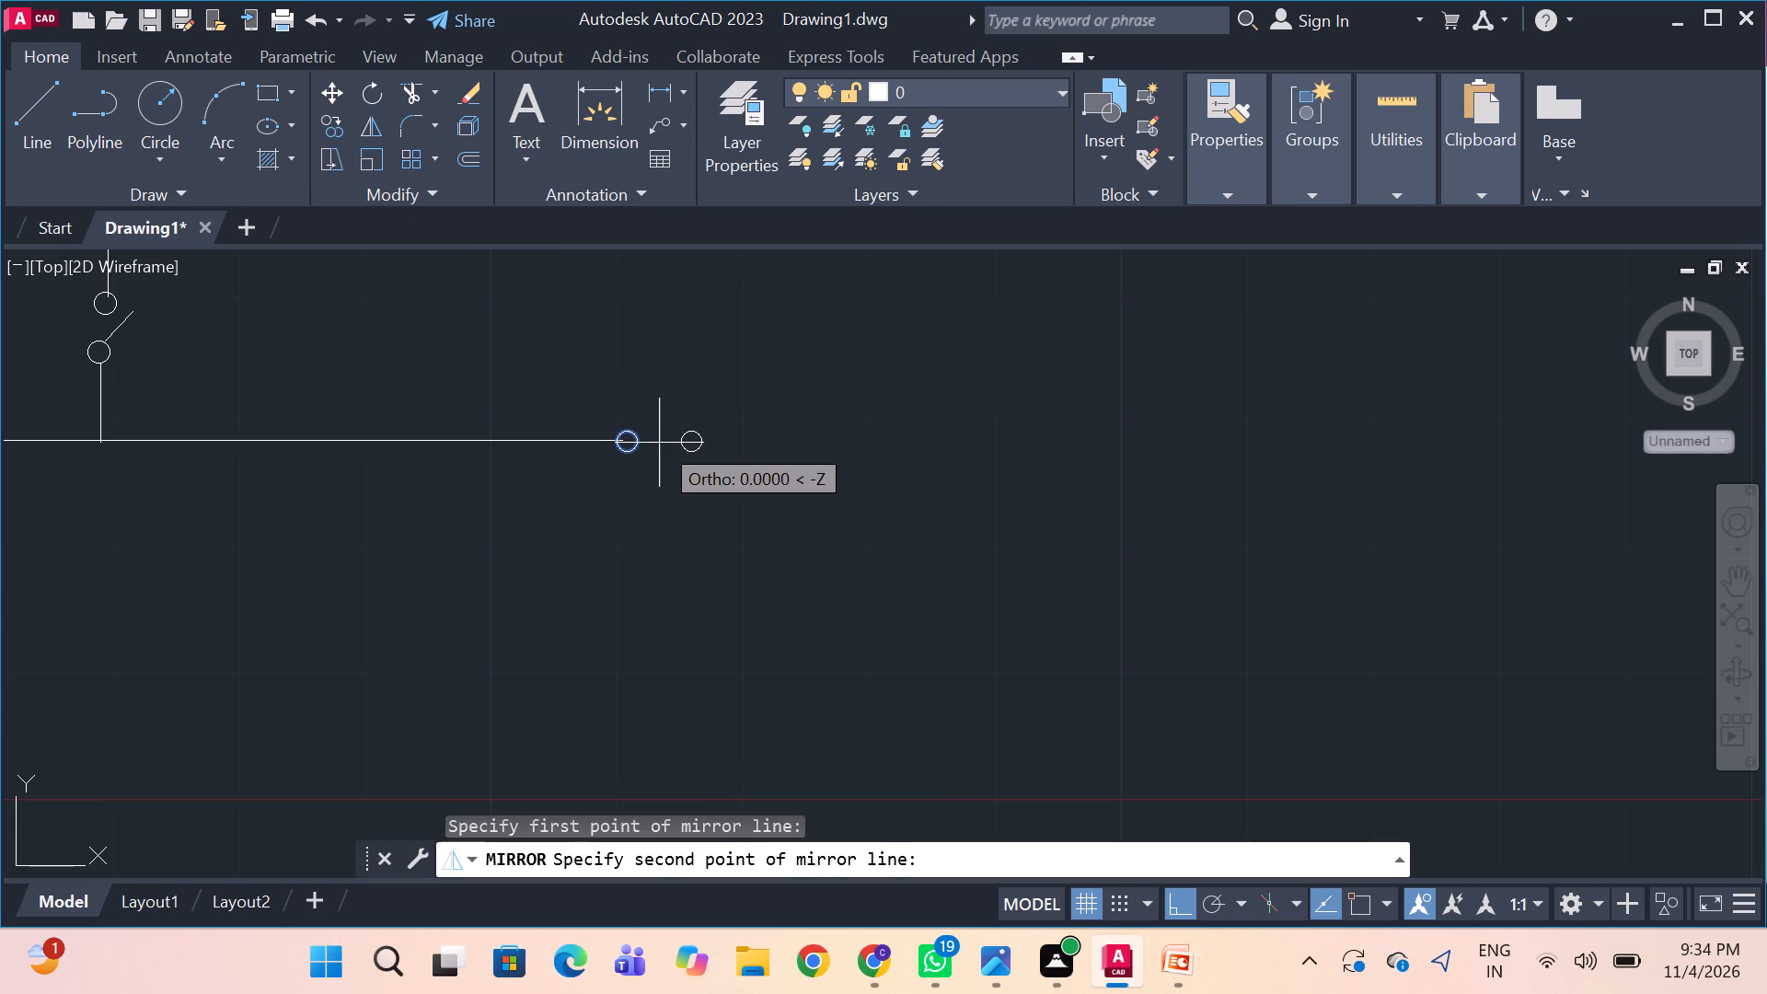
left_click(659, 443)
key("space")
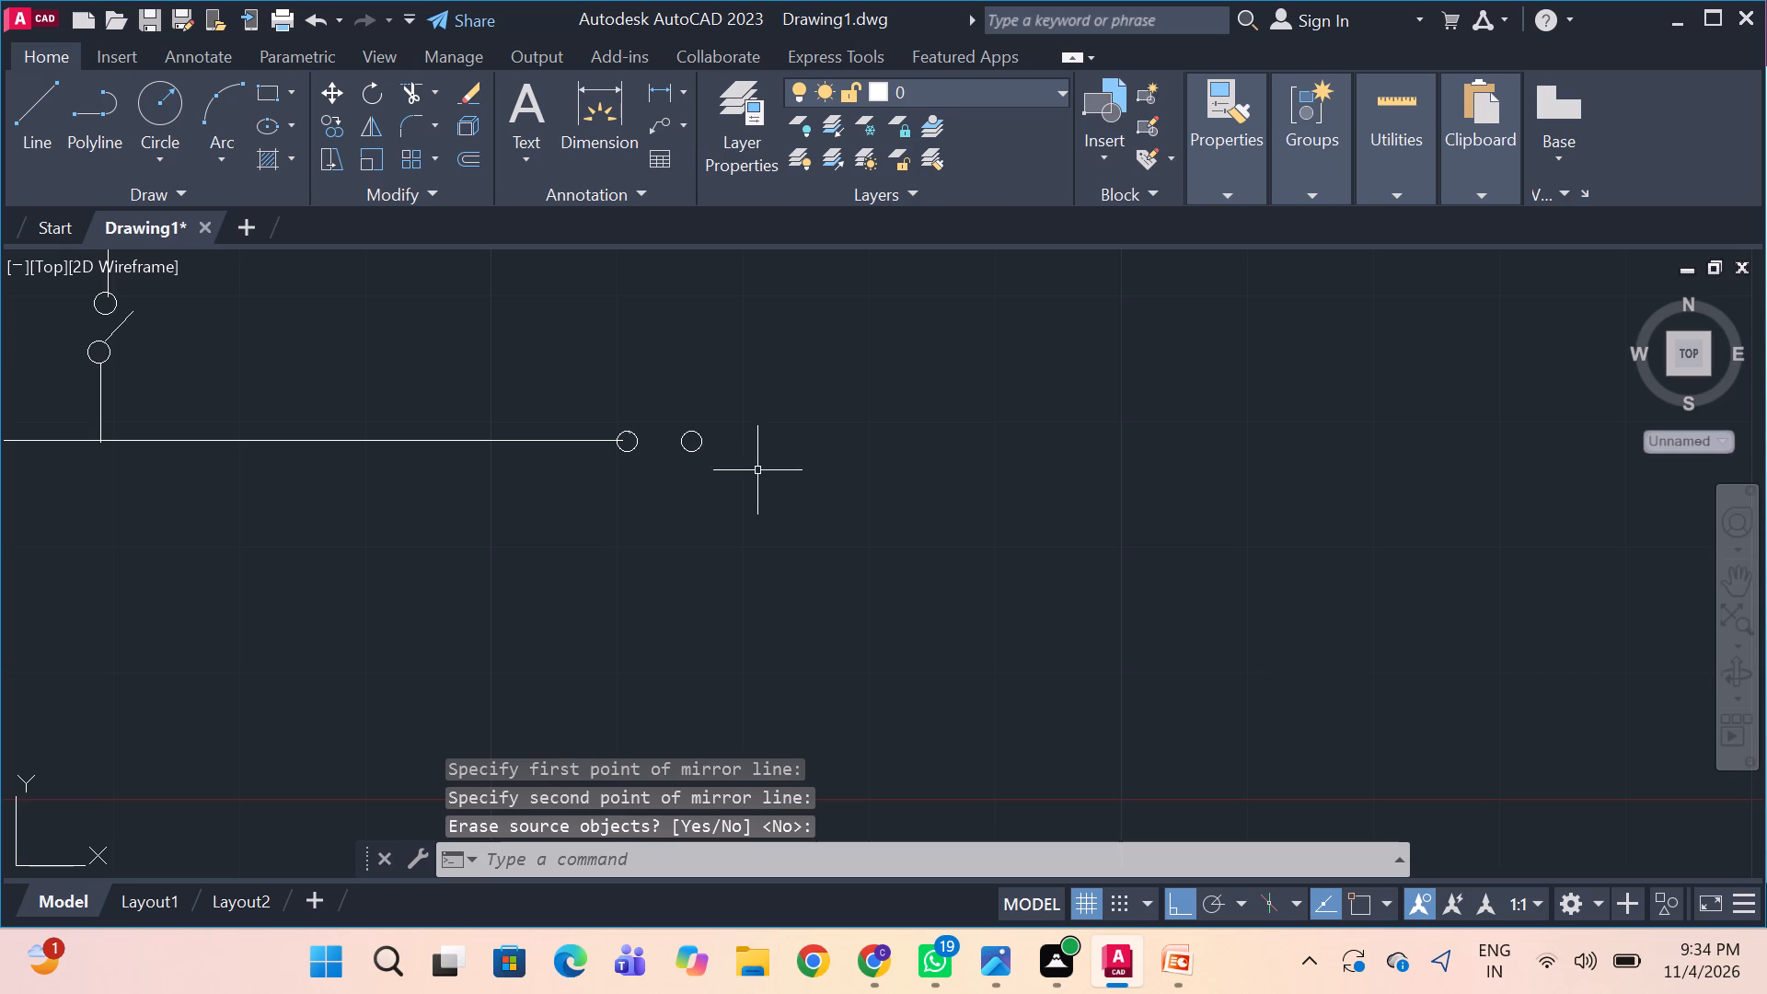
Draw a horizontal line about 0.15 units leftward from the mirrored circle's upper edge, with two short segments doubling back along it.
key("l")
key("space")
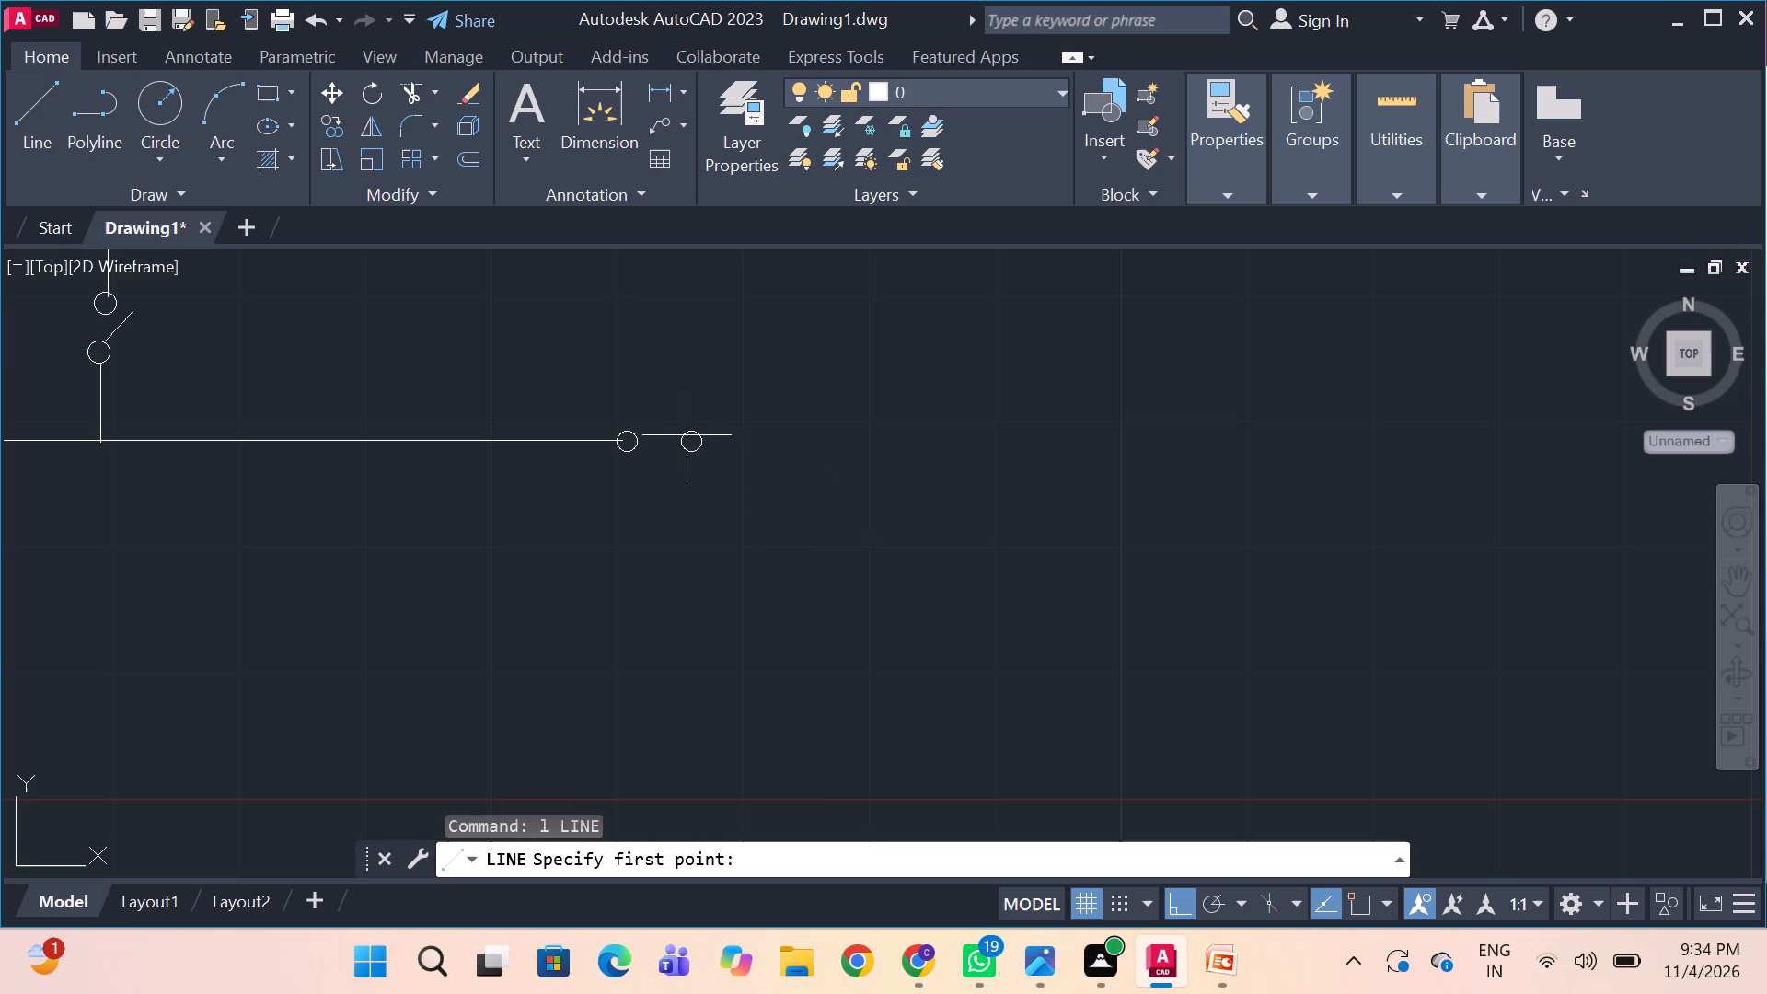
left_click_drag(687, 433, 655, 419)
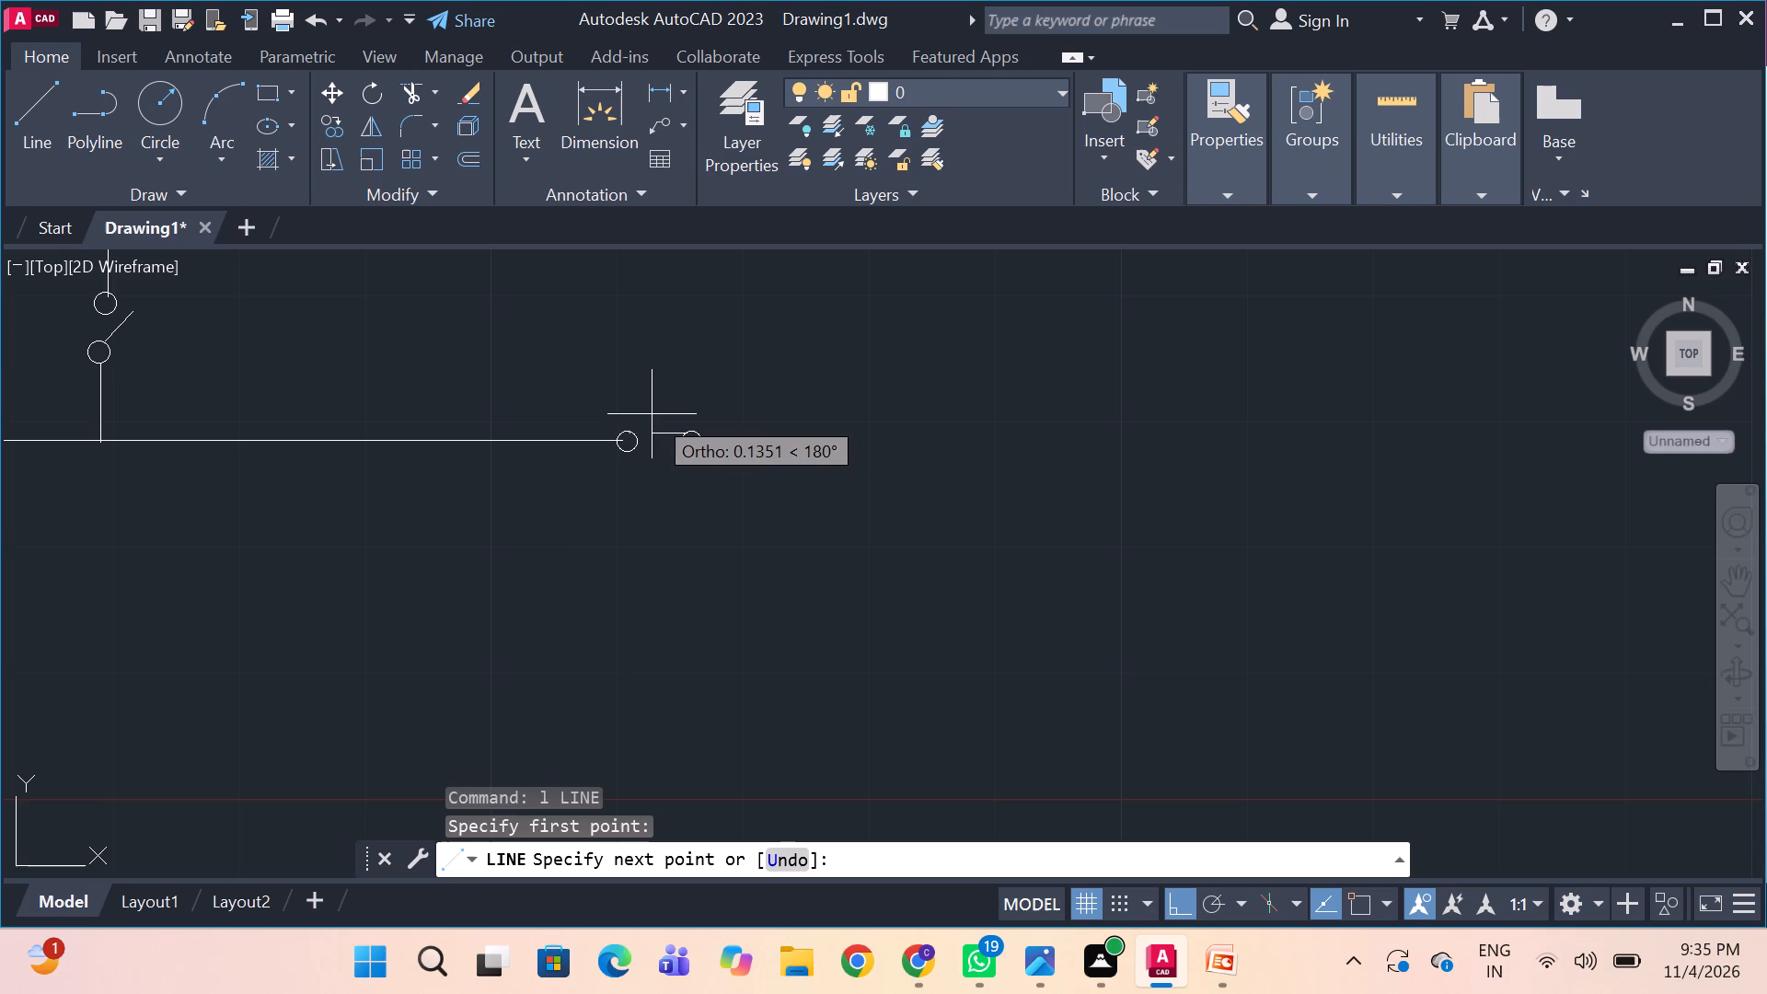
left_click(649, 413)
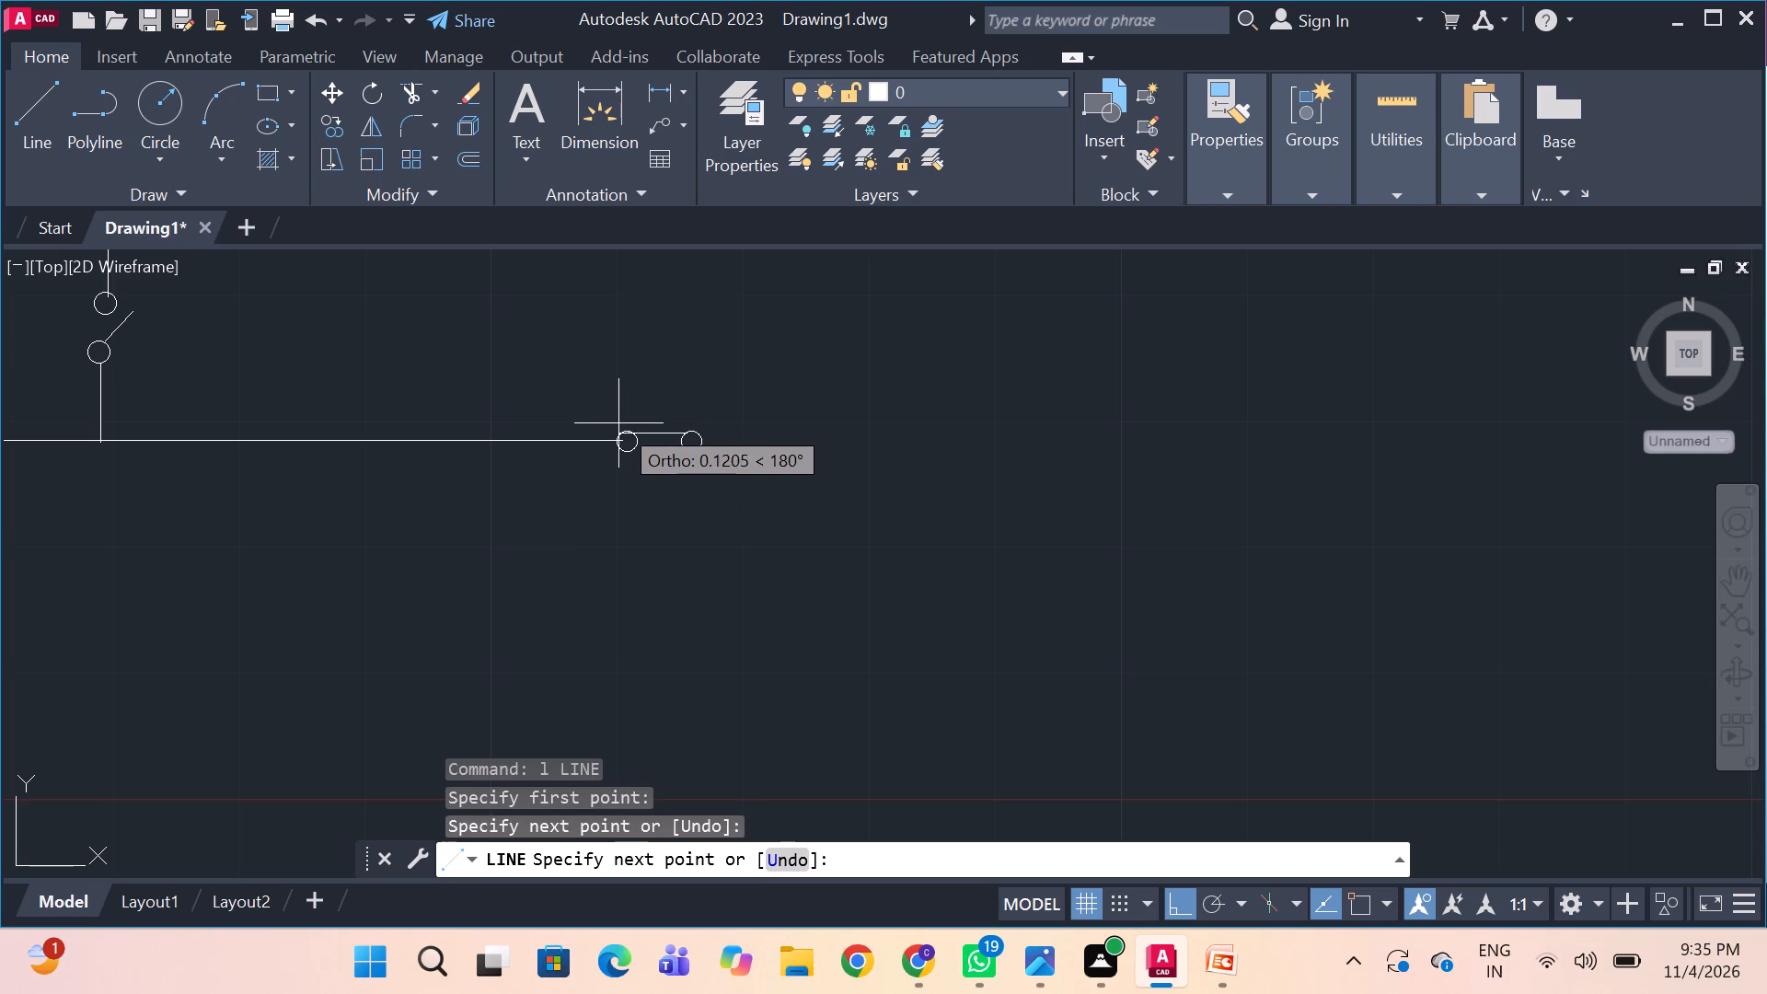
left_click(658, 428)
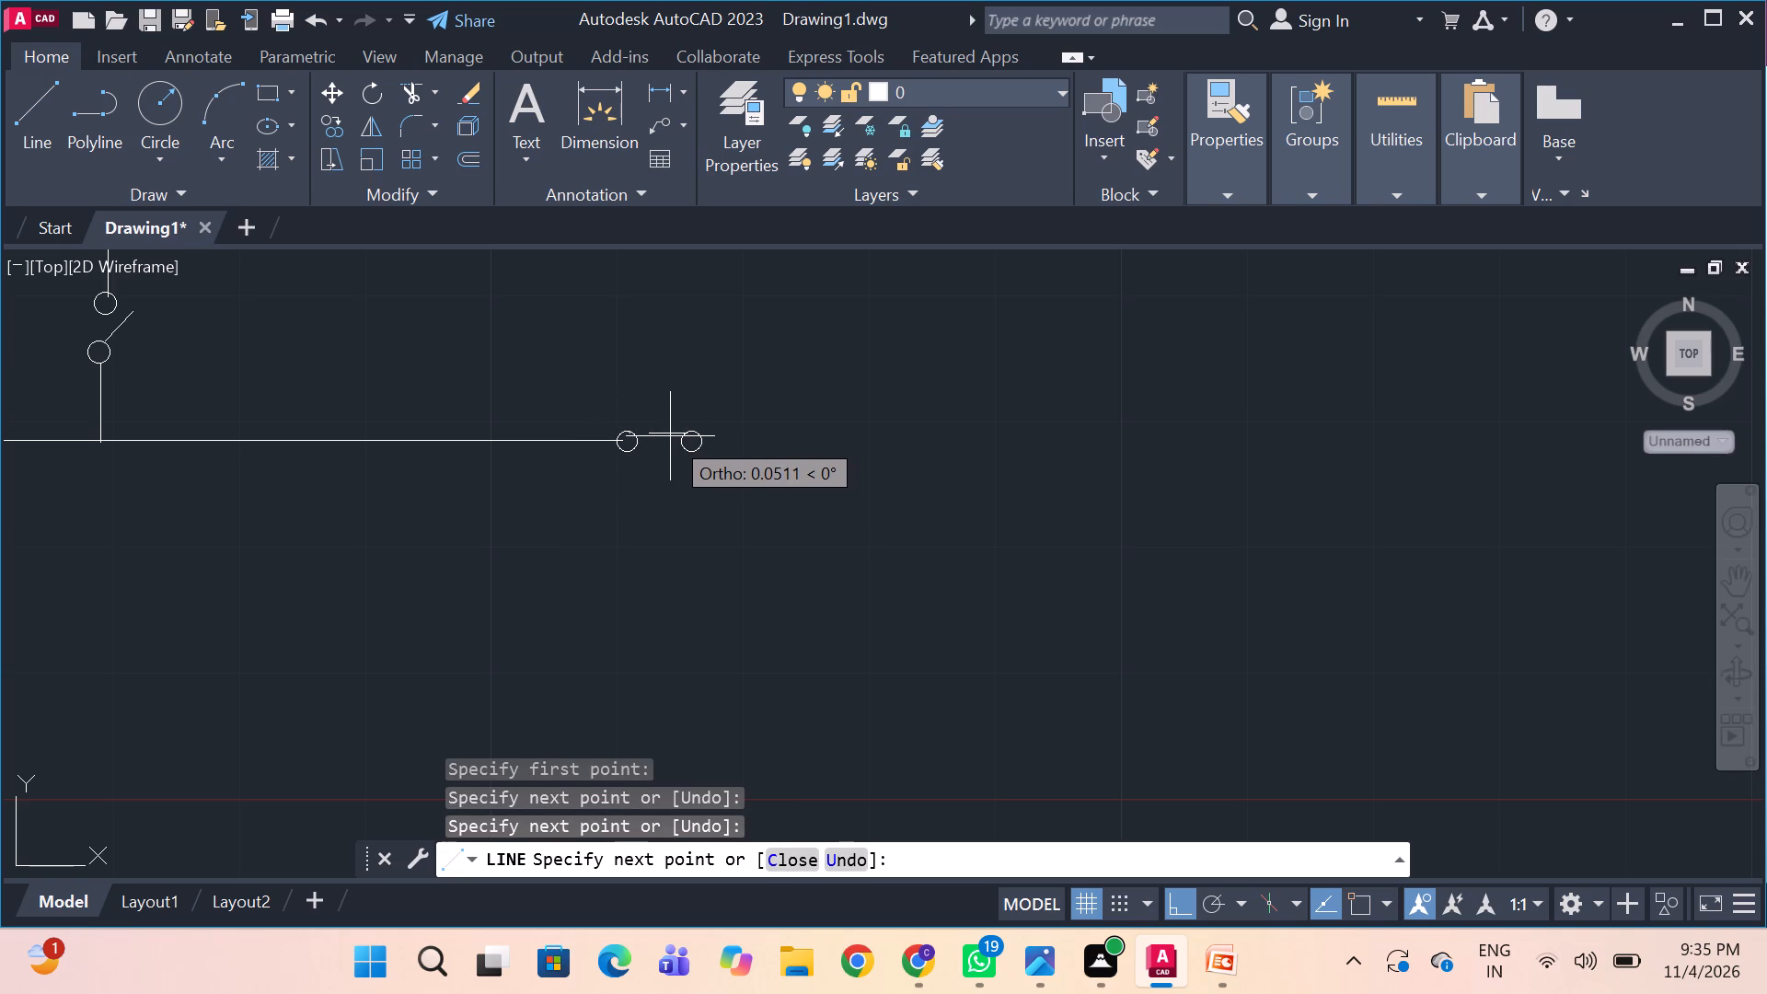
left_click(669, 433)
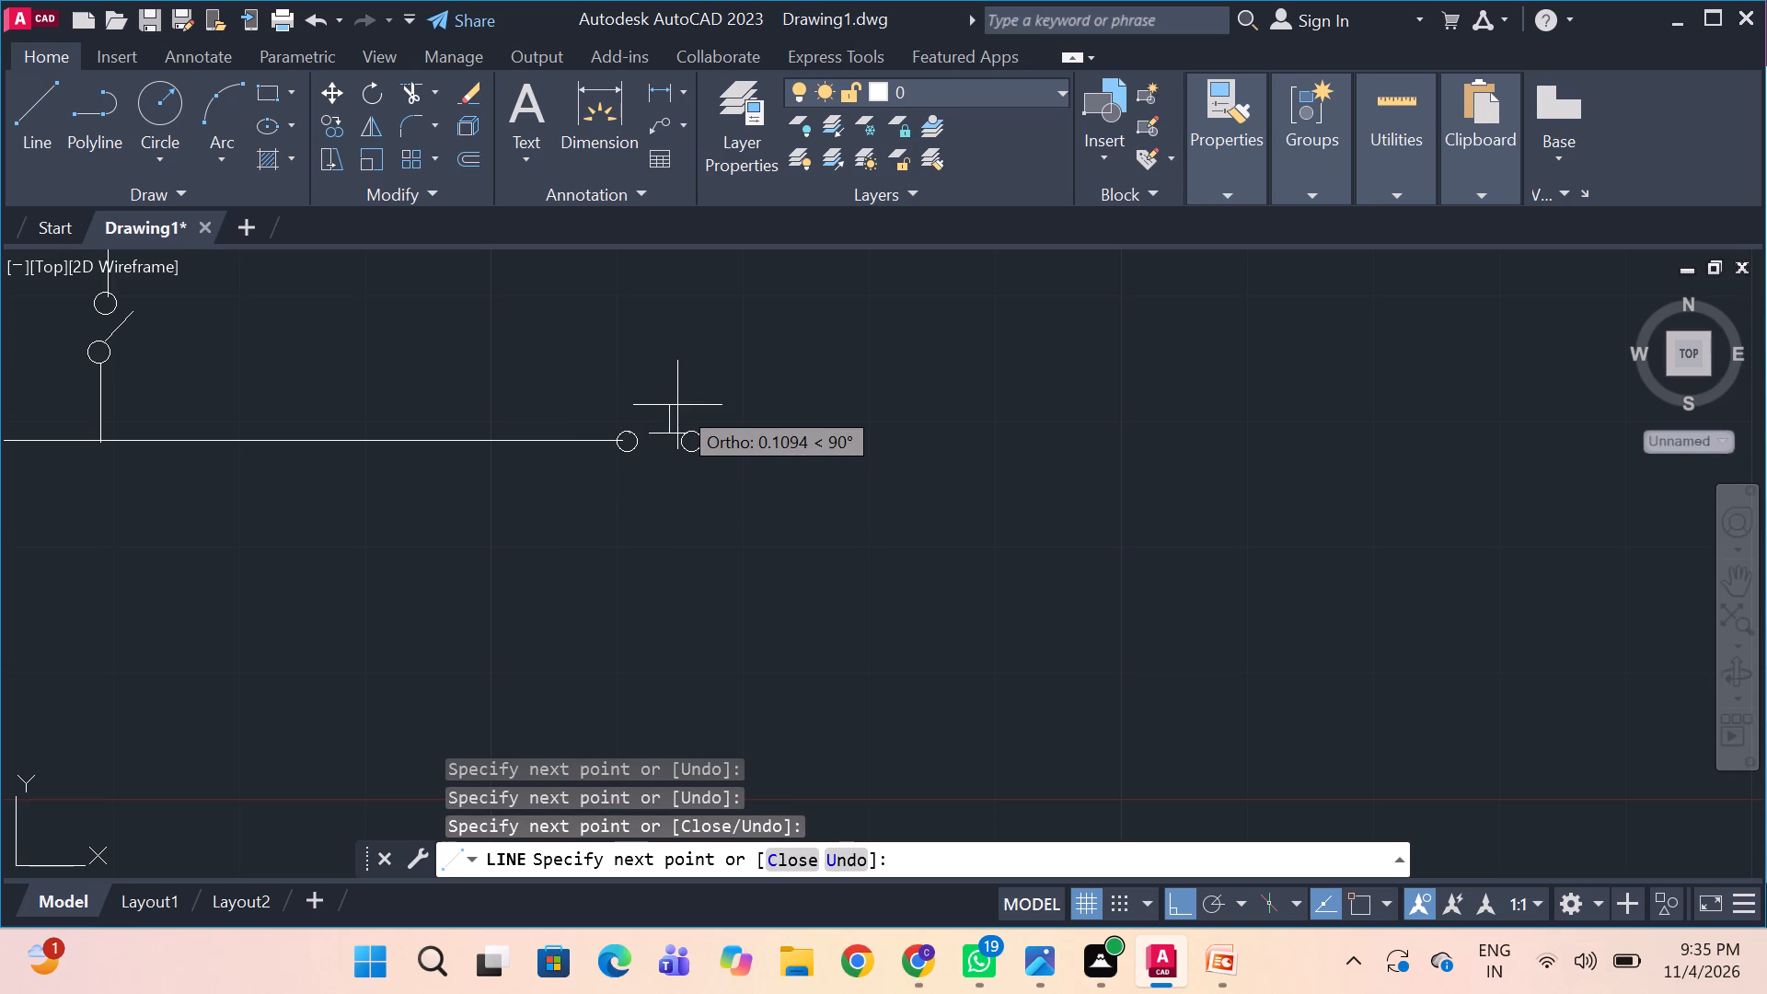
key("space")
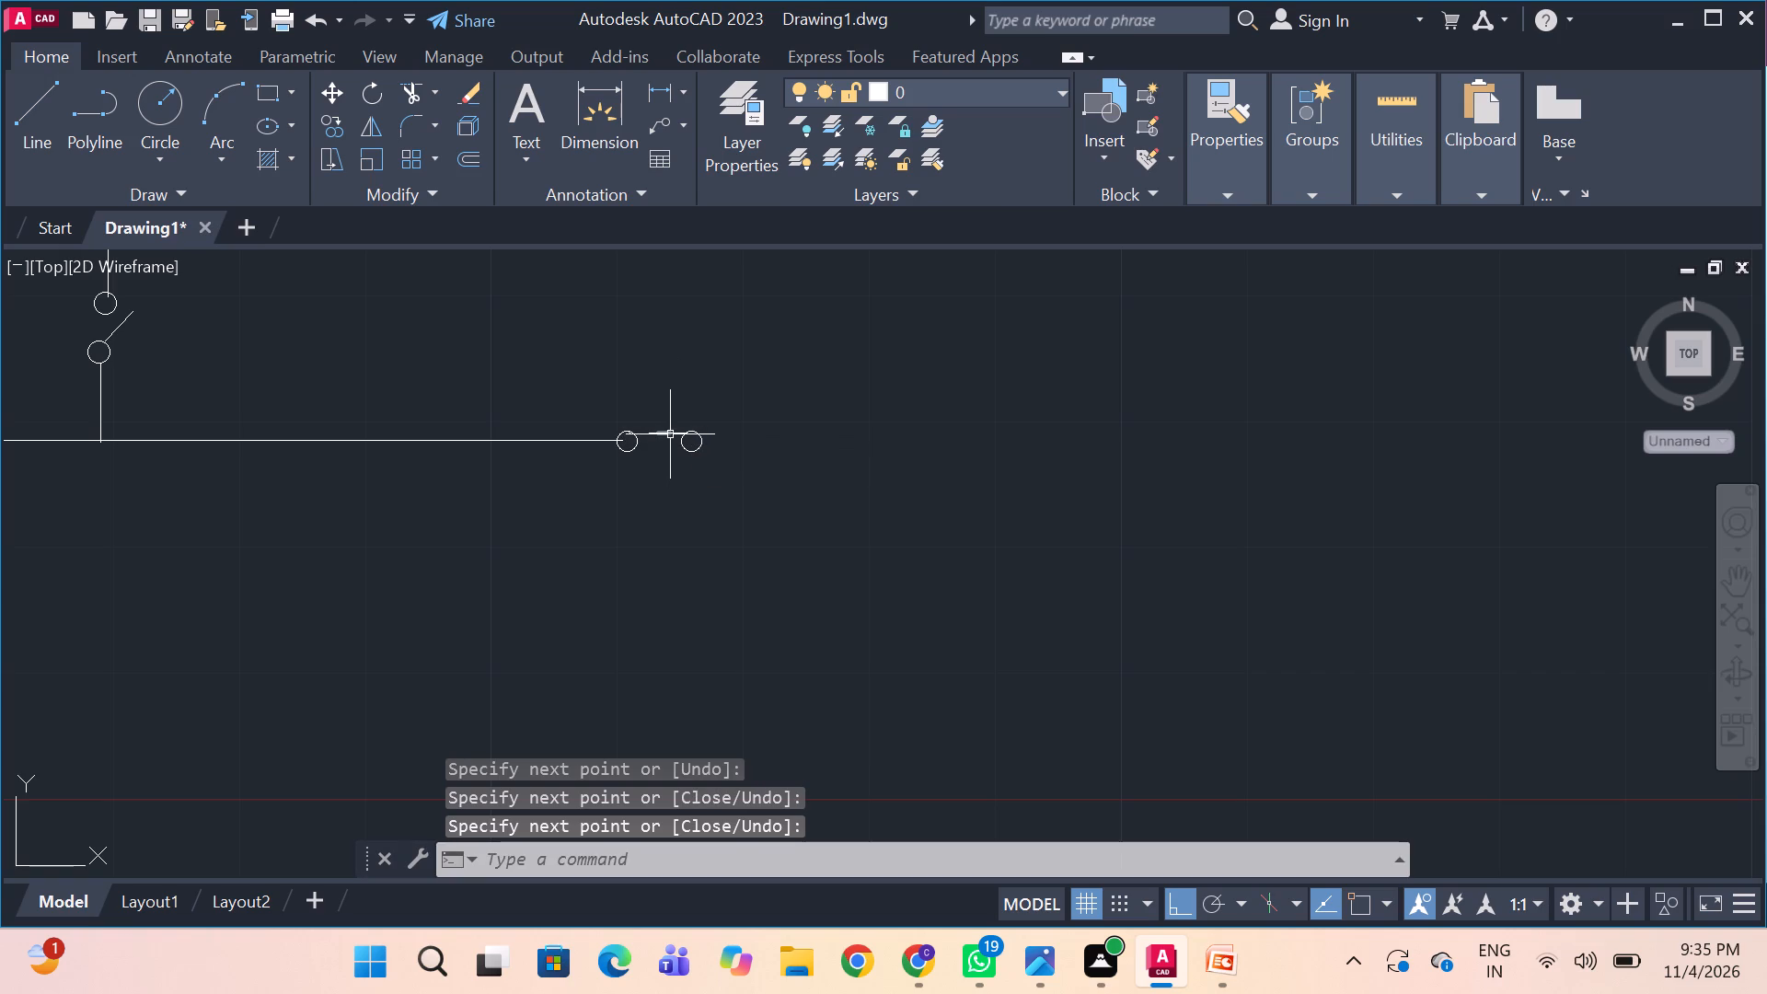
Erase the extra short line segment overlapping the horizontal line between the two bus isolator circles.
left_click(670, 434)
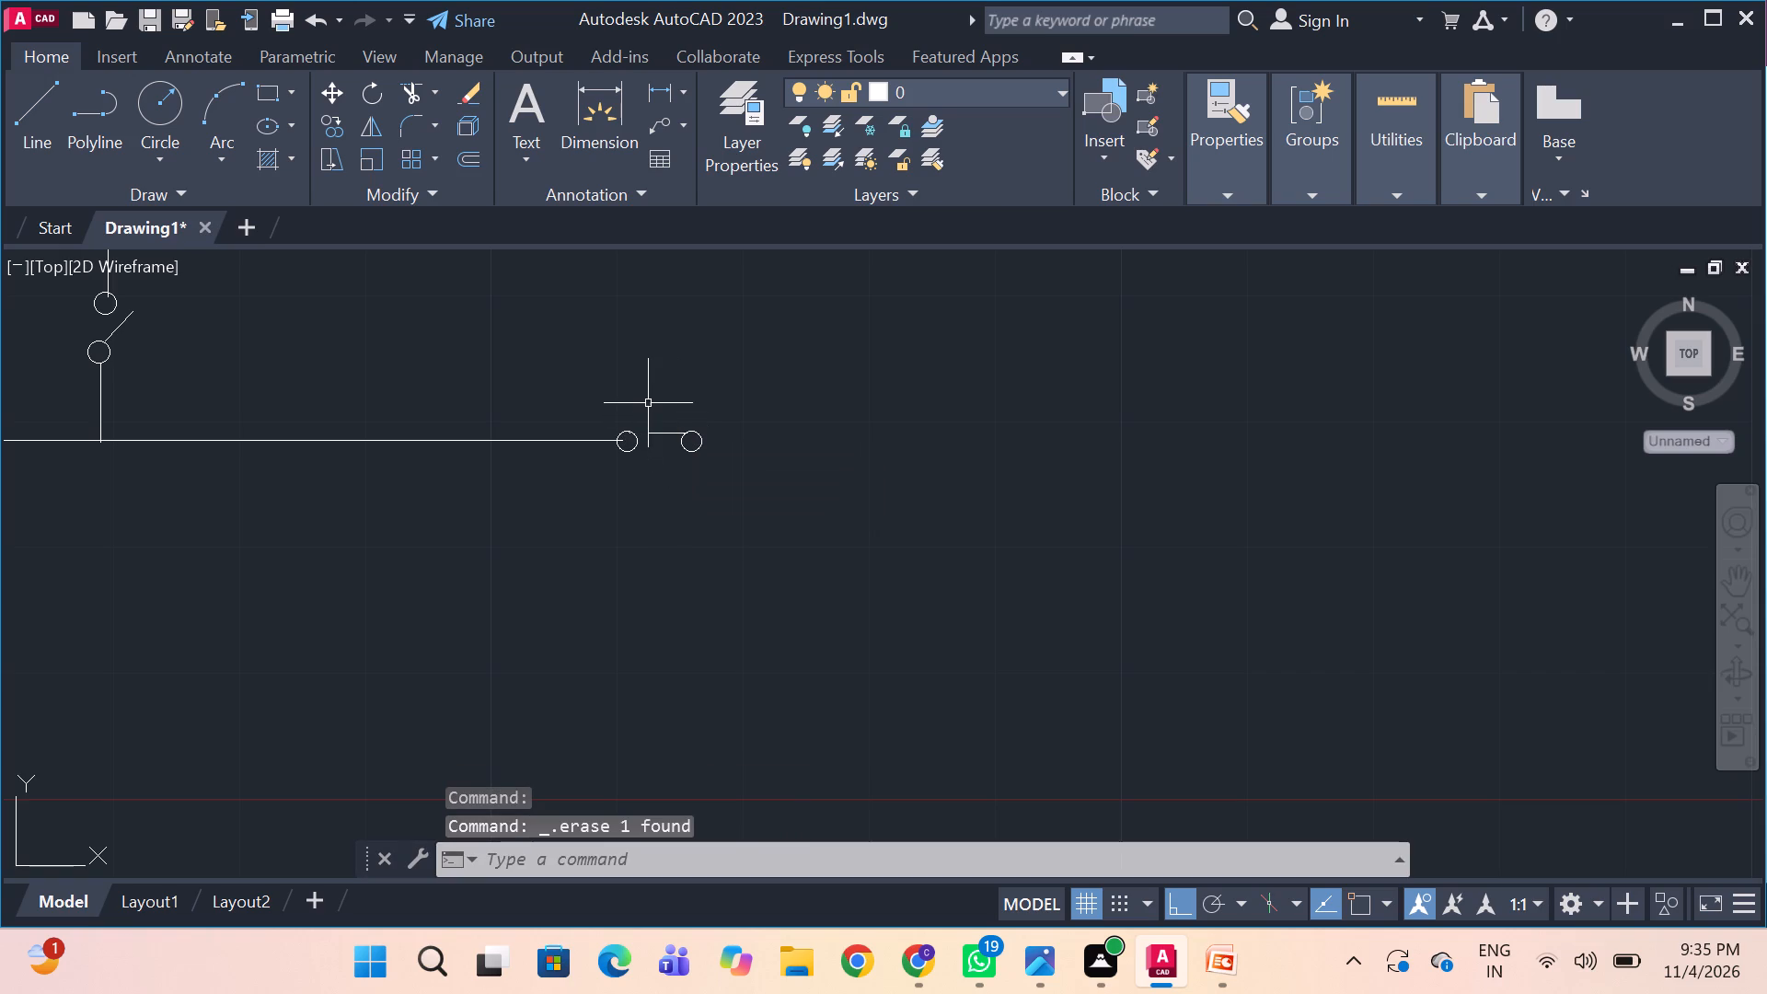
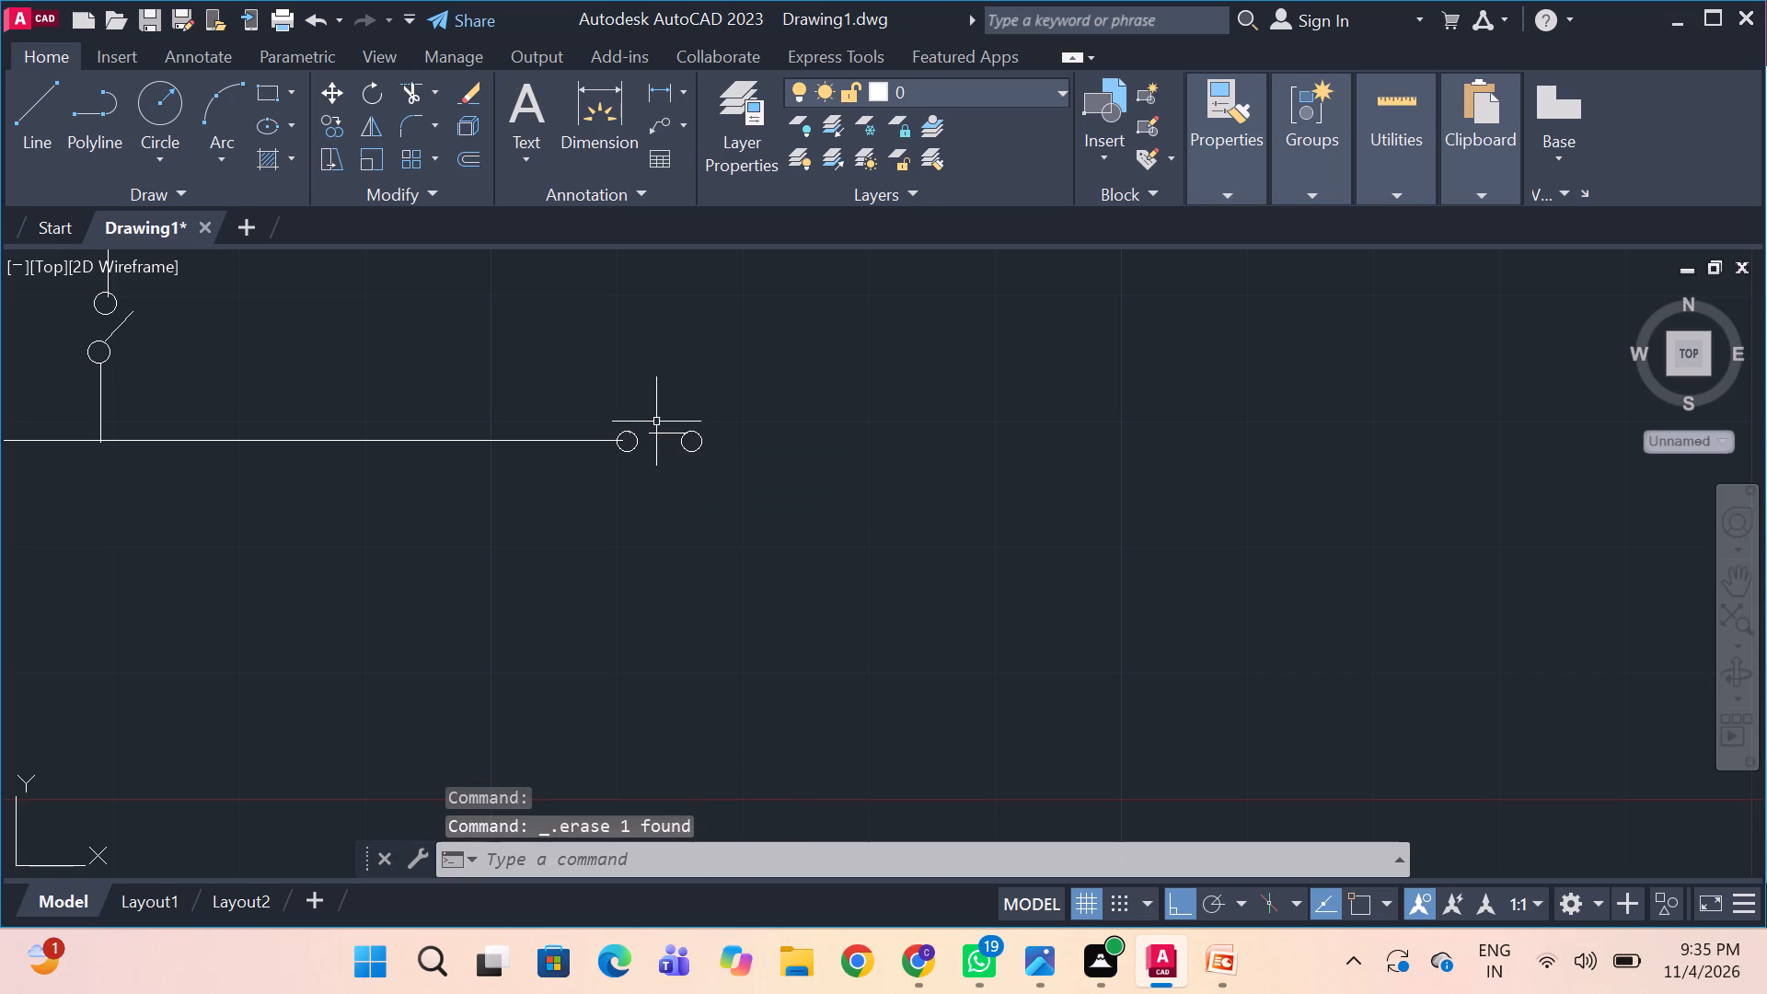
Erase the short horizontal line between the two isolator circles on the bus line.
left_click(667, 433)
key("Delete")
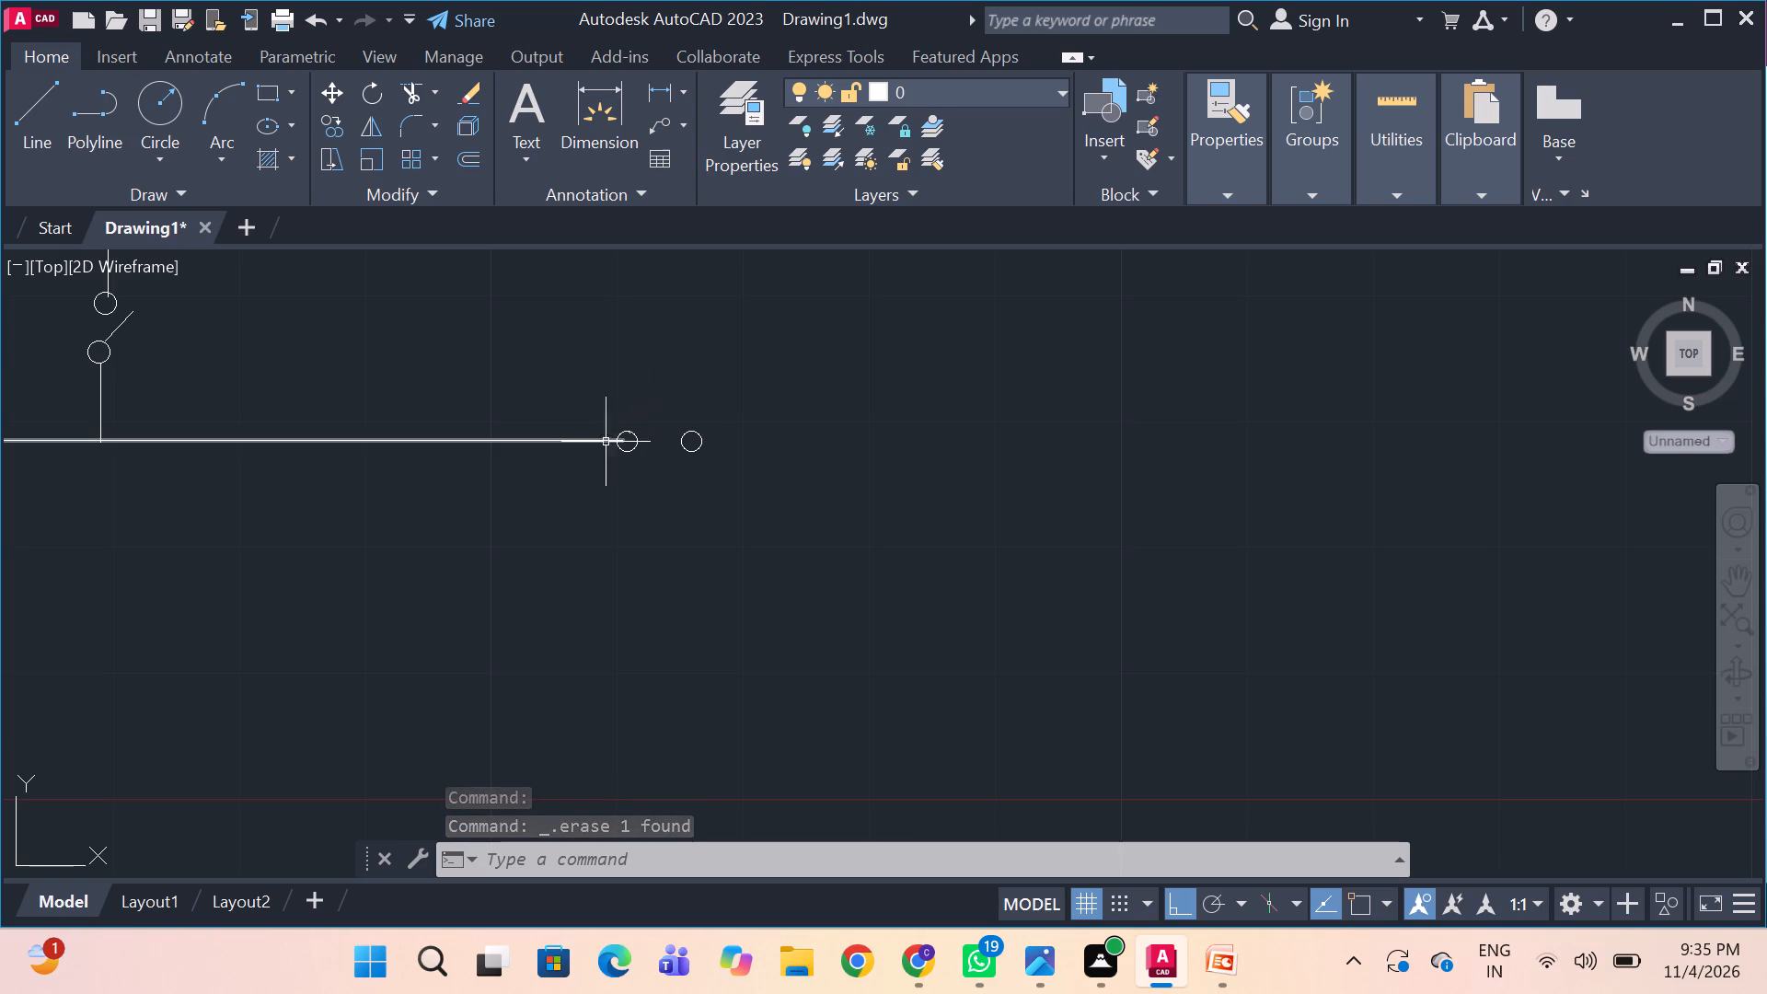
Turn Ortho off and draw the bus isolator's slanted blade from the right-hand circle up to above the left-hand circle.
key("l")
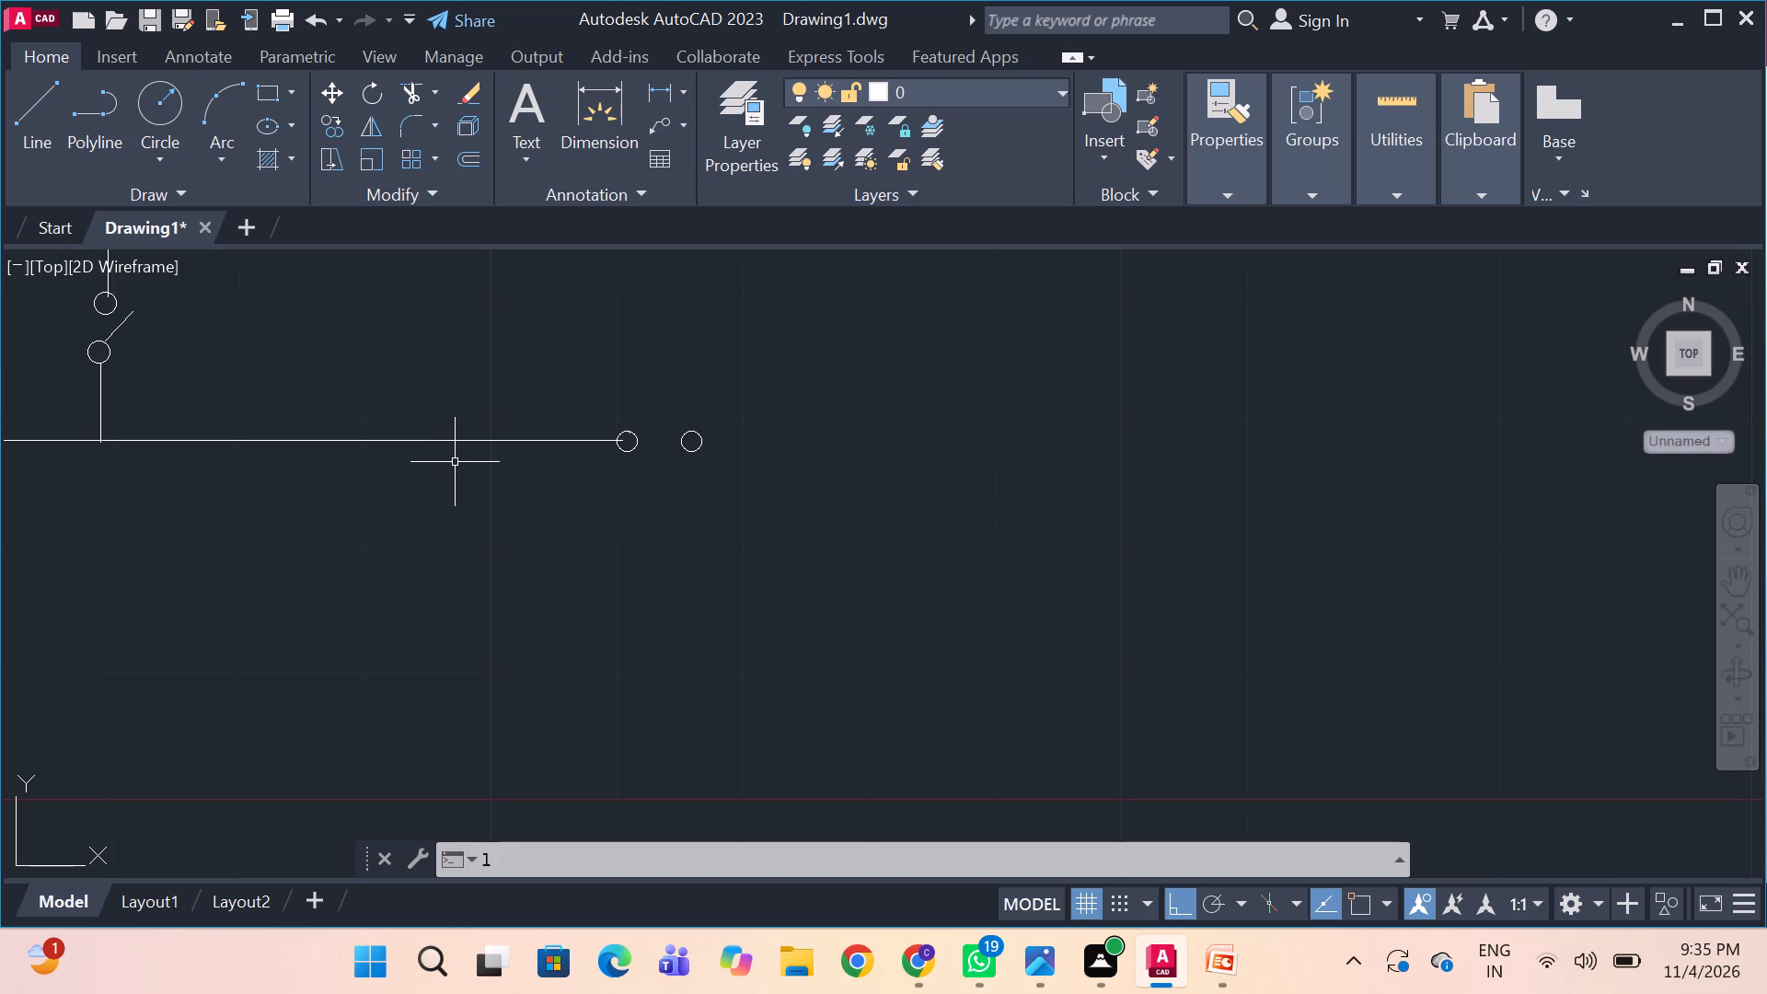
key("F8")
key("l")
key("space")
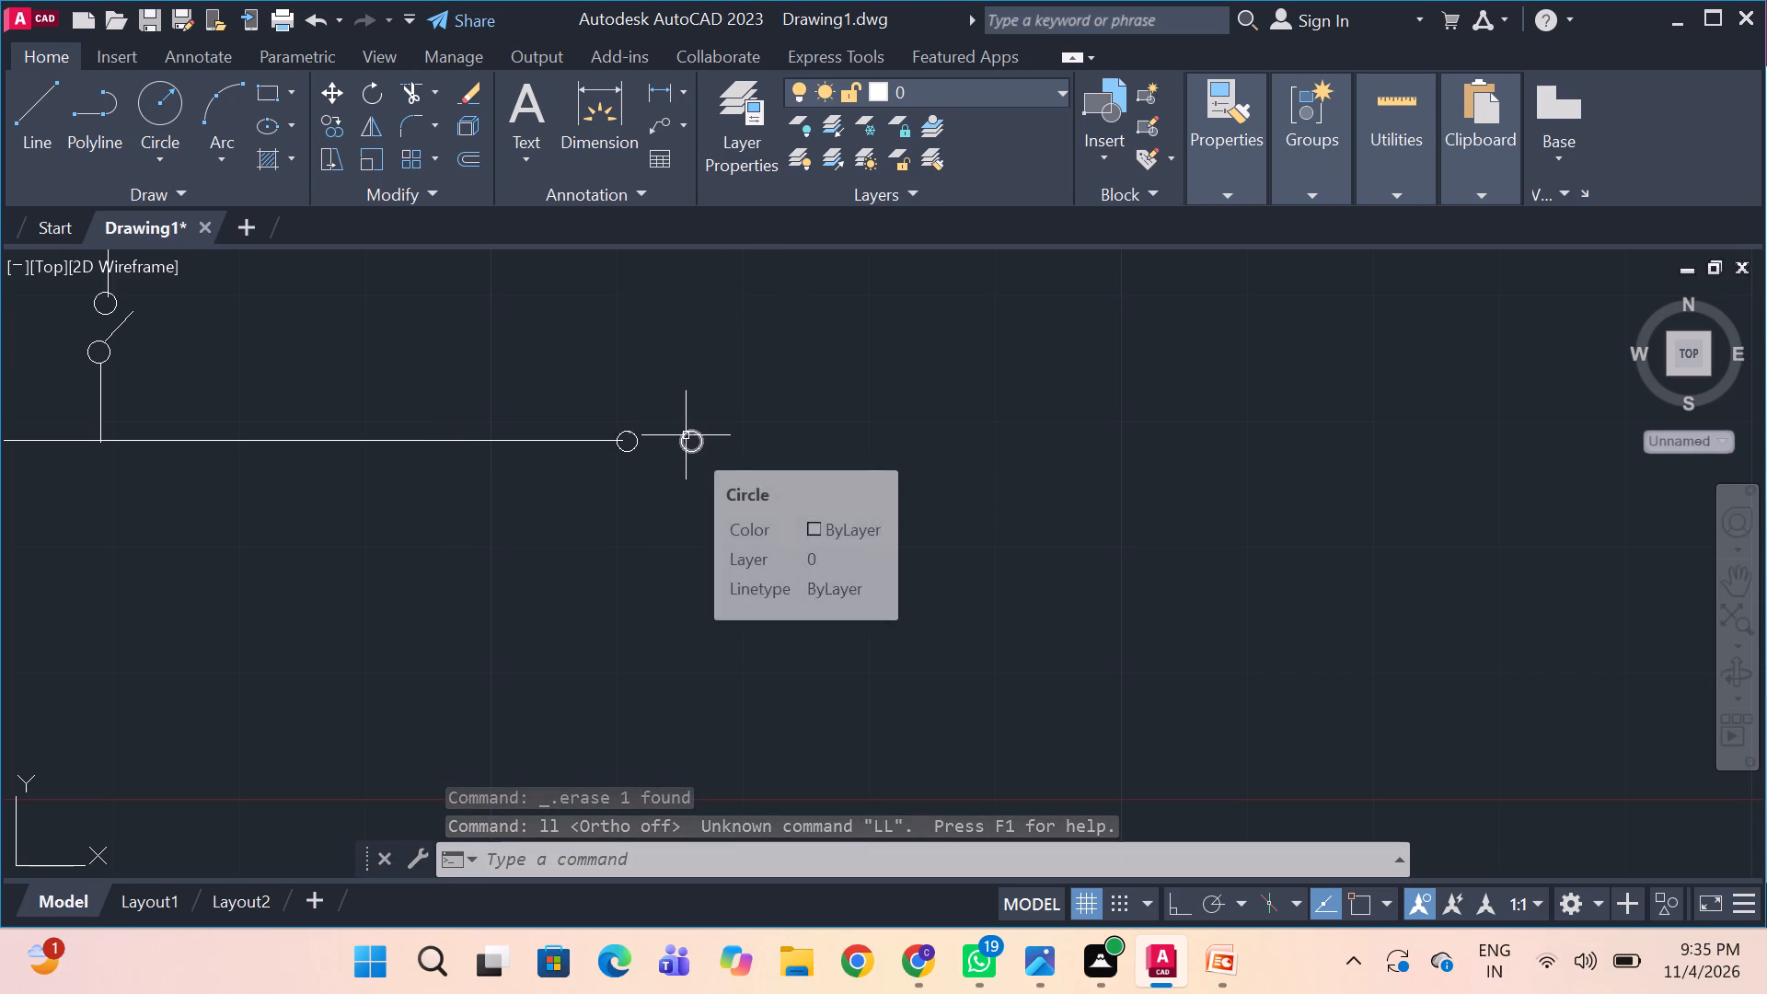
key("l")
key("space")
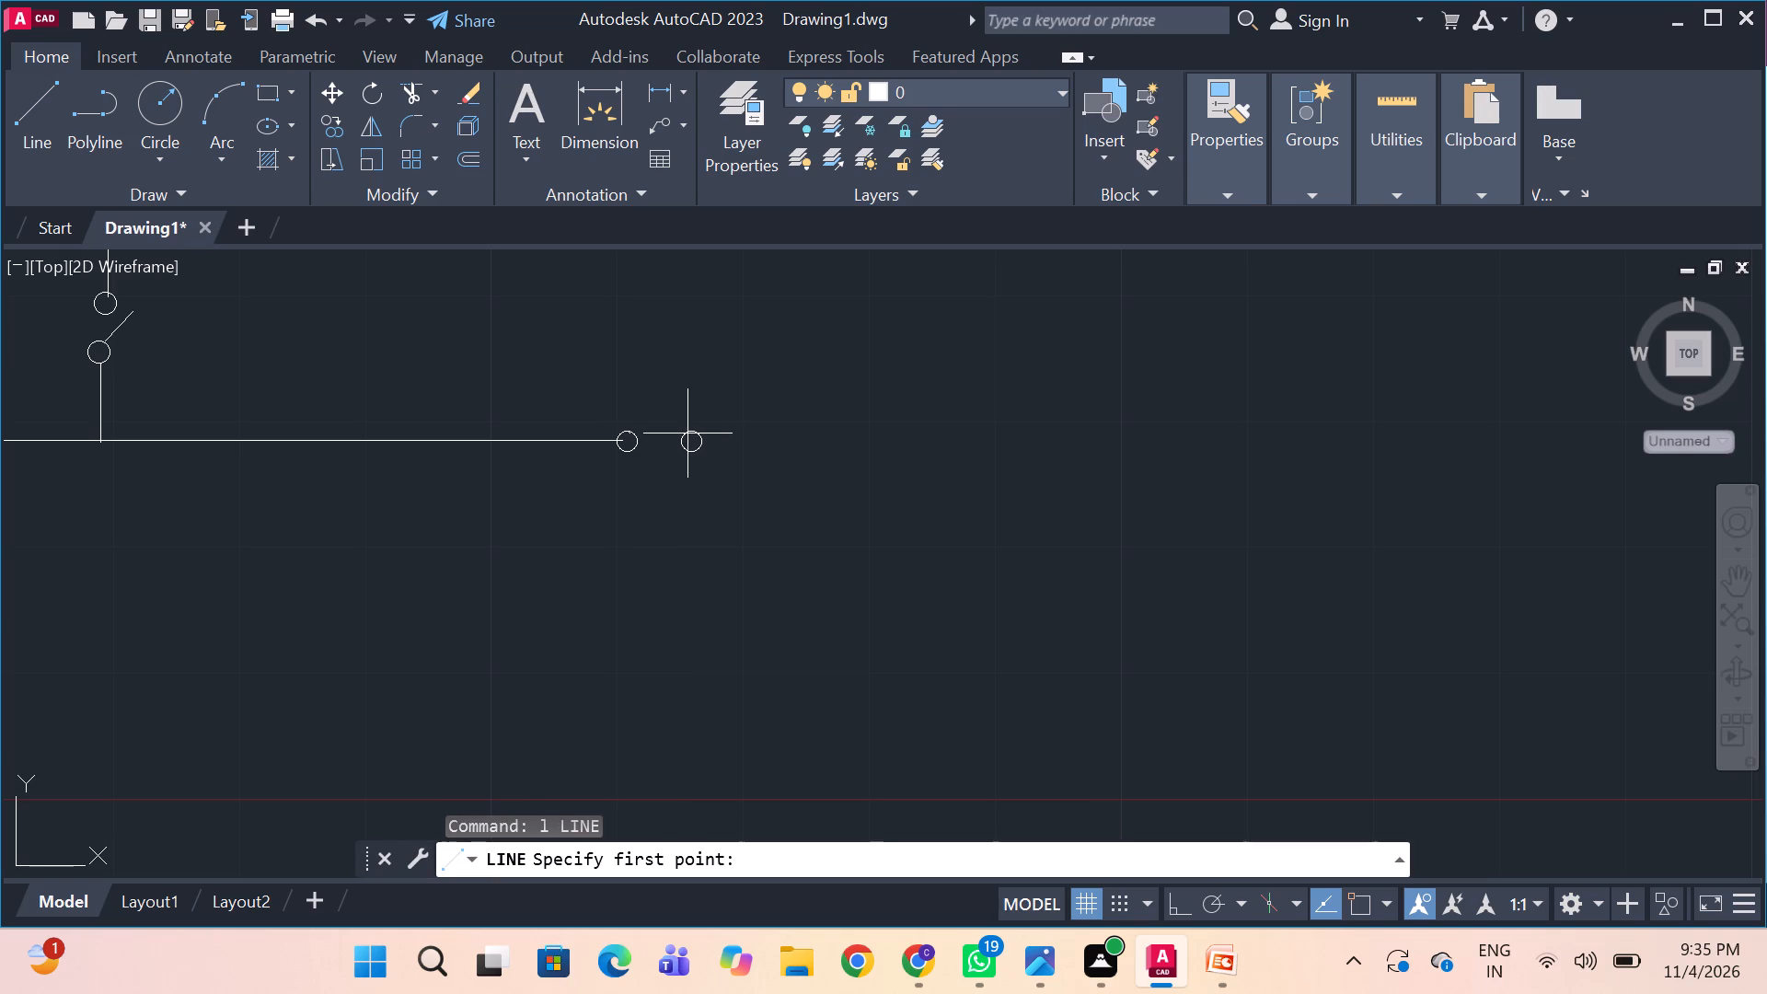
left_click_drag(683, 434, 672, 428)
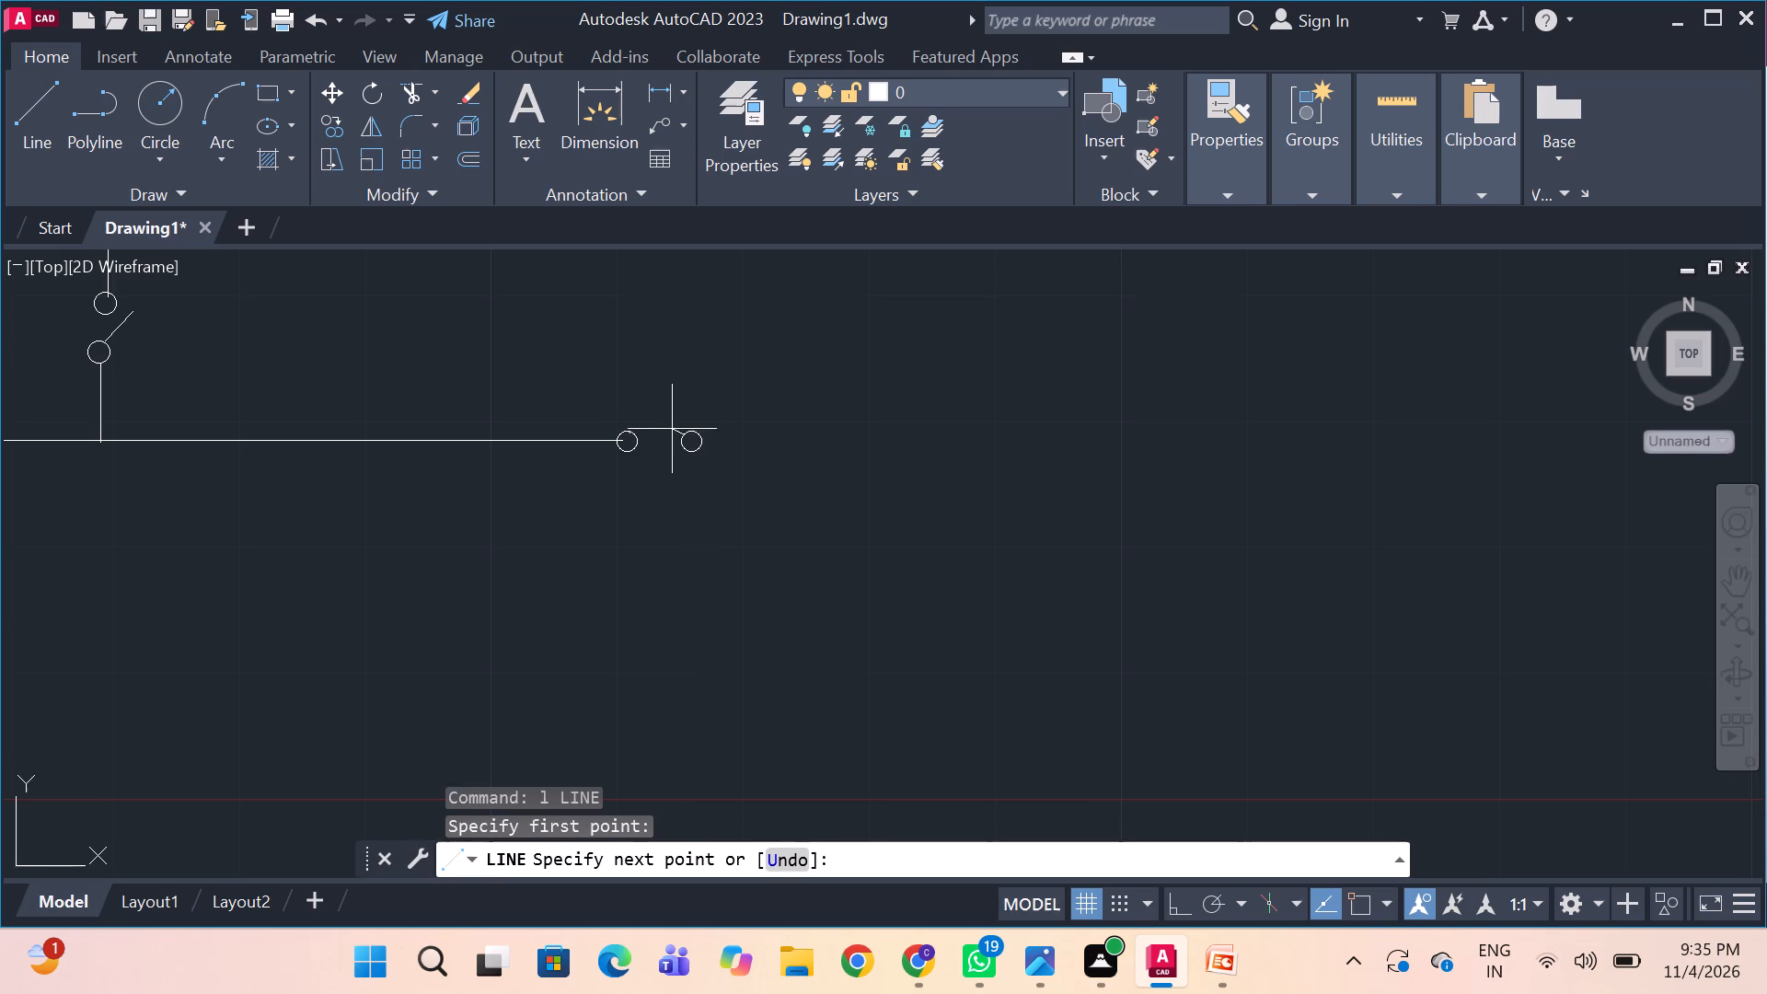
left_click_drag(672, 428, 635, 411)
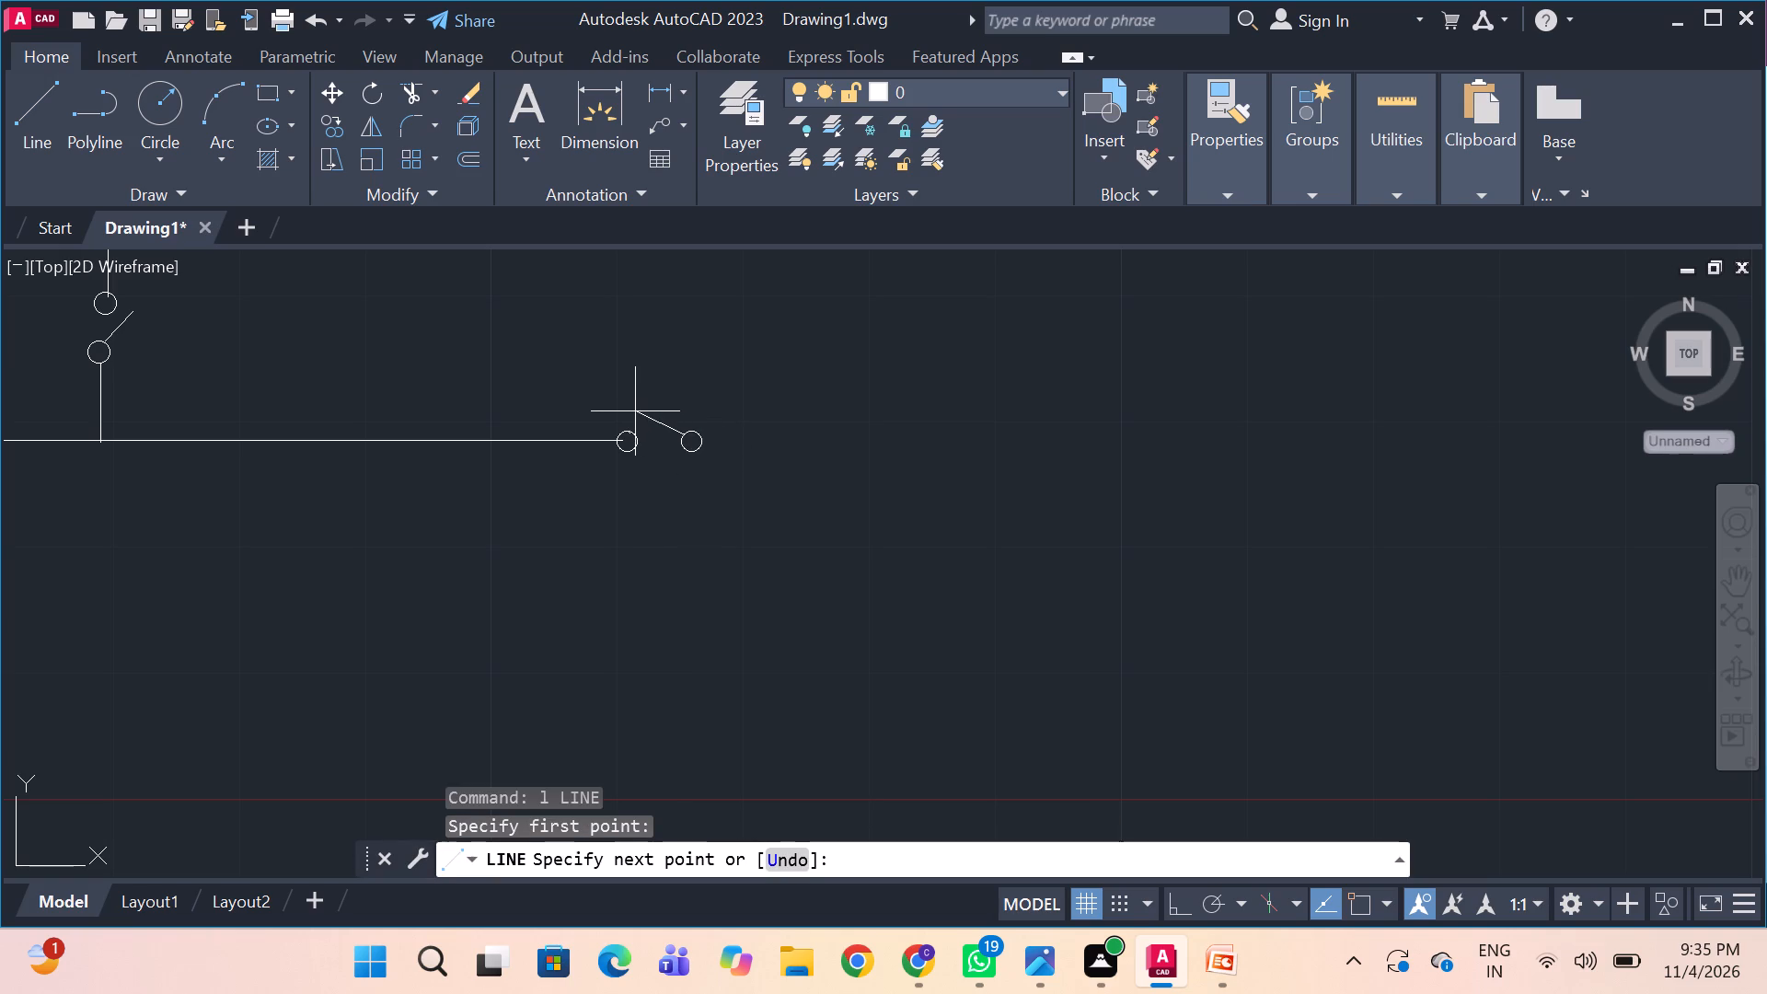
left_click(635, 411)
key("space")
Draw the second bus section as a roughly horizontal line running right from the isolator's right-hand circle.
key("alt+Tab")
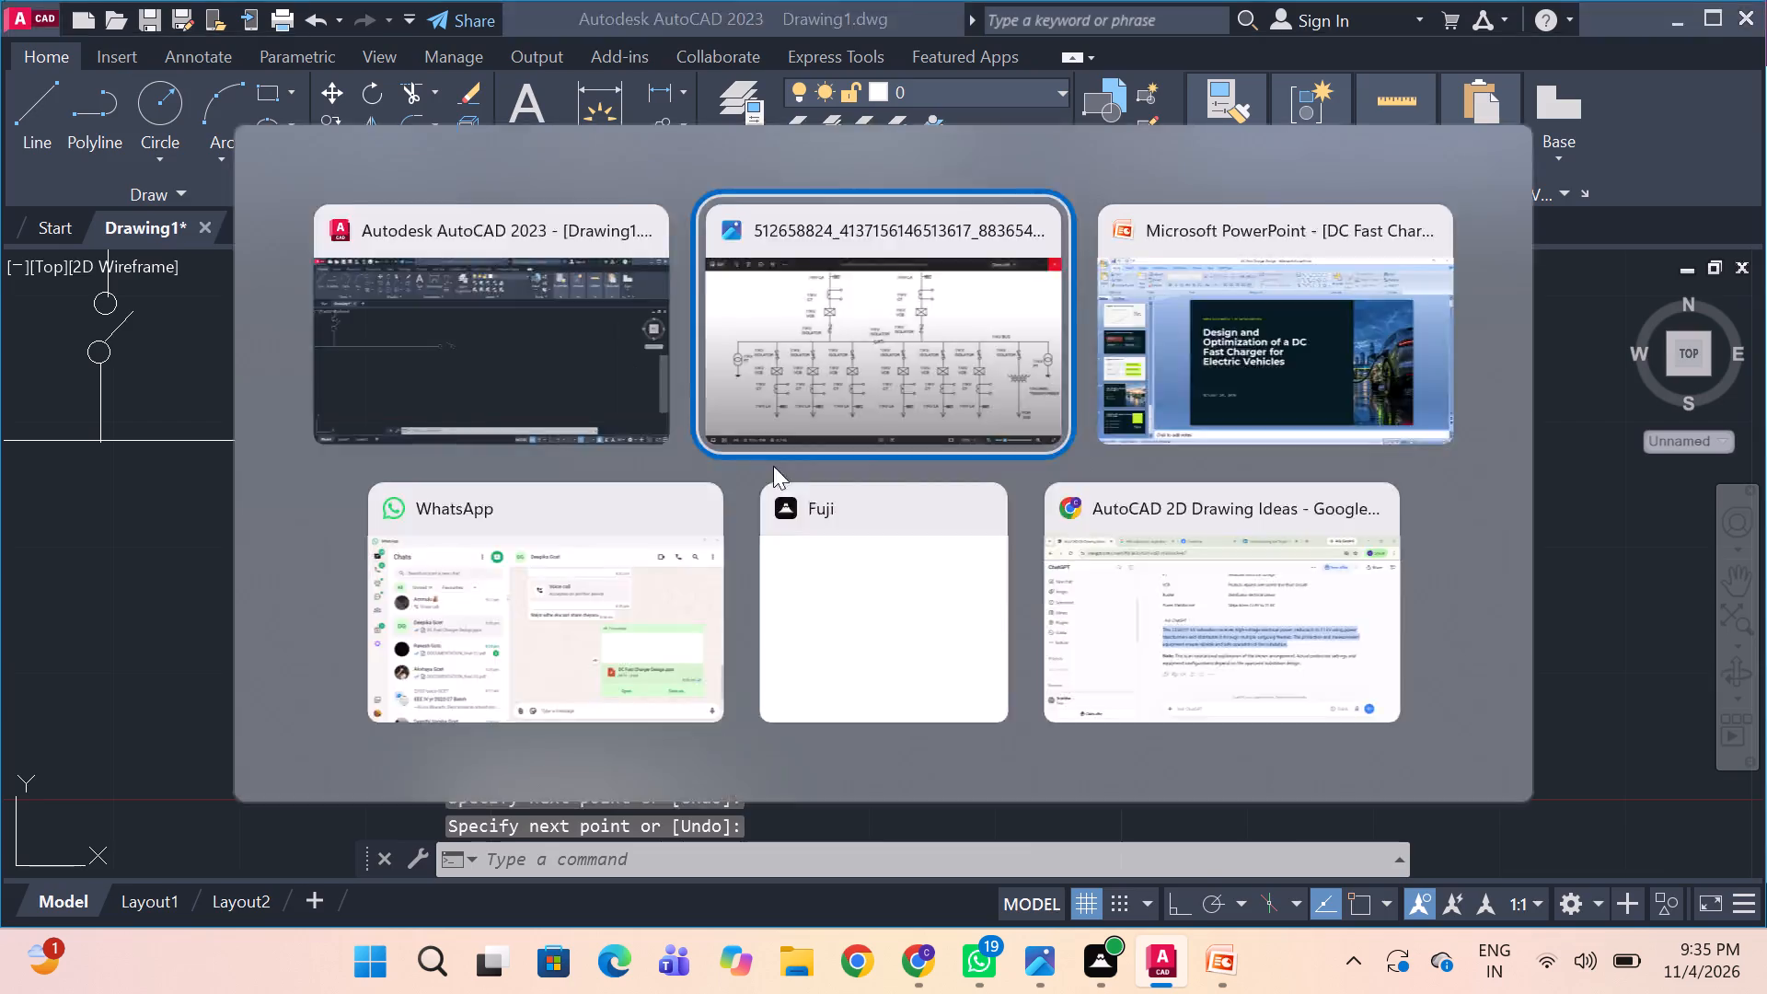
key("alt+Tab")
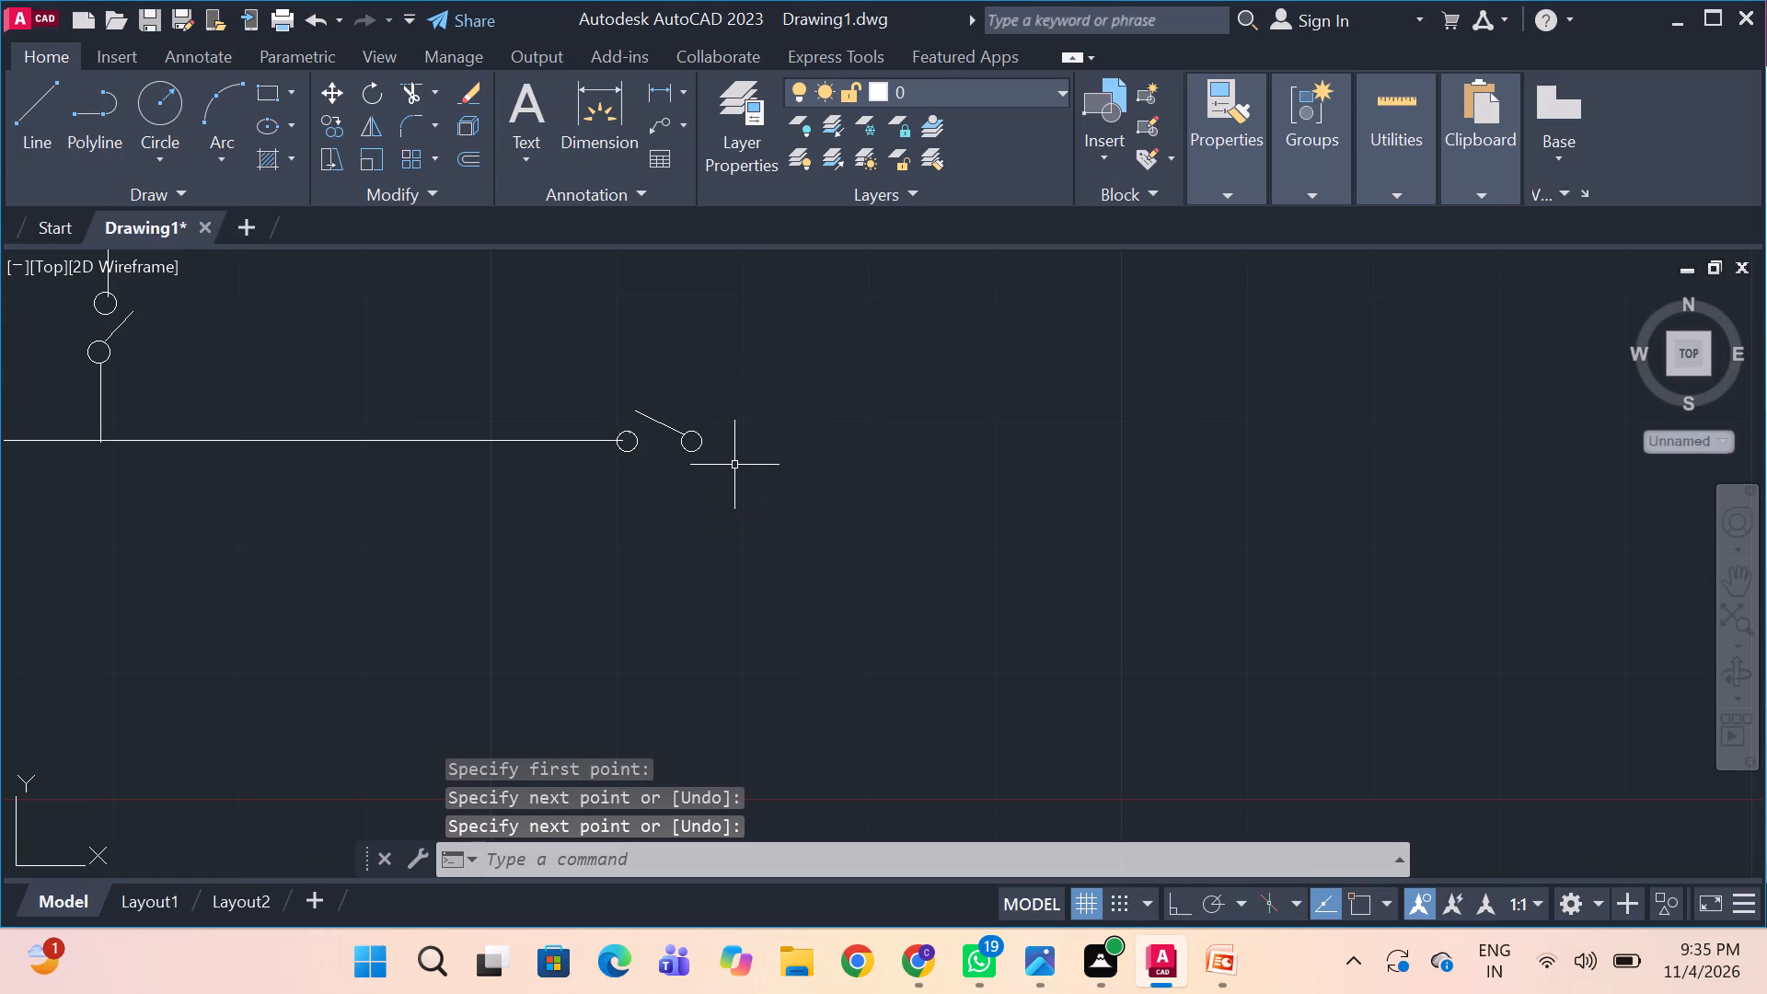
key("l")
key("space")
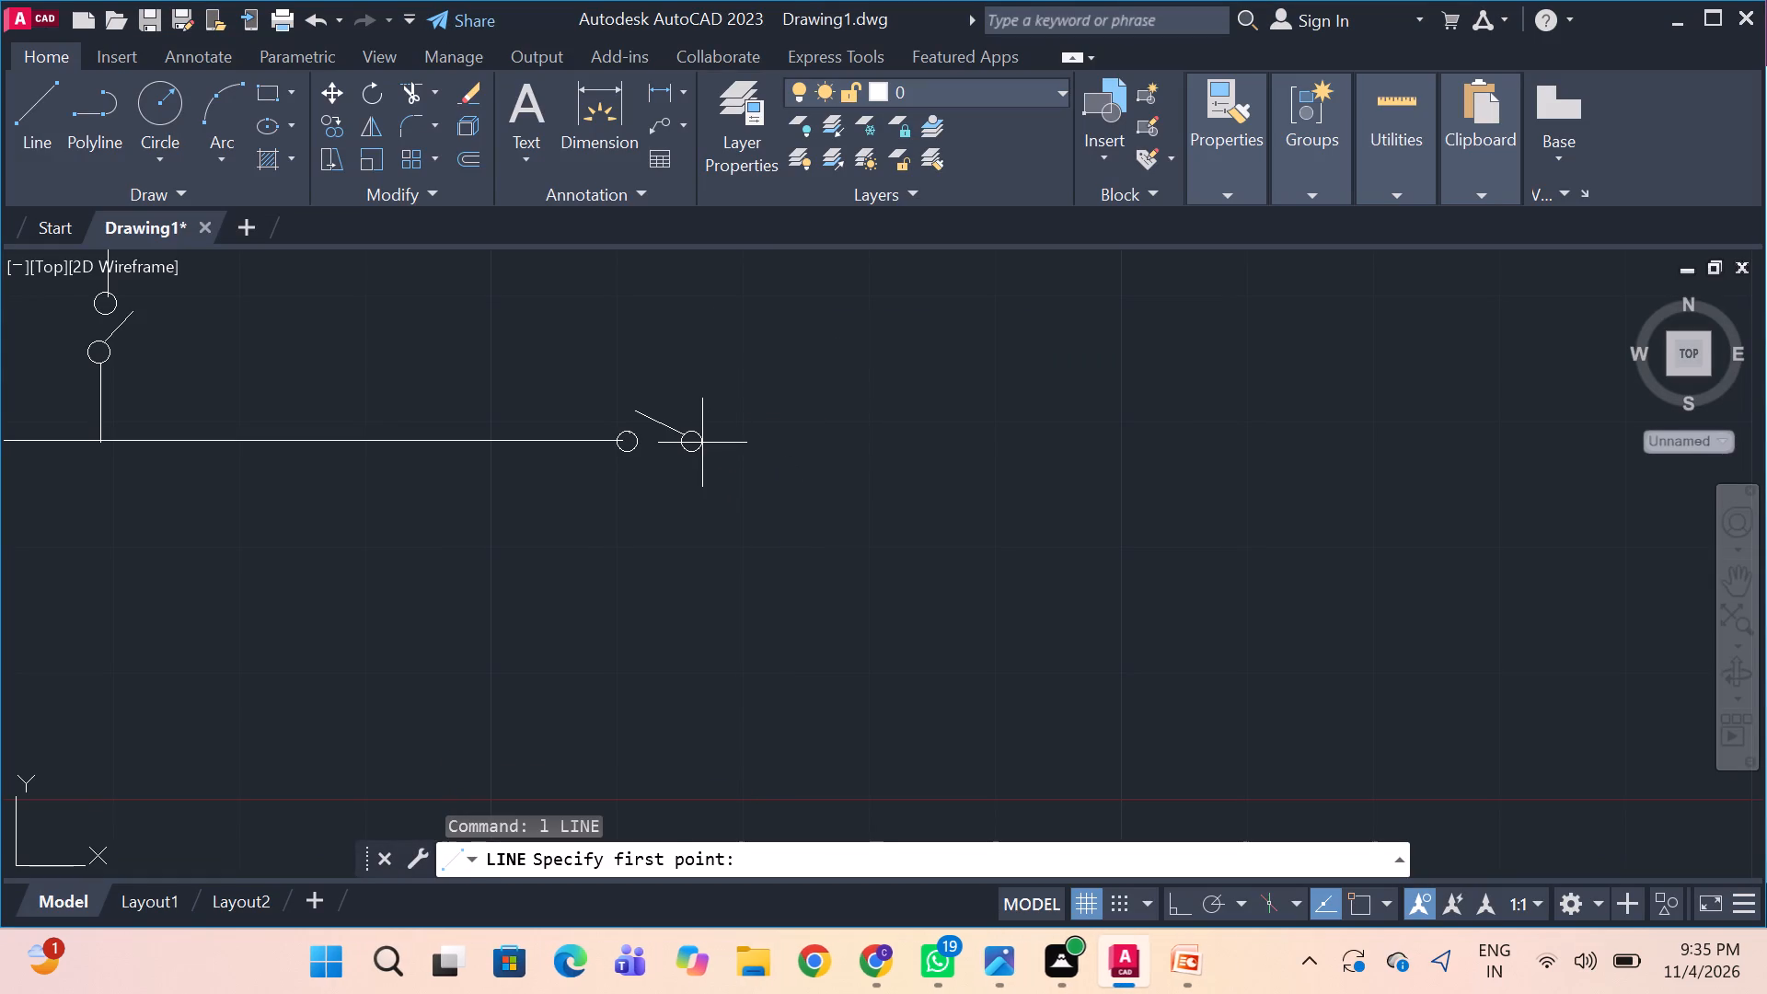
left_click_drag(702, 443, 999, 441)
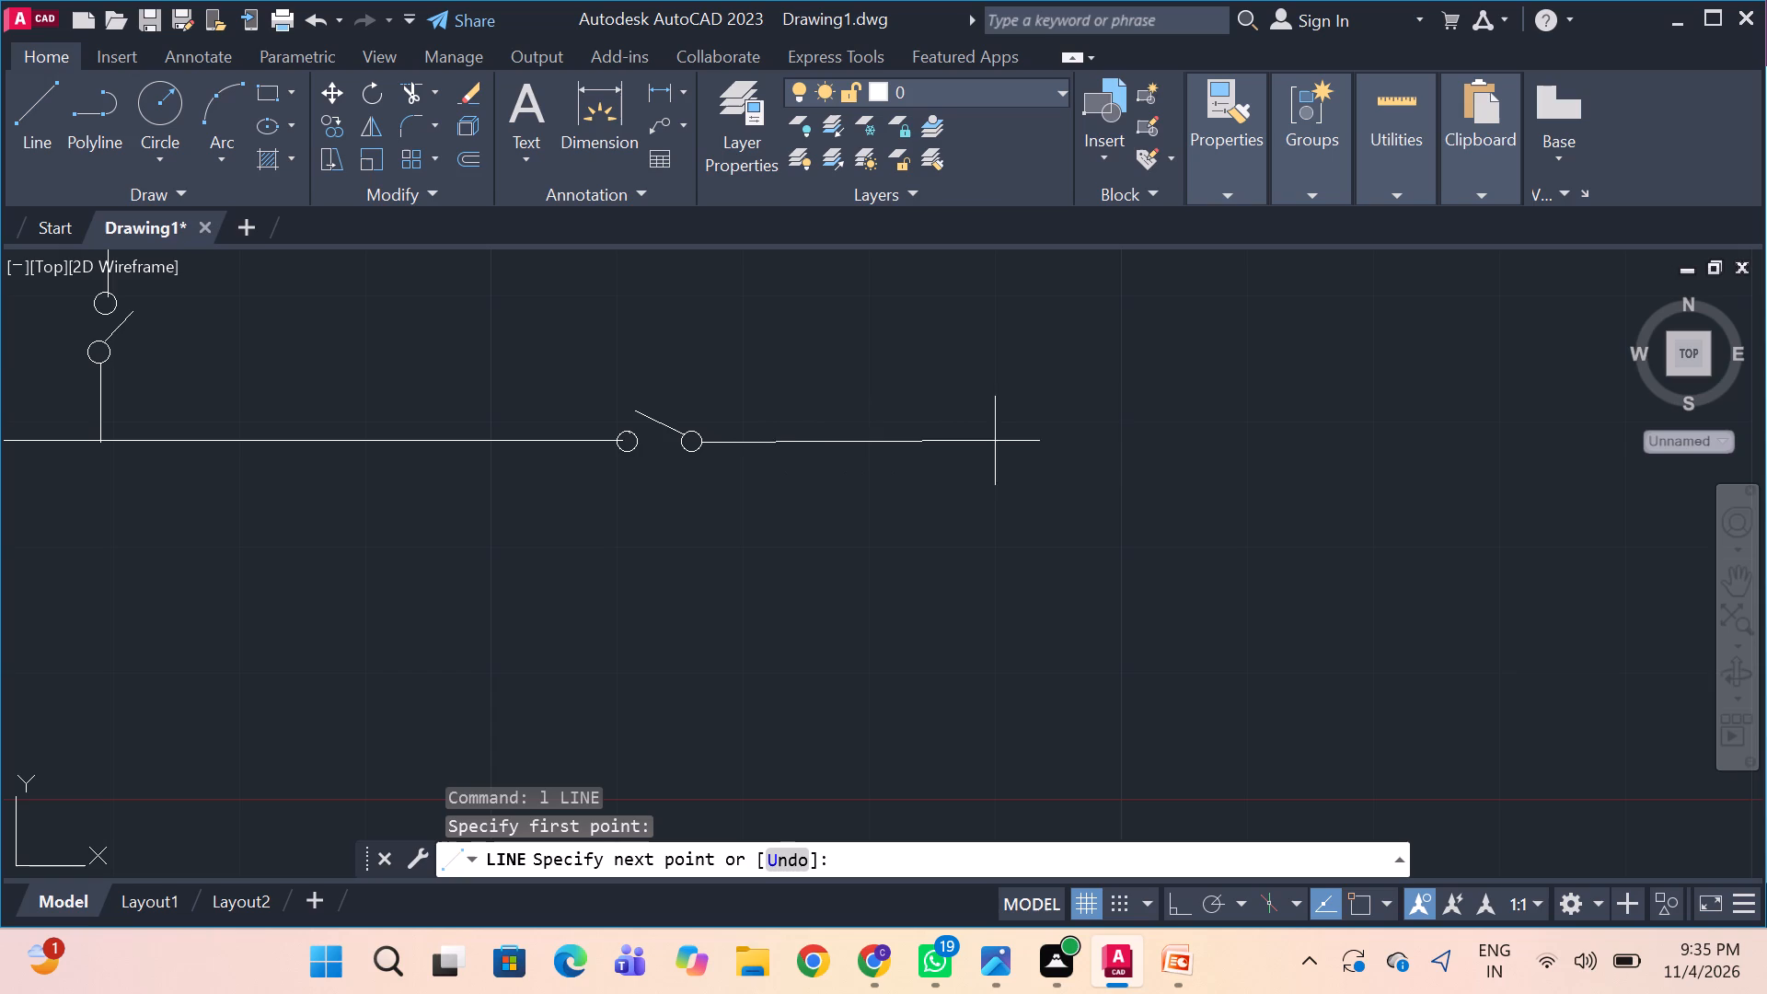
left_click_drag(999, 441, 1348, 441)
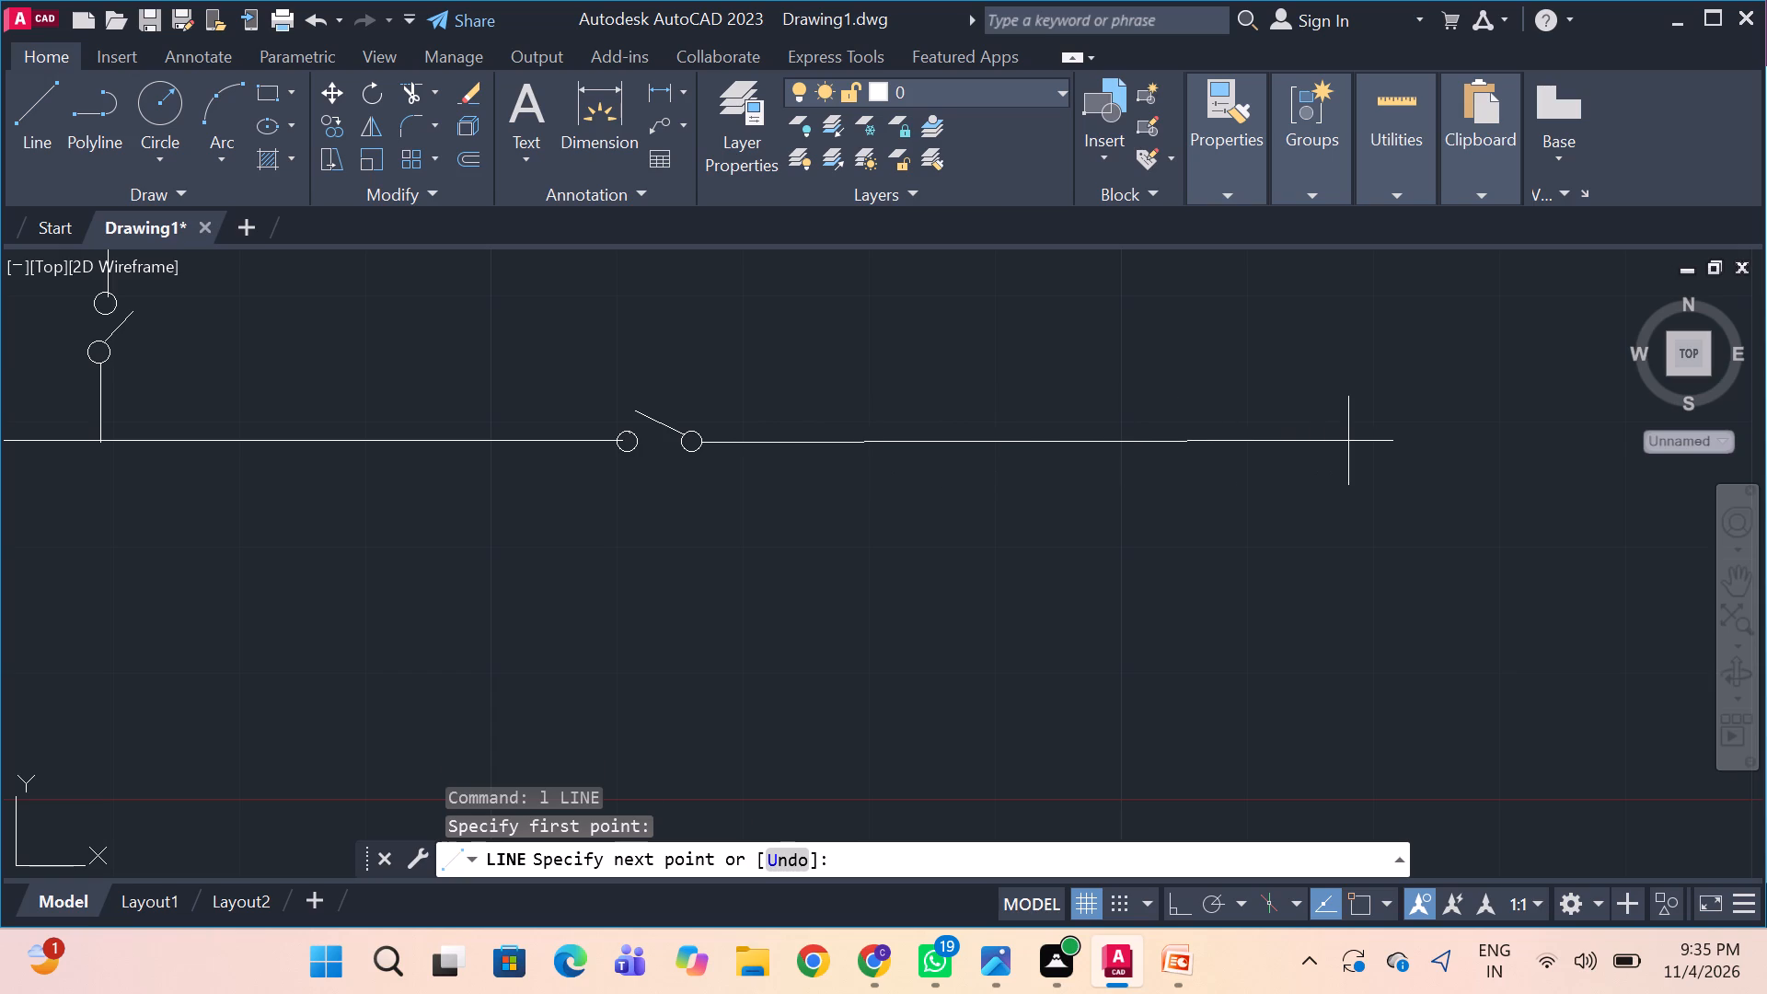
left_click(1348, 441)
key("space")
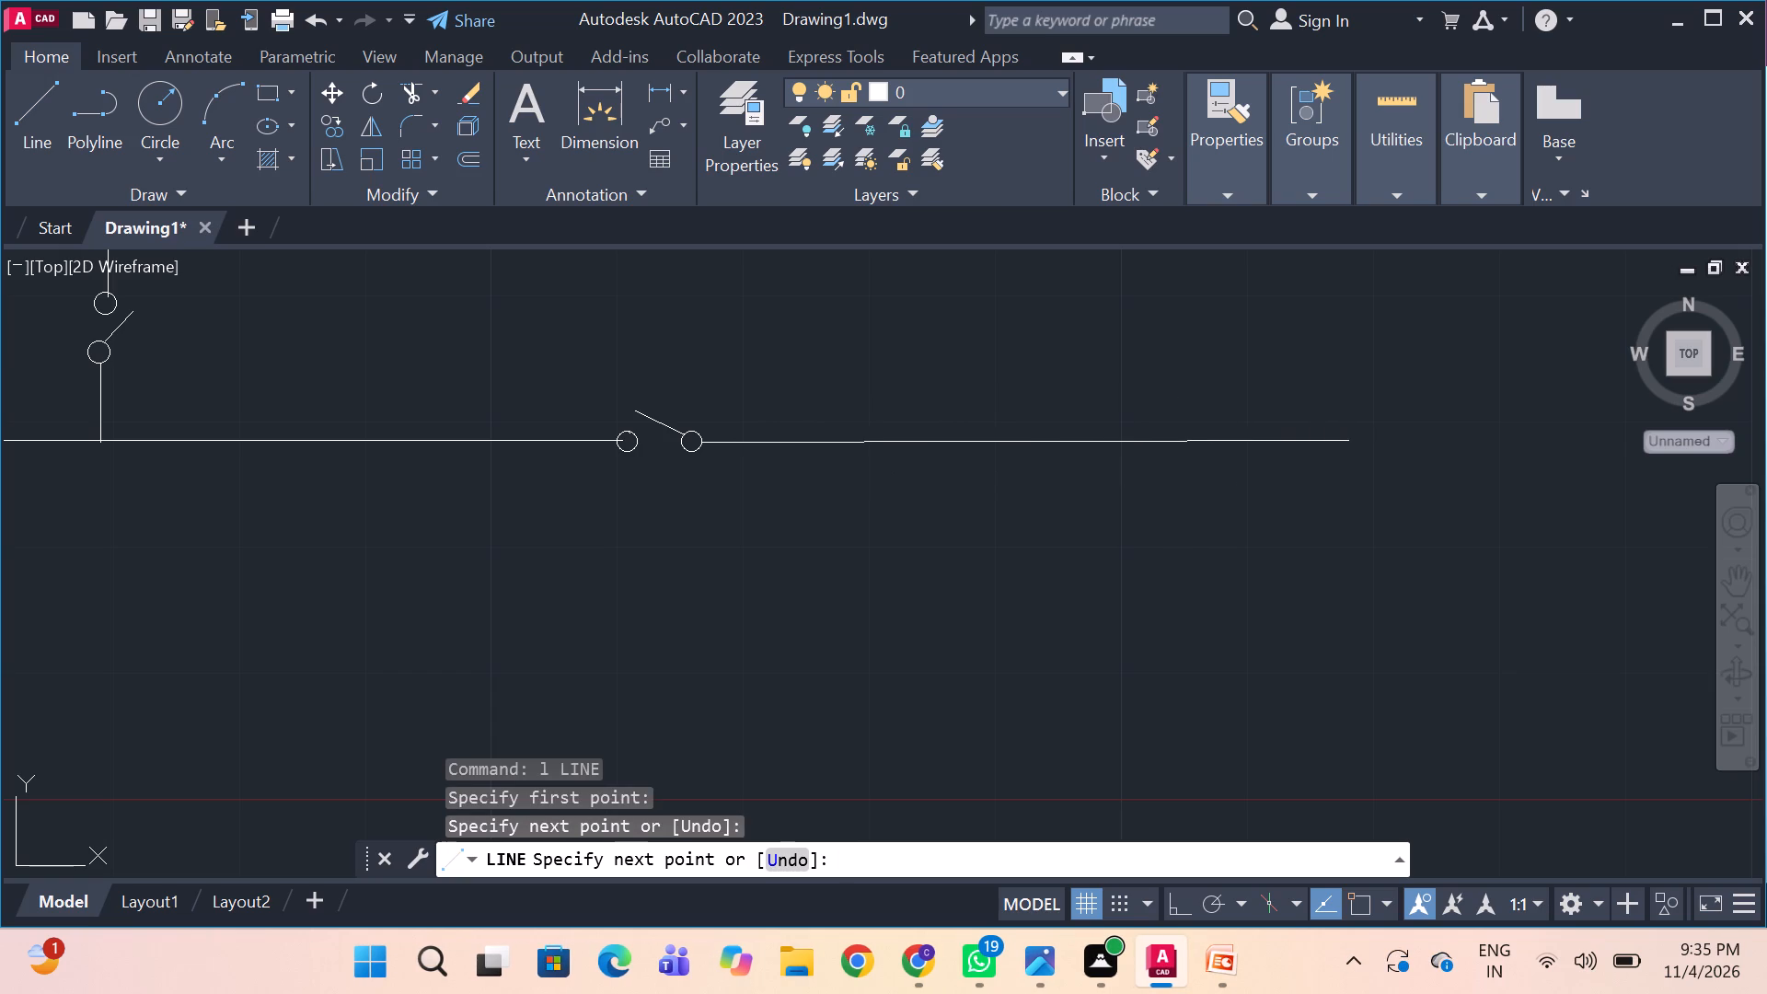
Compare the bus with the reference diagram and stretch the new bus section's free end farther to the right.
key("alt+Tab")
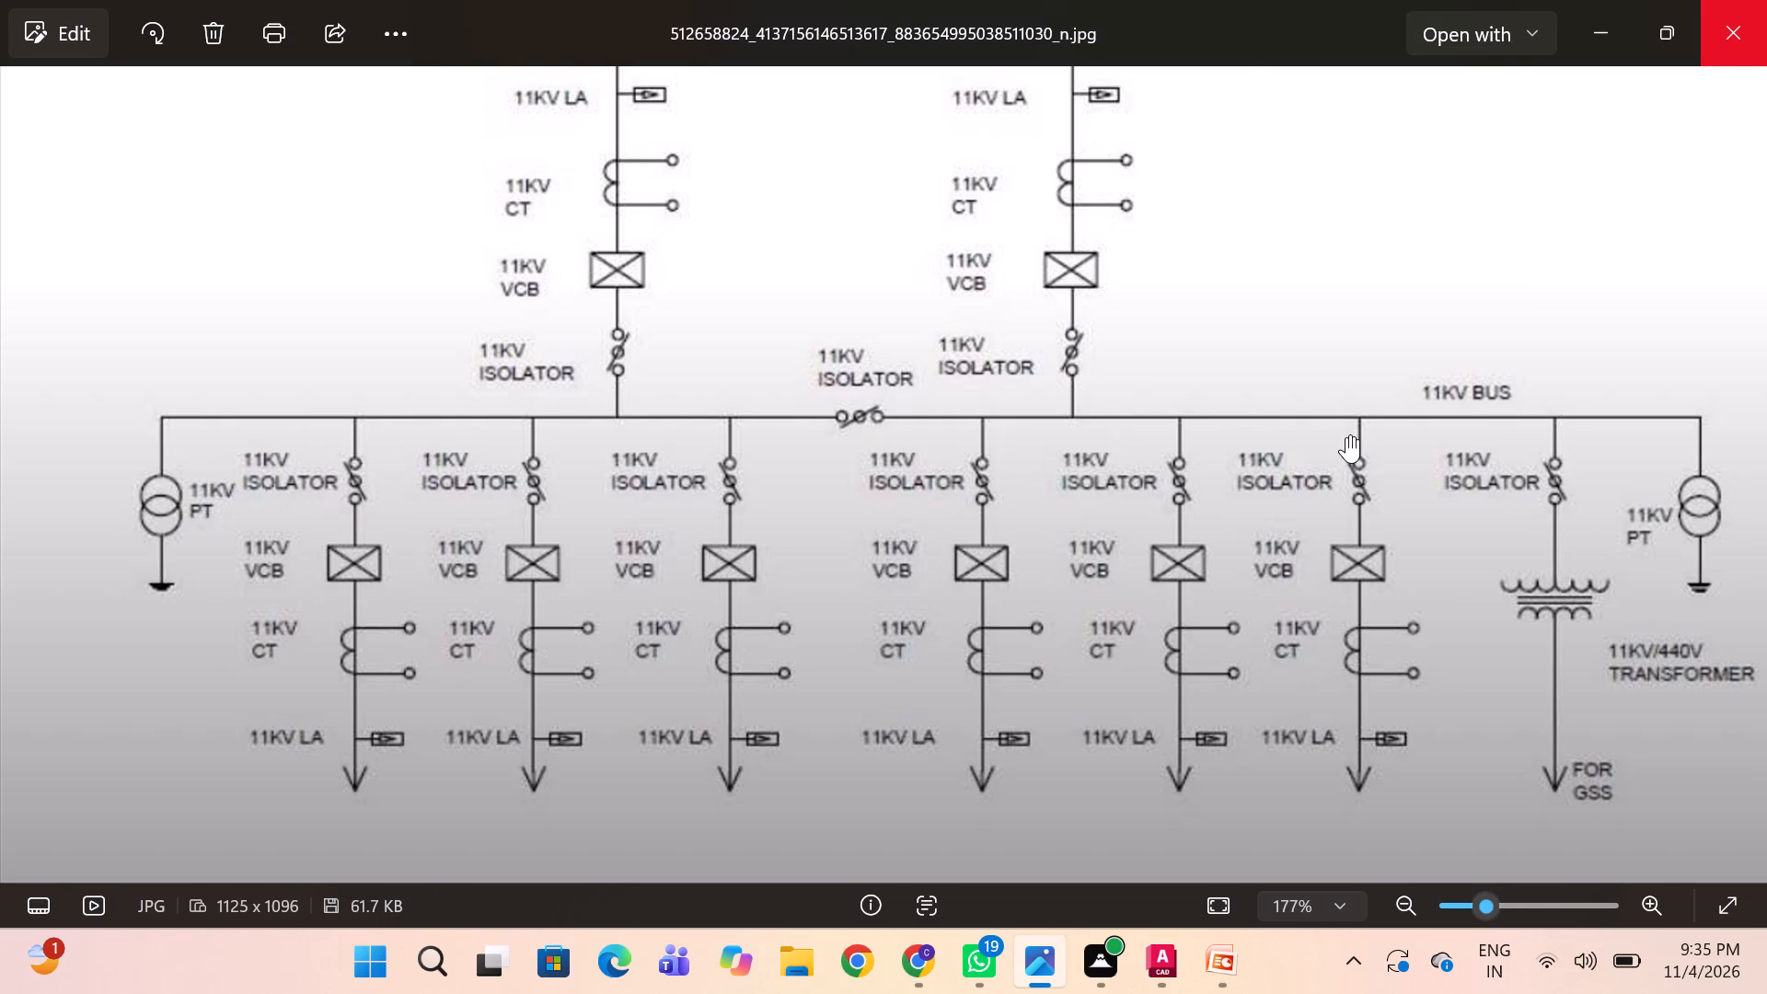
key("alt+Tab")
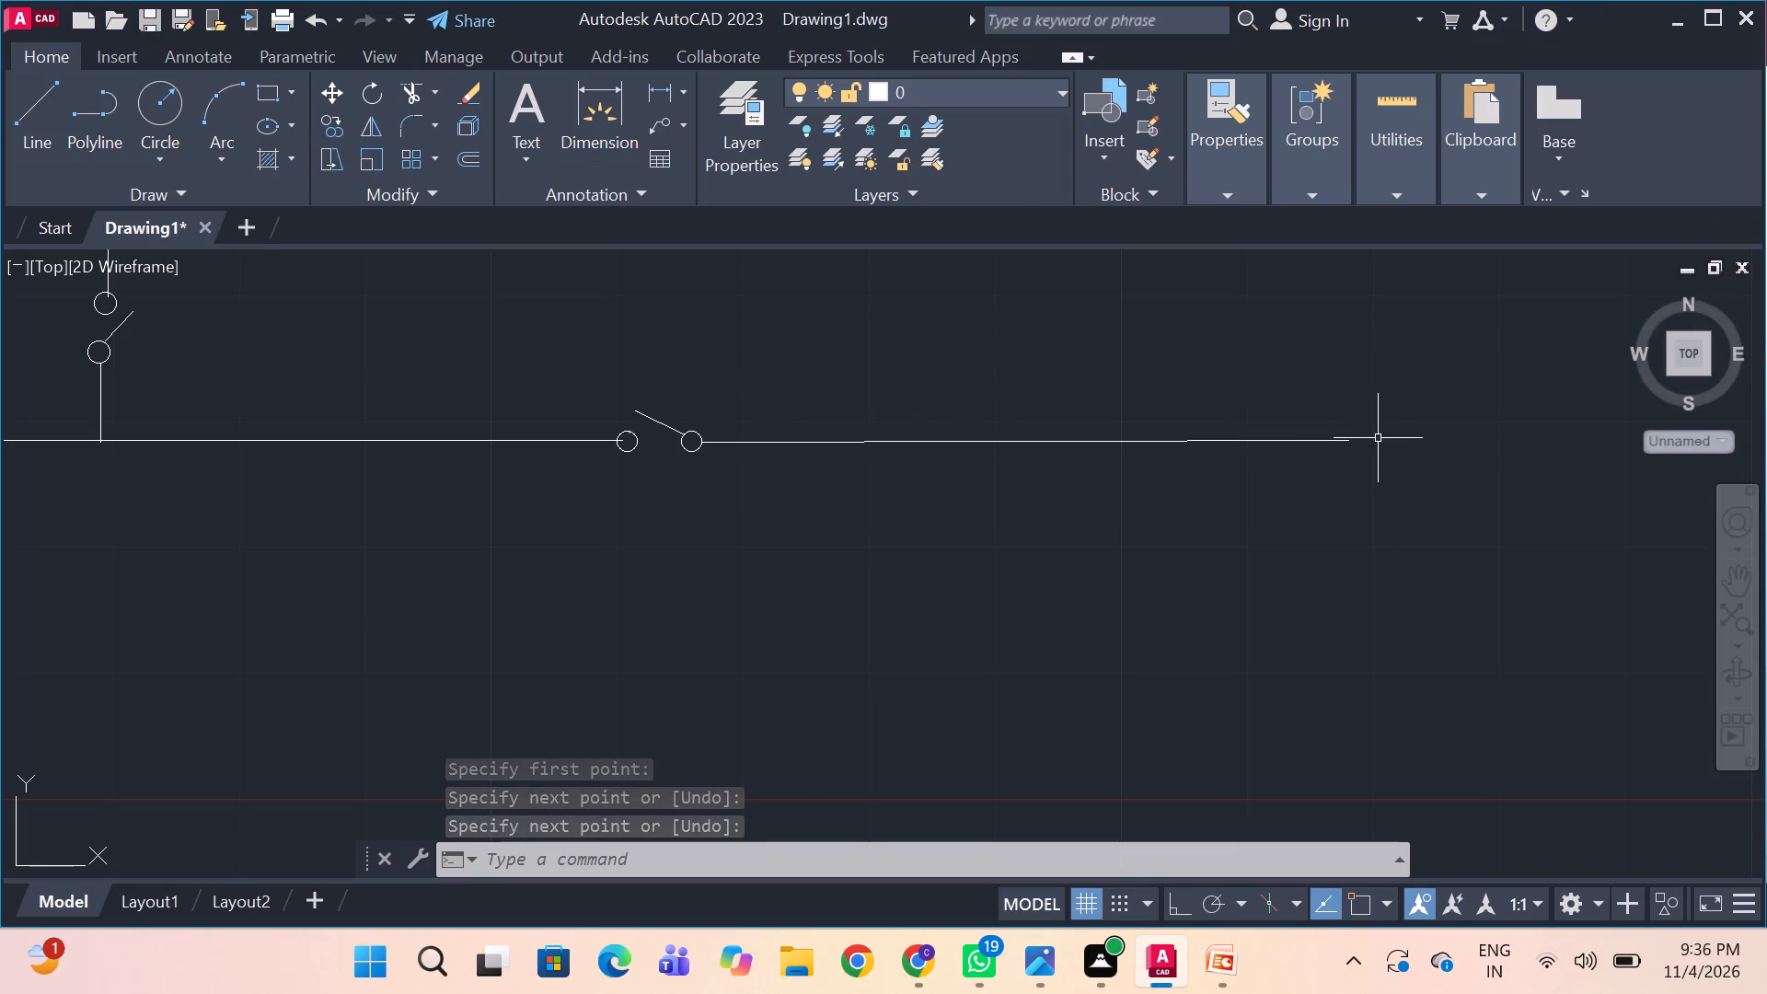
left_click(1349, 441)
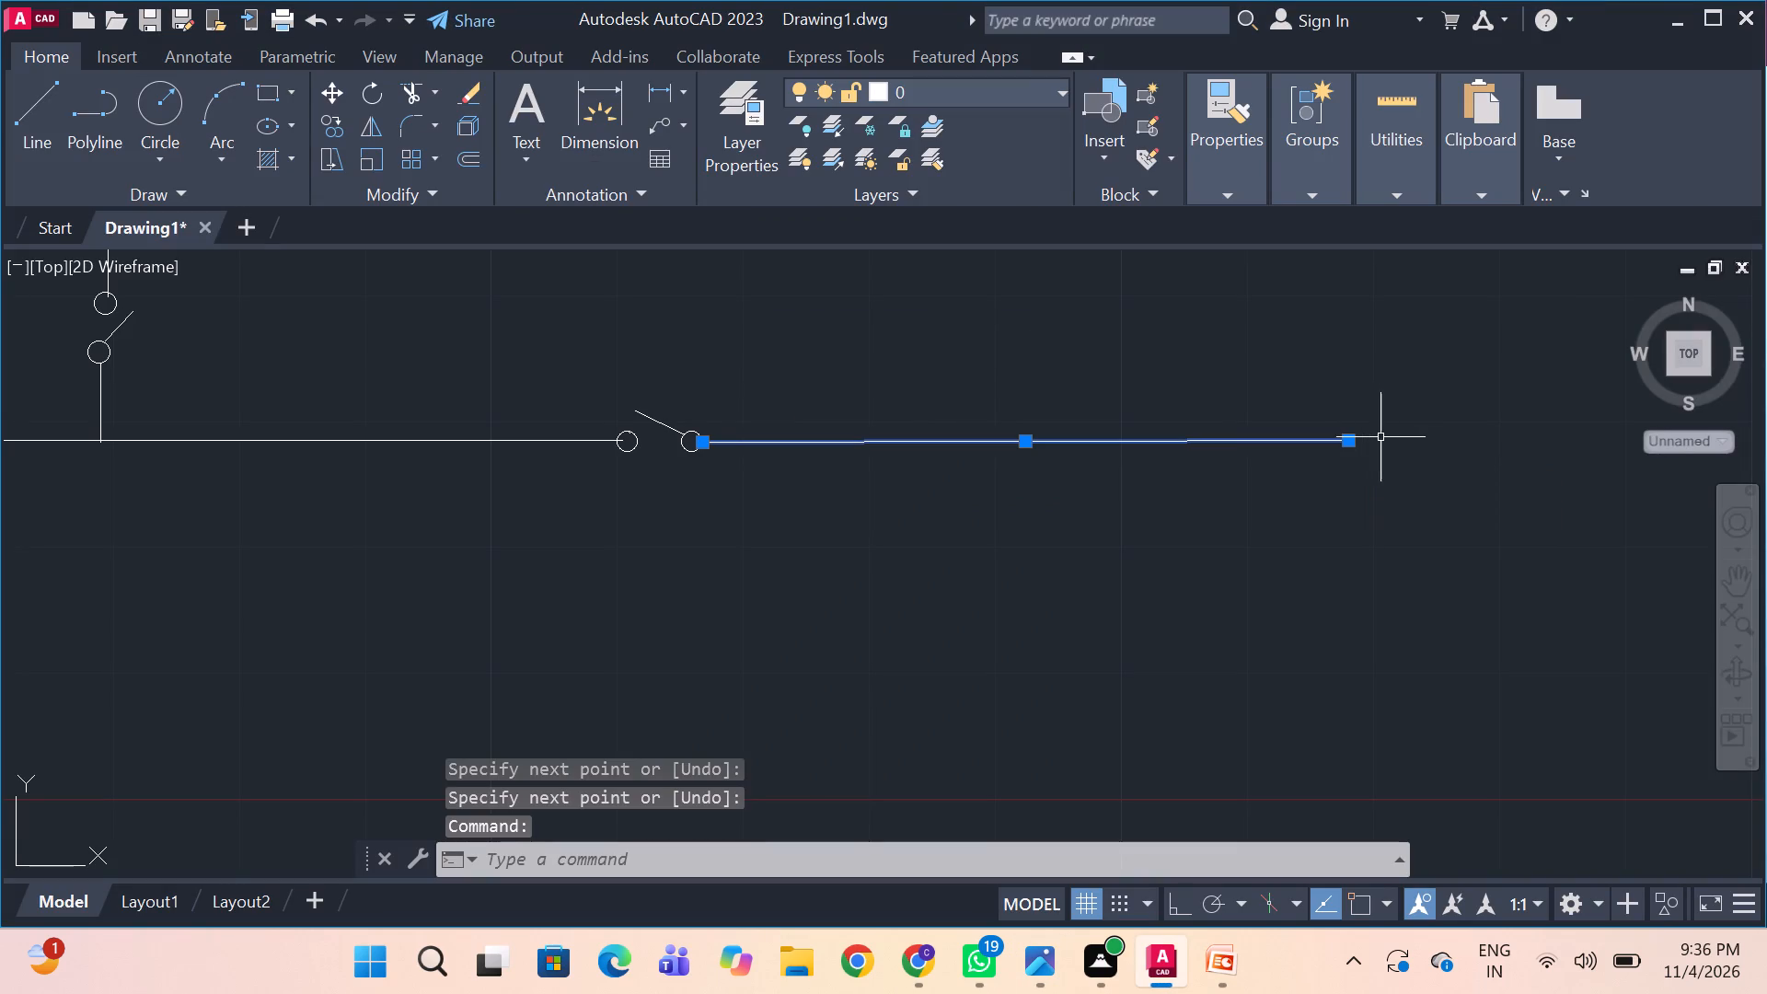
left_click_drag(1352, 445, 1415, 451)
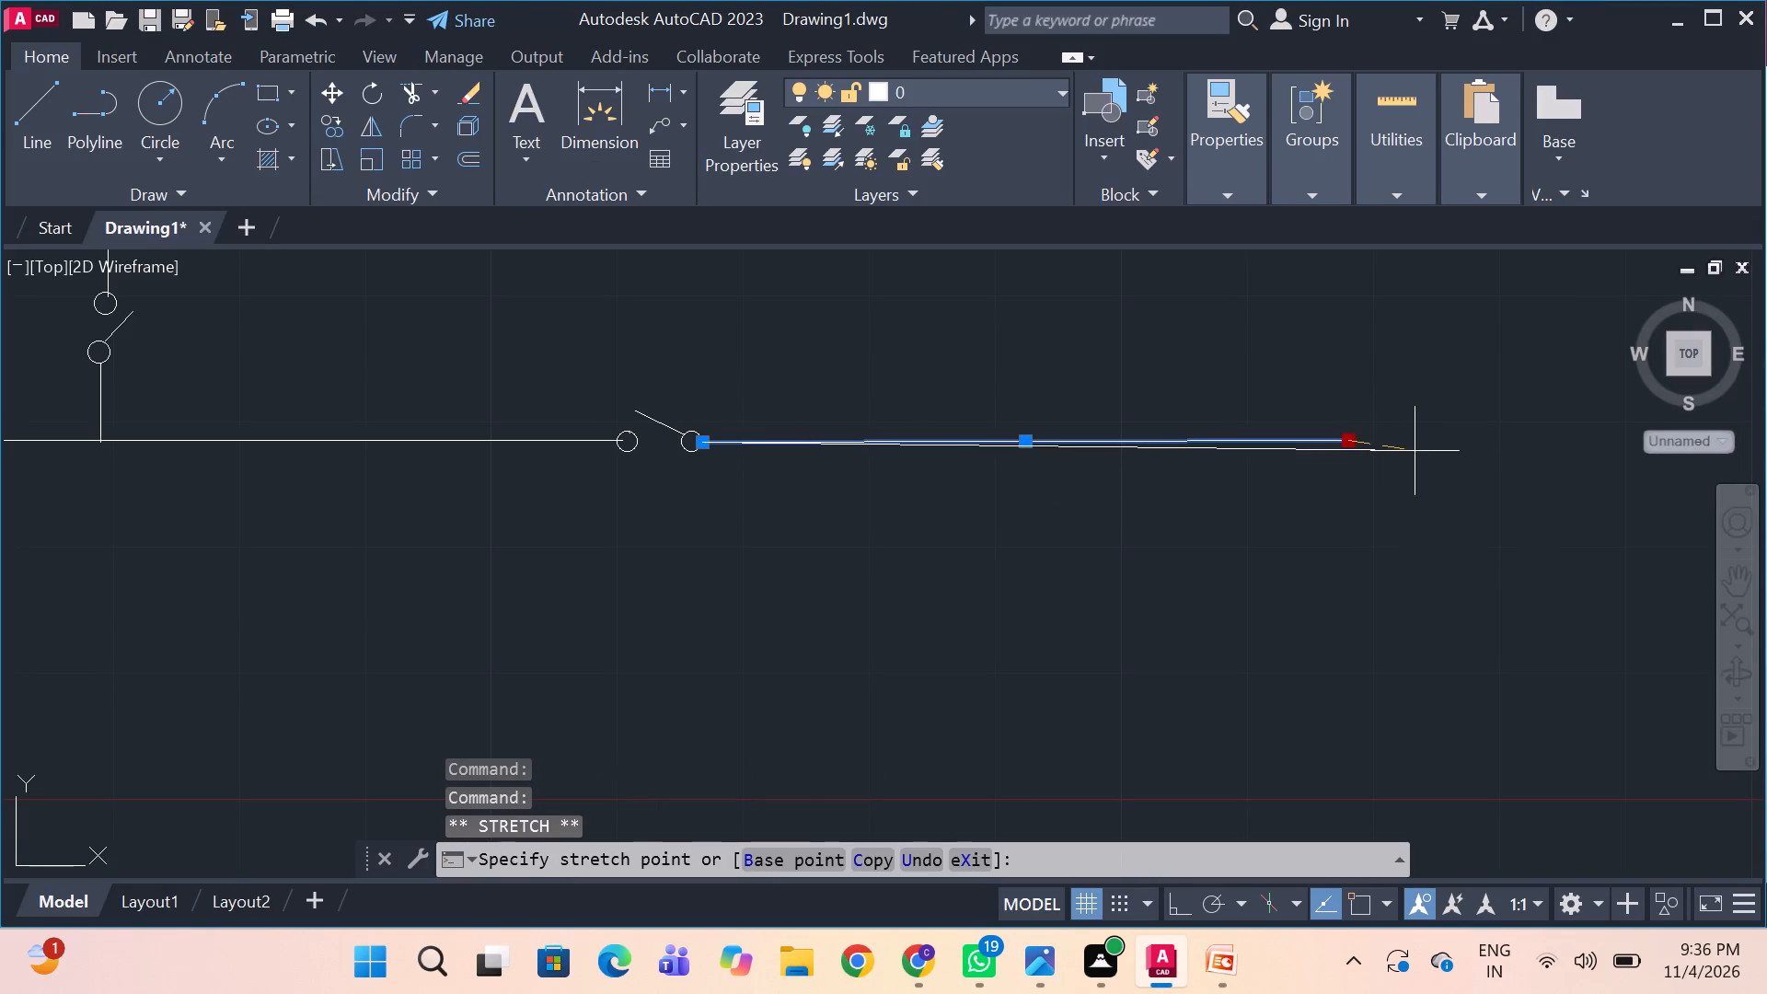
left_click_drag(1415, 451, 1607, 436)
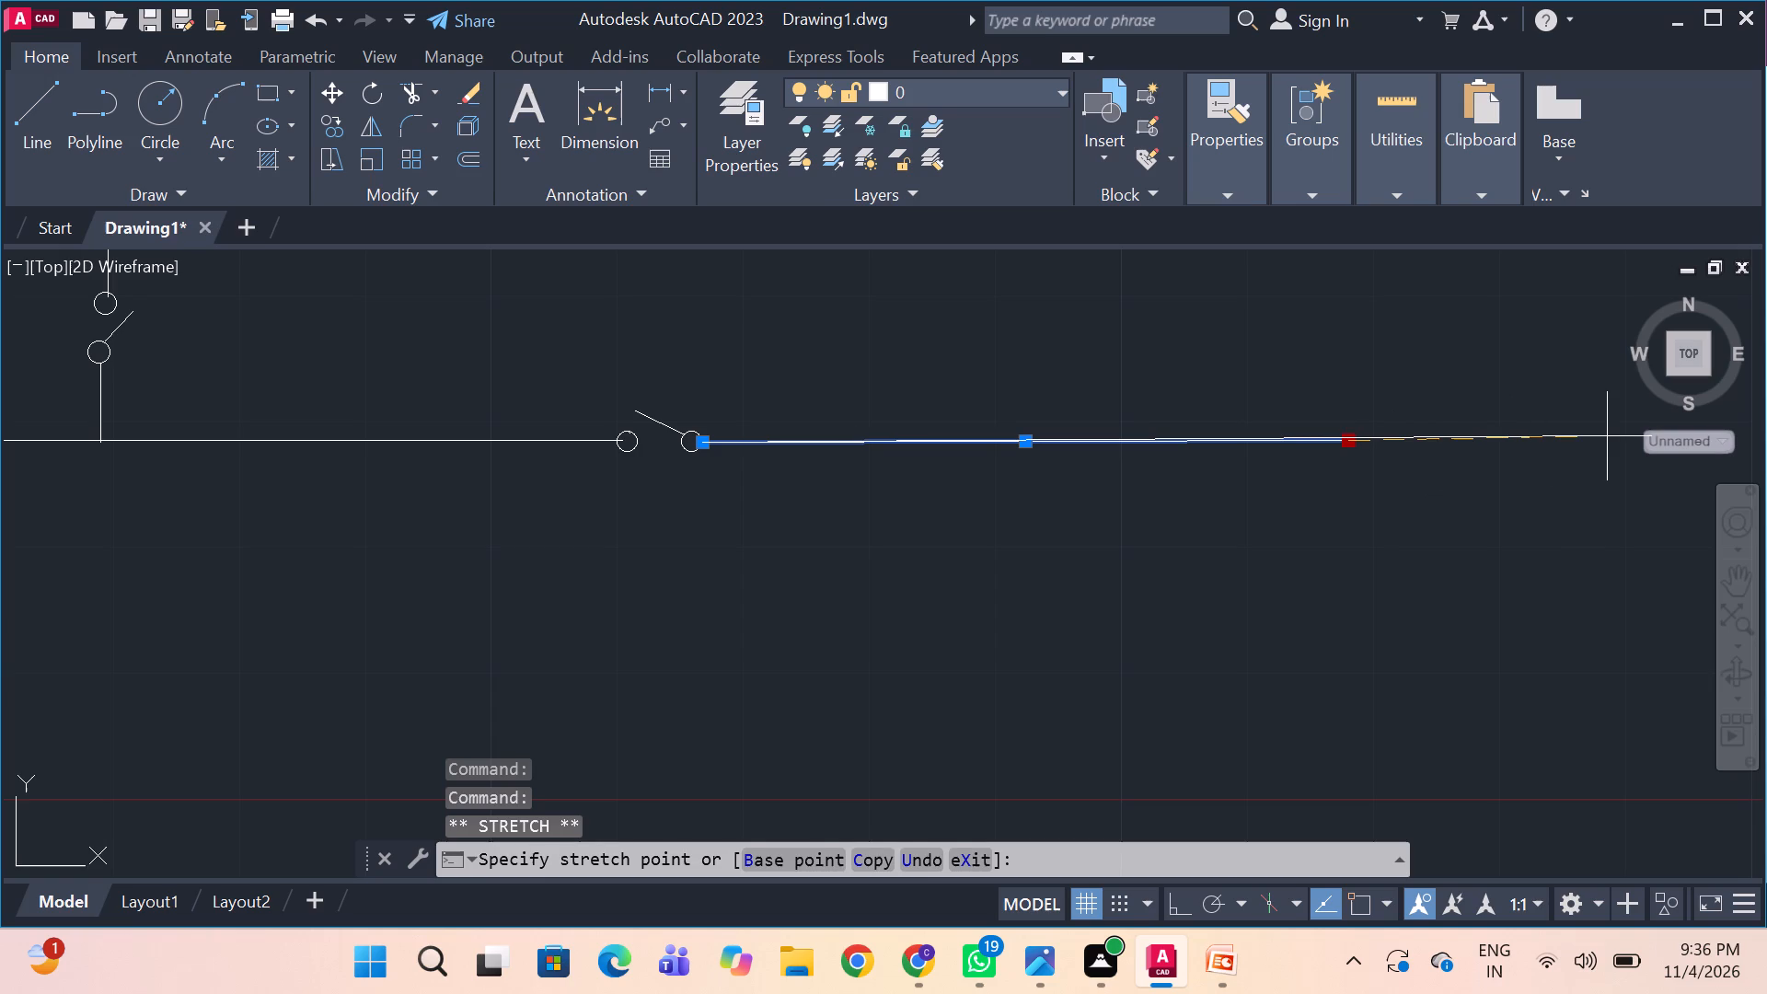
left_click_drag(1607, 436, 1648, 436)
left_click(1648, 437)
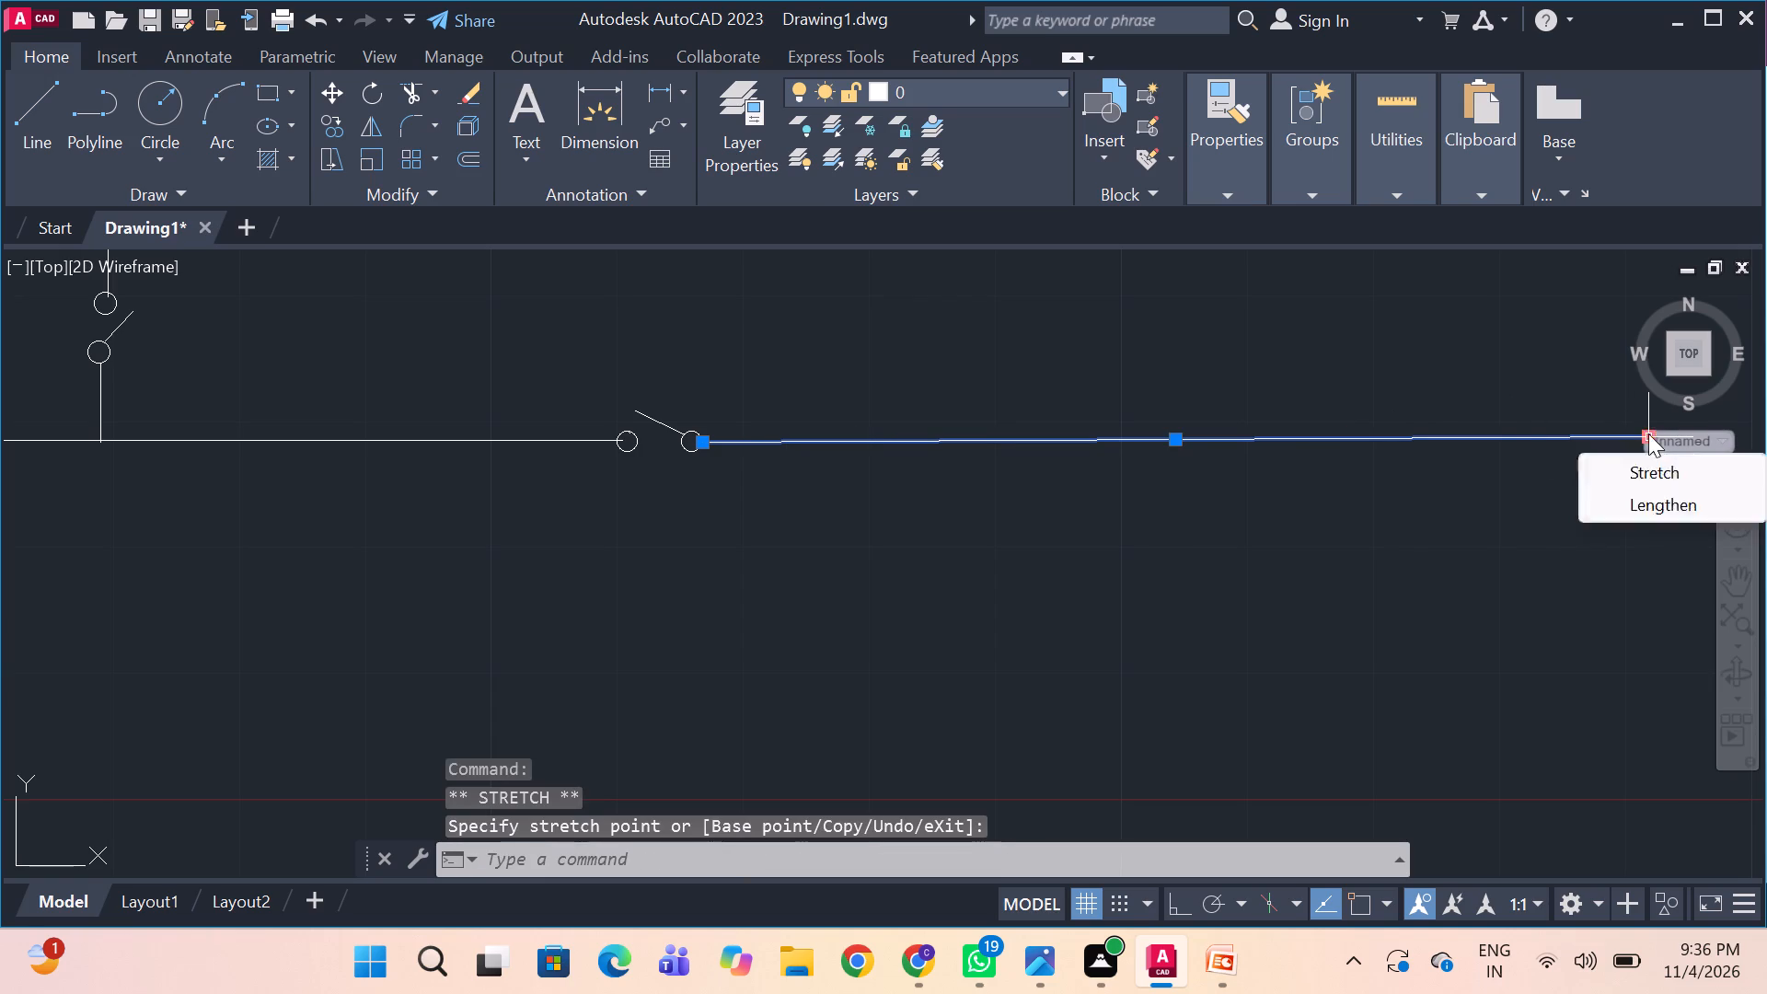
key("alt+Tab")
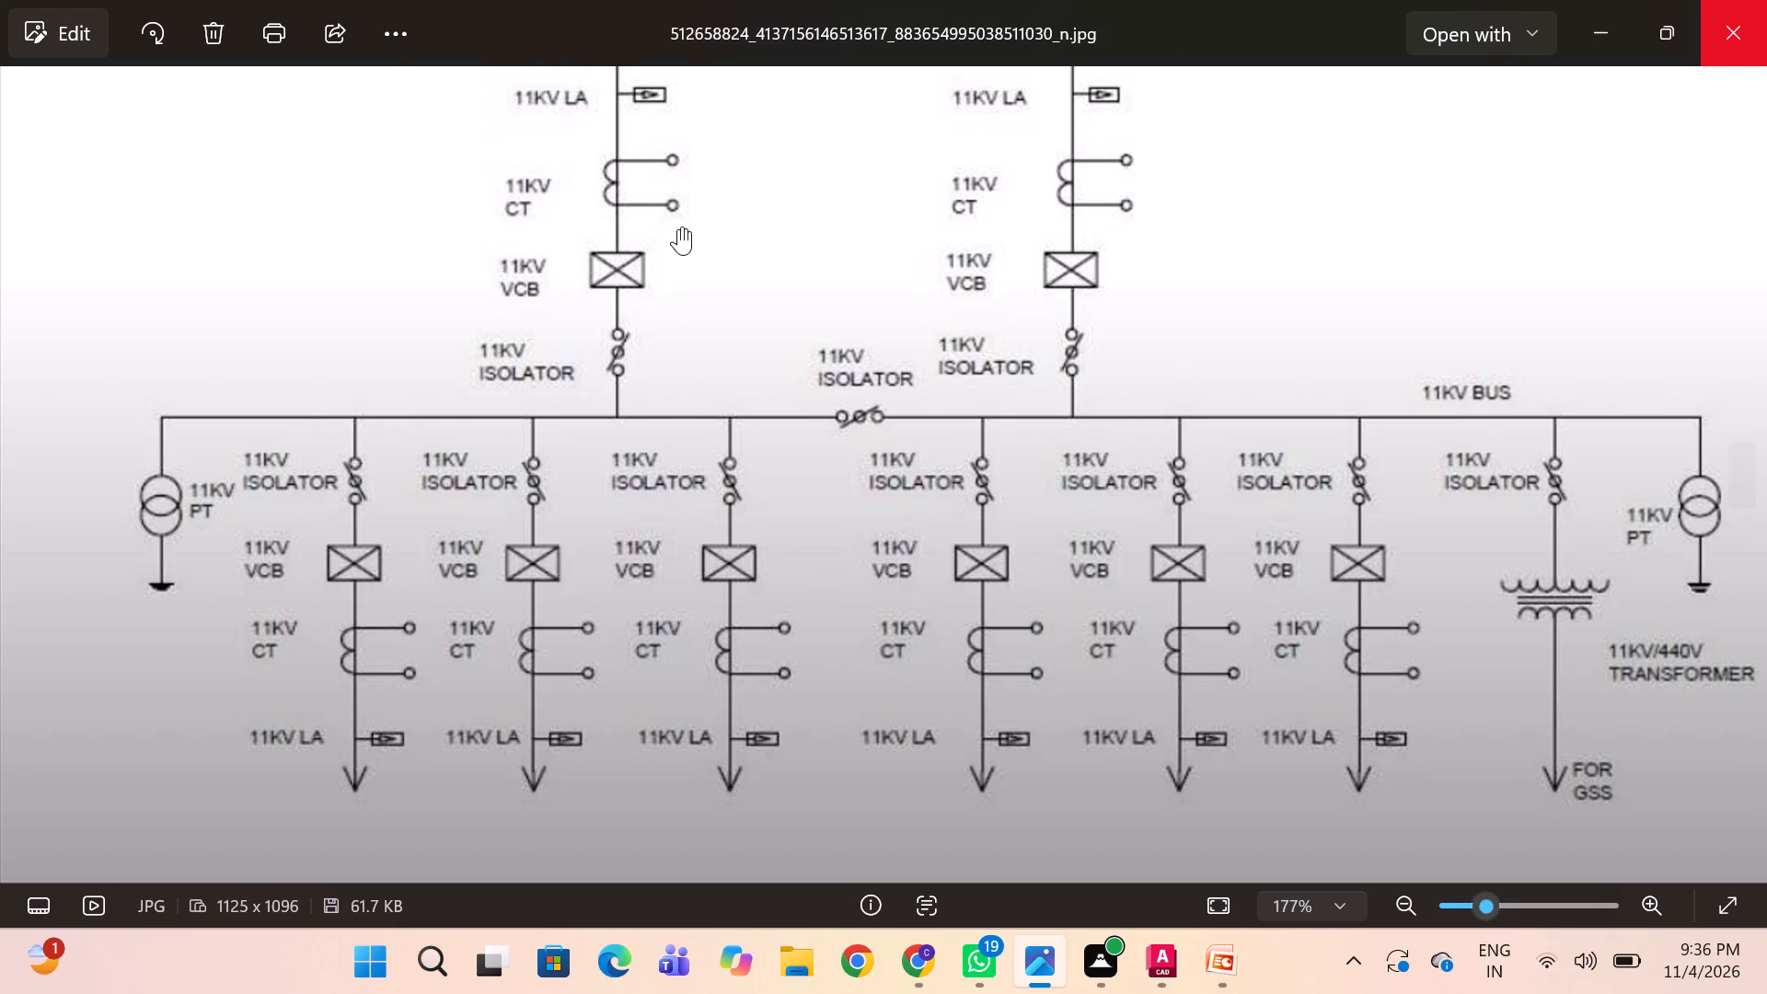
key("alt+Tab")
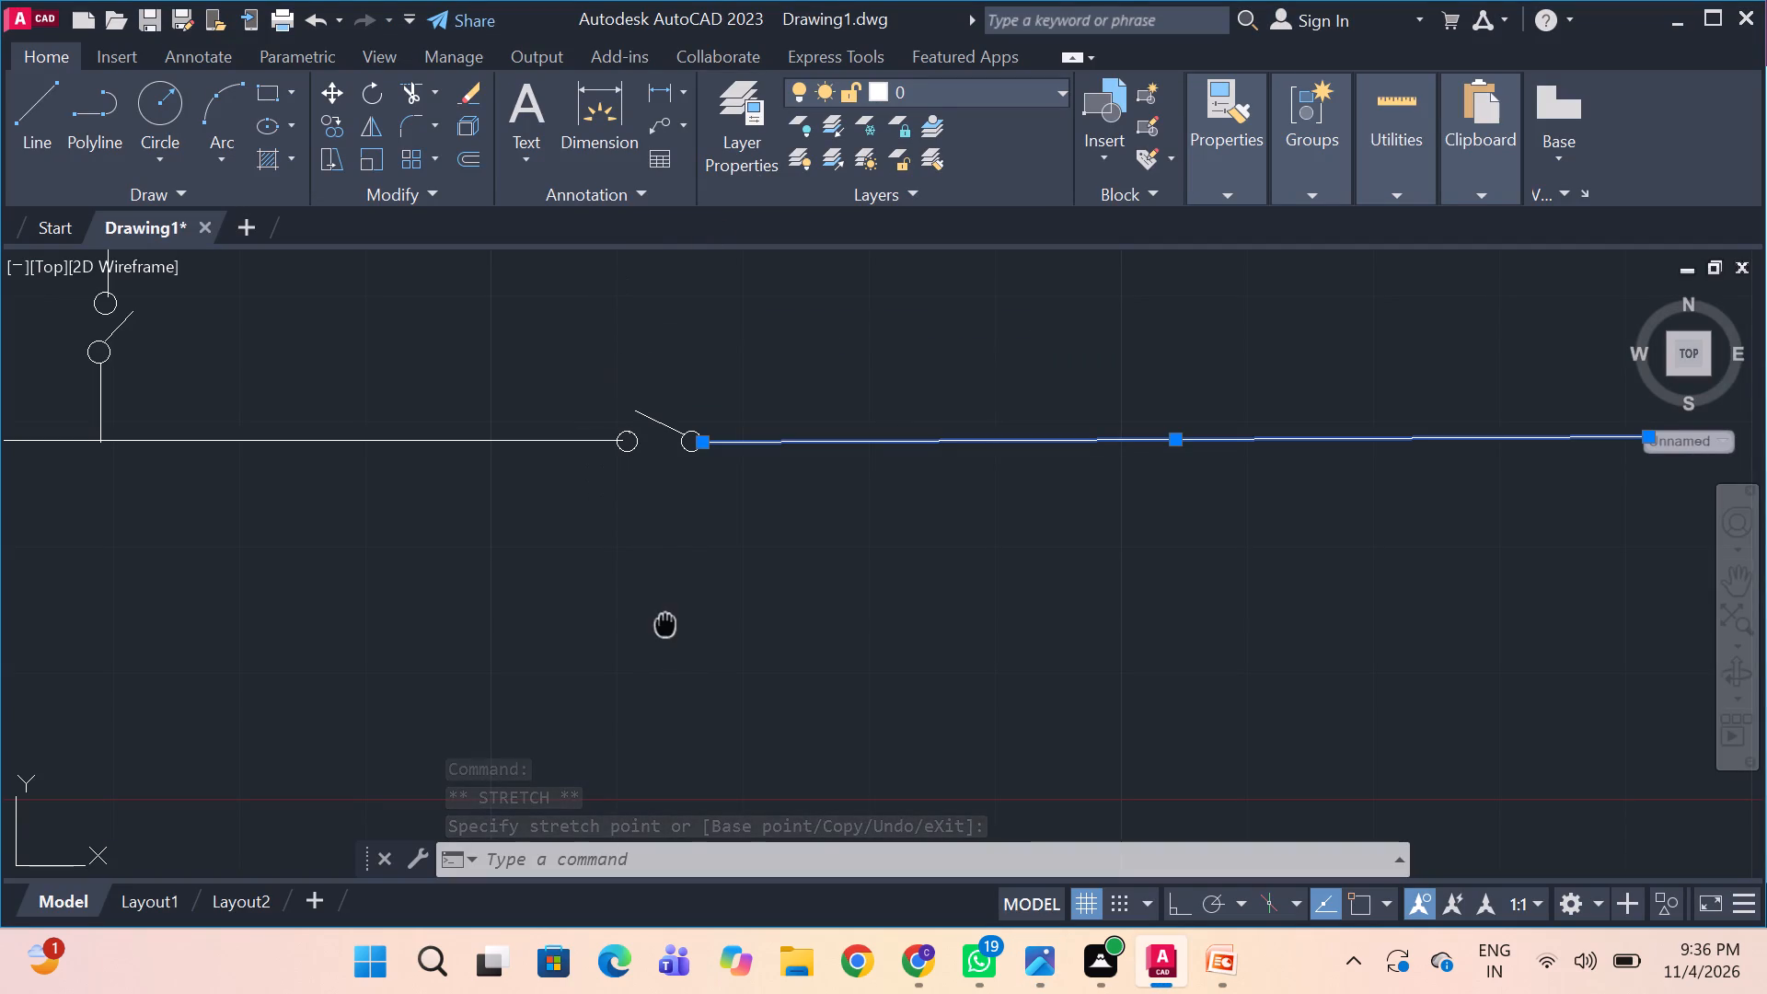
Draw two tiny line segments beside the UCS origin, away from the diagram.
middle_click(665, 624)
key("space")
middle_click_drag(578, 635, 715, 530)
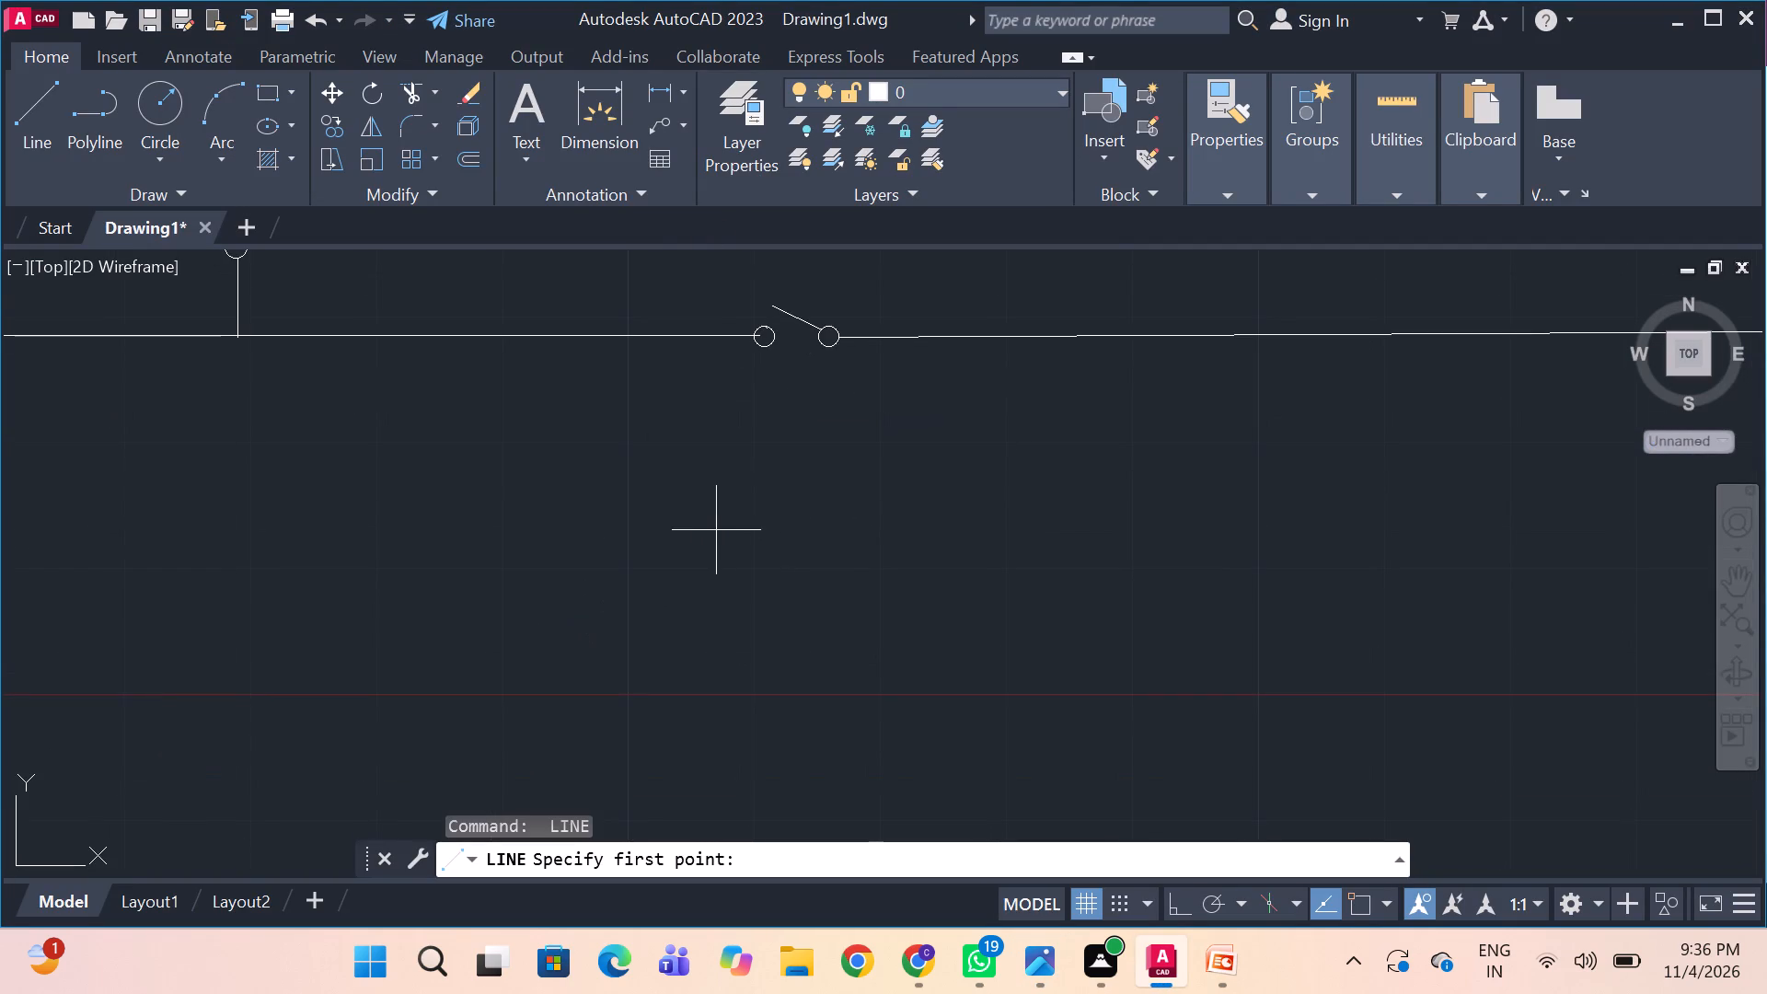
scroll(716, 530, "down", 3)
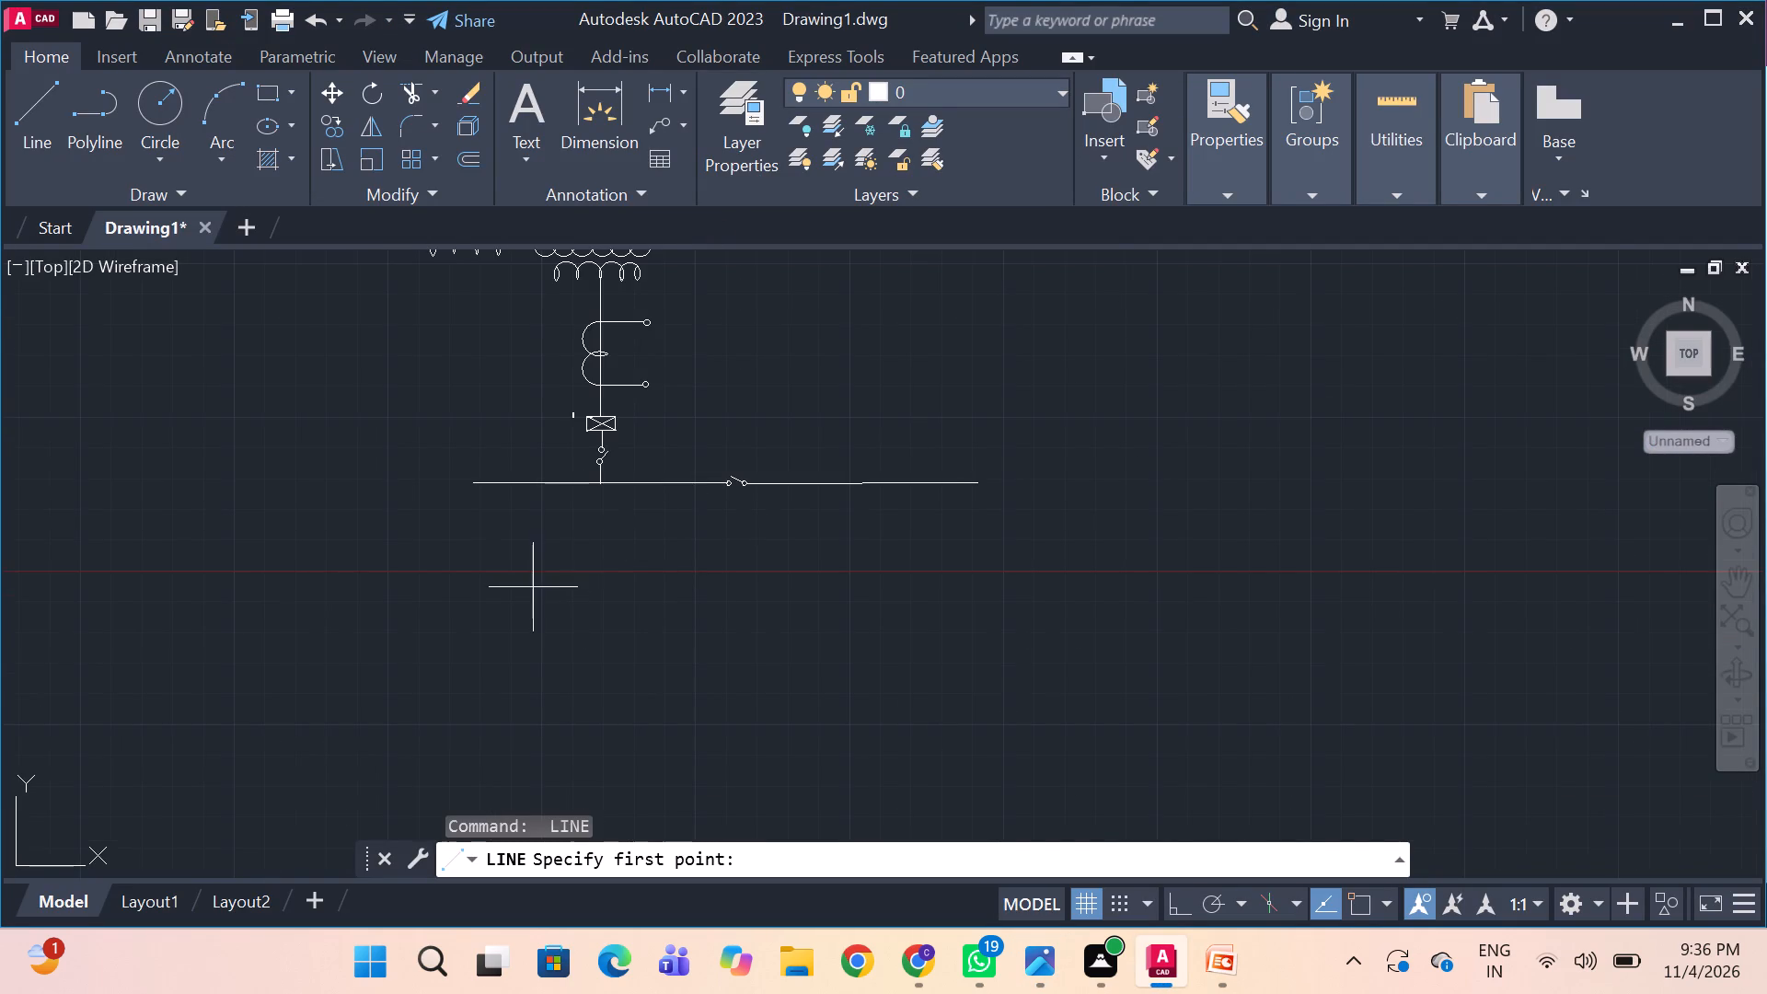
middle_click_drag(533, 579, 985, 644)
middle_click_drag(664, 558, 991, 624)
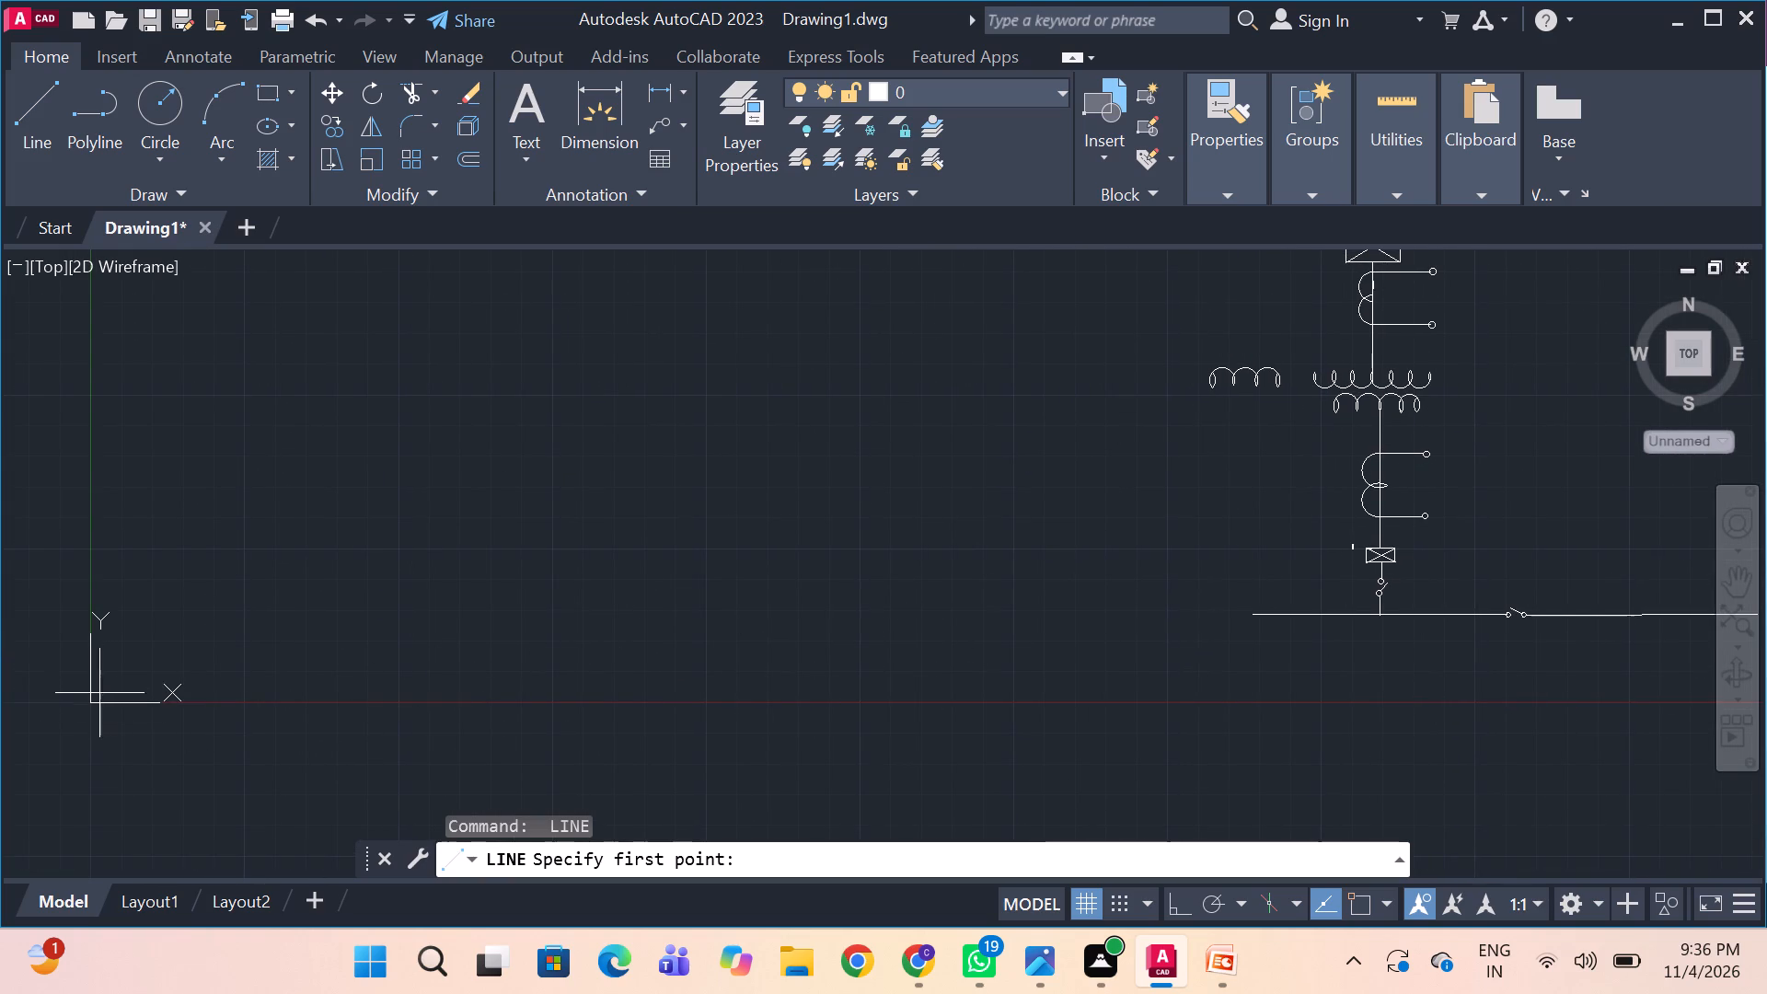
left_click(98, 709)
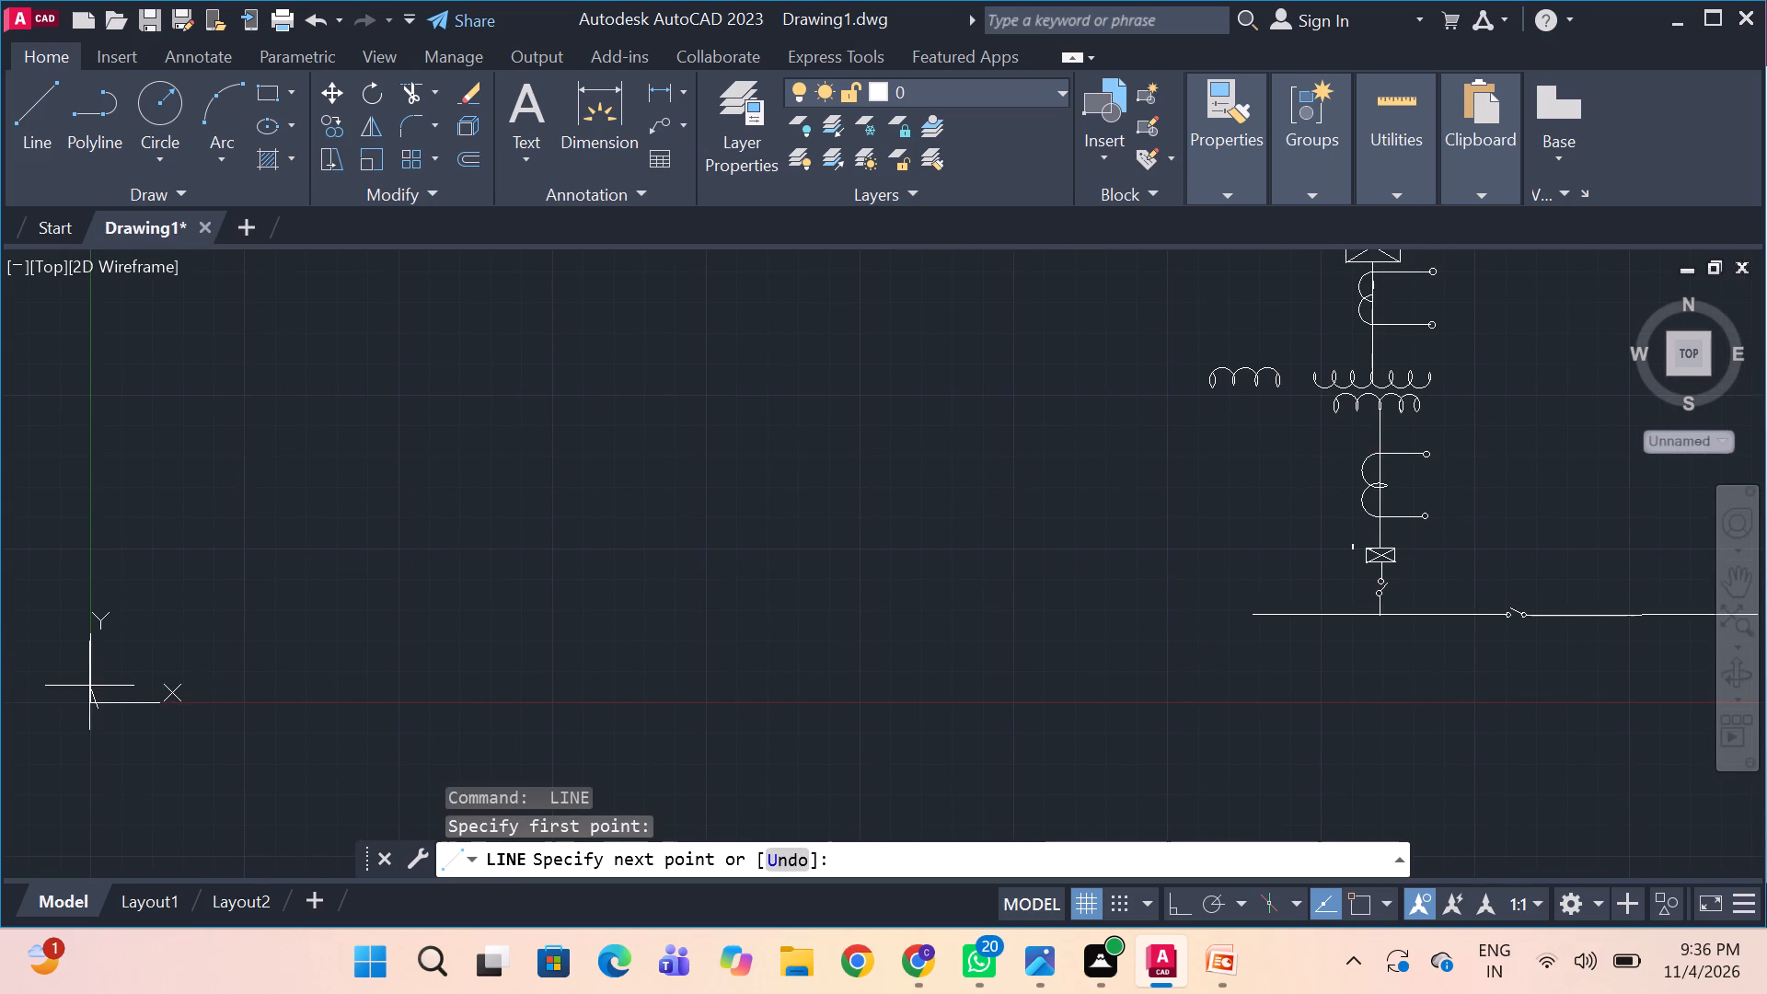
left_click(96, 704)
key("space")
key("space")
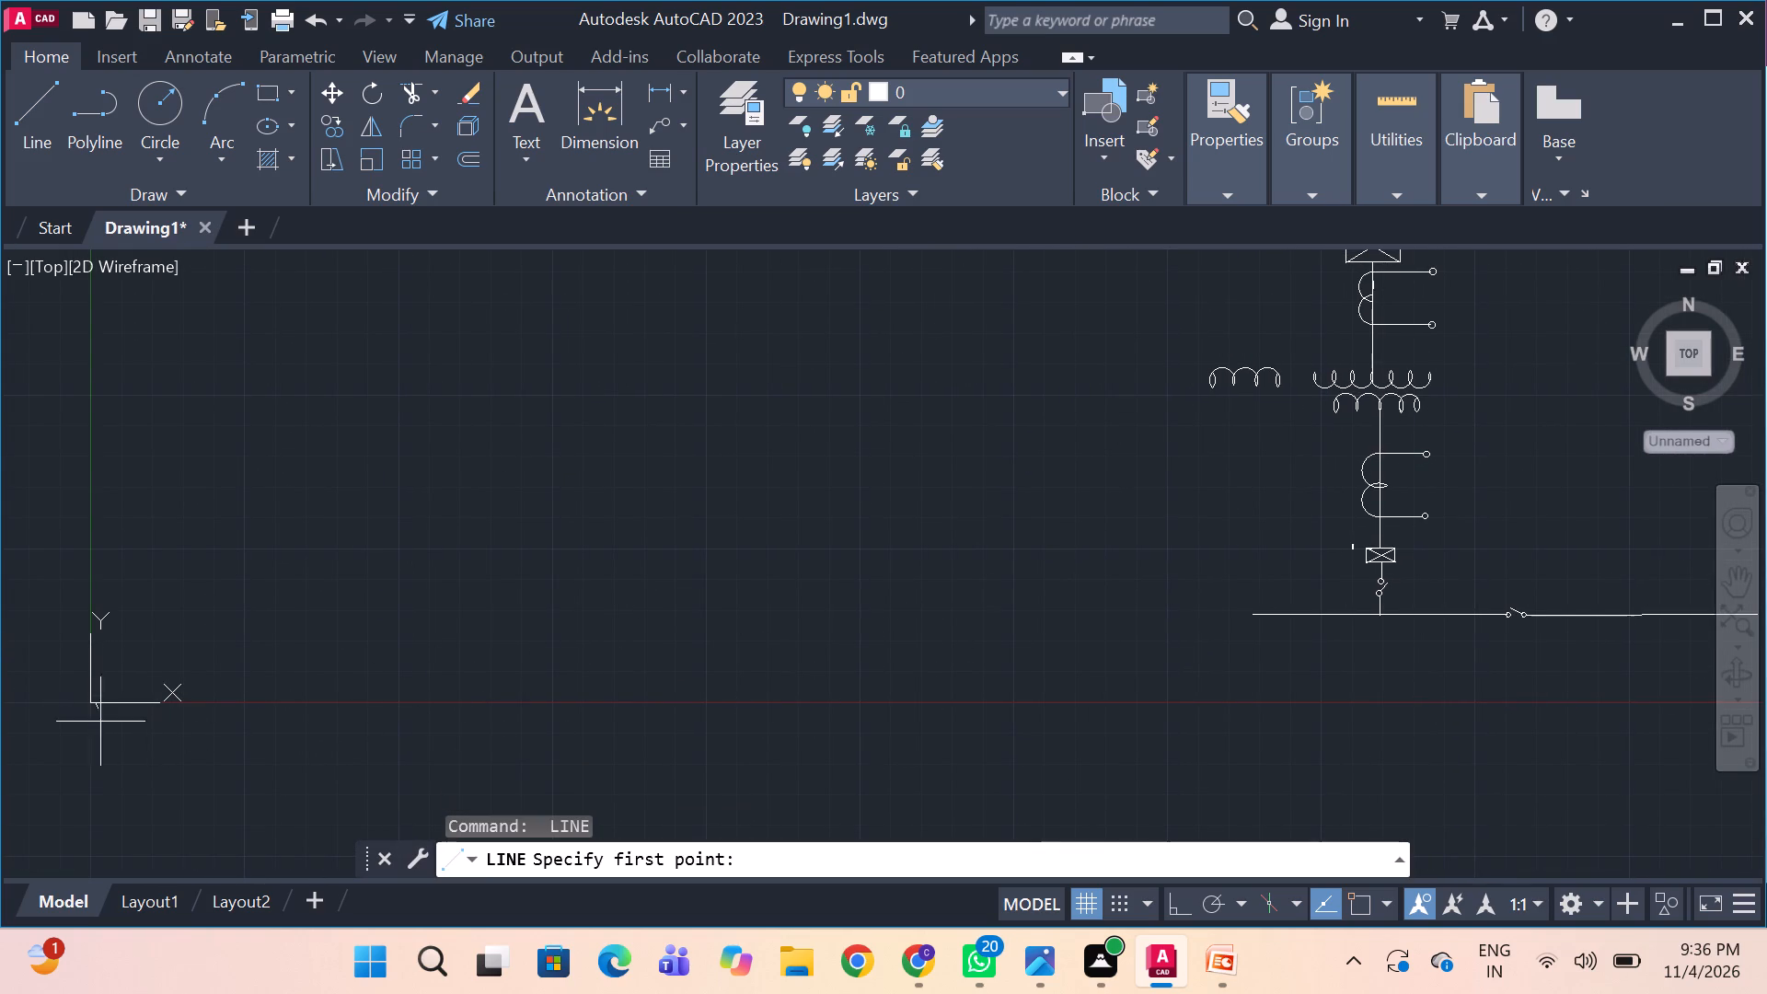
left_click(92, 660)
left_click(99, 686)
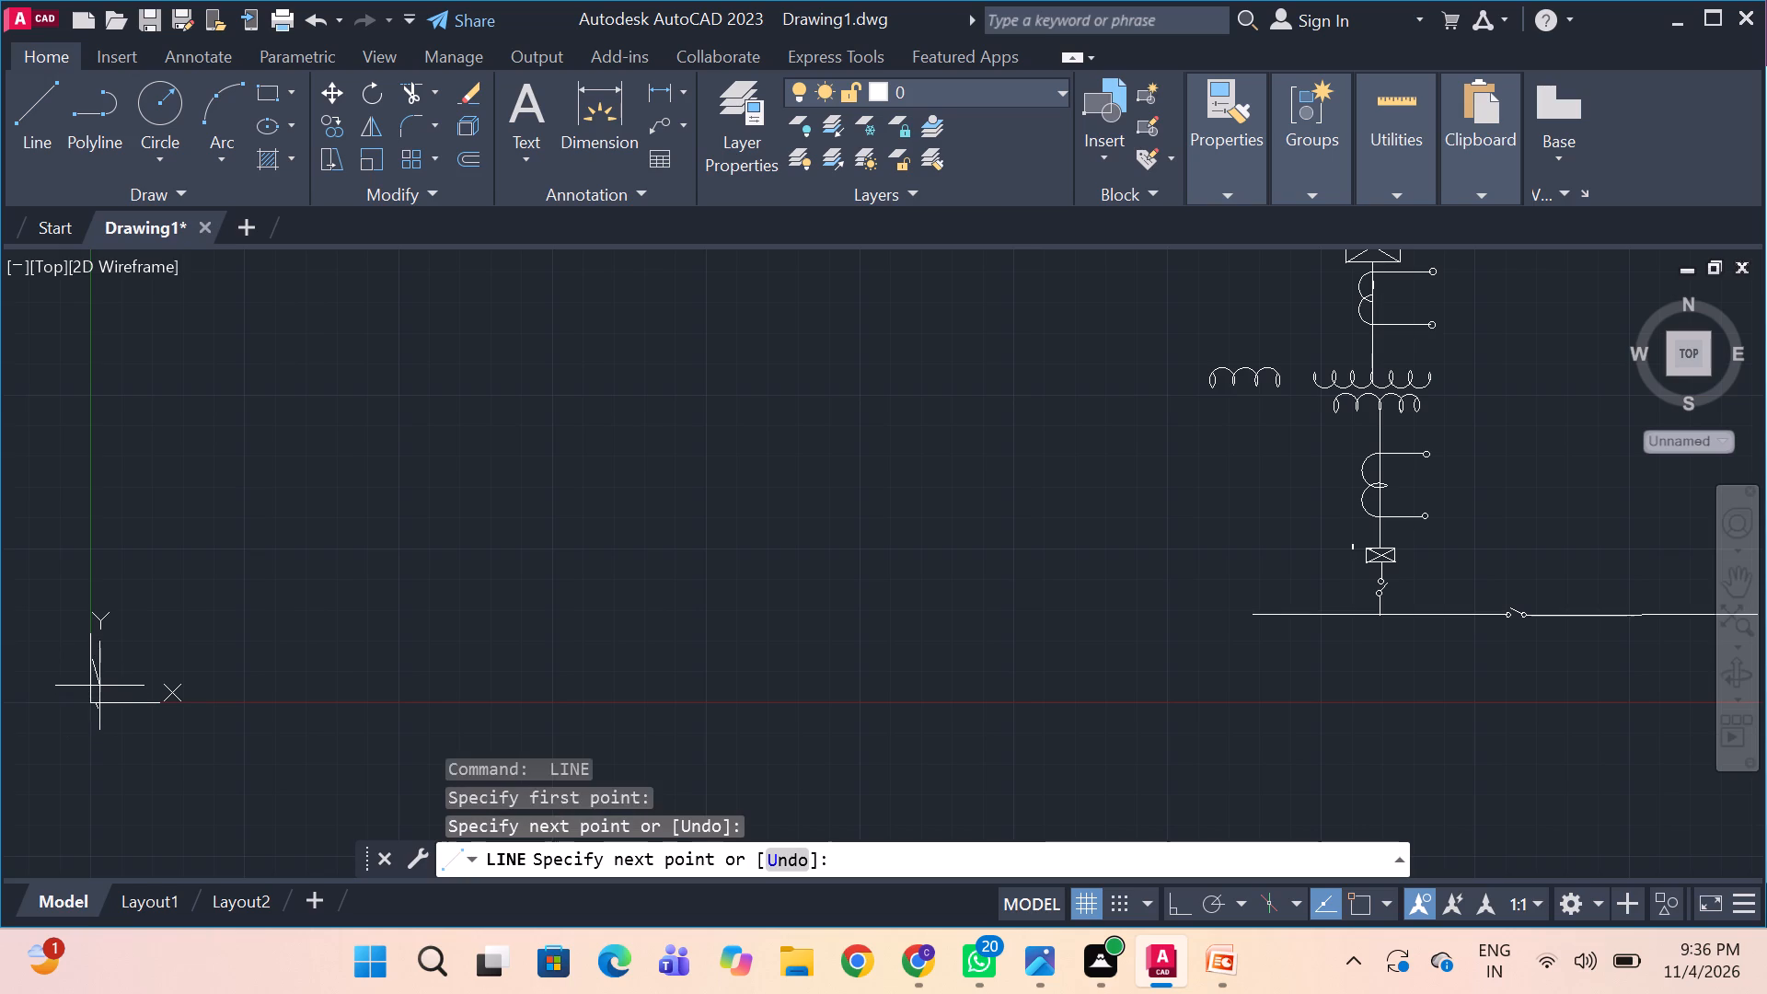
key("space")
key("Escape")
key("Escape")
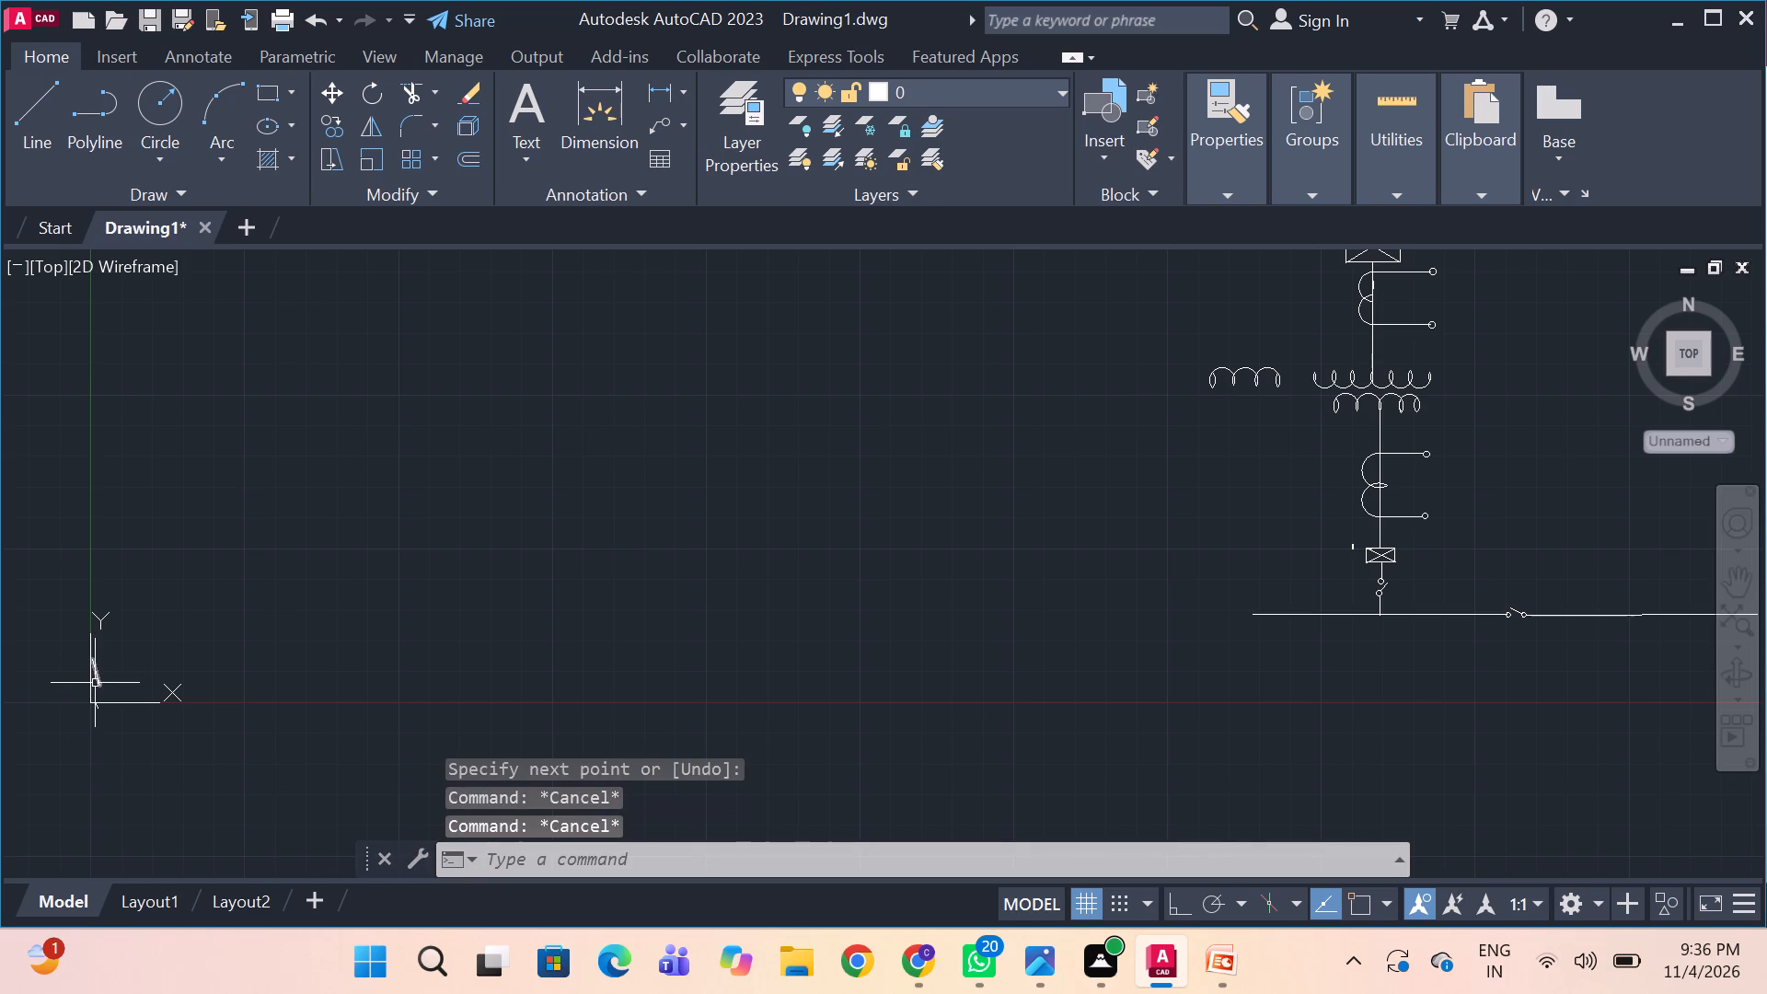
key("Escape")
Move the UCS origin farther down and to the left, away from the single-line diagram.
left_click(140, 700)
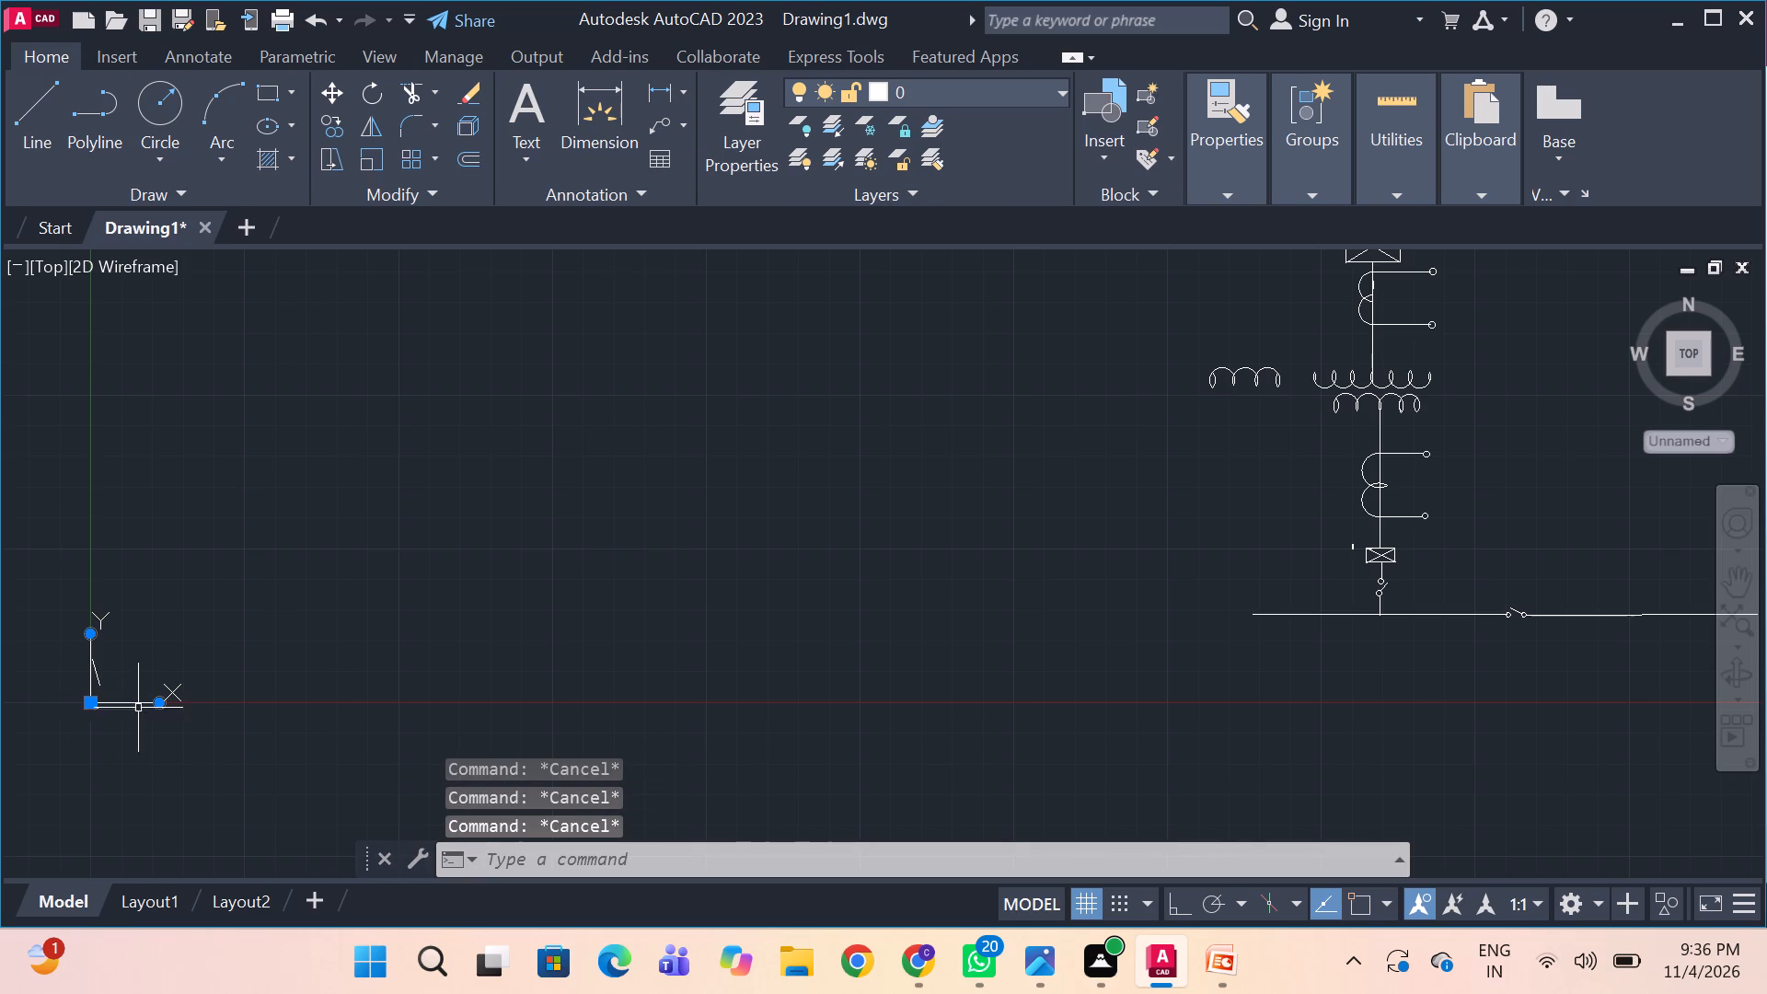
left_click_drag(91, 703, 92, 724)
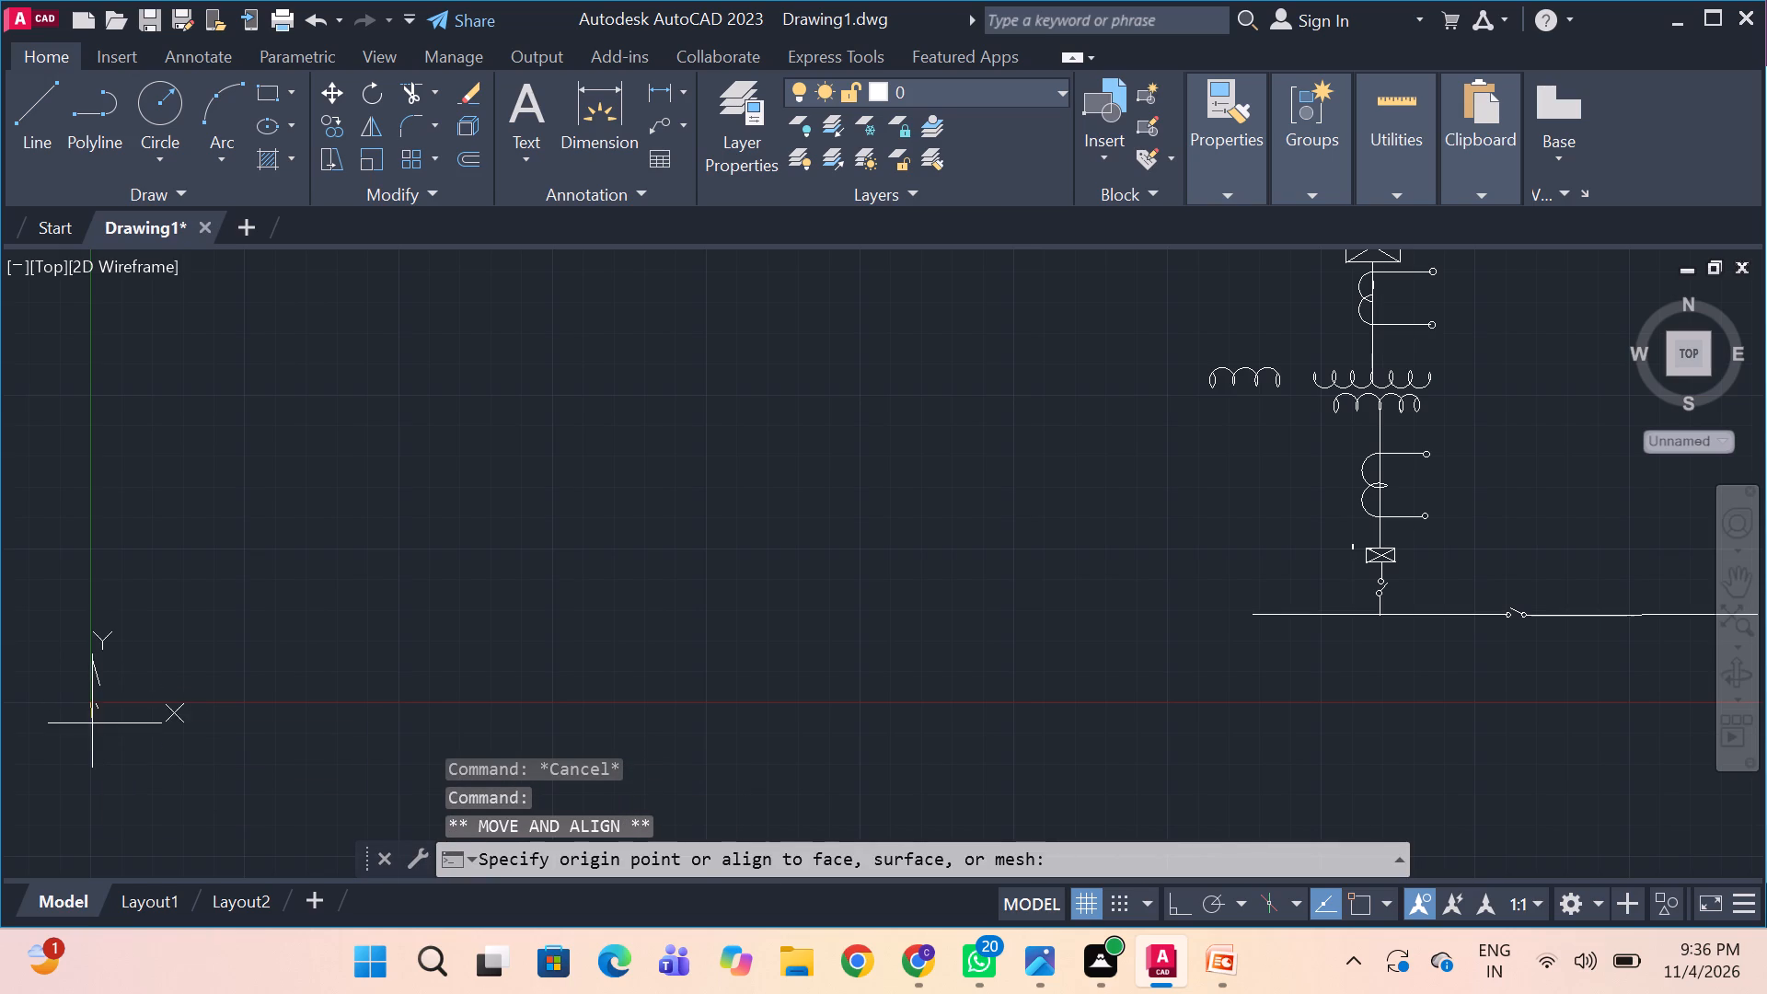
left_click_drag(92, 724, 42, 893)
left_click(41, 896)
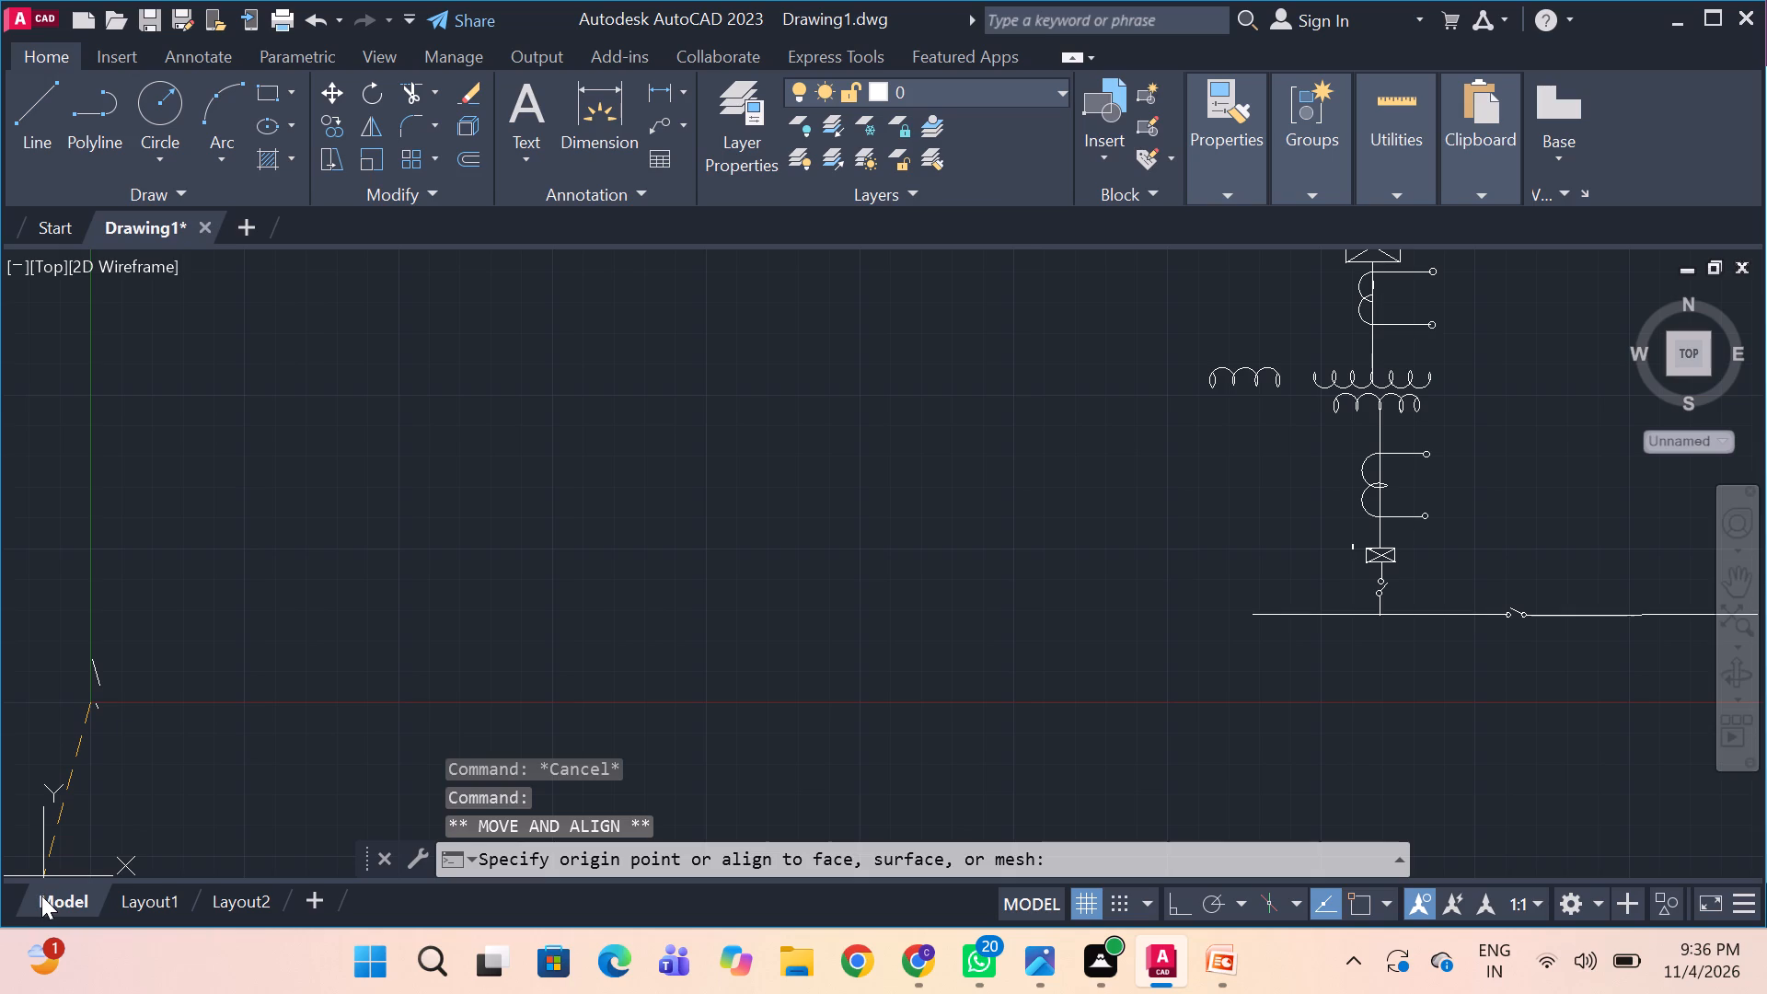
double_click(40, 894)
left_click(36, 835)
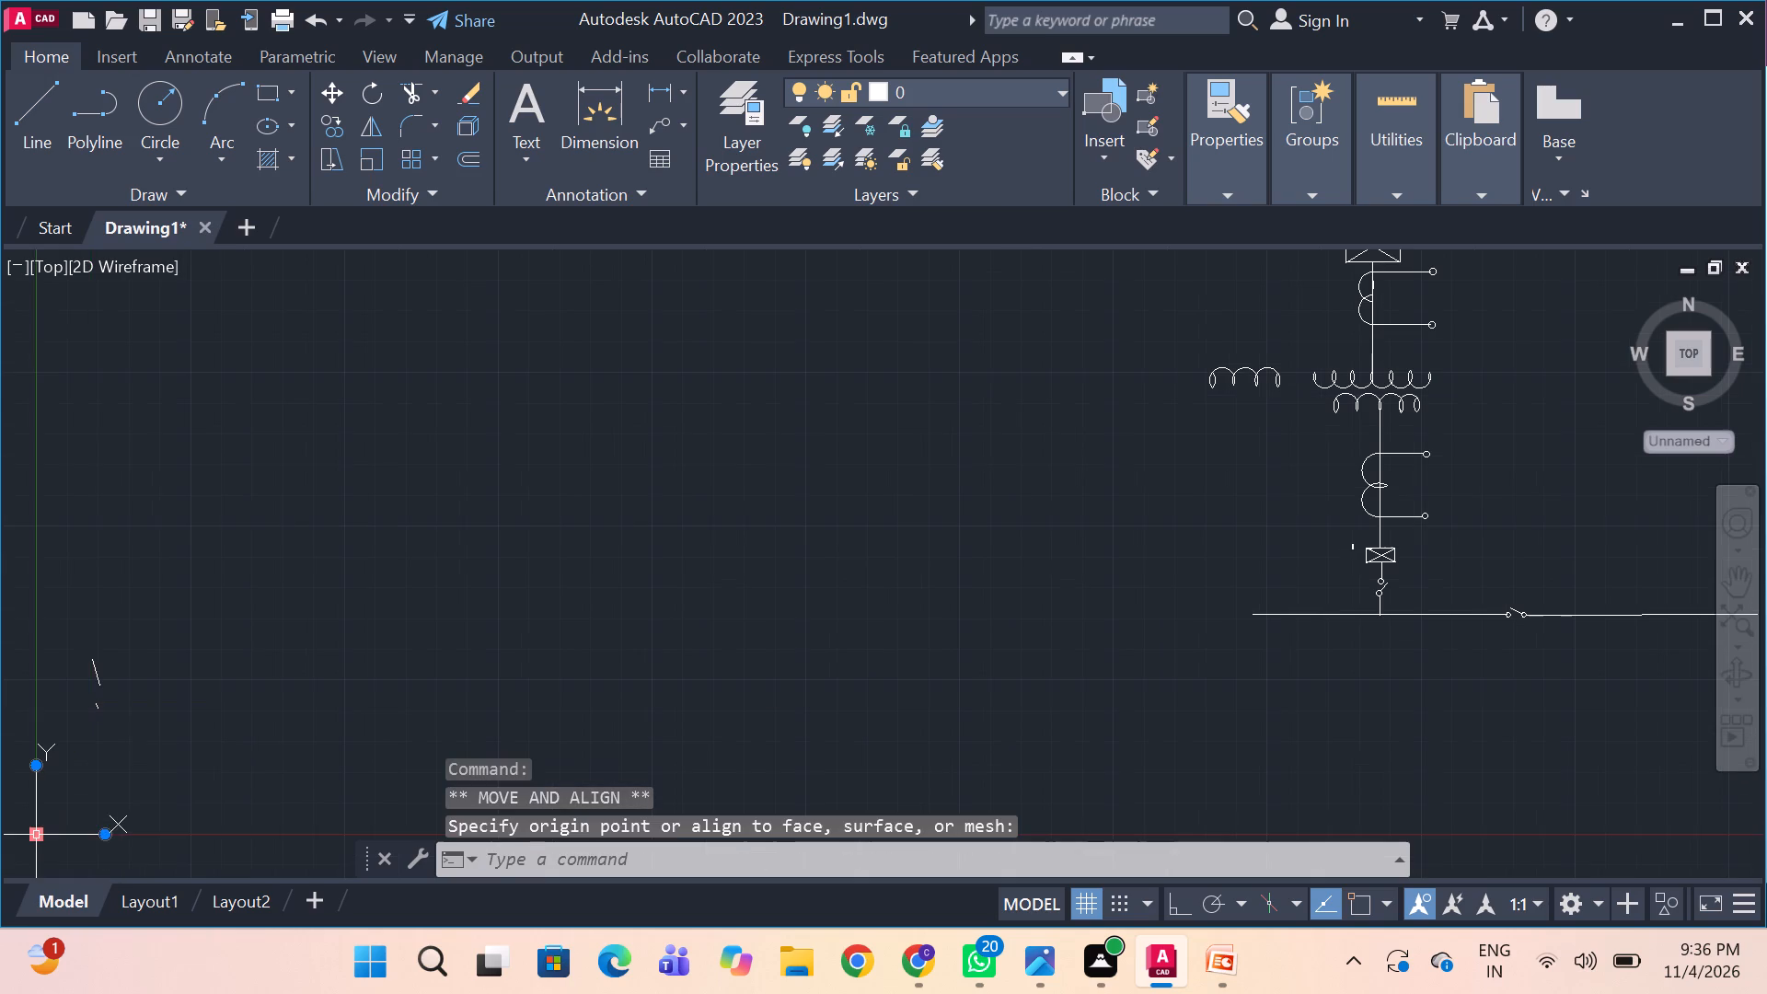
scroll(184, 817, "down", 1)
middle_click_drag(122, 730, 386, 443)
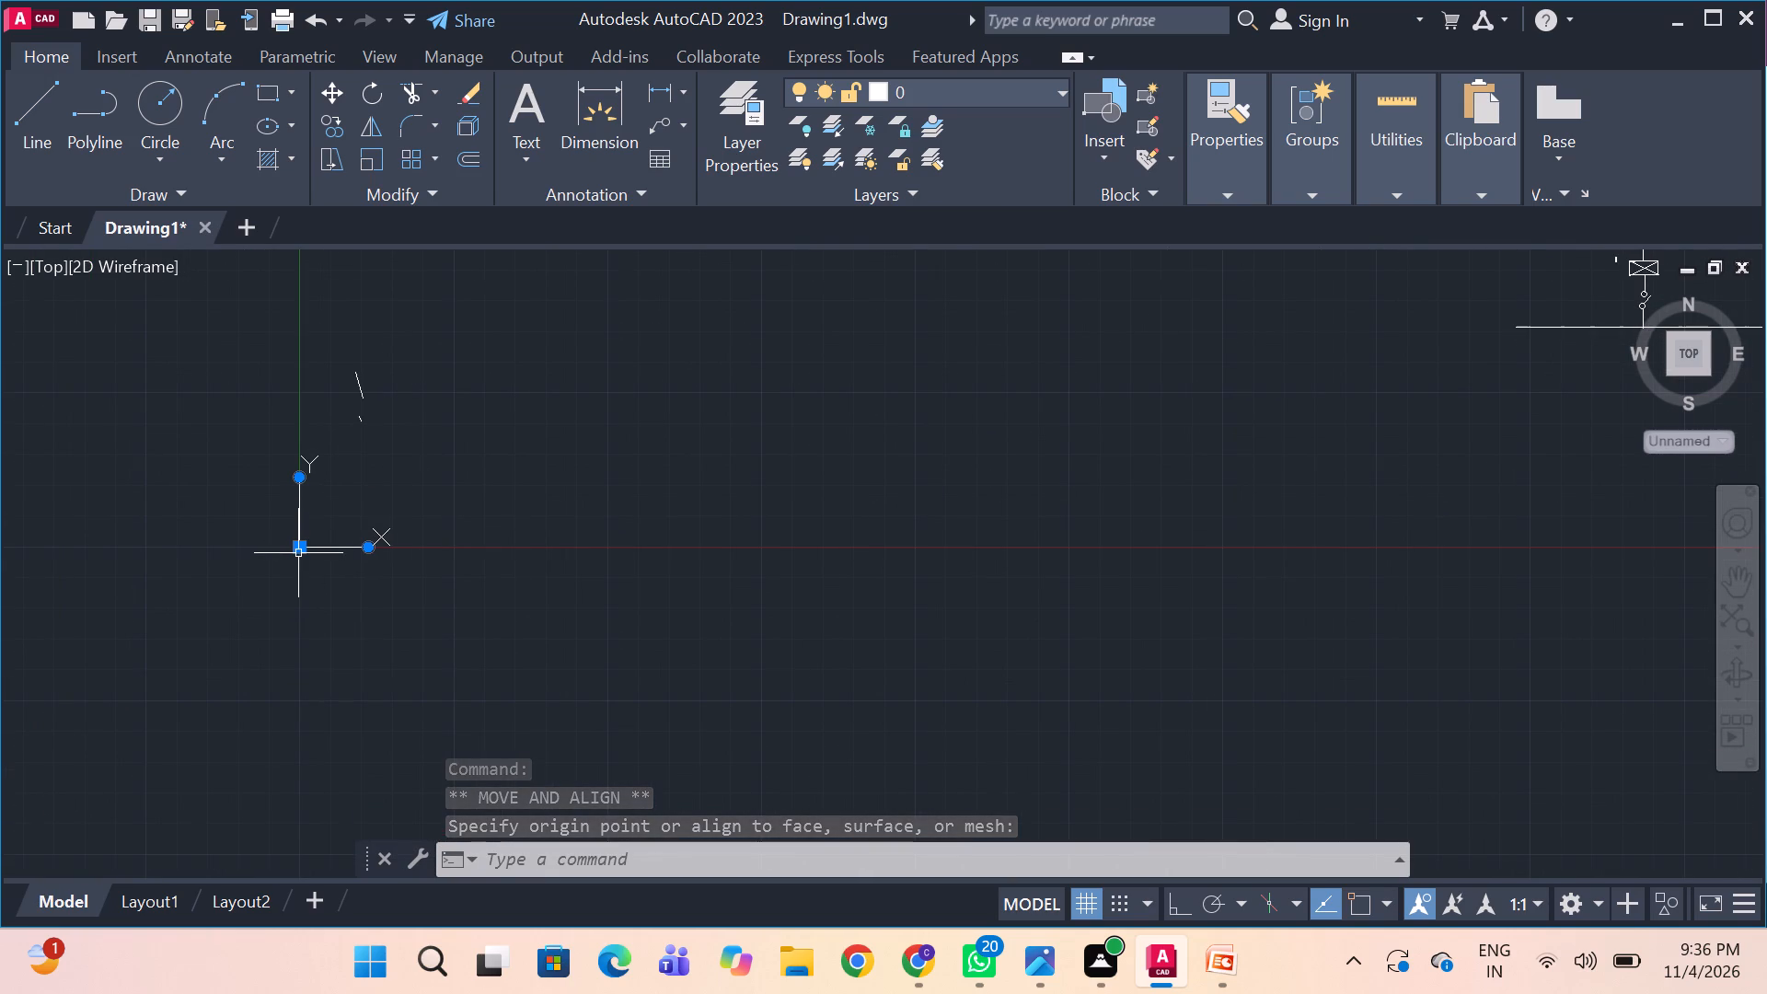
left_click_drag(298, 553, 167, 703)
left_click_drag(299, 547, 42, 843)
left_click(41, 843)
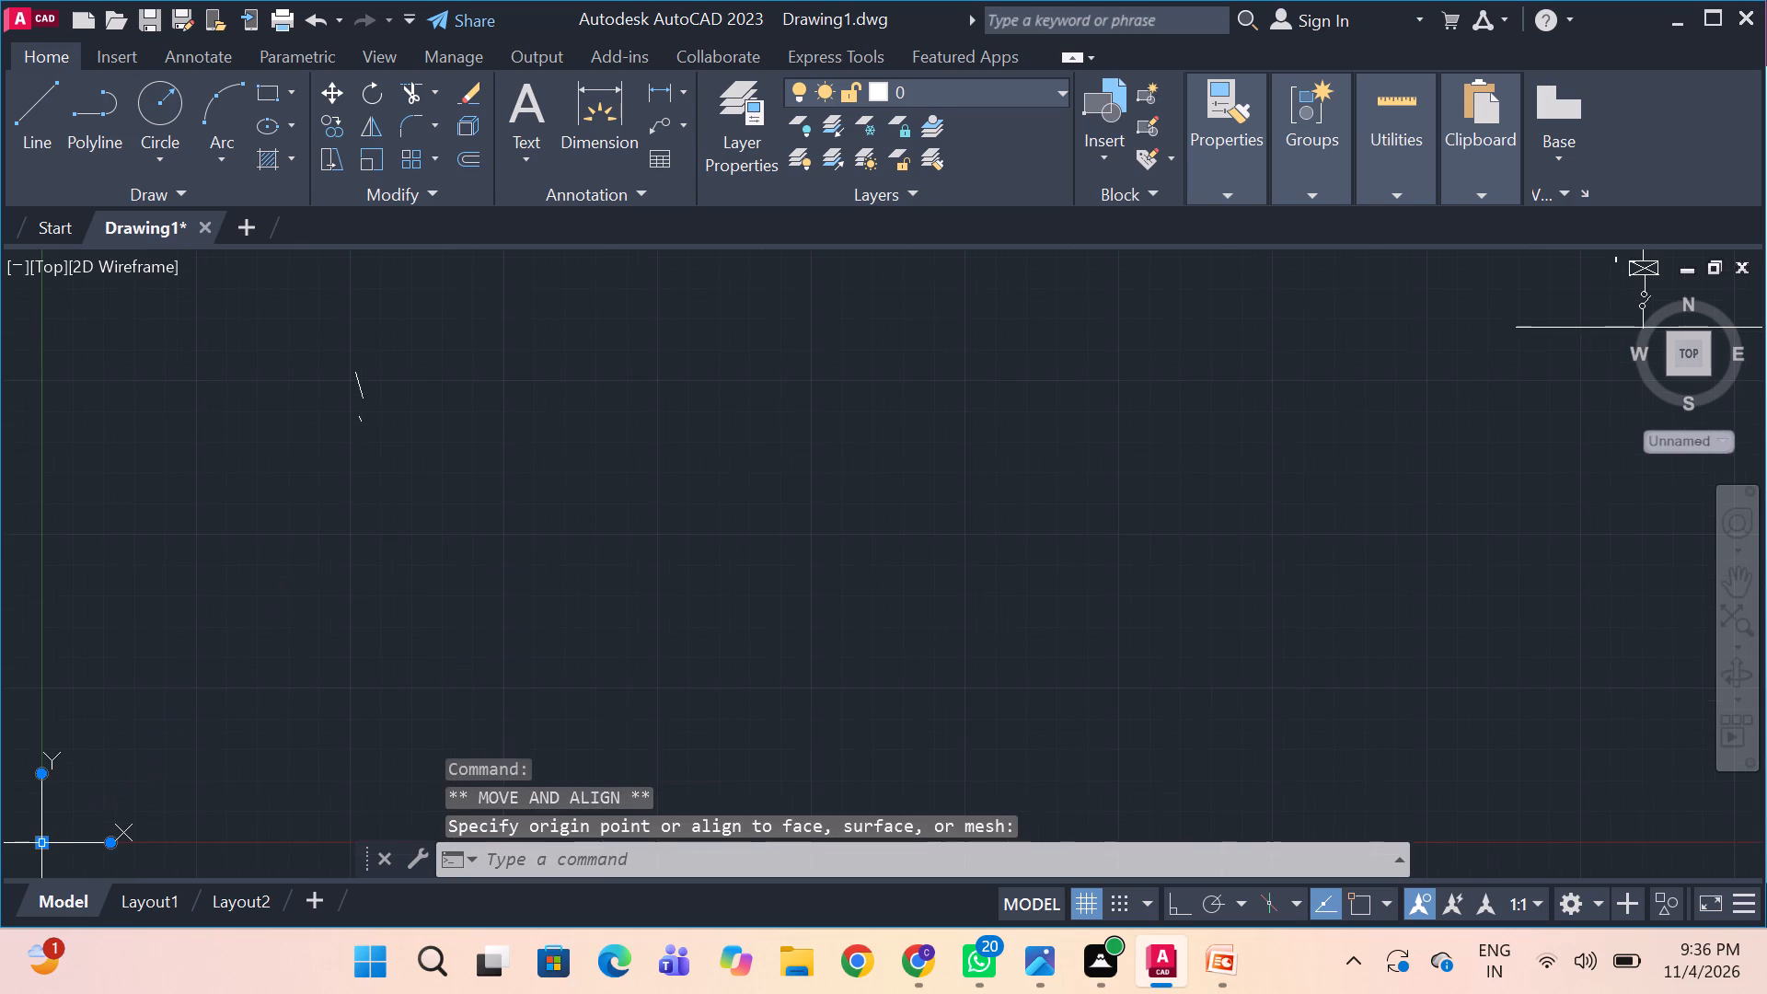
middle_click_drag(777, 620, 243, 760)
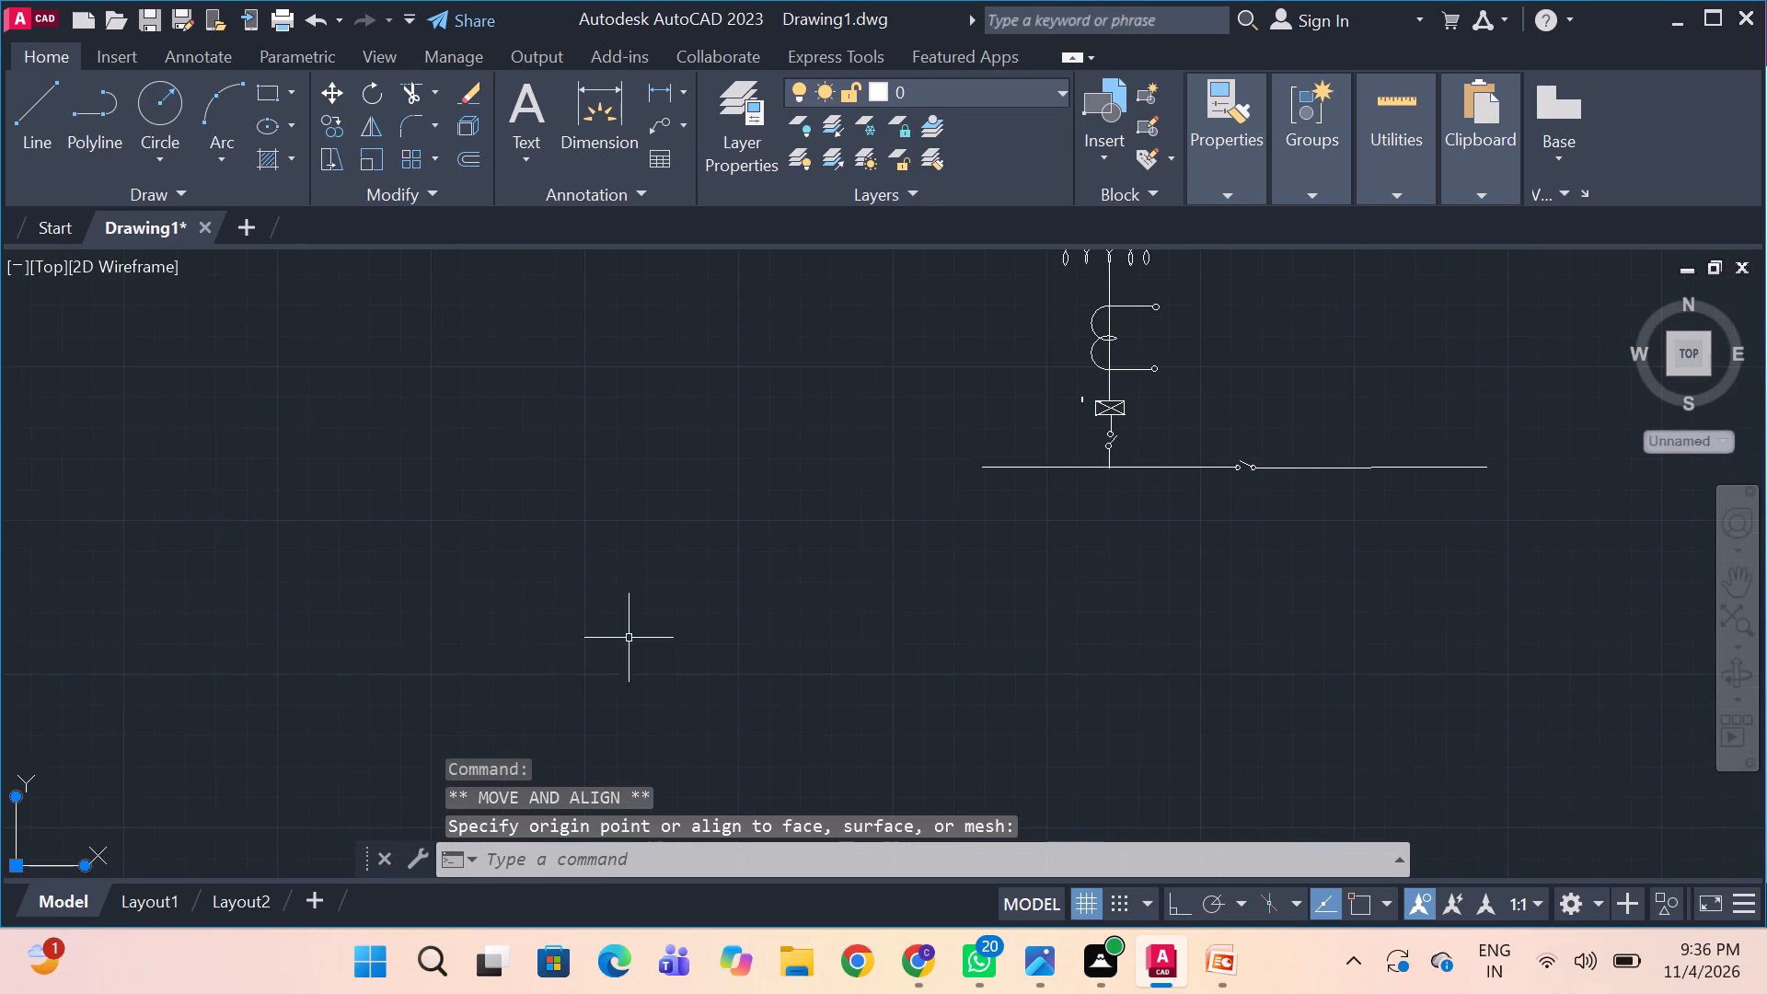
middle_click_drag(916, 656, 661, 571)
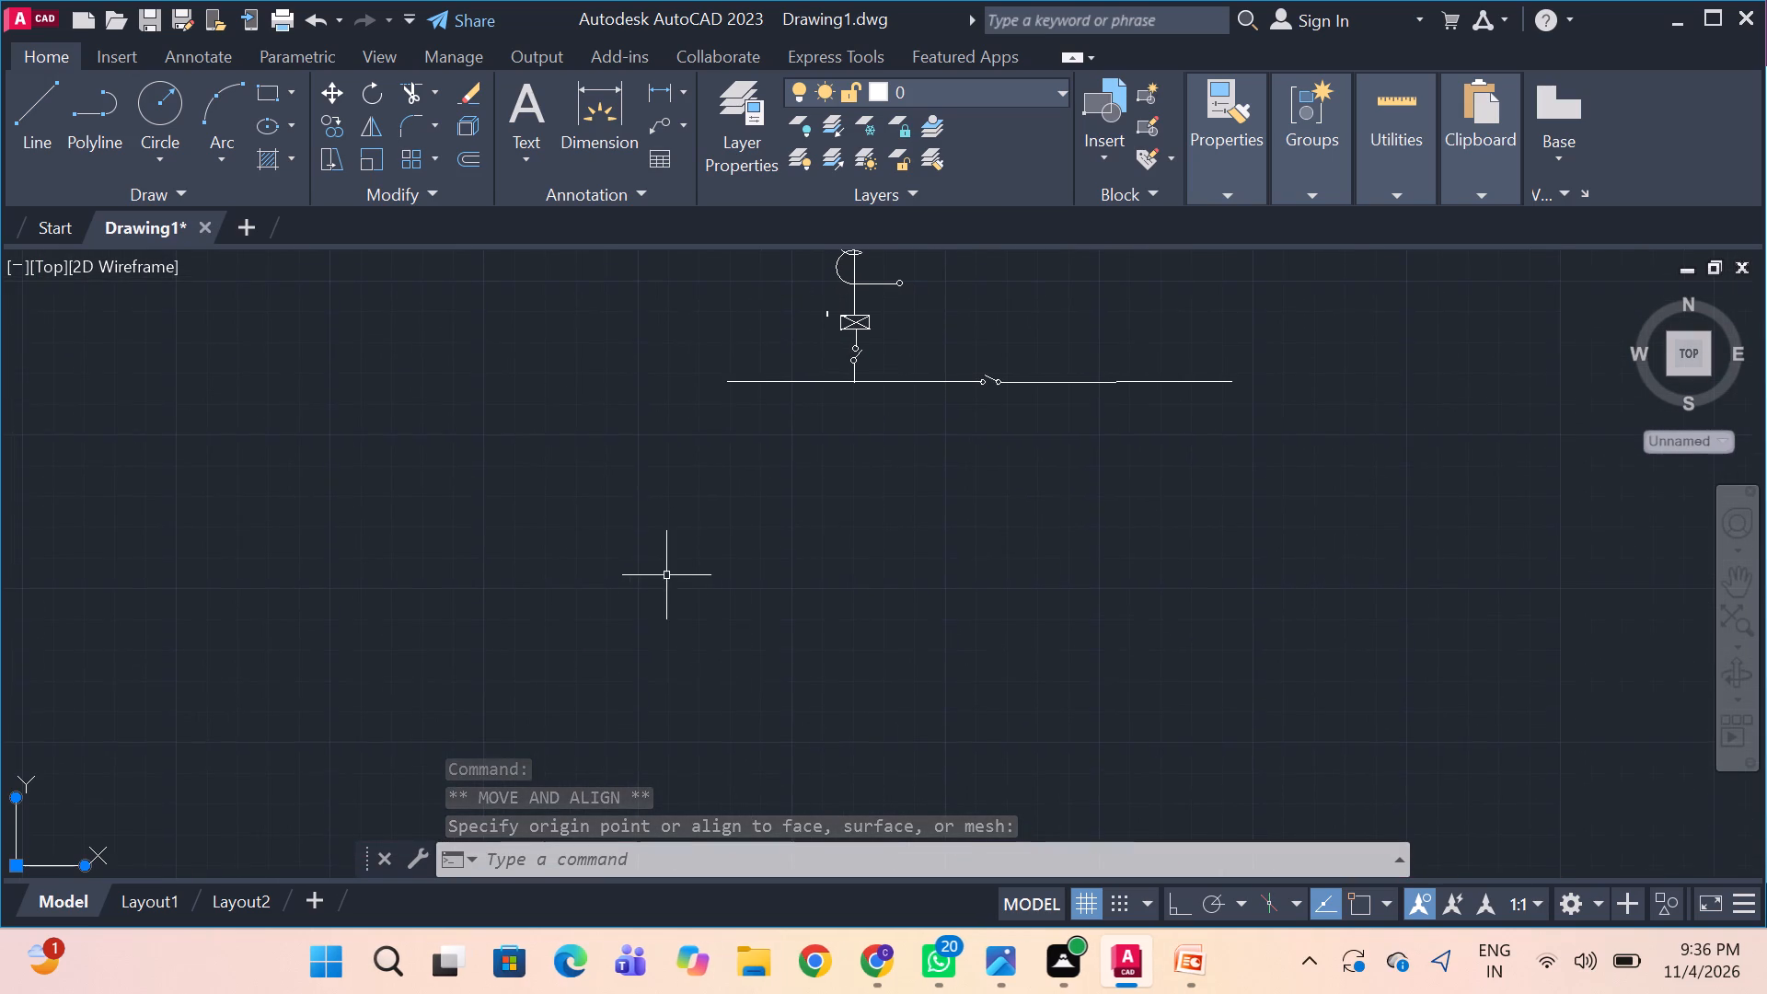
Following the reference diagram, draw a vertical line about 0.75 units down from the 11KV bus's left end with Ortho on.
scroll(675, 575, "up", 2)
middle_click_drag(824, 515, 672, 764)
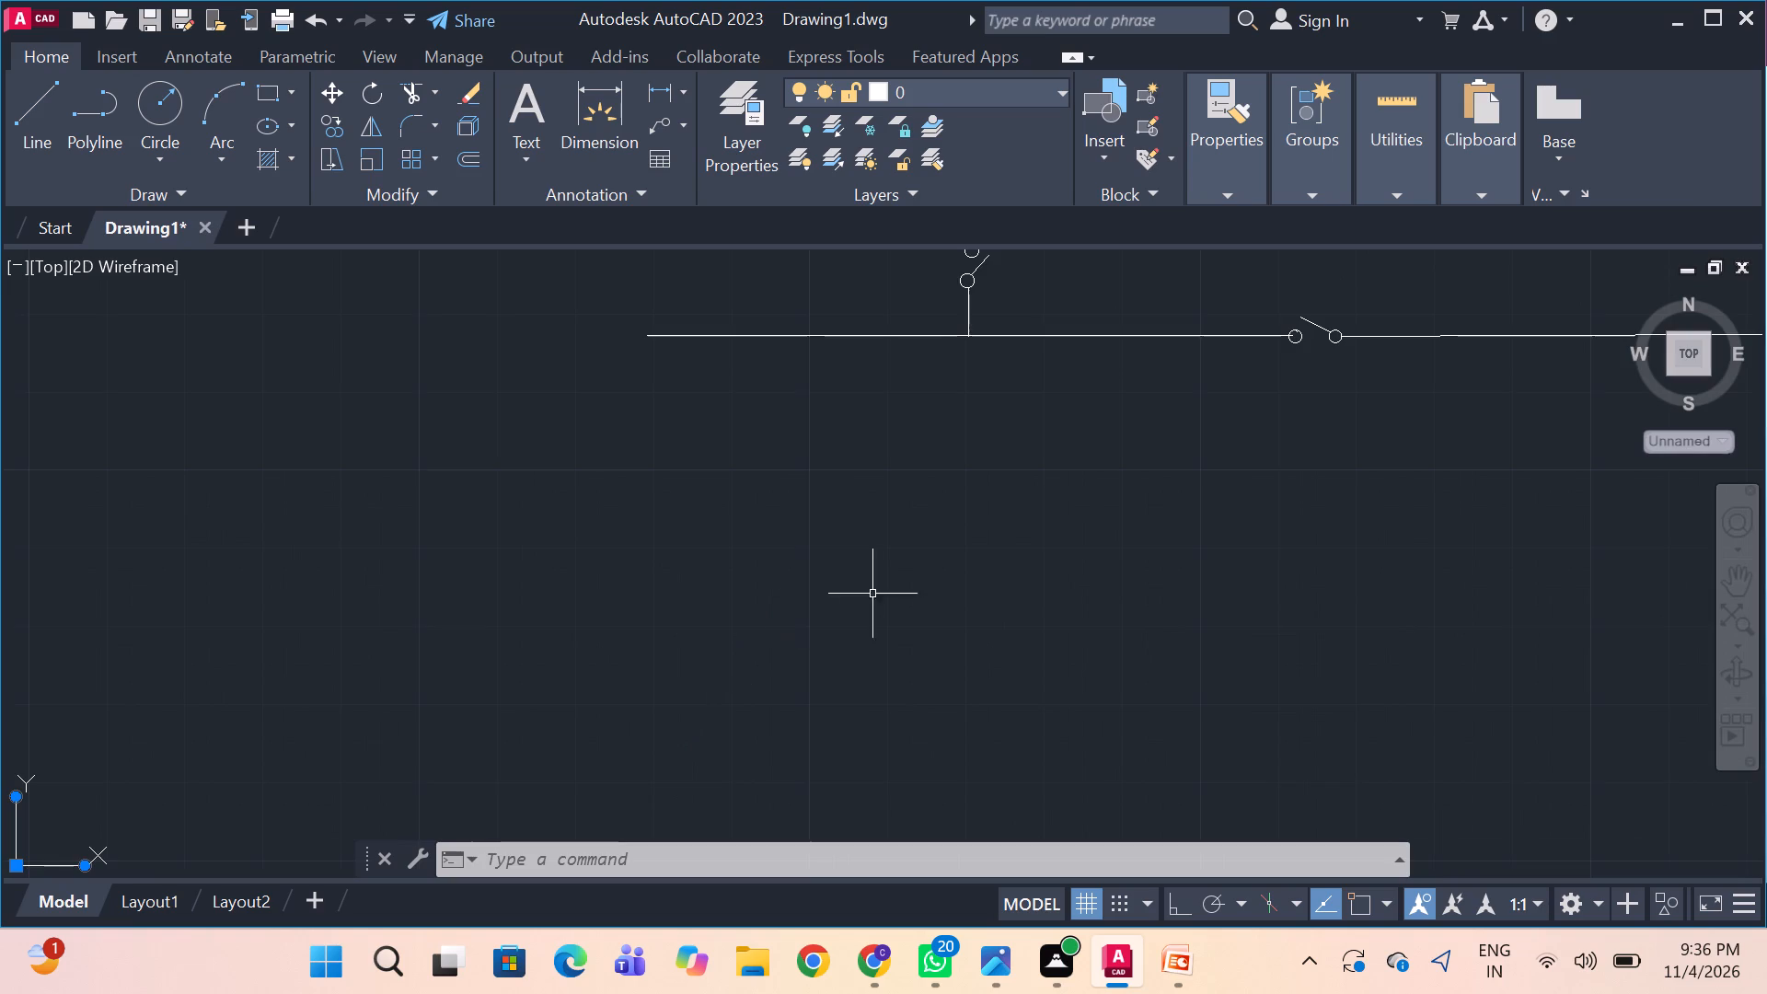
middle_click_drag(963, 557, 790, 680)
key("alt+Tab")
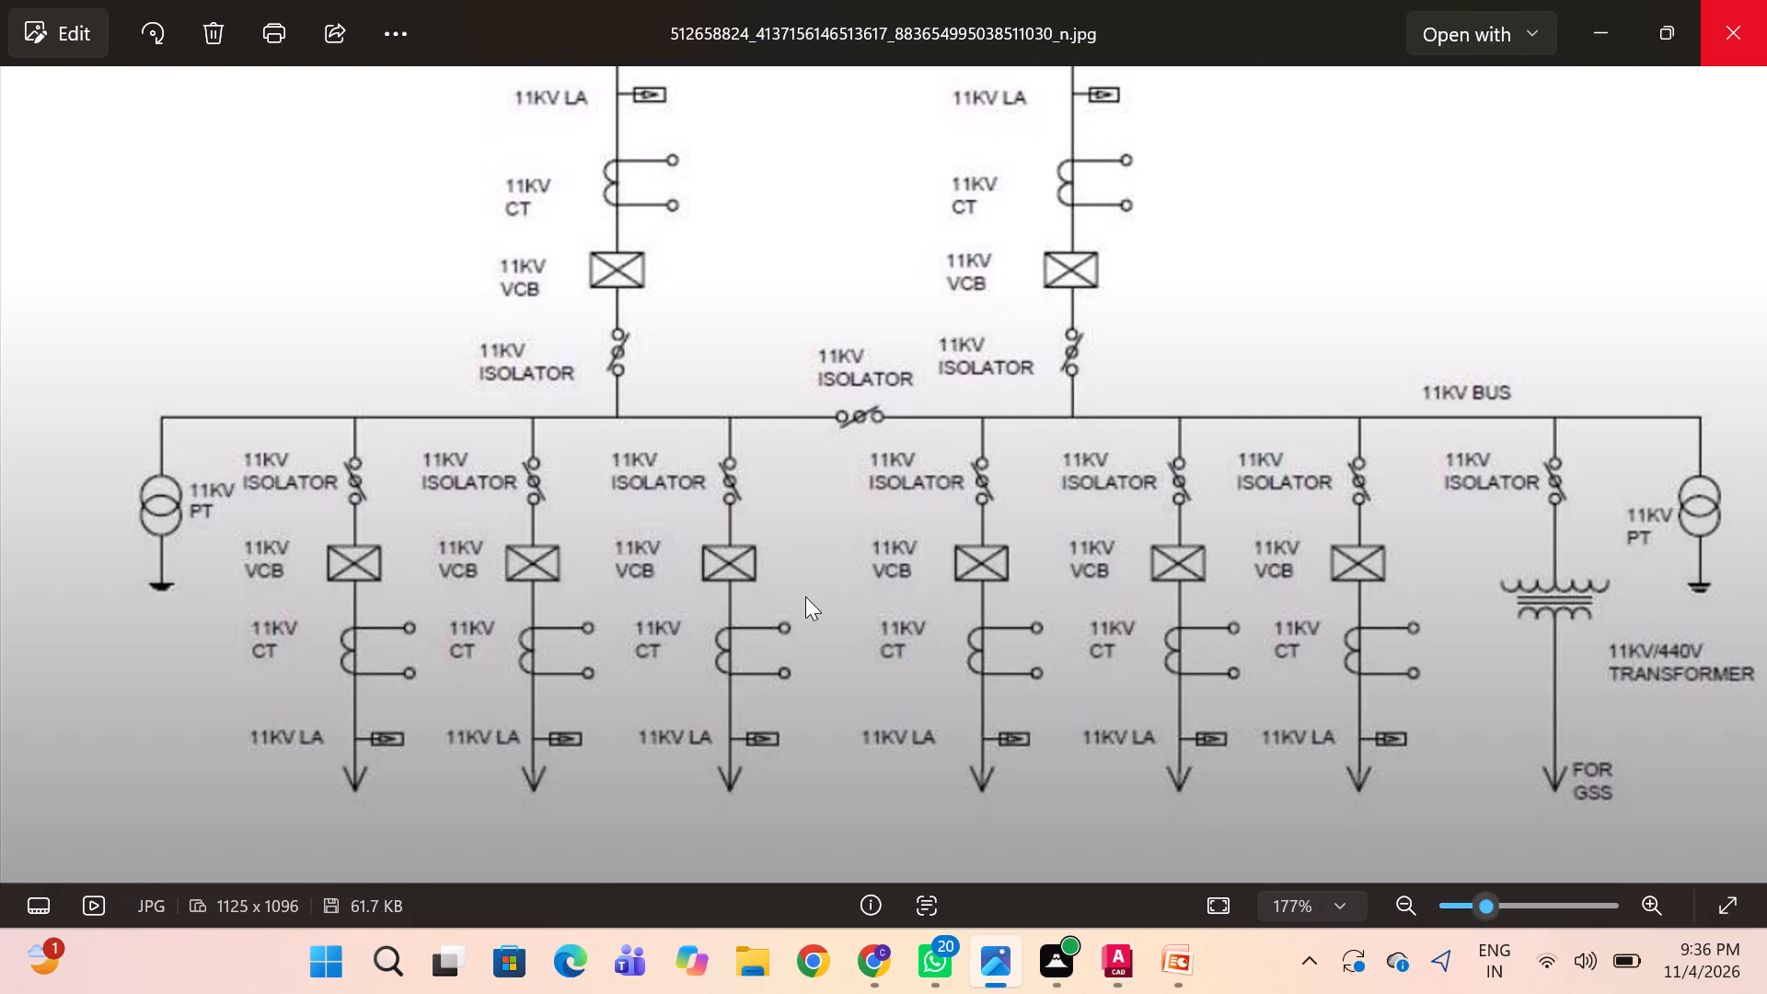
key("alt+Tab")
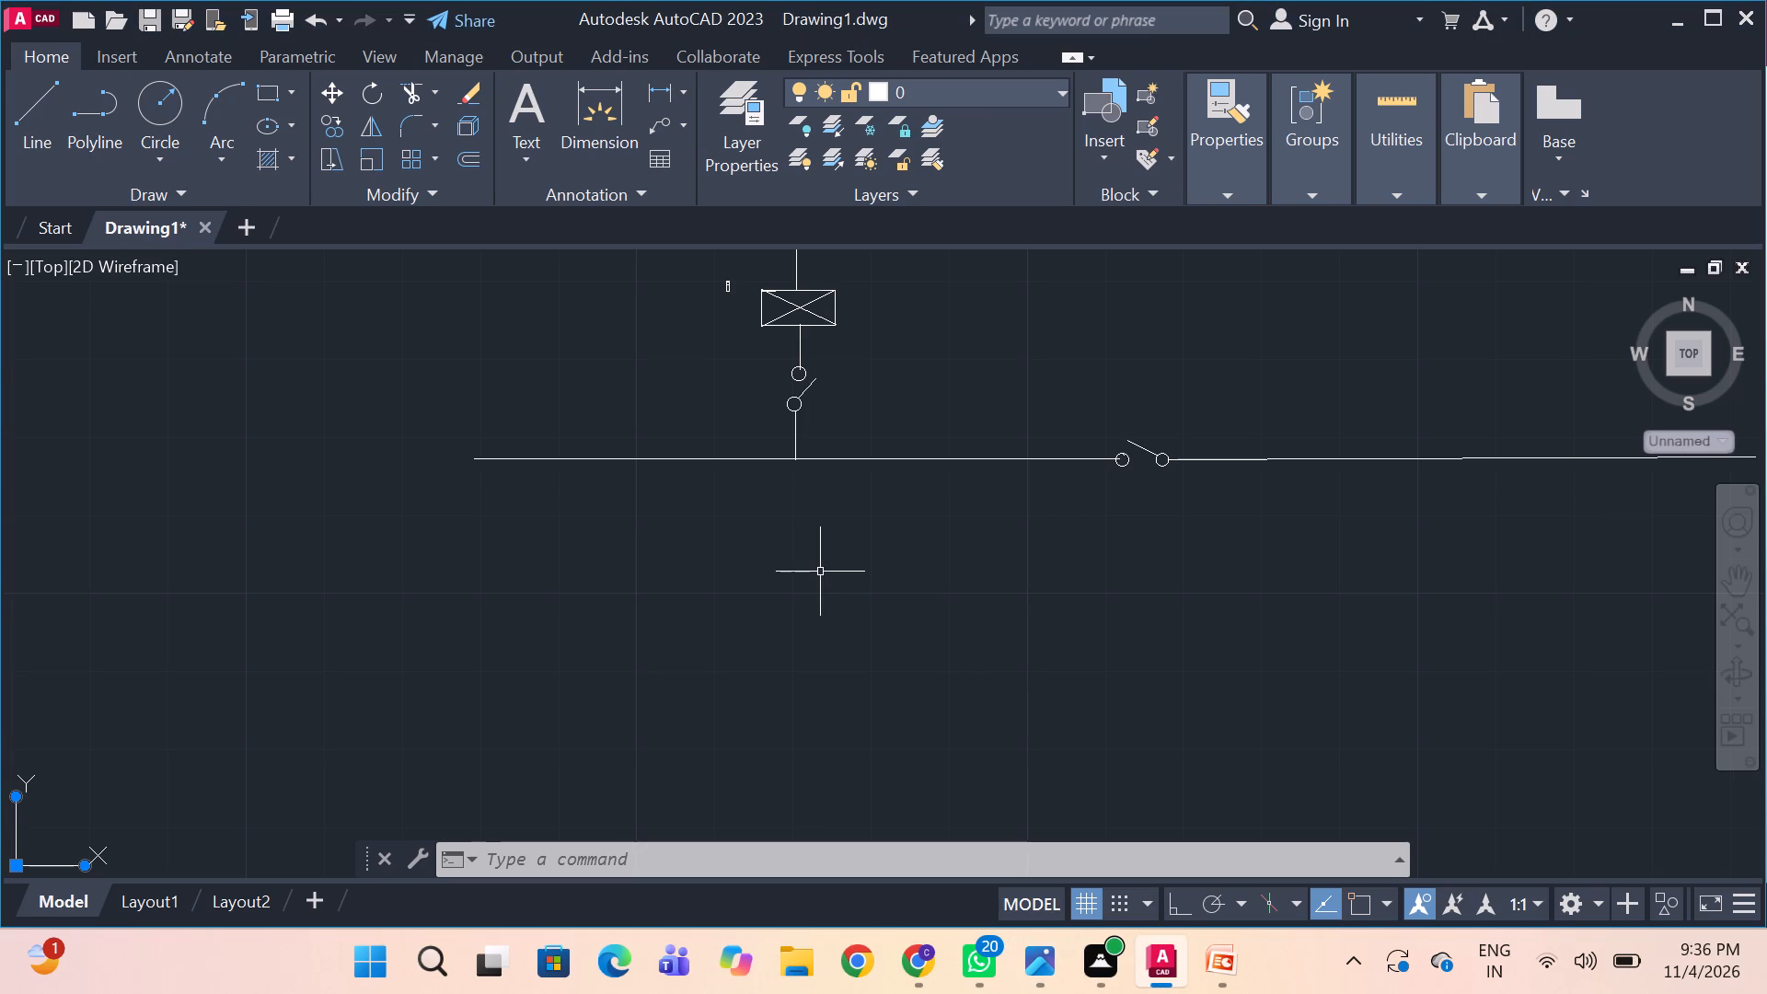
key("alt+Tab")
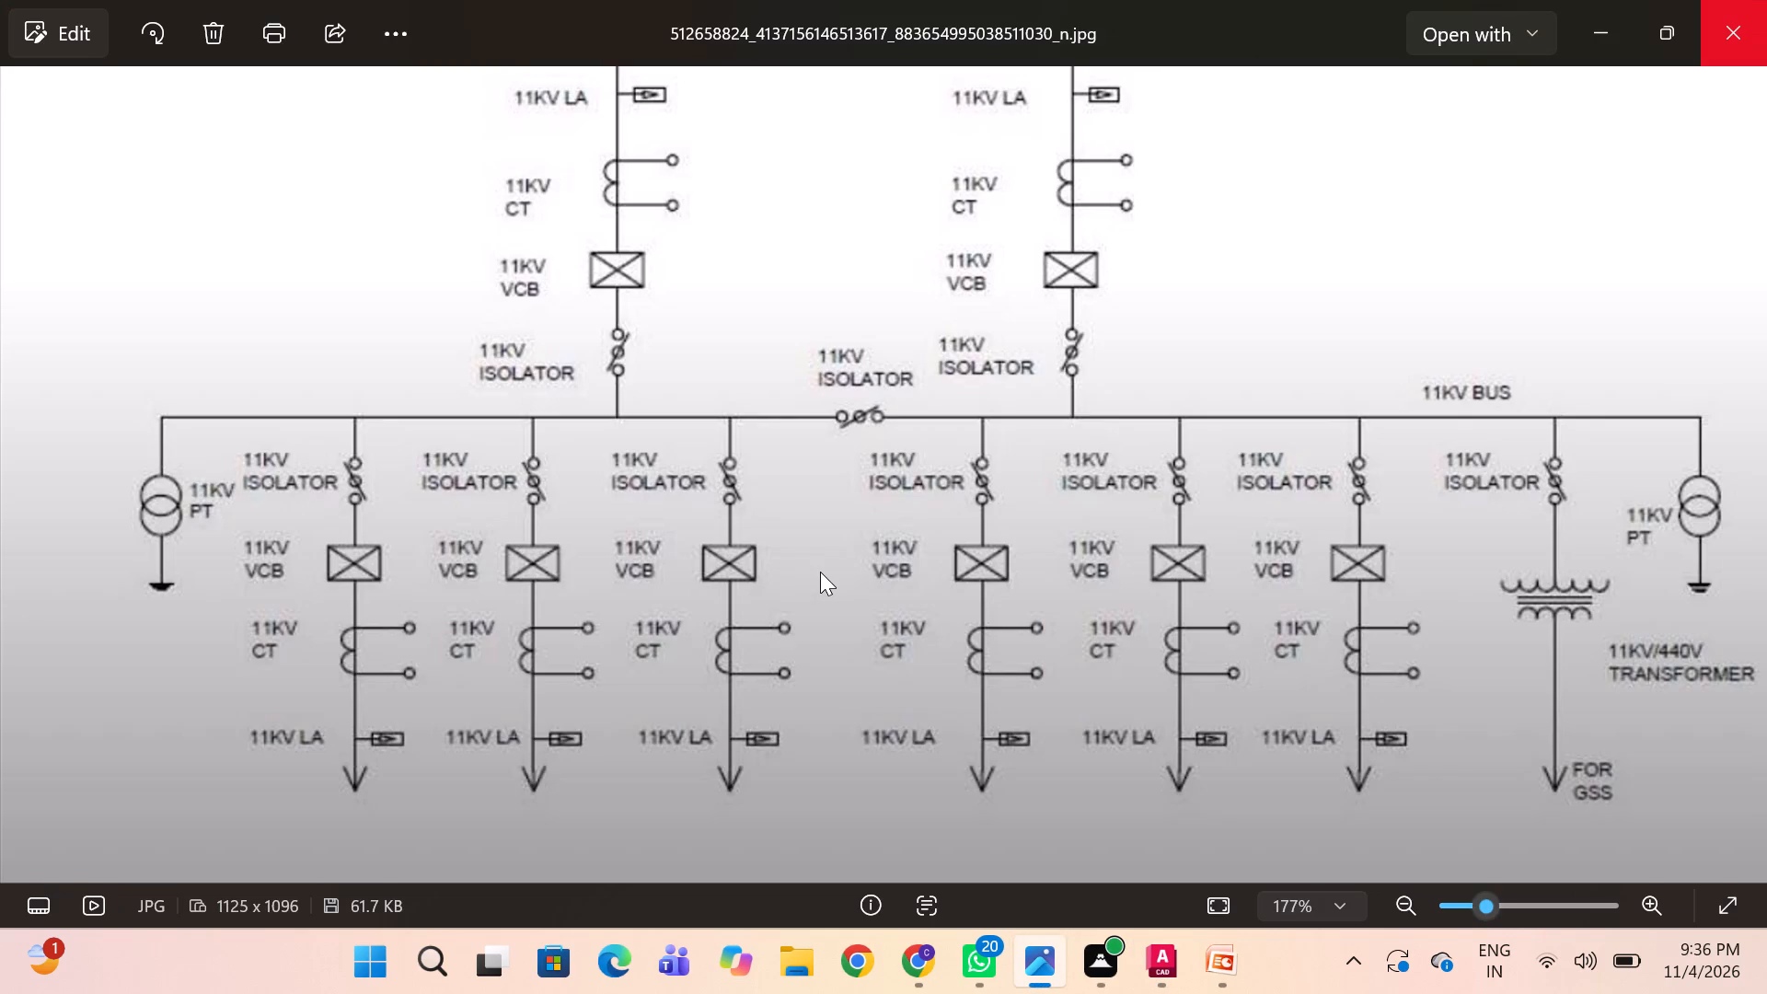
key("alt+Tab")
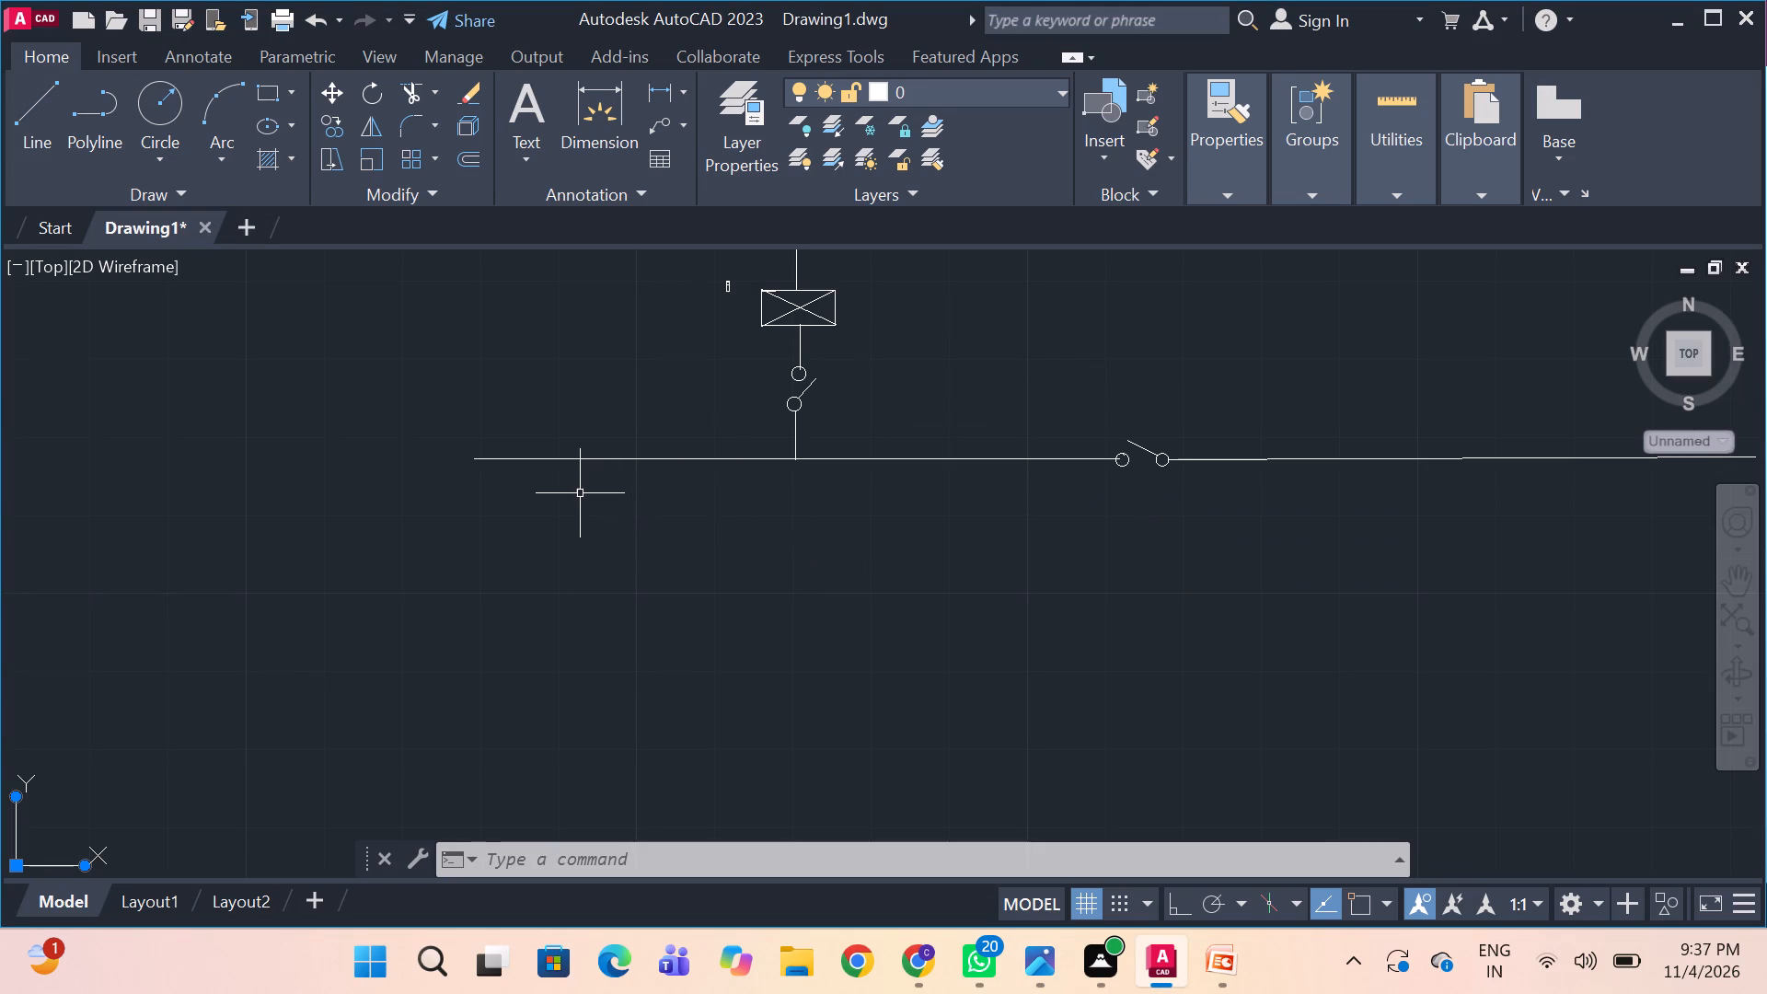
key("l")
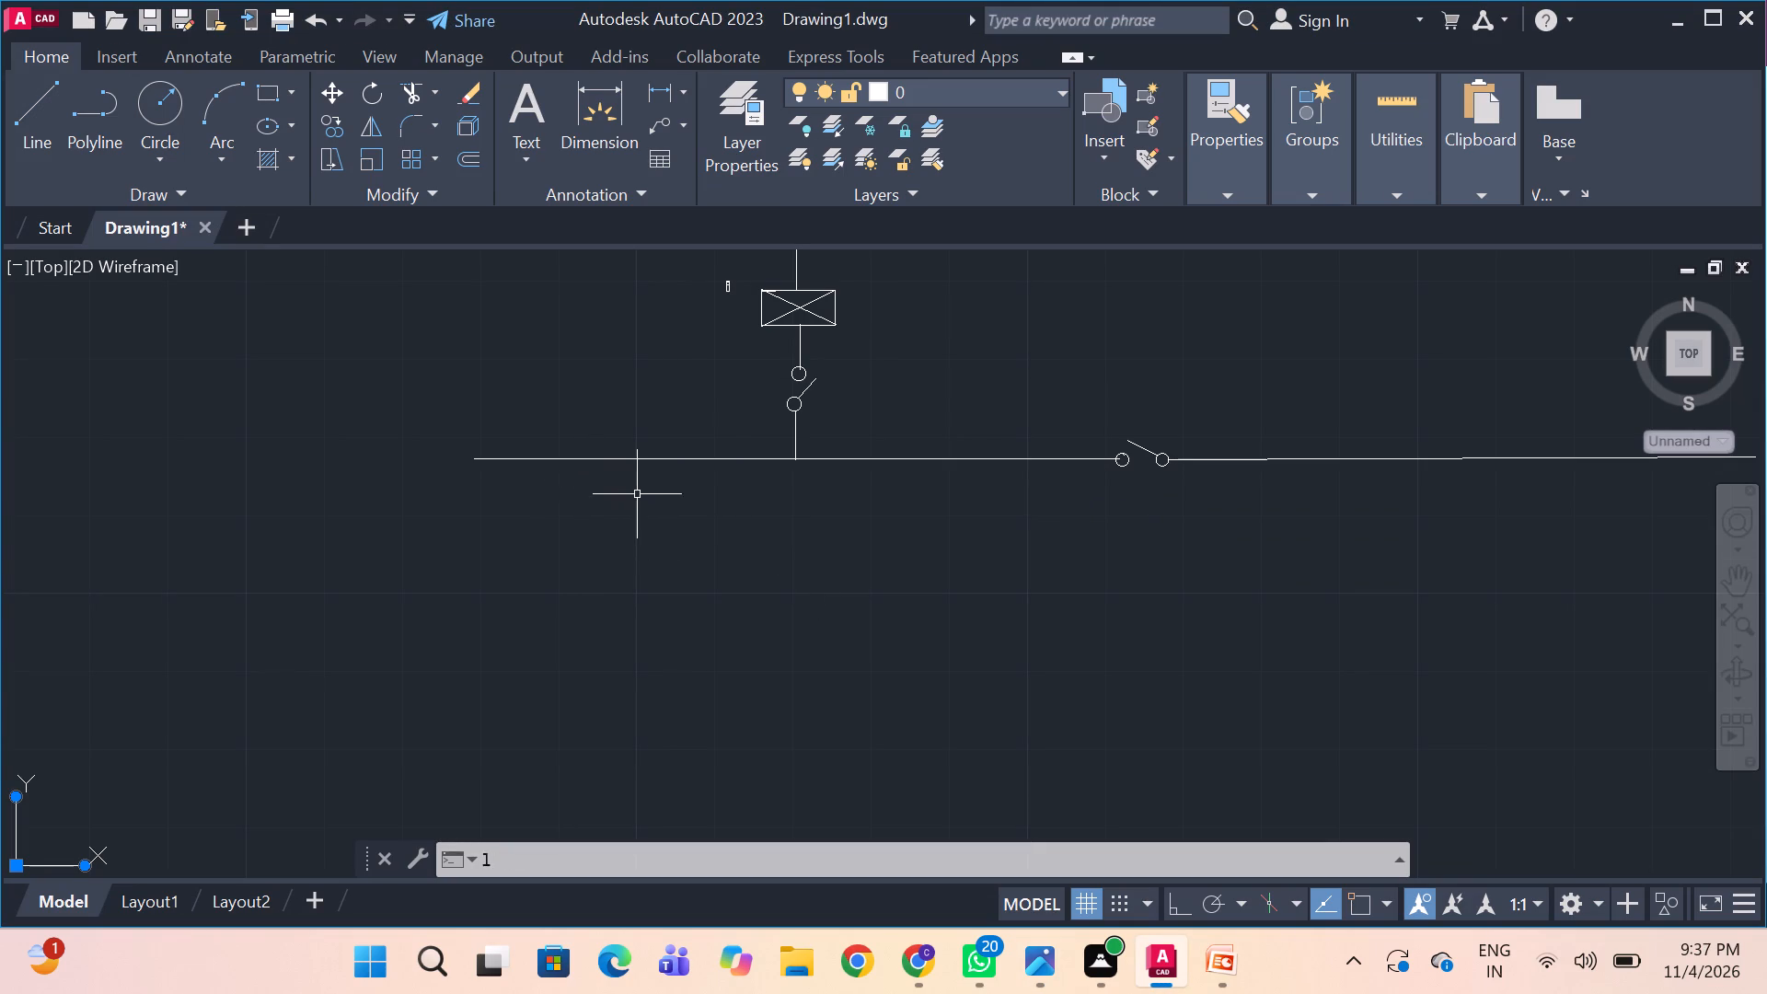
key("space")
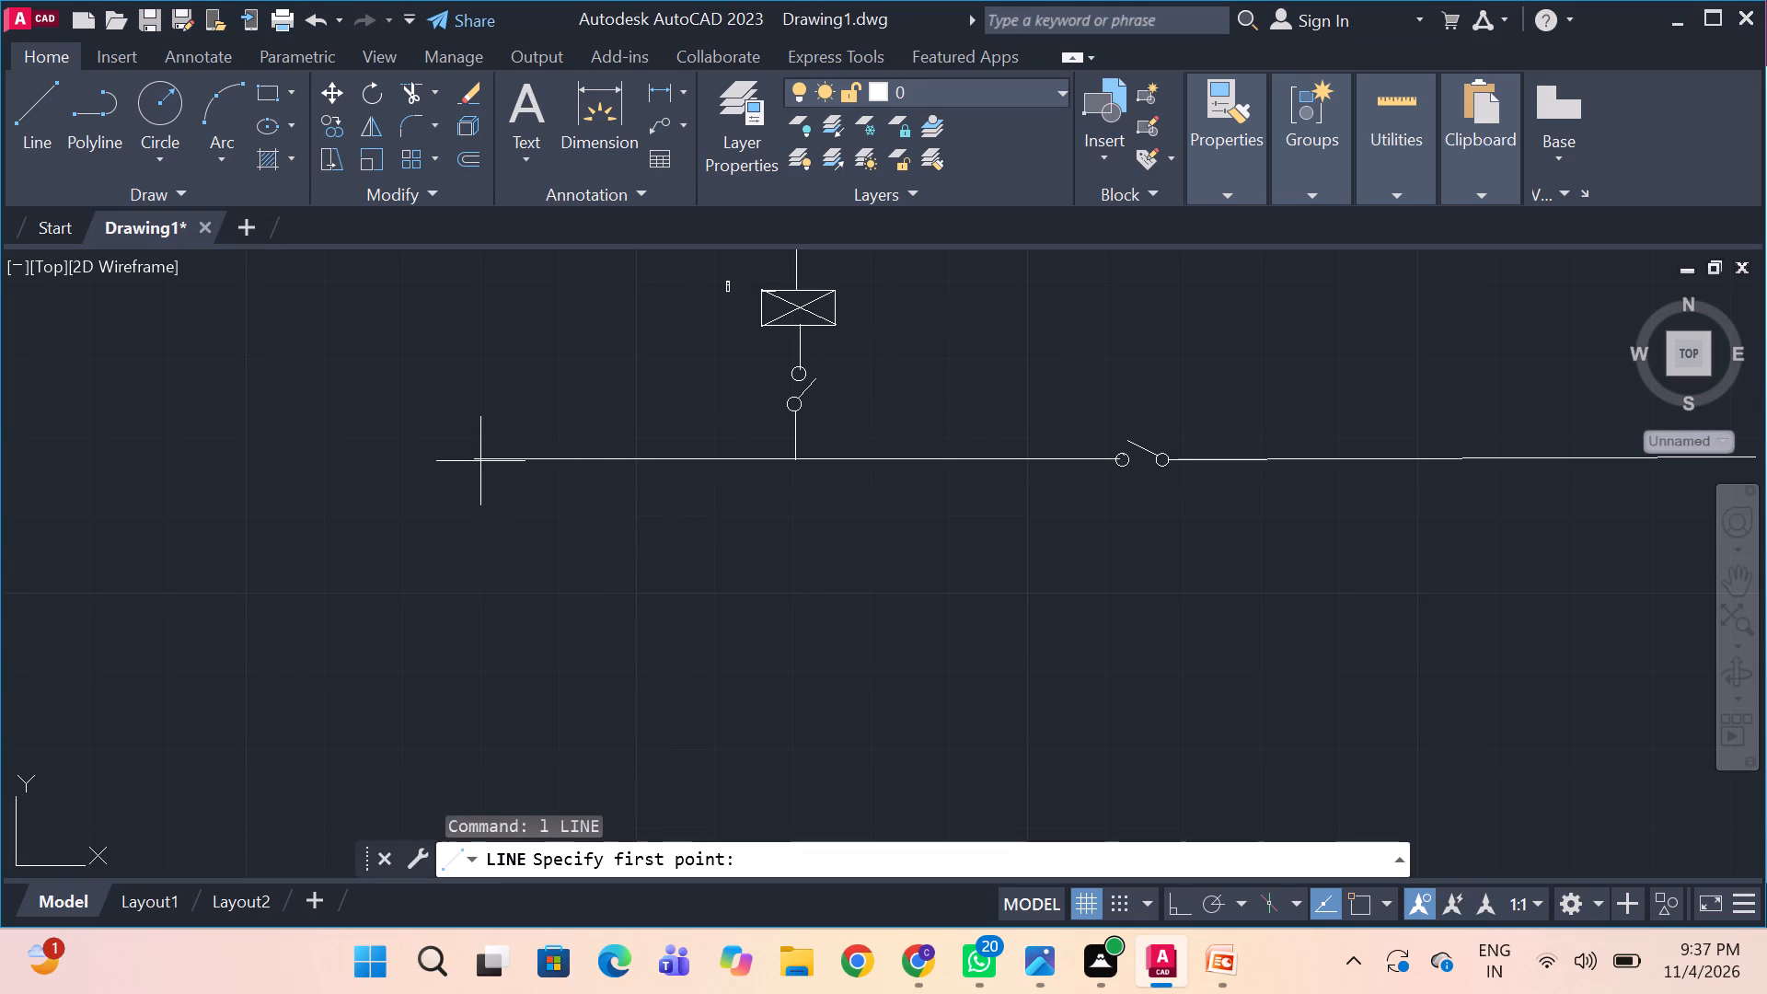
left_click_drag(478, 457, 478, 479)
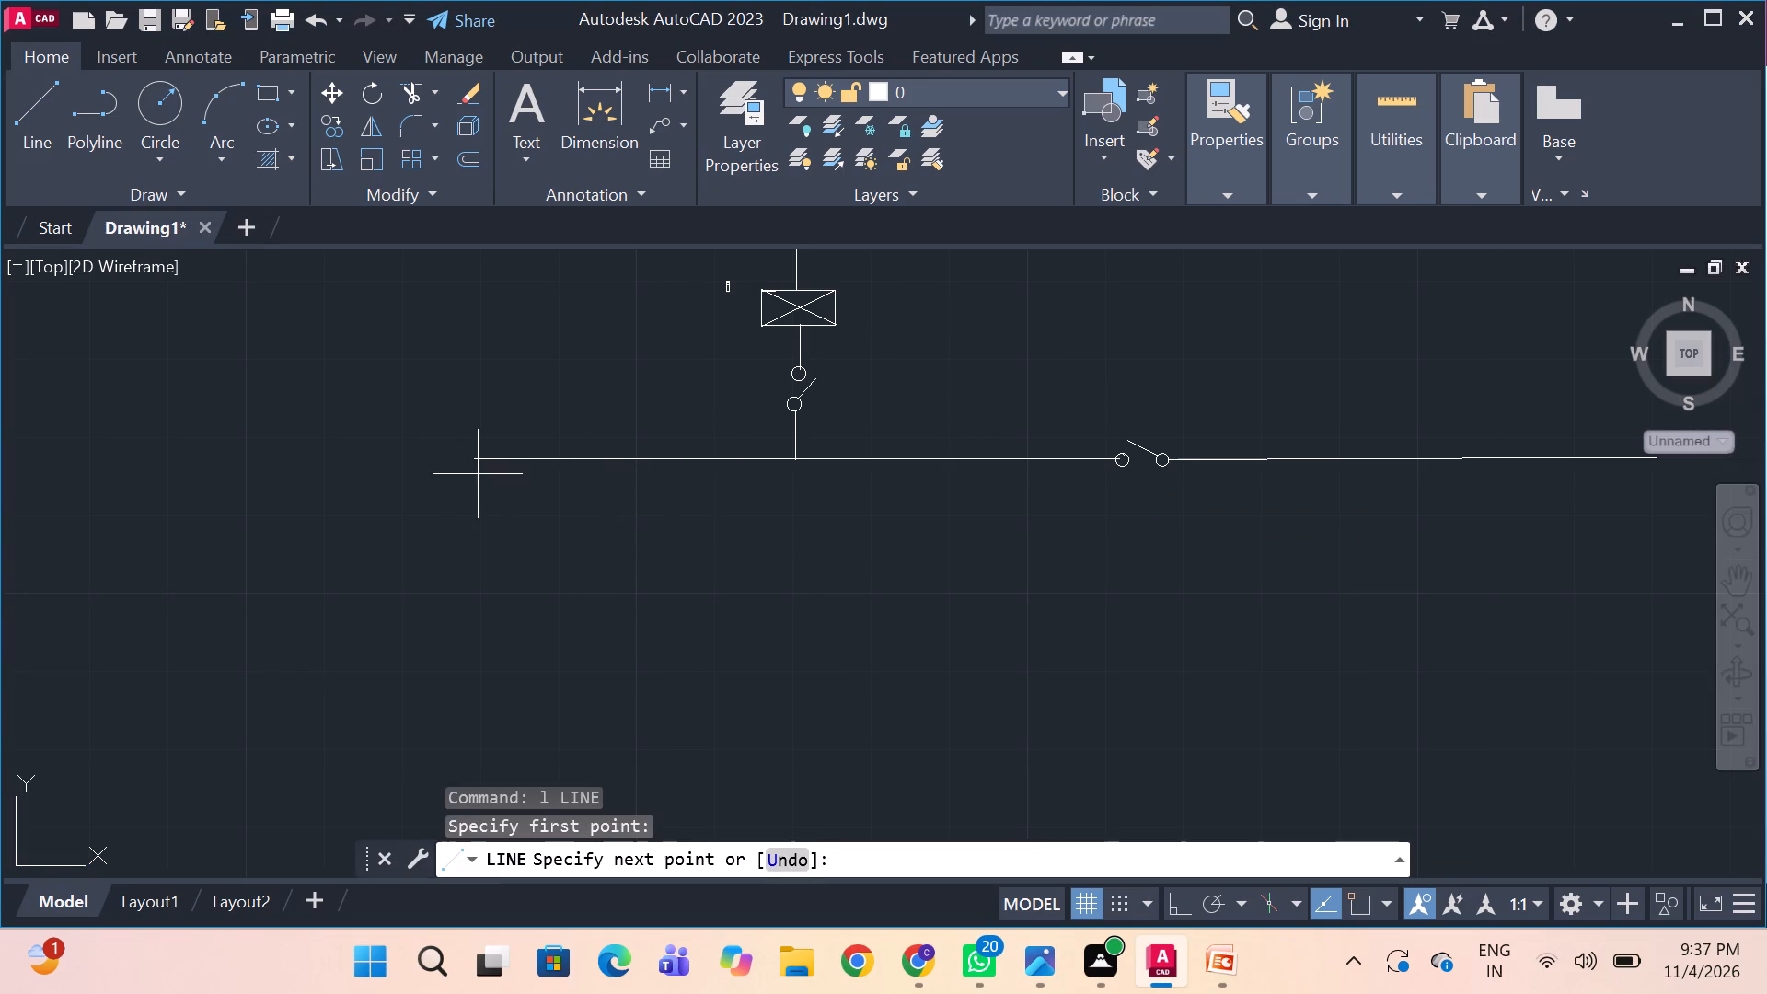
left_click_drag(478, 479, 481, 547)
key("F8")
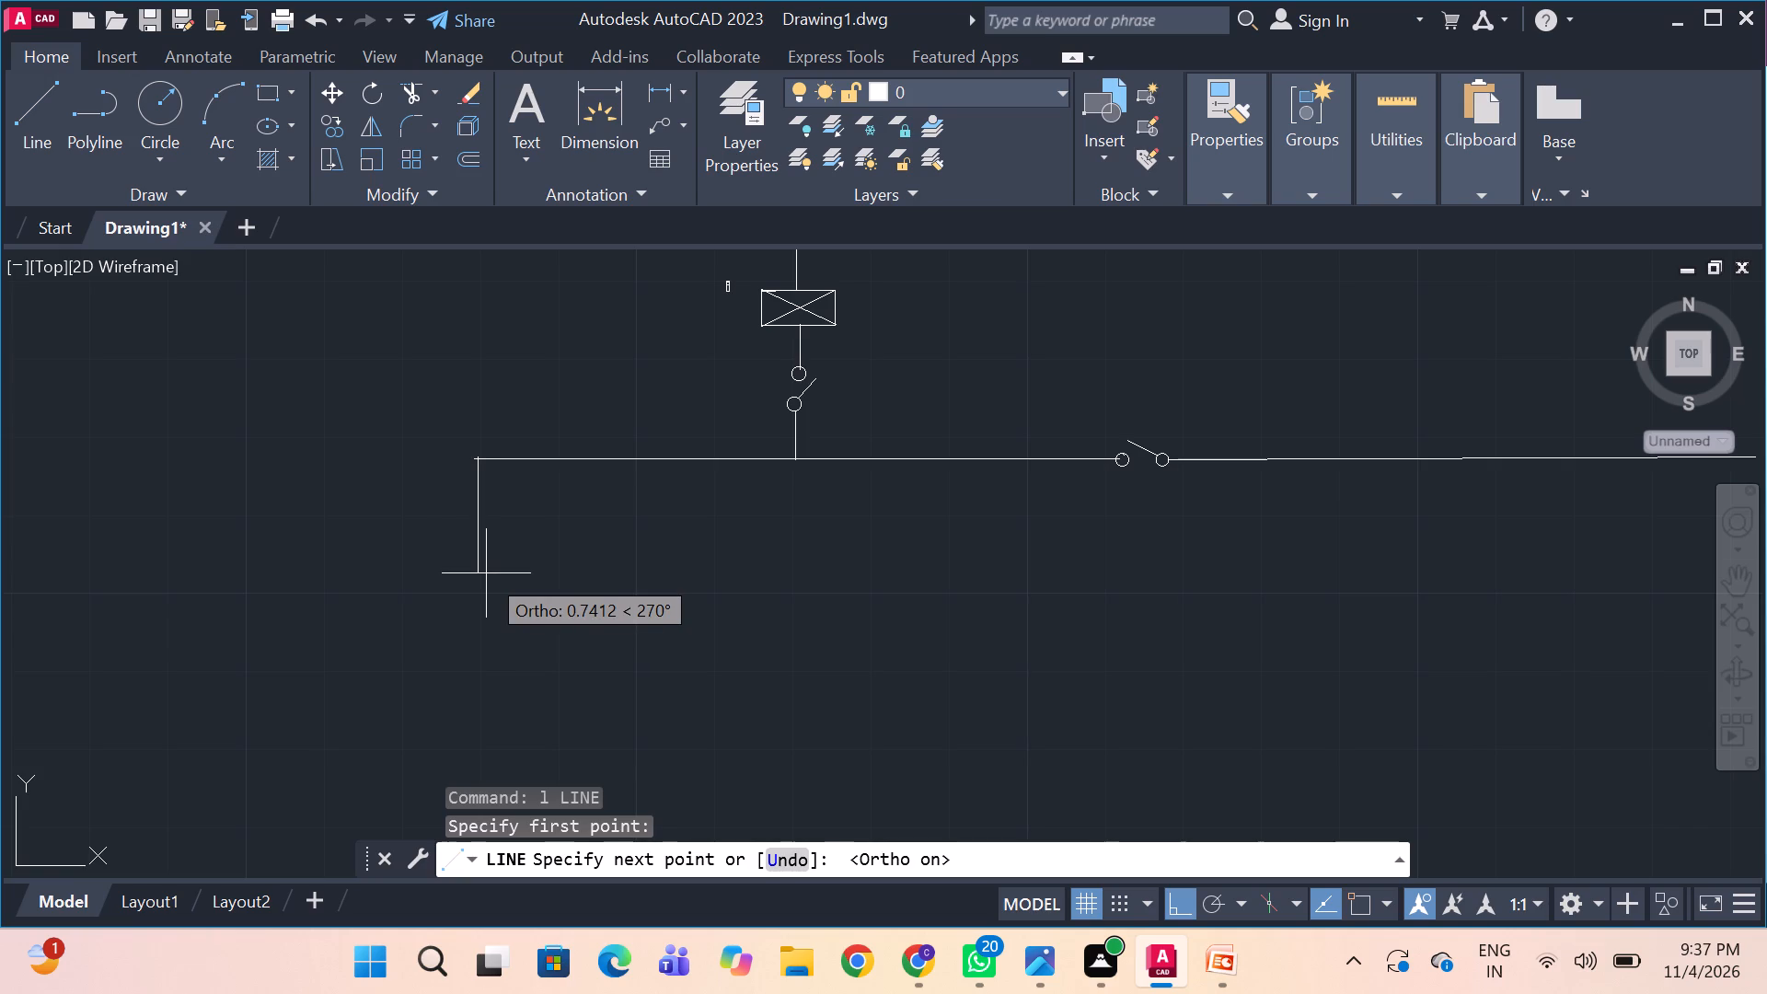
left_click(486, 578)
key("space")
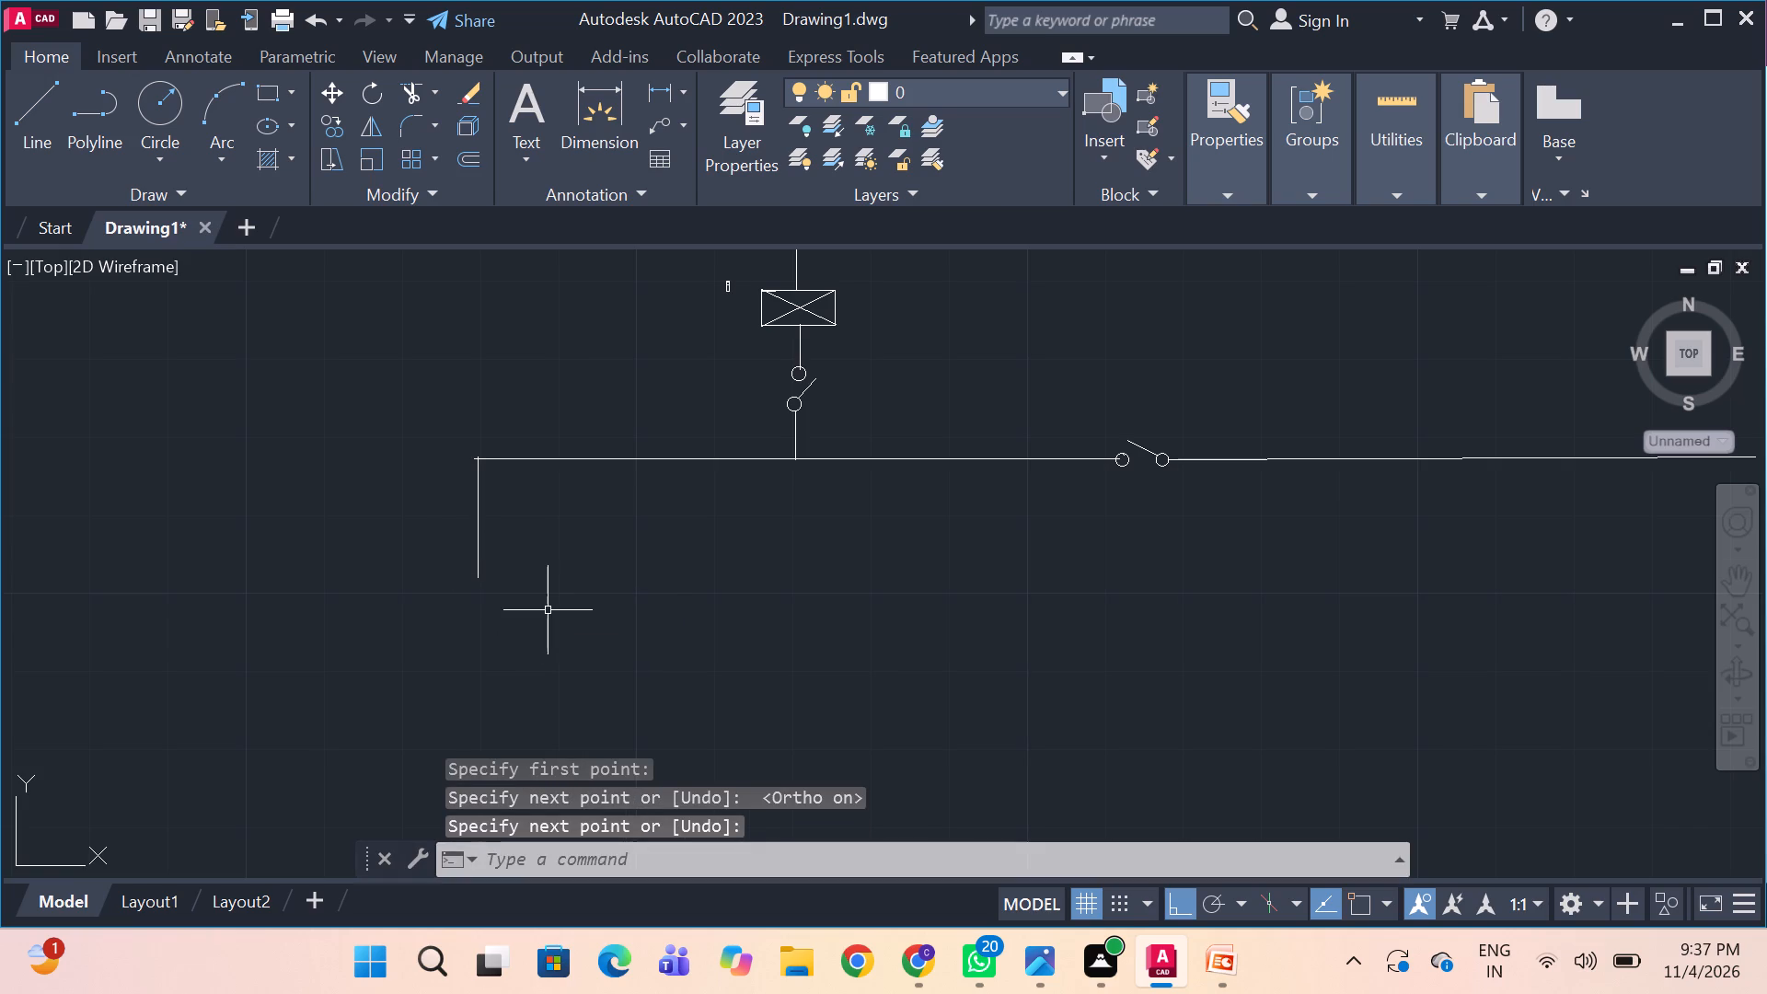
Draw a circle of radius about 0.353 centred near the lower end of the new vertical line.
type("c")
key("space")
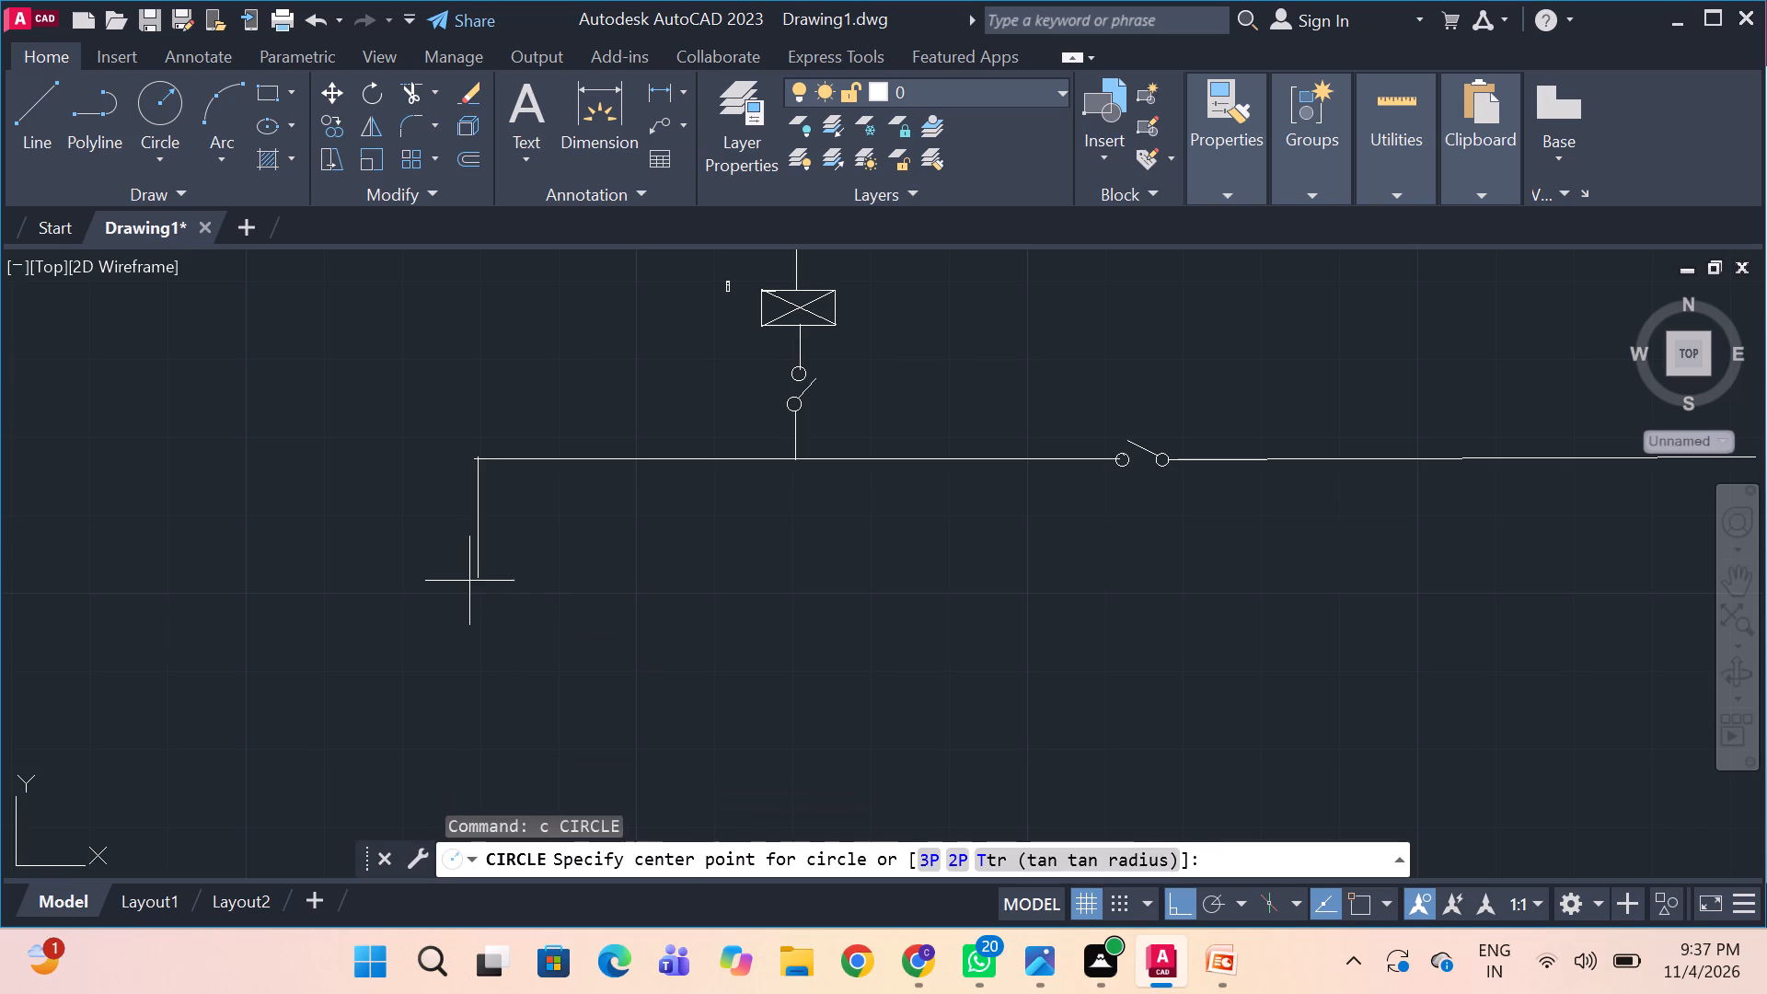
left_click_drag(469, 579, 501, 641)
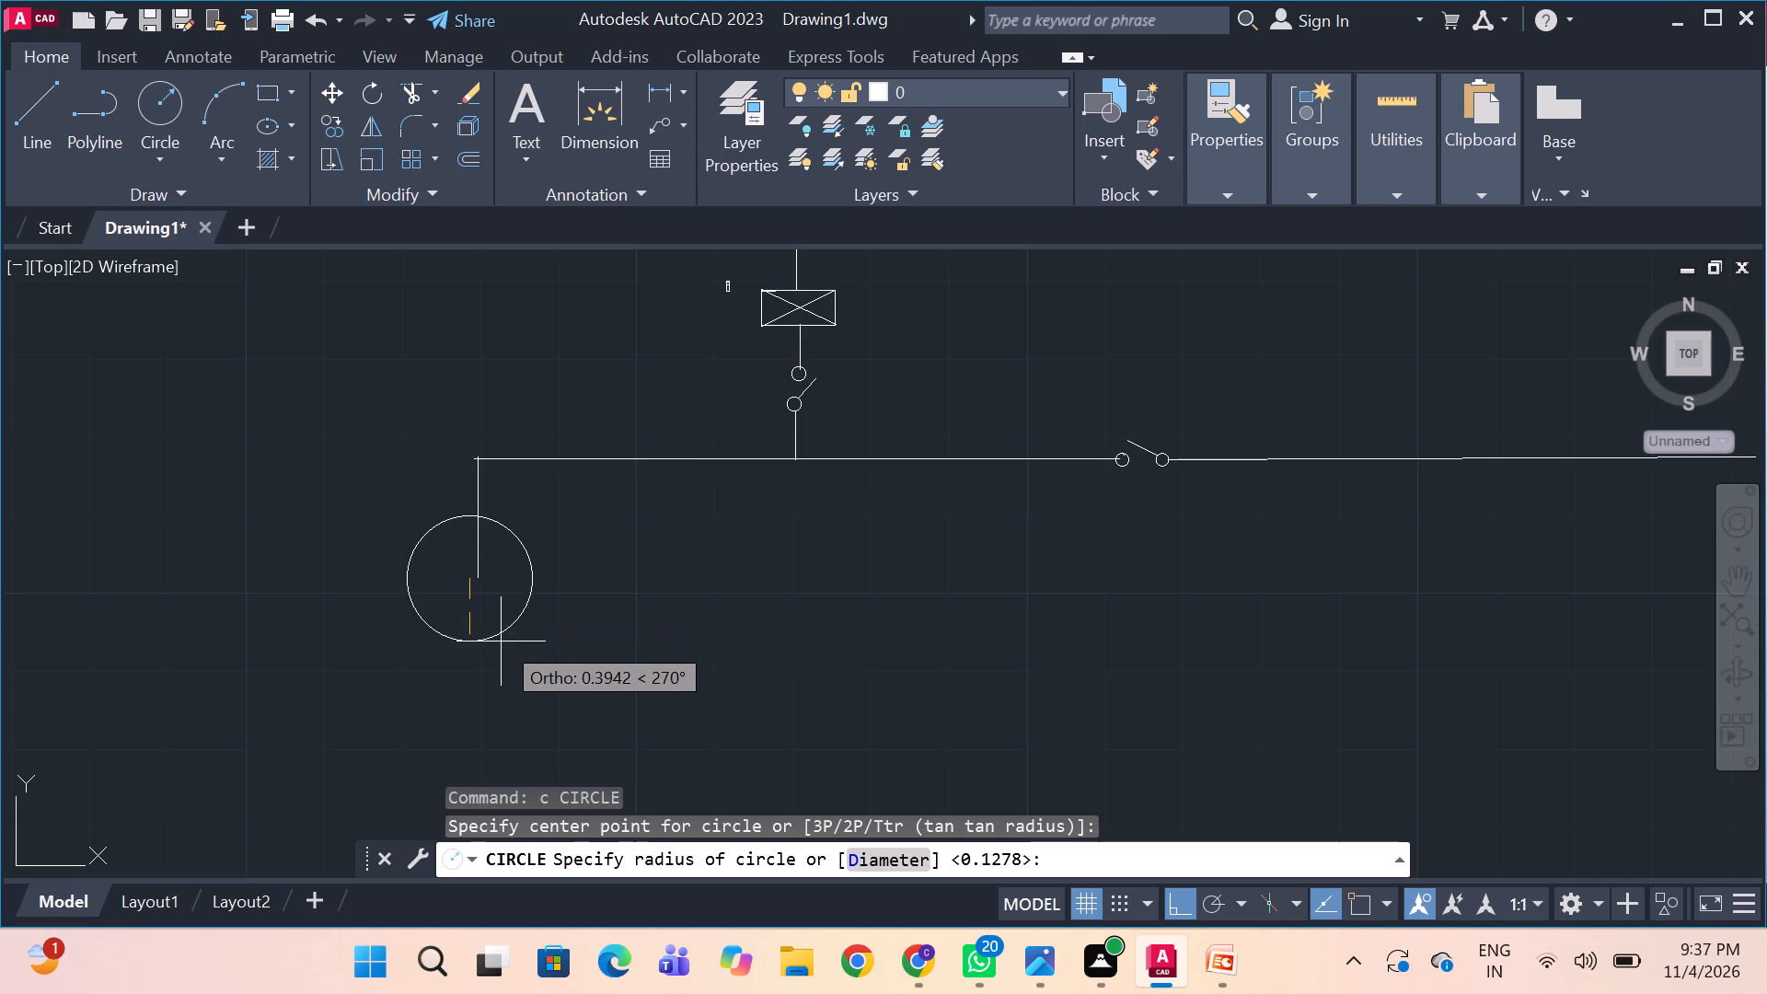
left_click_drag(501, 641, 492, 634)
left_click(492, 634)
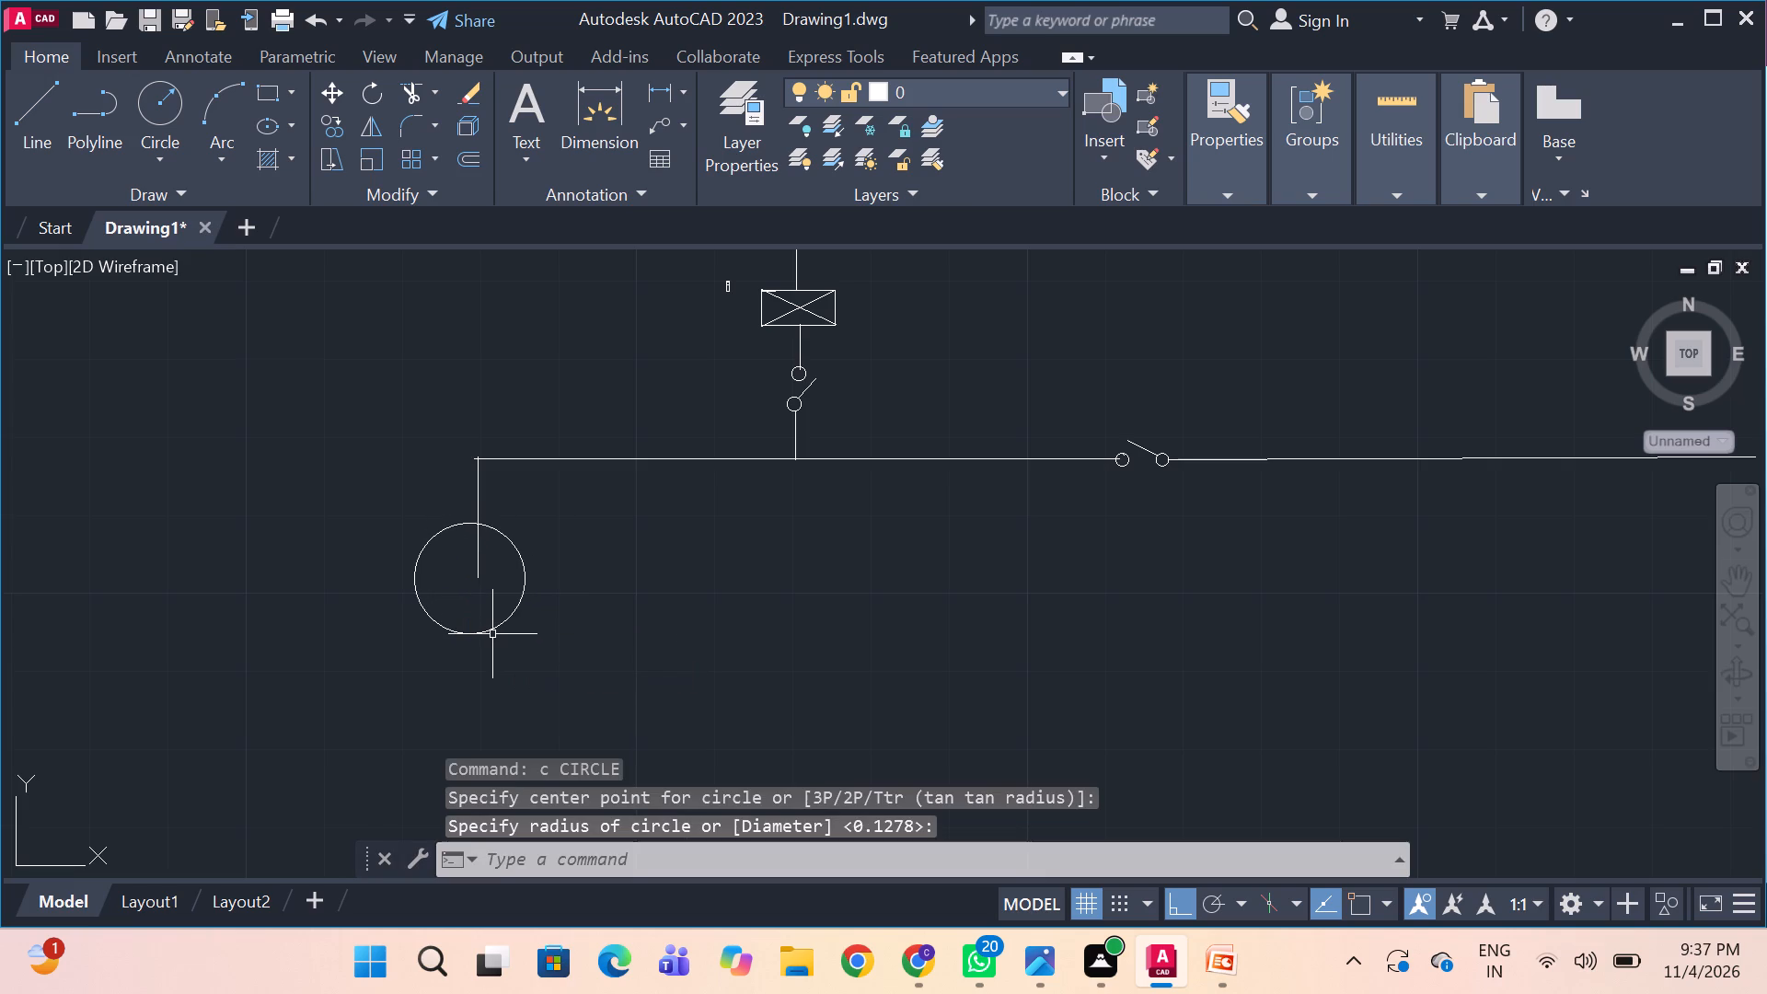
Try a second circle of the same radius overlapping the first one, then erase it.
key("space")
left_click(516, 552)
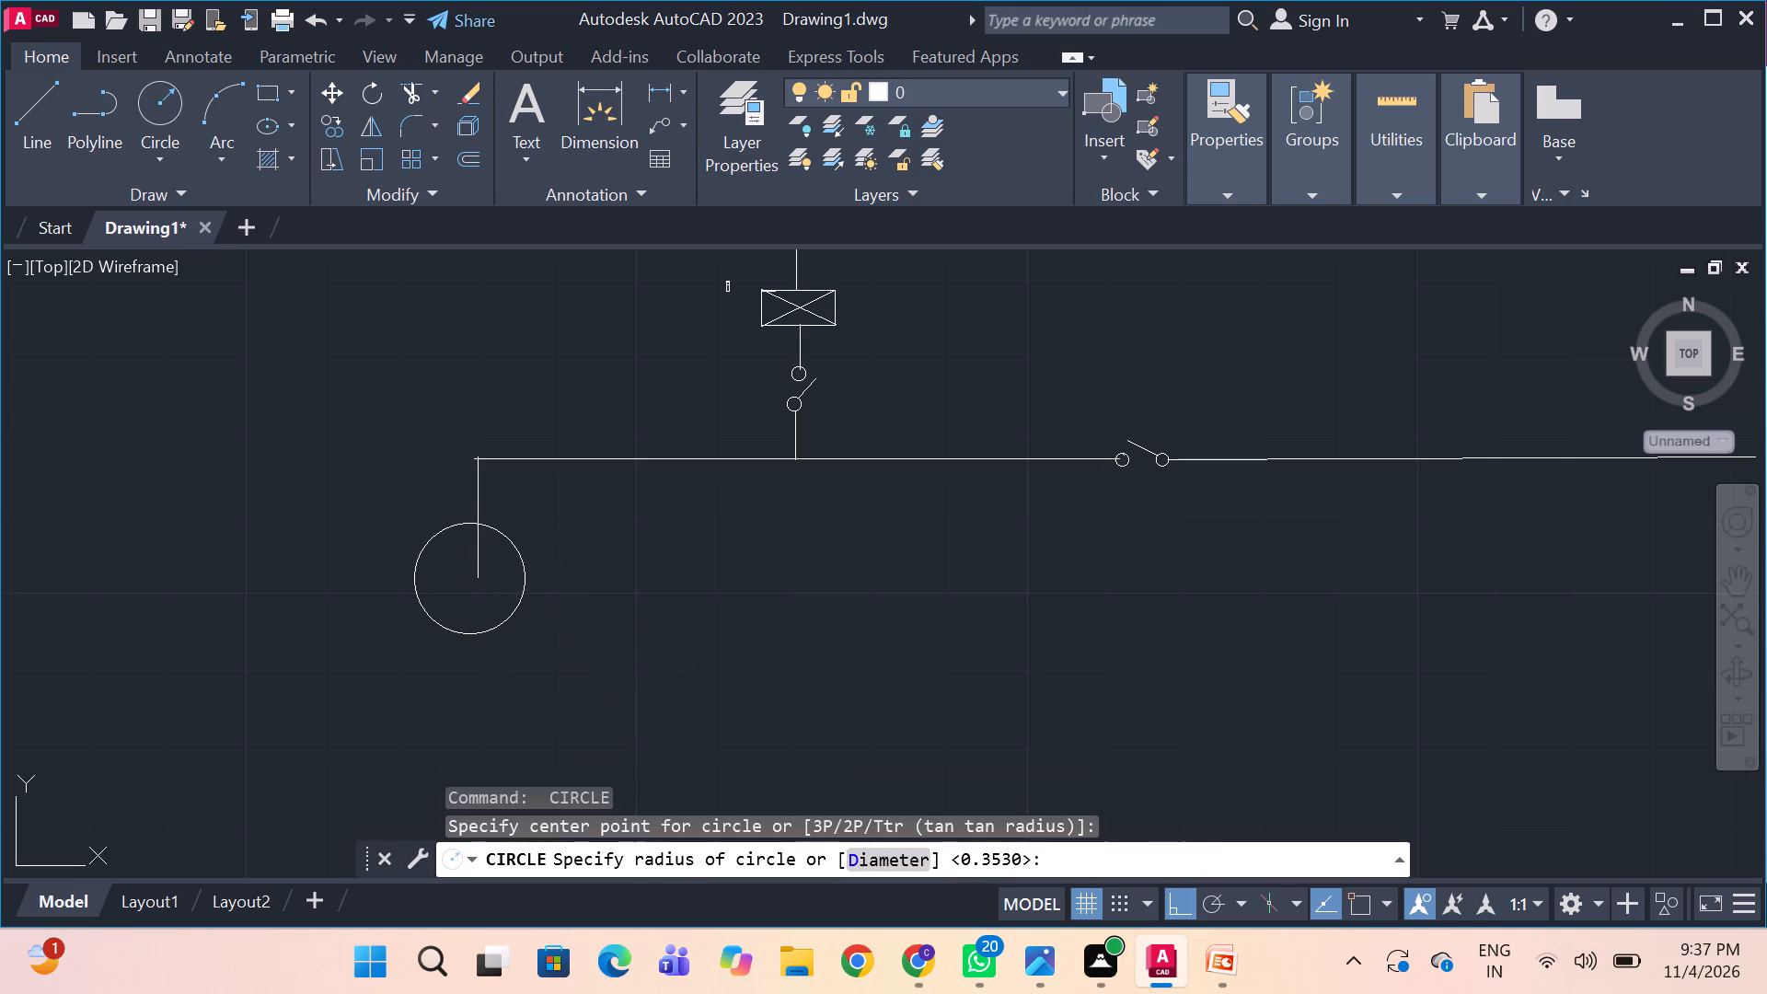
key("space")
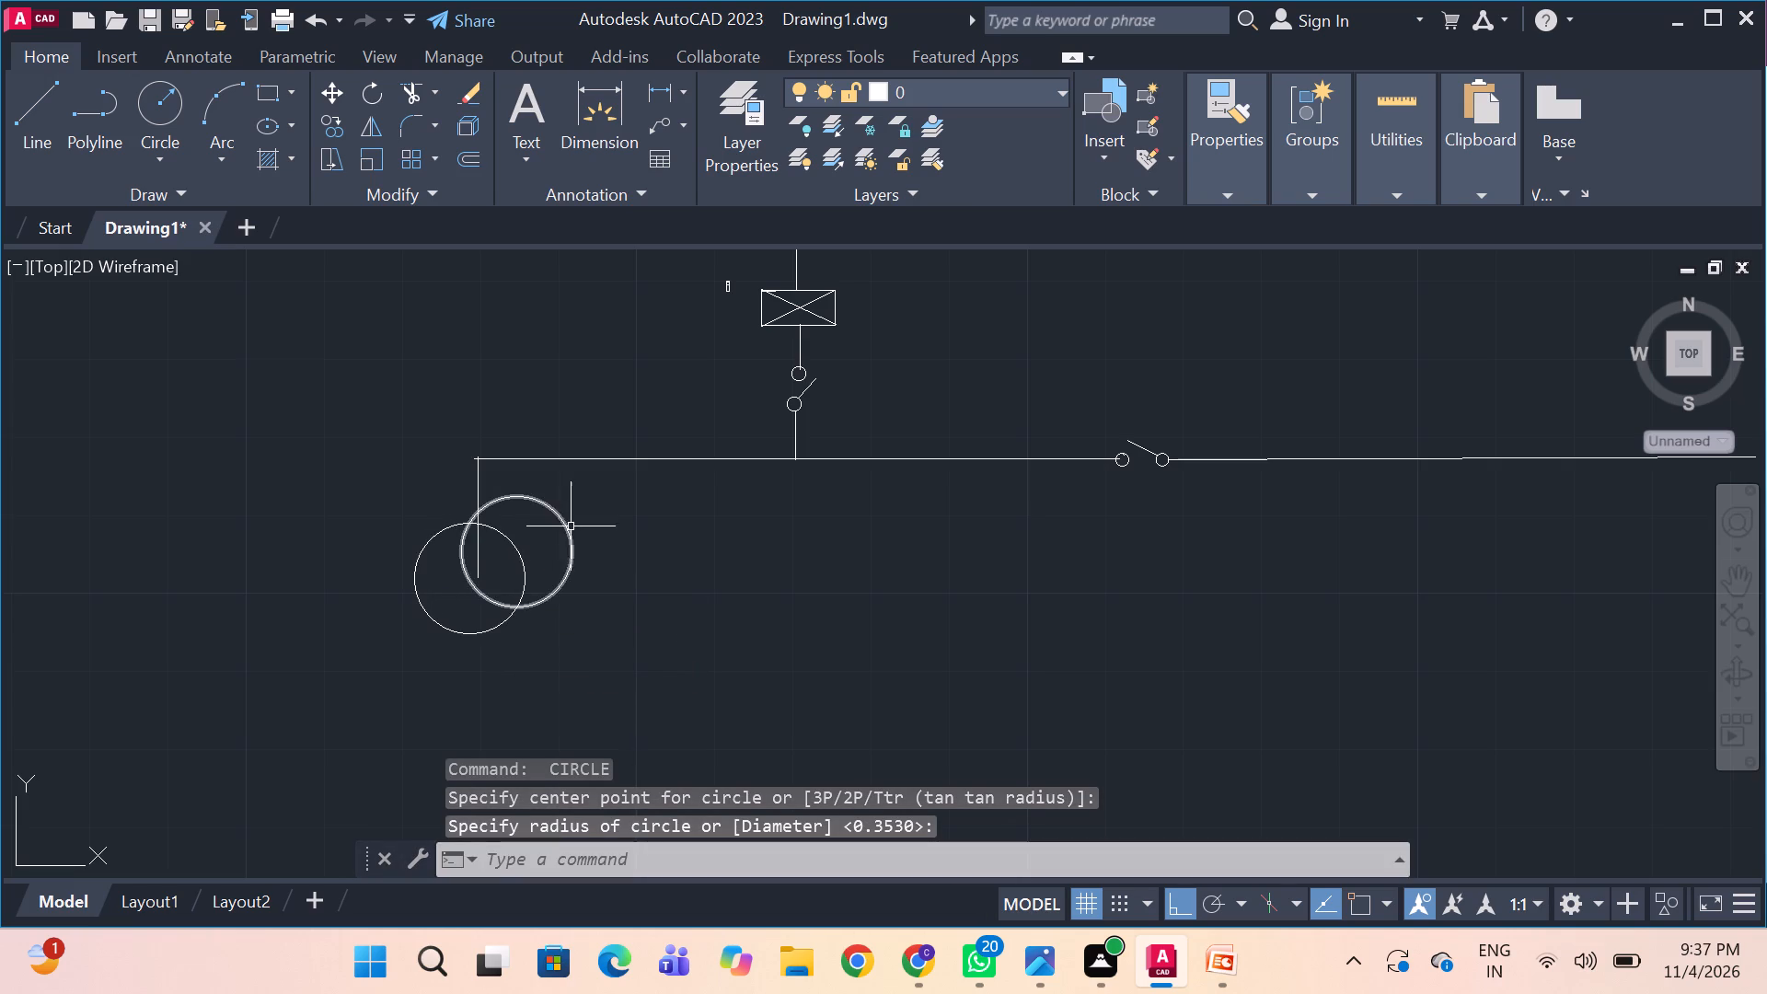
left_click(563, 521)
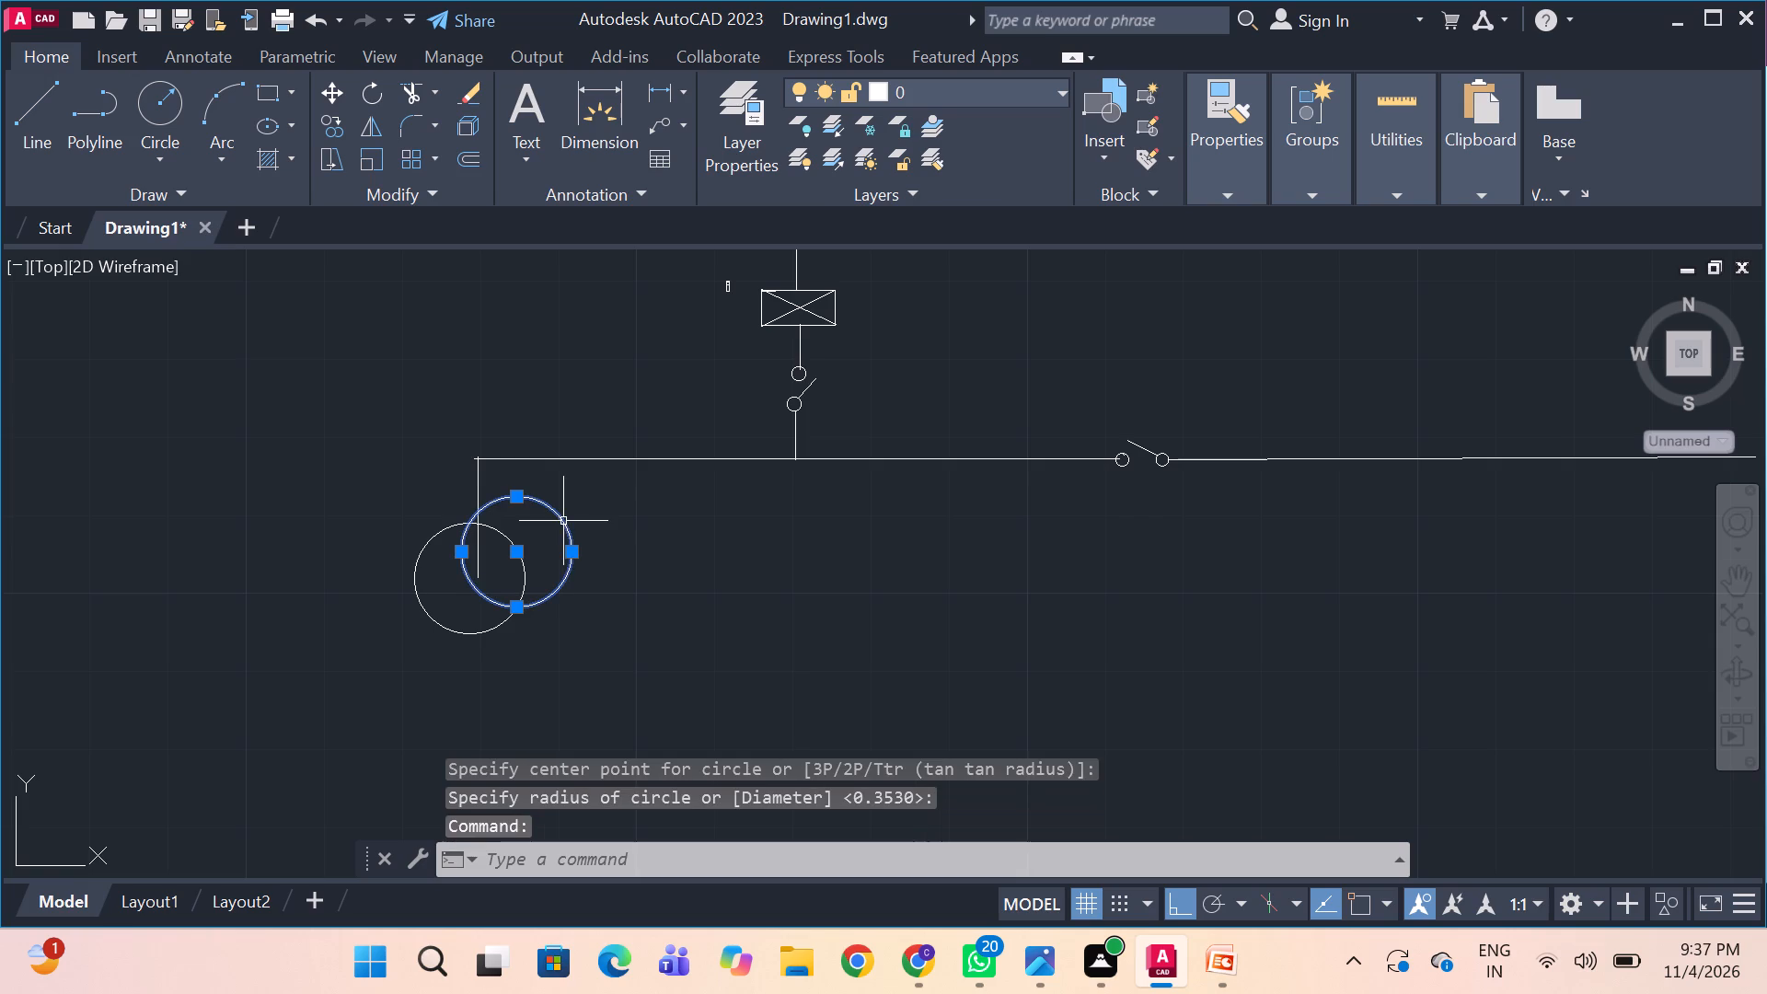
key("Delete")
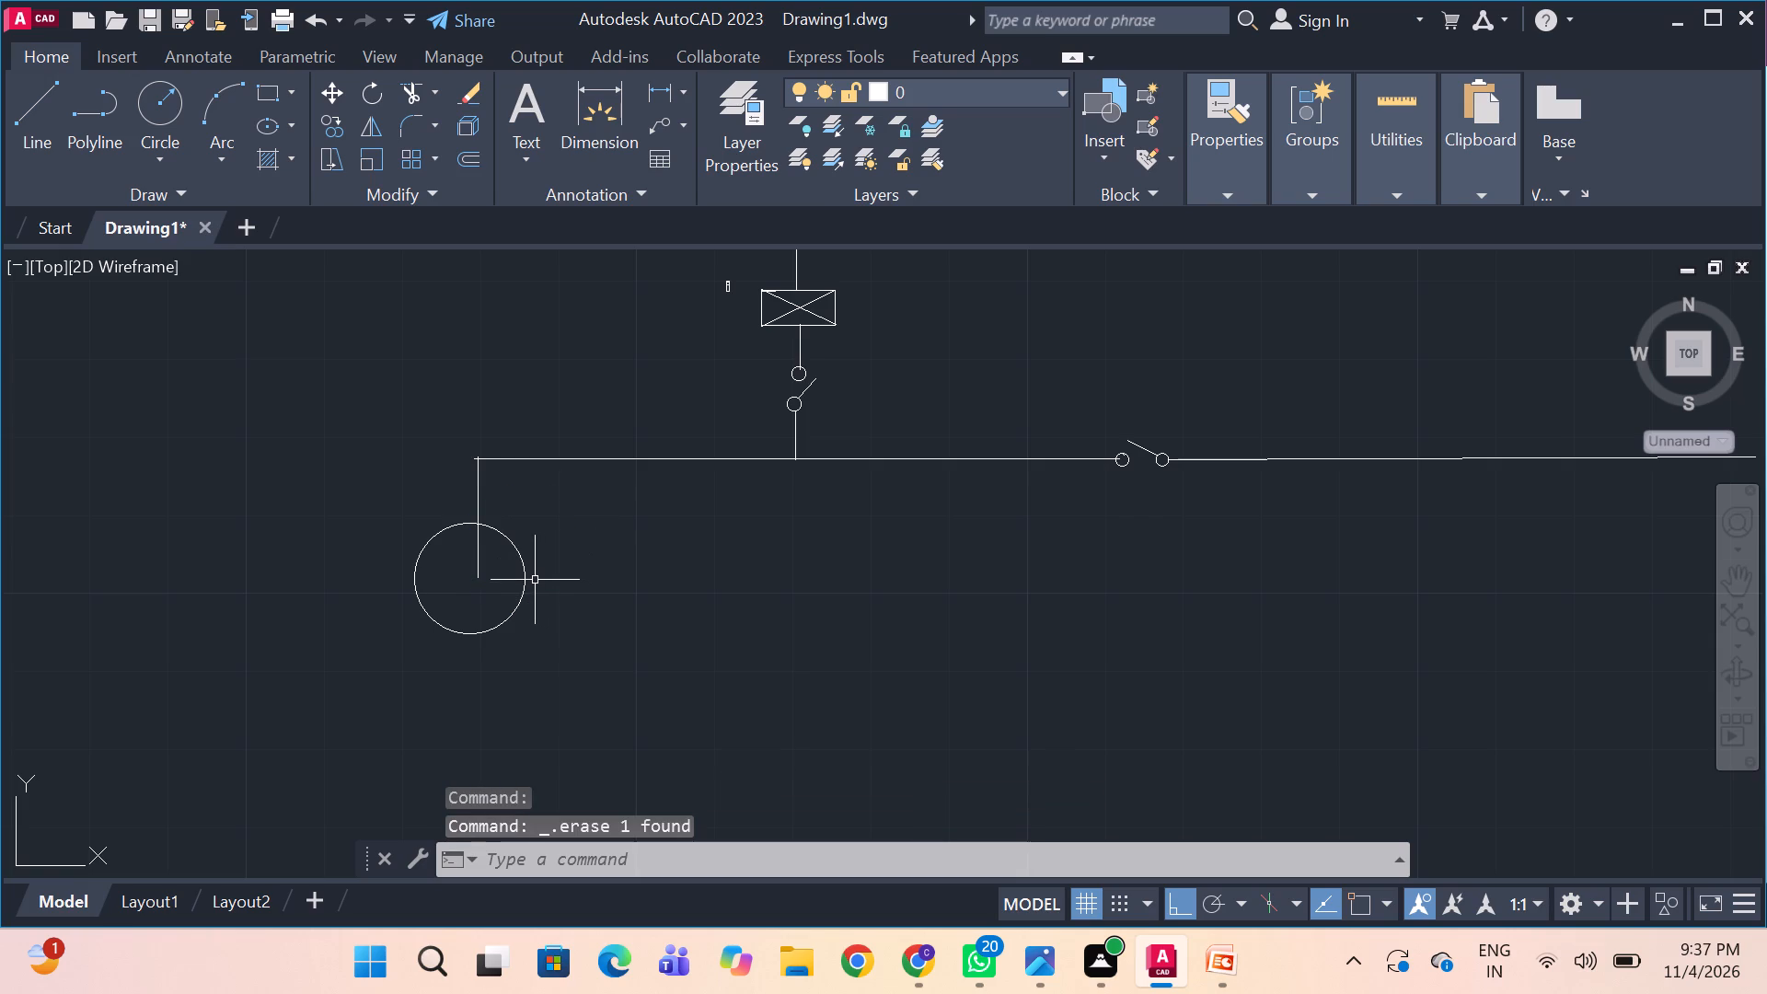
Move the circle straight down so that its top sits at the lower end of the vertical line.
left_click(525, 575)
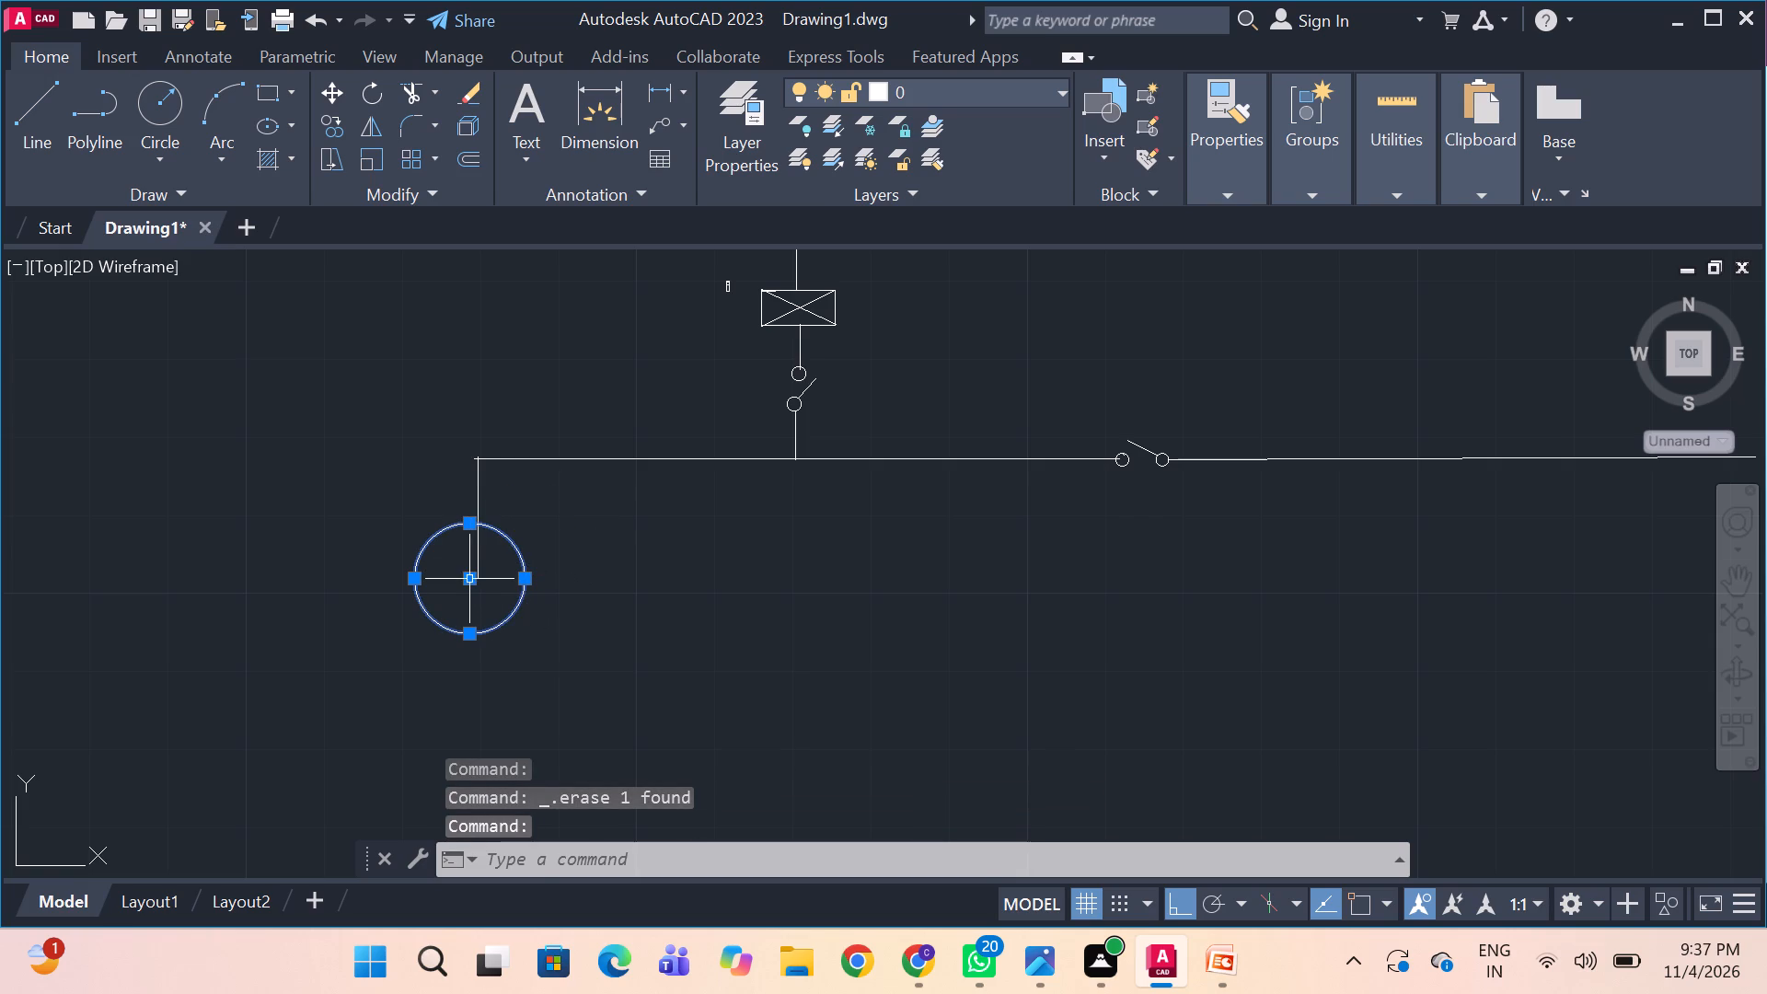
left_click_drag(470, 575, 486, 615)
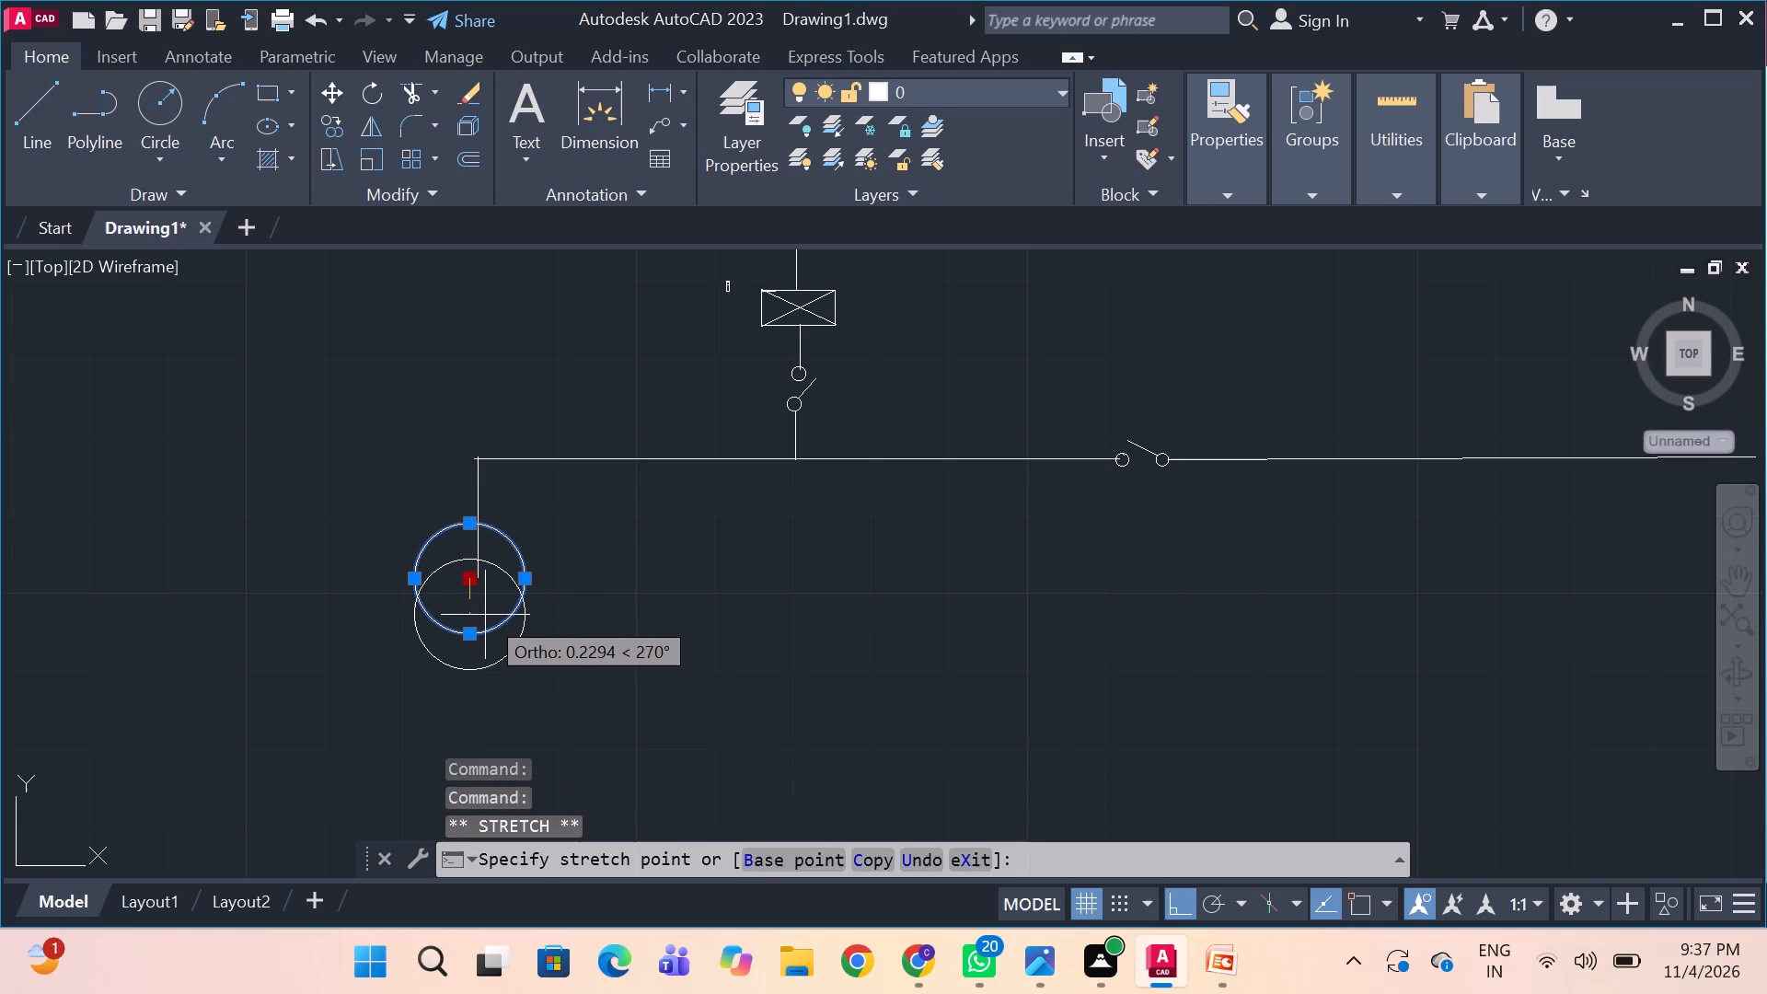
left_click_drag(486, 615, 496, 622)
left_click(496, 624)
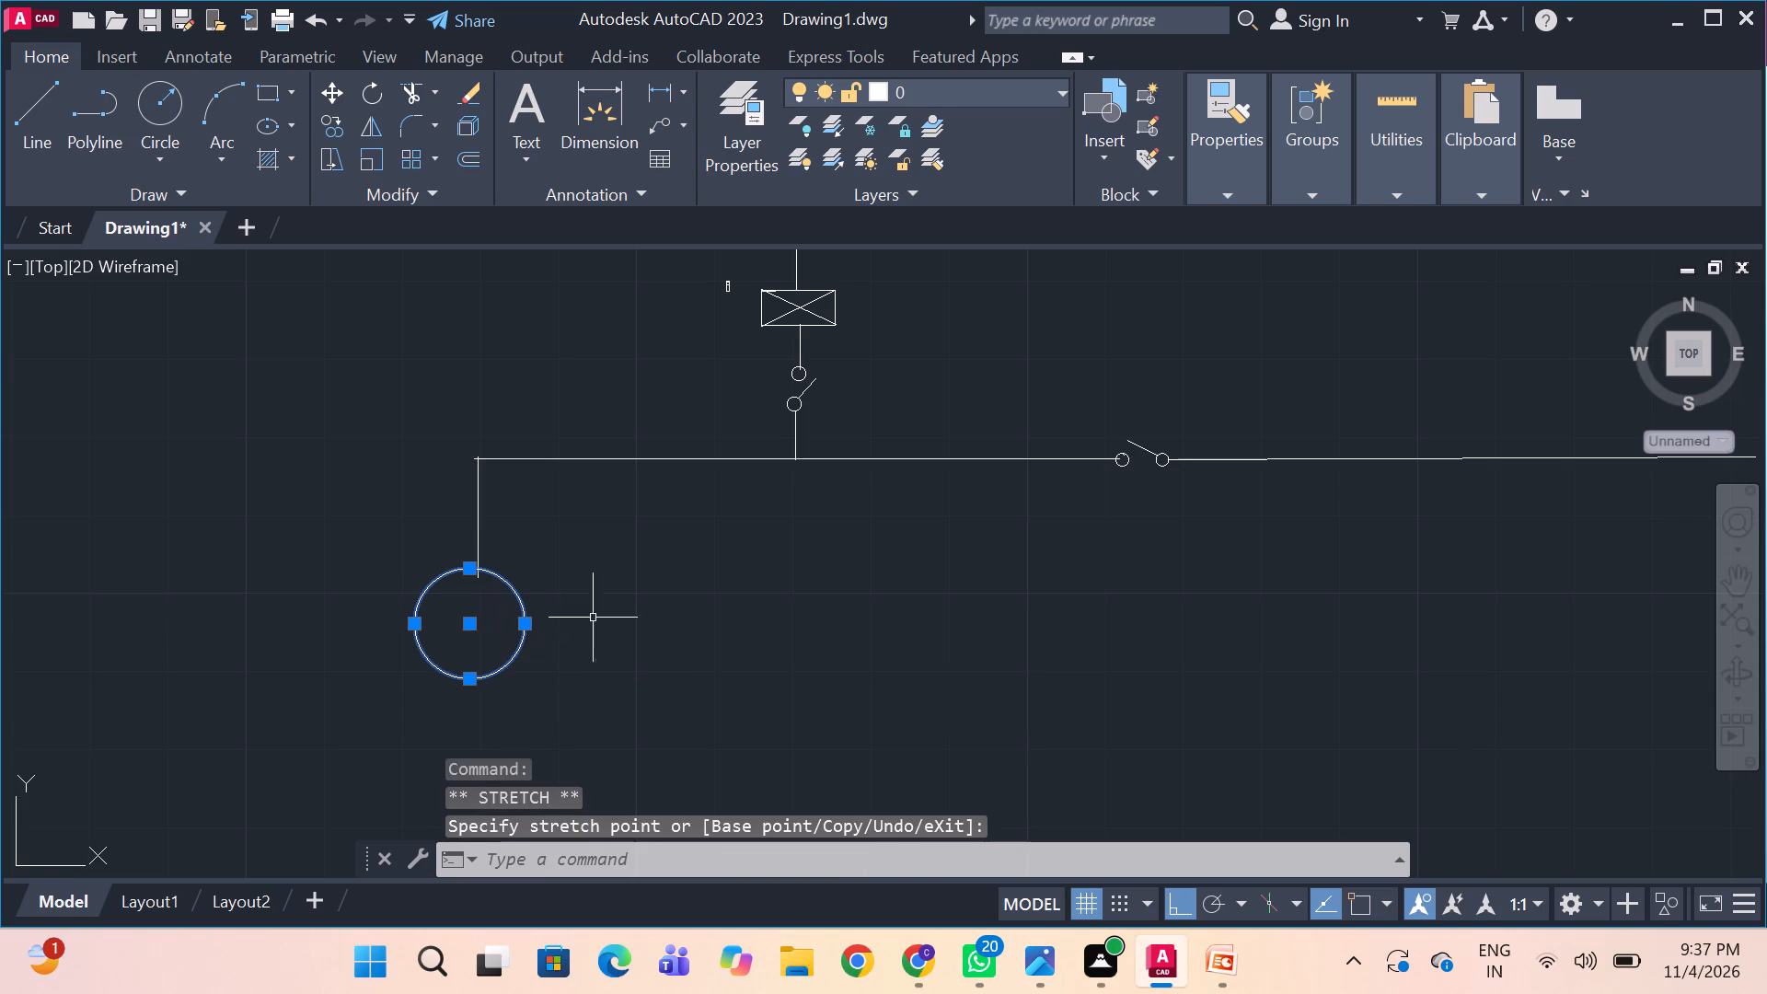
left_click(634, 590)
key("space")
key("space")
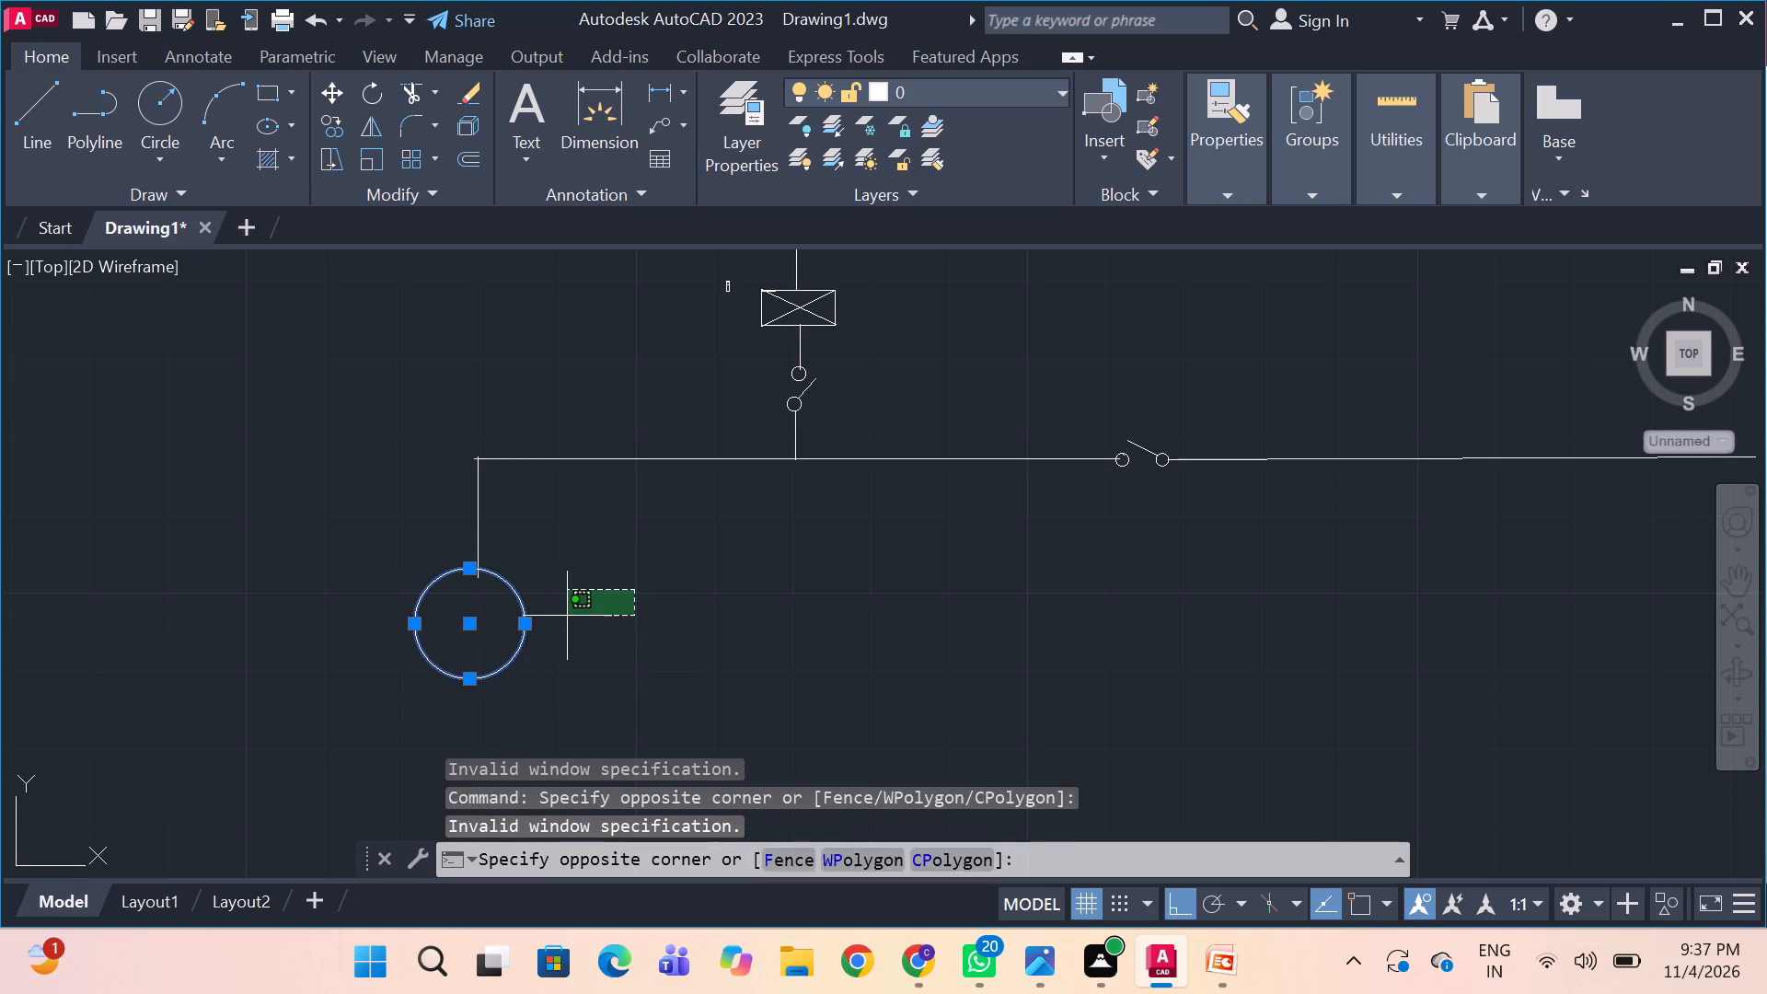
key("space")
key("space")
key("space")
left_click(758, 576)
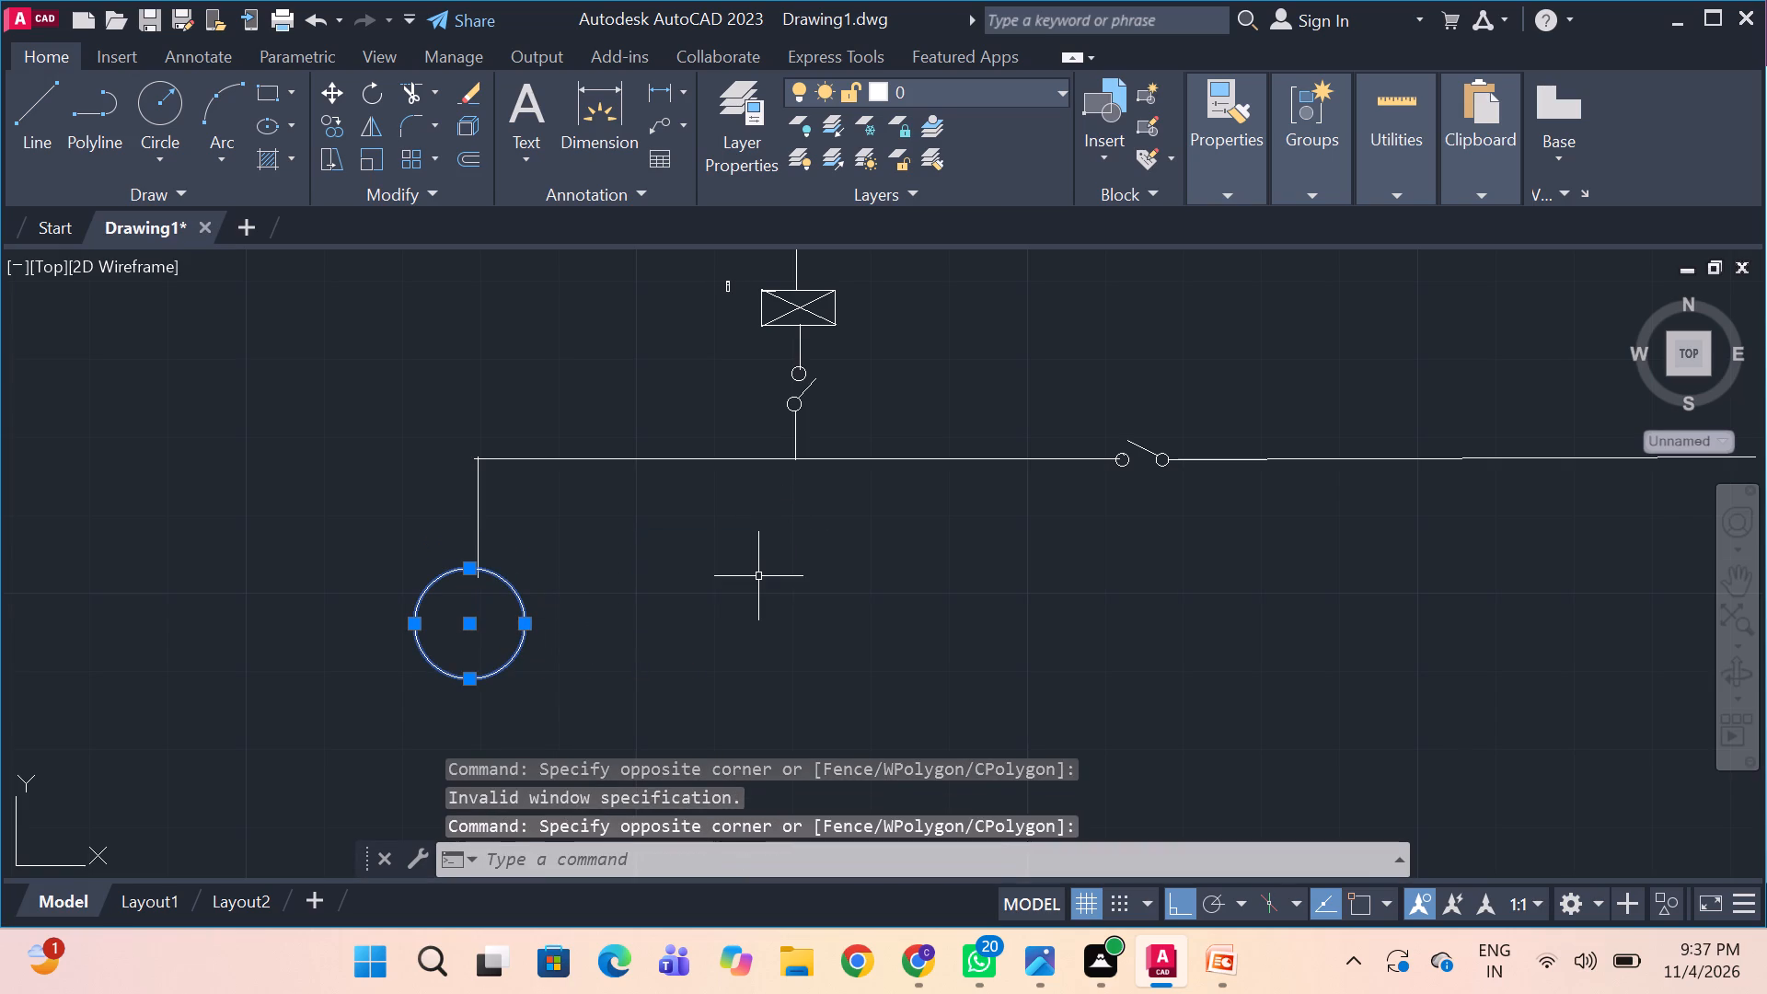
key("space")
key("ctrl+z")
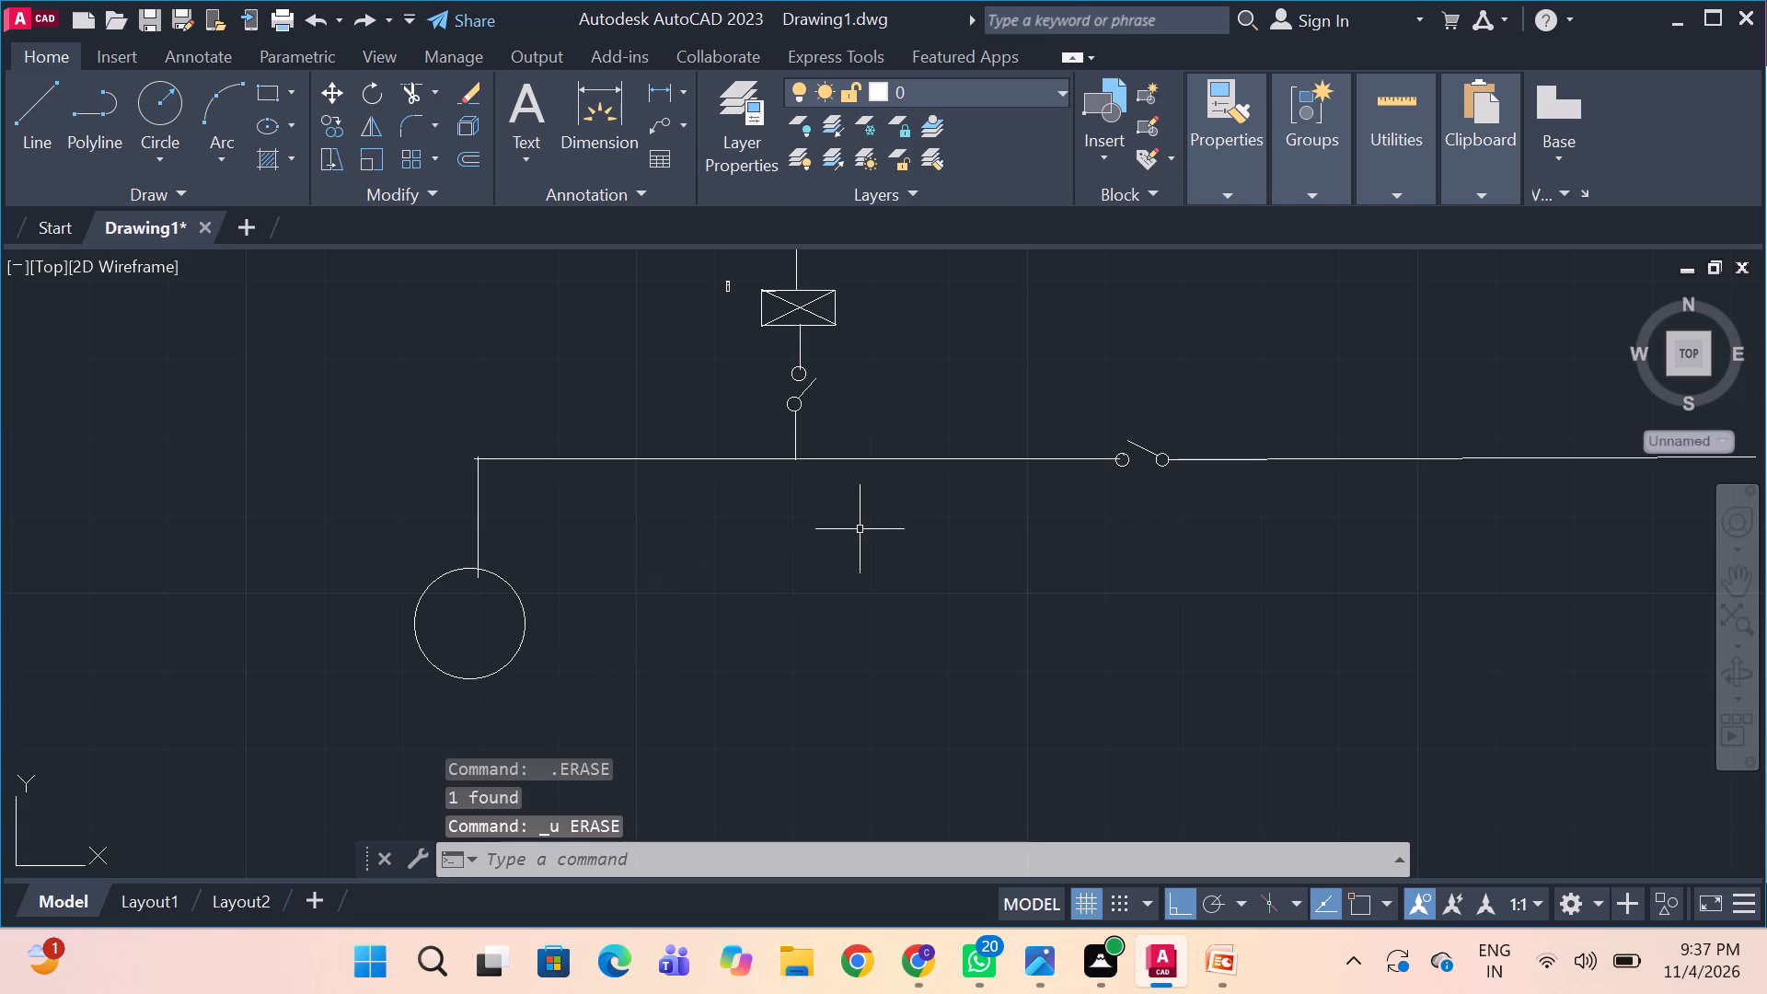
Mirror the circle downward about a horizontal line through its lower part, keeping the original, to form the PT's two overlapping circles.
left_click(497, 572)
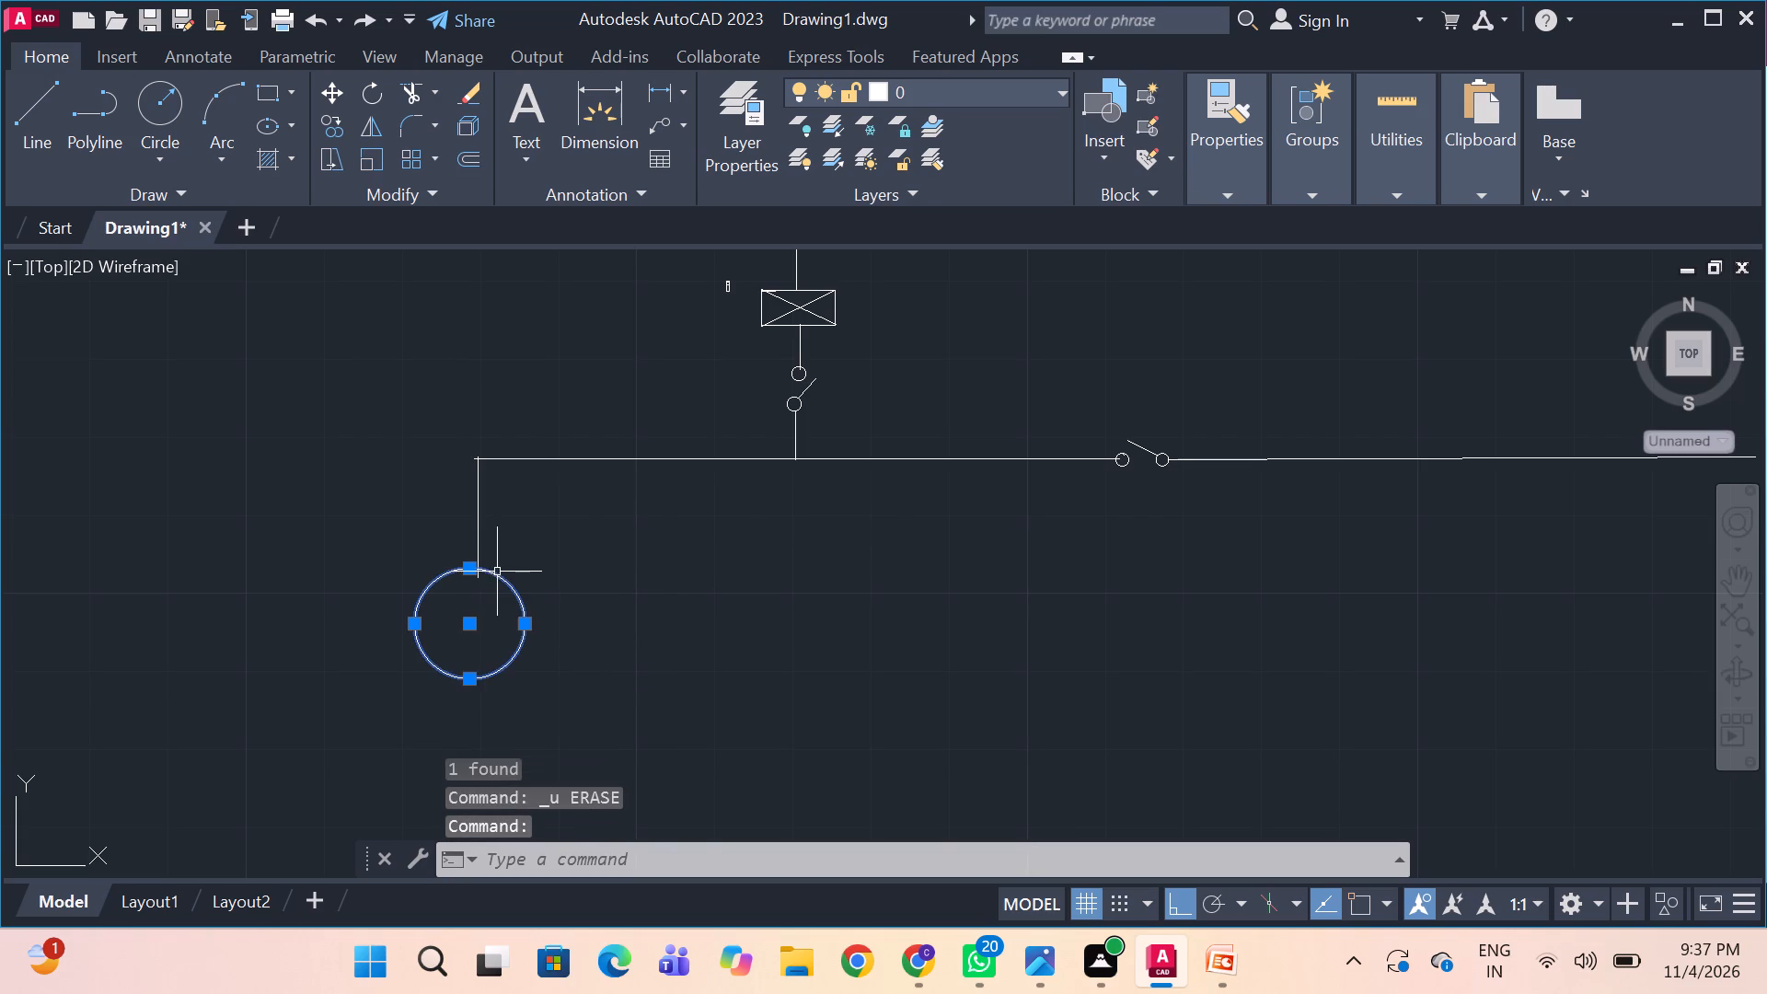
left_click(375, 124)
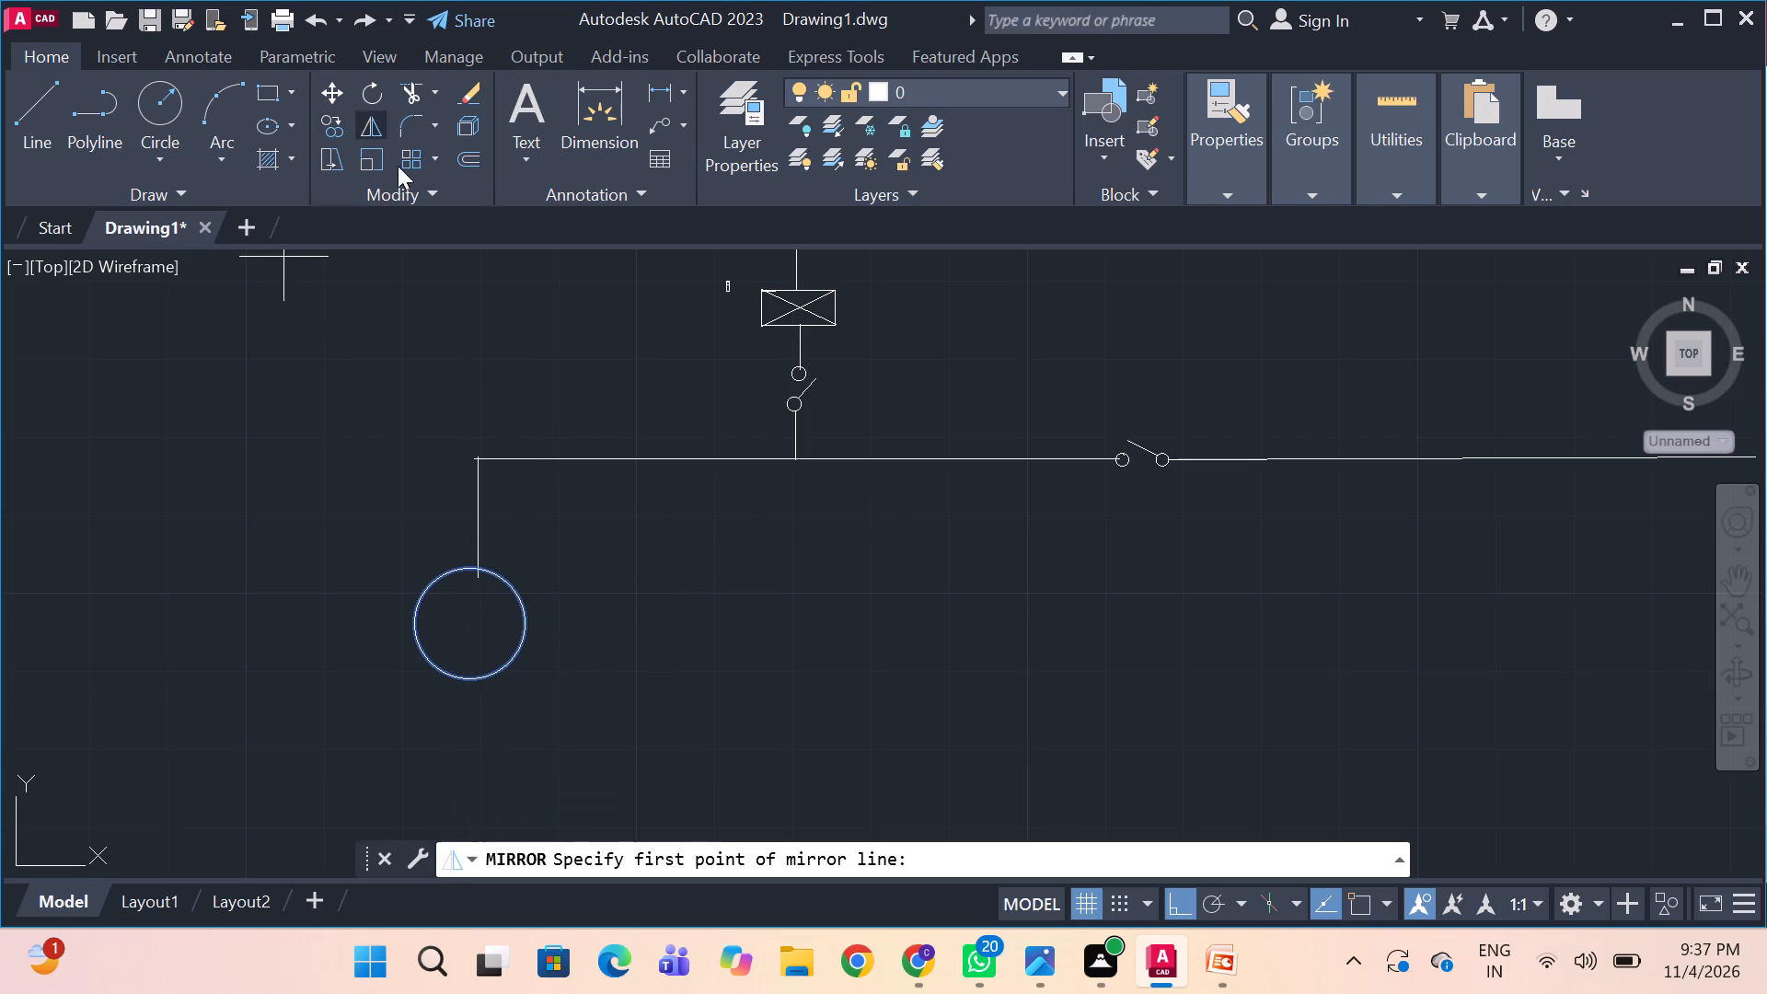
left_click(468, 651)
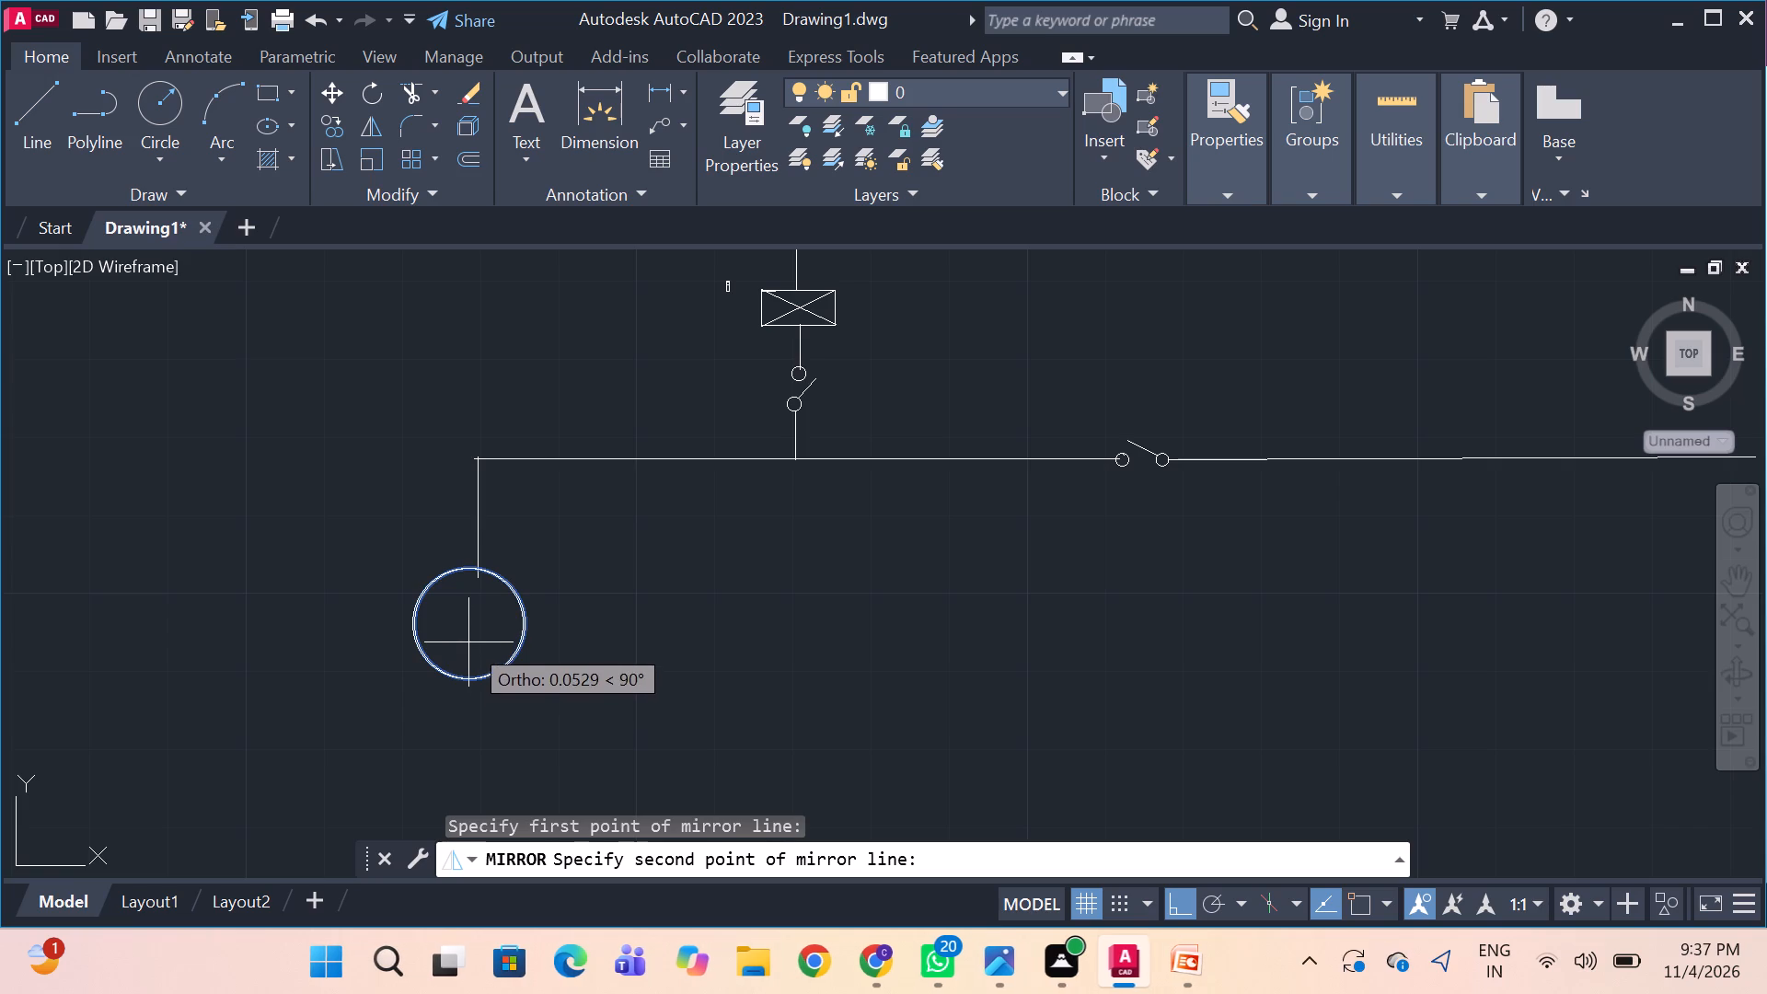
left_click(476, 657)
key("space")
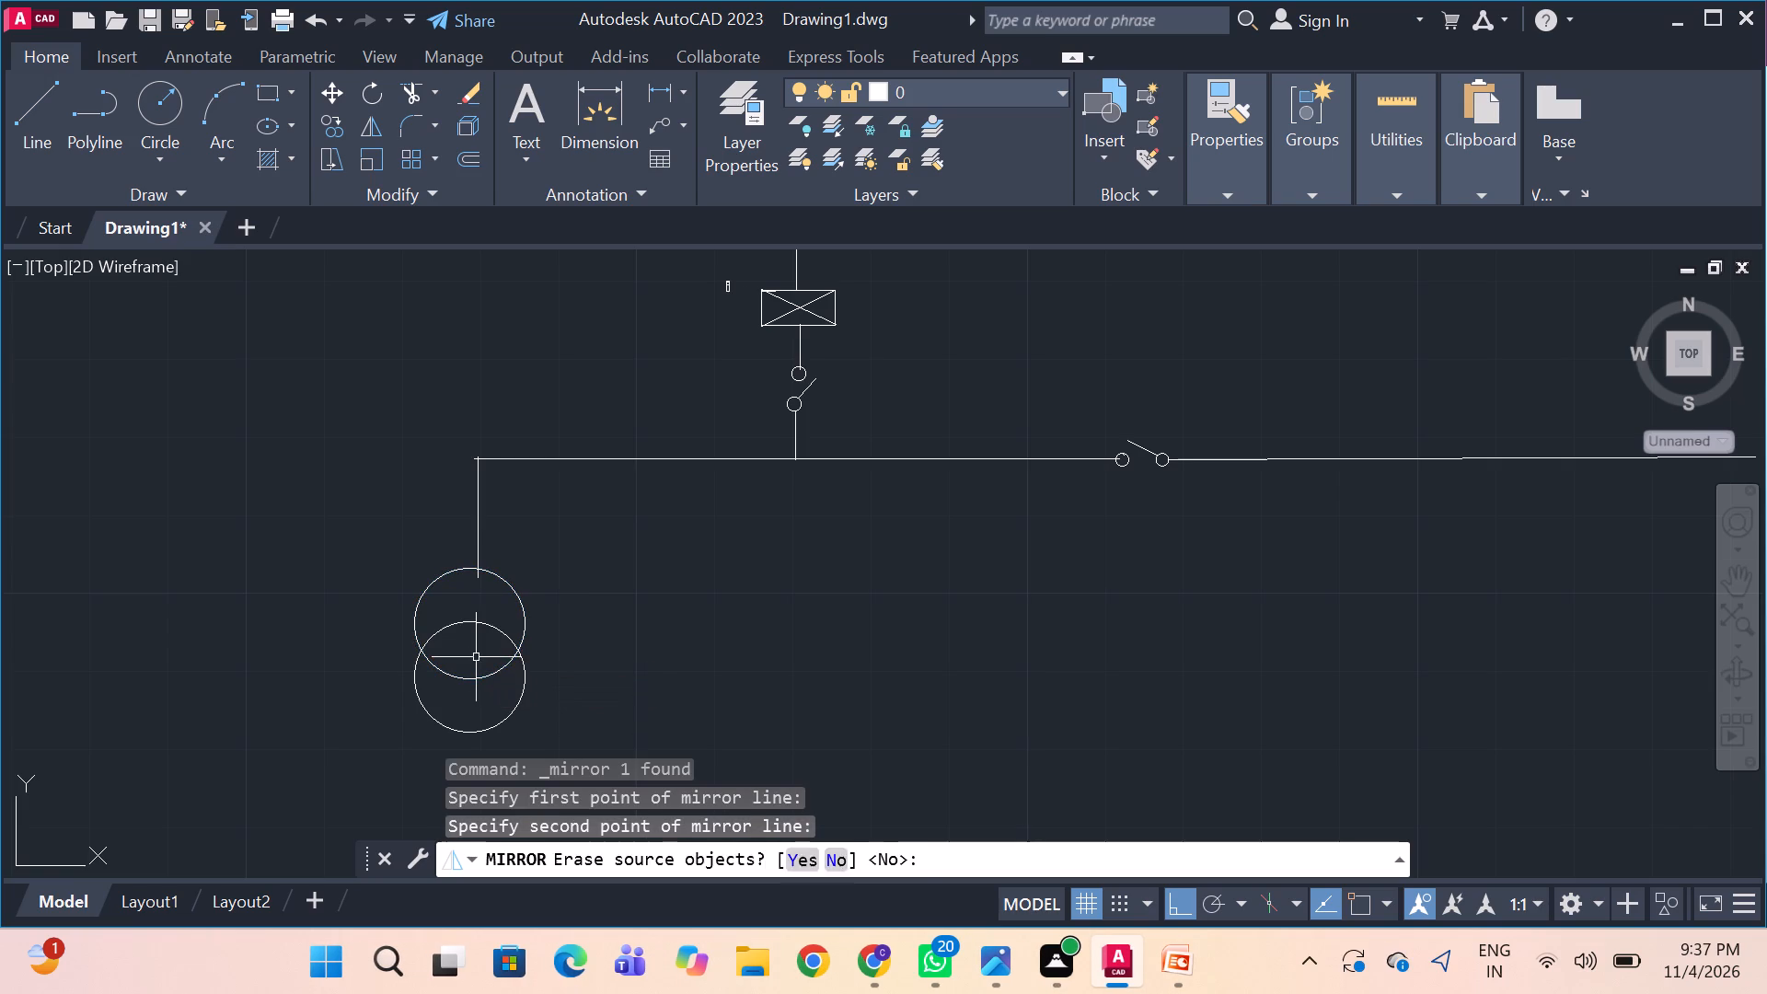
Draw a vertical line about 0.62 units down from the bottom of the PT symbol's lower circle.
middle_click_drag(623, 642, 472, 527)
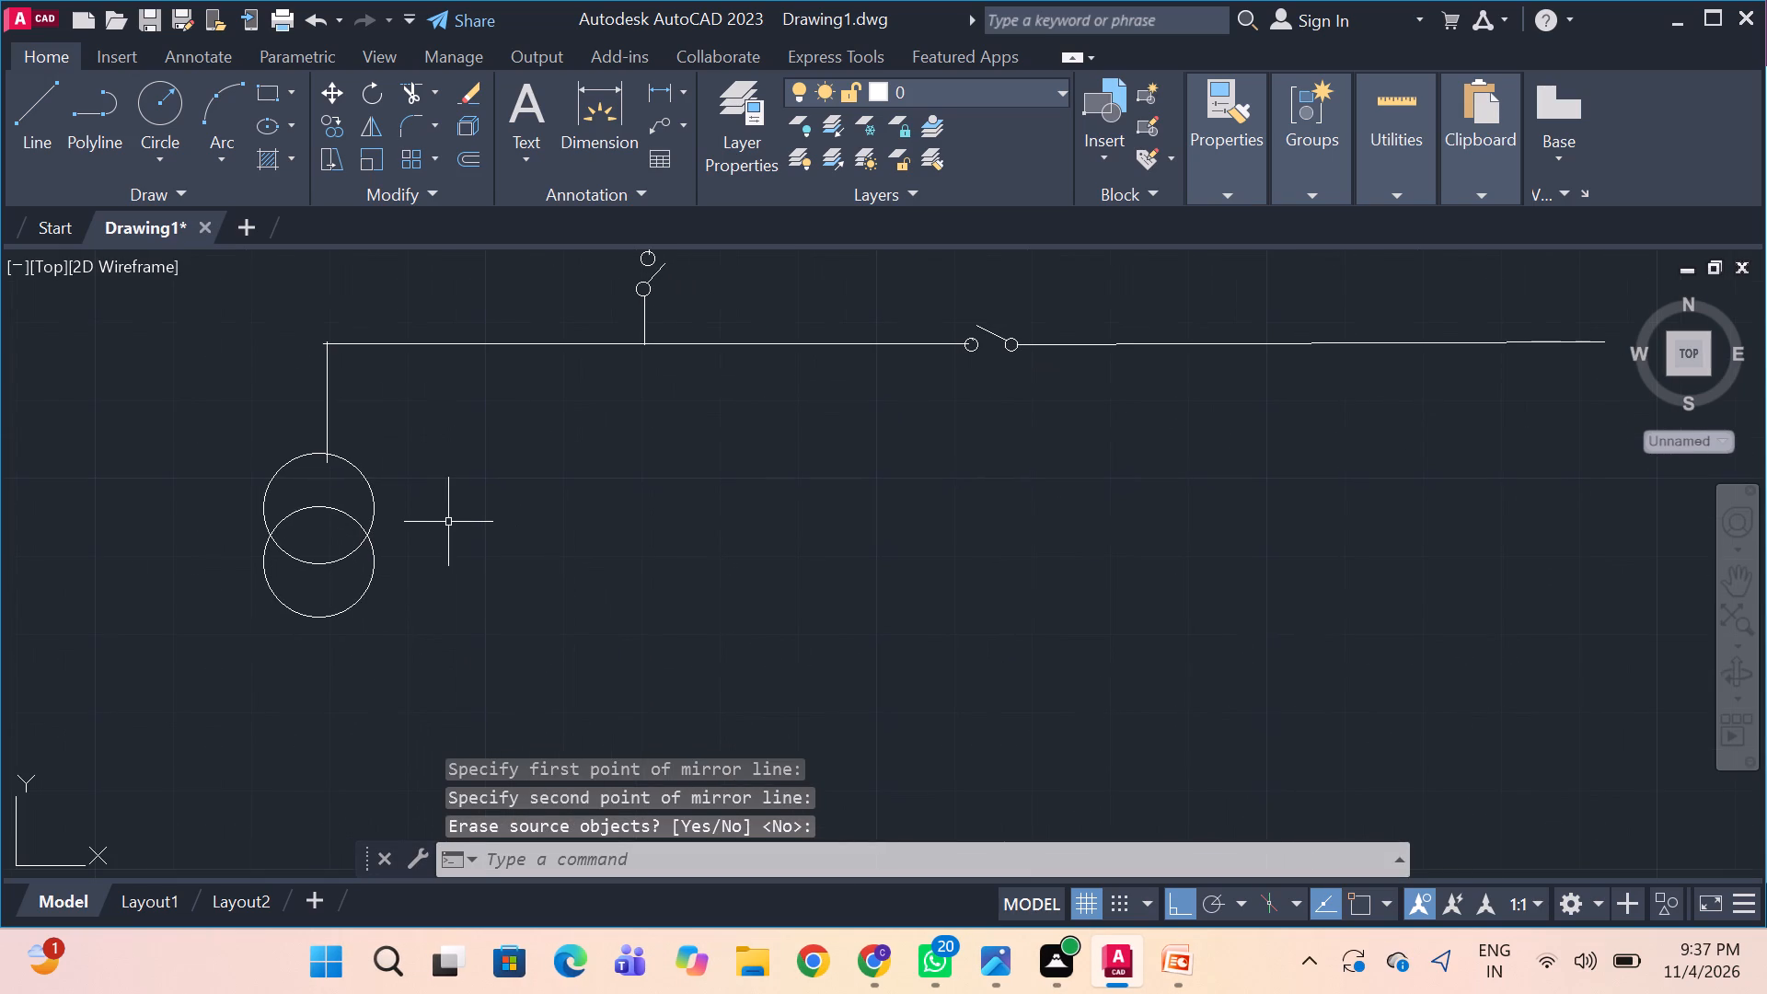
key("l")
key("space")
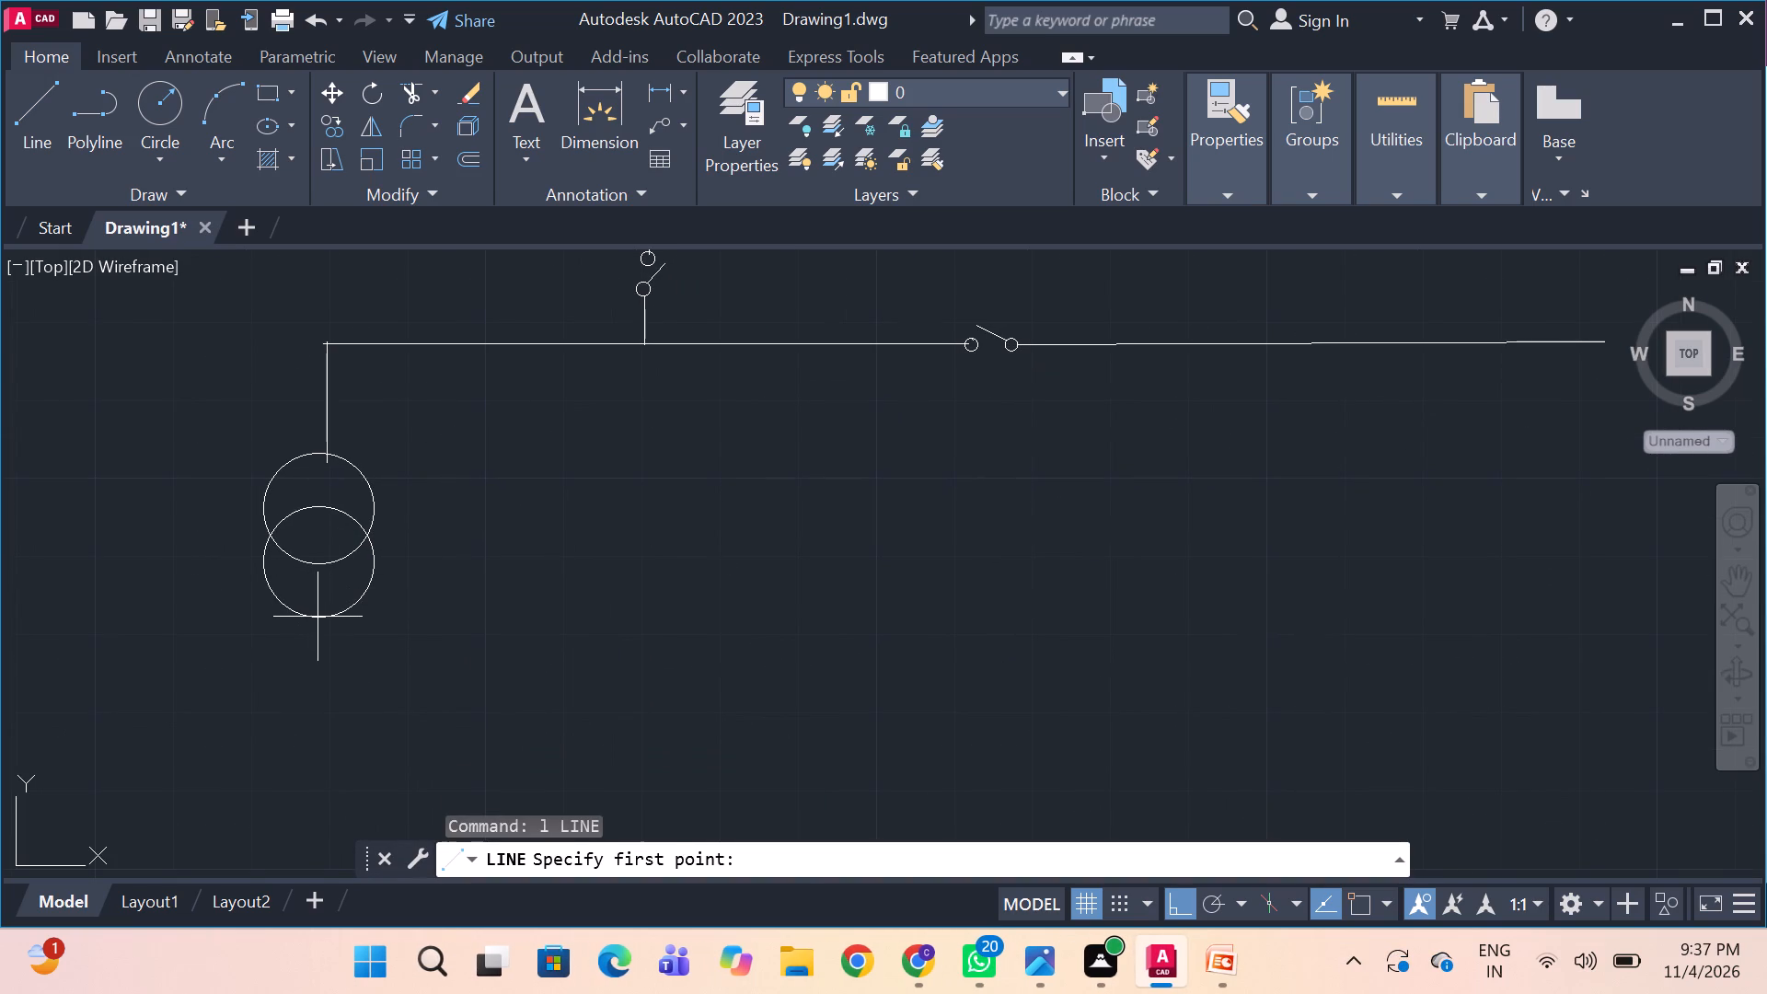
left_click_drag(318, 617, 318, 711)
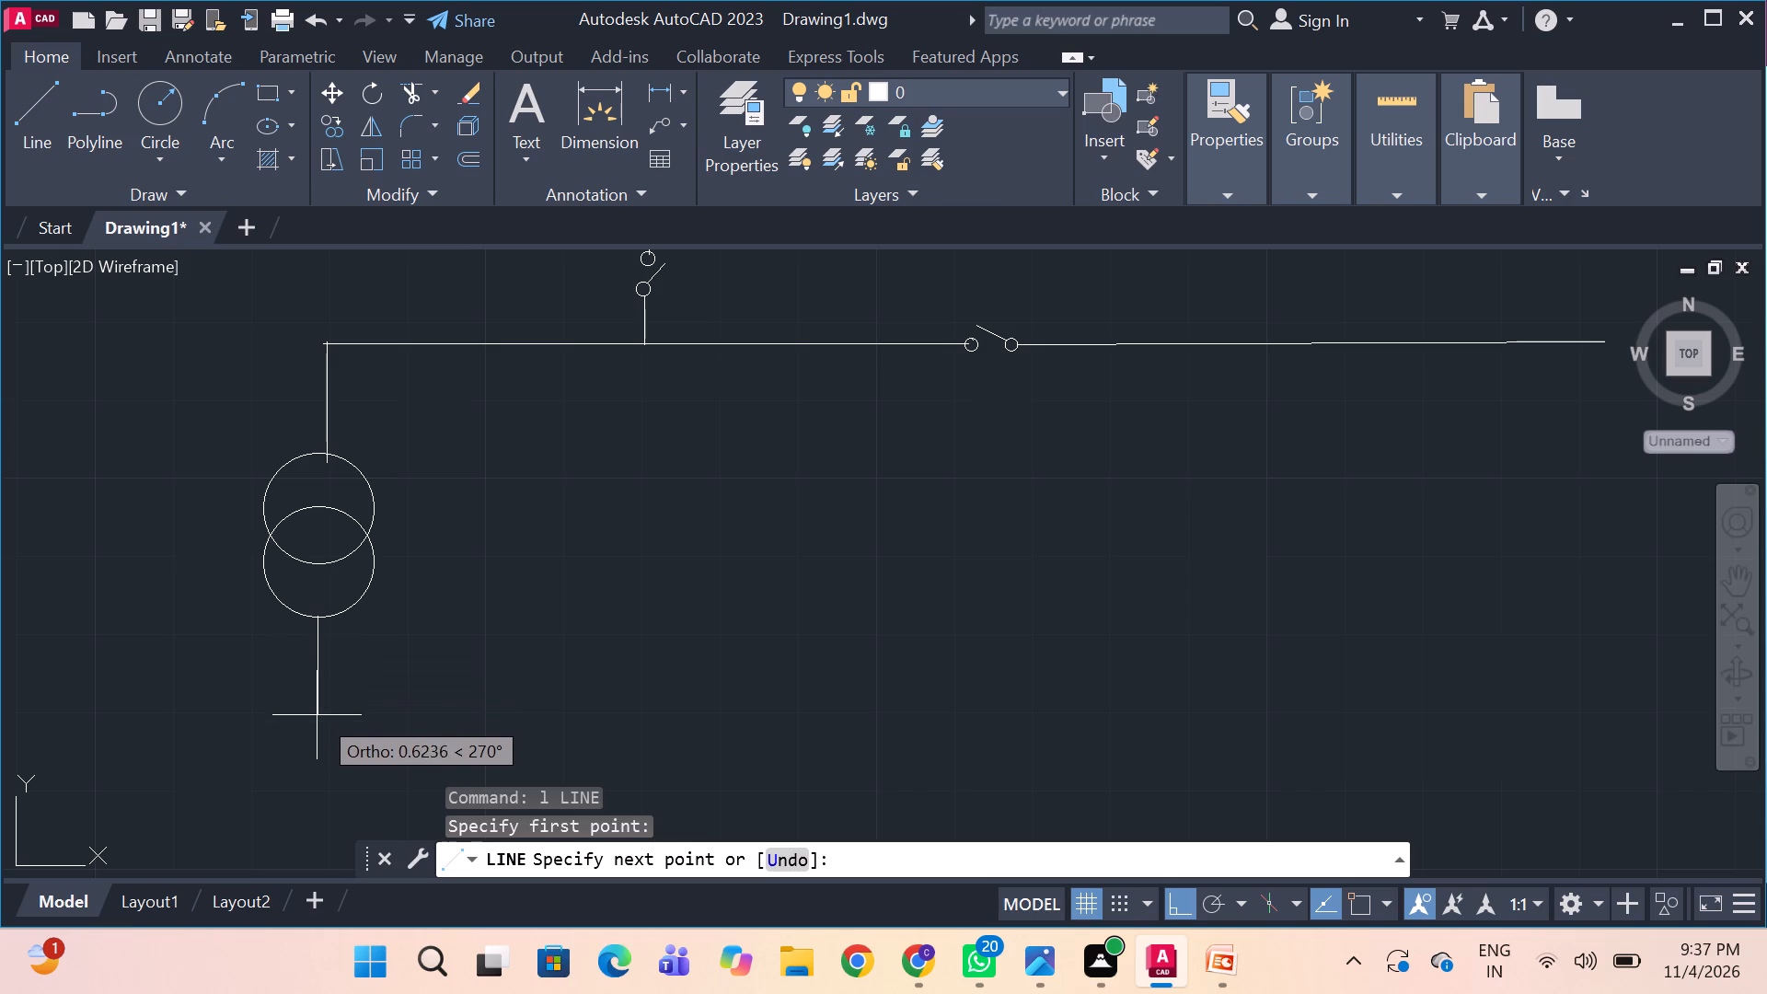
left_click(317, 715)
key("space")
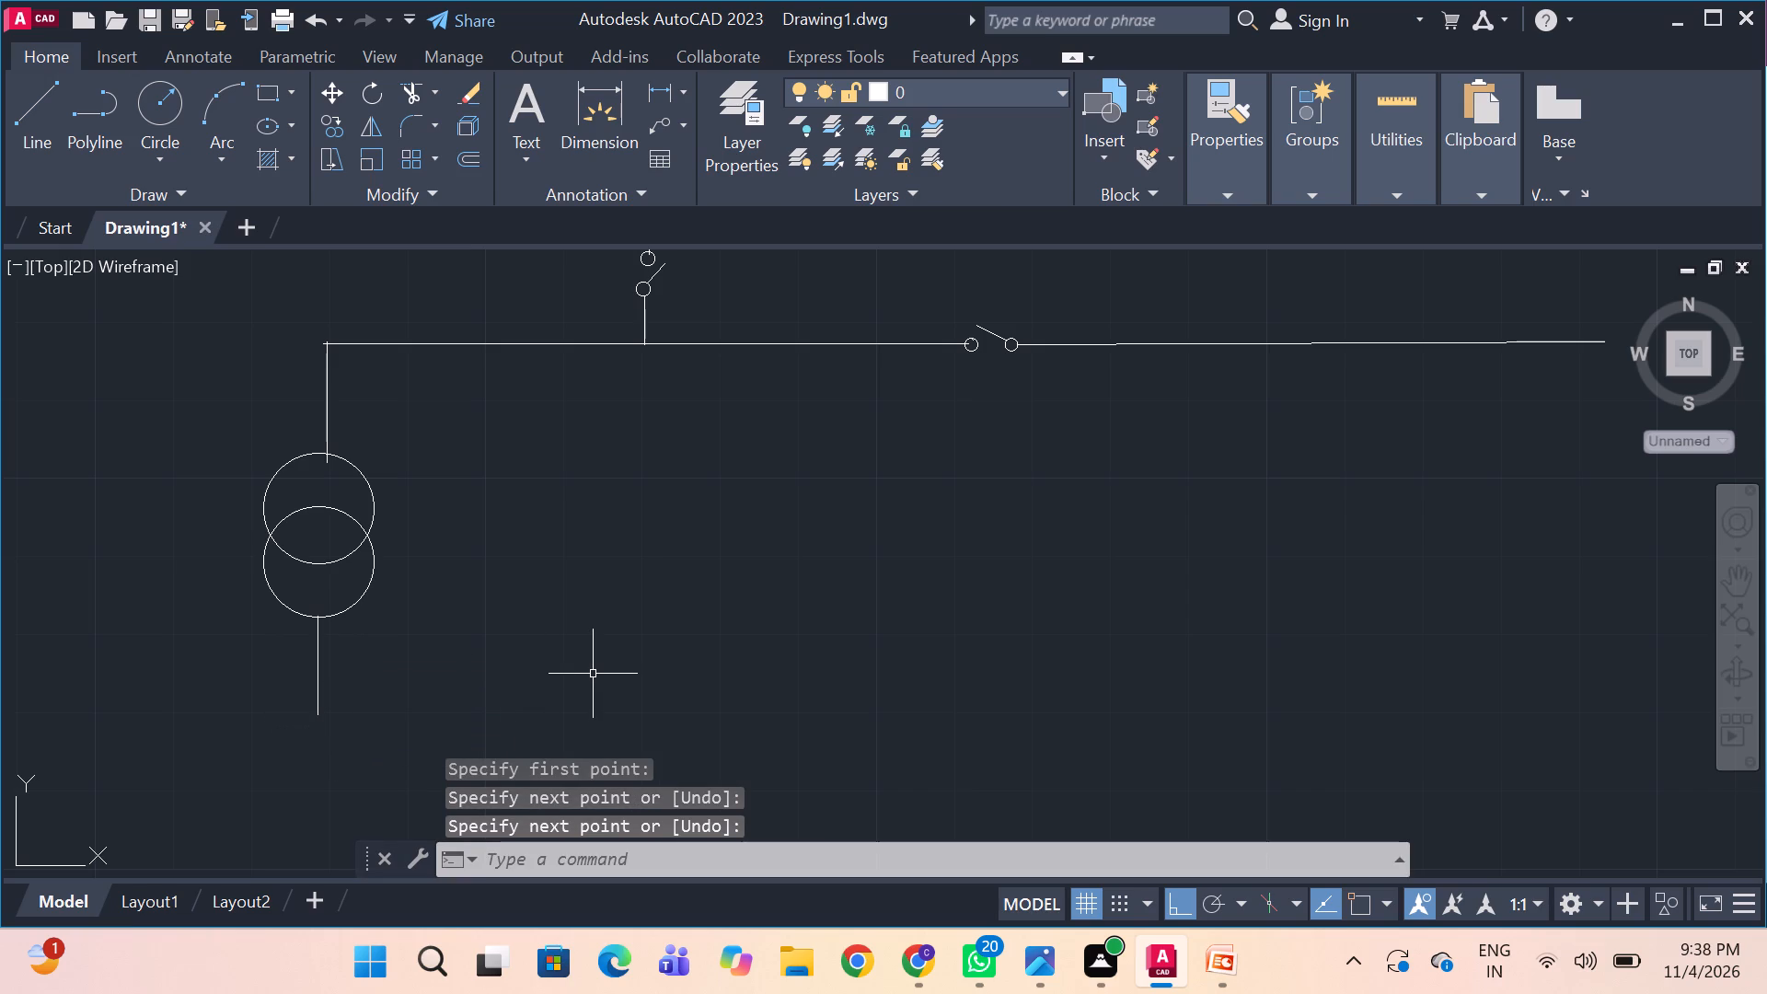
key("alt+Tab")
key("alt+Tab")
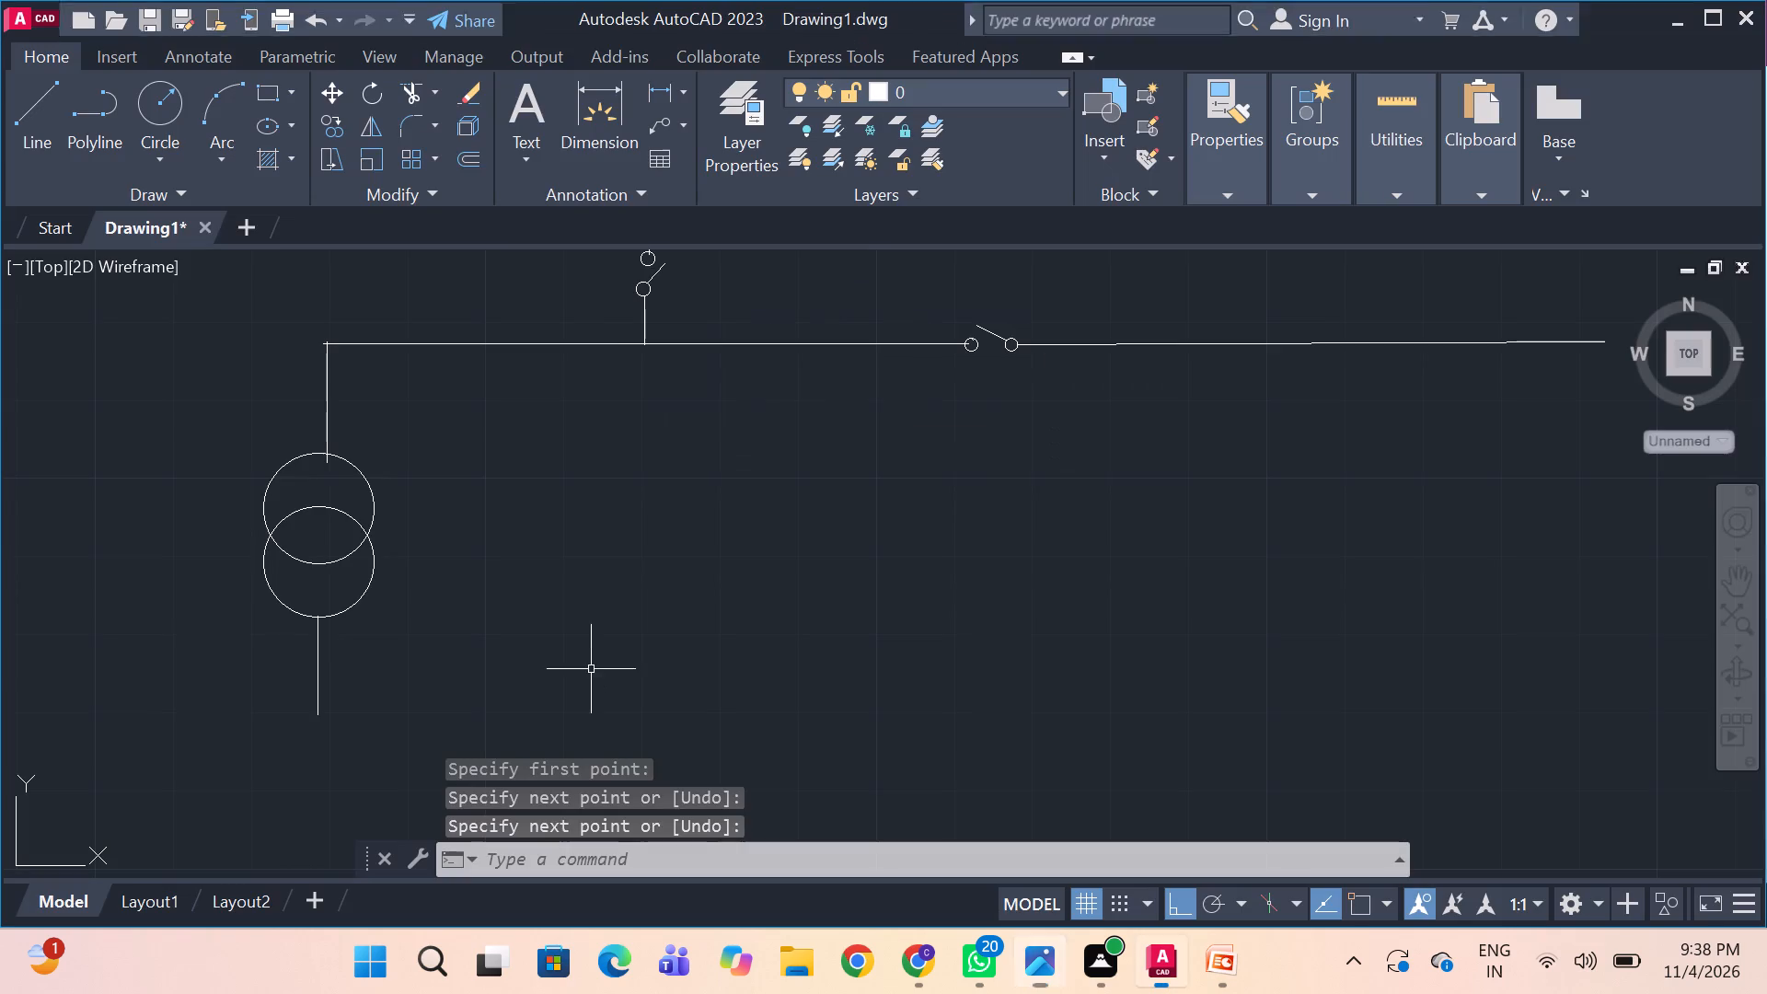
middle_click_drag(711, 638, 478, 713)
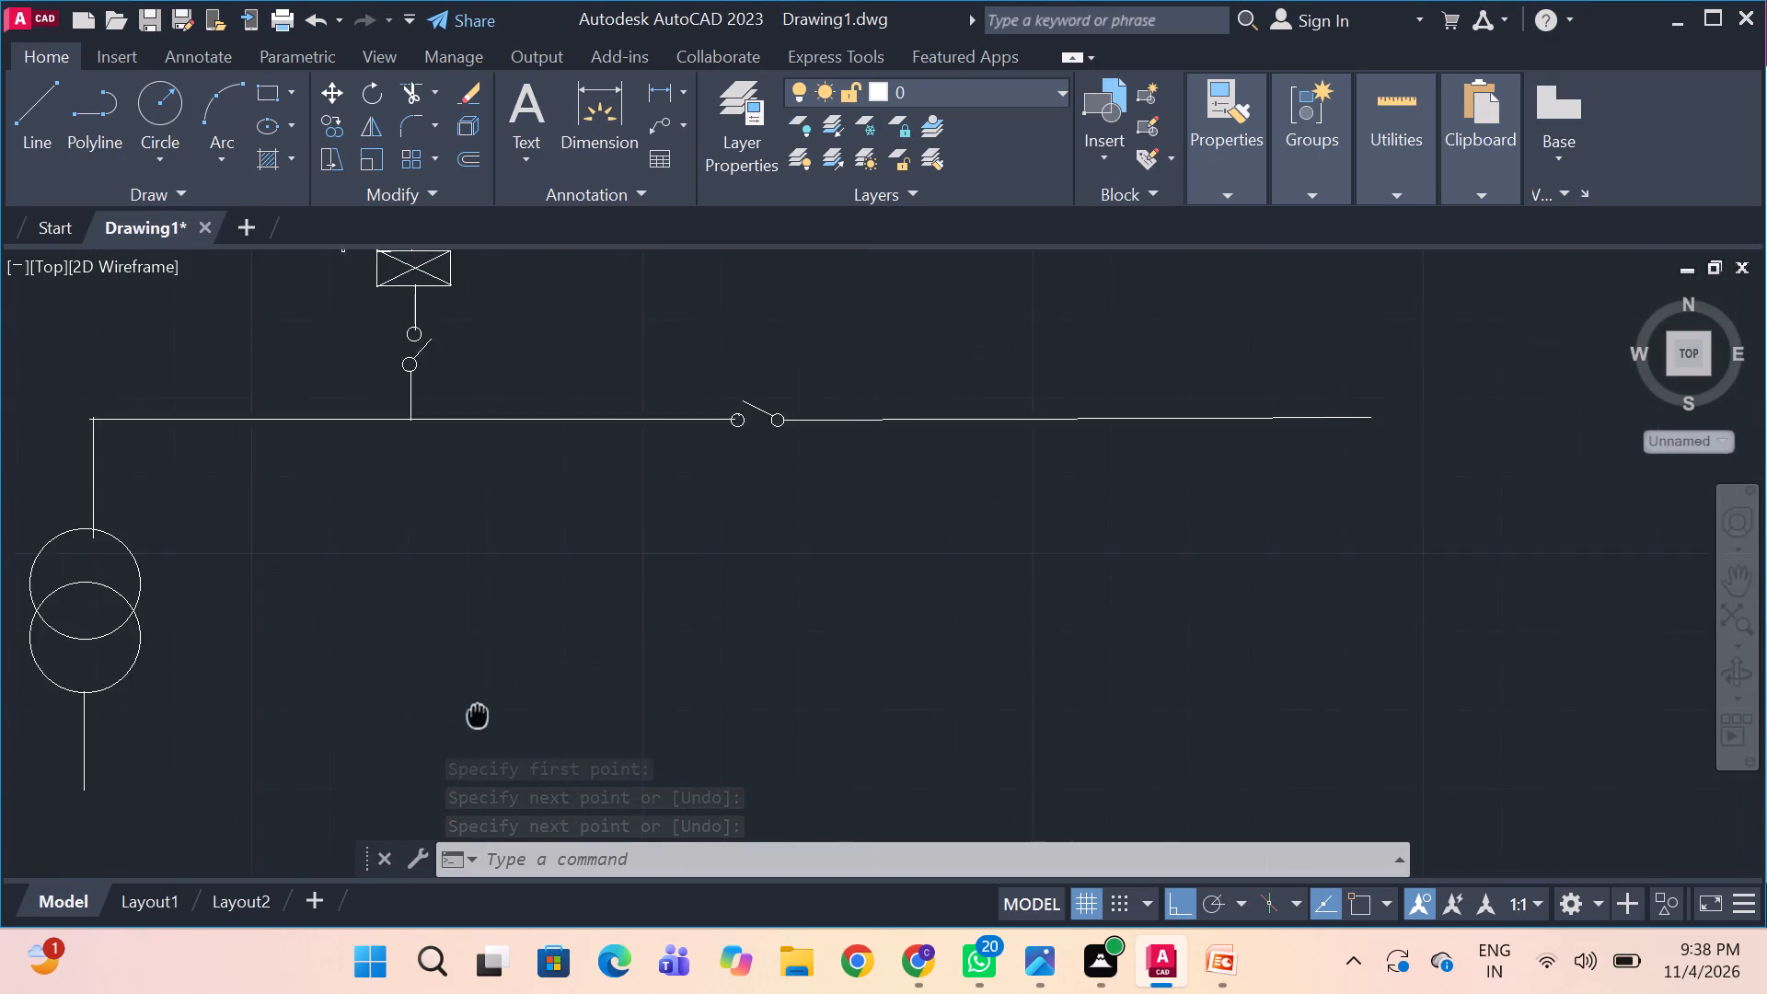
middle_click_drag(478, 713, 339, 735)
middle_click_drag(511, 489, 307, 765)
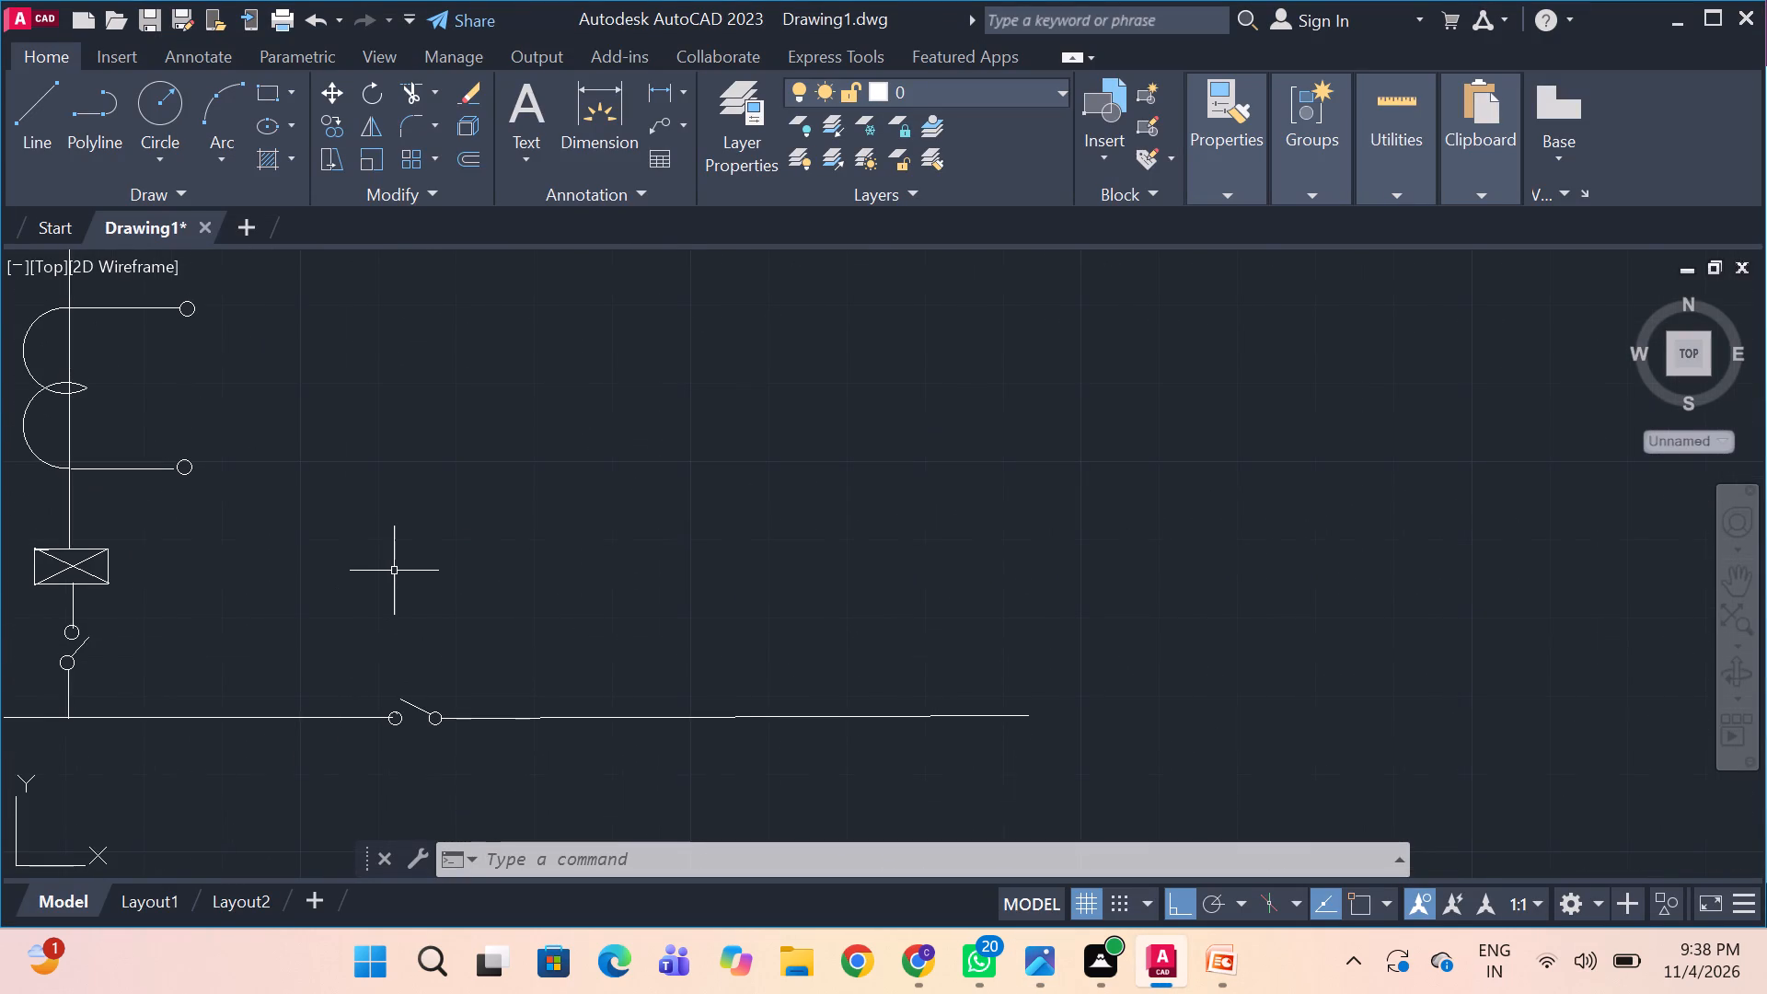
Copy the three-line earth symbol from the upper bus's right-end PT to the lower end of the 11KV PT's vertical line.
scroll(394, 558, "down", 1)
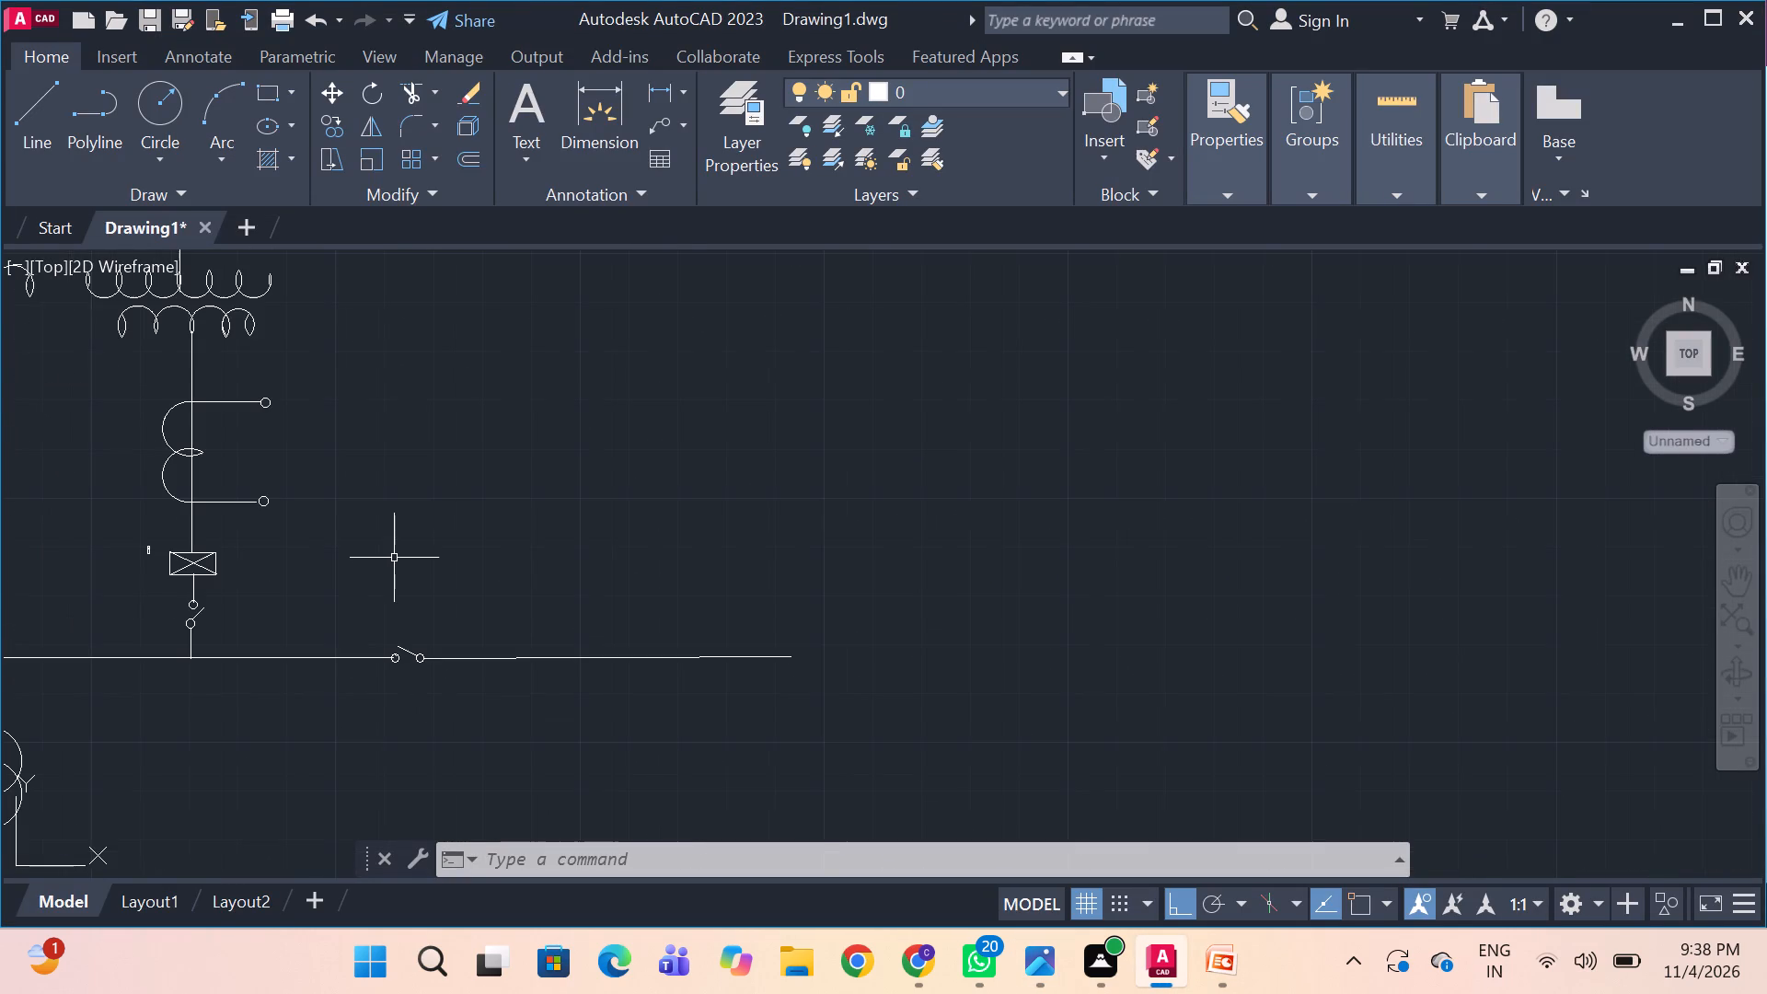
scroll(394, 558, "down", 2)
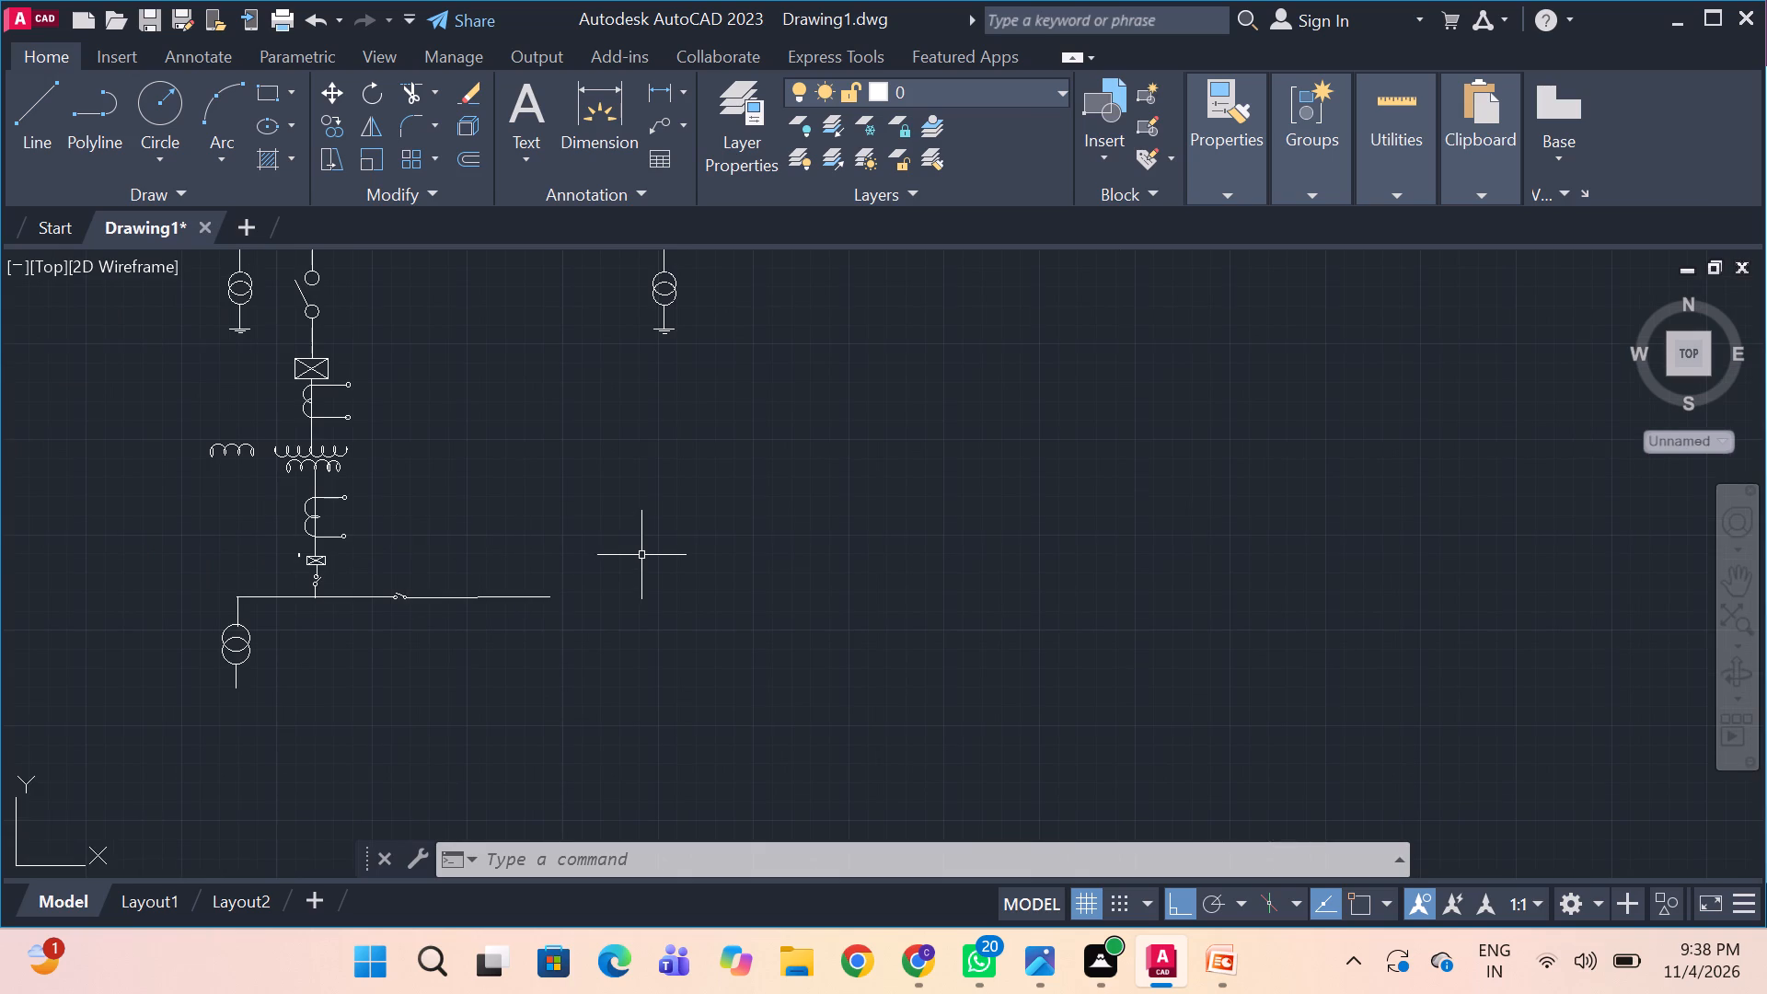
scroll(641, 554, "up", 1)
middle_click_drag(555, 438, 562, 651)
scroll(562, 651, "down", 1)
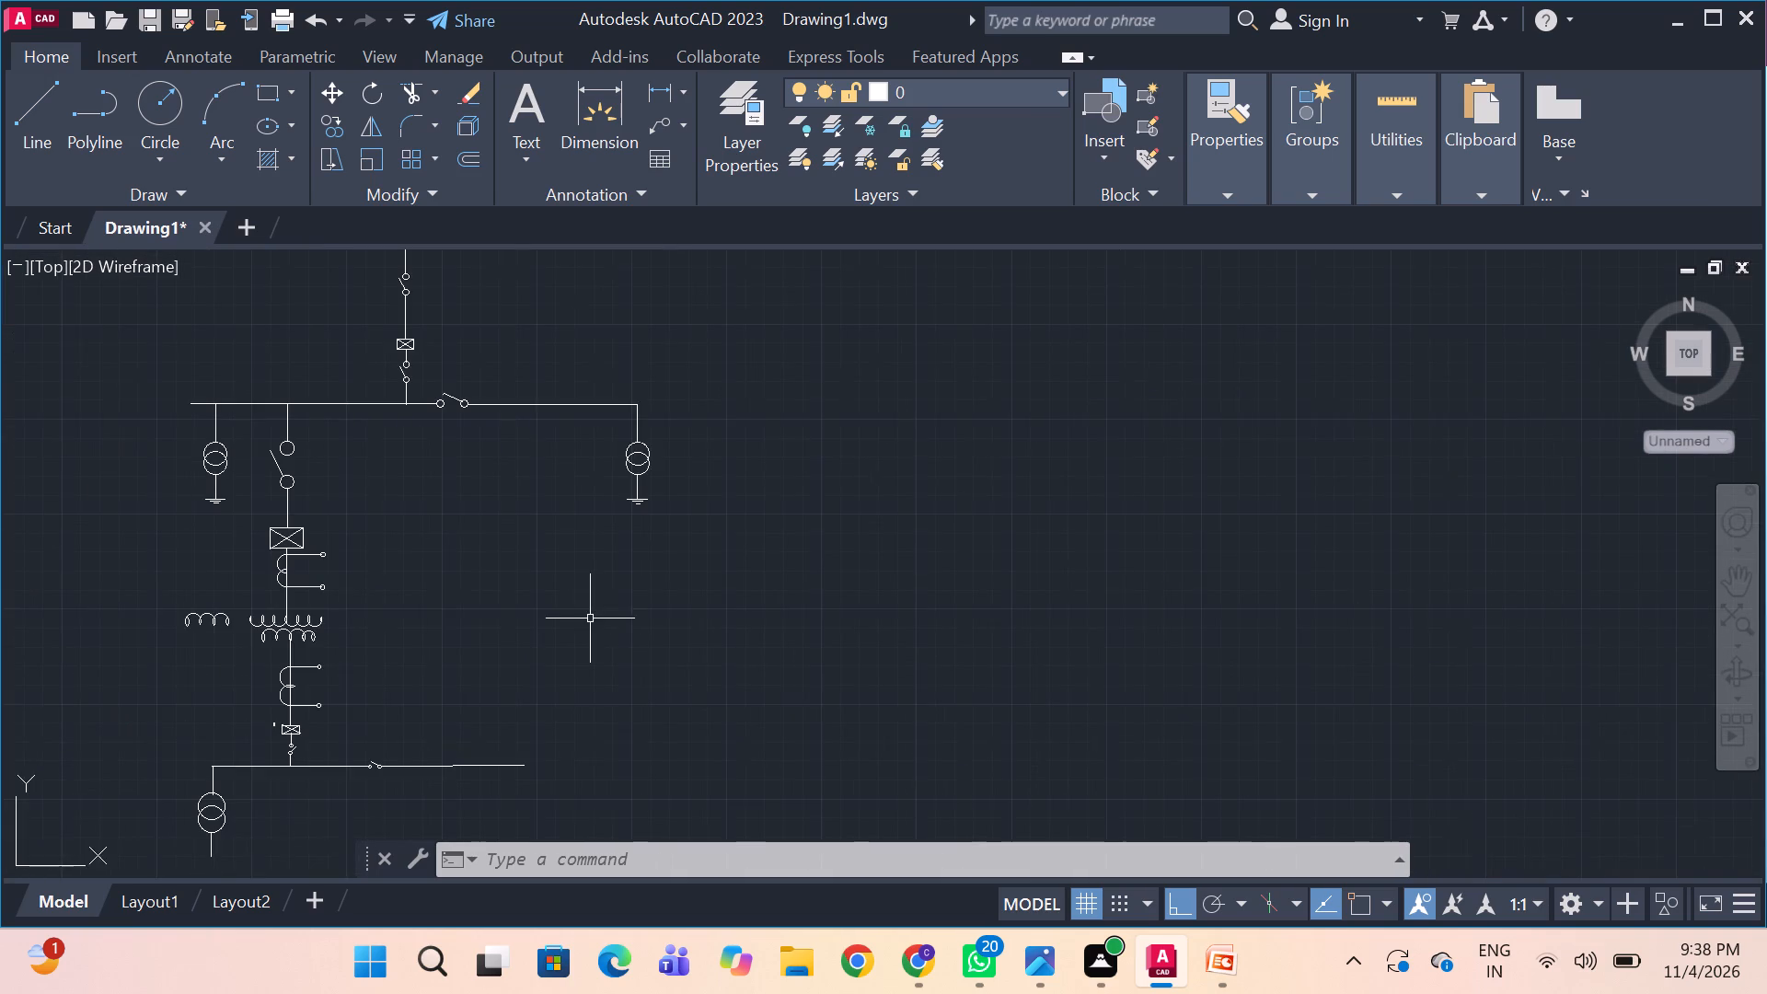
scroll(592, 617, "up", 2)
middle_click_drag(675, 474, 676, 595)
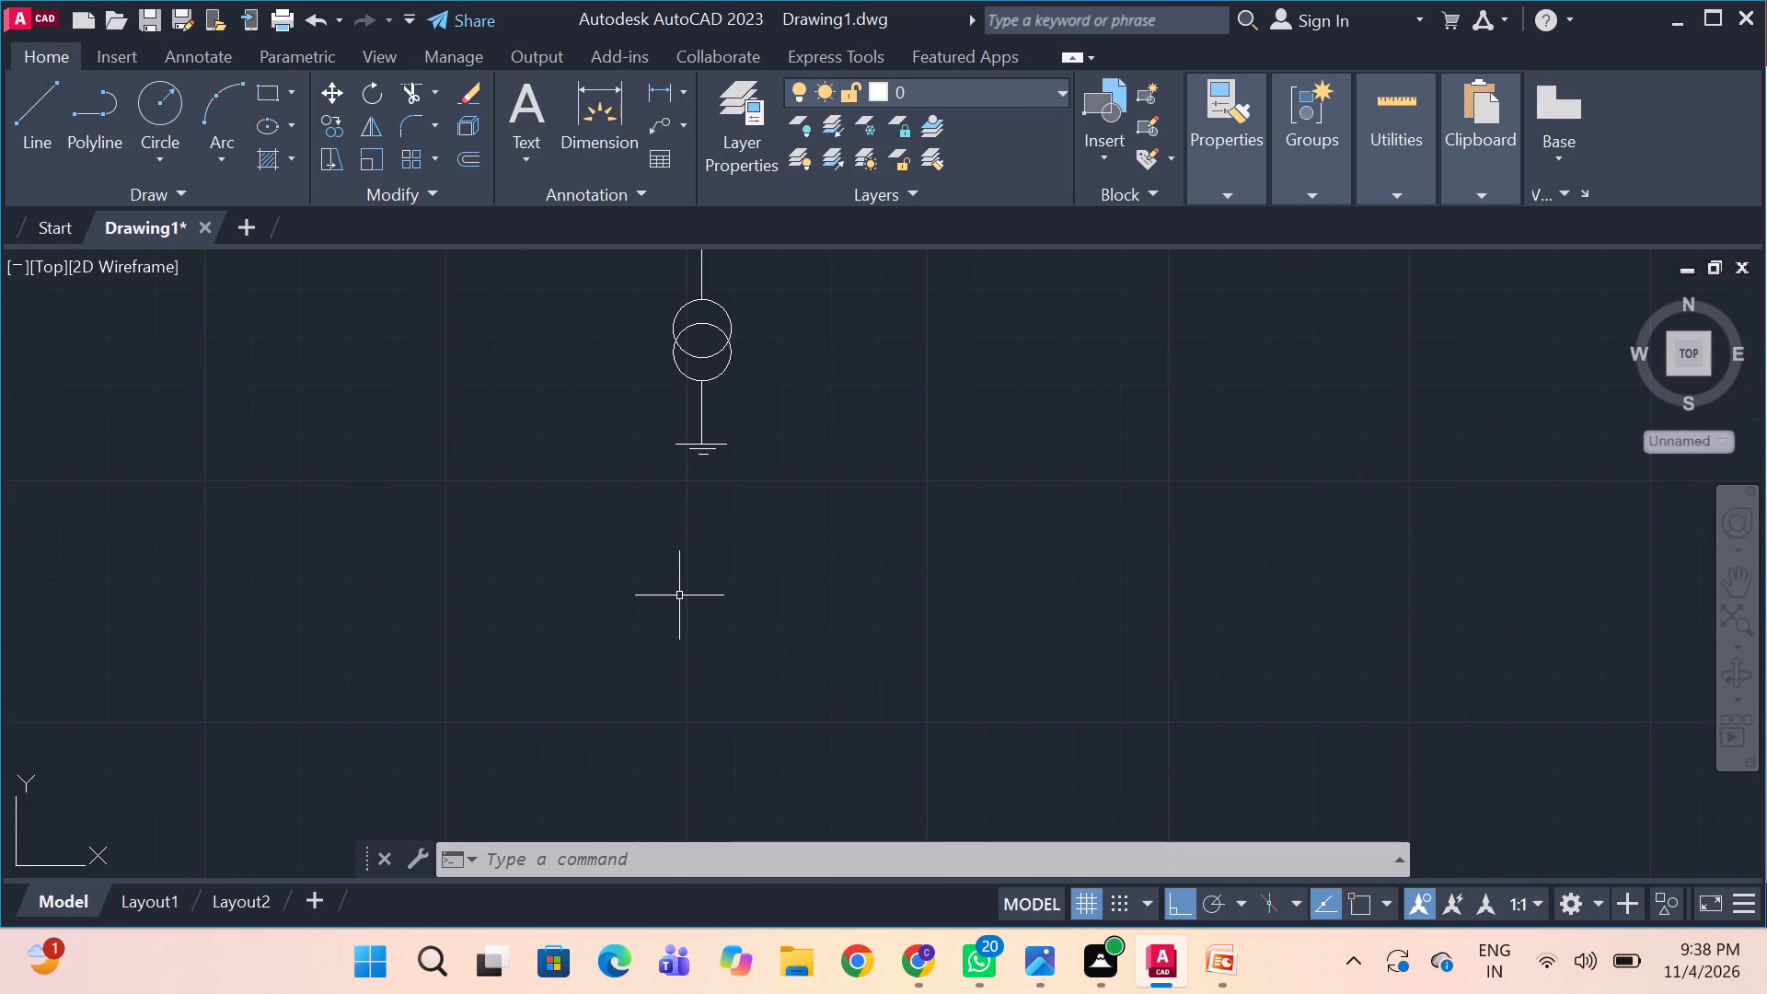
scroll(679, 595, "up", 1)
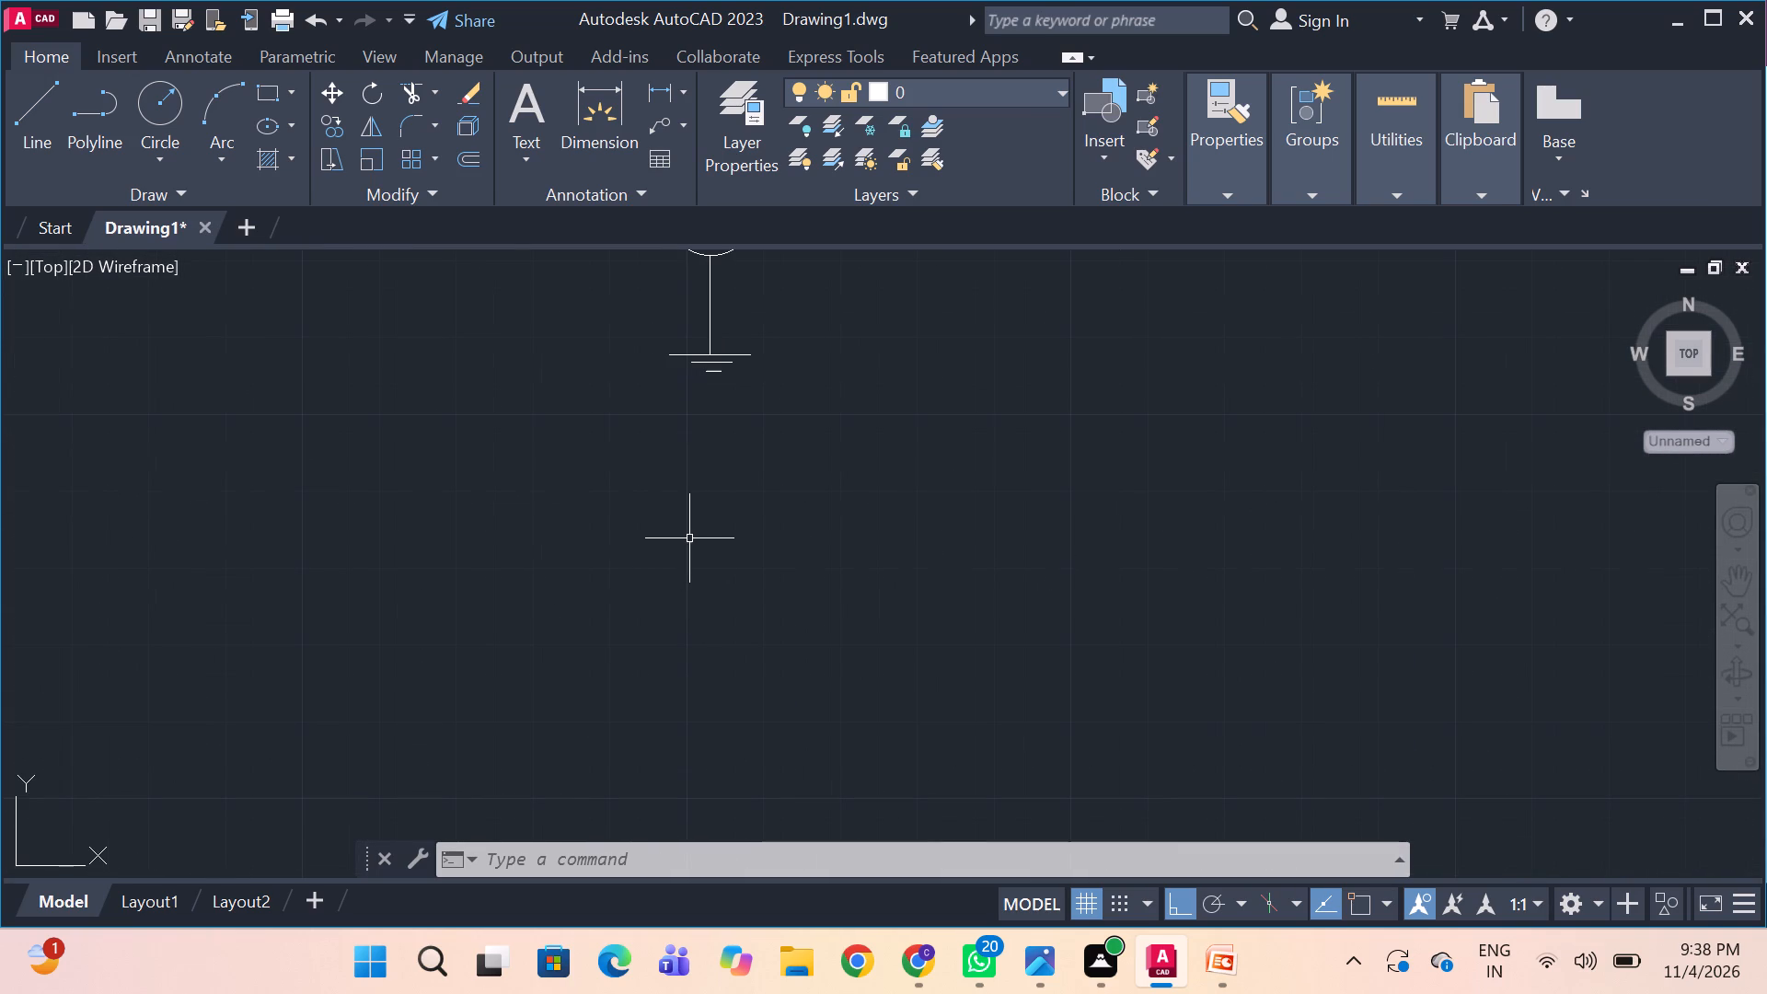
left_click(648, 329)
left_click(776, 395)
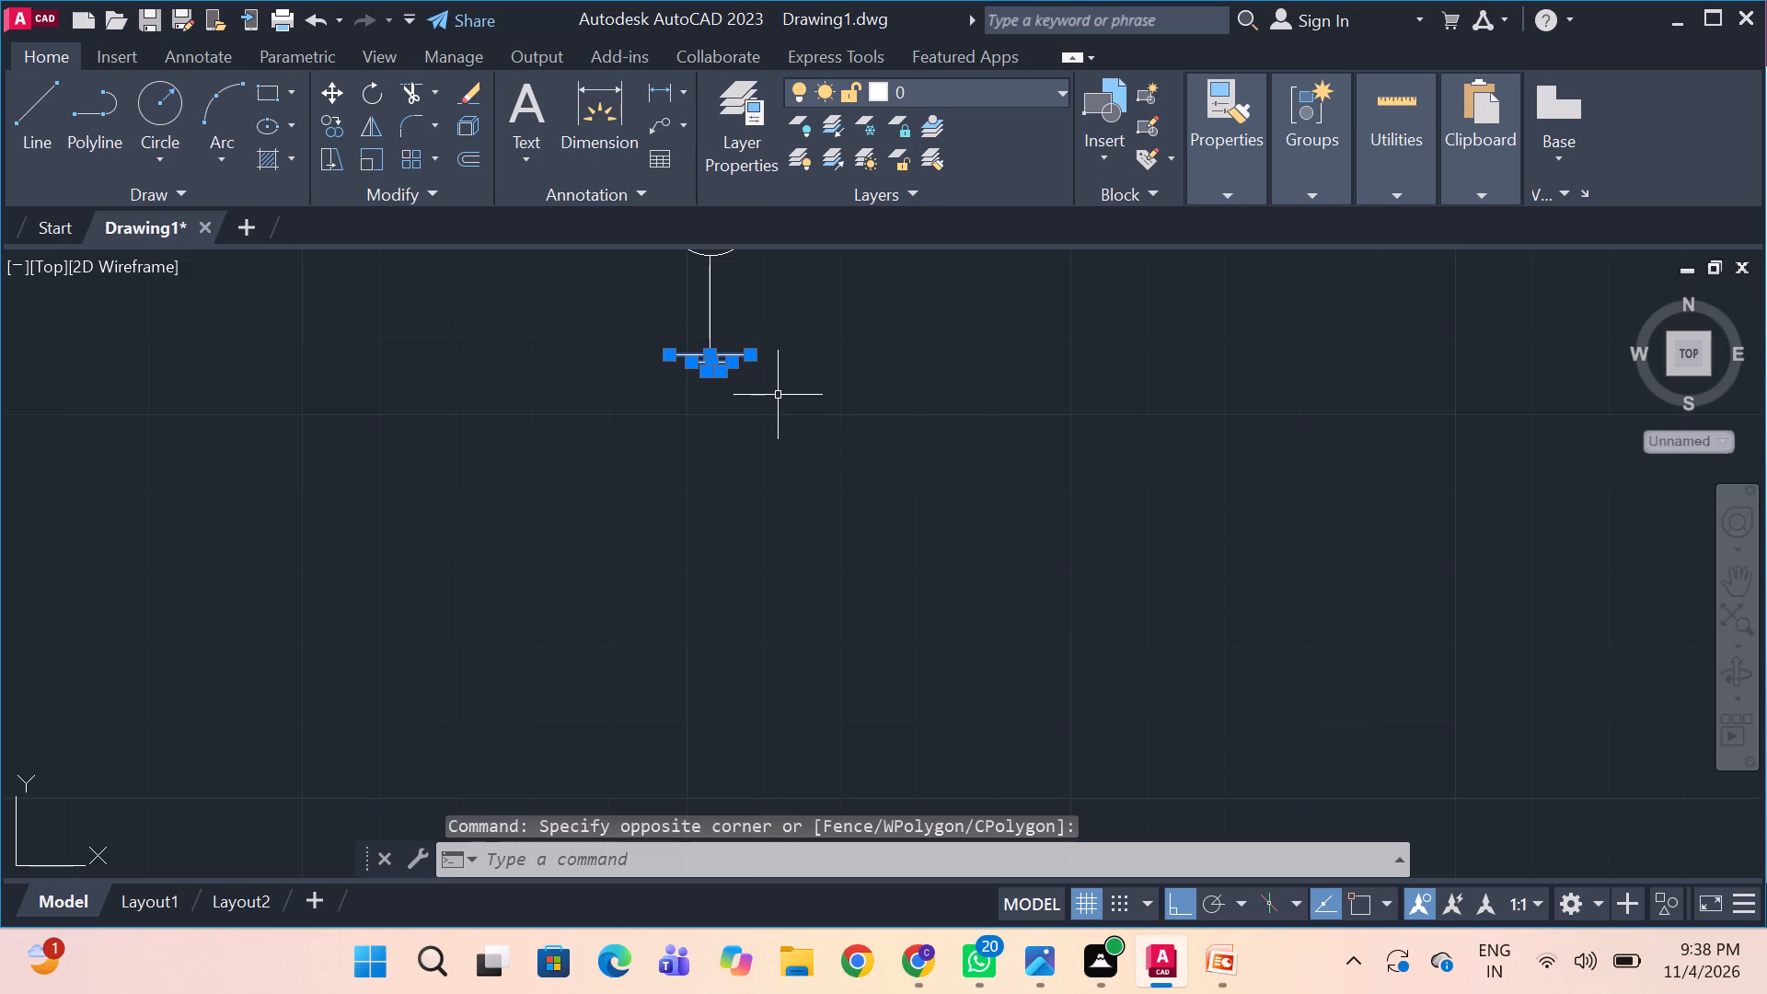
key("ctrl+c")
key("ctrl+v")
middle_click_drag(590, 510, 589, 510)
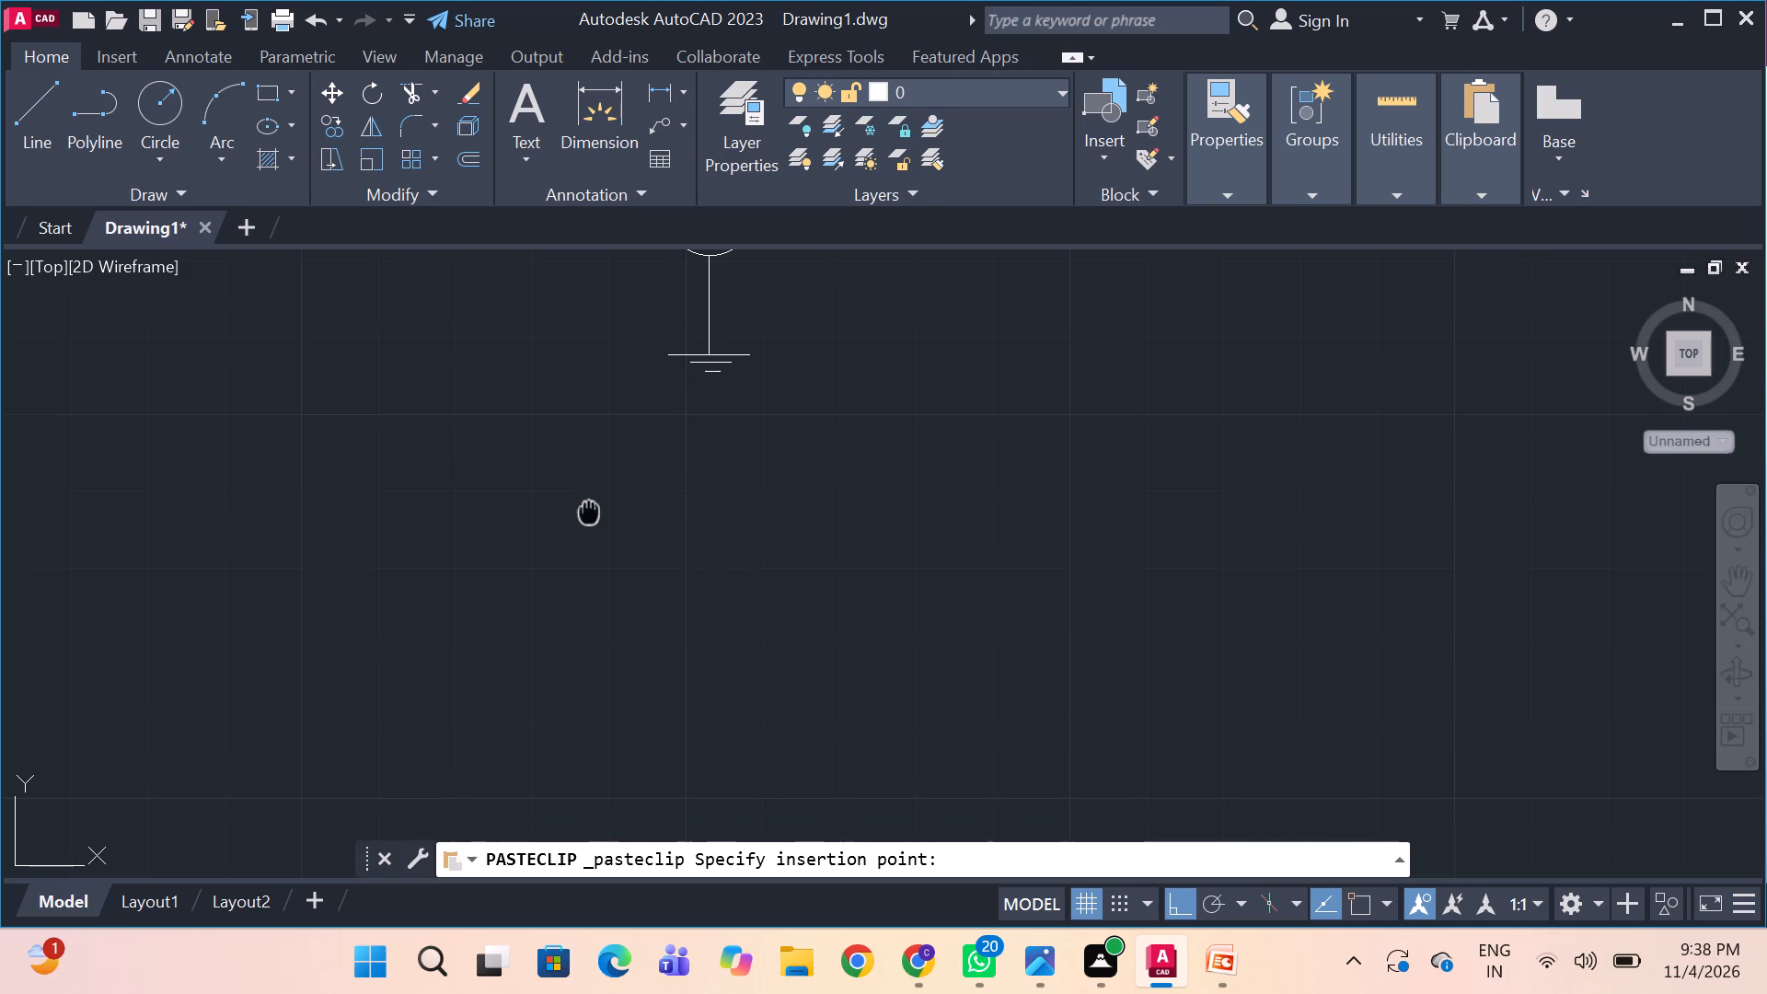
middle_click_drag(589, 510, 1139, 316)
middle_click_drag(789, 496, 1272, 365)
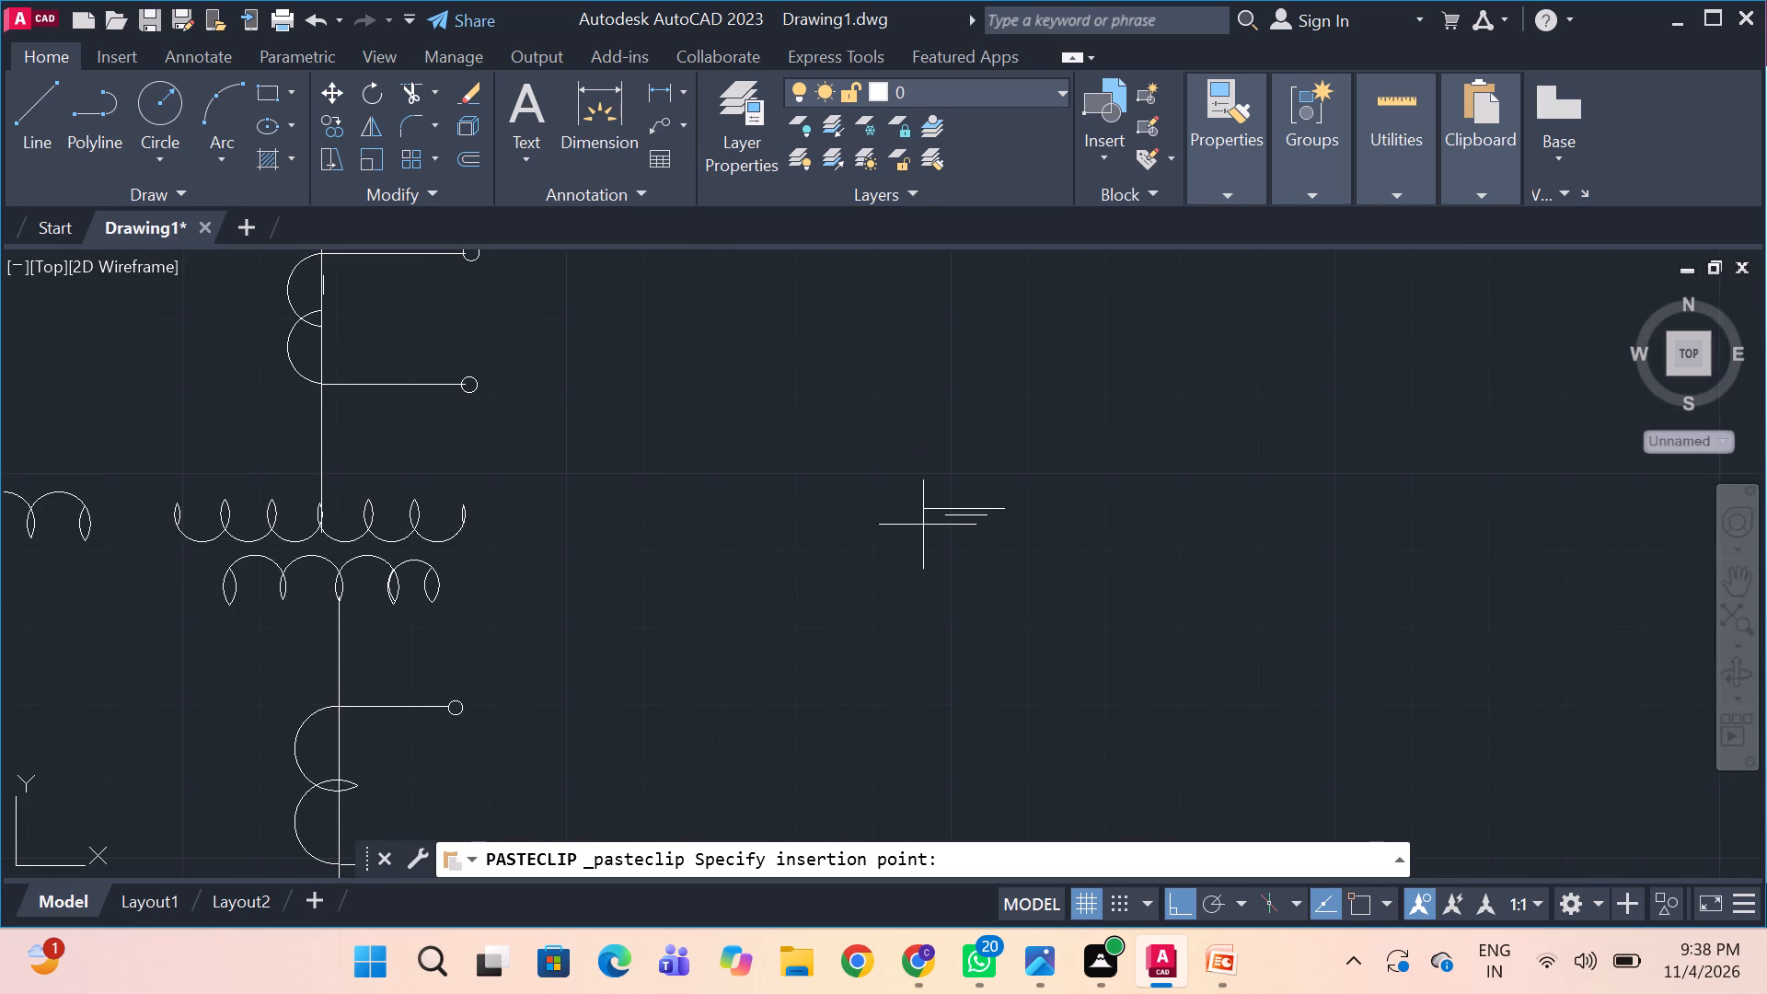
middle_click_drag(923, 525, 1483, 250)
middle_click_drag(1264, 472, 1232, 256)
middle_click_drag(1068, 618, 1093, 373)
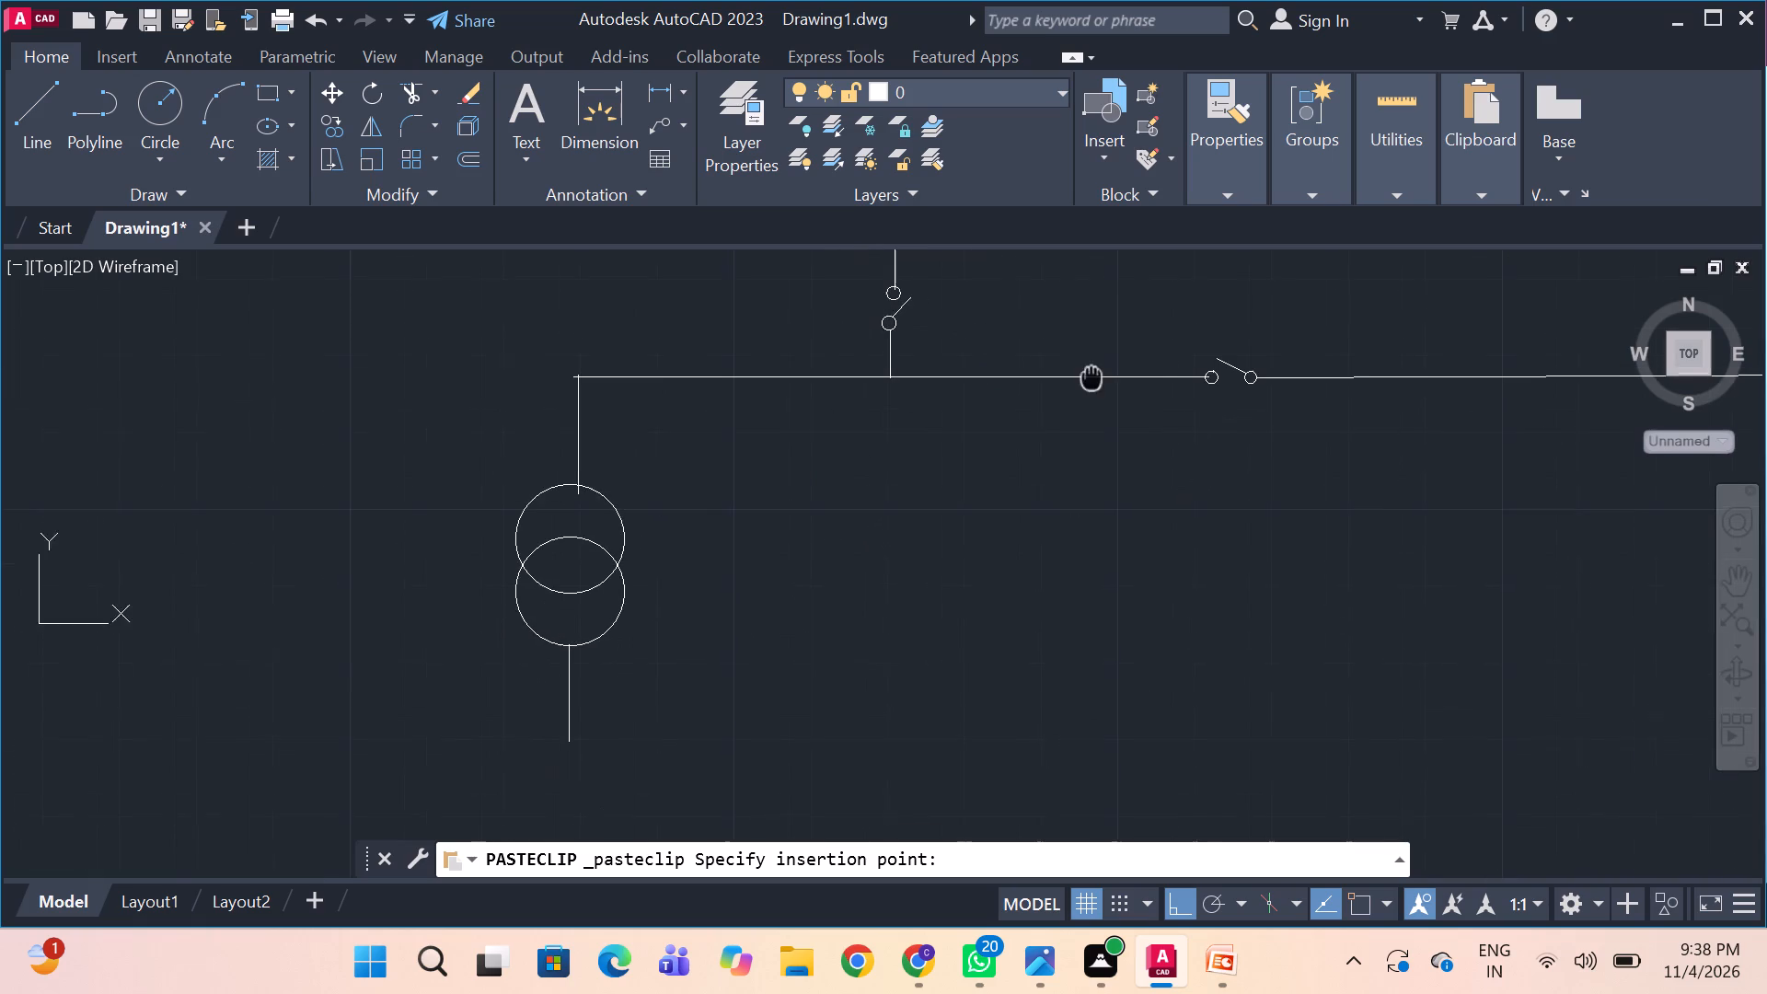
middle_click(1040, 452)
middle_click_drag(838, 610, 921, 387)
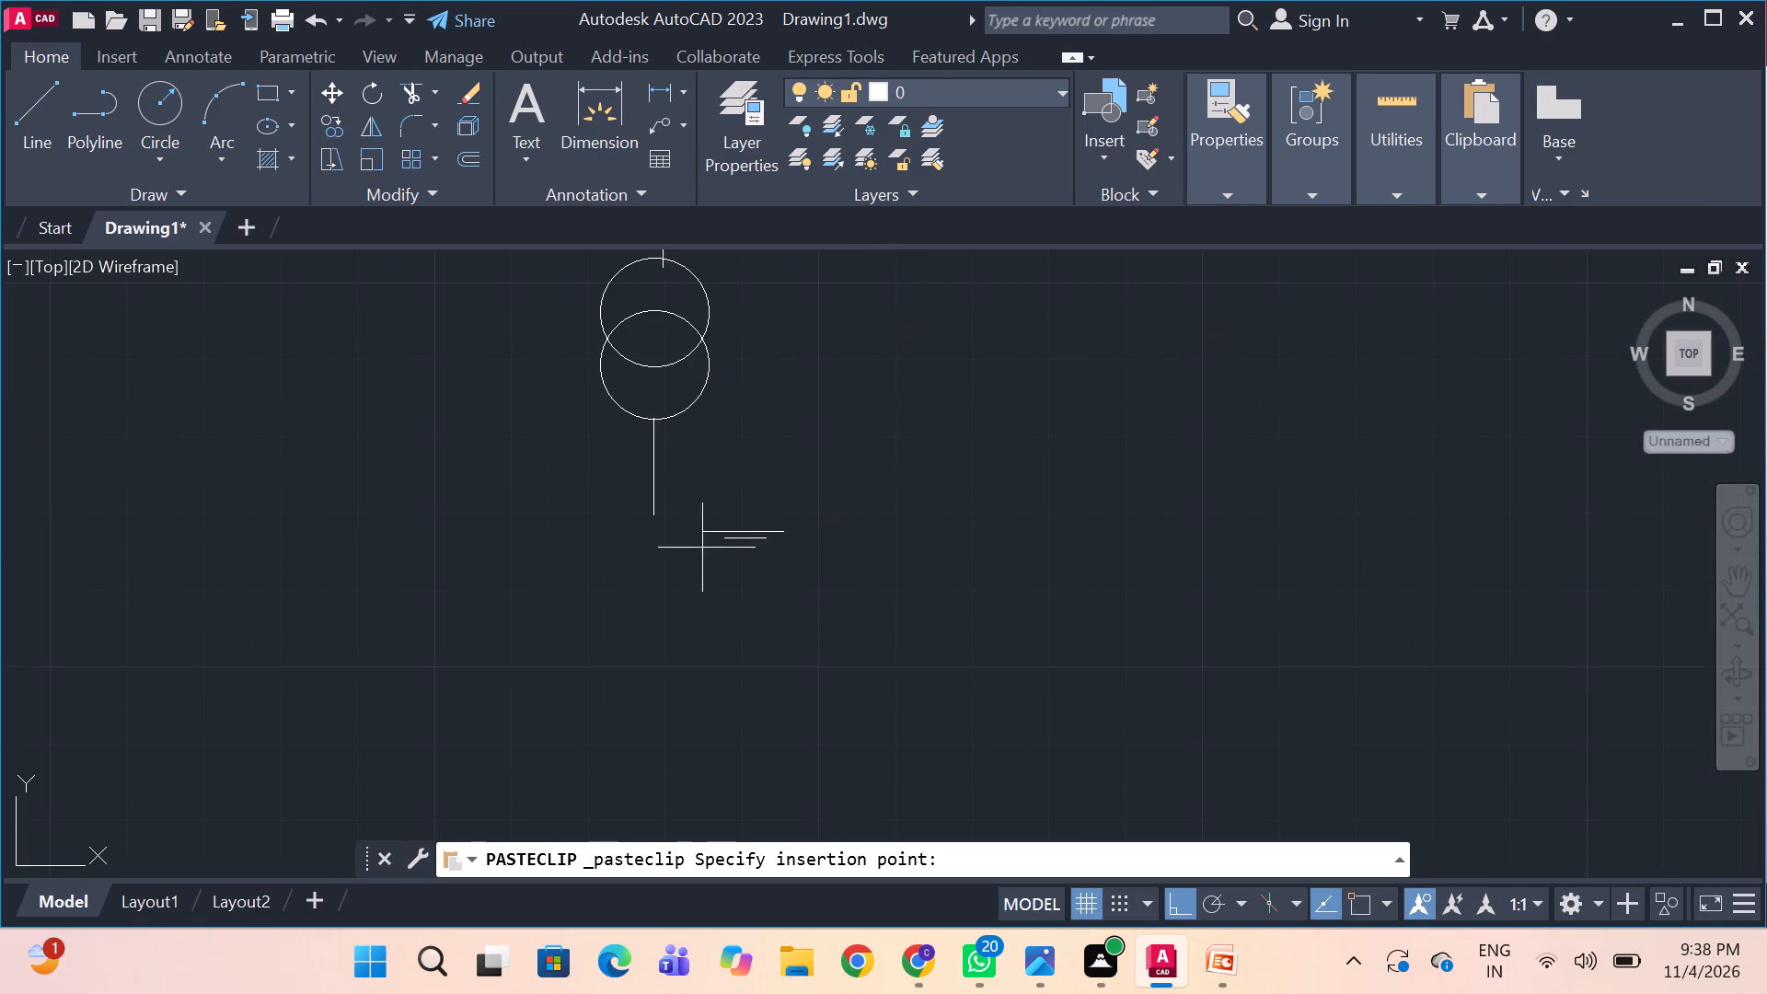
key("ctrl+v")
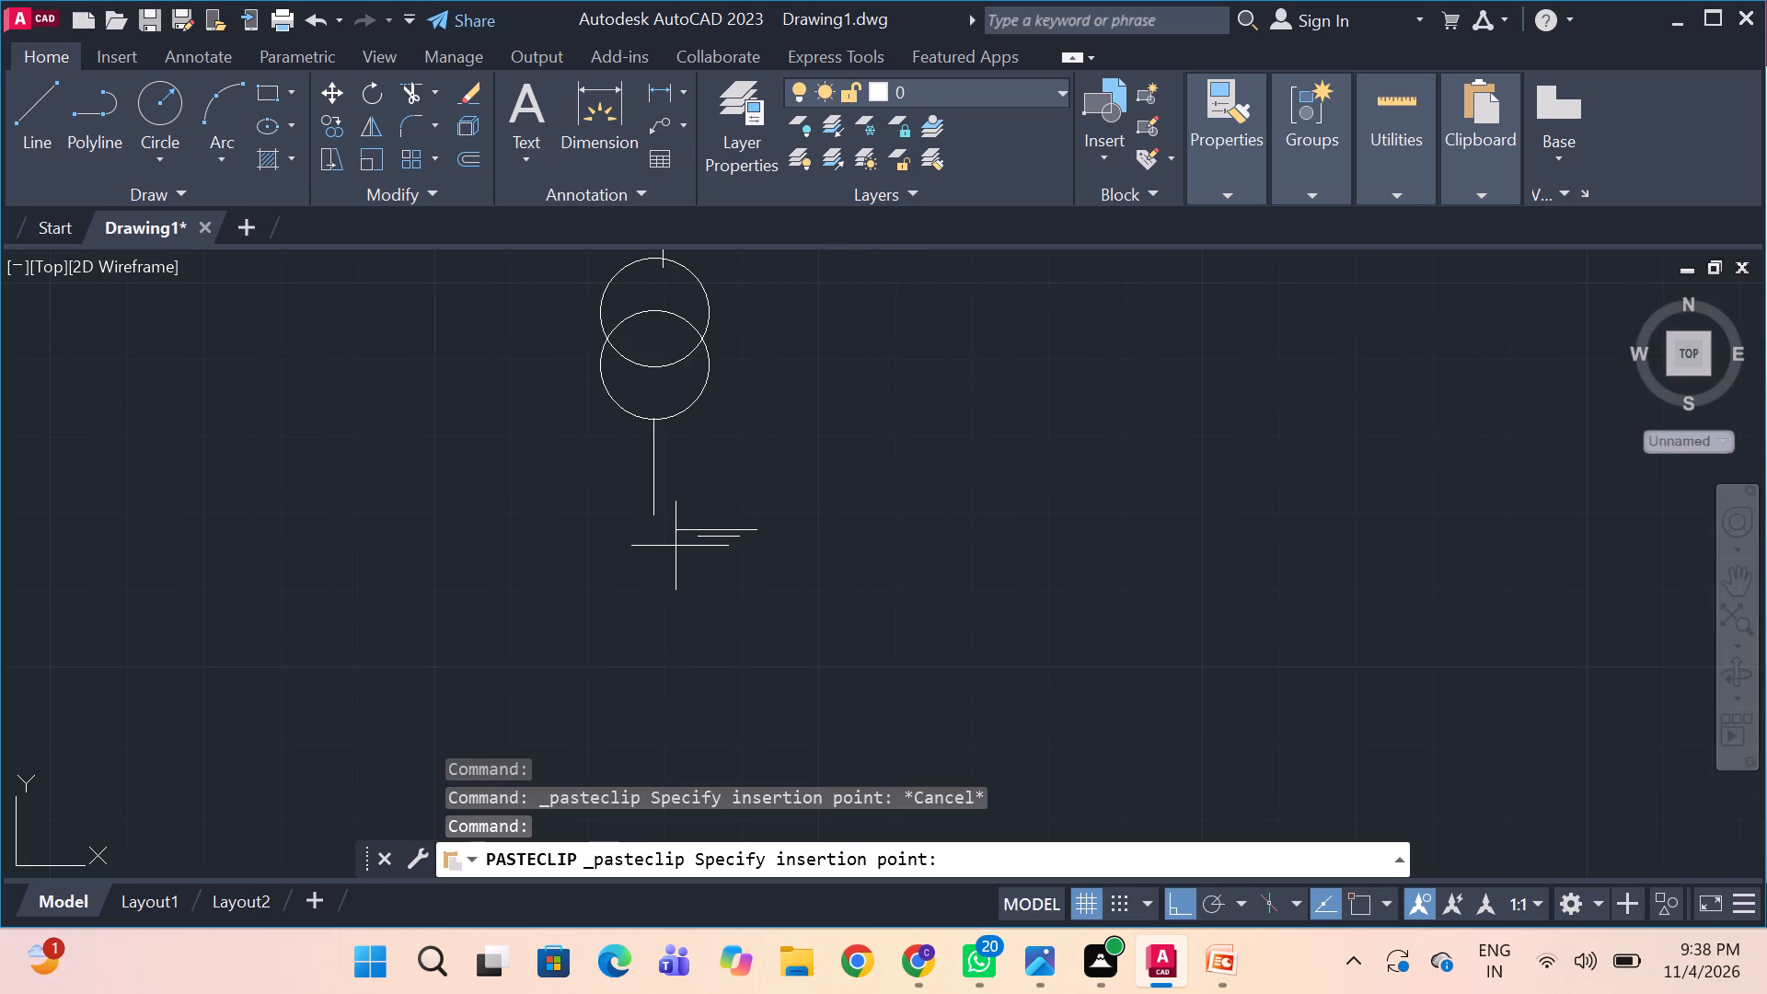
left_click(618, 535)
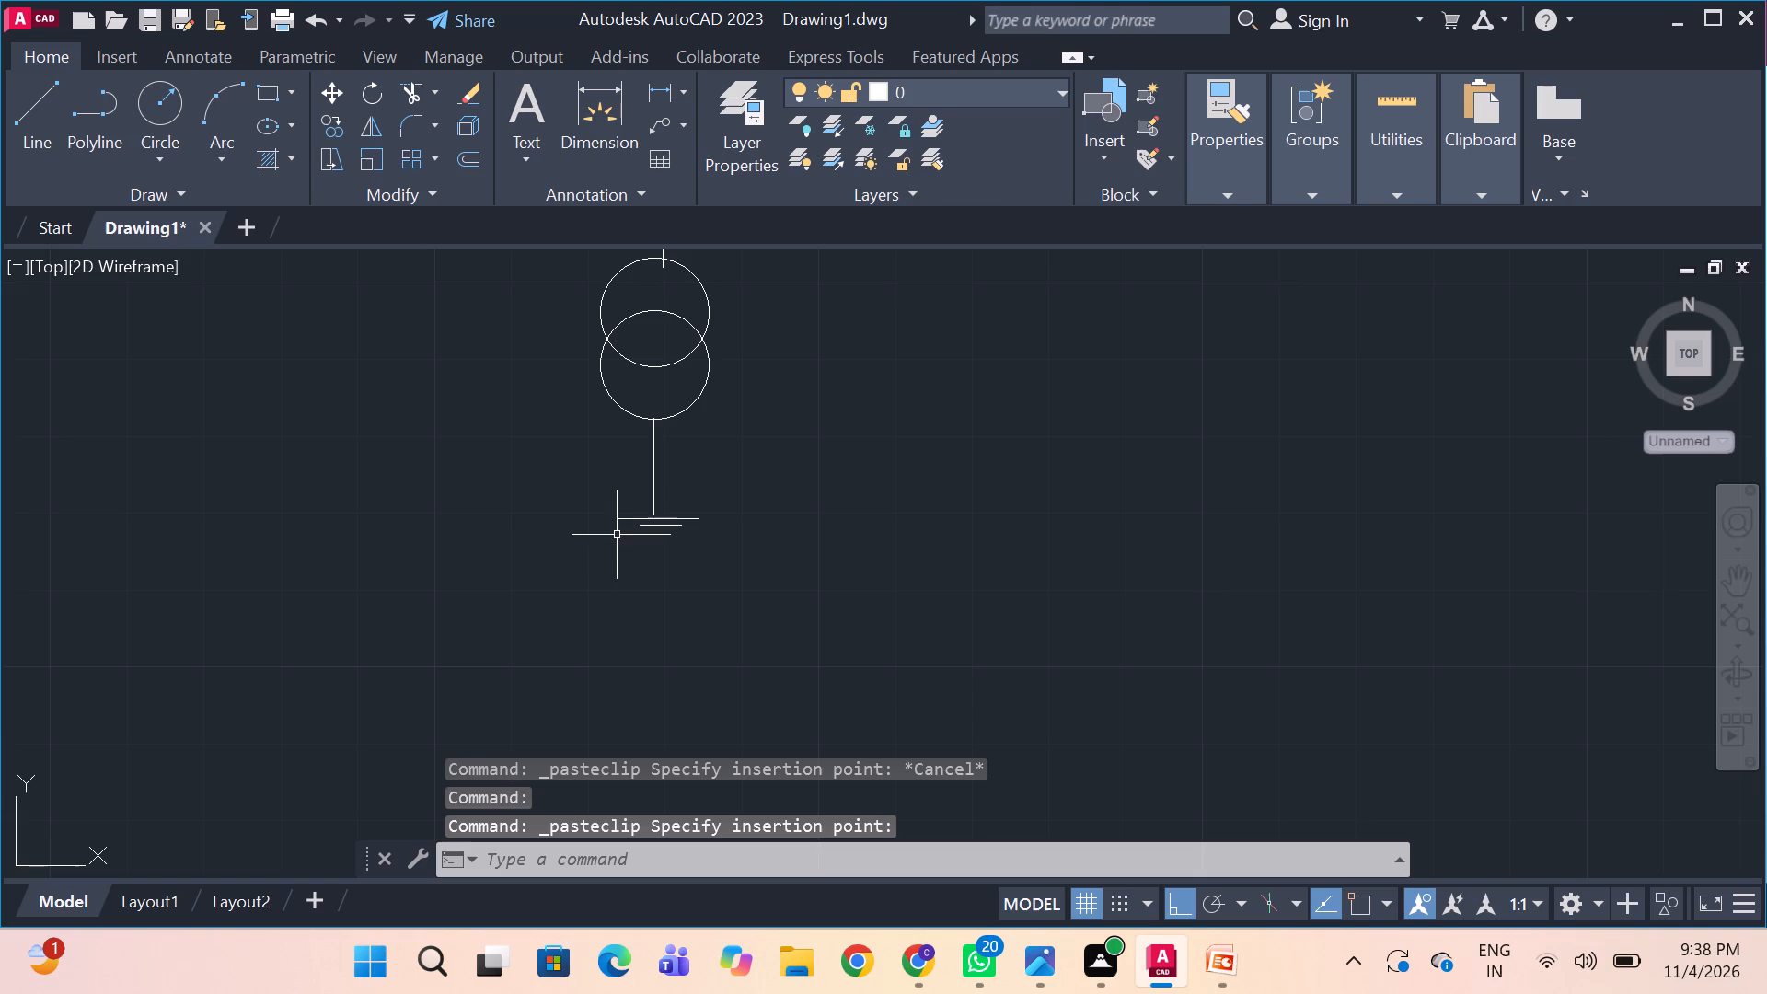
Review the whole diagram and compare it with the 11KV bus and outgoing feeders in the reference image.
middle_click_drag(1086, 551, 999, 575)
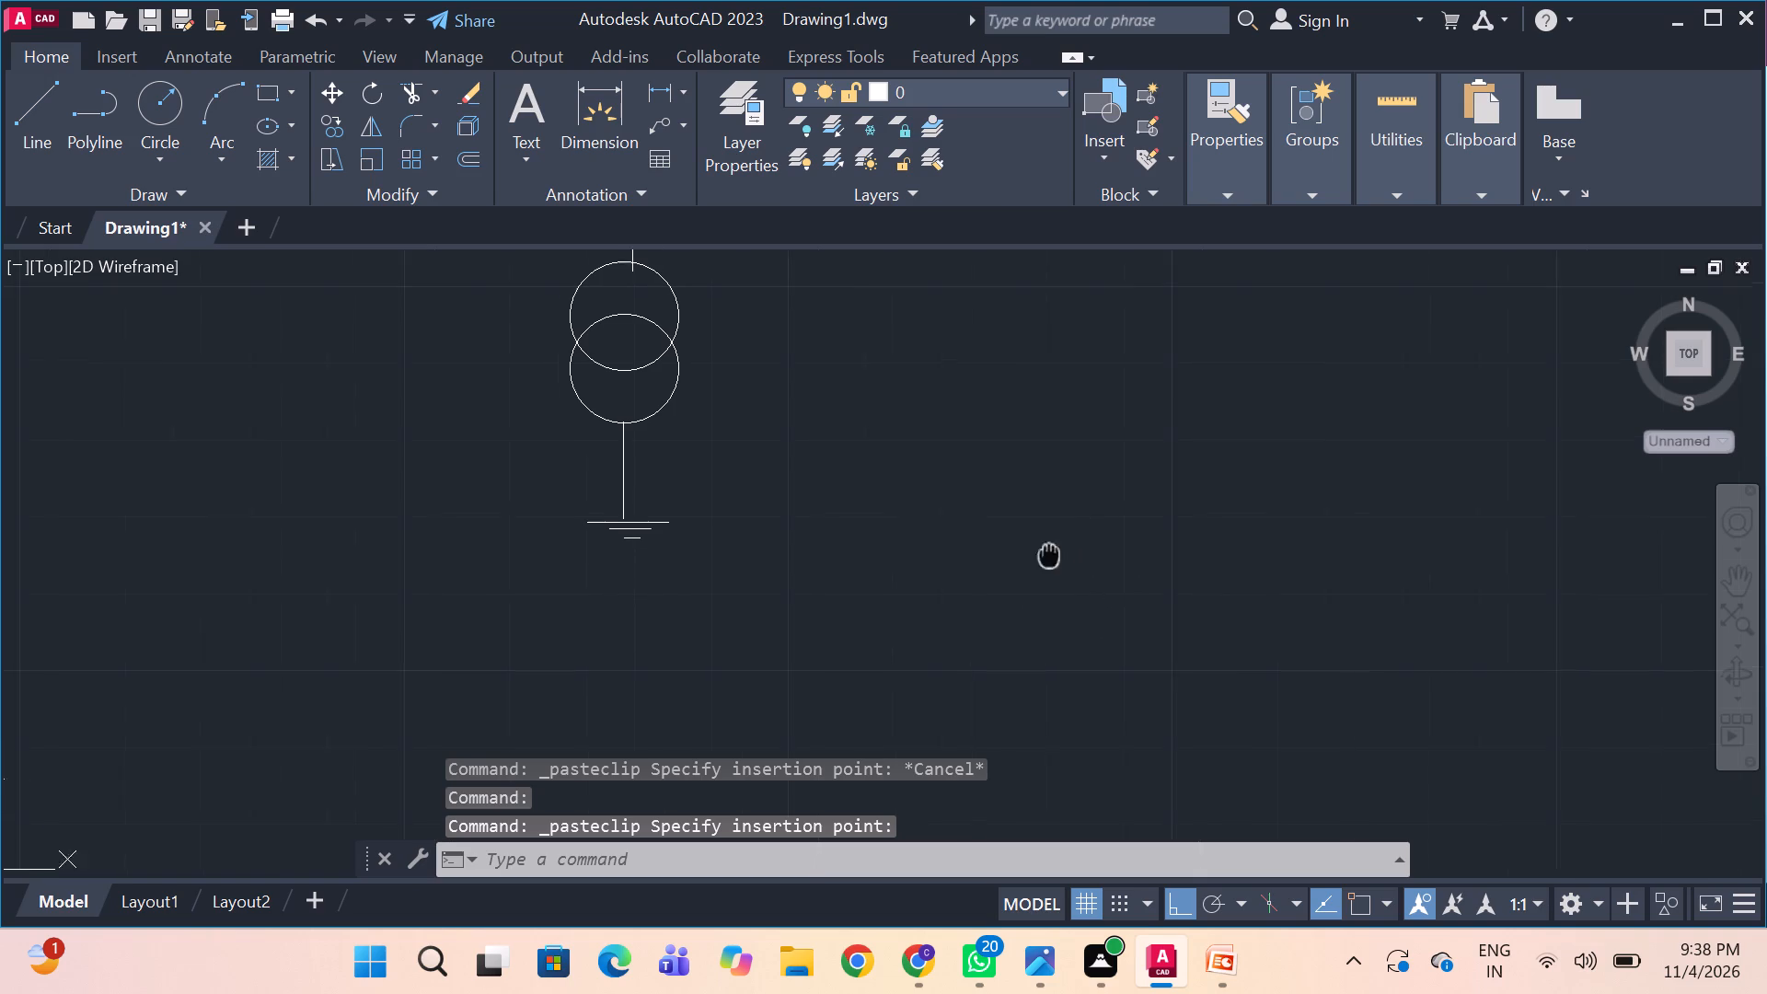
middle_click_drag(999, 575, 823, 655)
middle_click_drag(1085, 532, 523, 677)
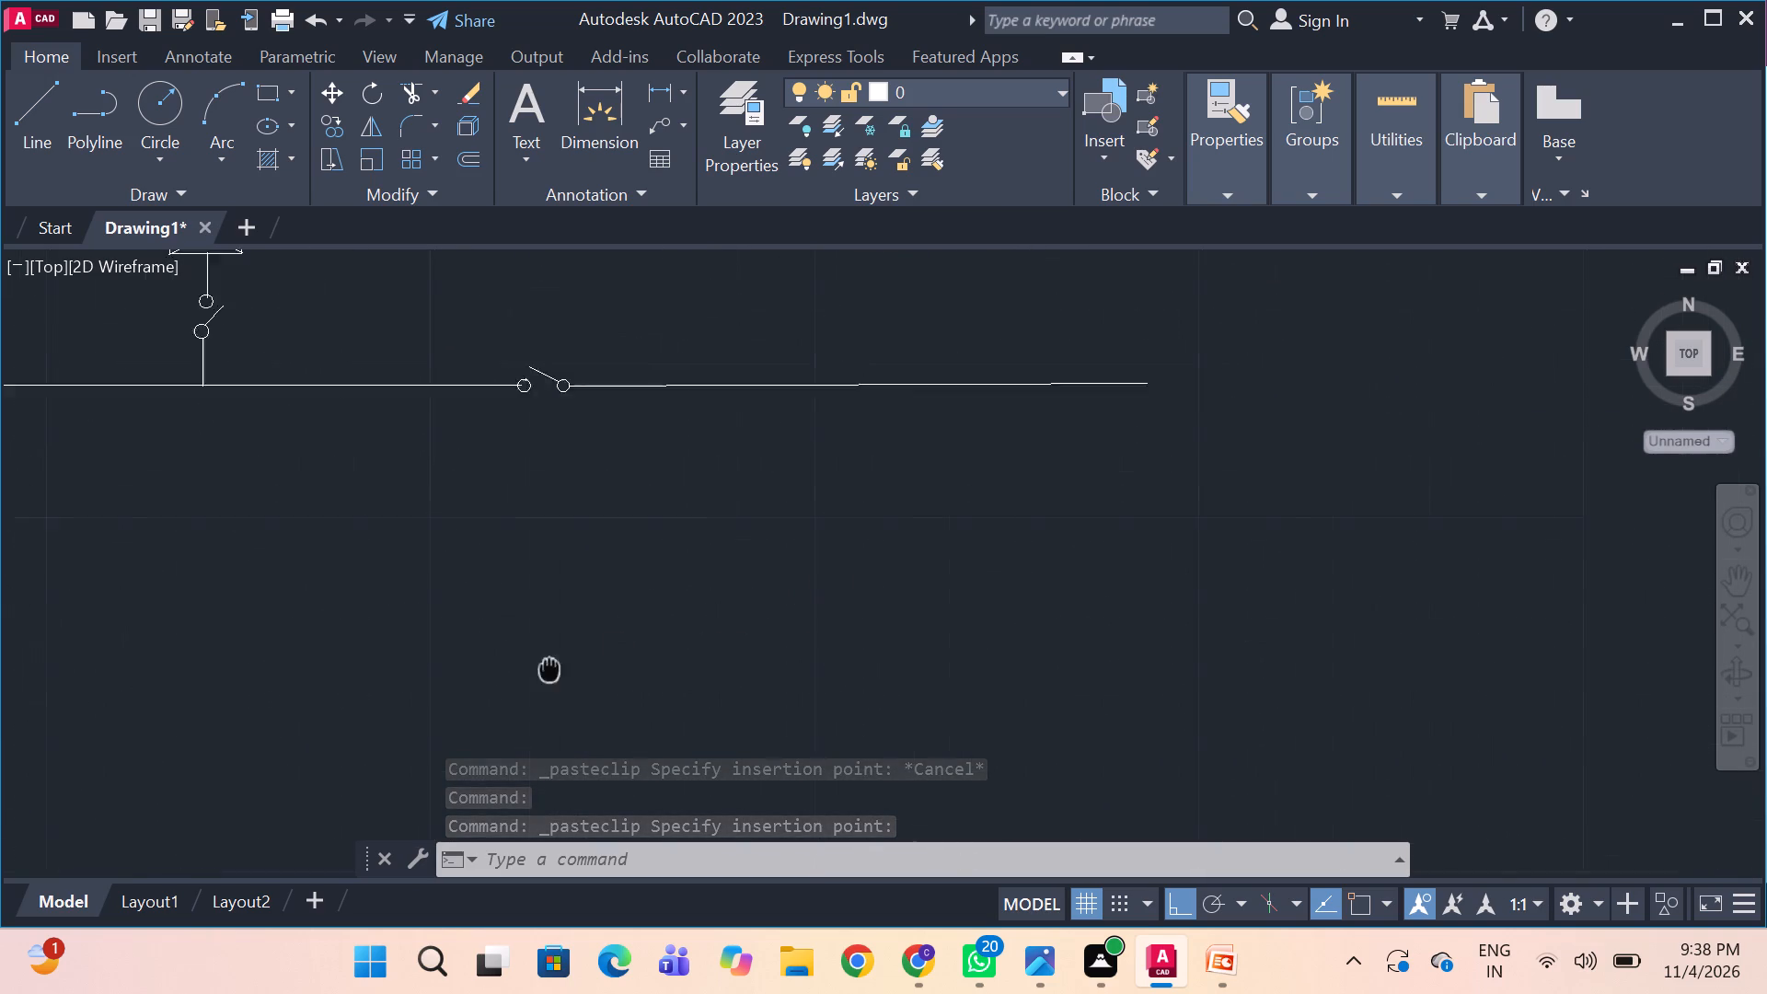
middle_click_drag(523, 677, 522, 677)
middle_click_drag(903, 577, 760, 547)
scroll(760, 547, "down", 1)
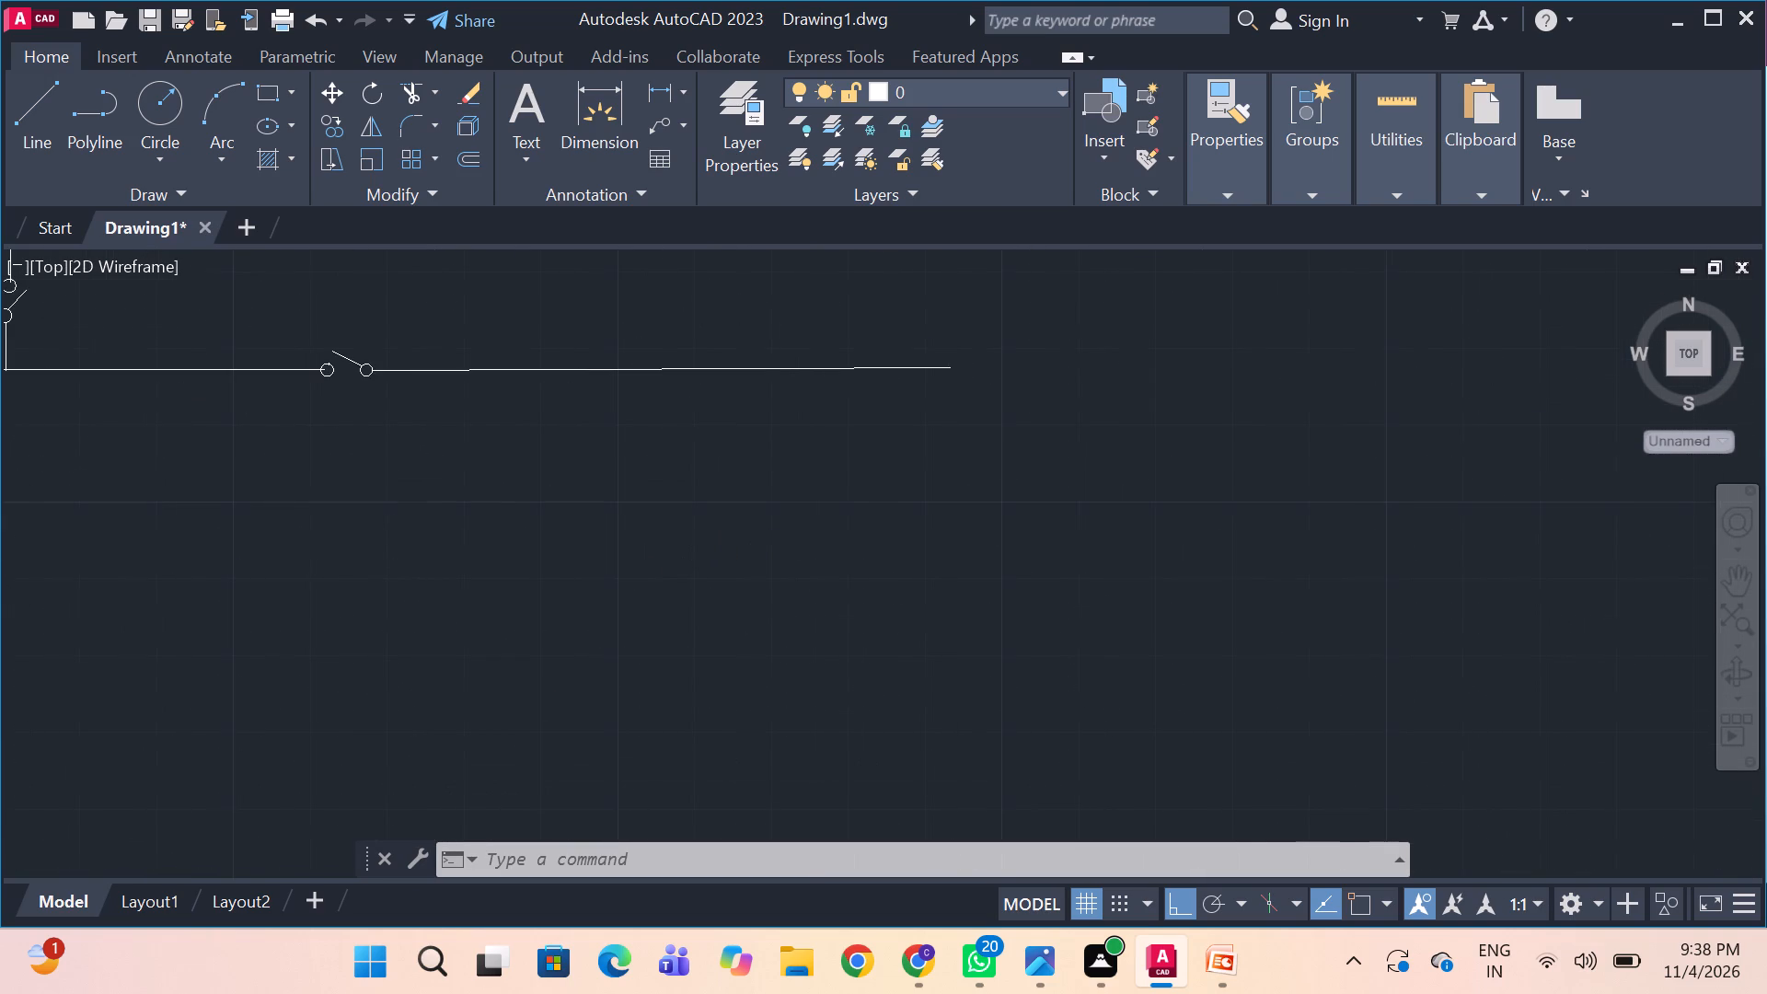
scroll(760, 561, "down", 2)
middle_click_drag(764, 562, 766, 677)
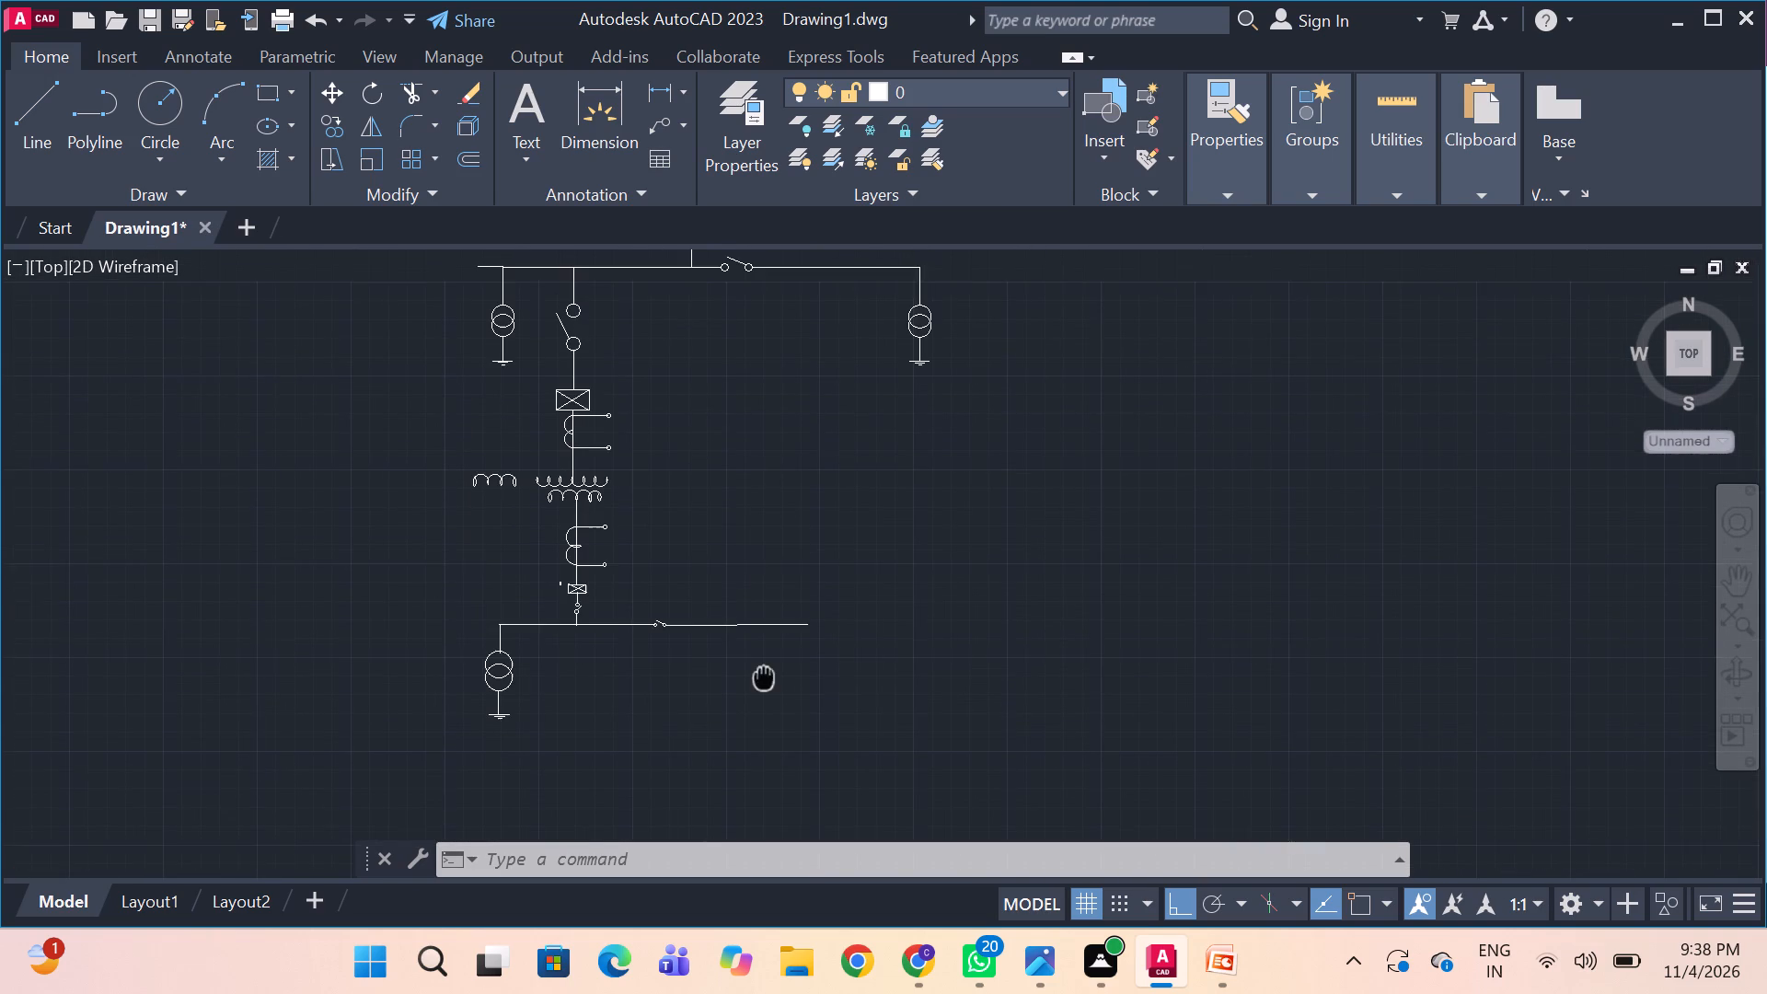
middle_click_drag(766, 677, 766, 679)
middle_click_drag(829, 565, 860, 796)
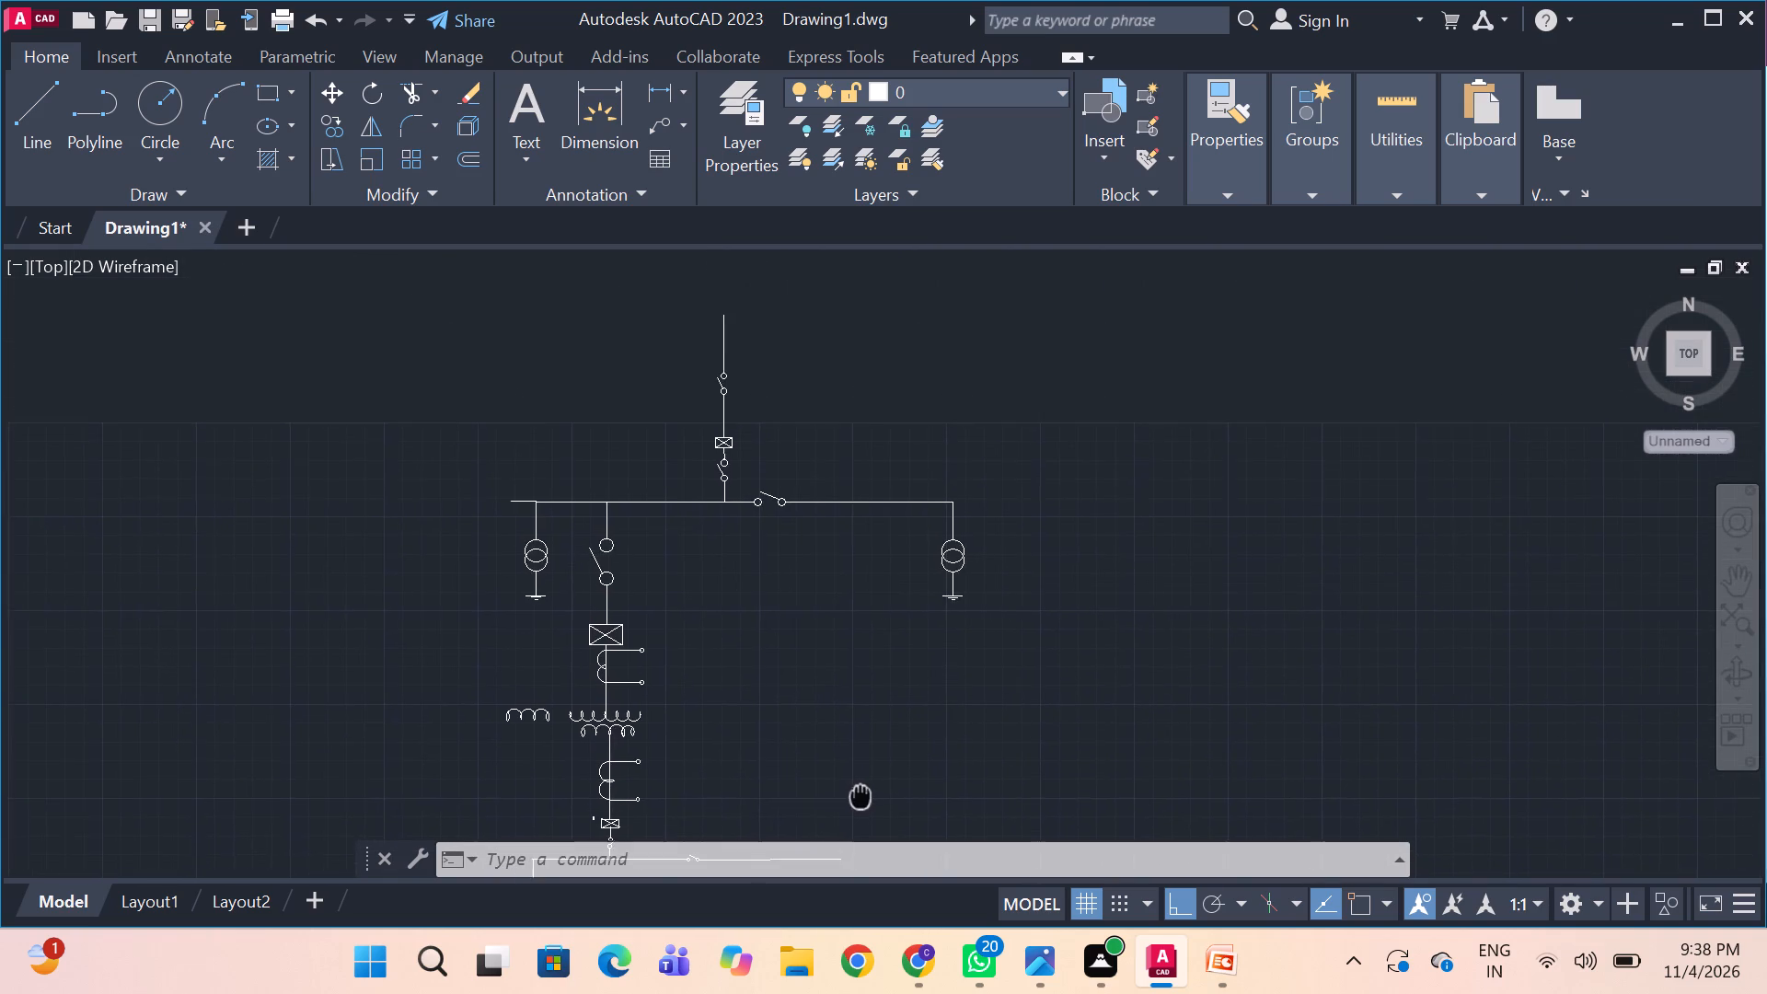
middle_click_drag(860, 796, 831, 625)
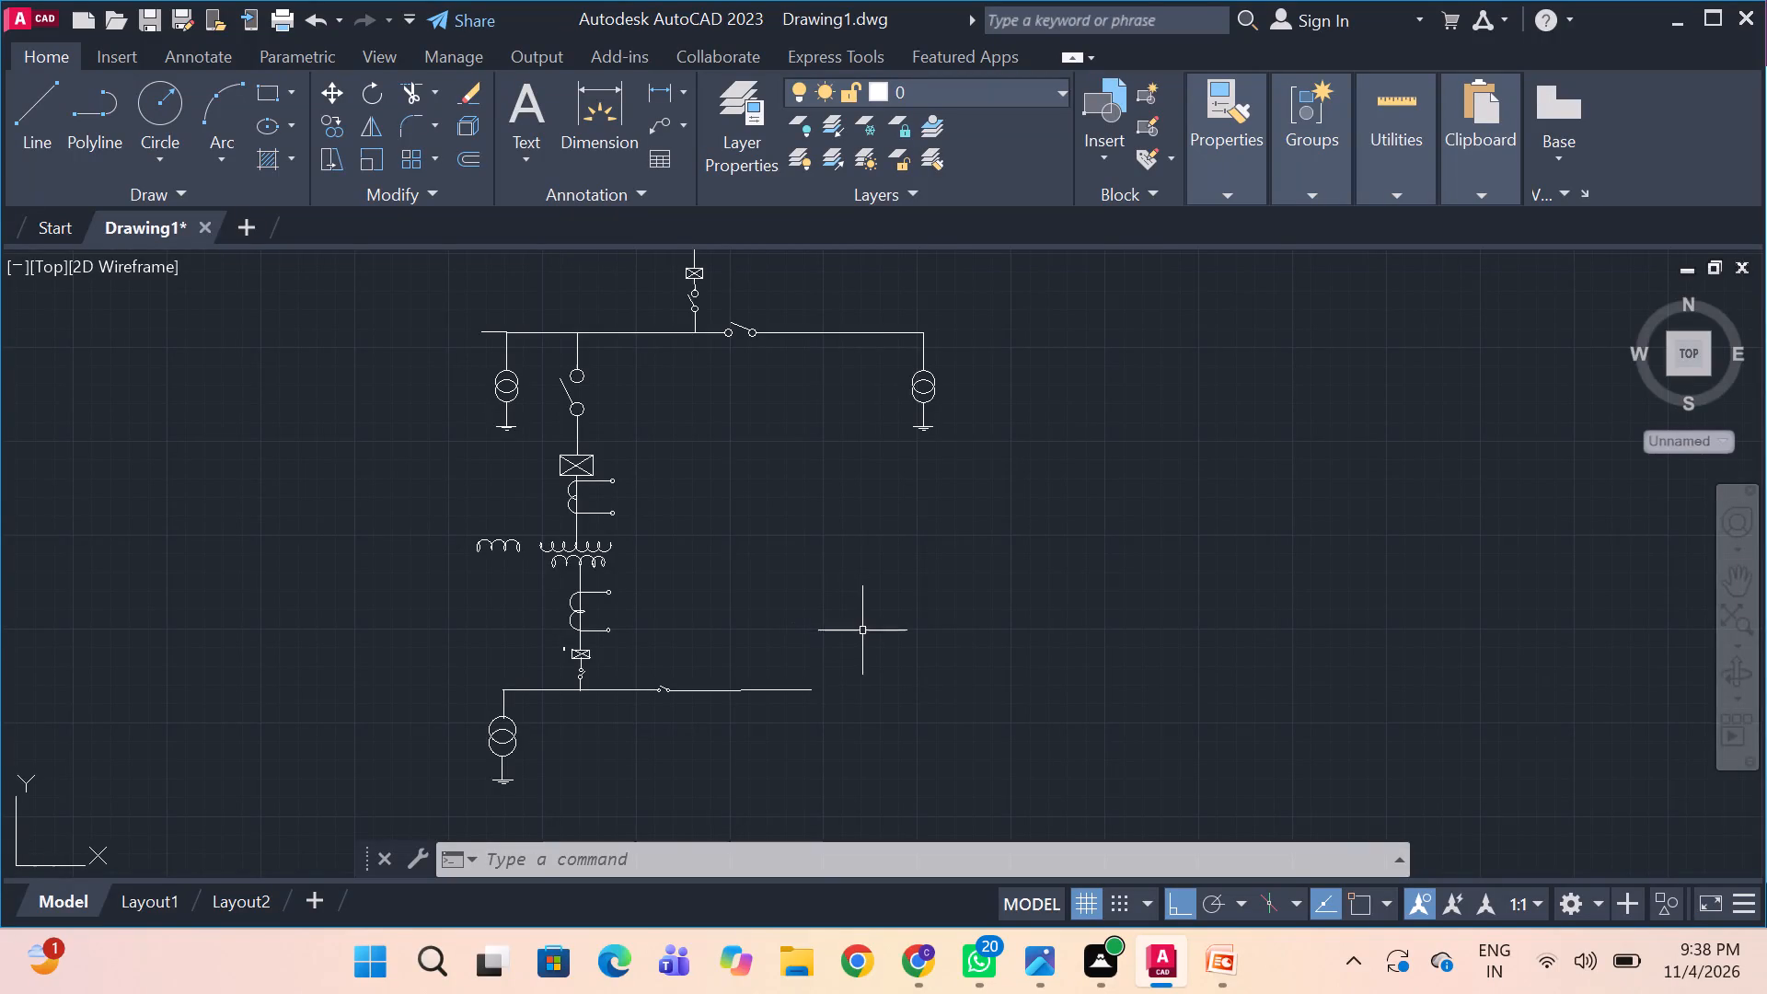
key("alt+Tab")
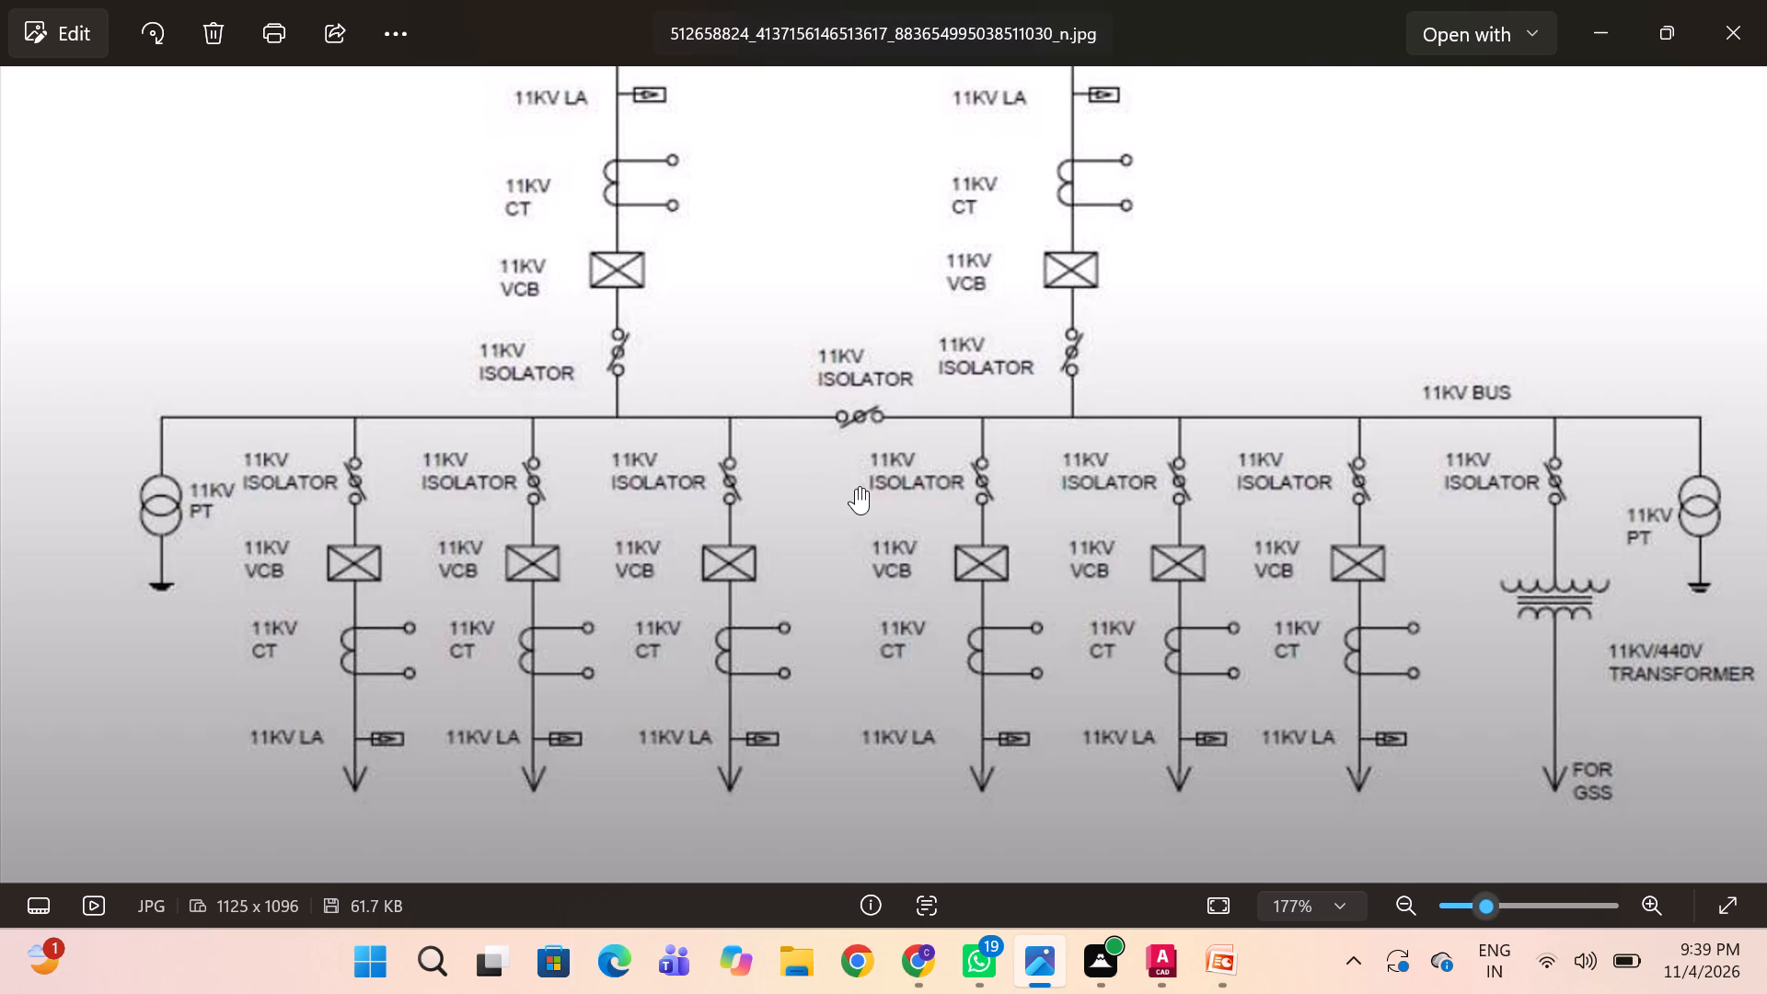
key("alt+Tab")
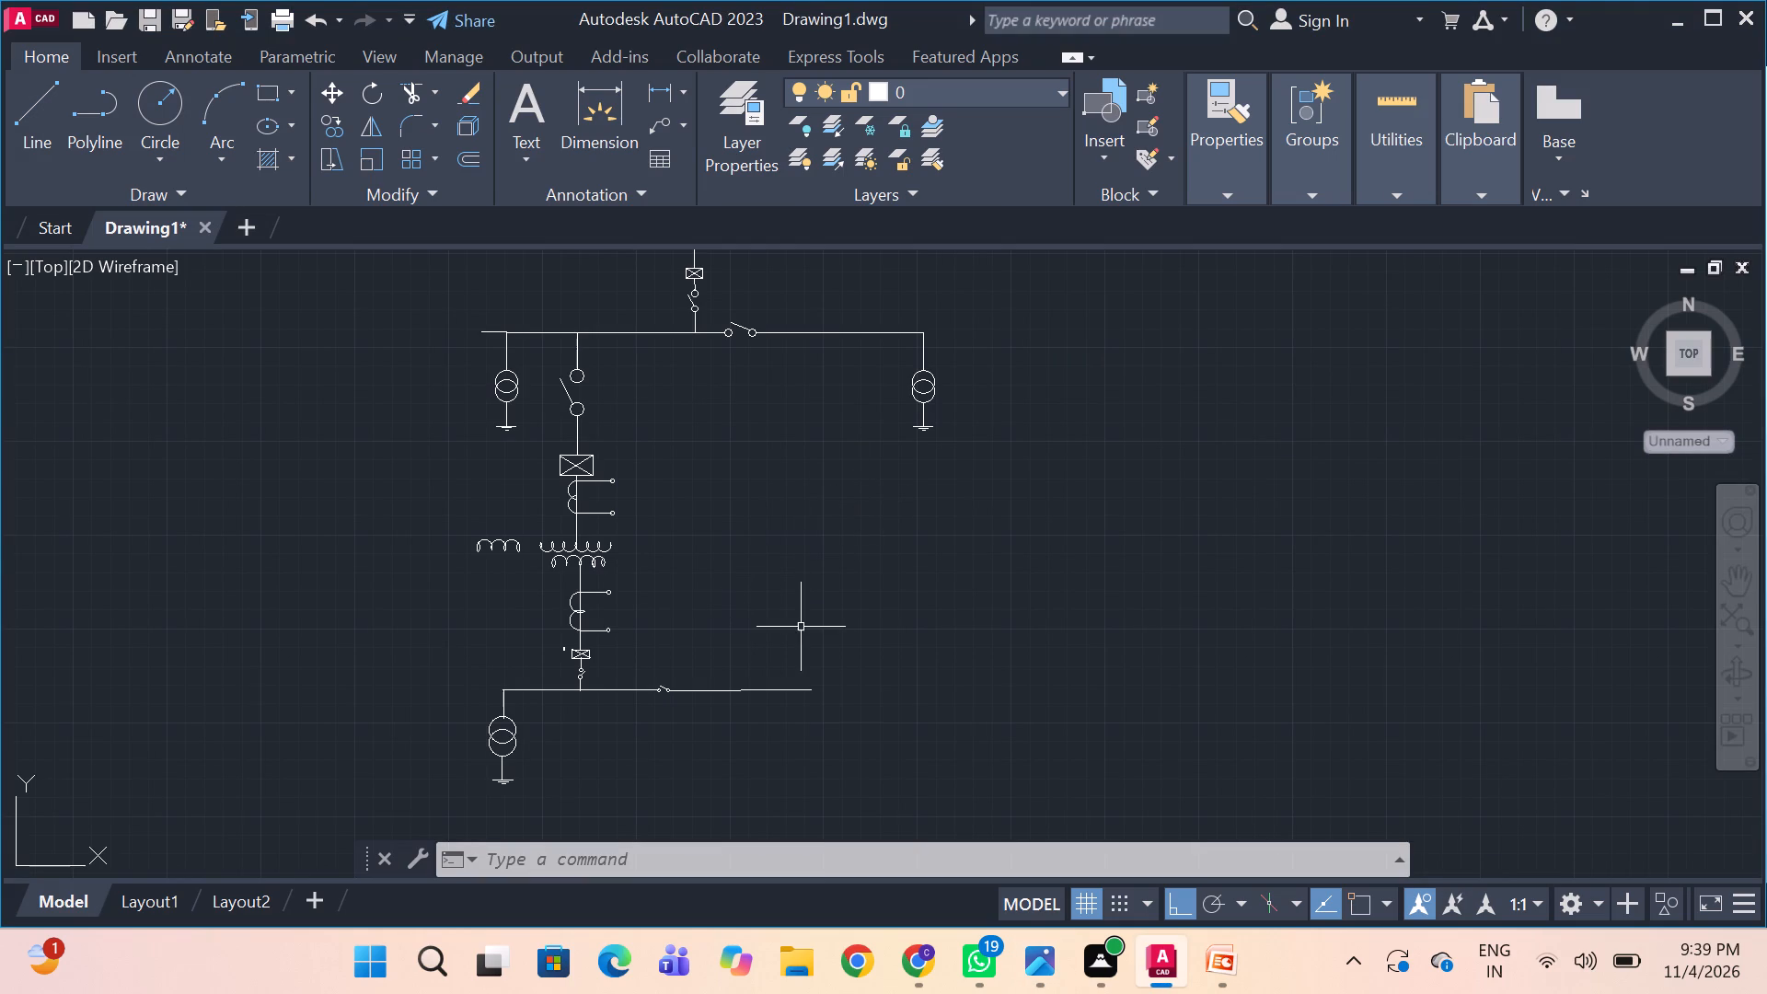
Draw a short vertical line down from the 11KV bus, between the left-end PT and the incoming branch, for the first feeder.
middle_click_drag(813, 618, 900, 526)
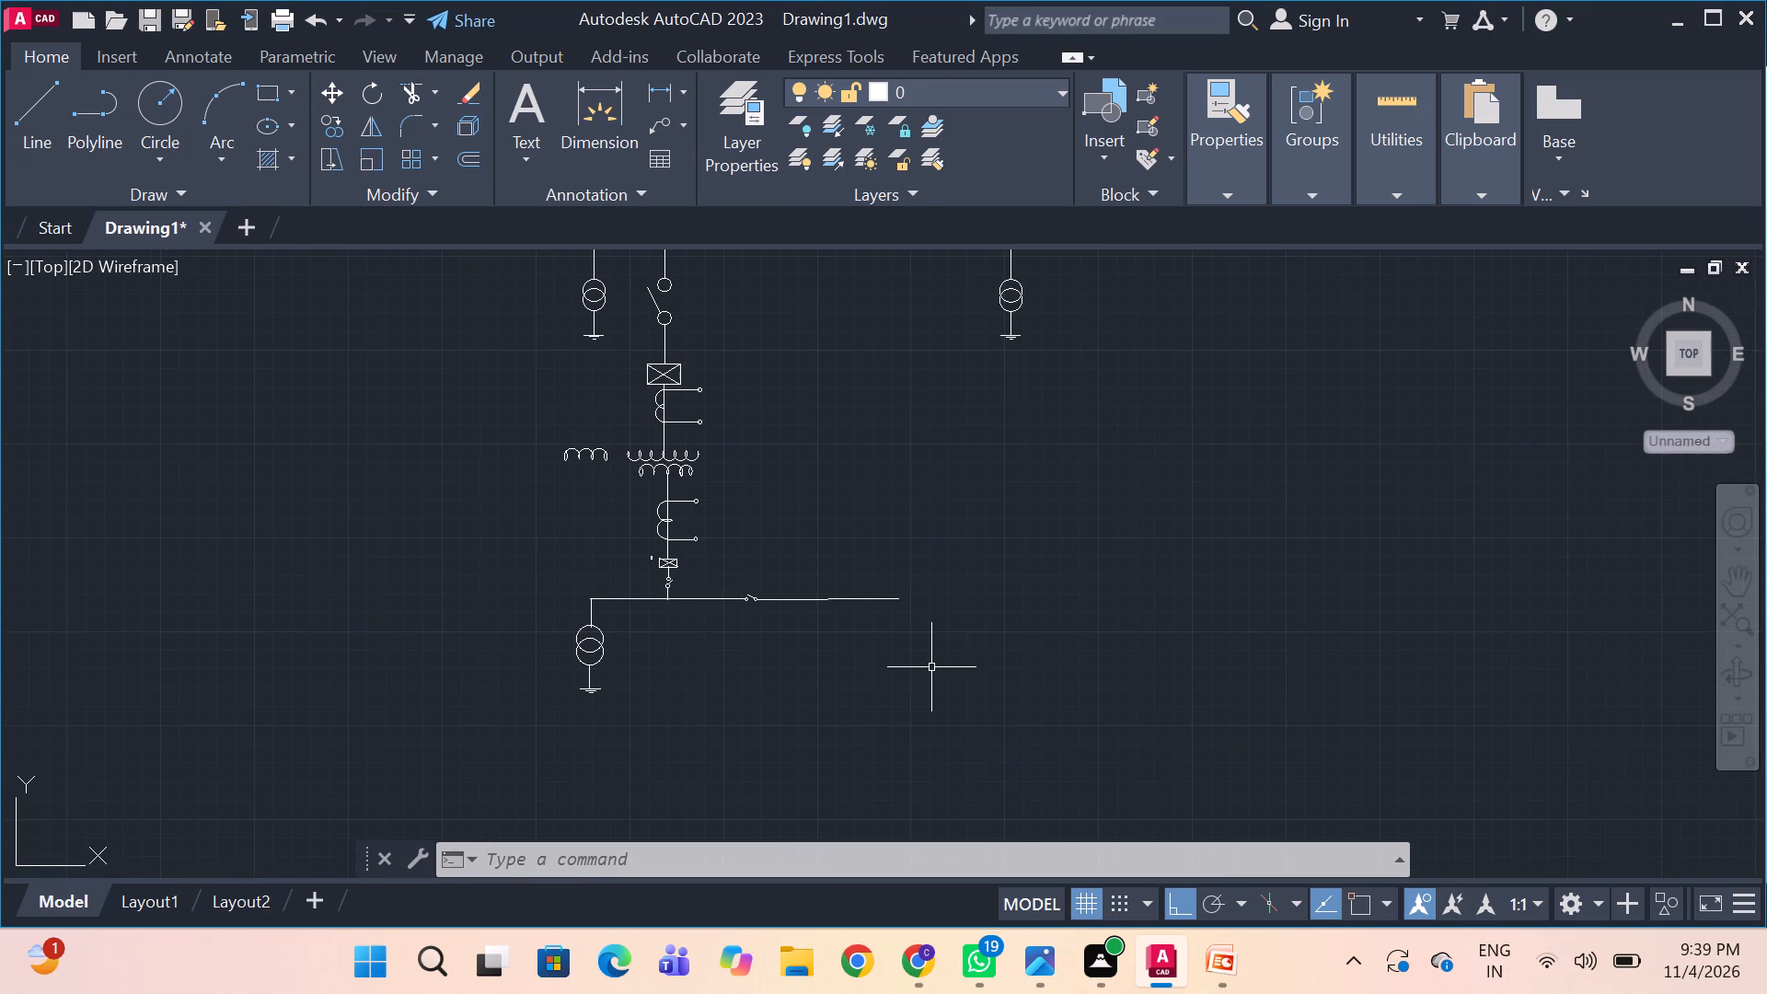
scroll(932, 666, "up", 3)
middle_click_drag(541, 648, 1075, 506)
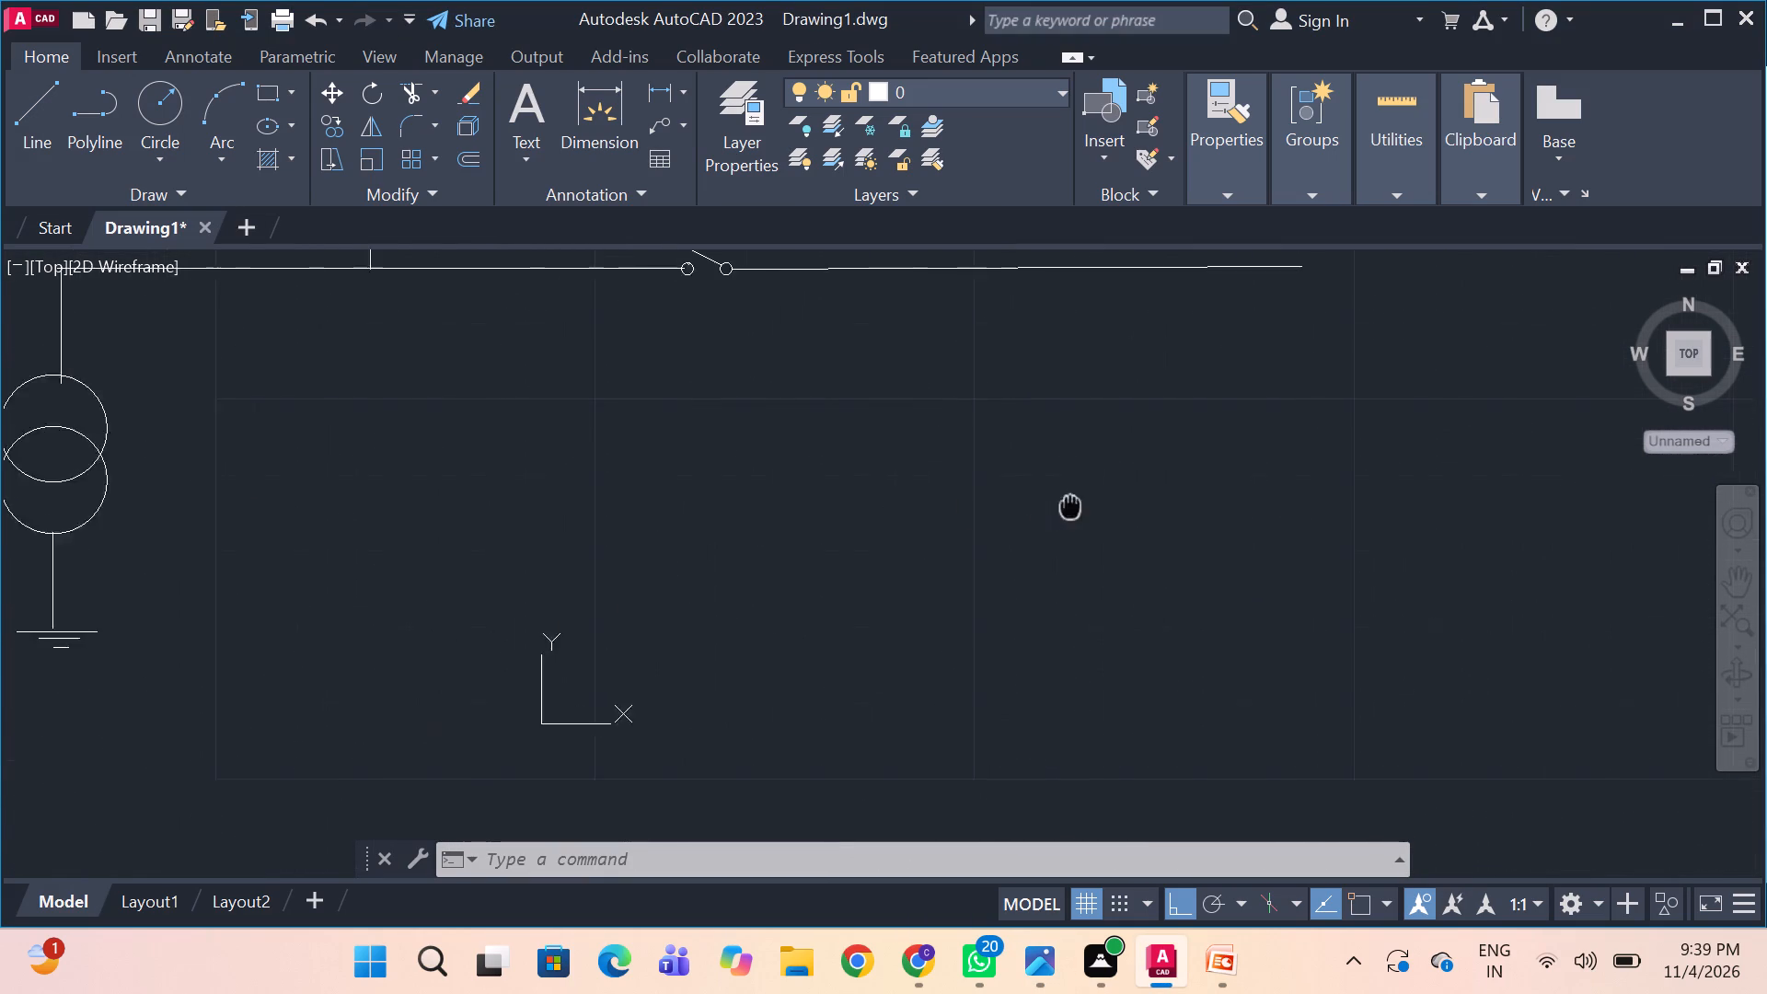
middle_click_drag(1075, 506, 1189, 558)
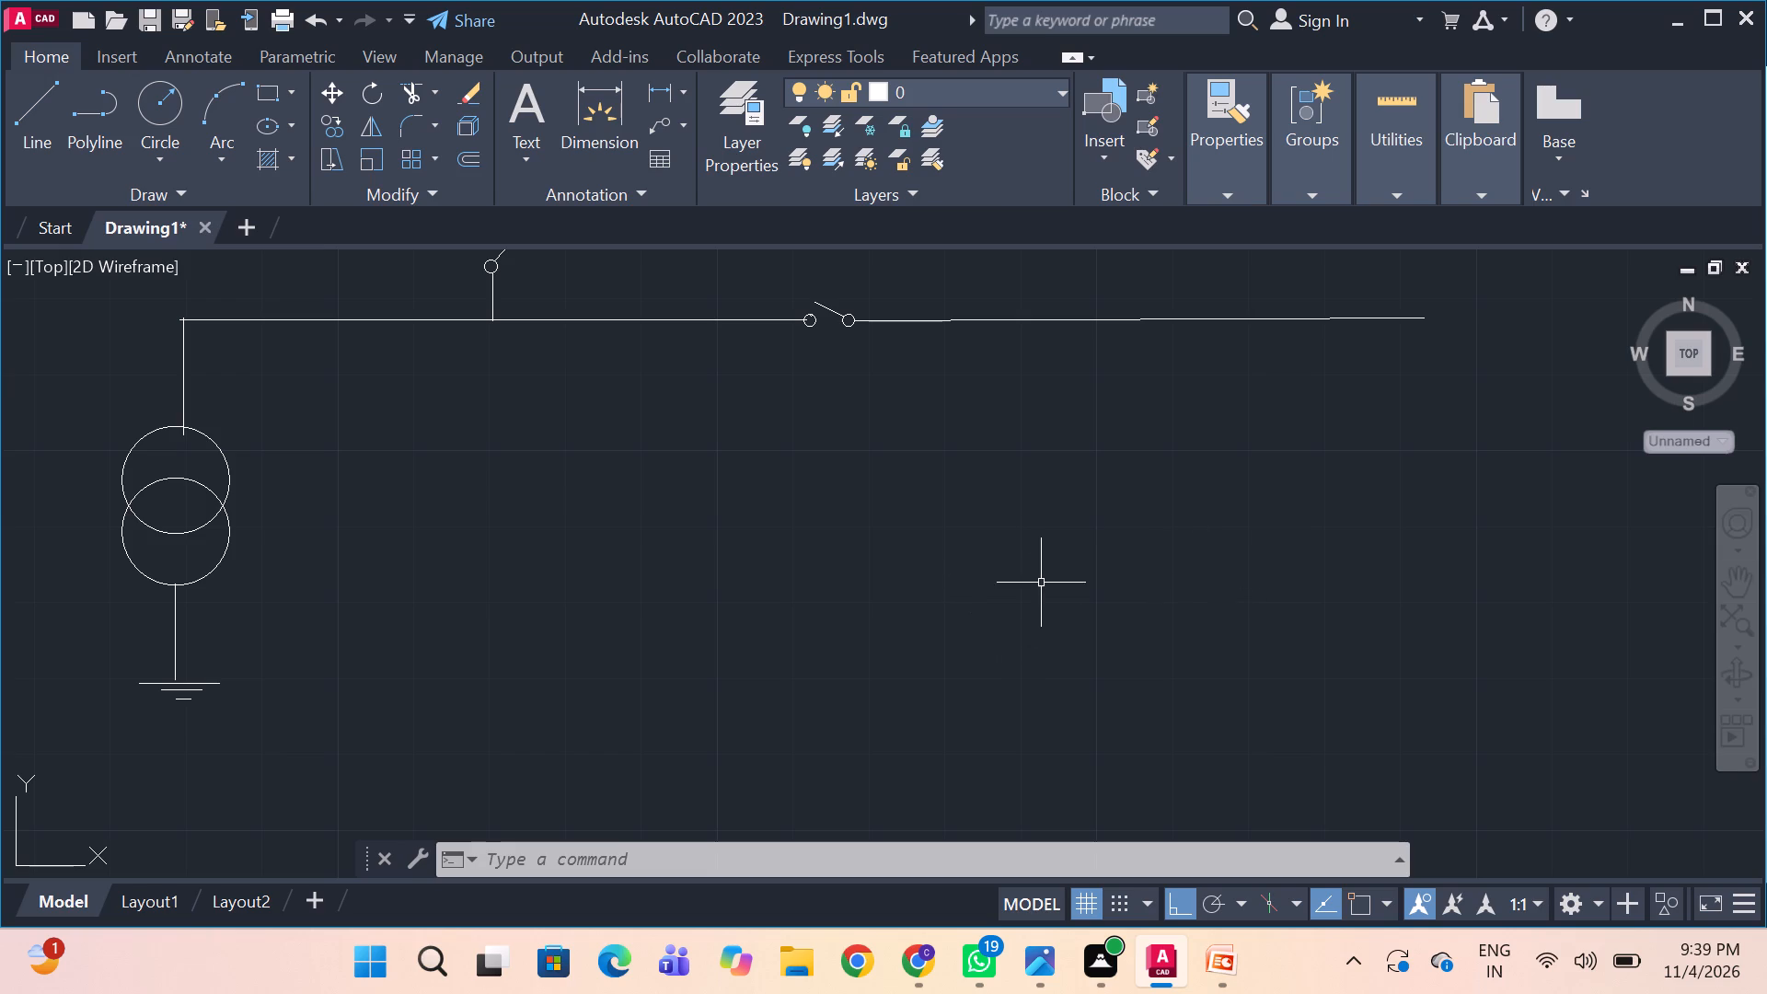
key("l")
key("space")
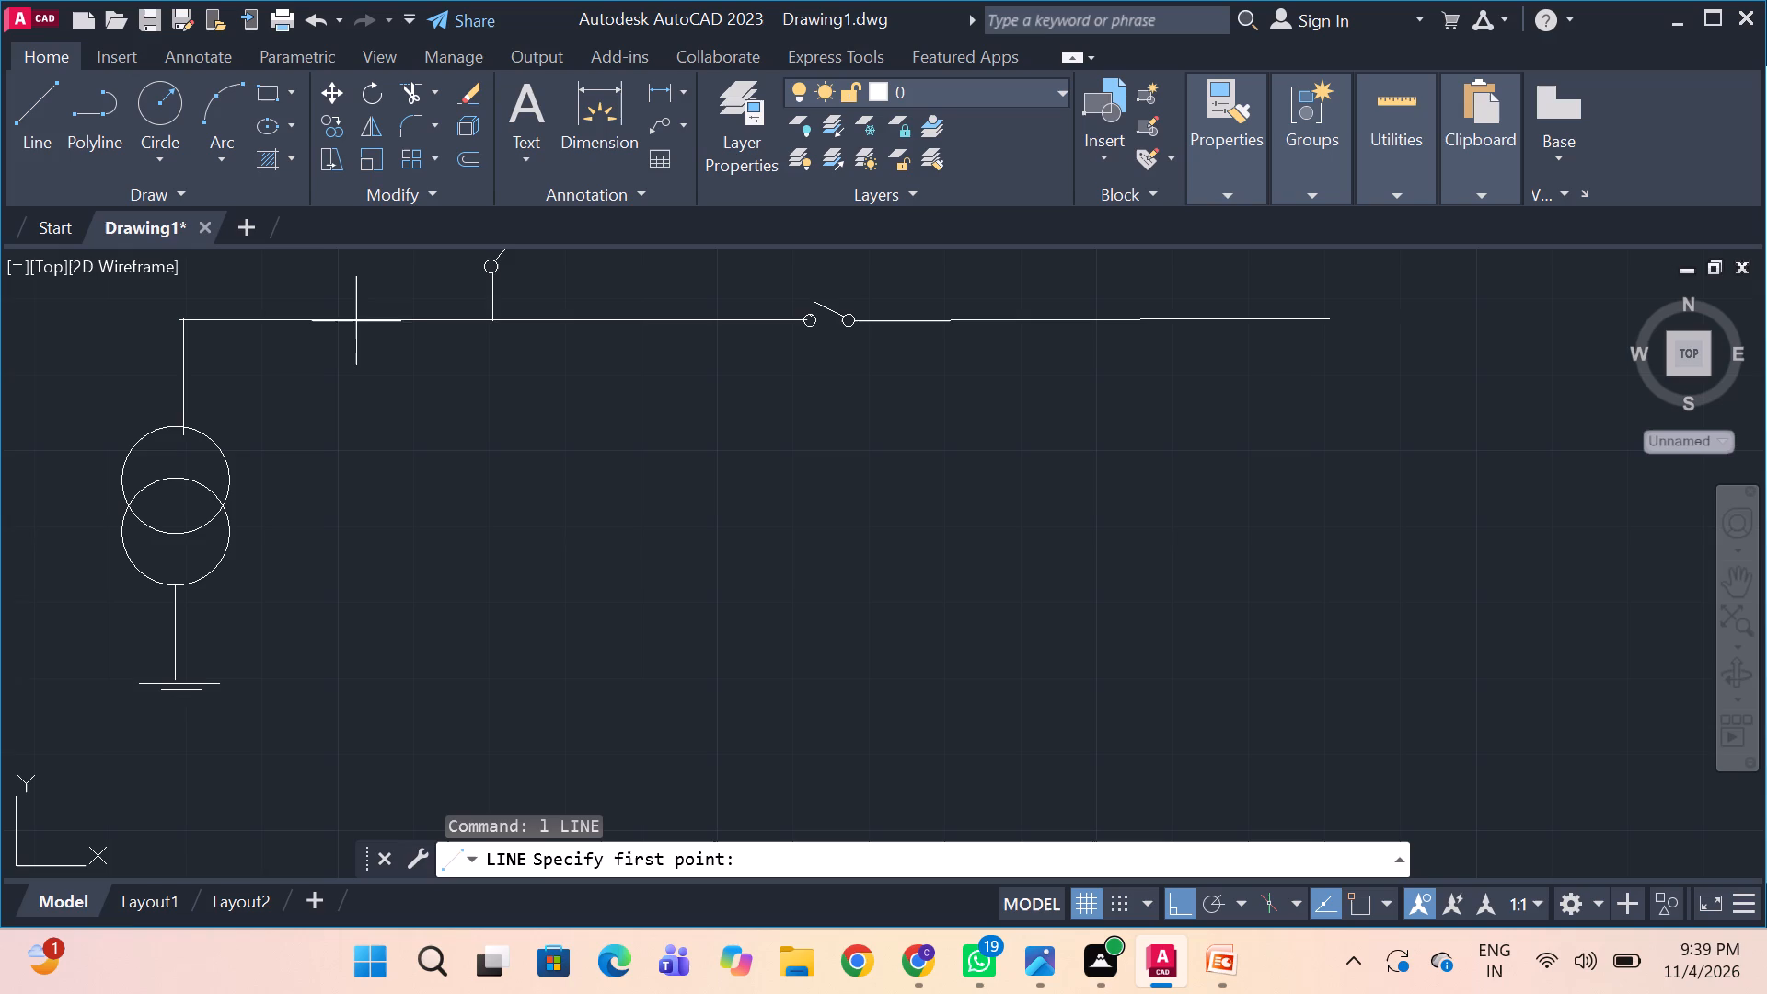
left_click_drag(369, 321, 374, 347)
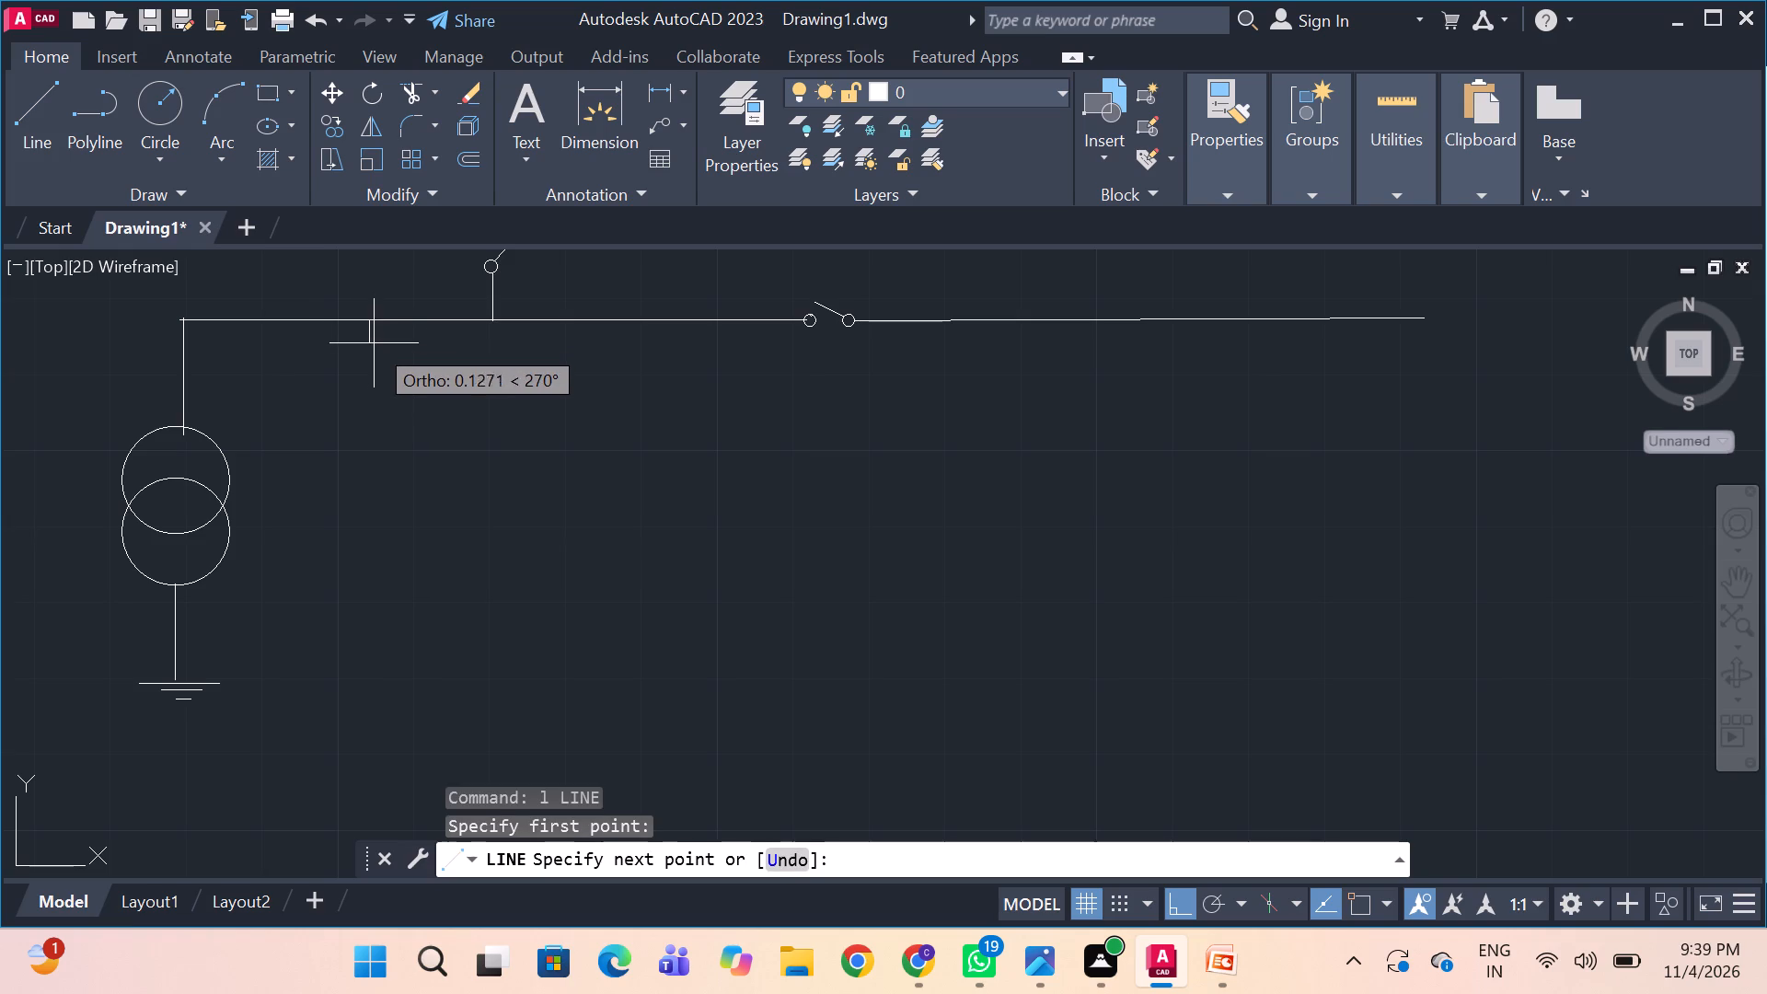
left_click_drag(374, 347, 374, 387)
left_click(374, 387)
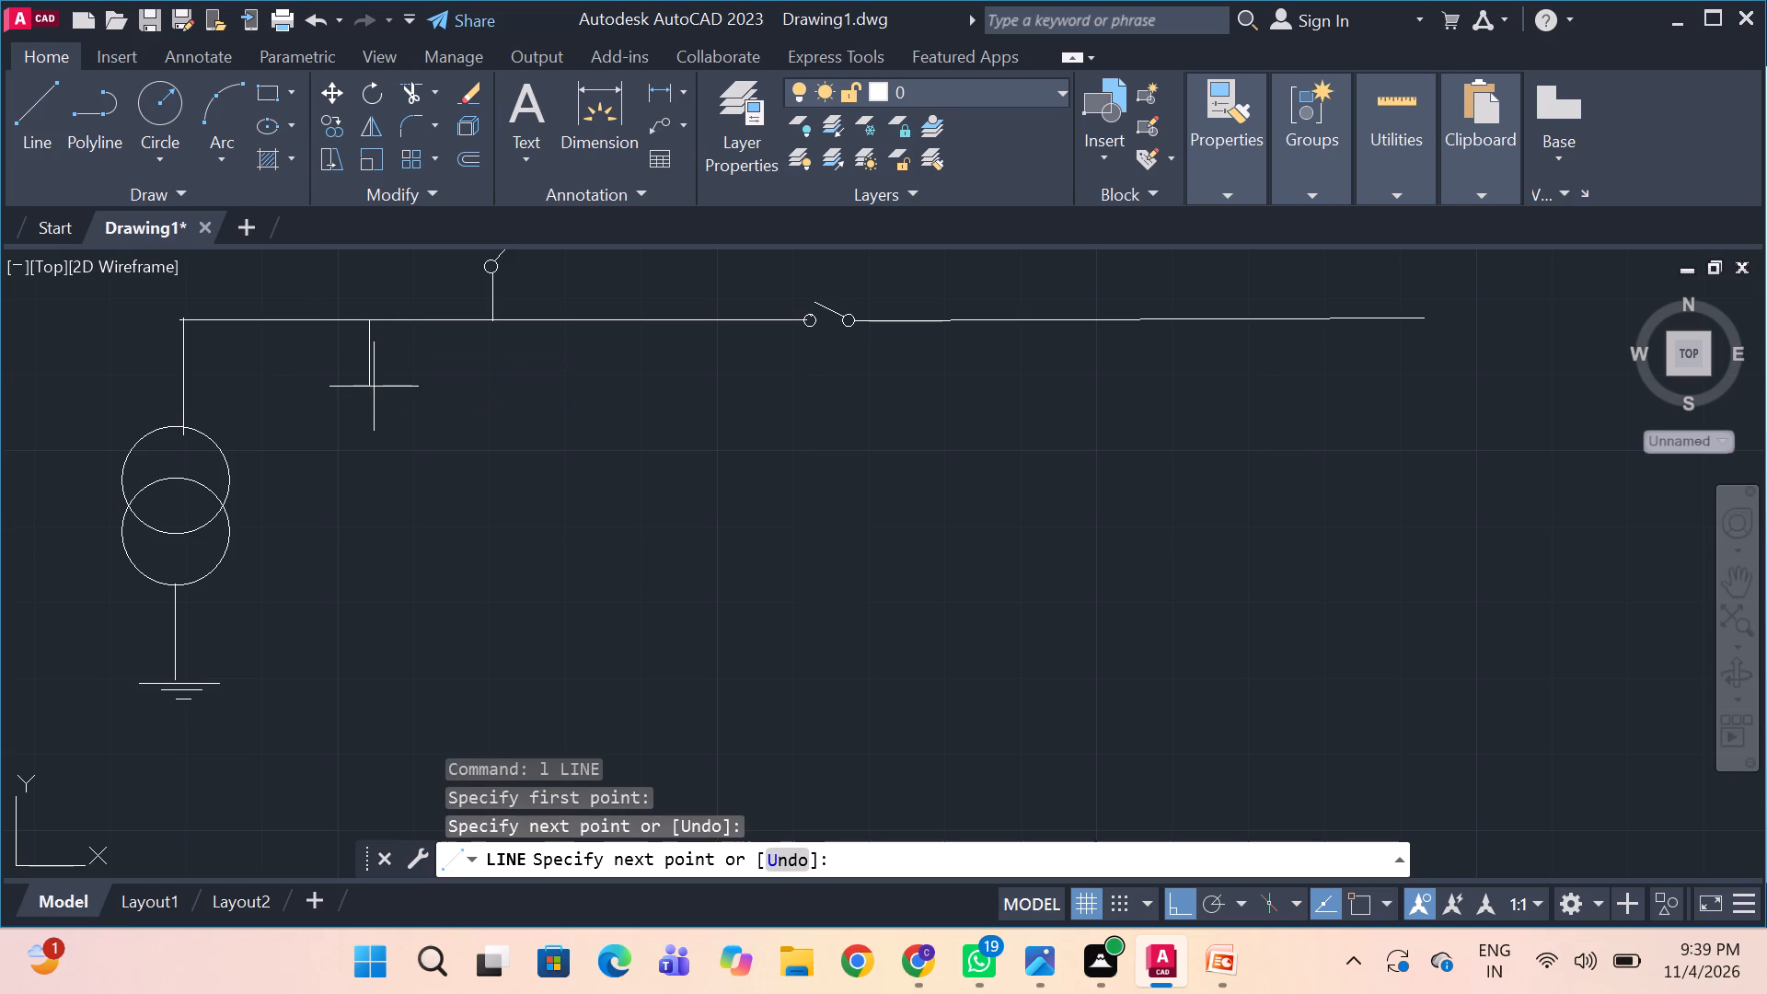
key("space")
Check the 11KV feeder components in the reference image and find matching symbols in the branch below the upper bus.
key("super+Tab")
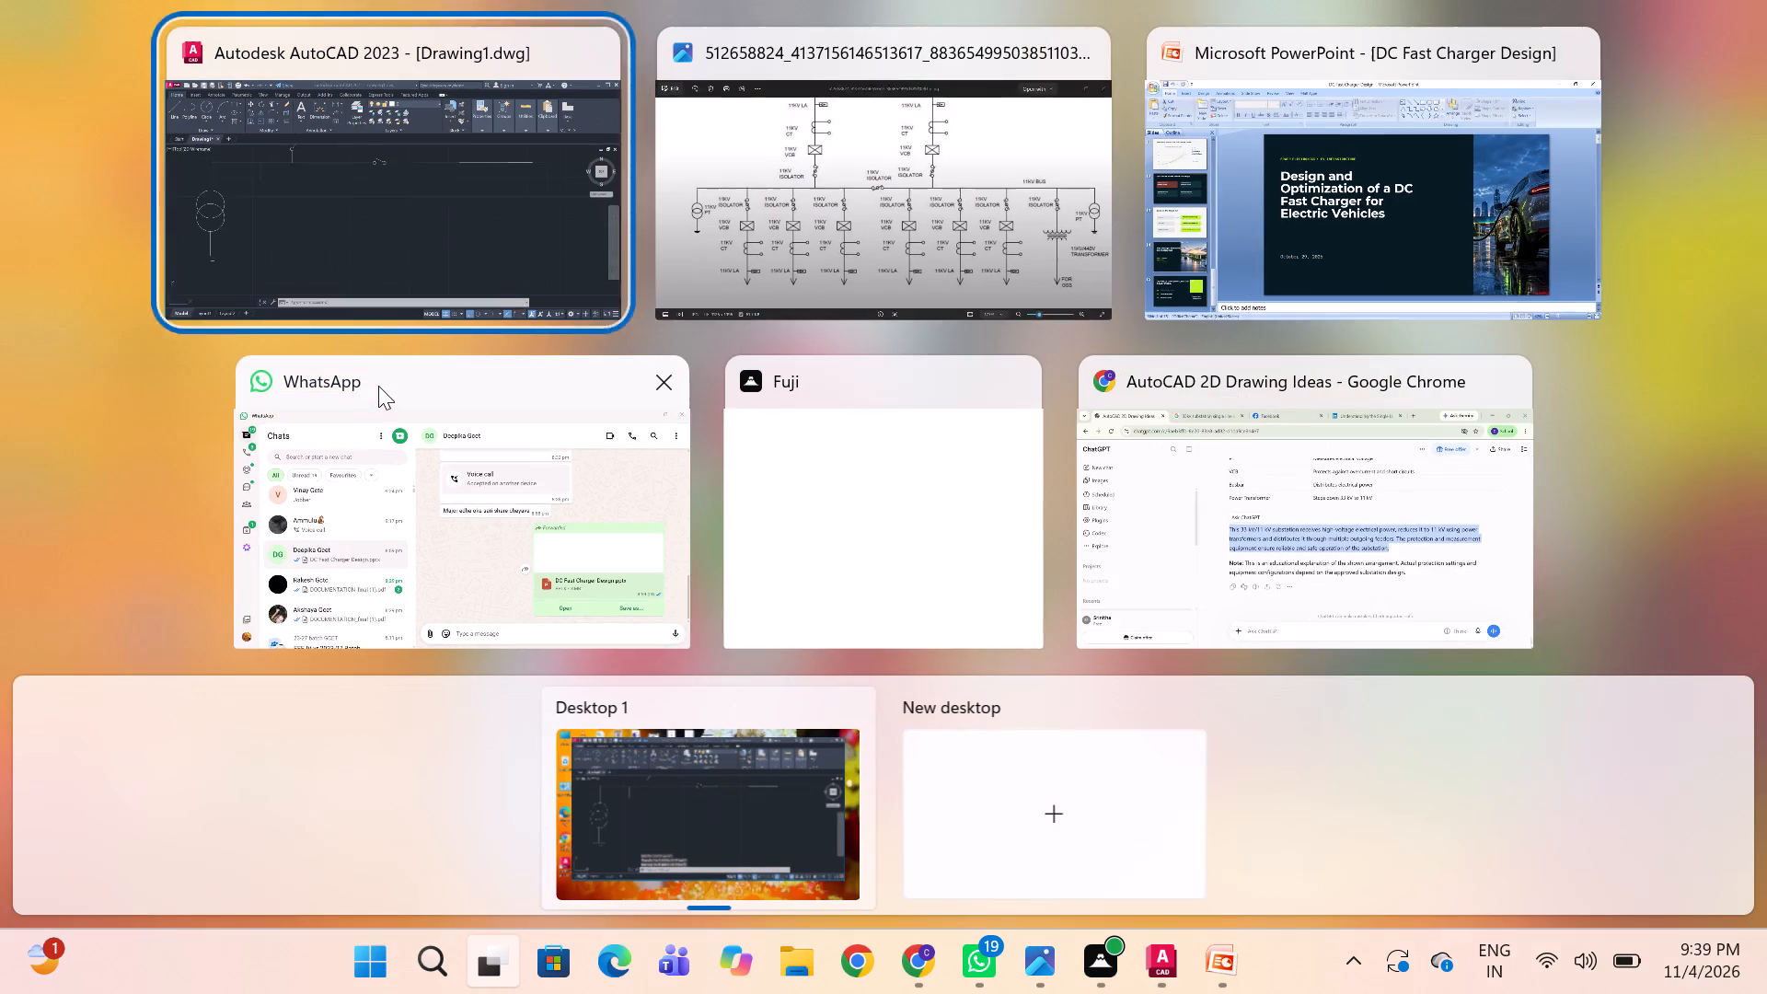
key("alt+Tab")
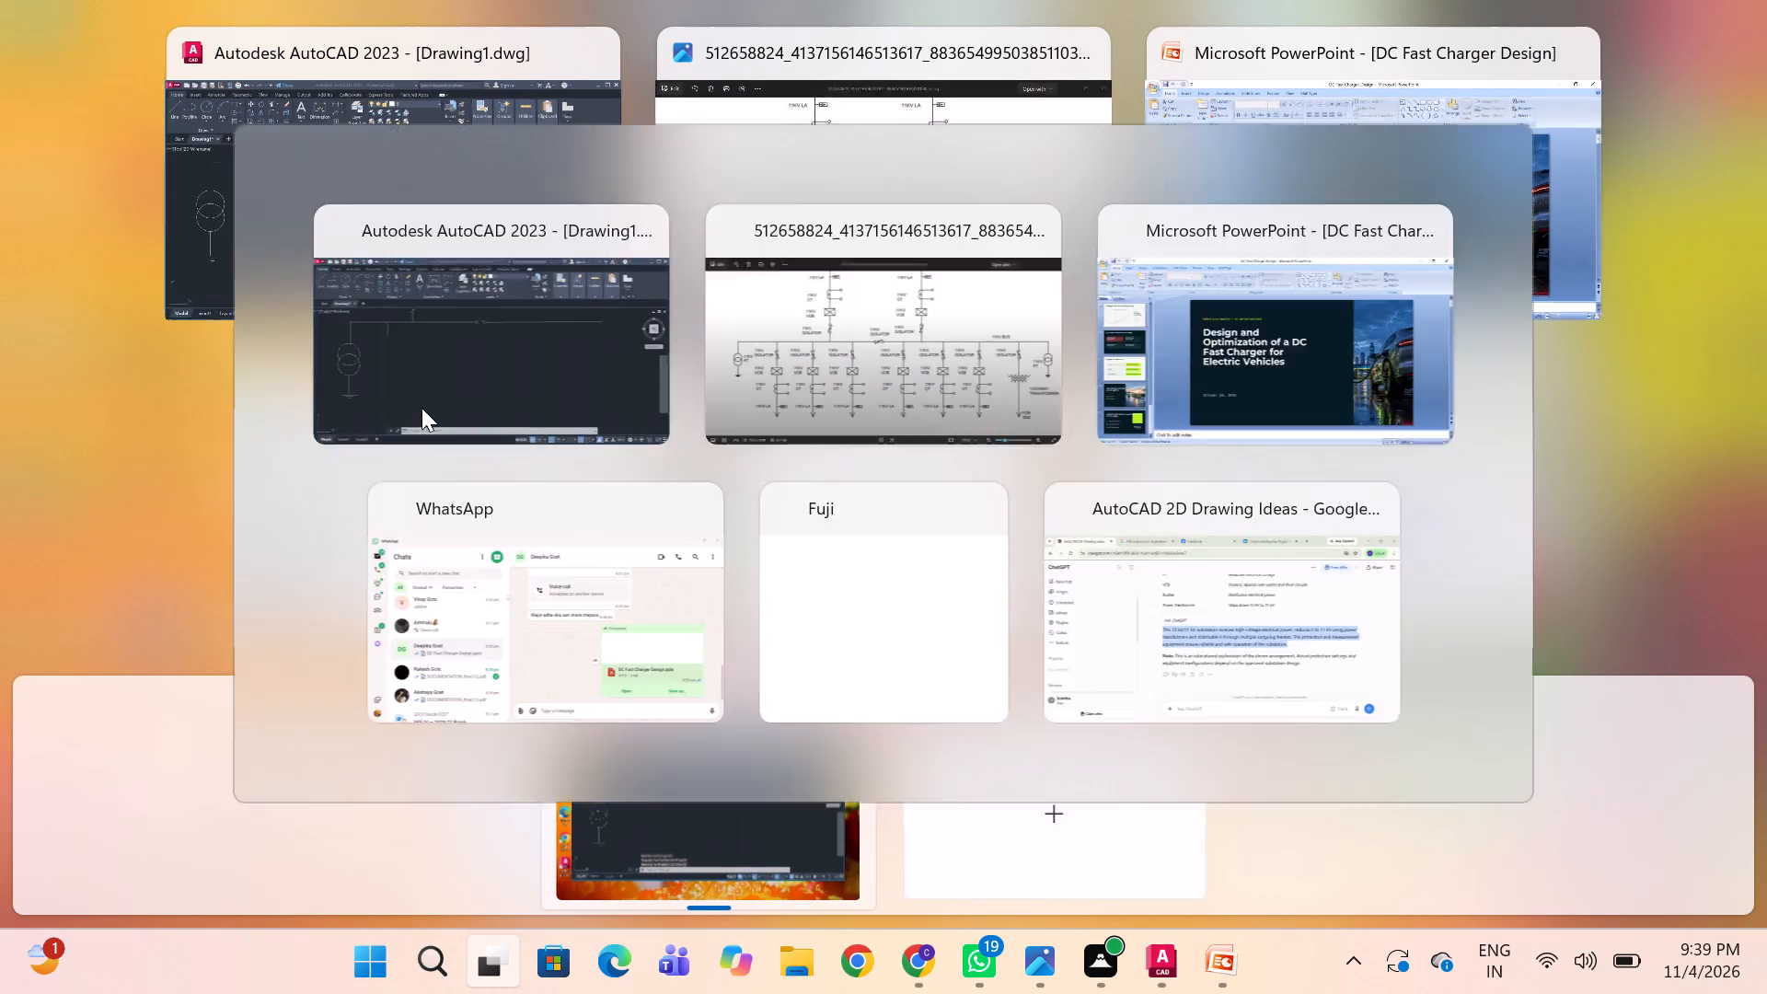
key("alt+Tab")
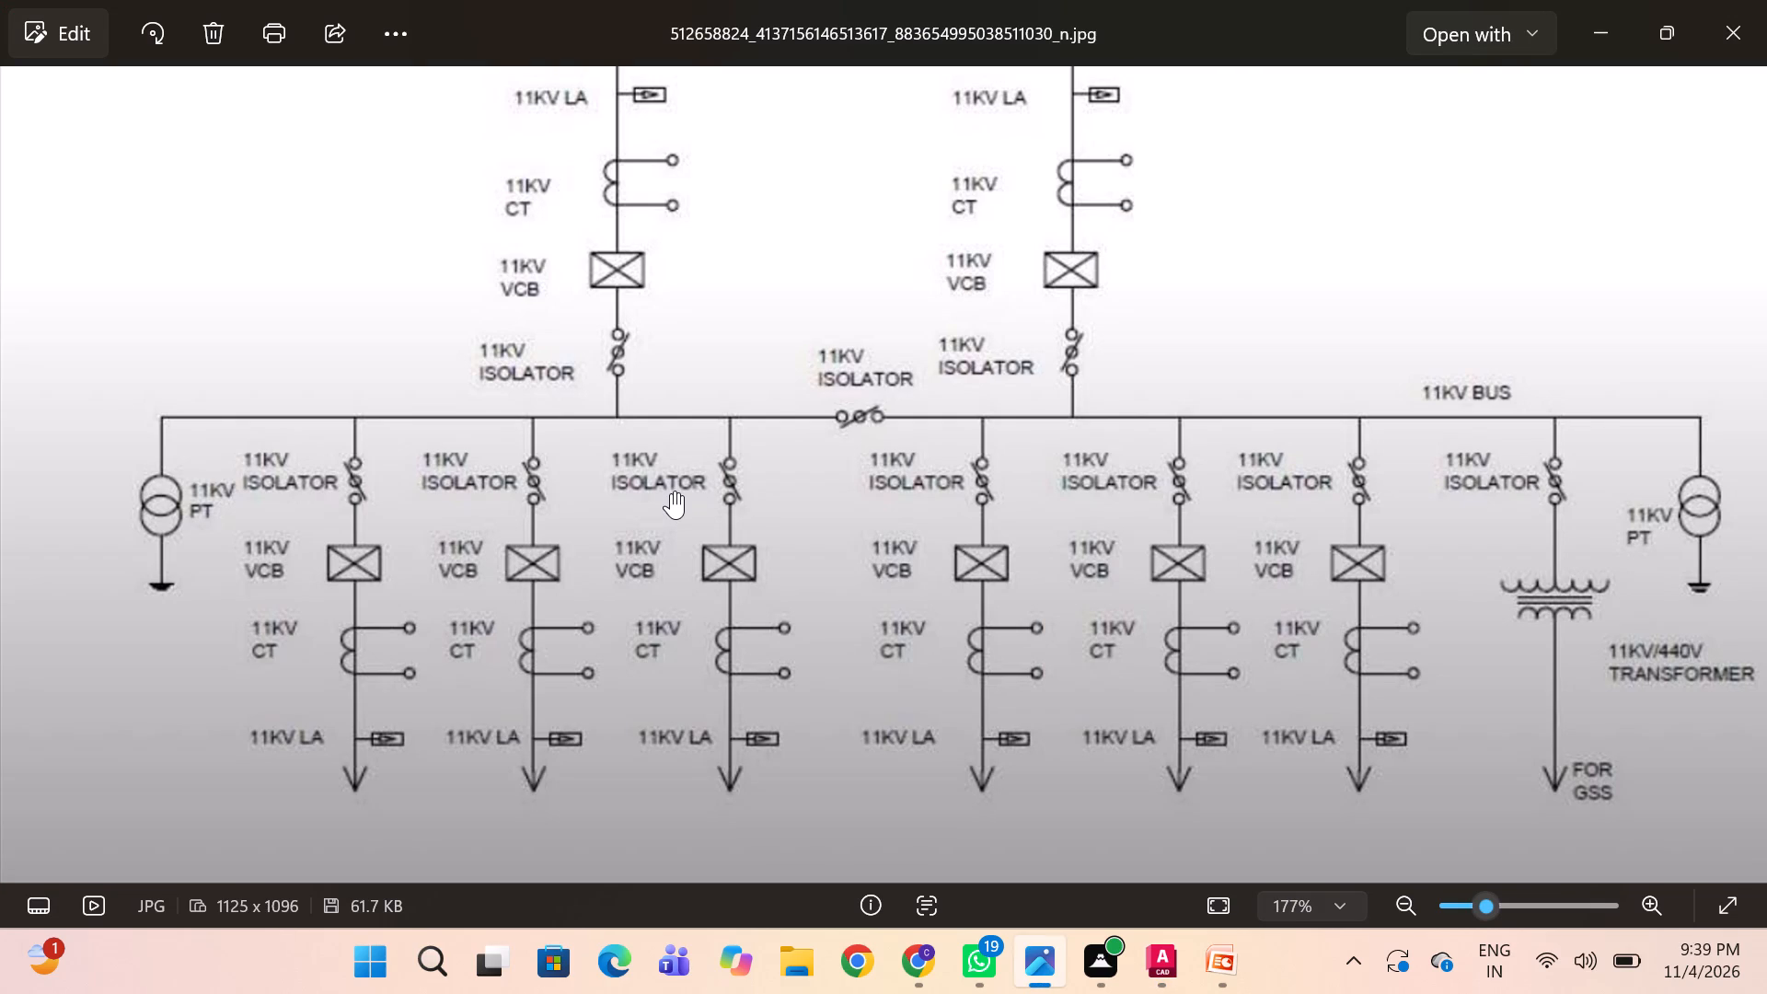
key("alt+Tab")
scroll(768, 498, "down", 1)
middle_click_drag(768, 498, 822, 710)
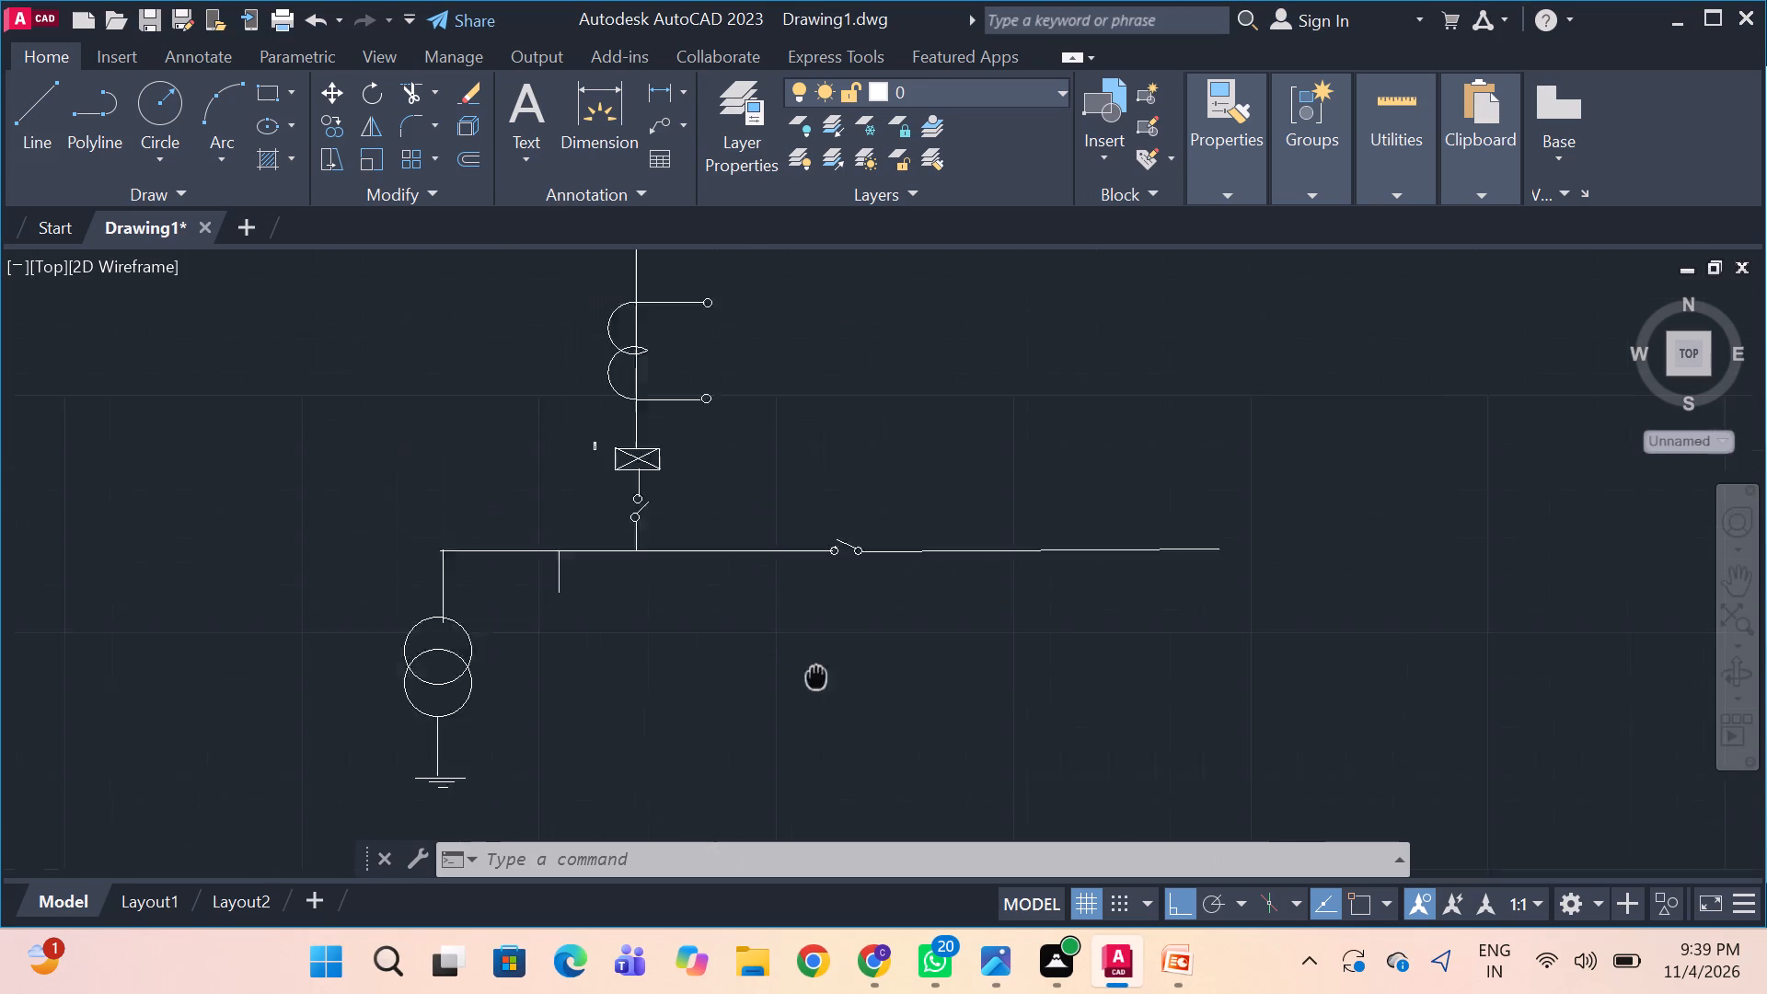
middle_click_drag(822, 710, 844, 824)
middle_click_drag(827, 624, 821, 846)
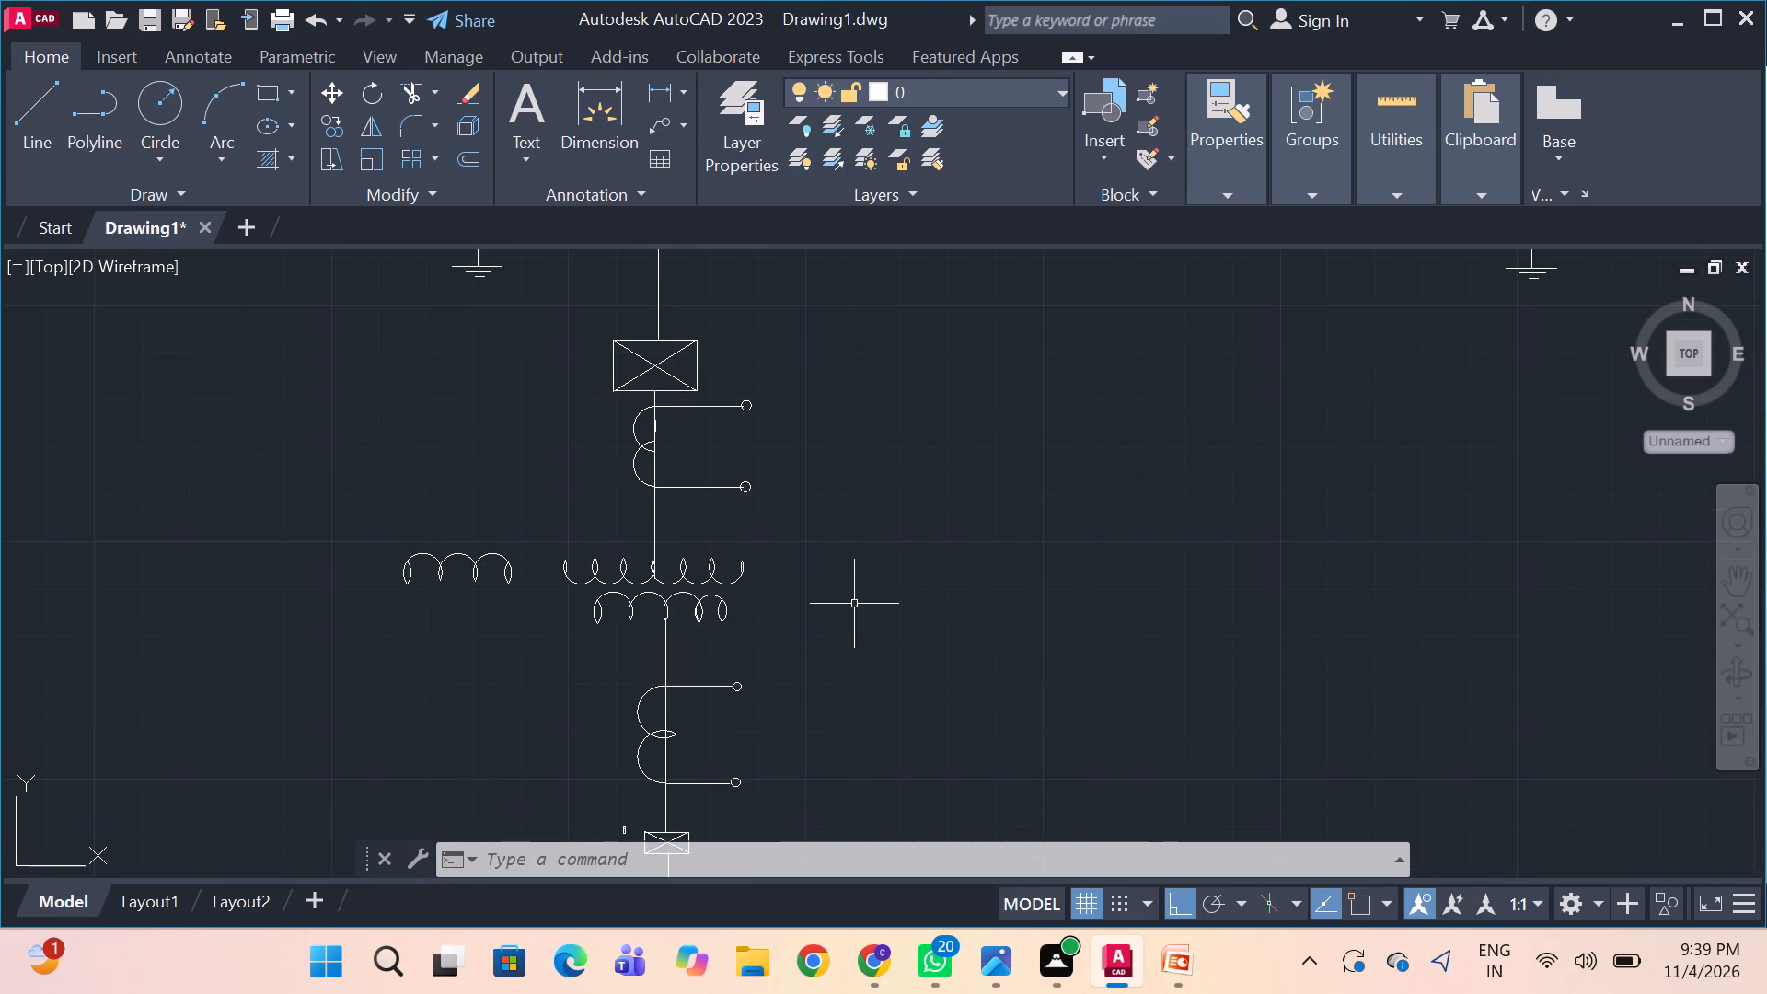
middle_click_drag(855, 602, 855, 818)
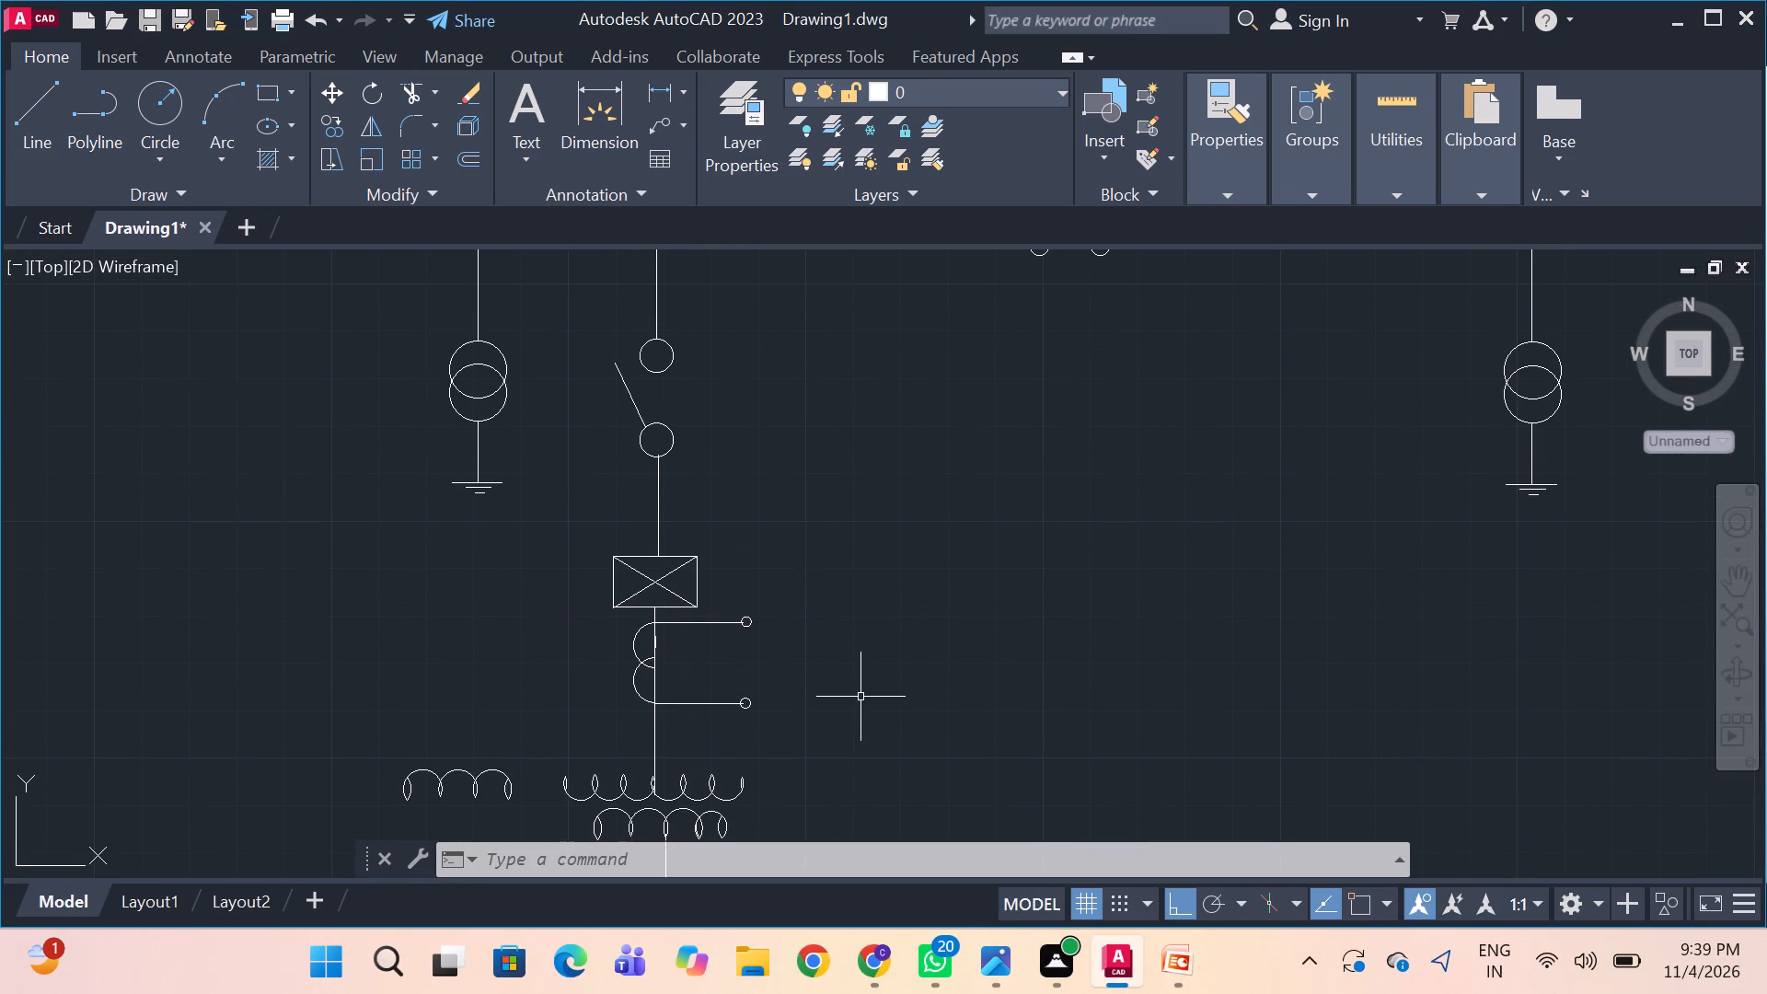
scroll(860, 696, "down", 1)
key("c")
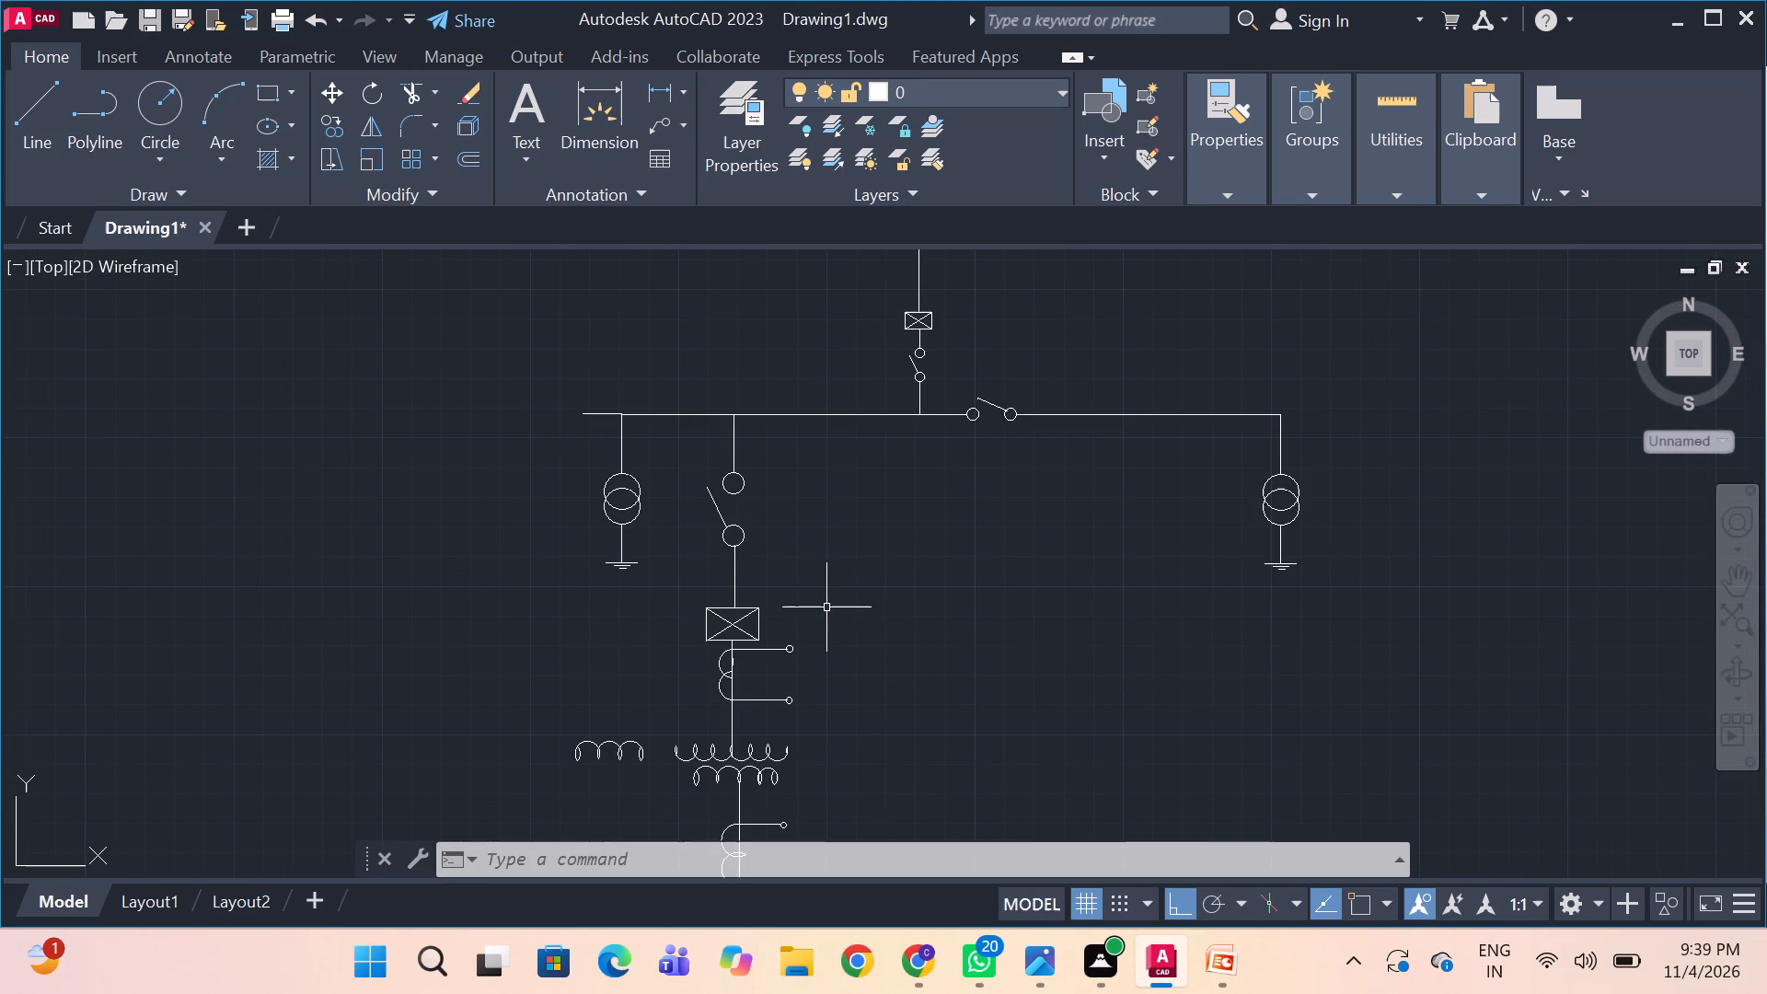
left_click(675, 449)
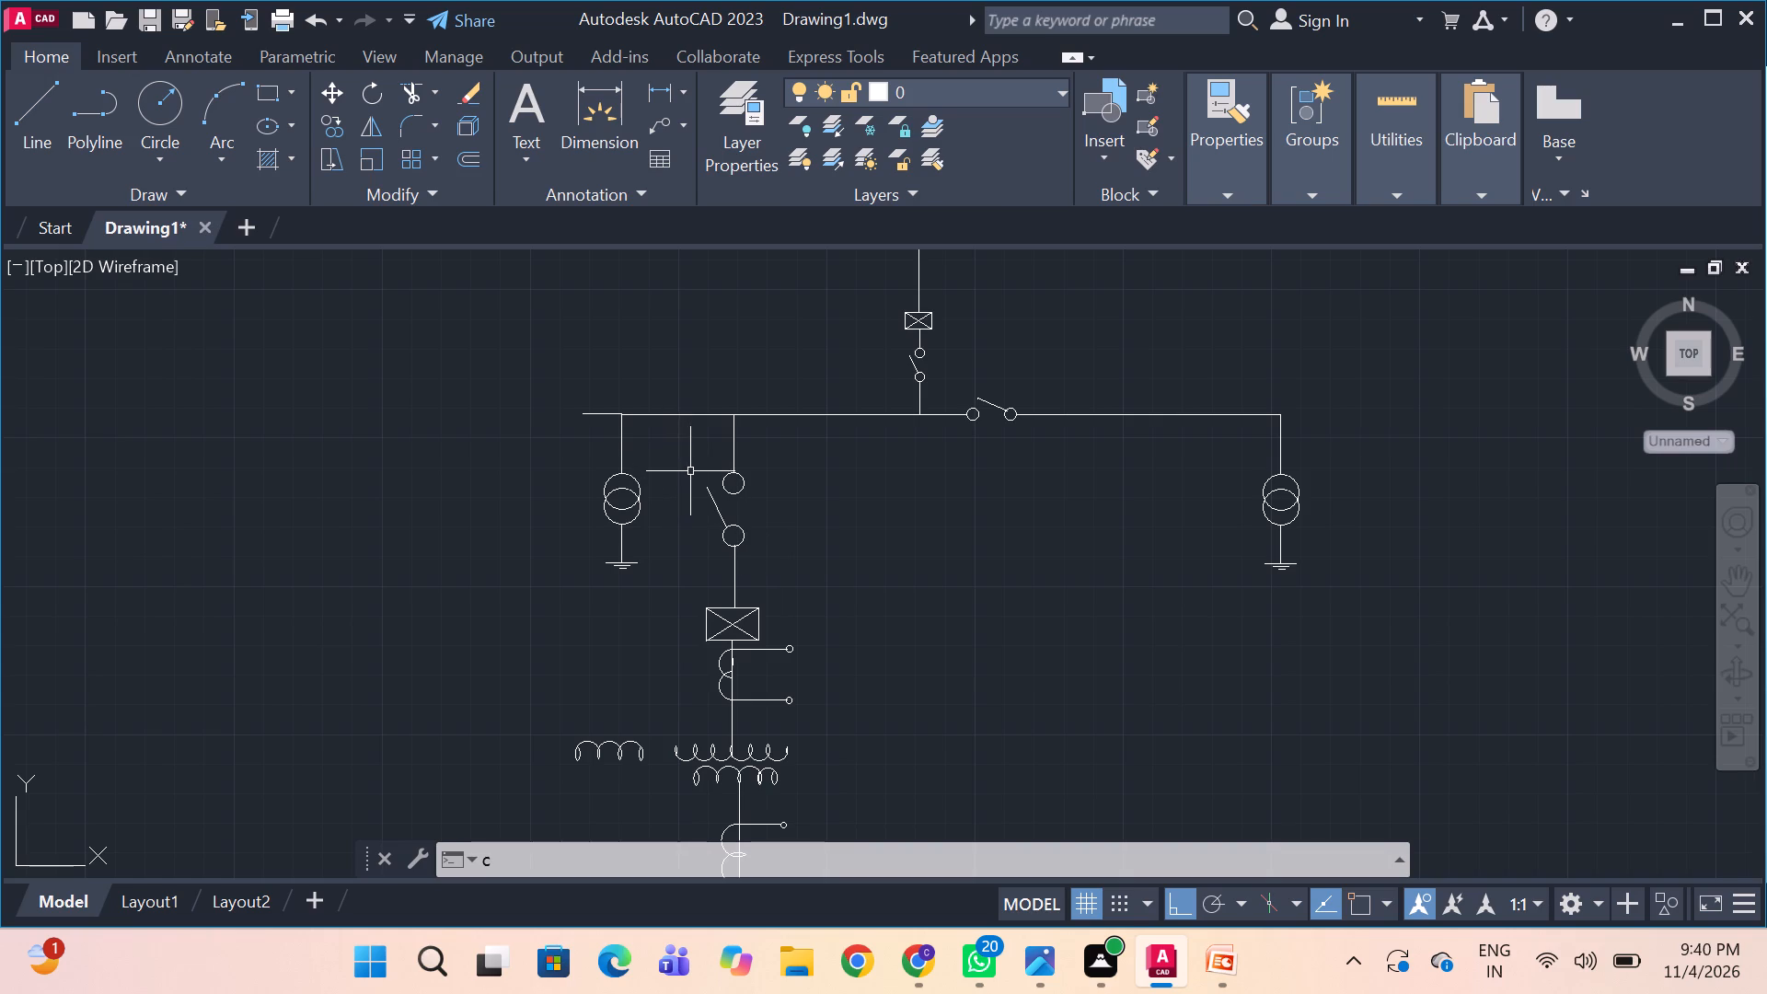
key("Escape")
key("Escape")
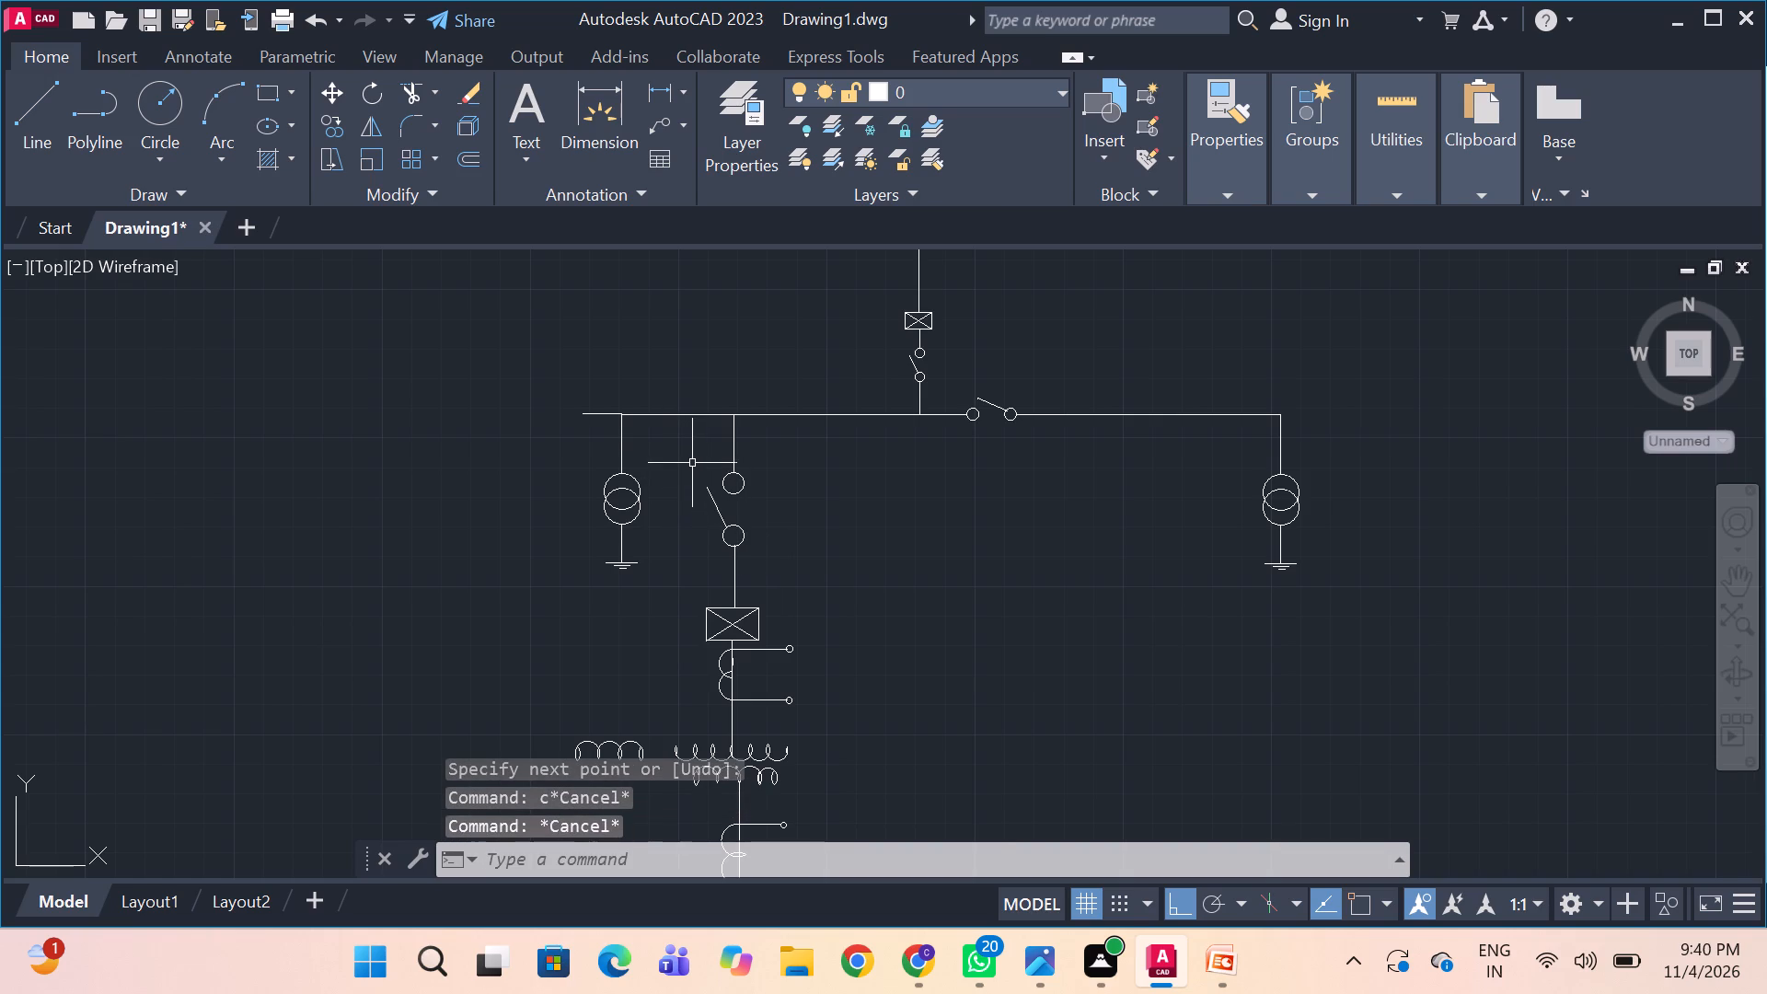
Copy the isolator, breaker and CT symbols from the branch below the upper bus to the empty area beyond the 11KV bus's right end.
left_click(687, 461)
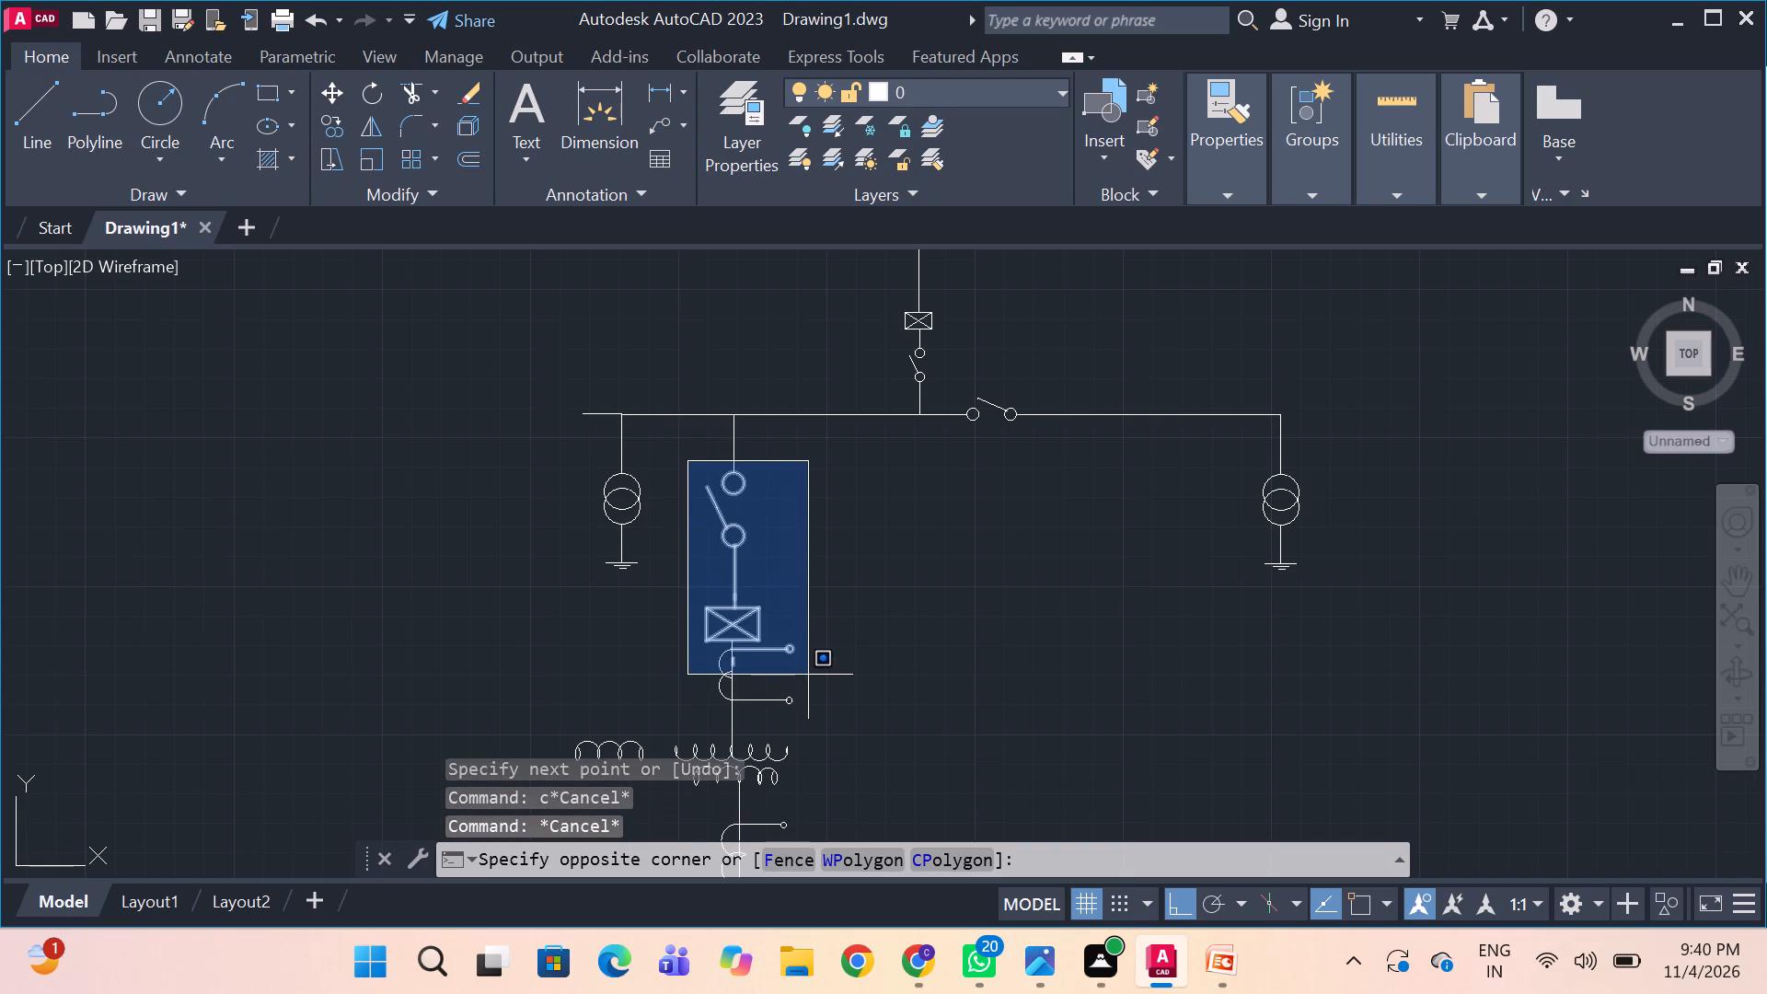
left_click(814, 722)
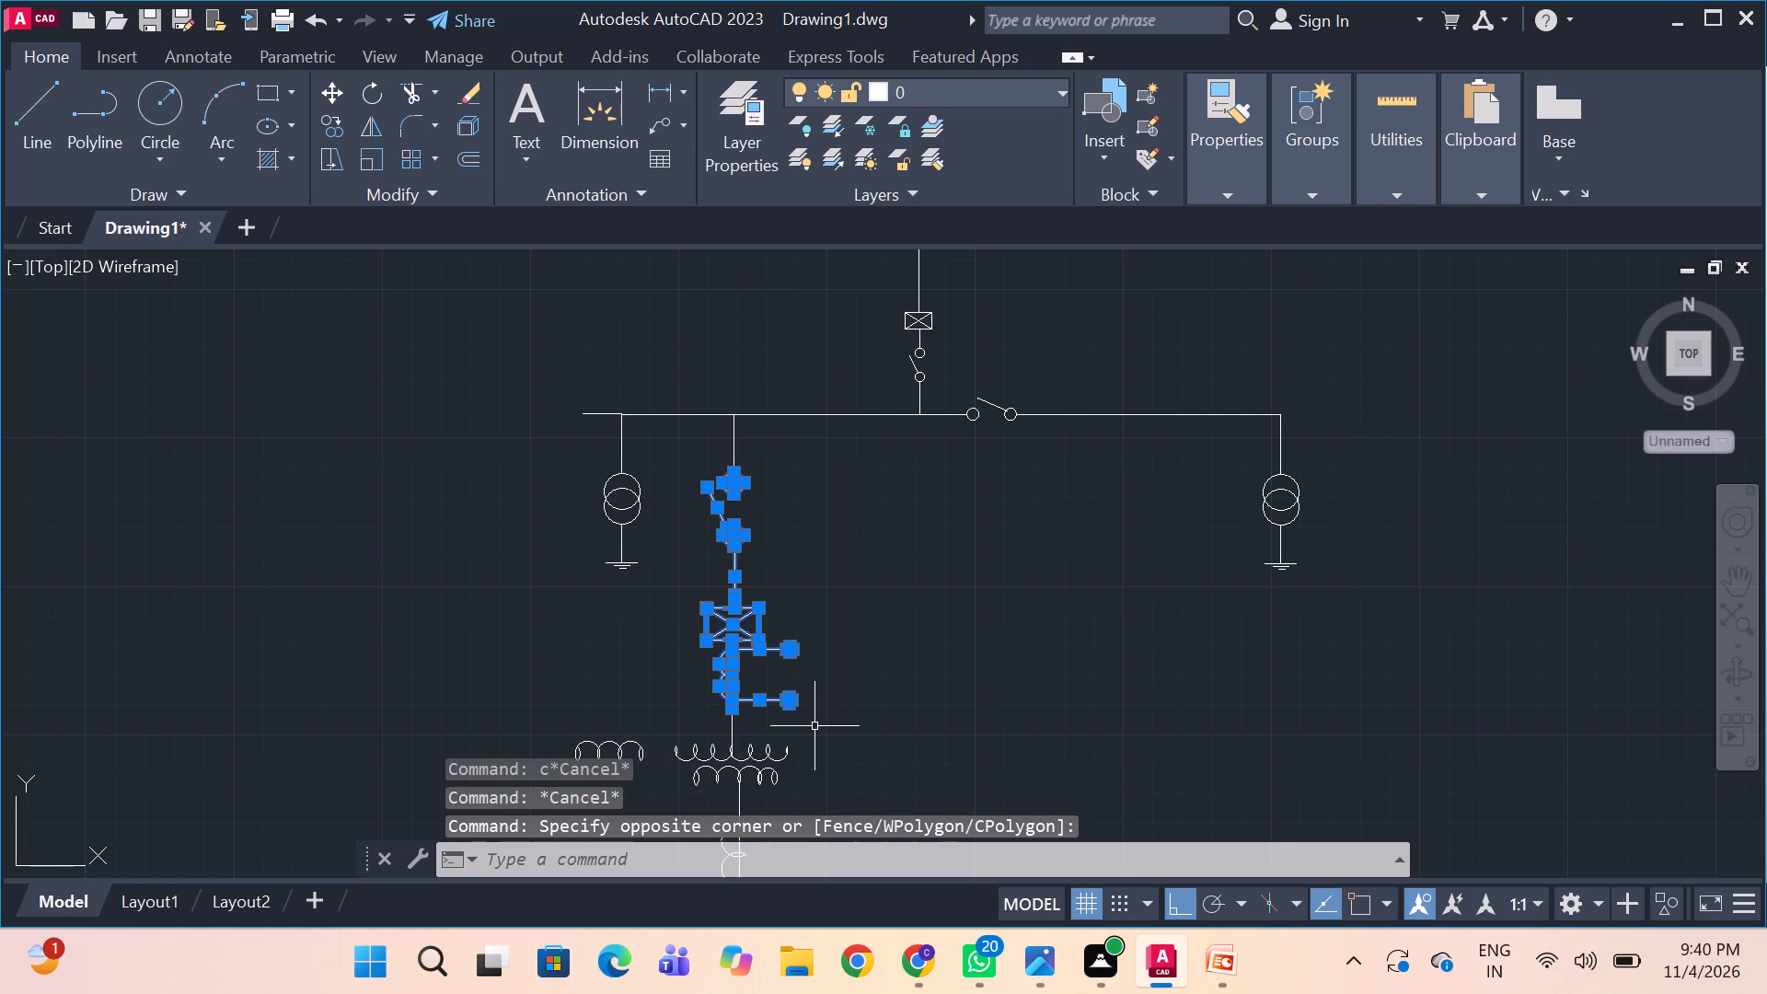
key("ctrl+c")
middle_click_drag(806, 711, 789, 498)
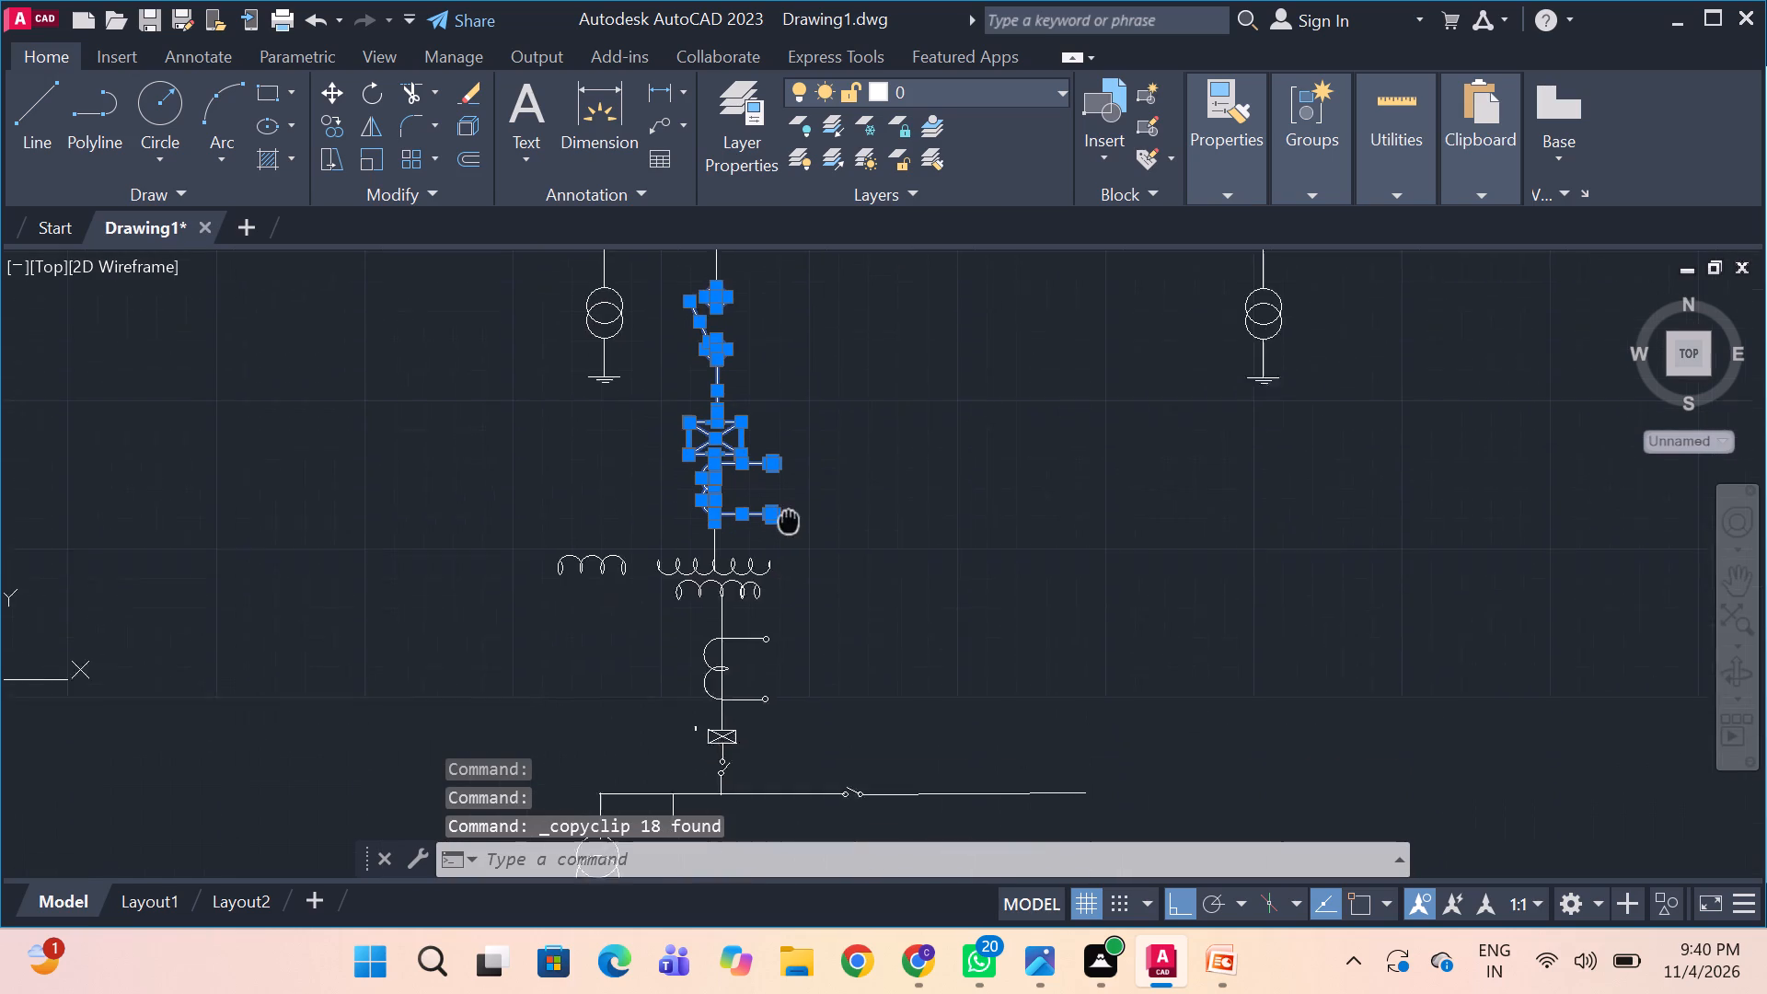
middle_click_drag(789, 498, 791, 453)
middle_click_drag(819, 619, 807, 428)
scroll(765, 658, "up", 1)
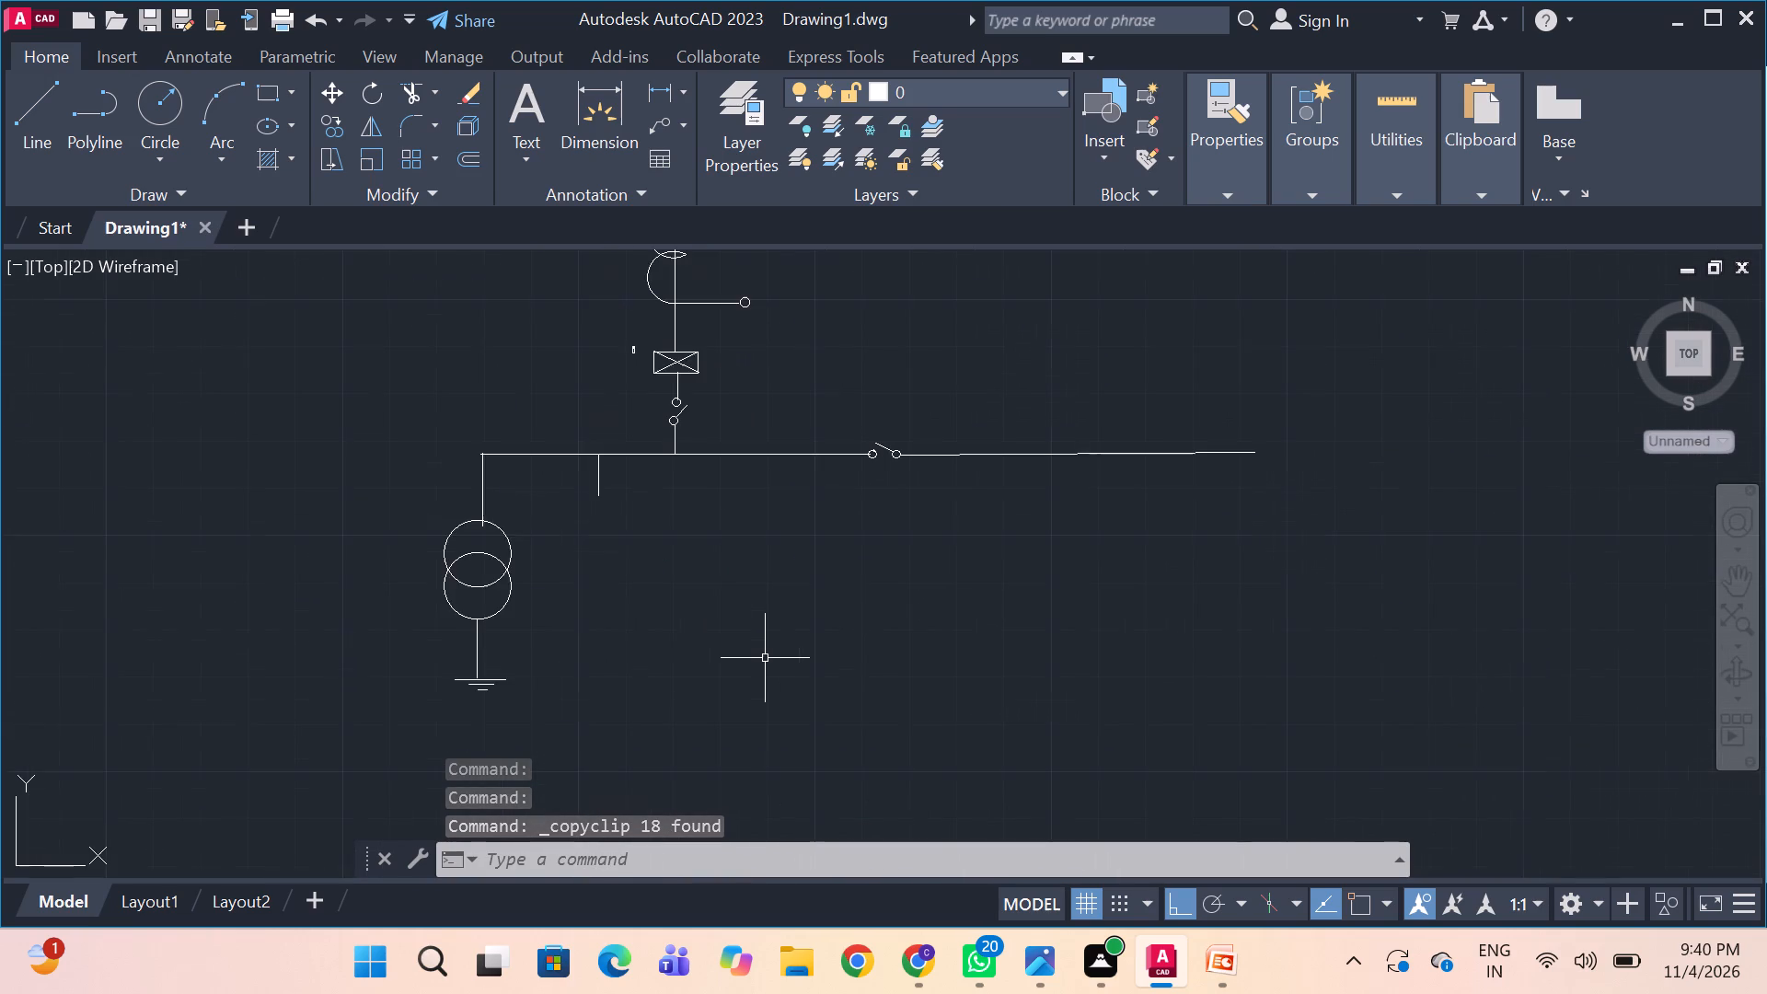
scroll(763, 656, "up", 2)
scroll(514, 571, "down", 1)
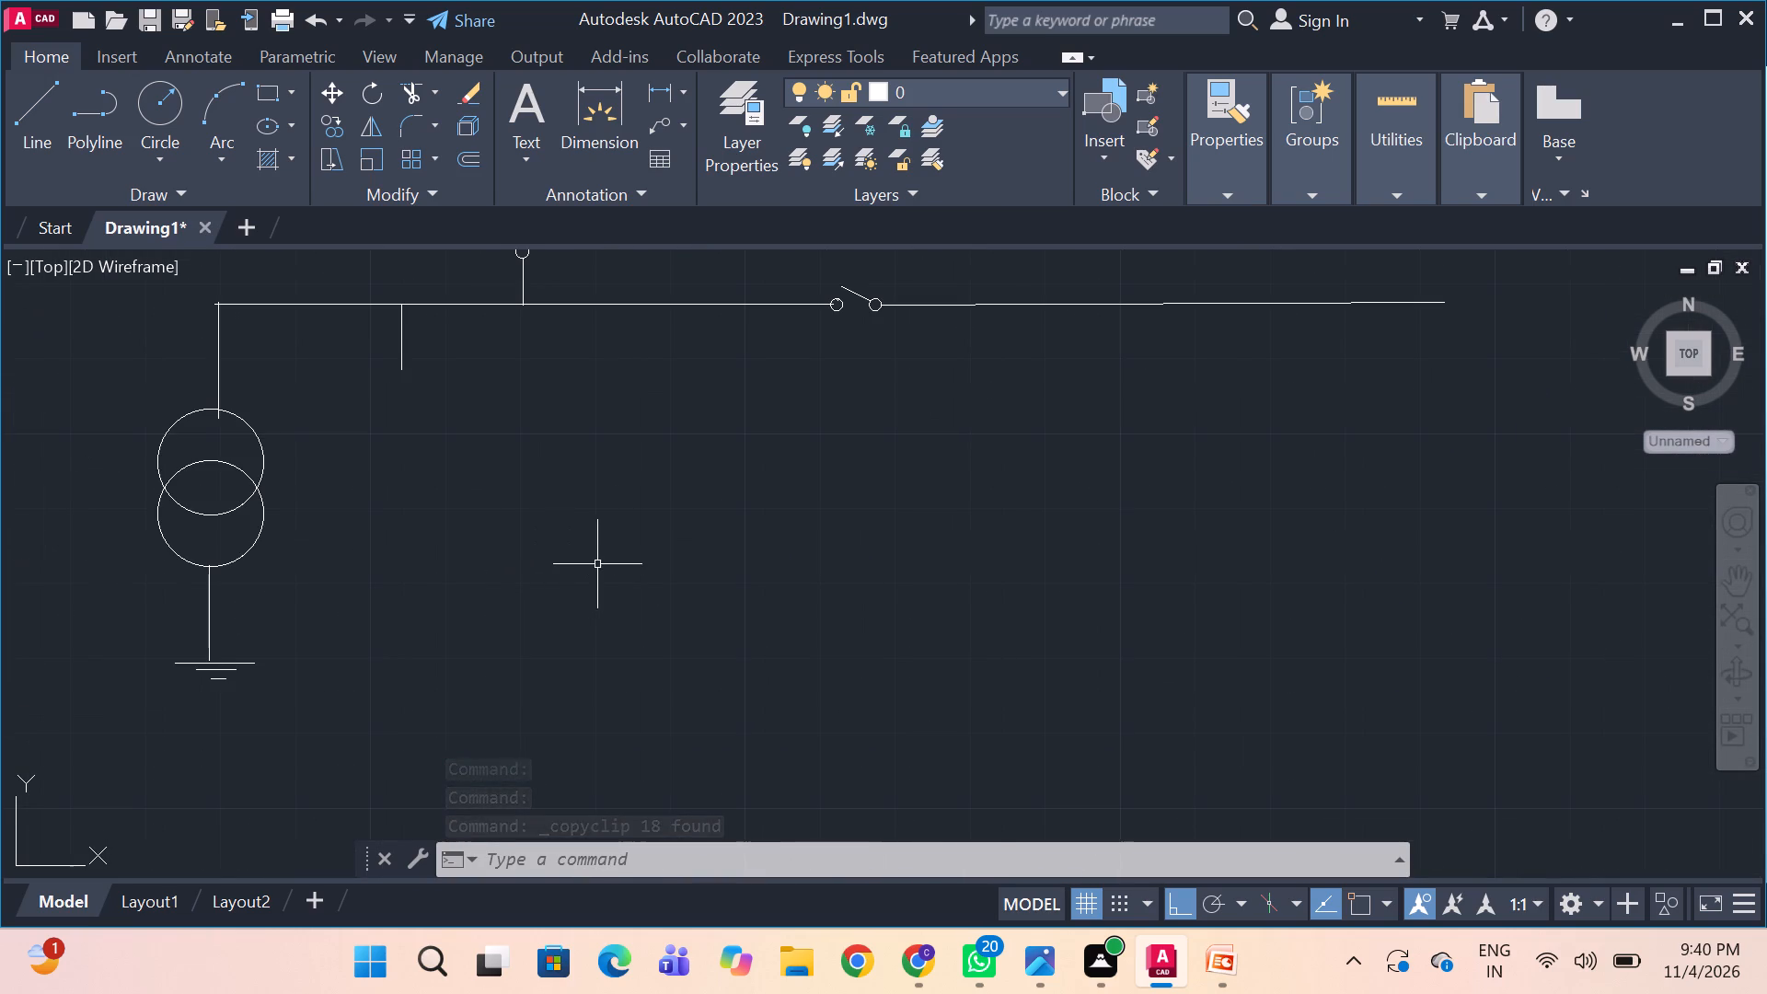
left_click(600, 564)
key("ctrl+v")
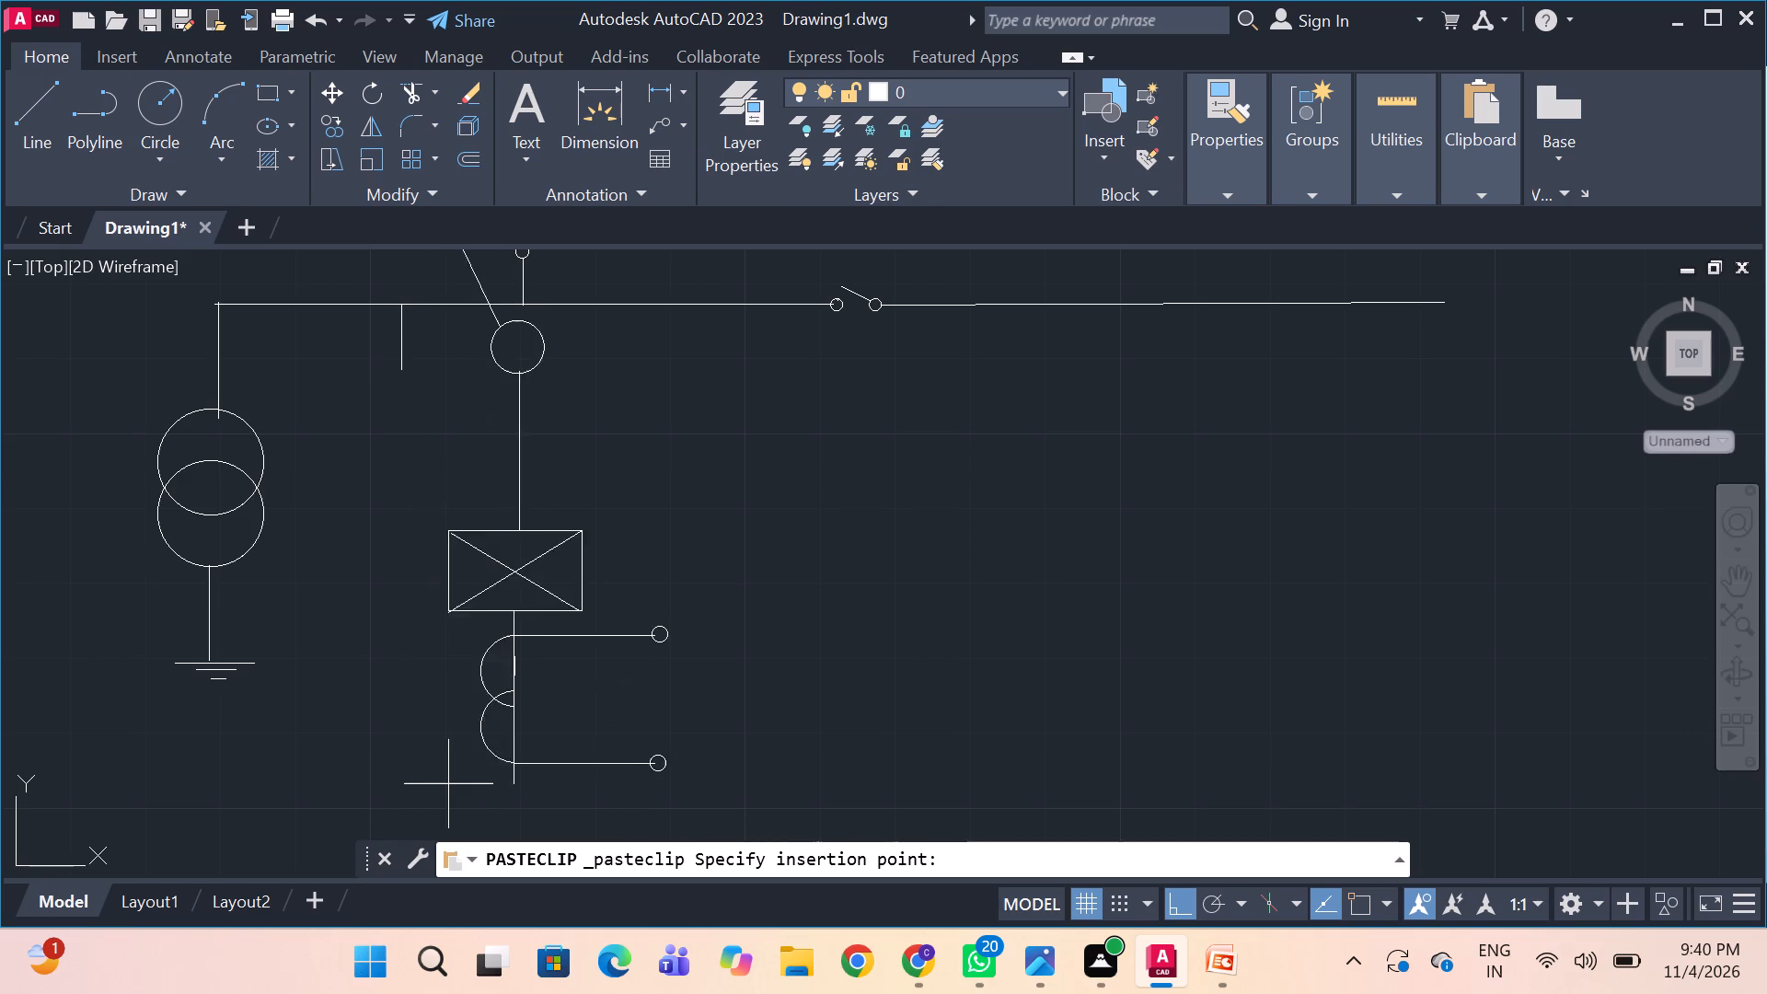
scroll(449, 783, "down", 1)
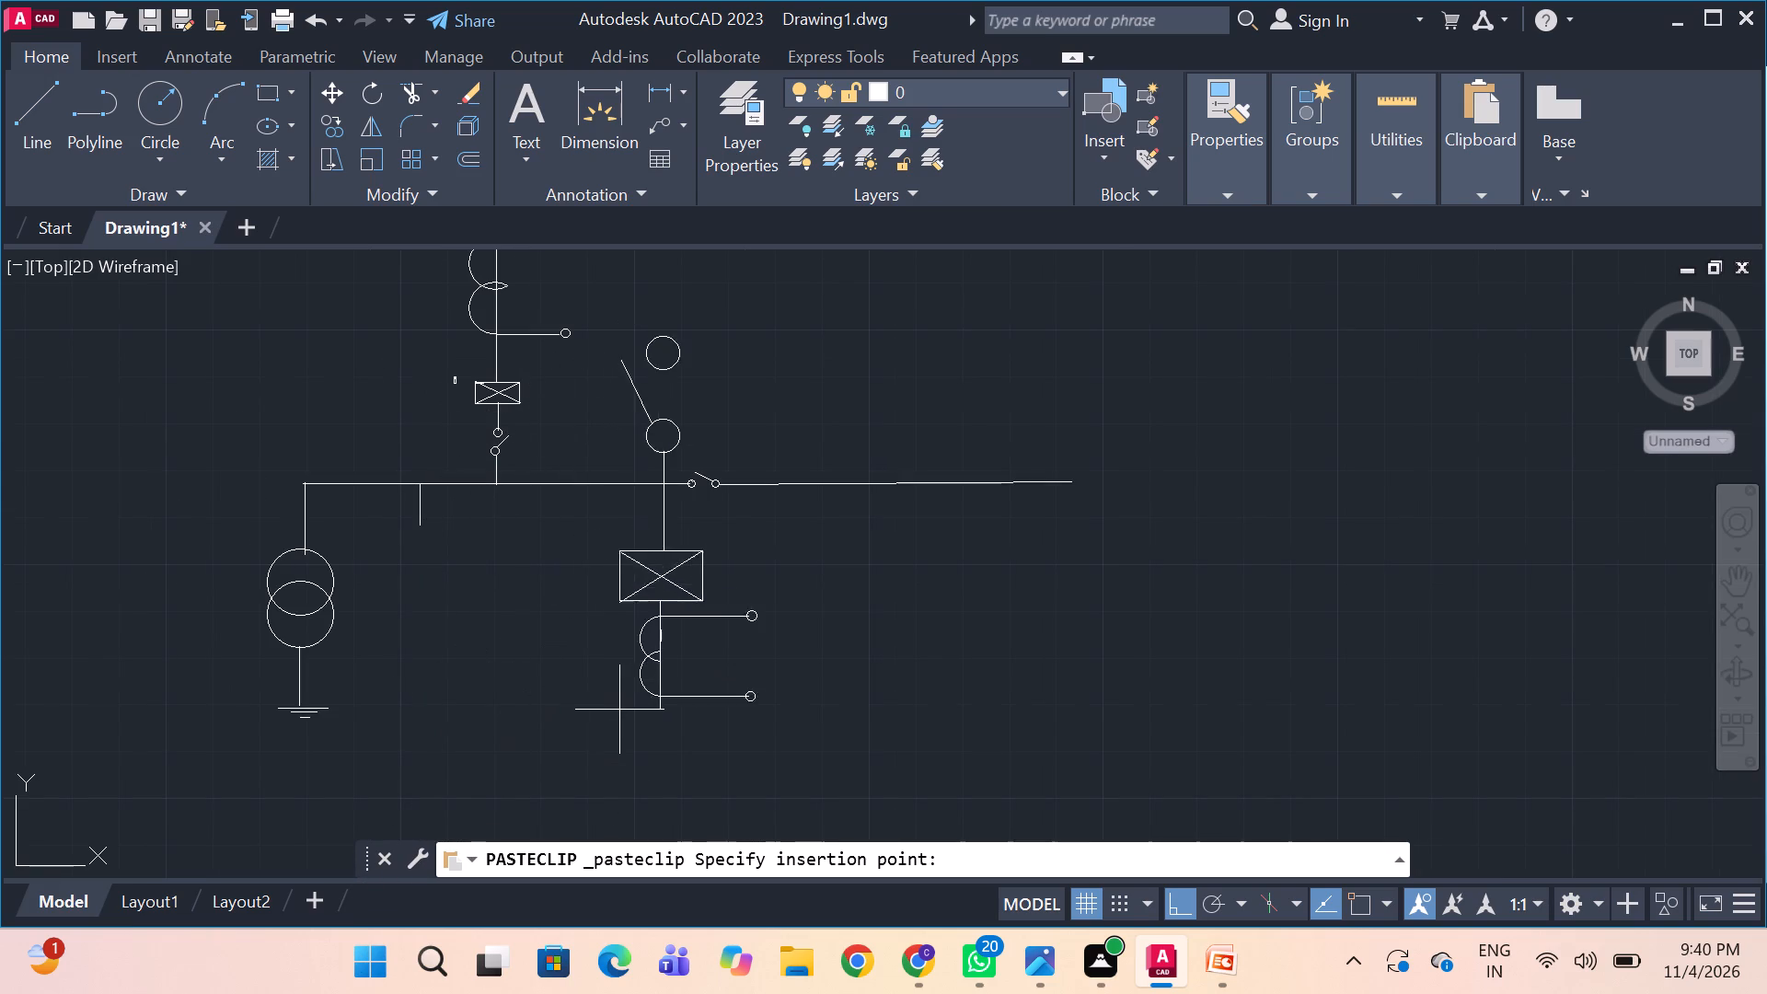
left_click(1114, 654)
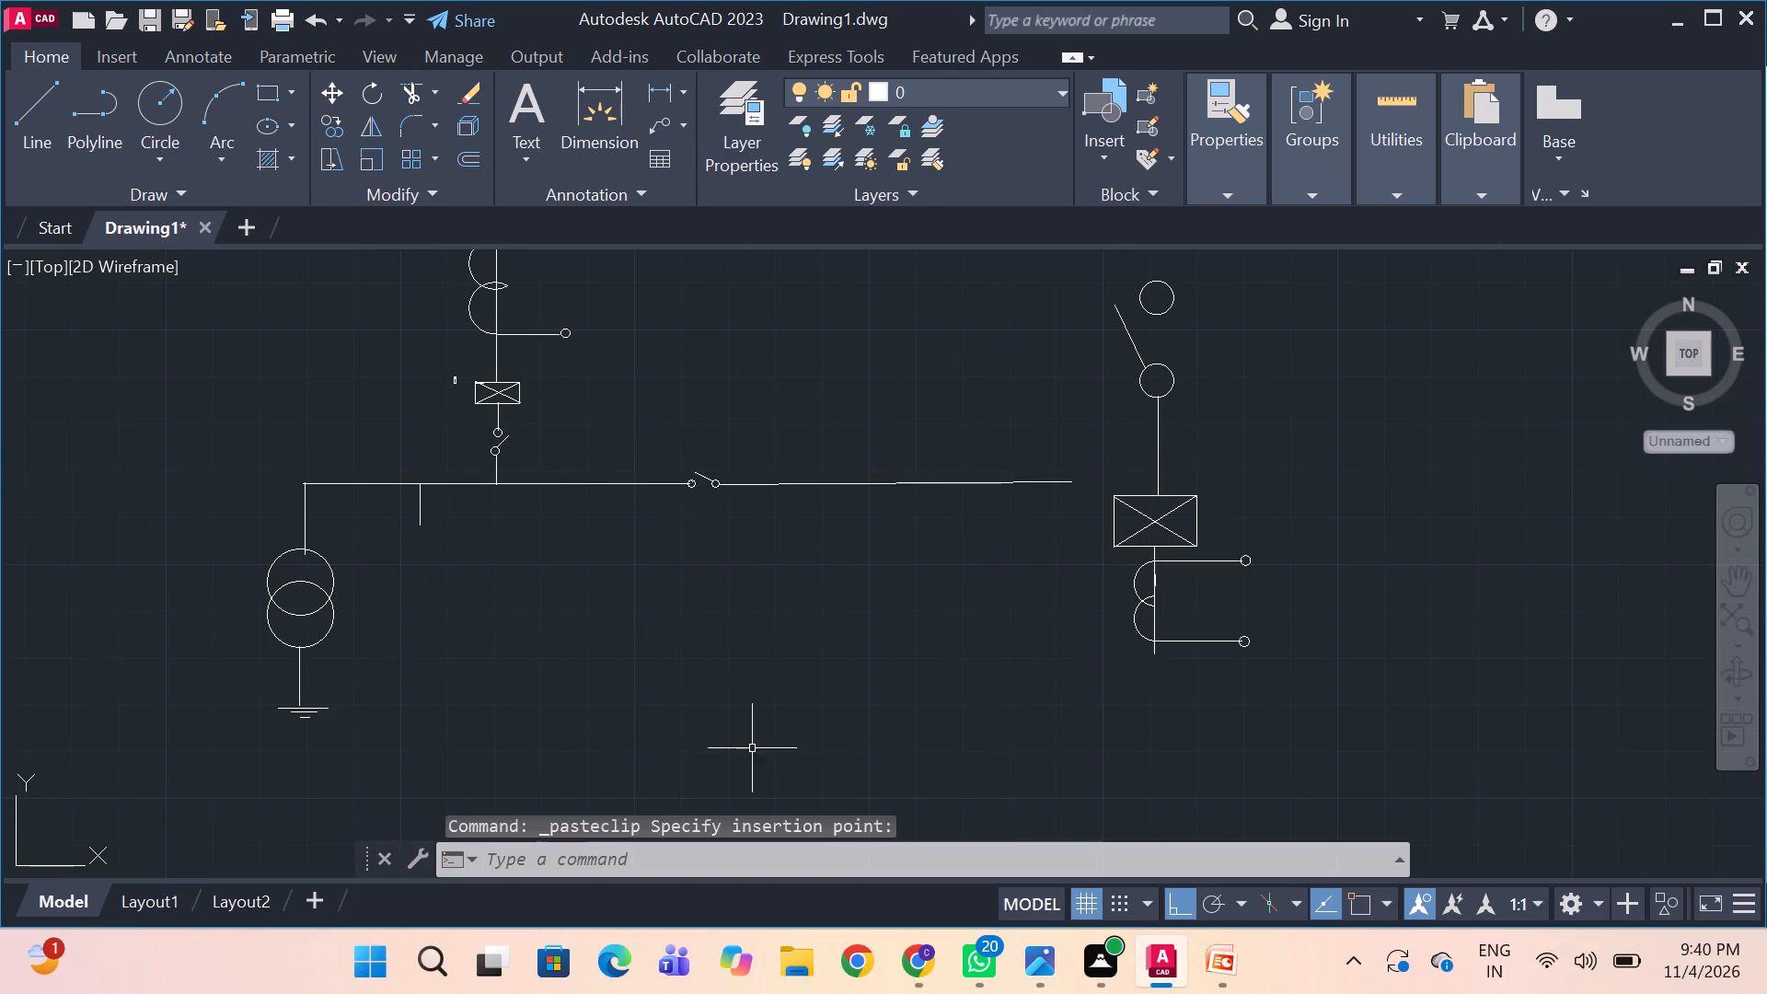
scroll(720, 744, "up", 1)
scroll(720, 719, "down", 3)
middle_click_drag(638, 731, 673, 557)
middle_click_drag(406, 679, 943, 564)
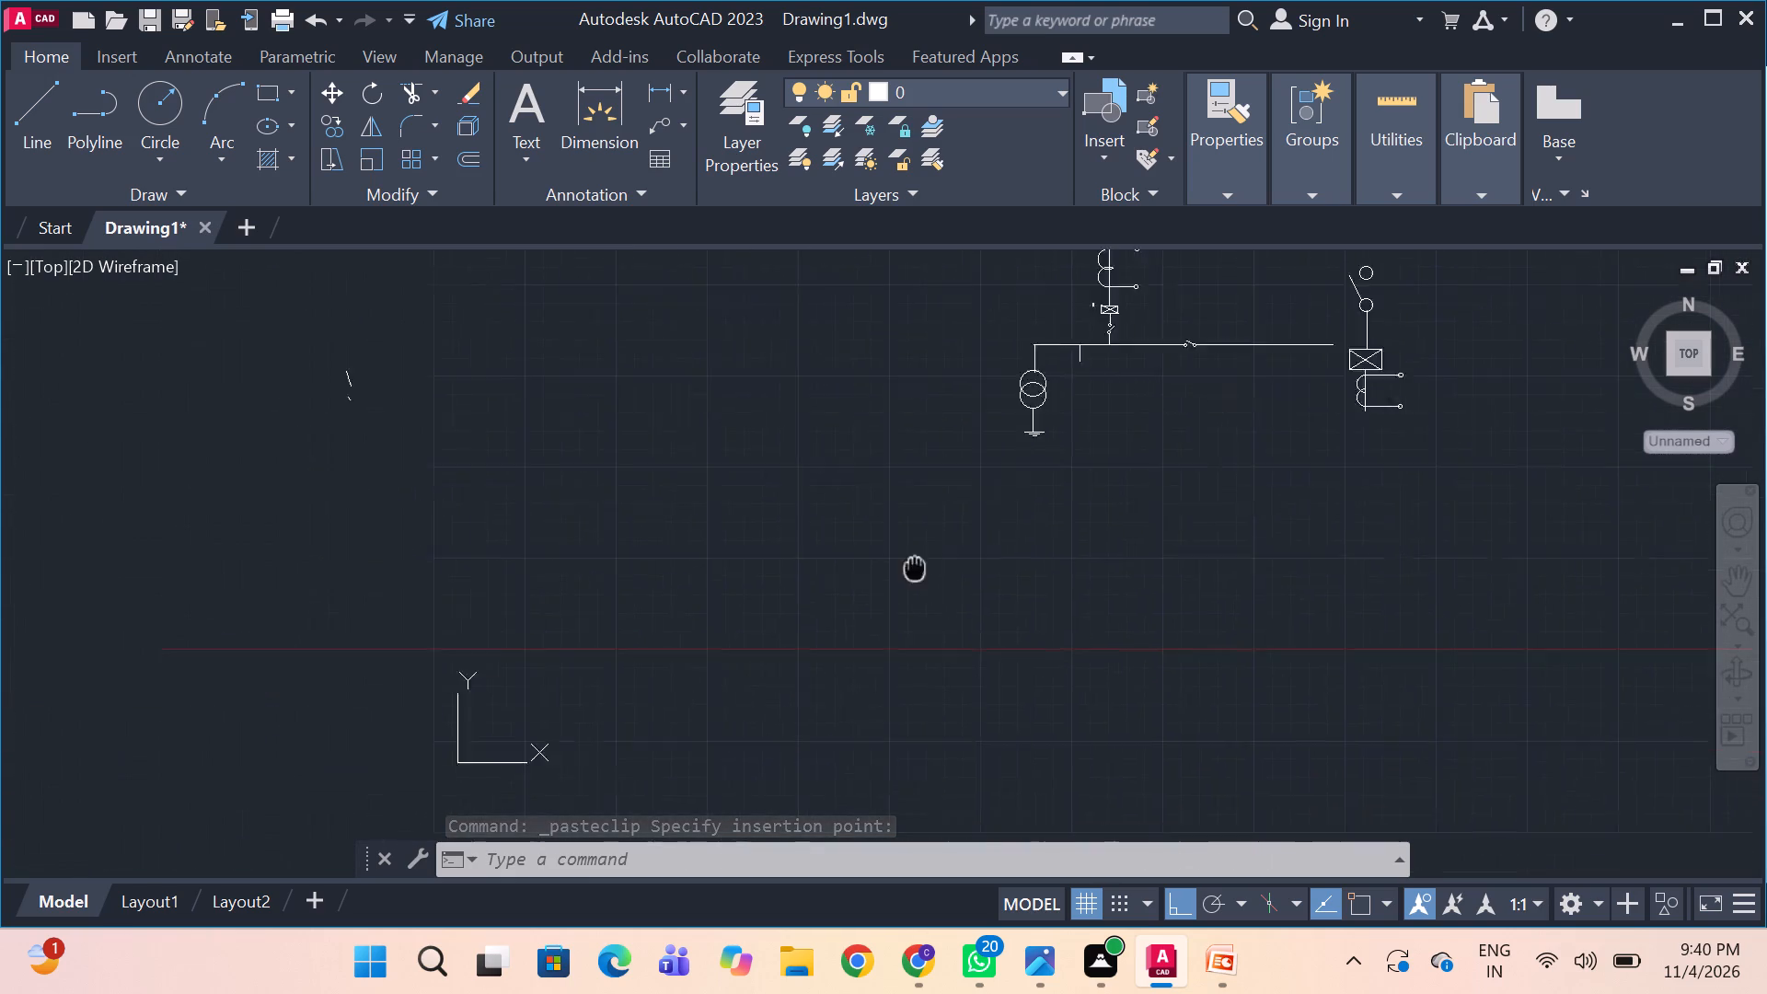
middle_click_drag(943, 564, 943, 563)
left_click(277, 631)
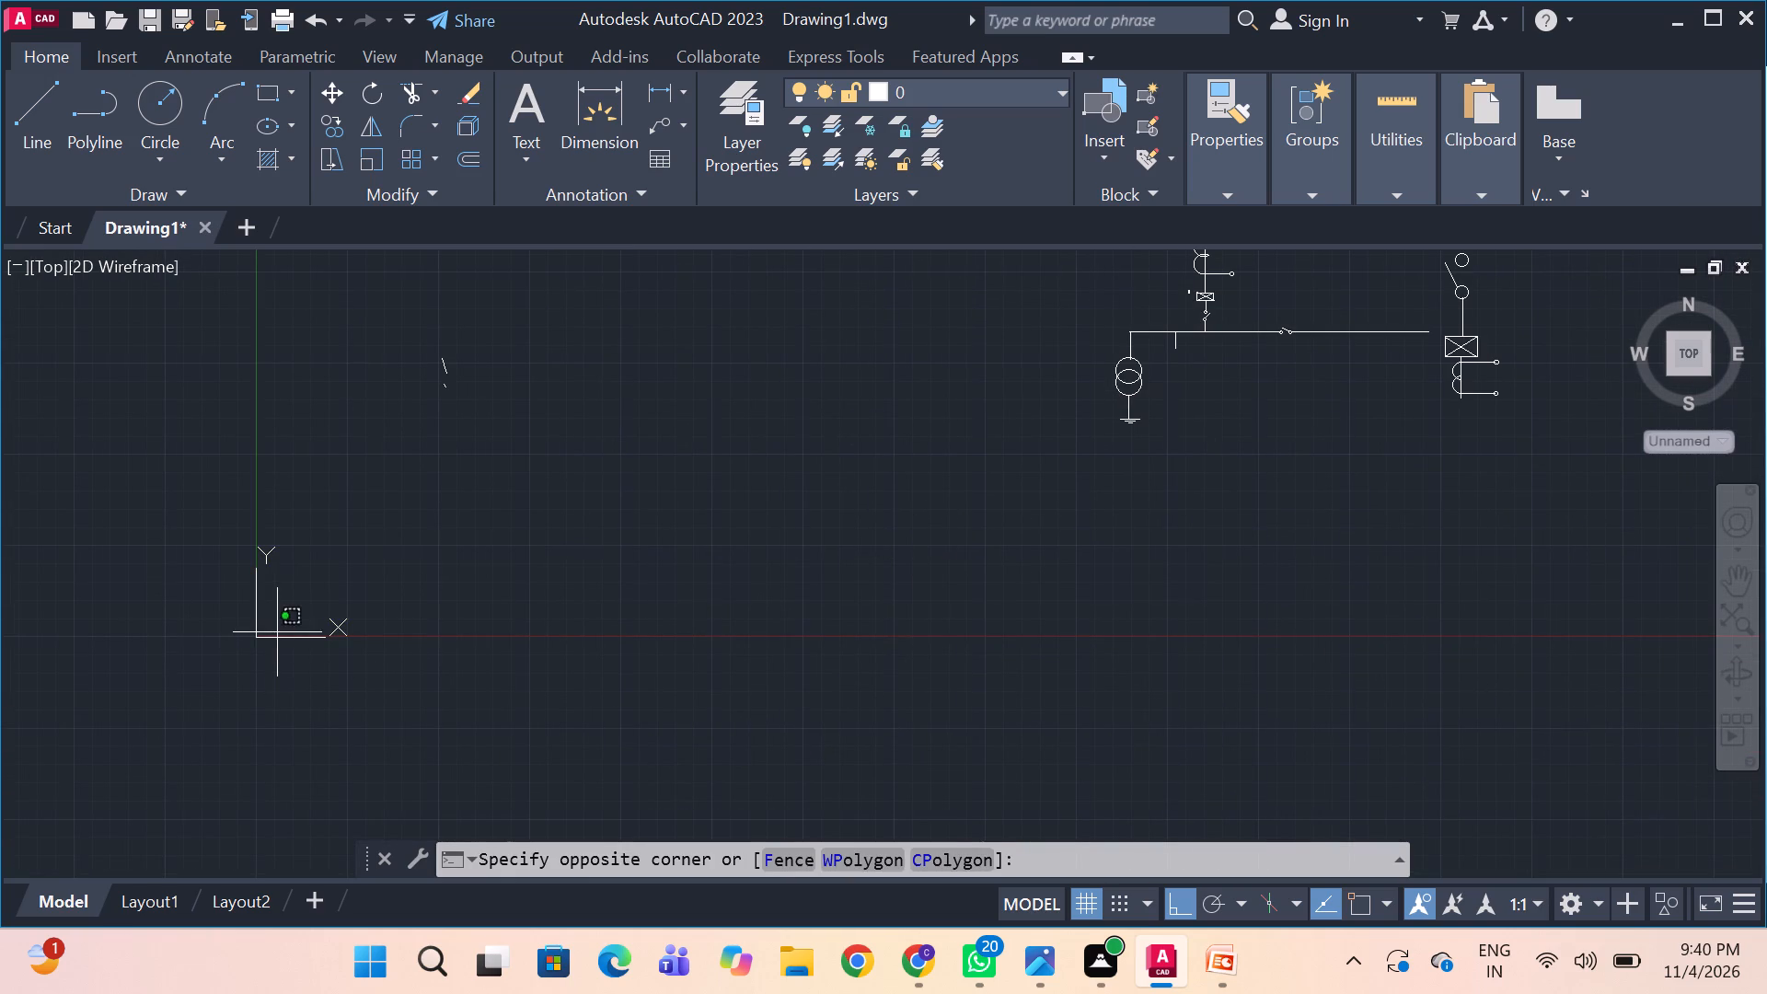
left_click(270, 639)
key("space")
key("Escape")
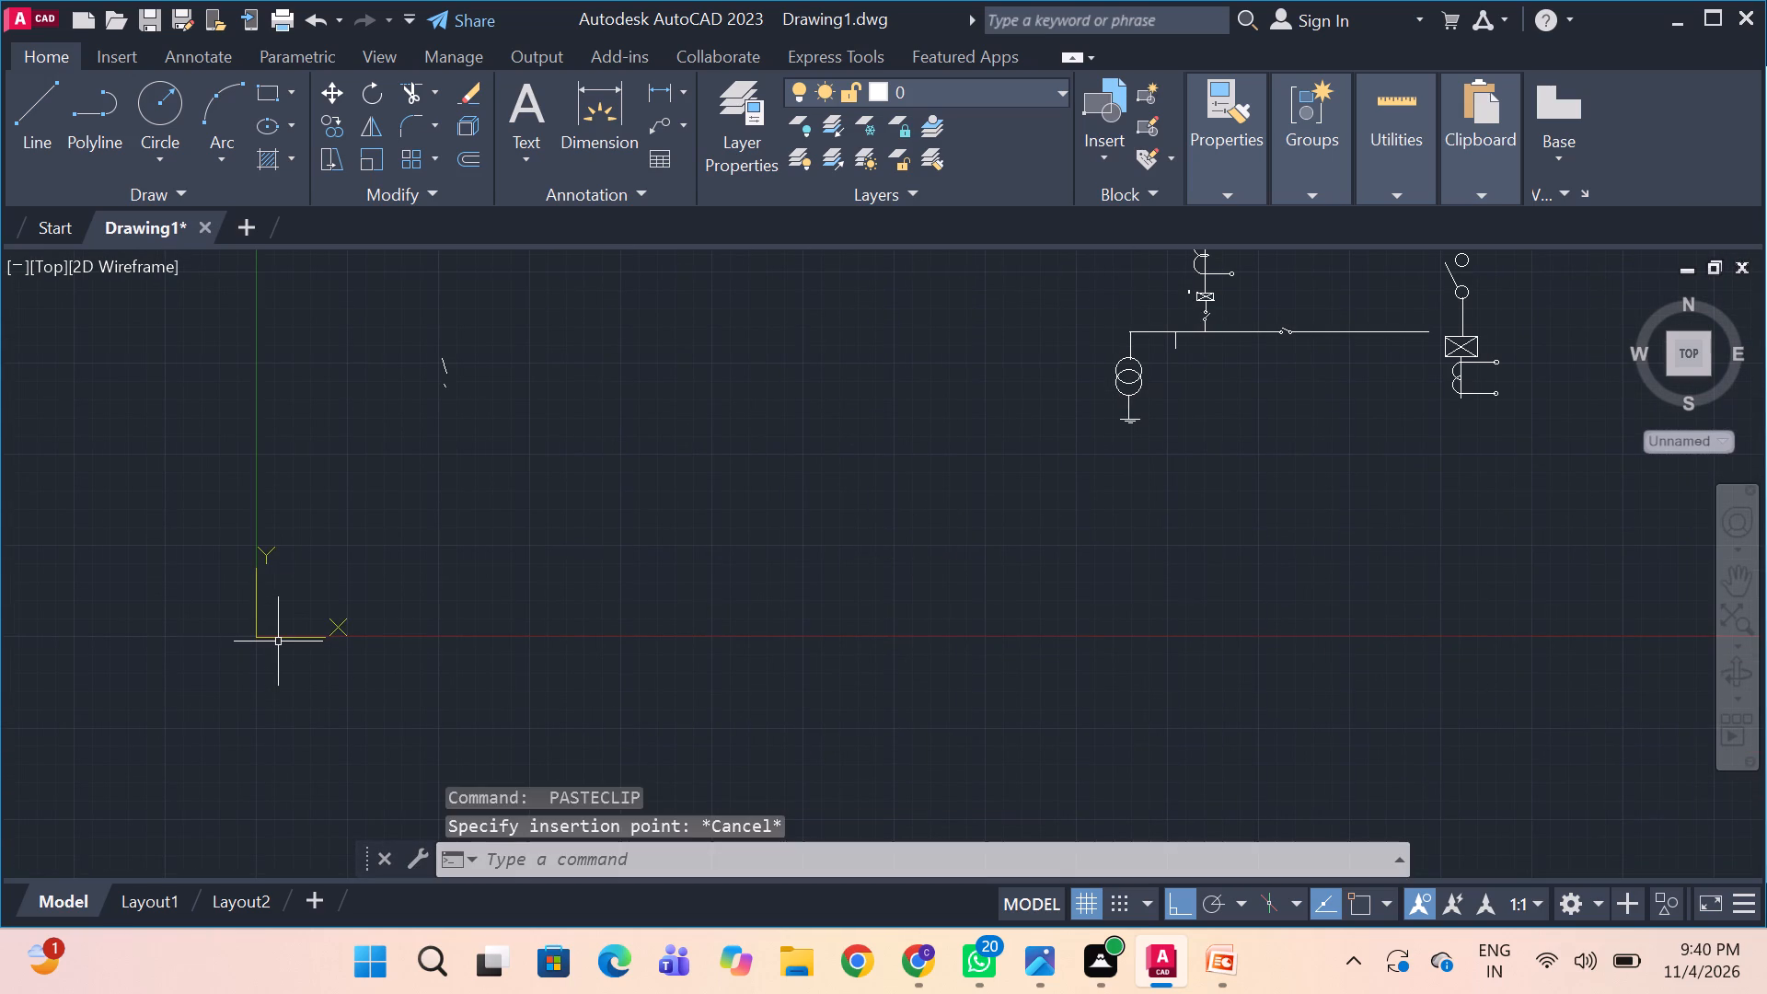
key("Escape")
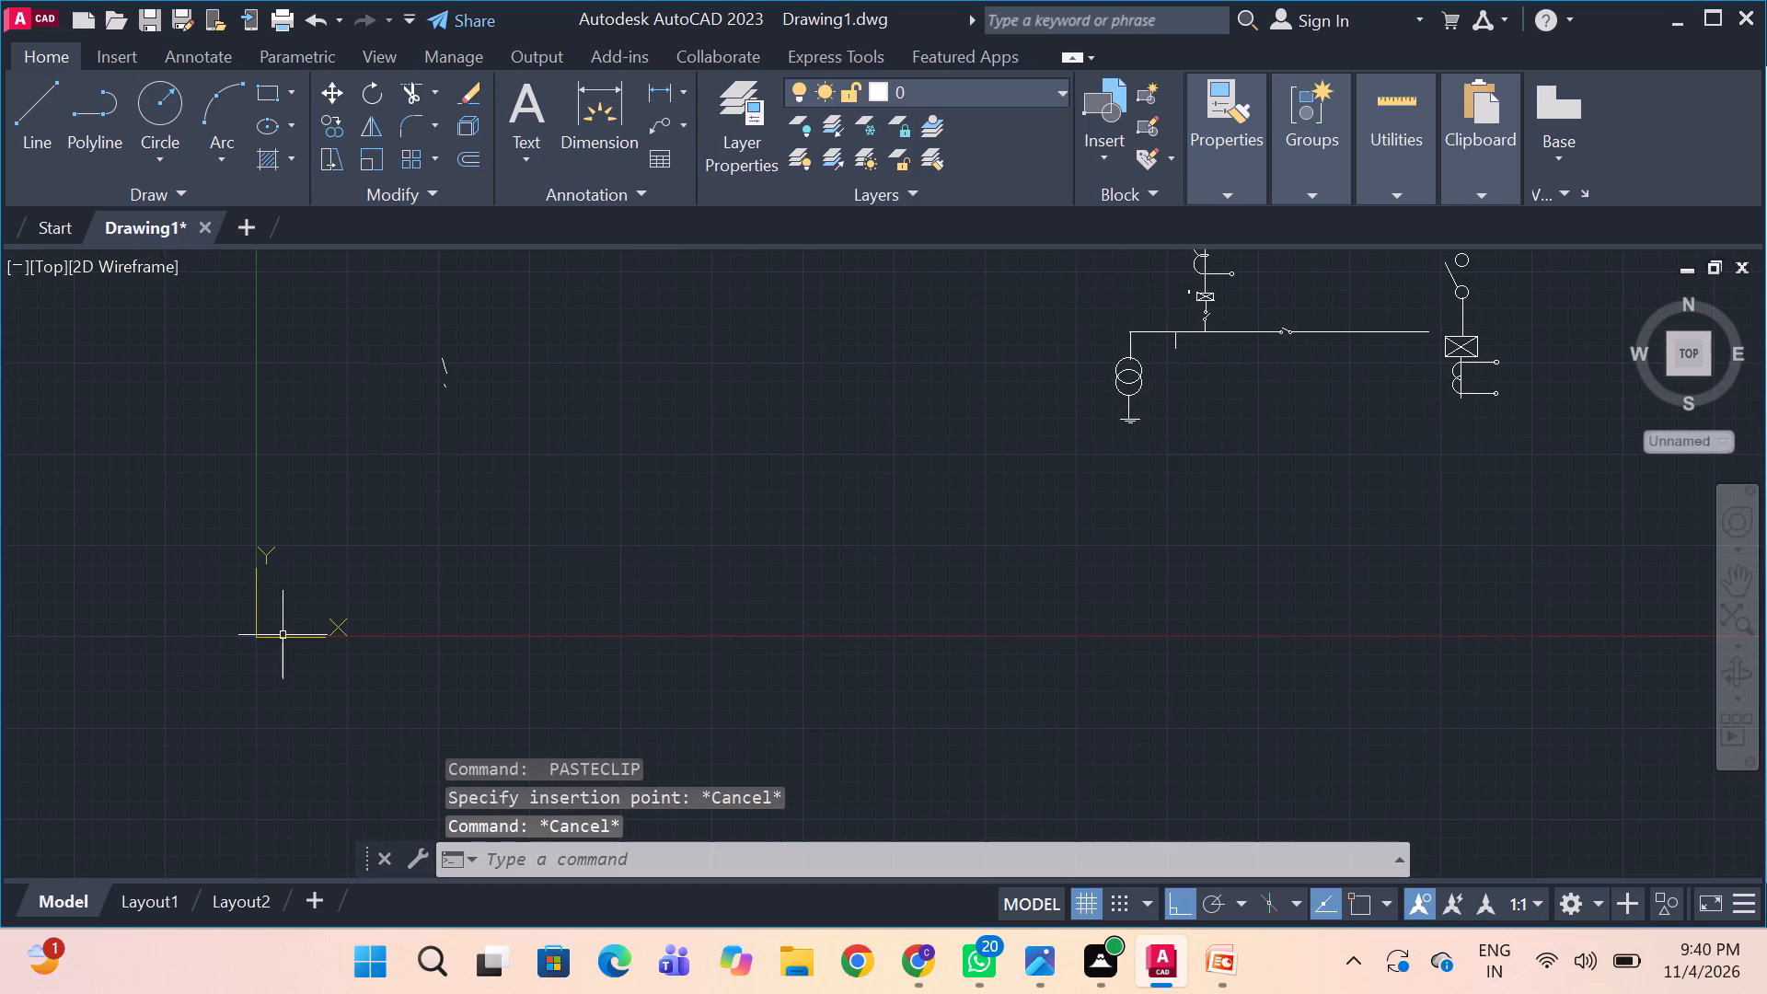
Move the UCS origin straight down, away from the diagram.
left_click(283, 635)
left_click_drag(254, 633, 150, 746)
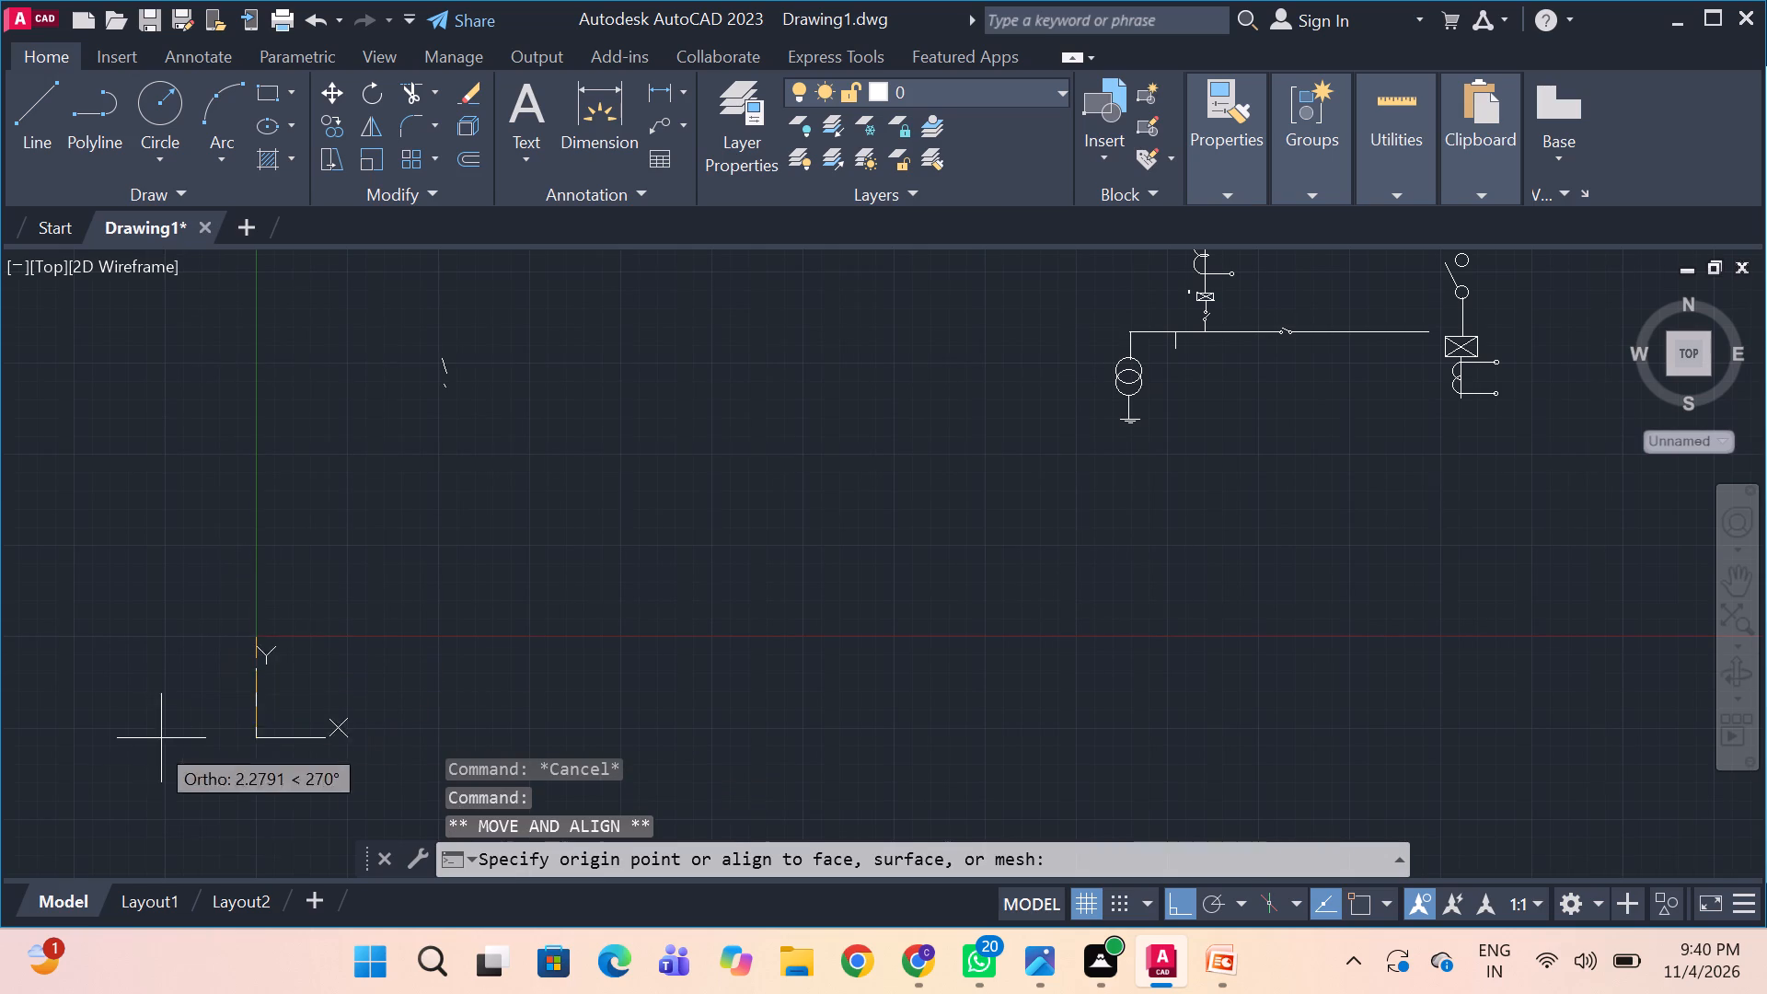
left_click_drag(150, 746, 79, 841)
left_click(78, 843)
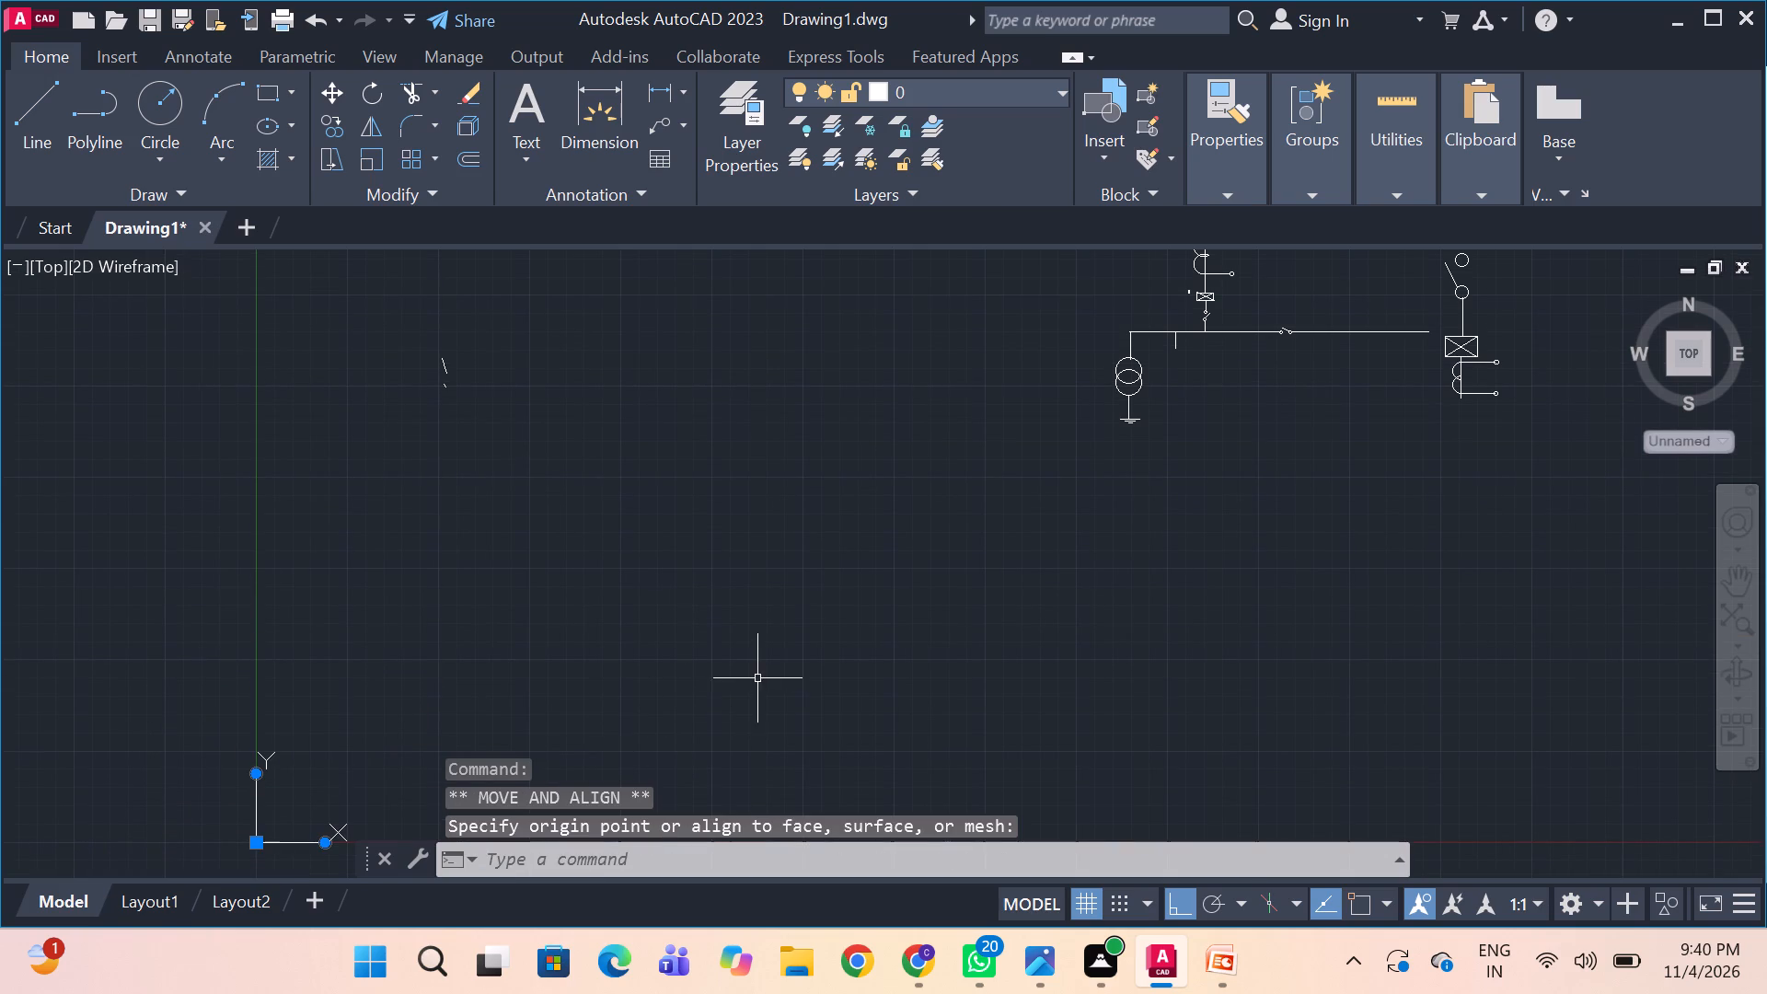
Copy the isolator, breaker and CT group from beyond the 11KV bus's right end to the lower end of the first feeder's short line.
middle_click_drag(757, 677, 290, 662)
scroll(756, 681, "up", 2)
scroll(745, 652, "down", 1)
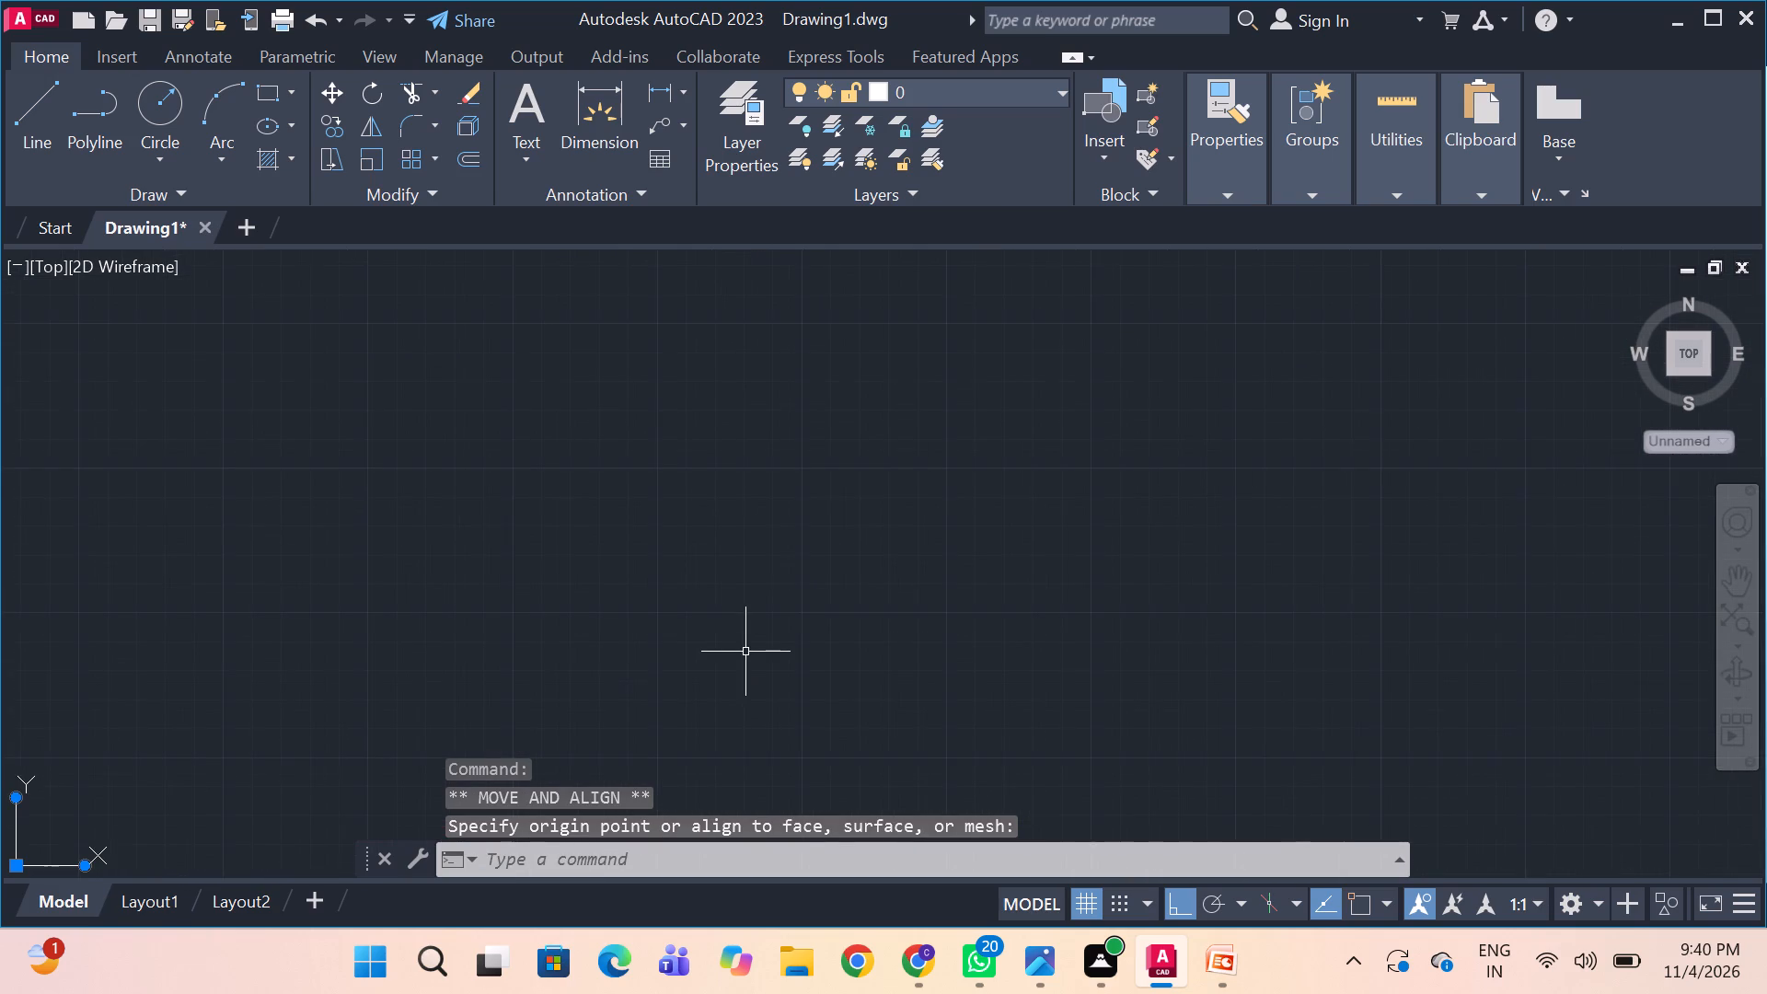
scroll(688, 595, "down", 2)
scroll(688, 580, "up", 1)
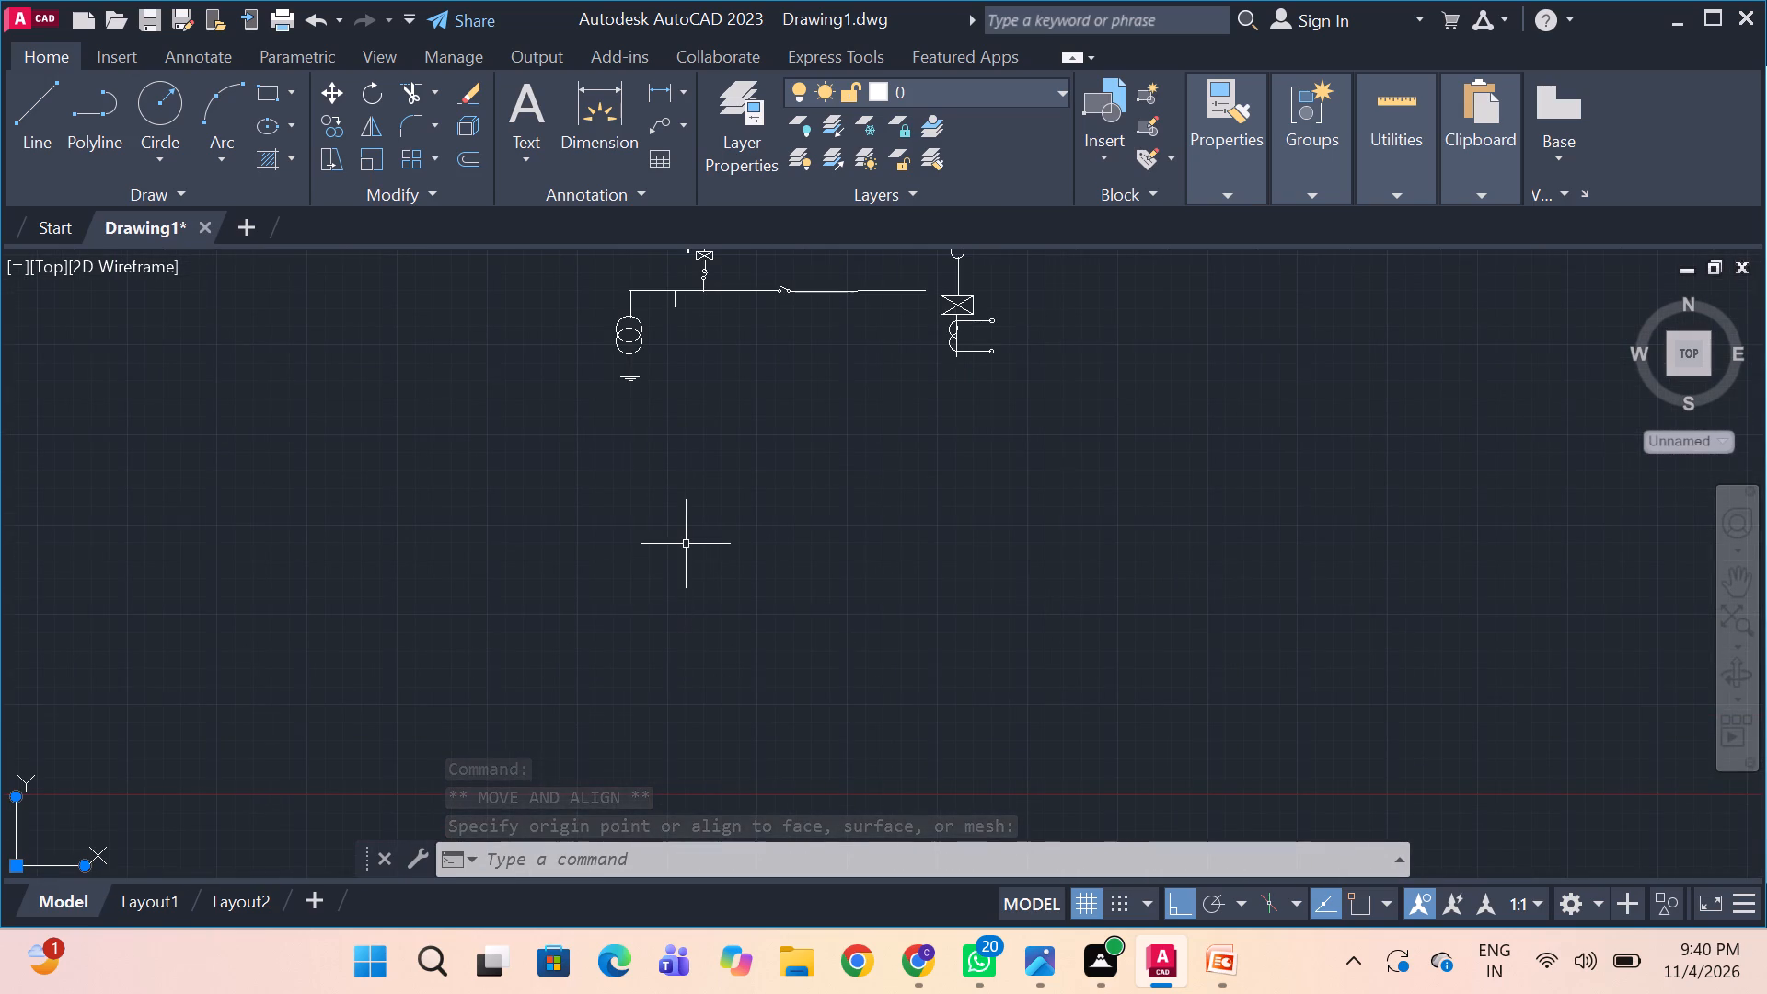
scroll(686, 544, "up", 1)
middle_click_drag(659, 462, 630, 741)
scroll(801, 655, "up", 1)
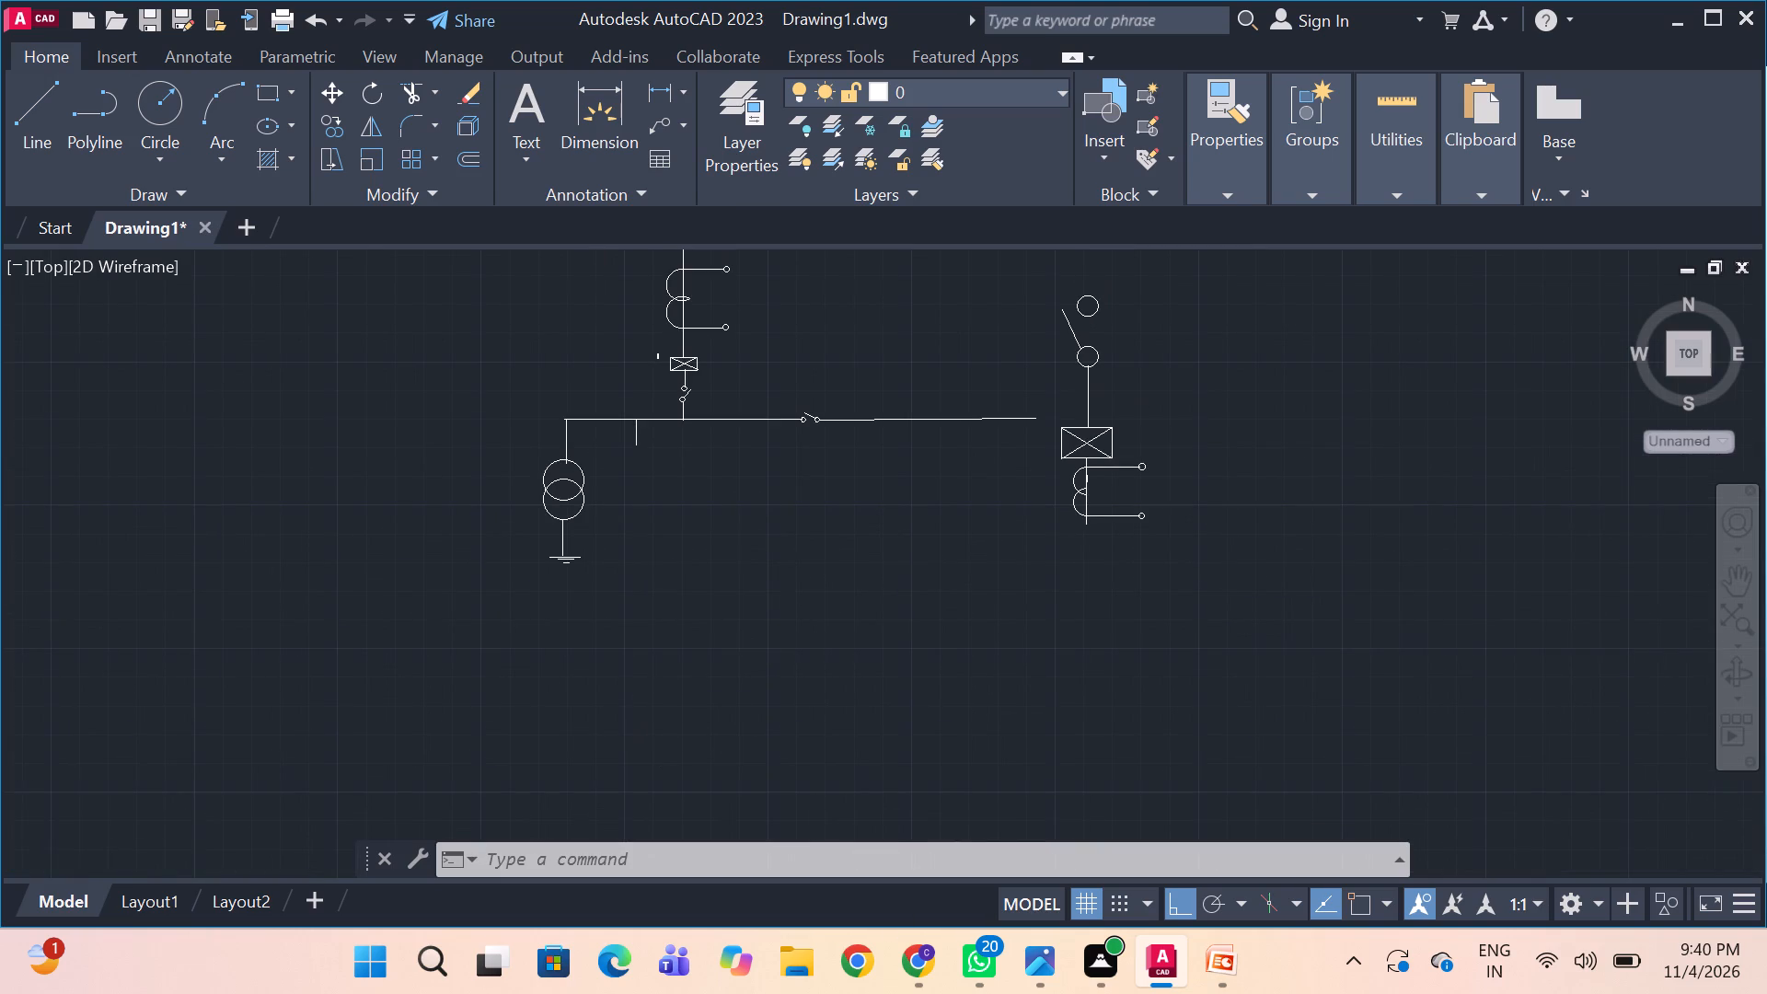
middle_click_drag(1016, 549, 804, 657)
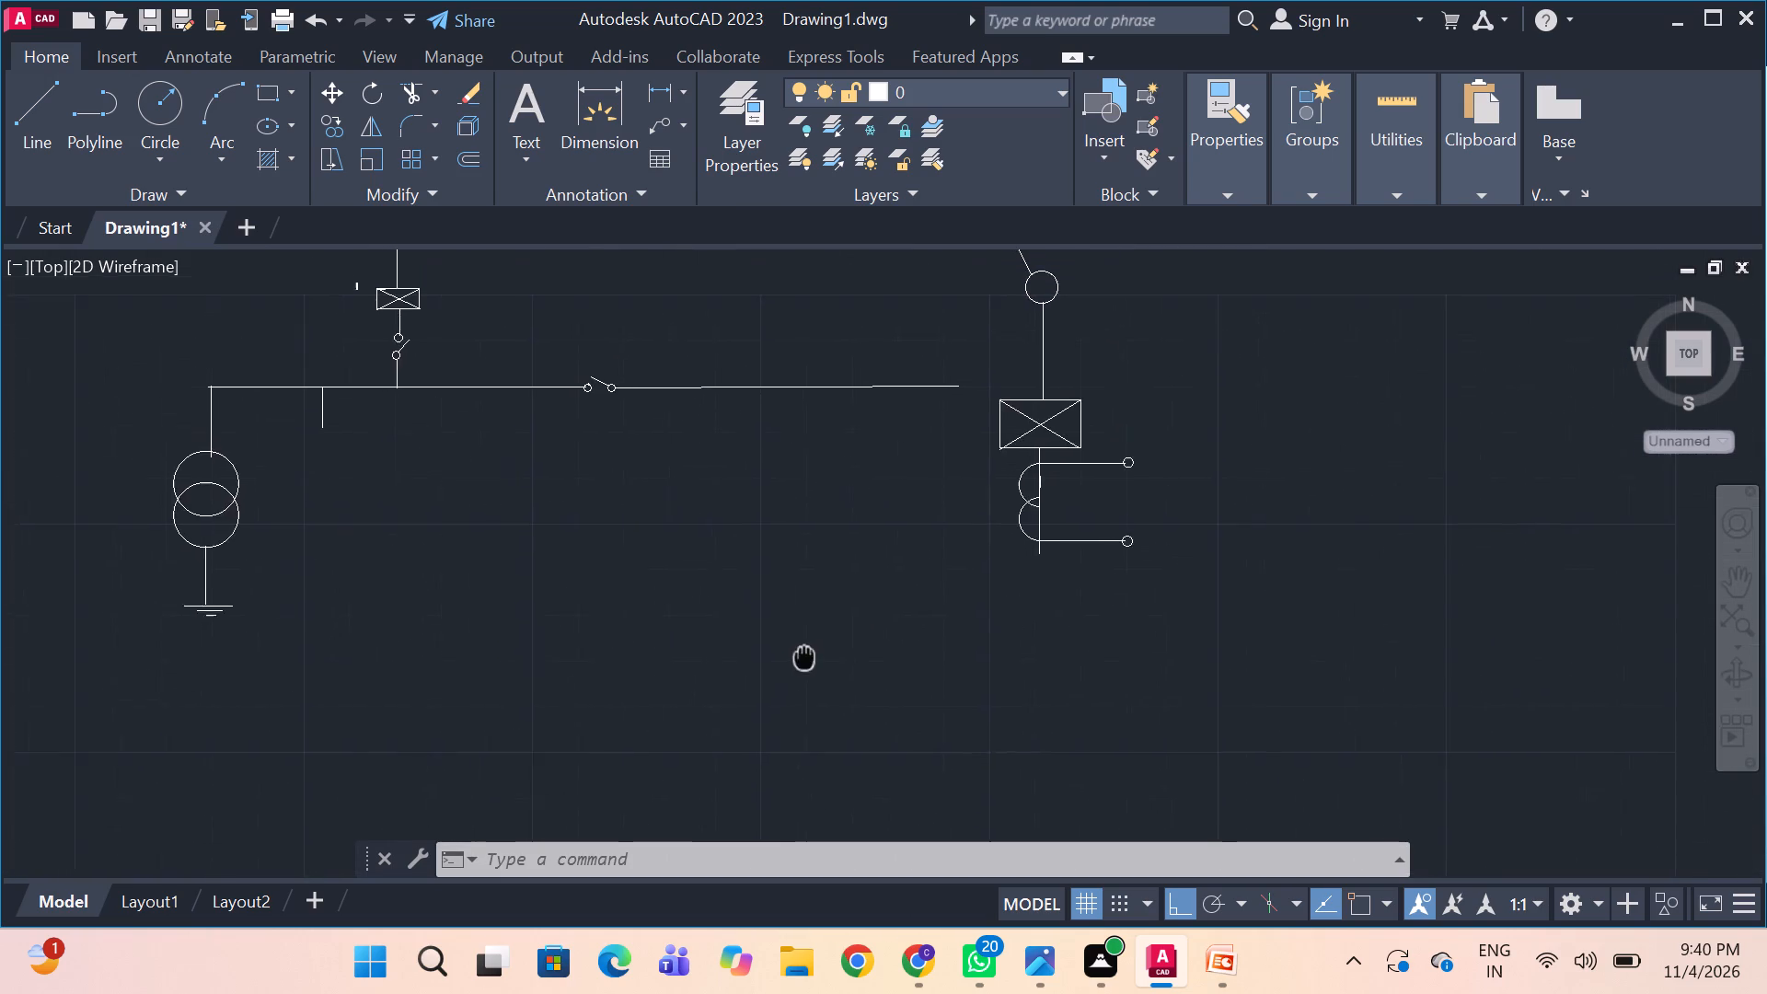
middle_click_drag(804, 657, 887, 760)
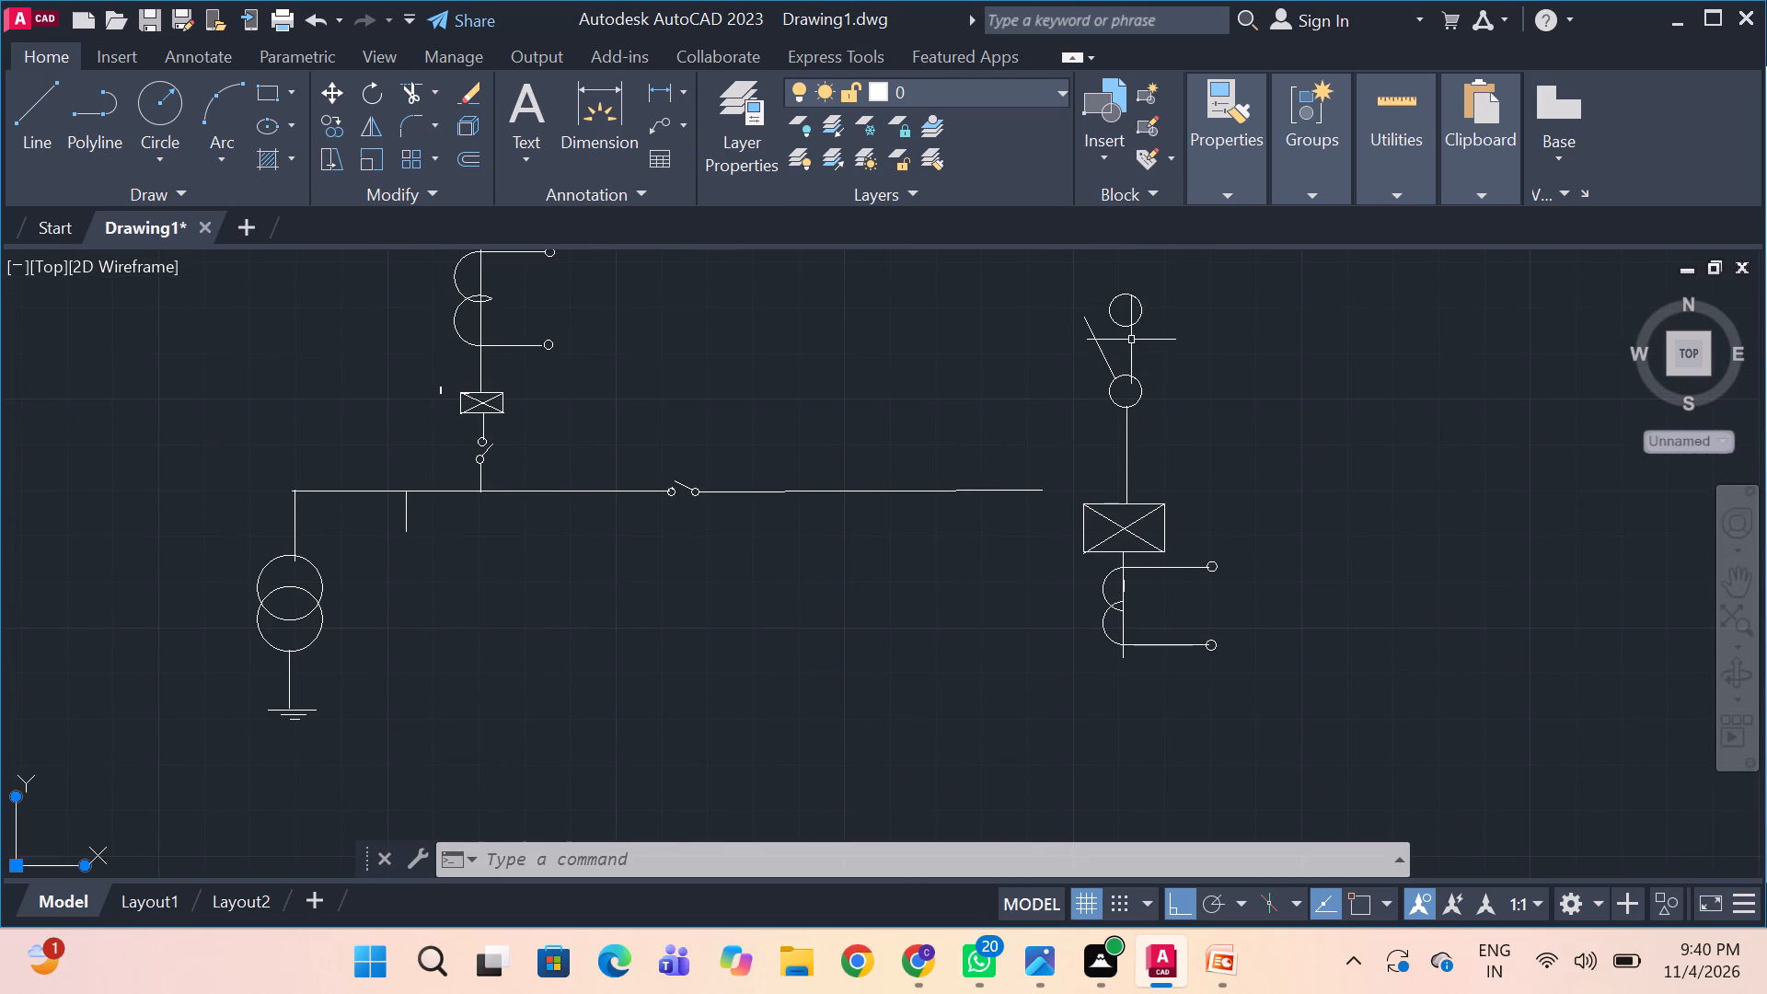
left_click(1056, 277)
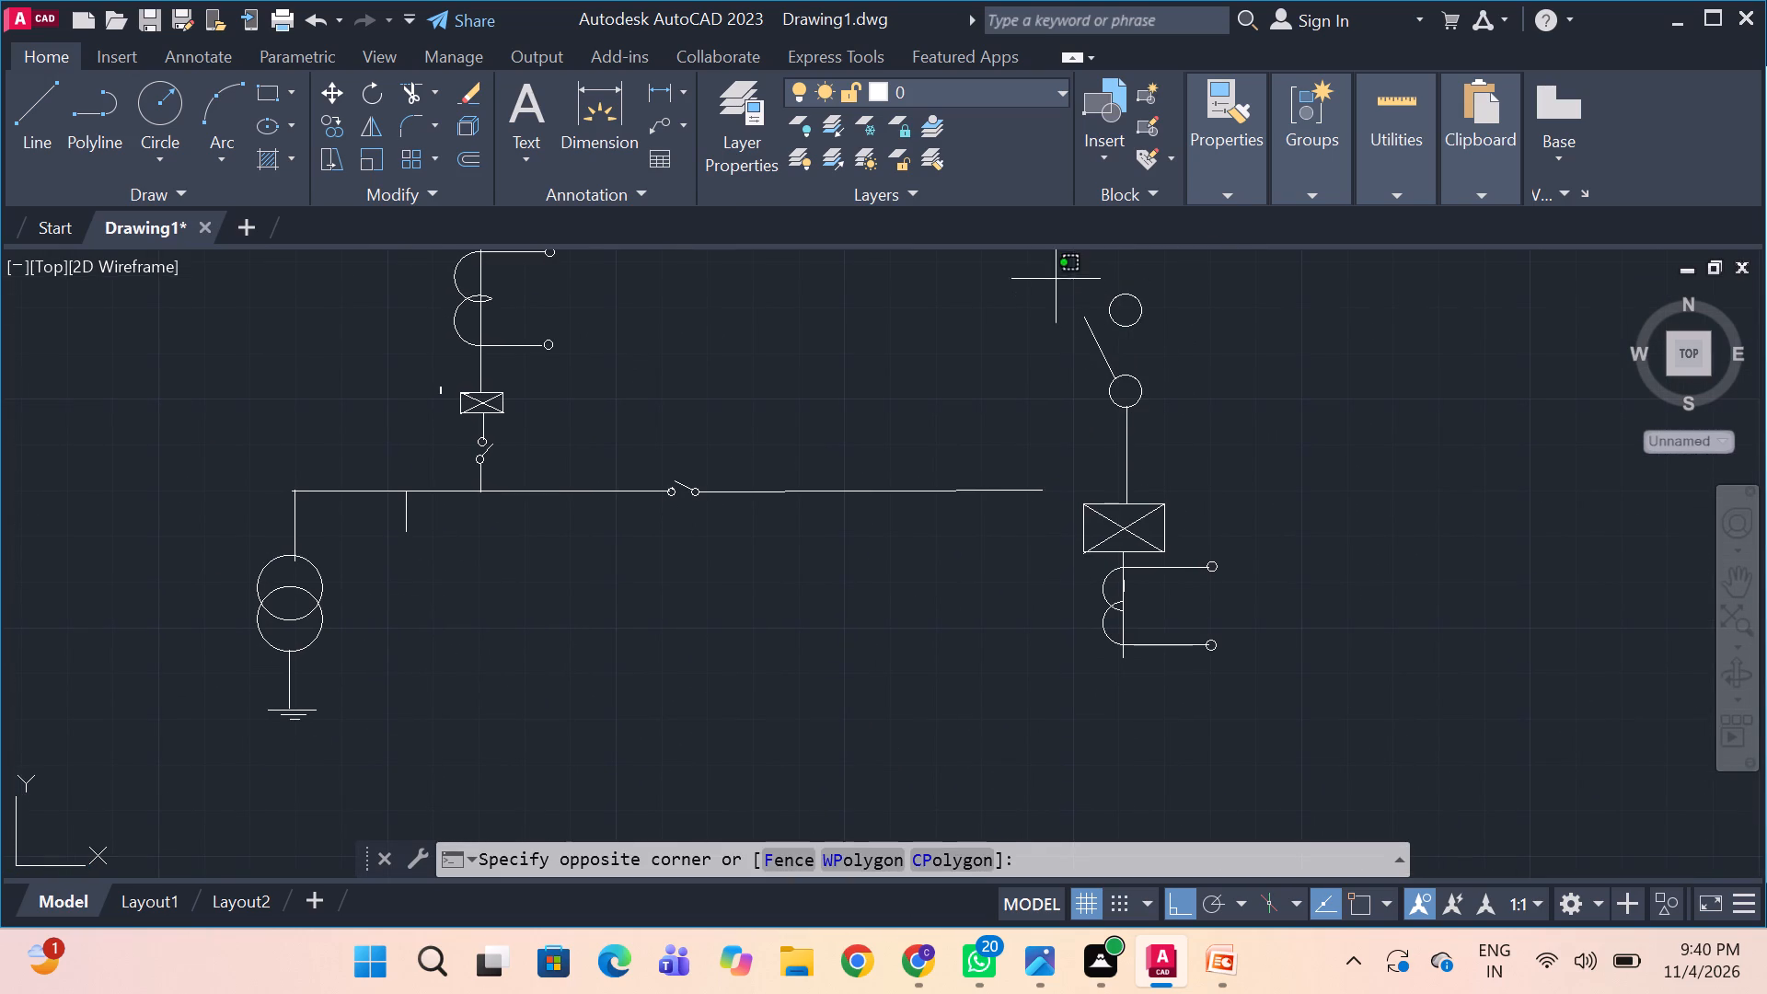
left_click(1266, 692)
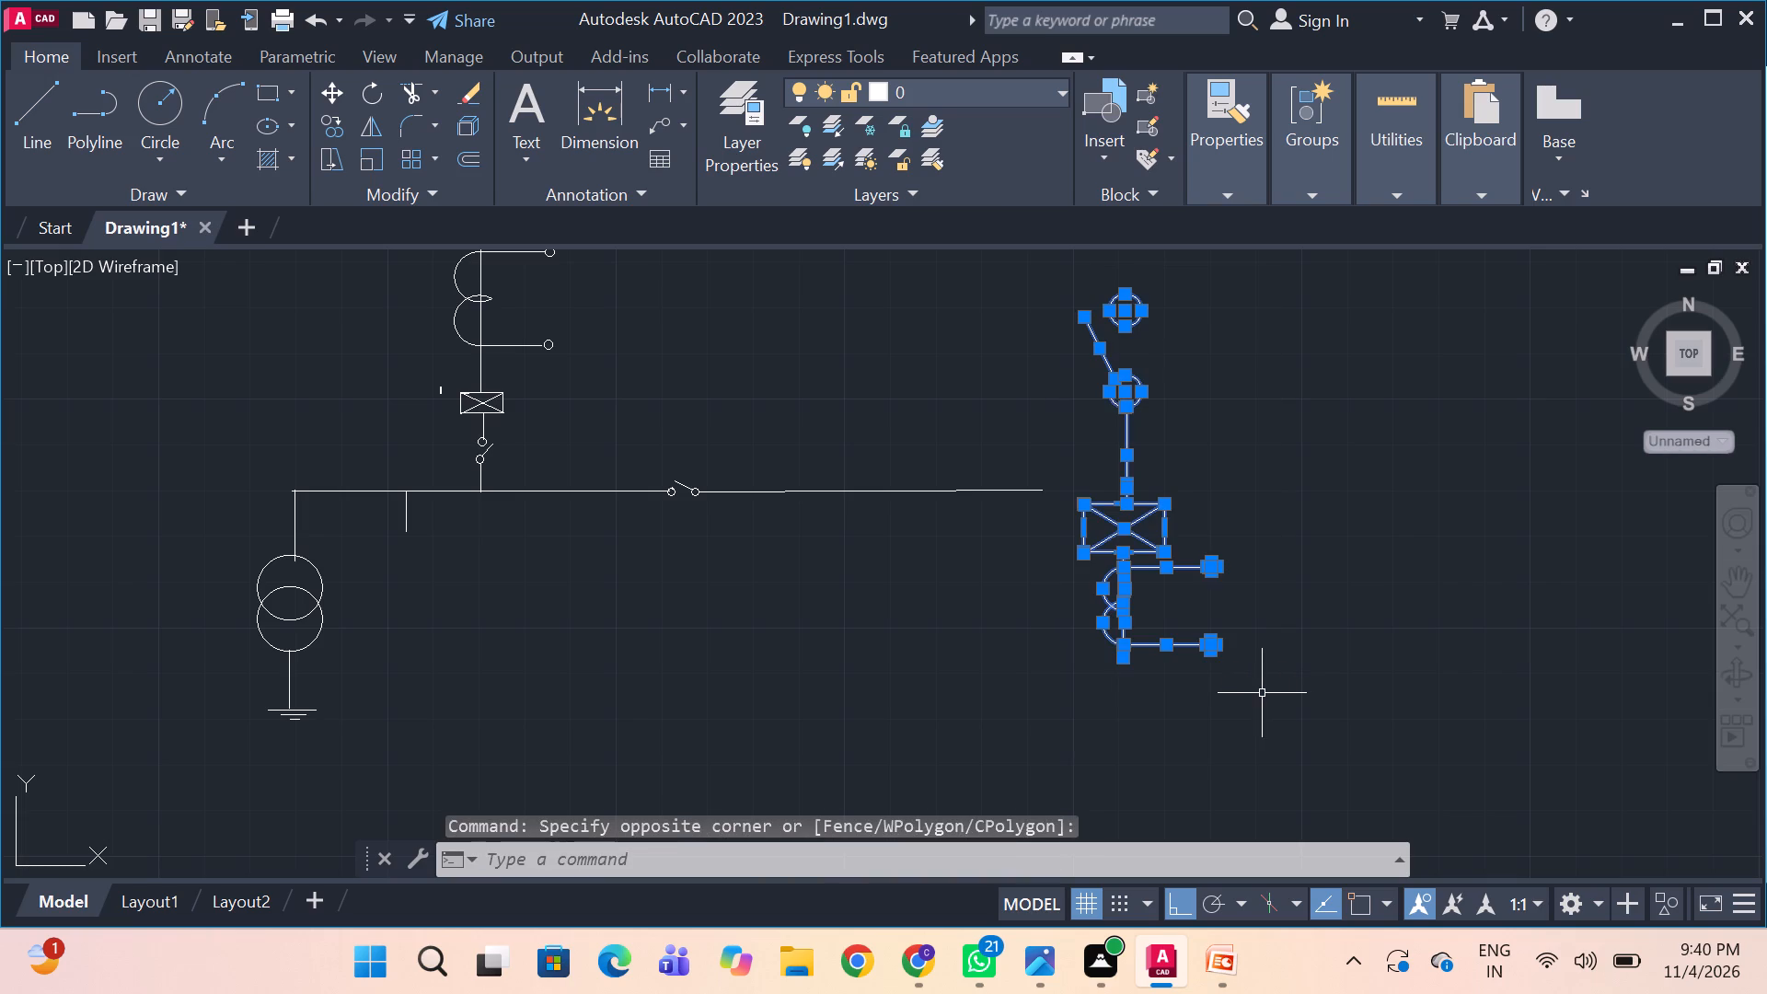
key("ctrl+c")
key("ctrl+v")
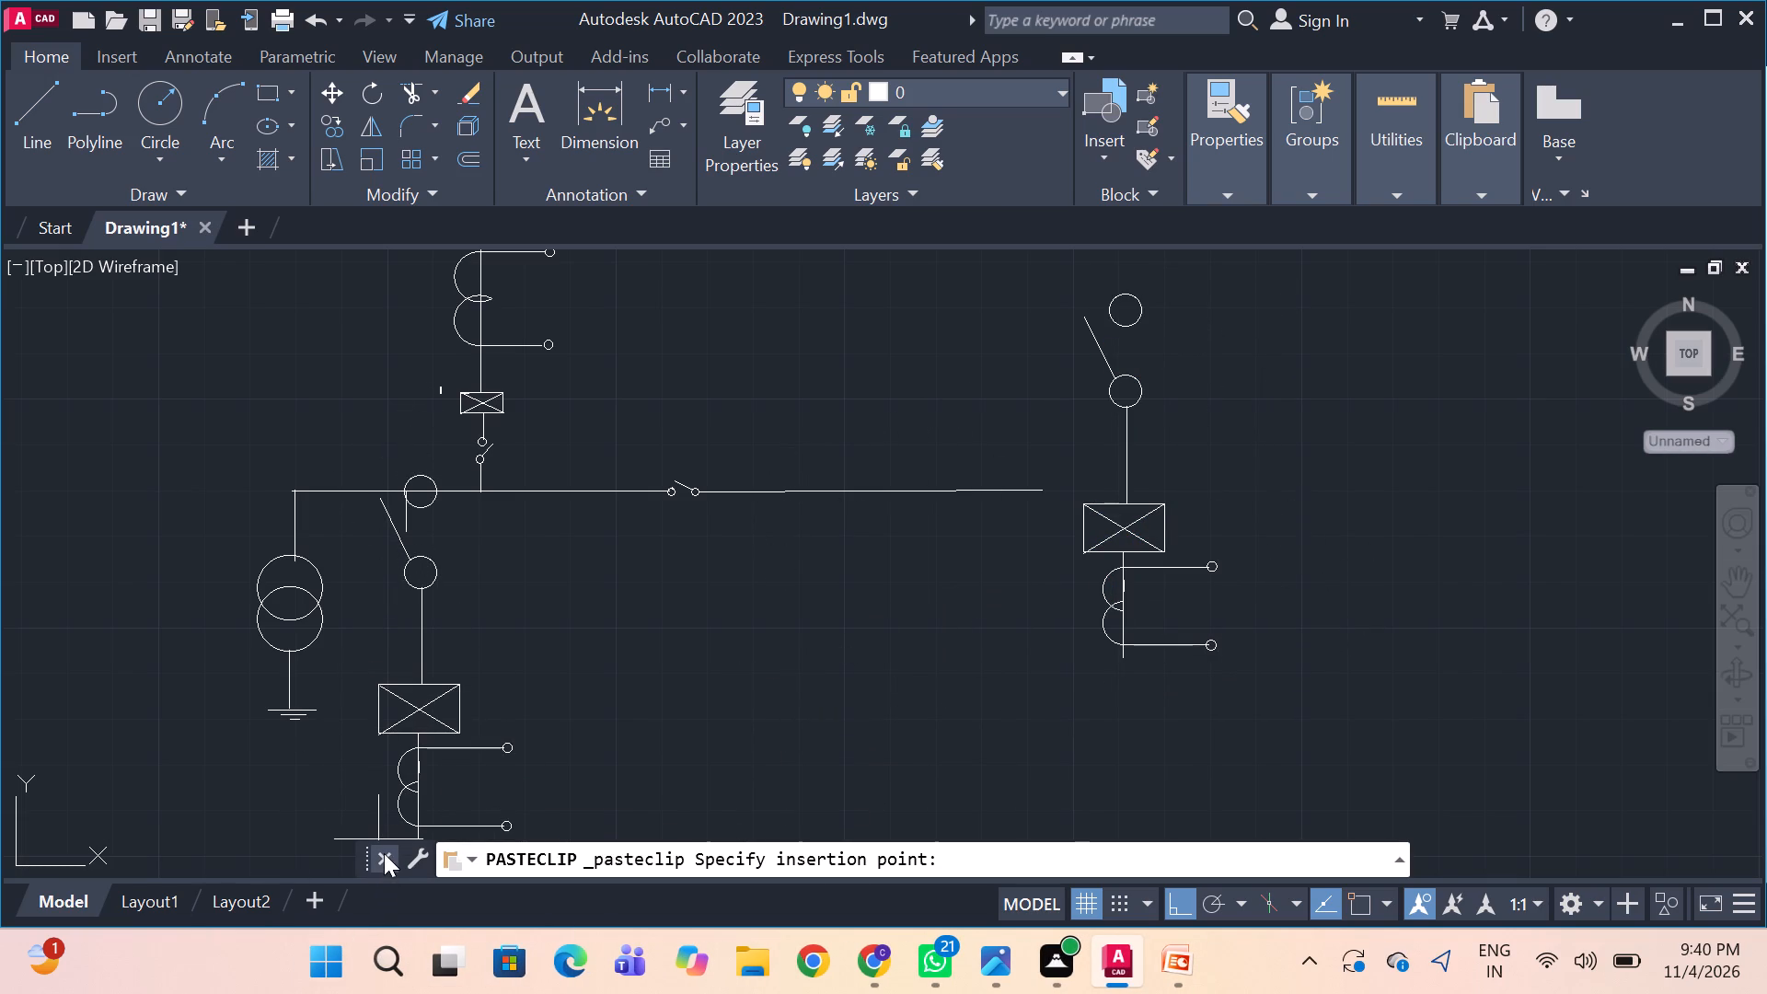
middle_click_drag(429, 790, 479, 600)
scroll(479, 600, "down", 1)
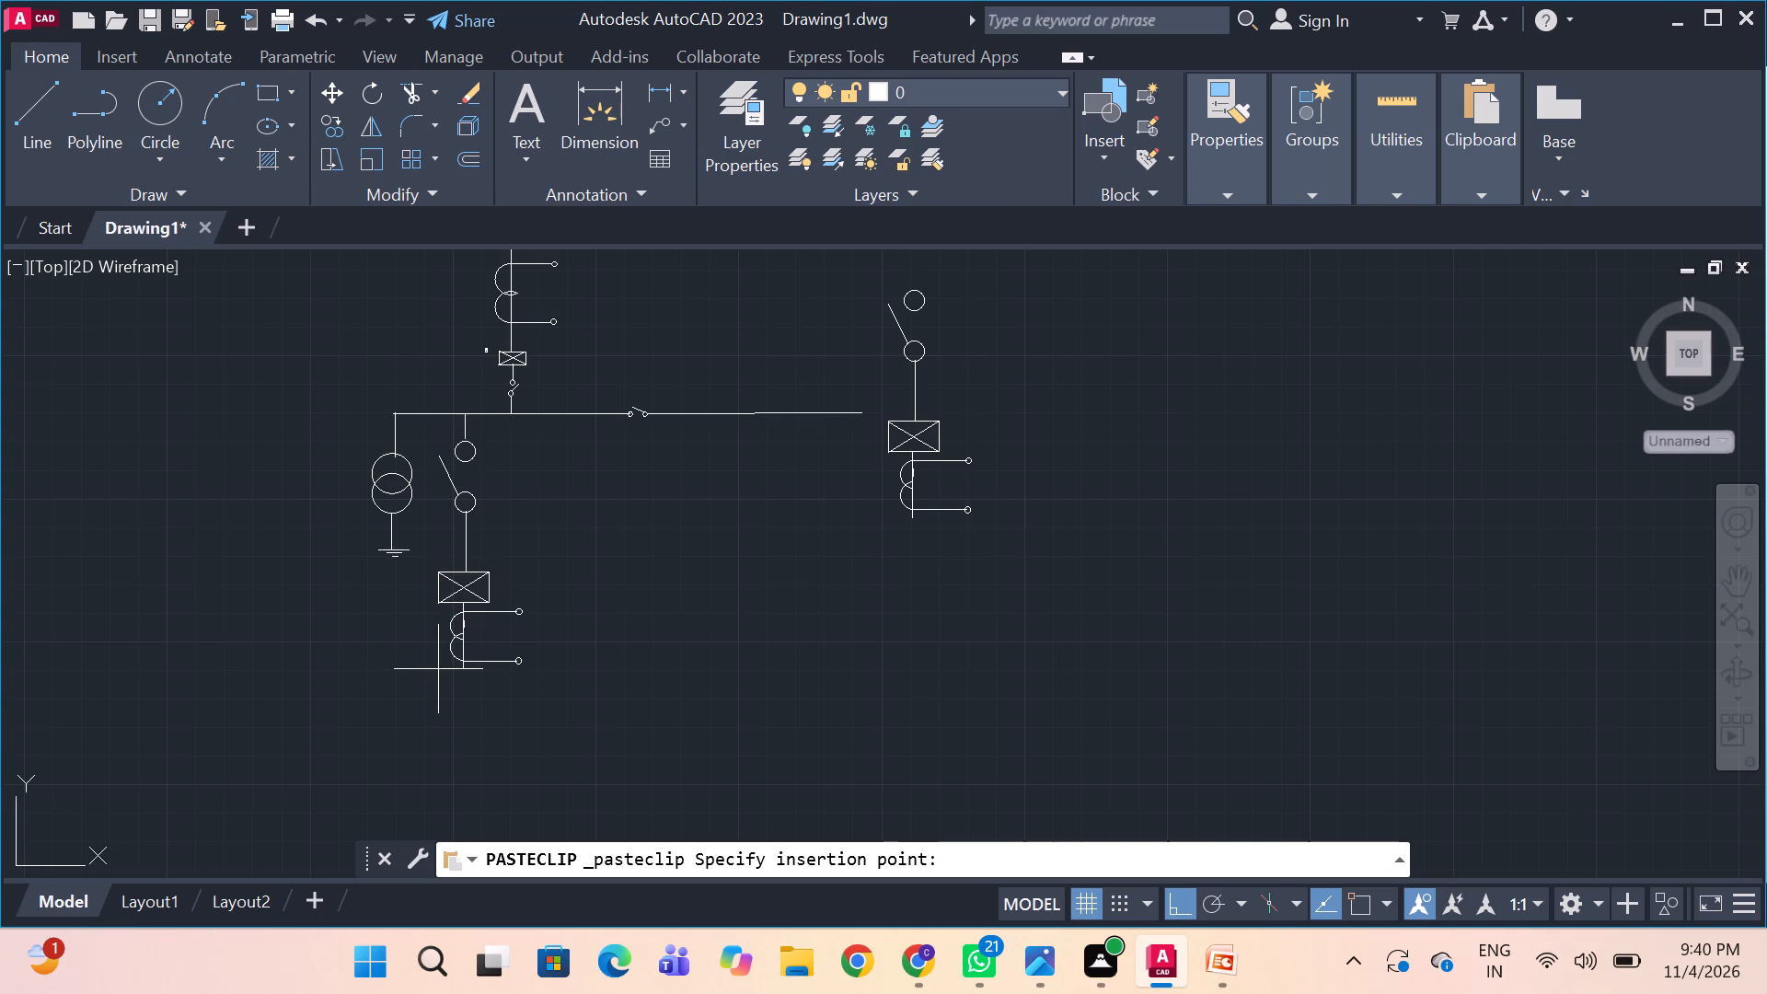
left_click(438, 669)
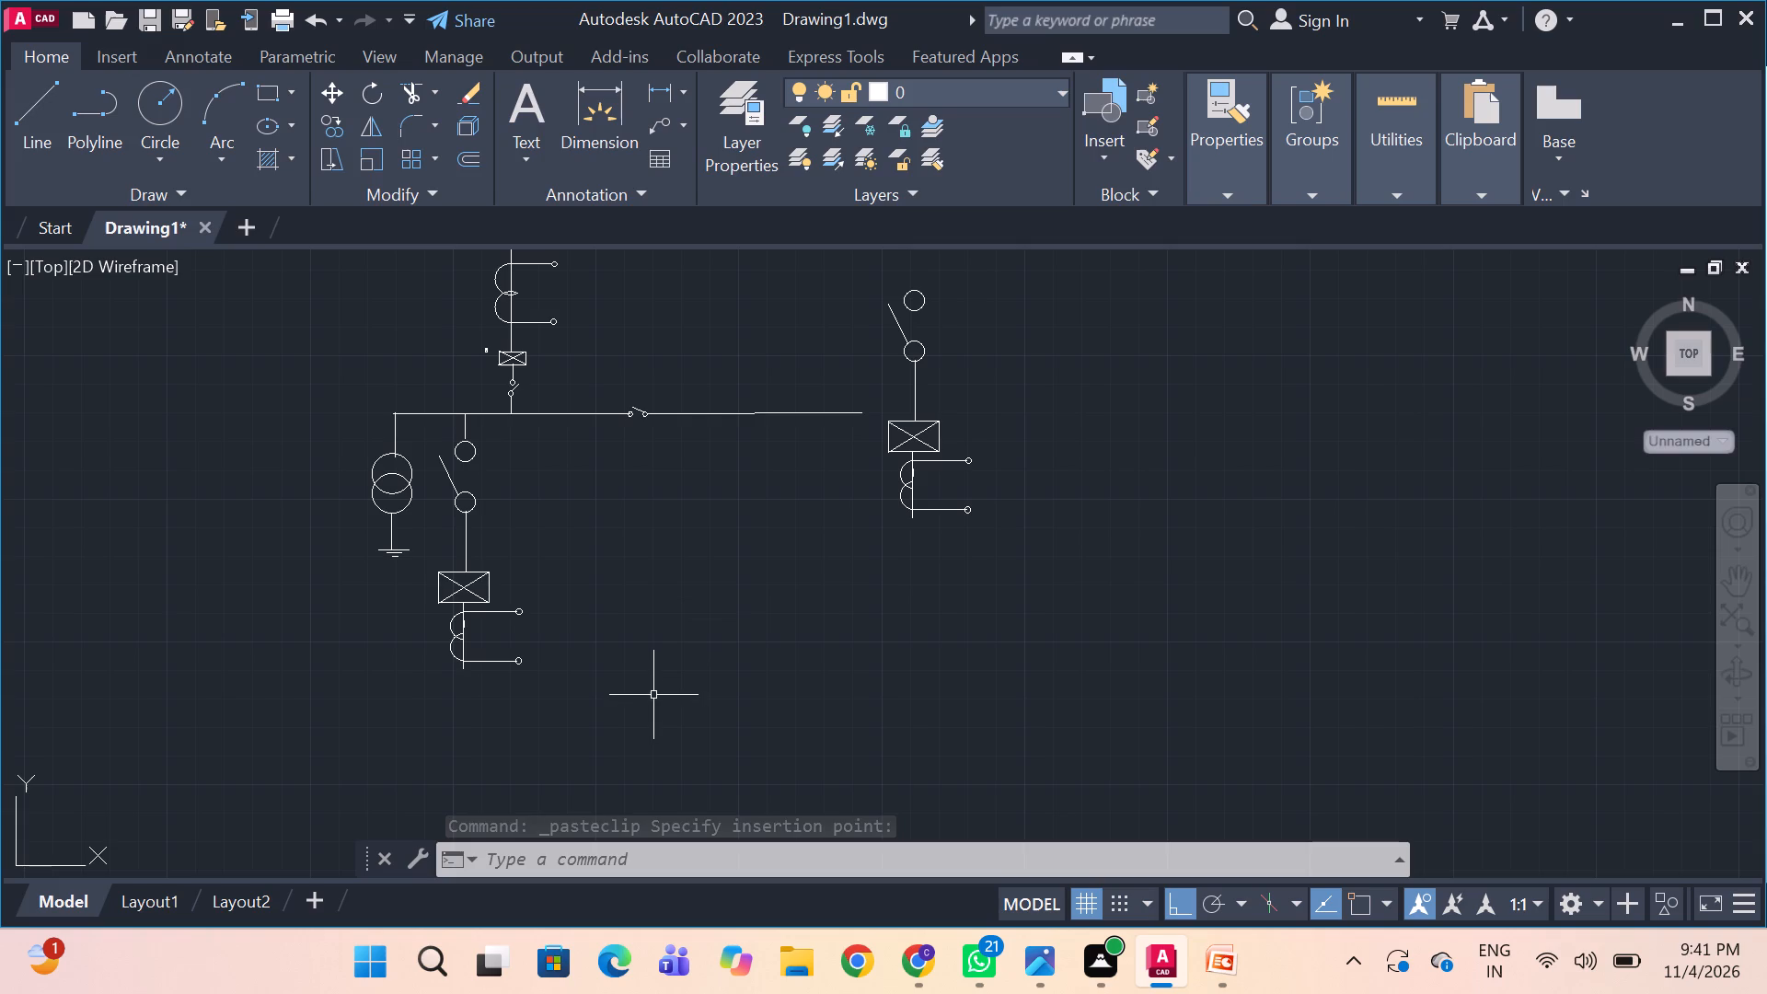
Stretch the lower end of the line below the first 11KV feeder's CT straight down by about 0.6, following the reference image.
key("alt+Tab")
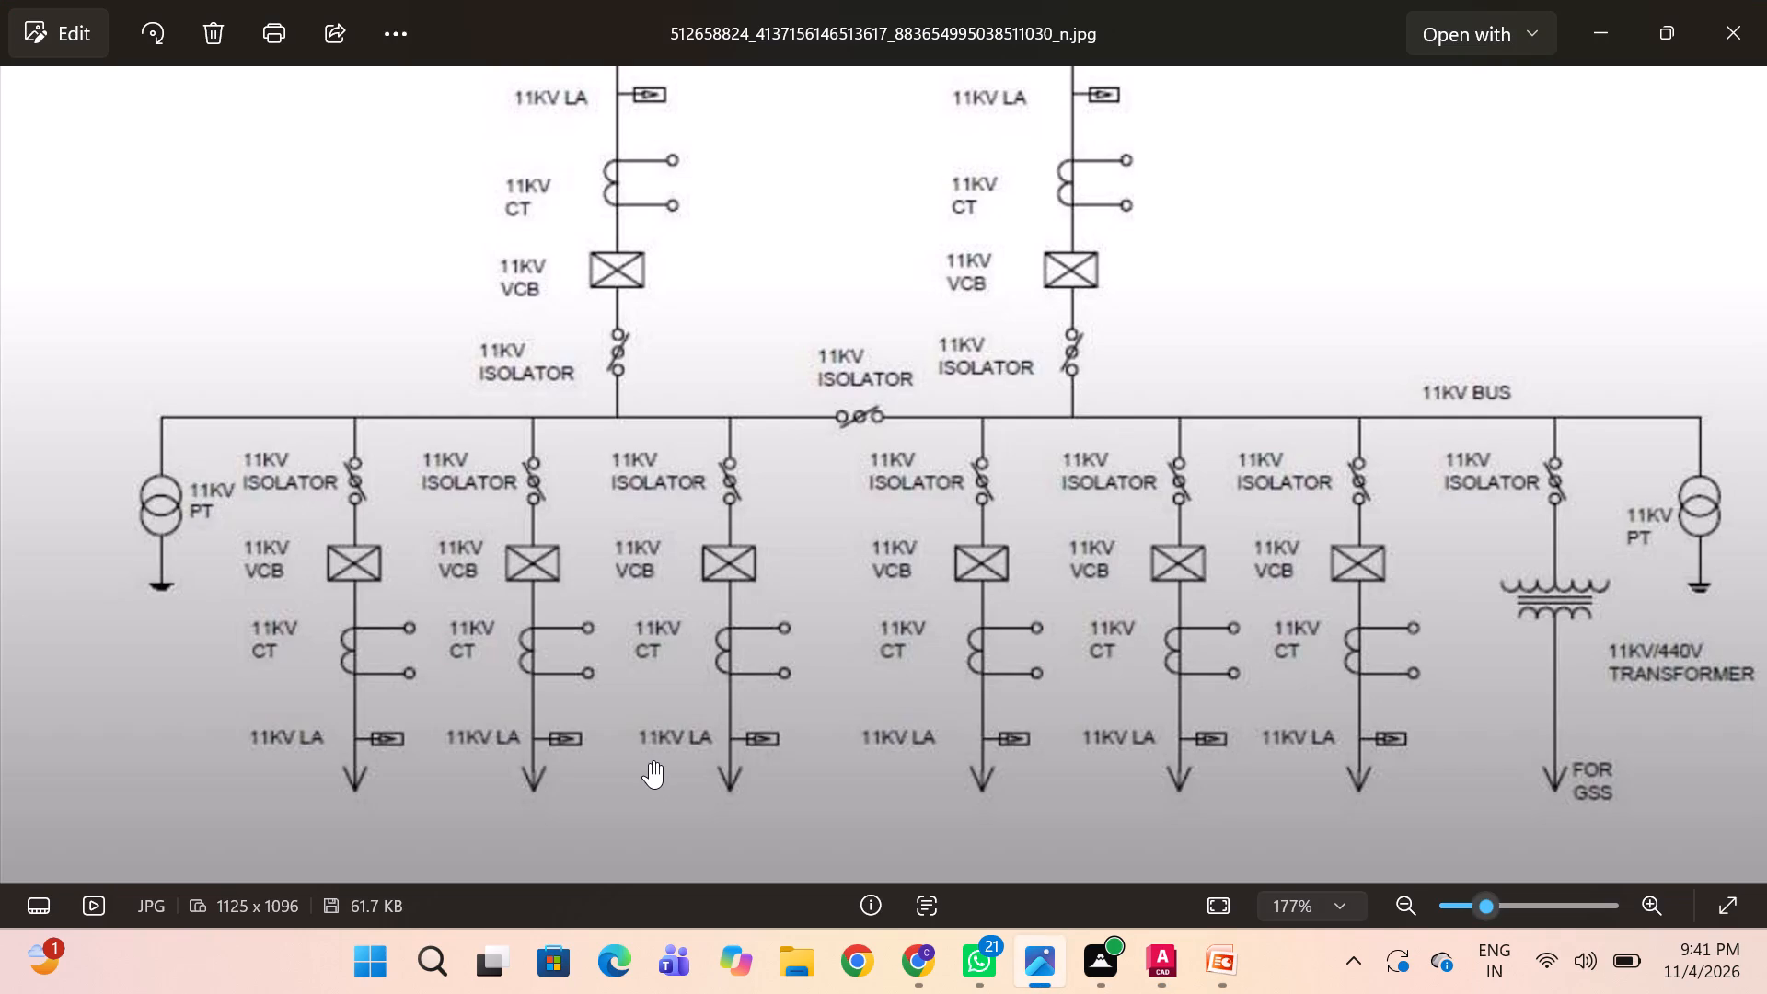
key("super+Tab")
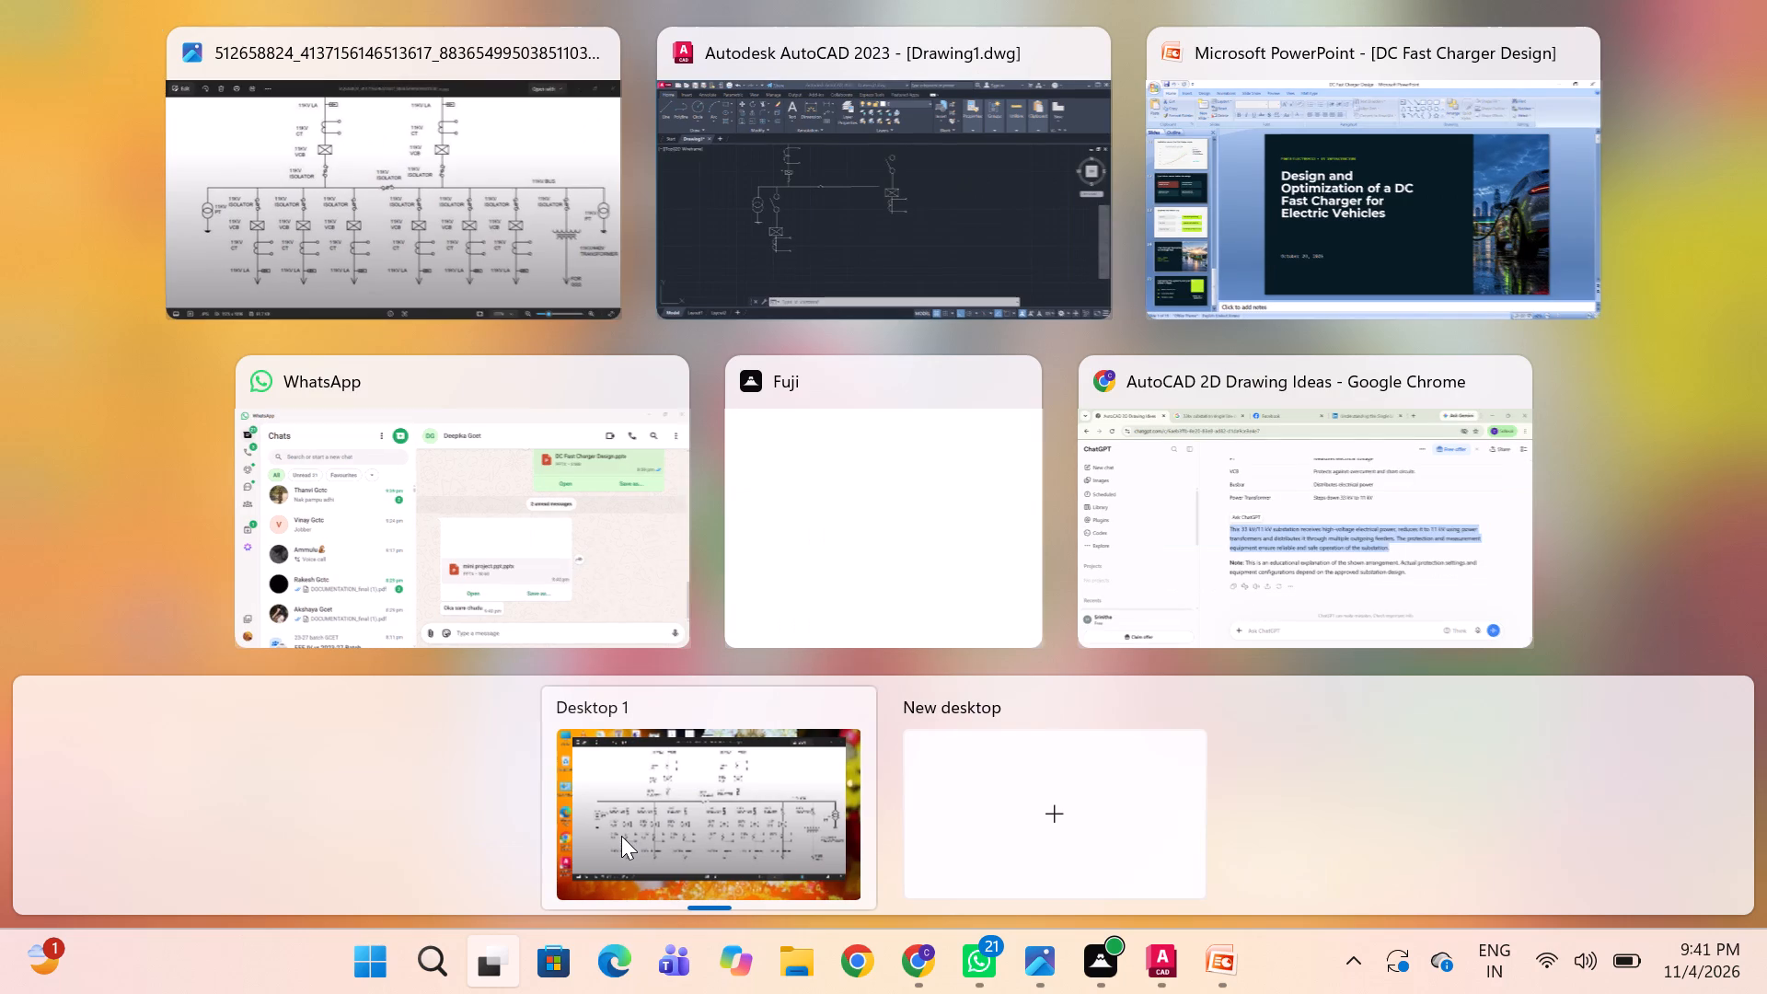
key("alt+Tab")
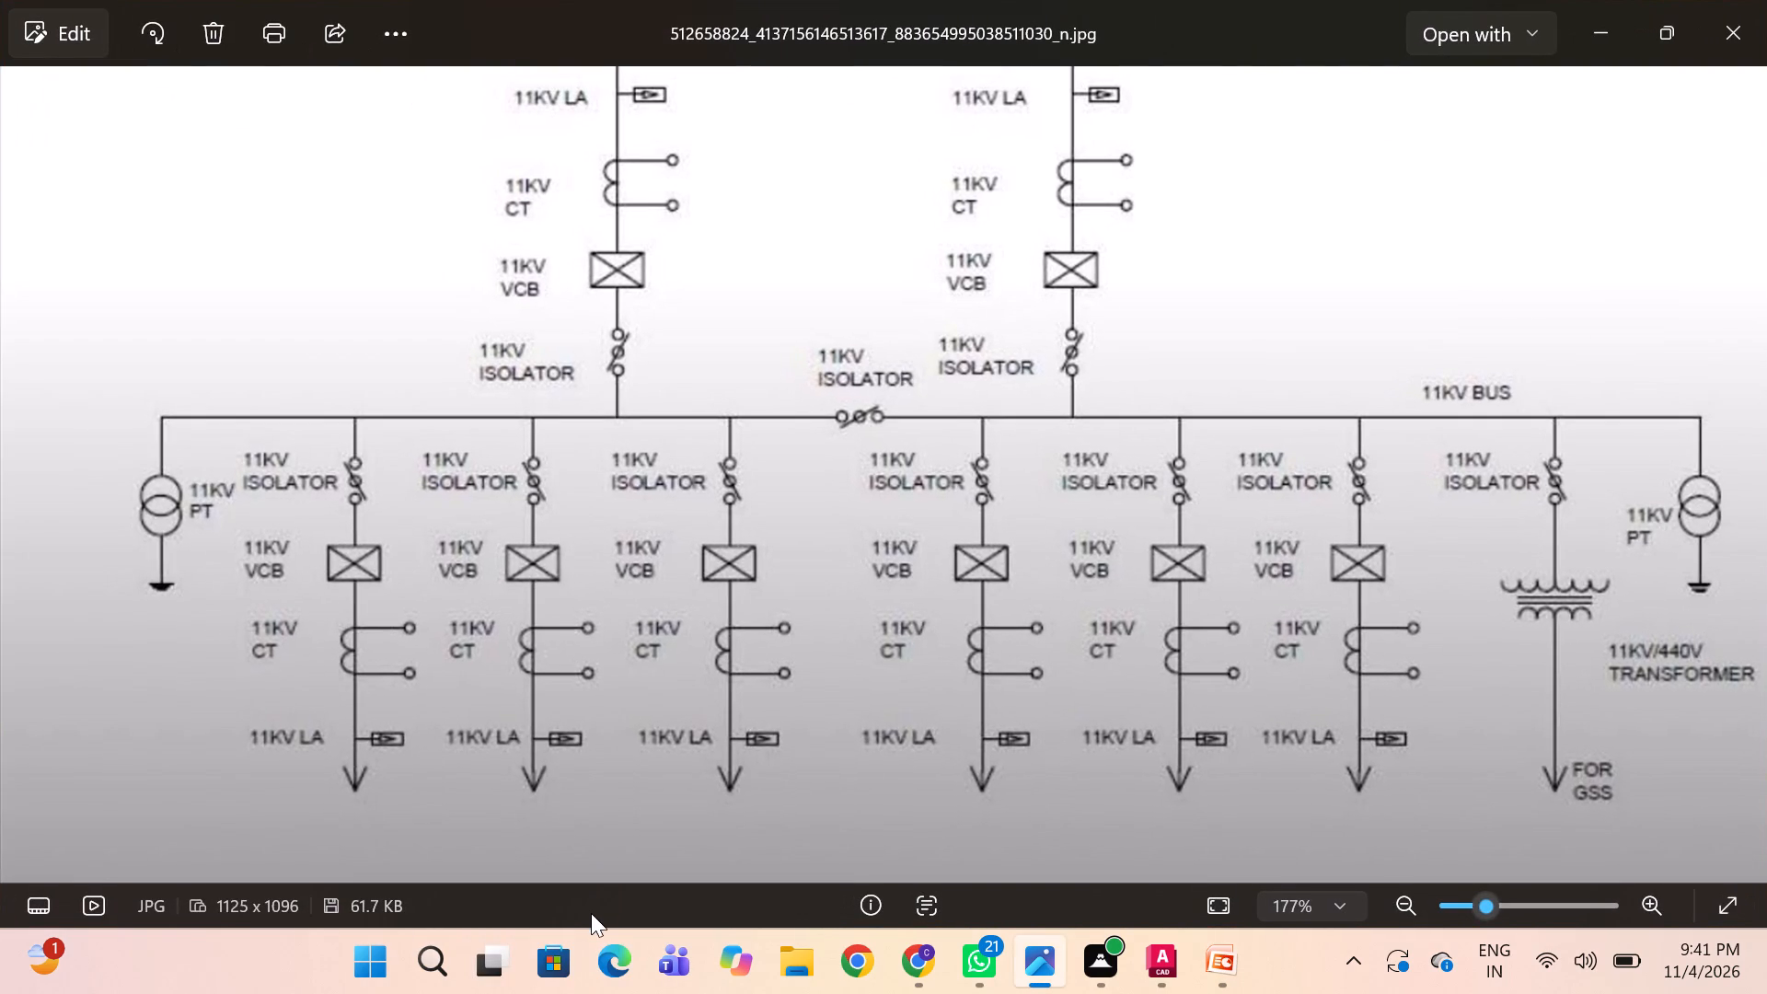
key("alt+Tab")
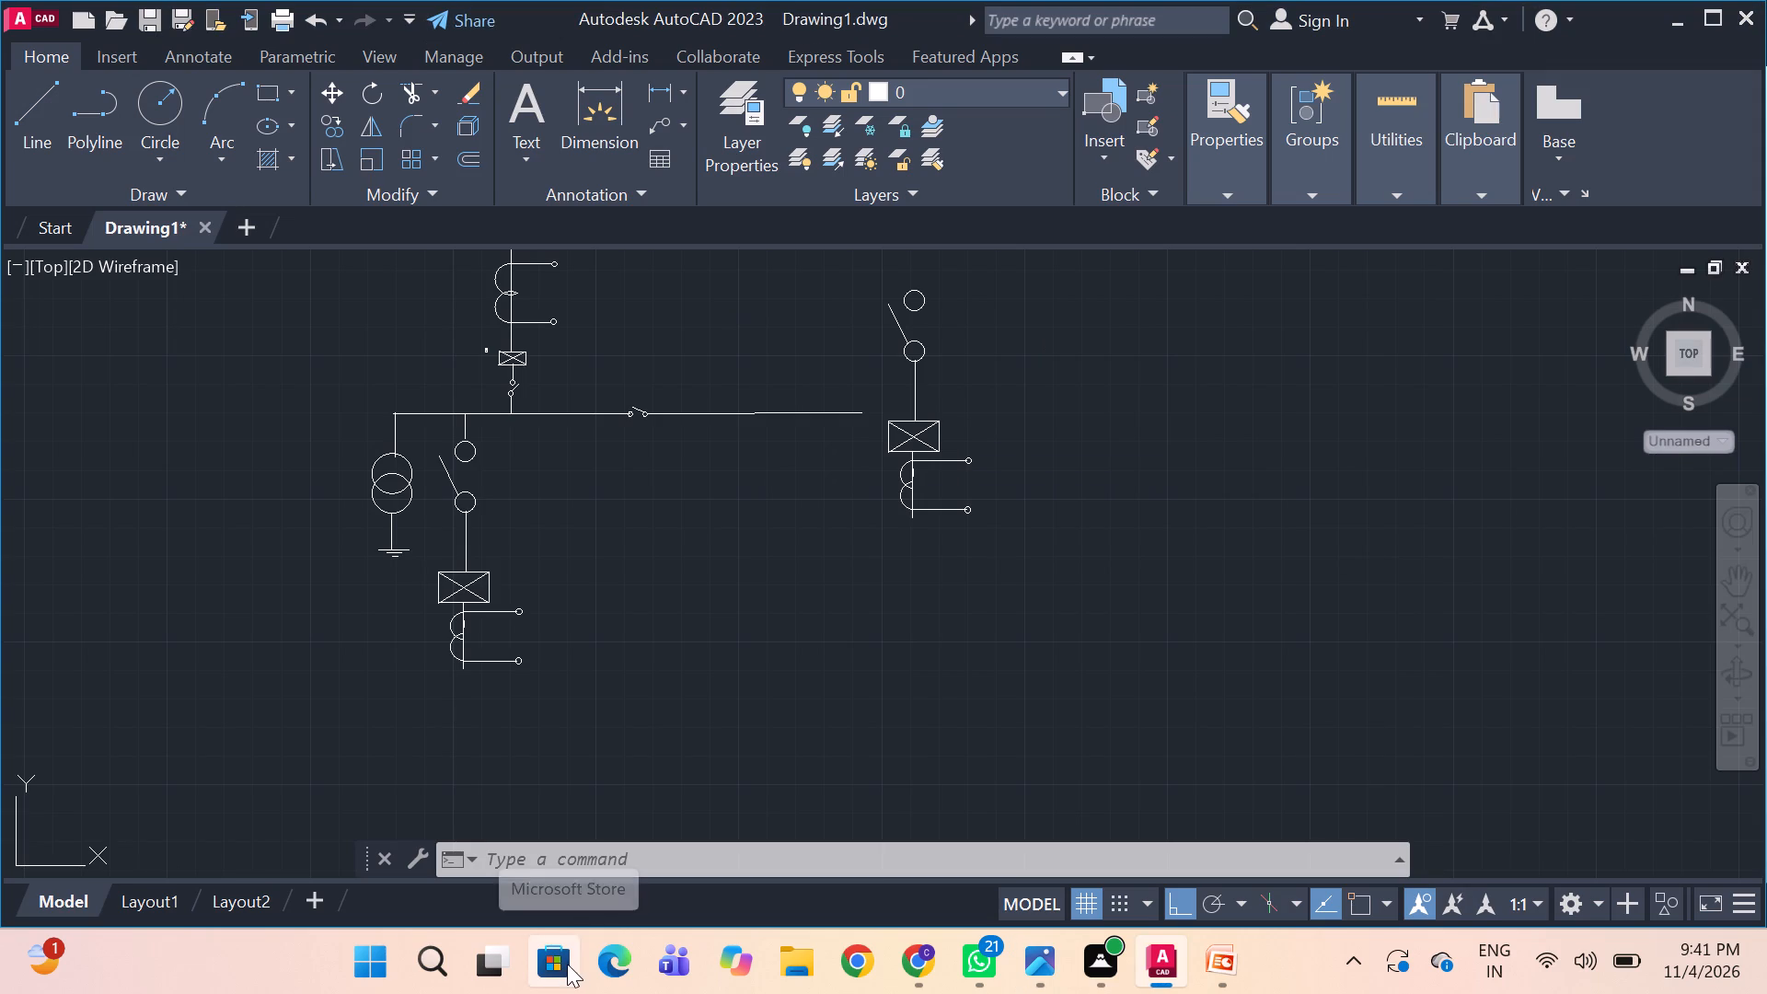
key("alt+Tab")
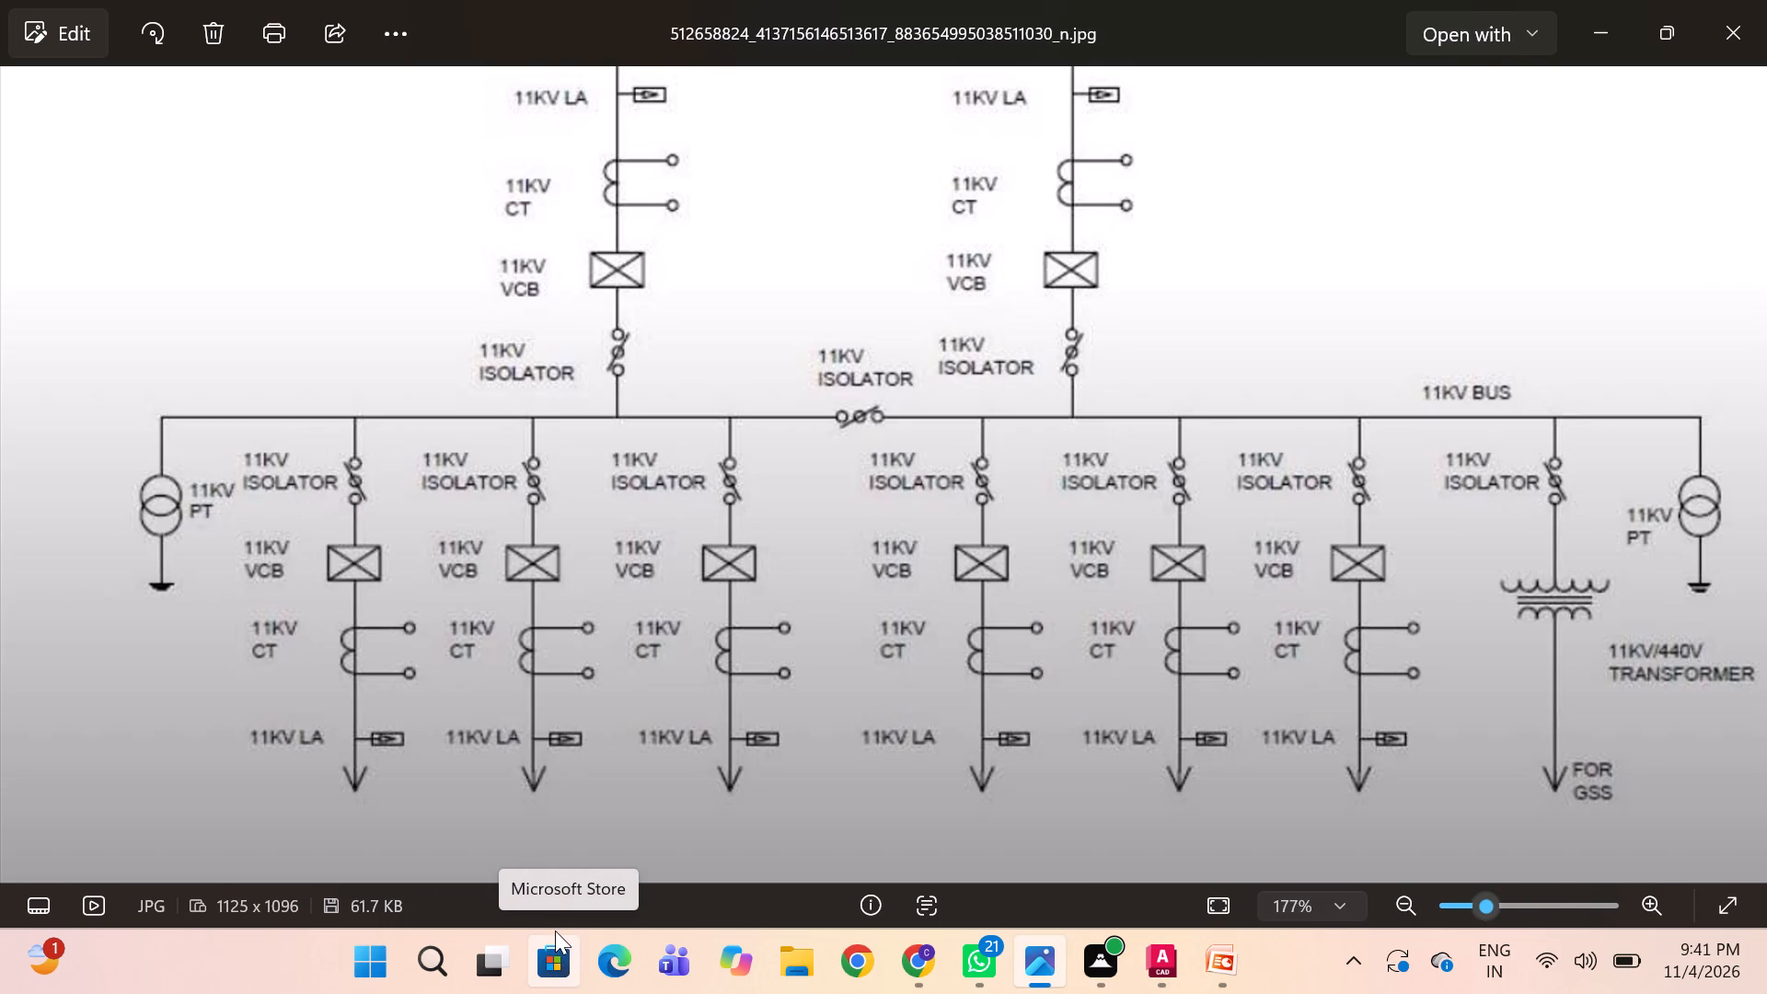
key("alt+Tab")
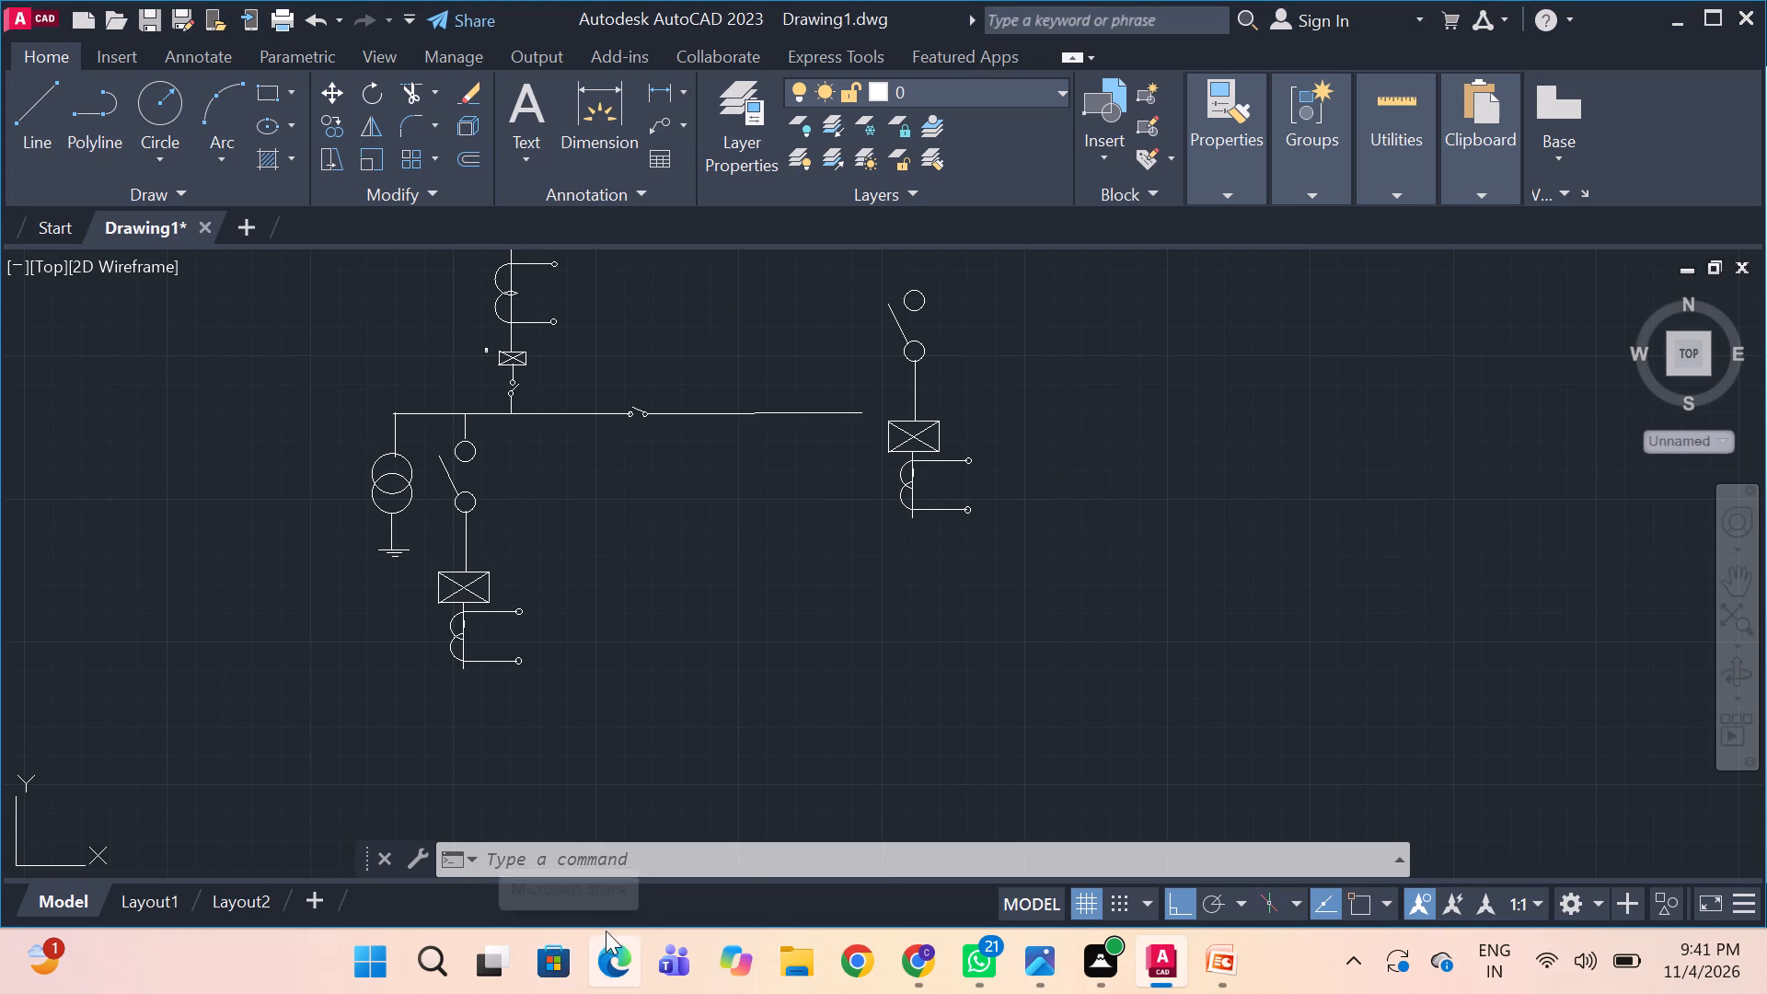
scroll(597, 634, "up", 2)
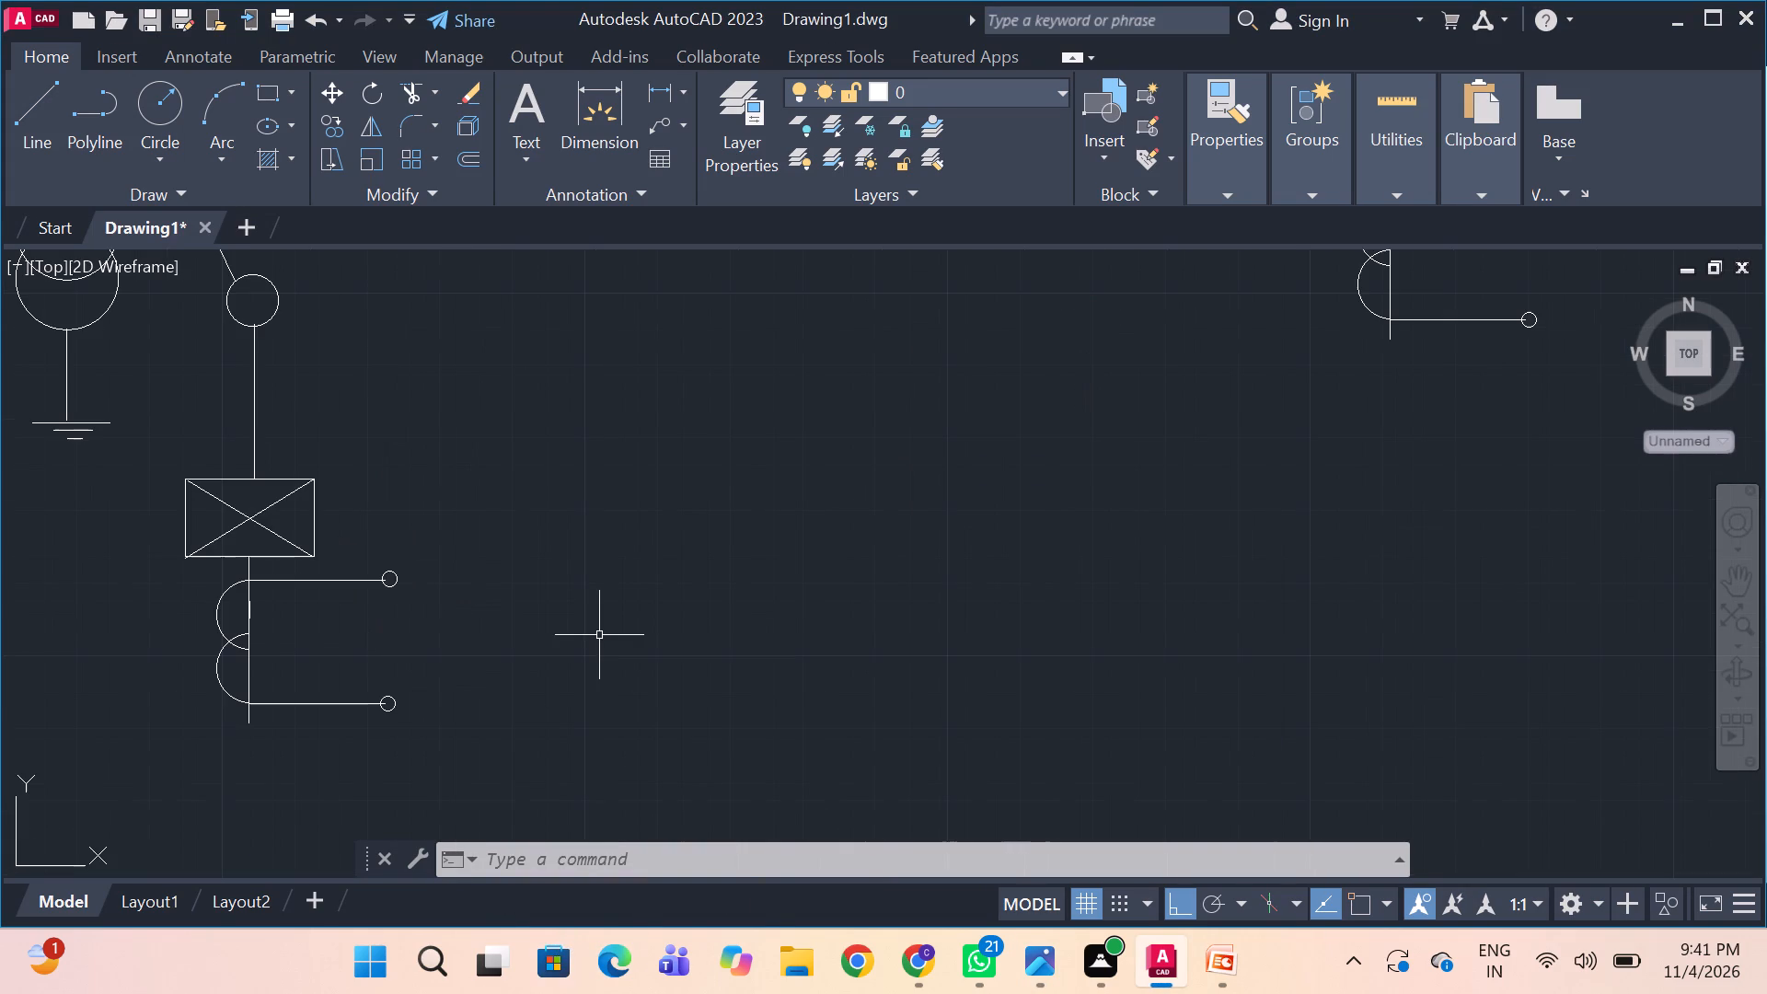
middle_click_drag(535, 665, 705, 549)
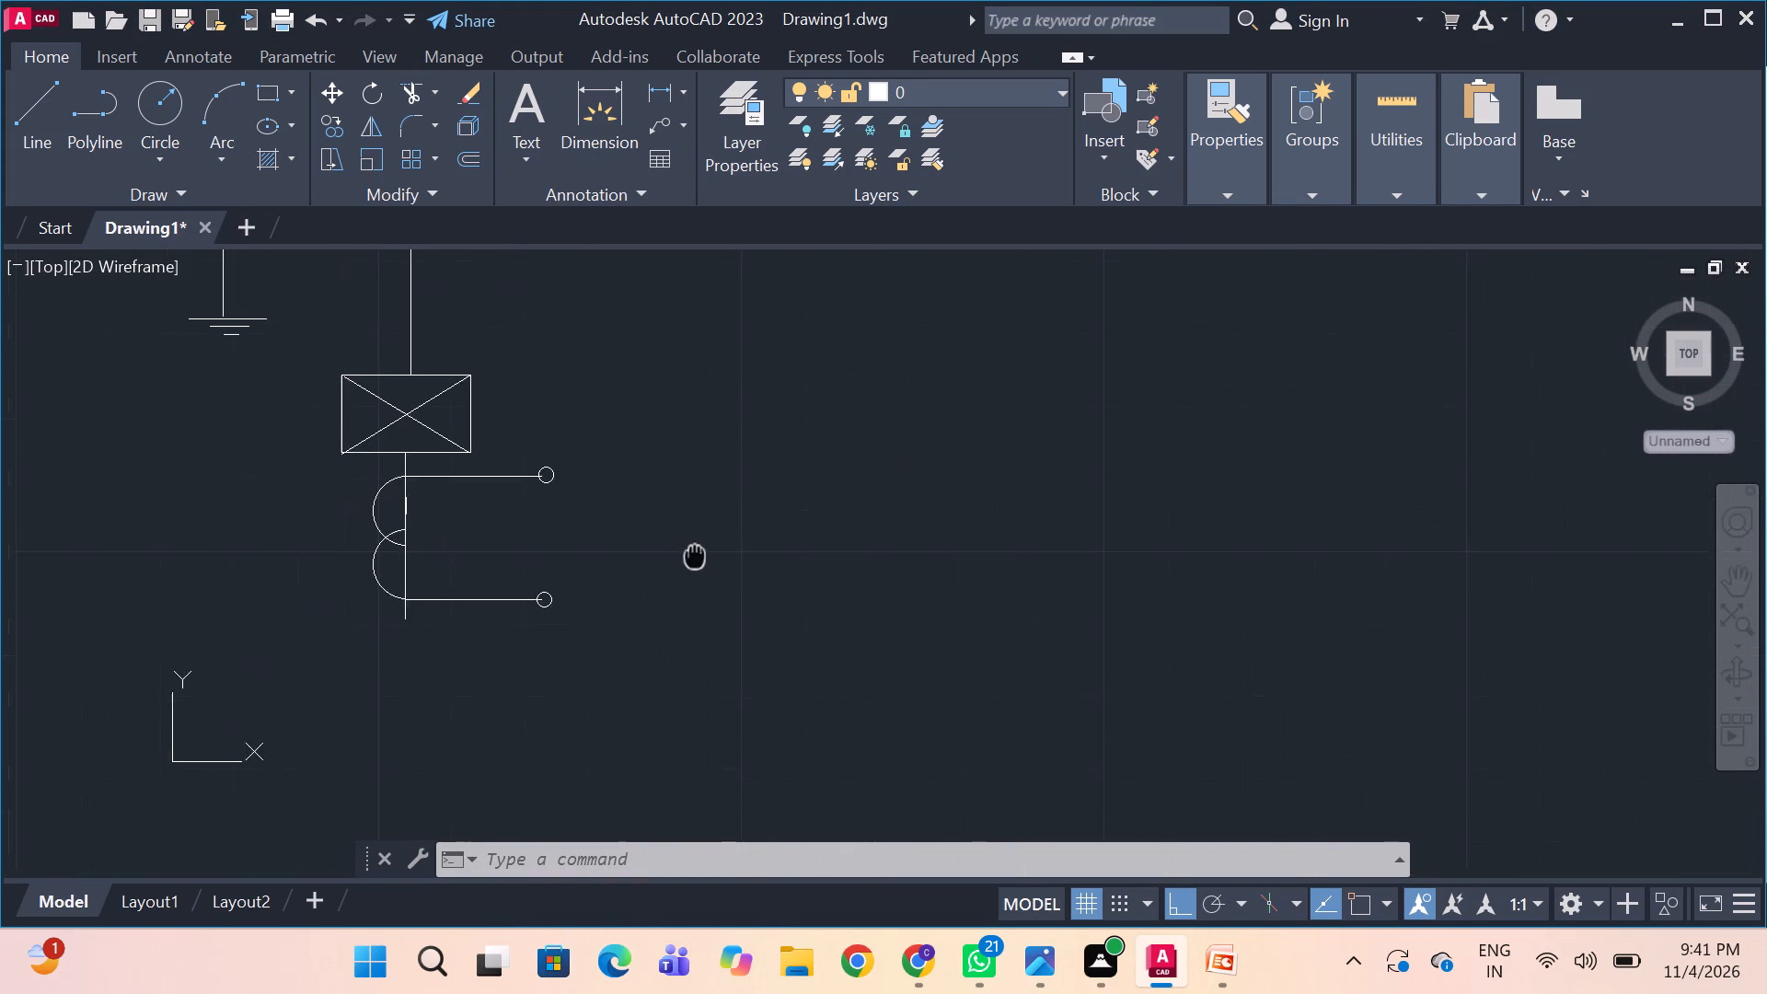
middle_click_drag(705, 549, 716, 538)
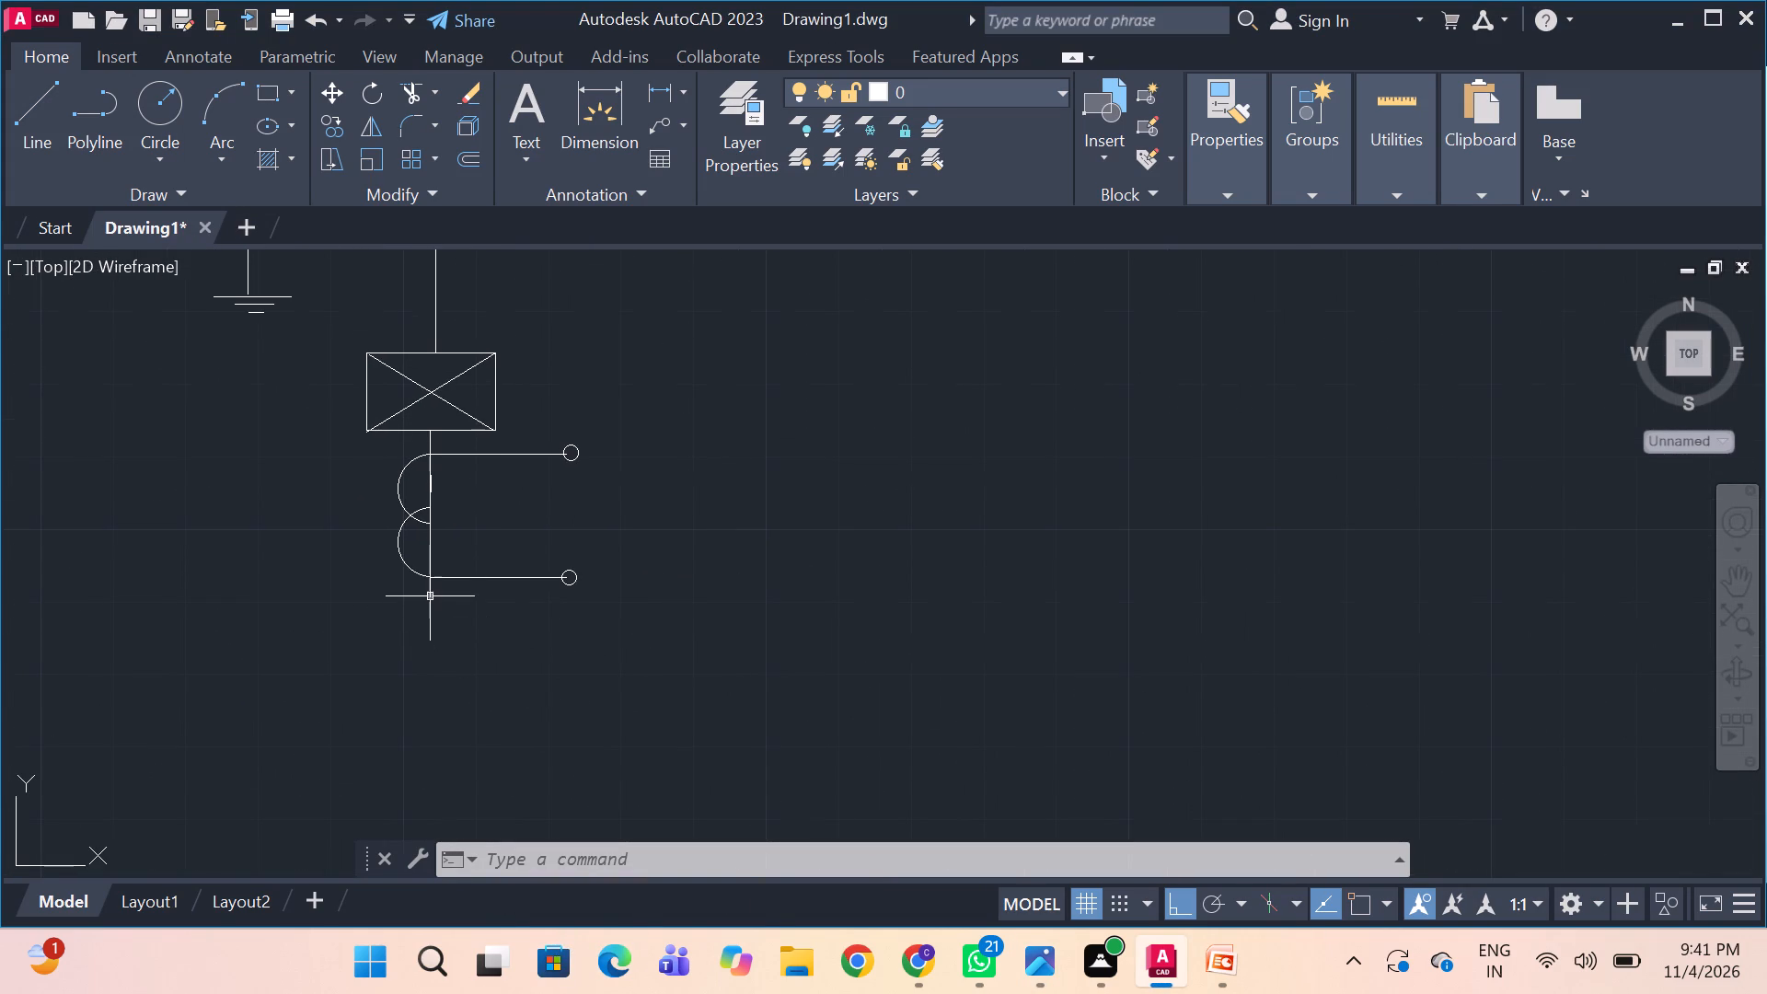
left_click(430, 596)
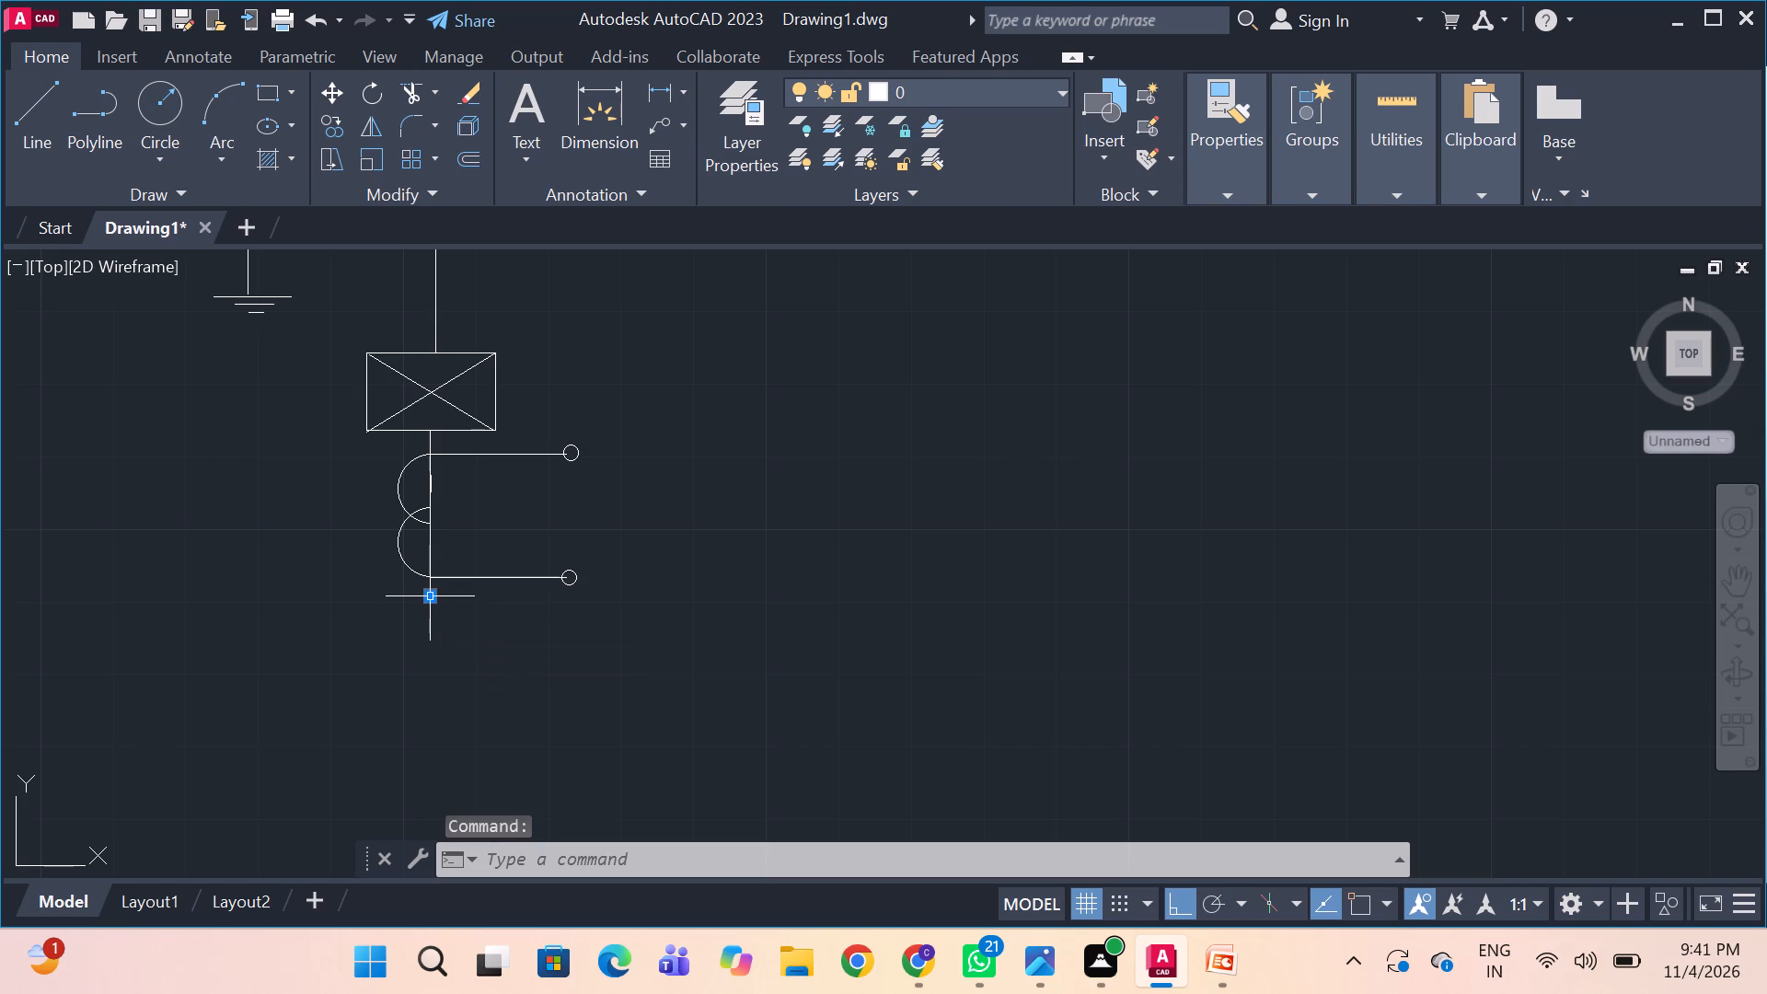
left_click_drag(423, 595, 428, 687)
left_click(429, 688)
left_click(448, 656)
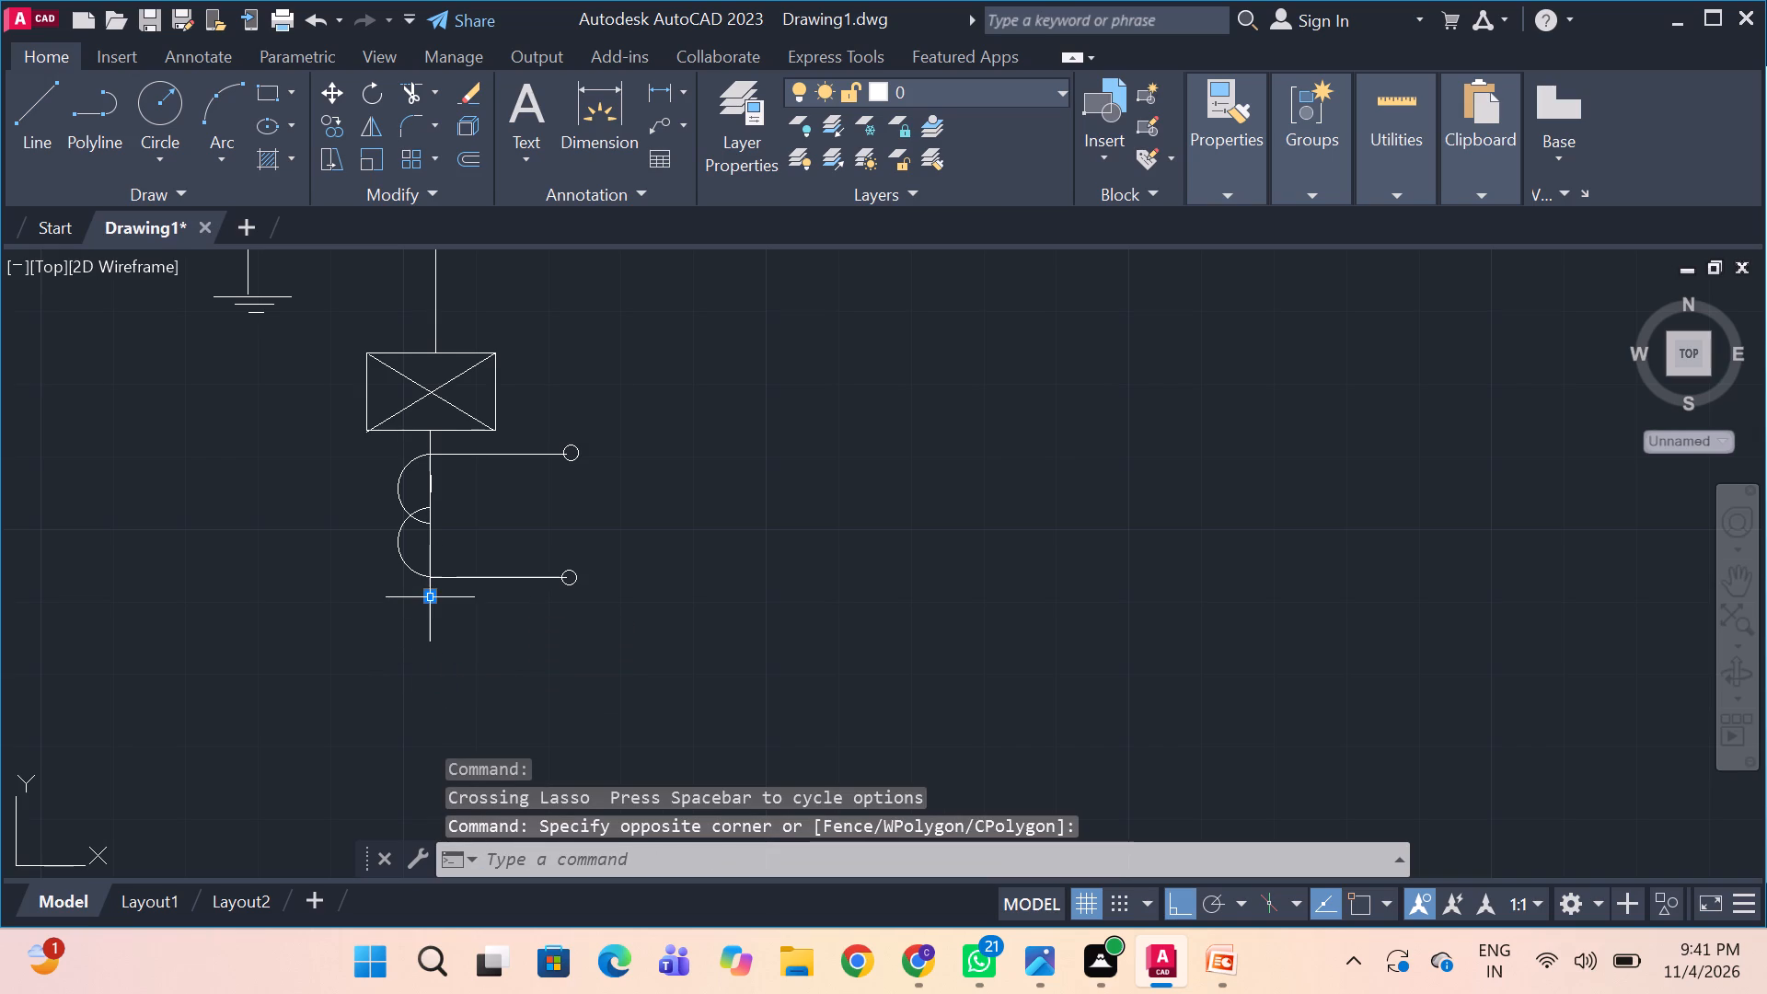
left_click(434, 599)
left_click_drag(434, 598, 437, 690)
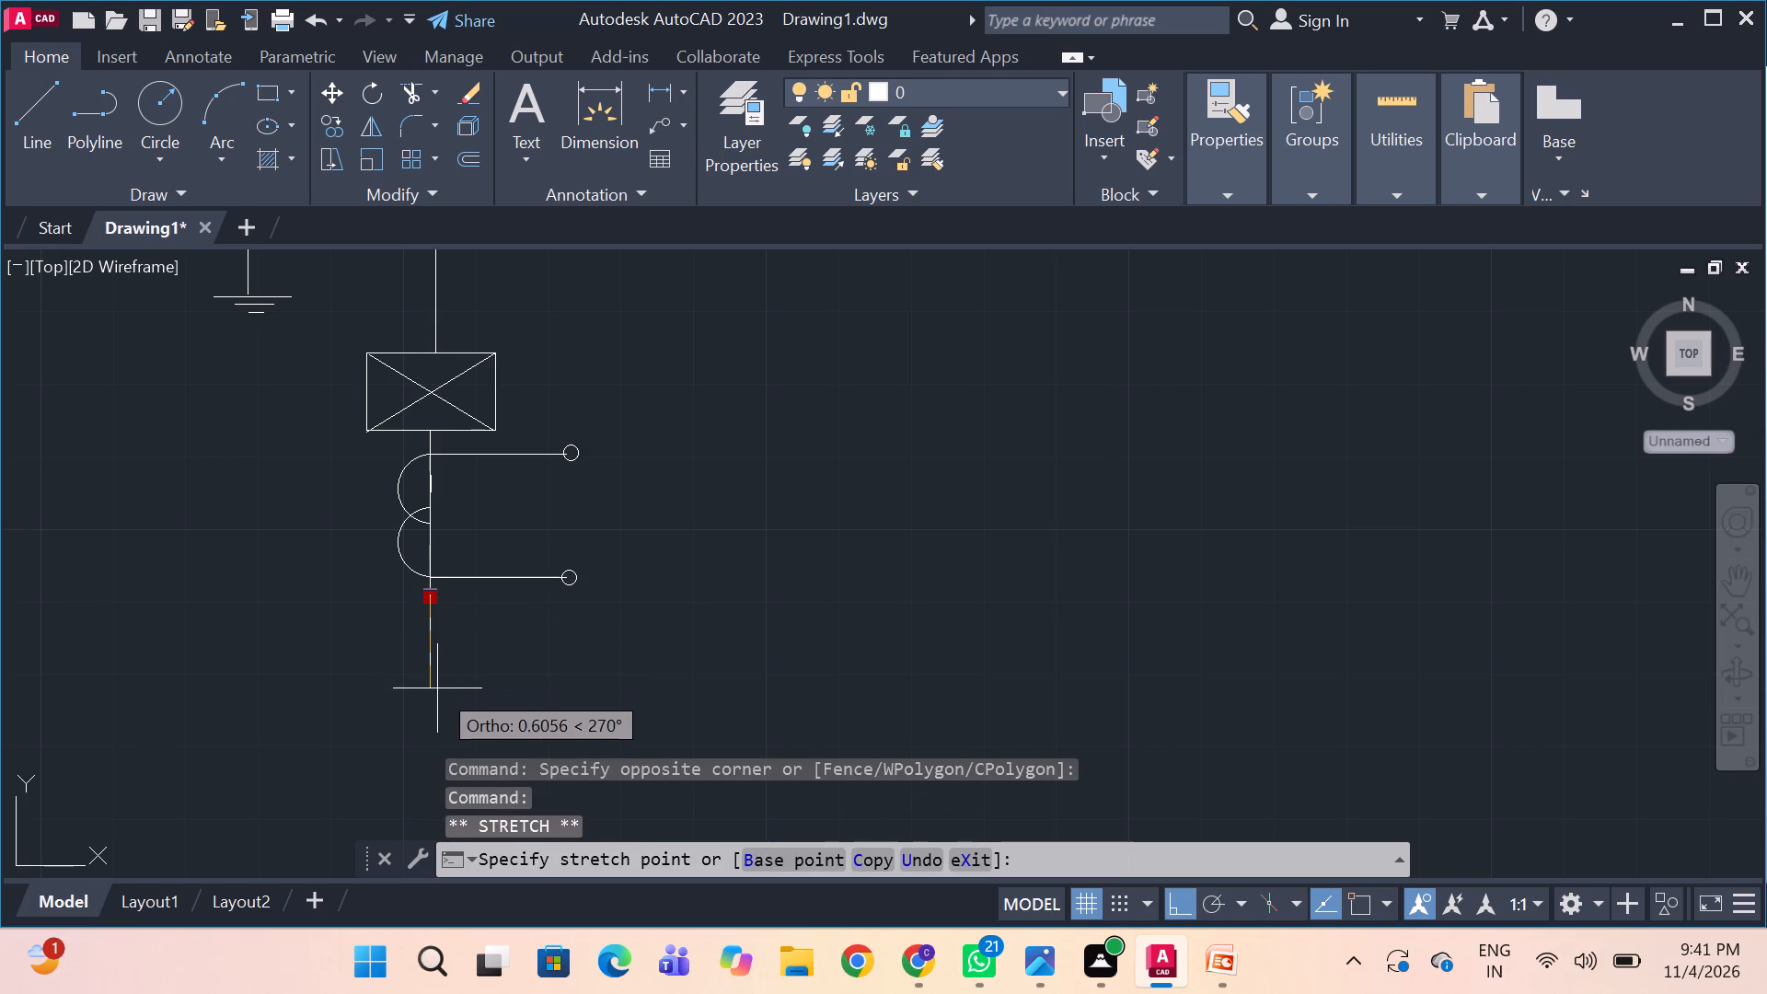
left_click_drag(437, 690, 437, 692)
left_click(437, 692)
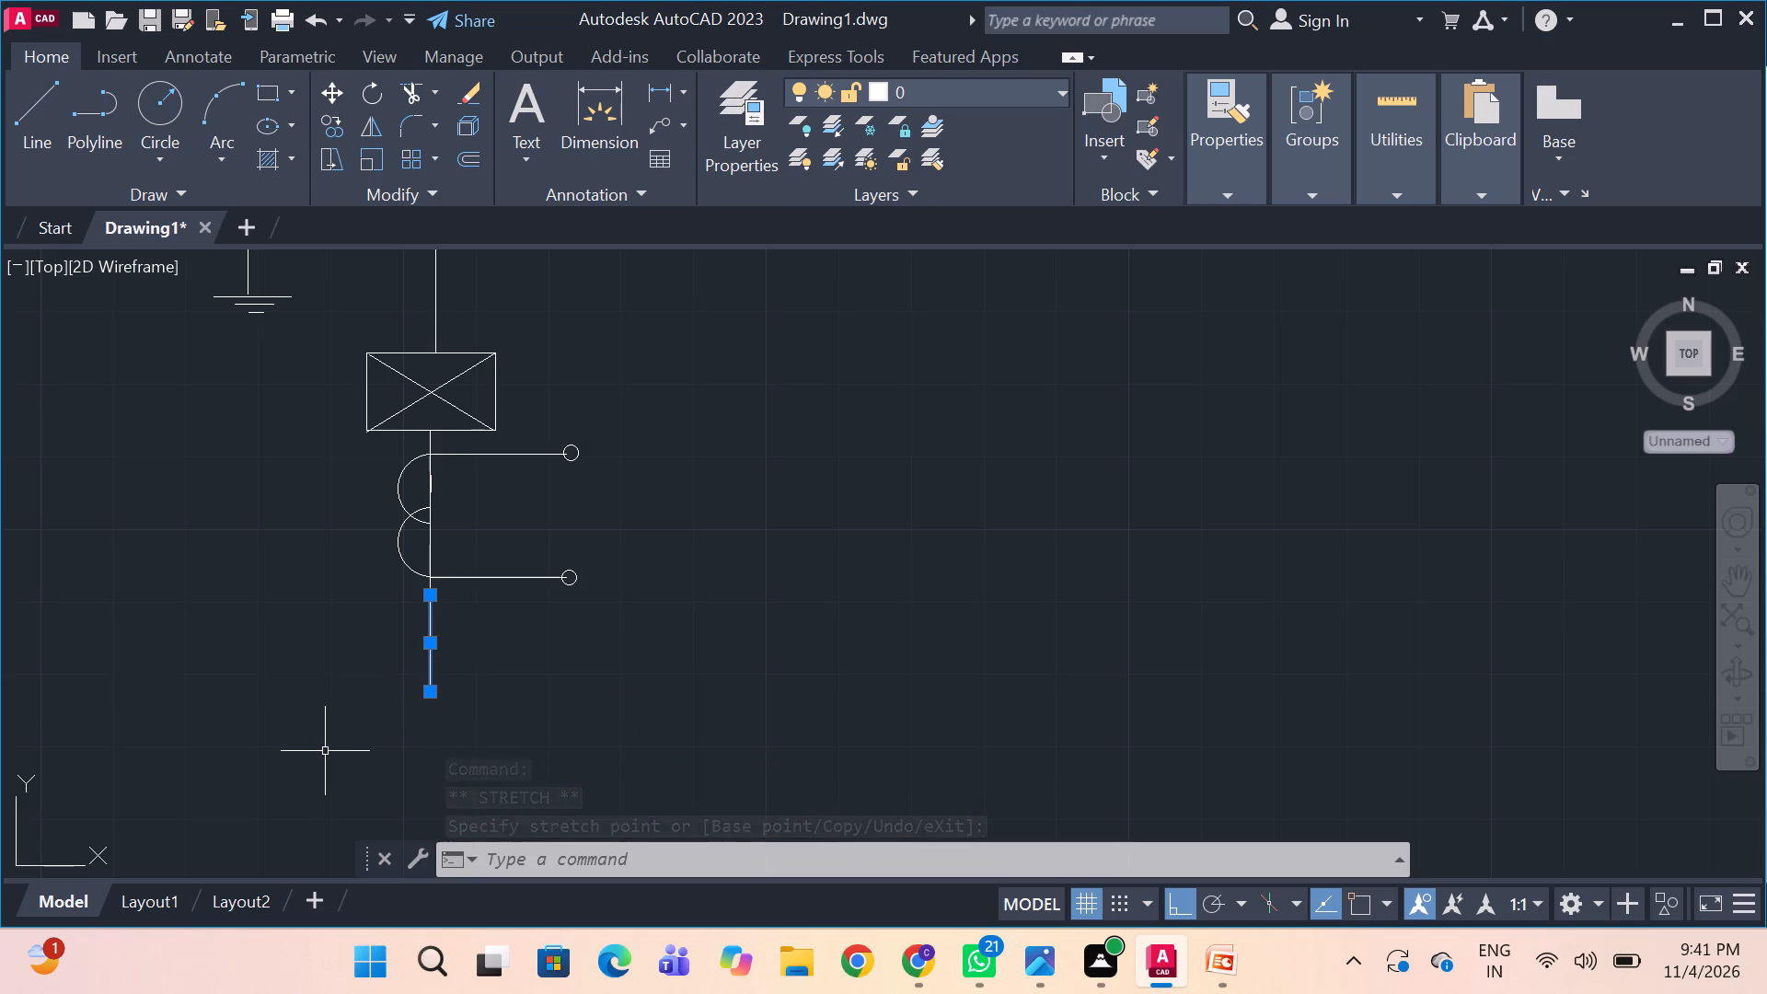
Paste the copied isolator, breaker and CT group beside the first feeder, below the 11KV bus, for the second feeder.
key("alt+Tab")
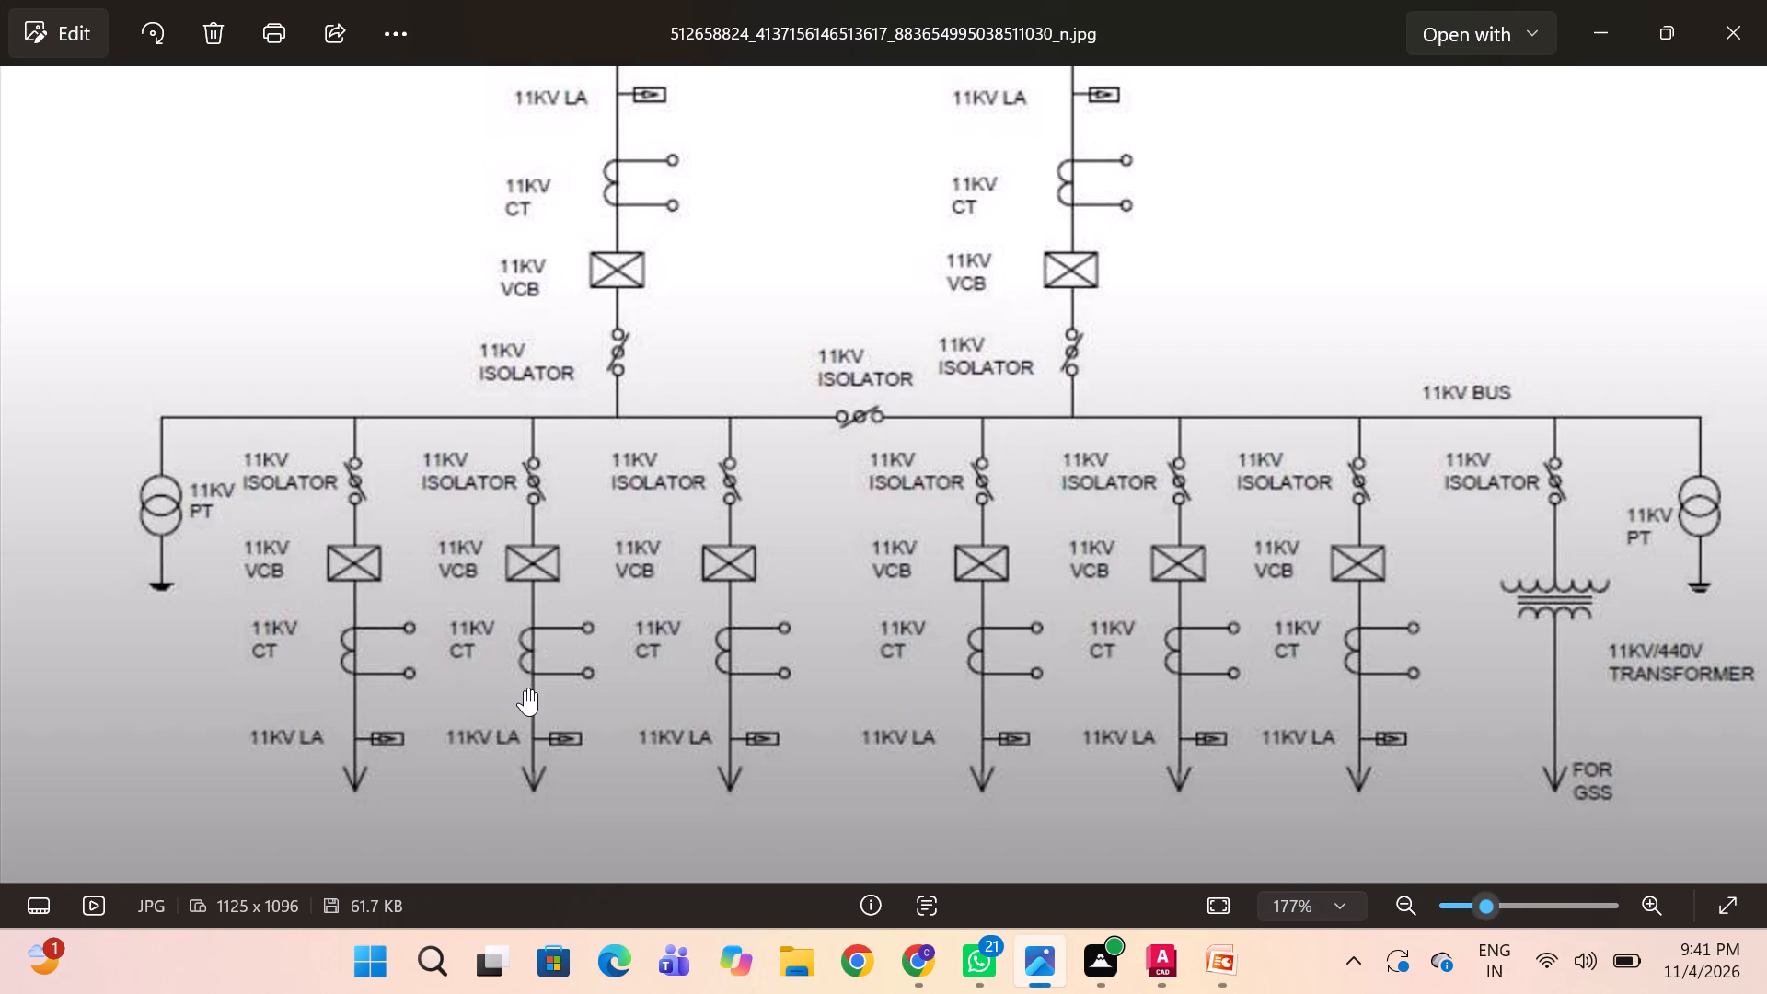
key("alt+Tab")
left_click(474, 726)
key("space")
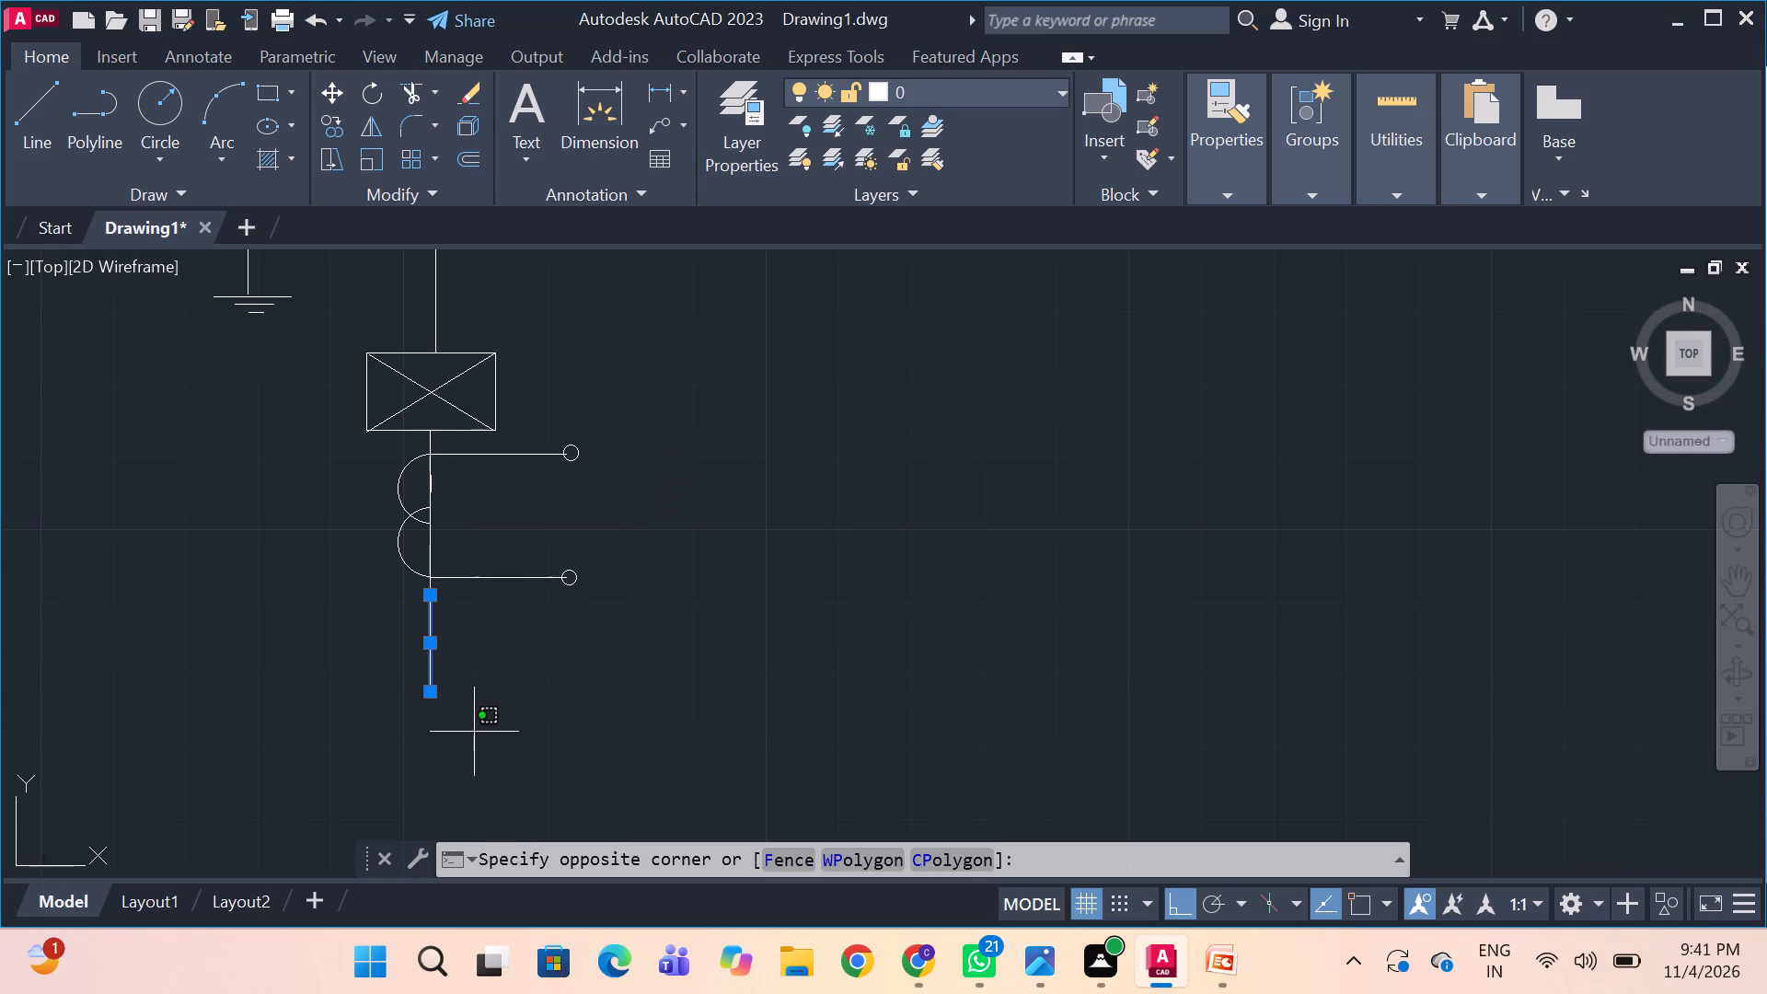
key("space")
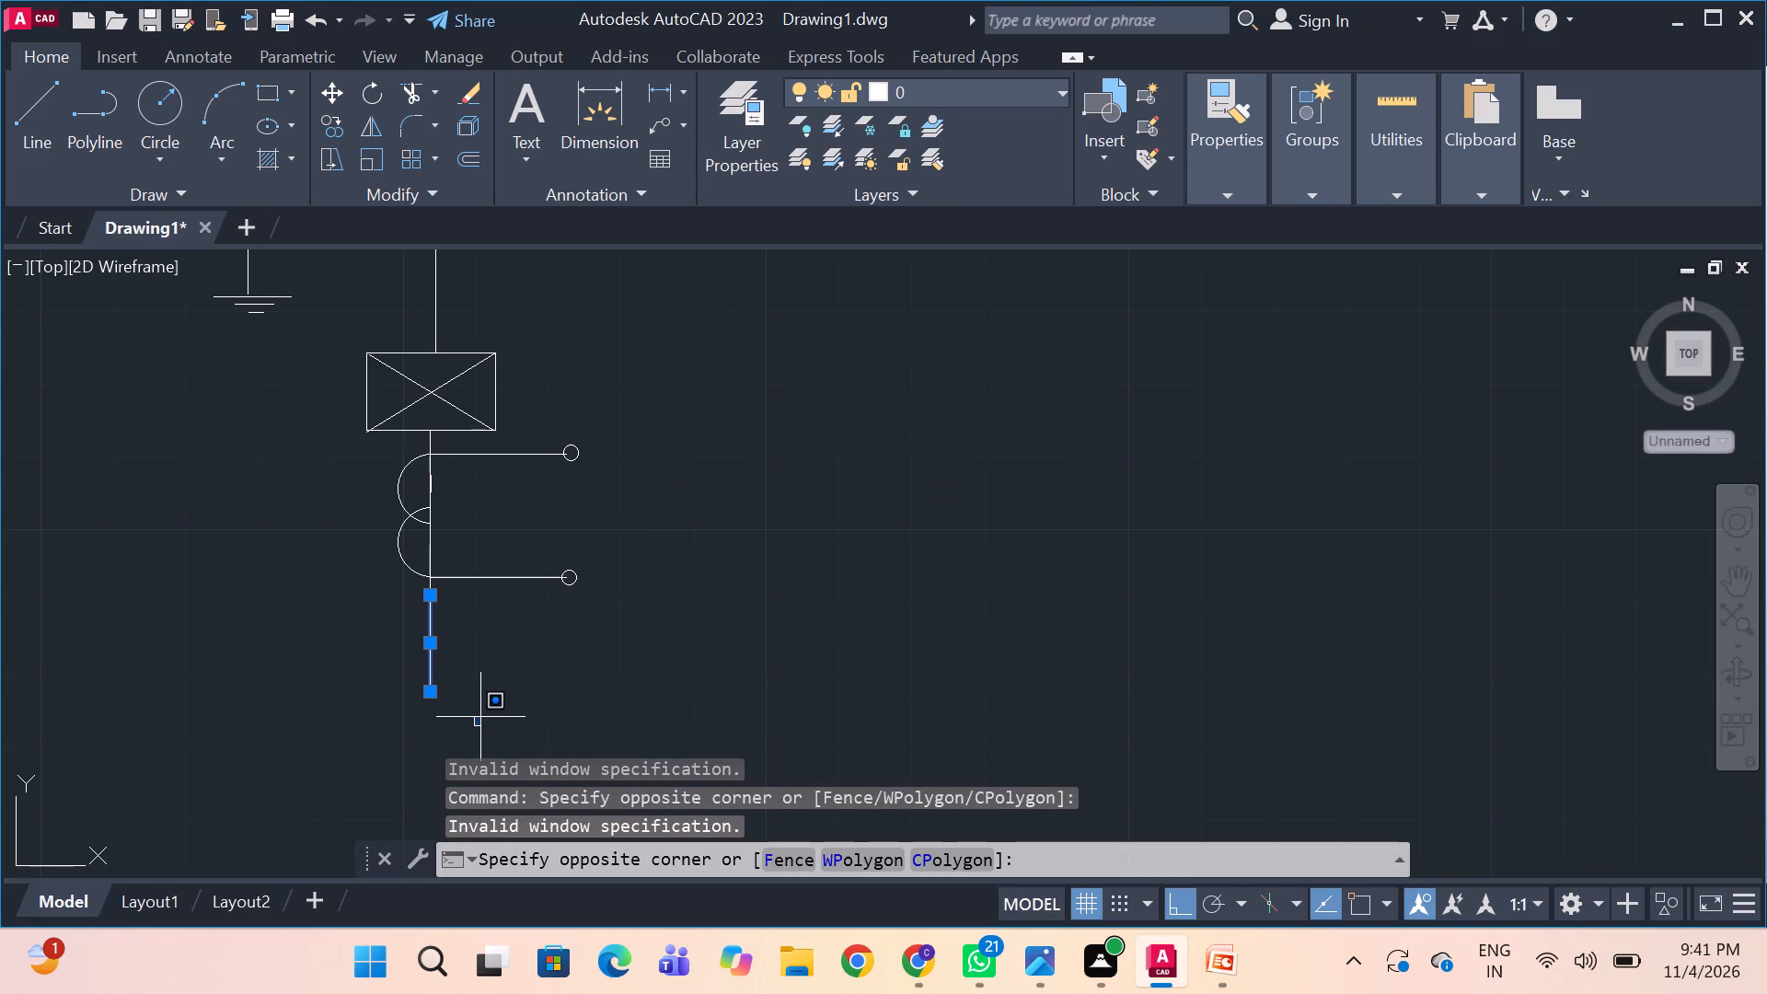
key("space")
key("space")
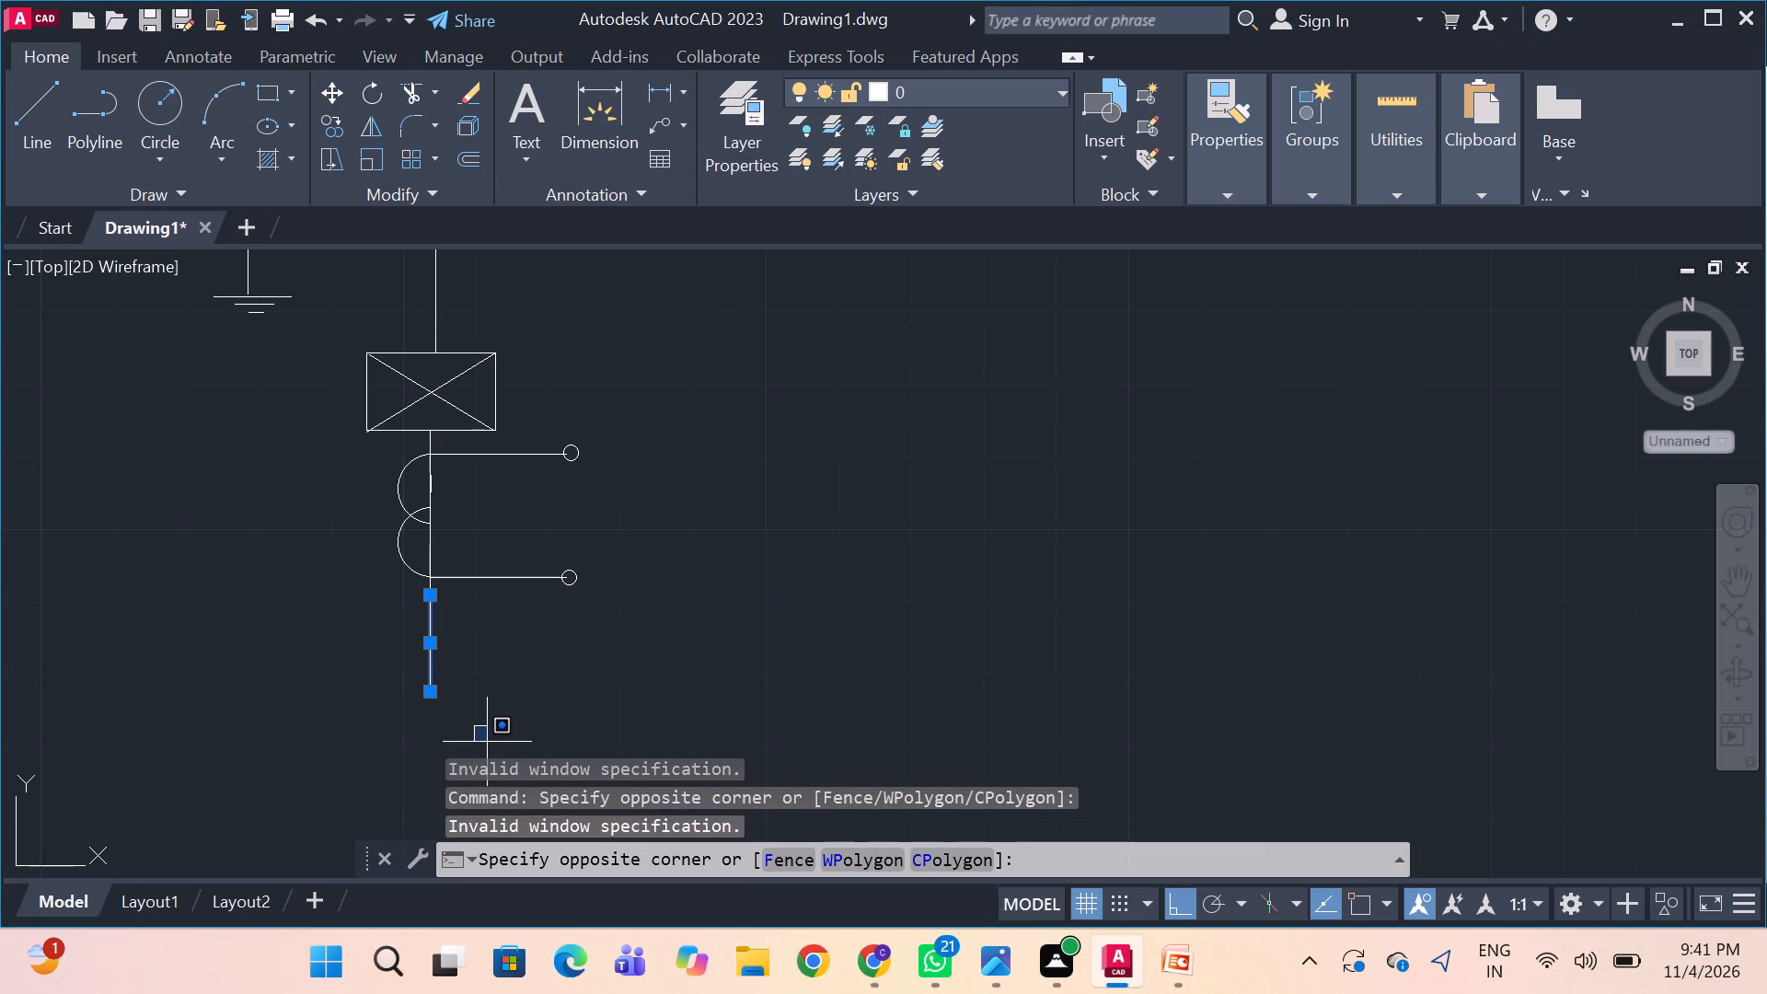
key("alt+Tab")
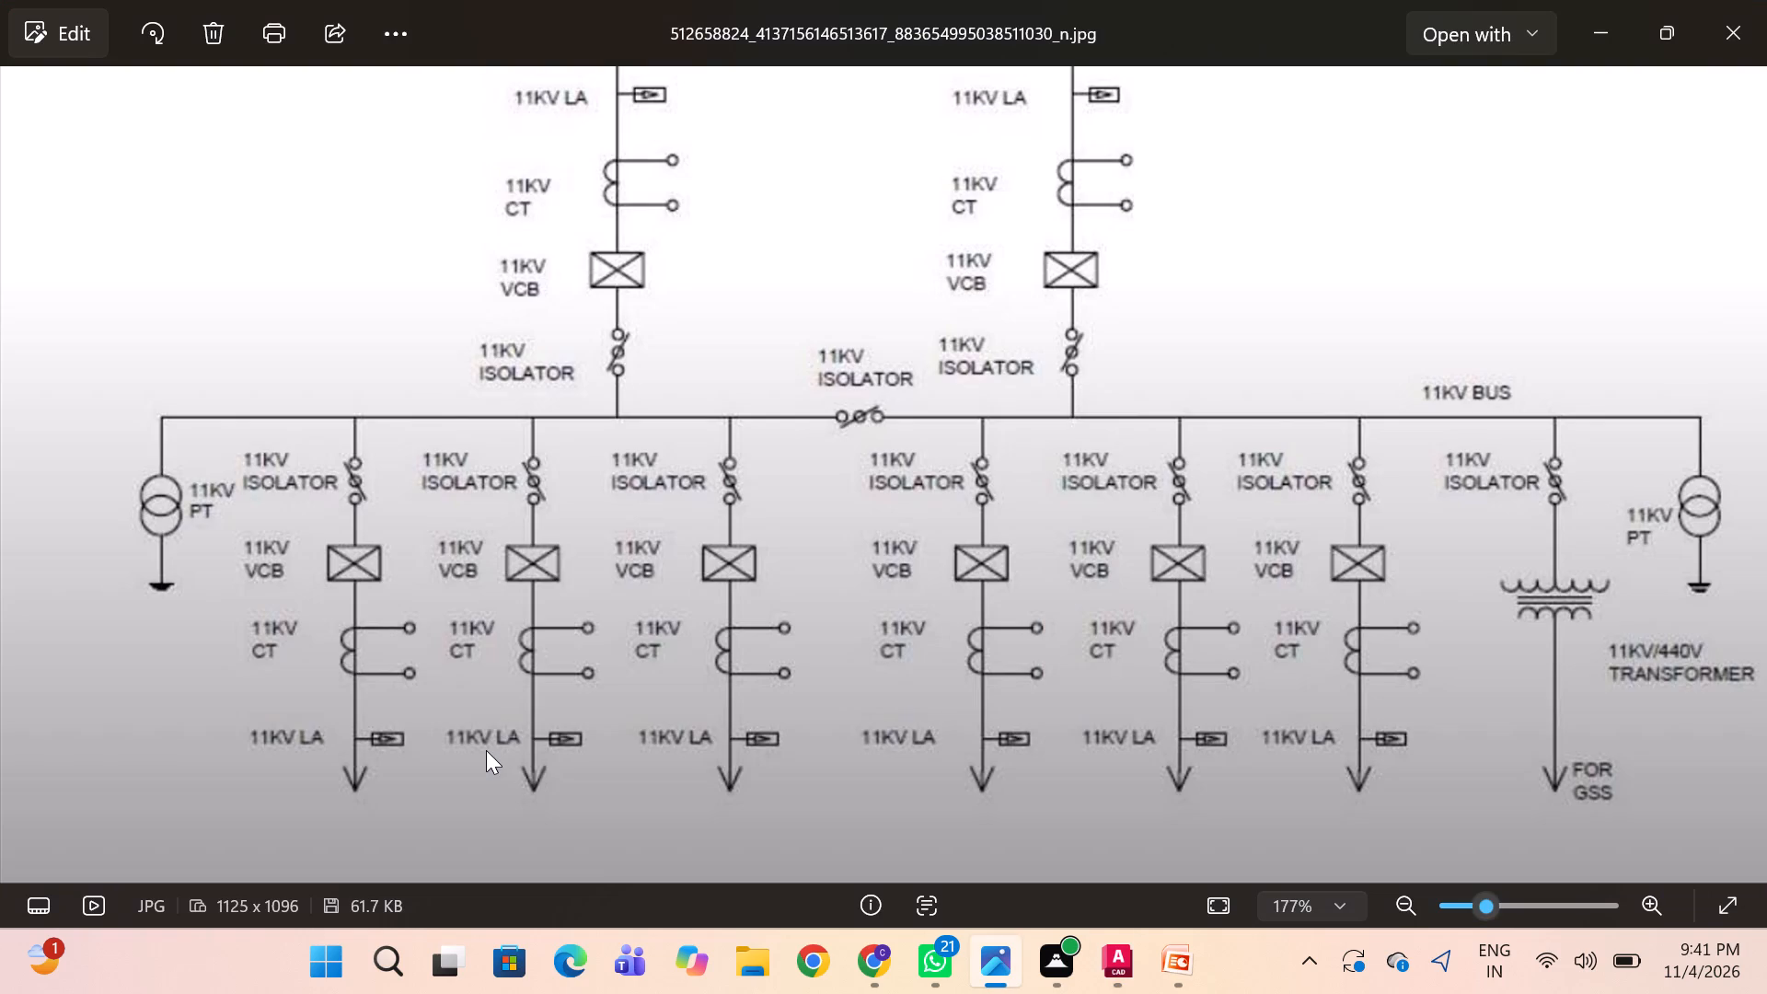
key("alt+Tab")
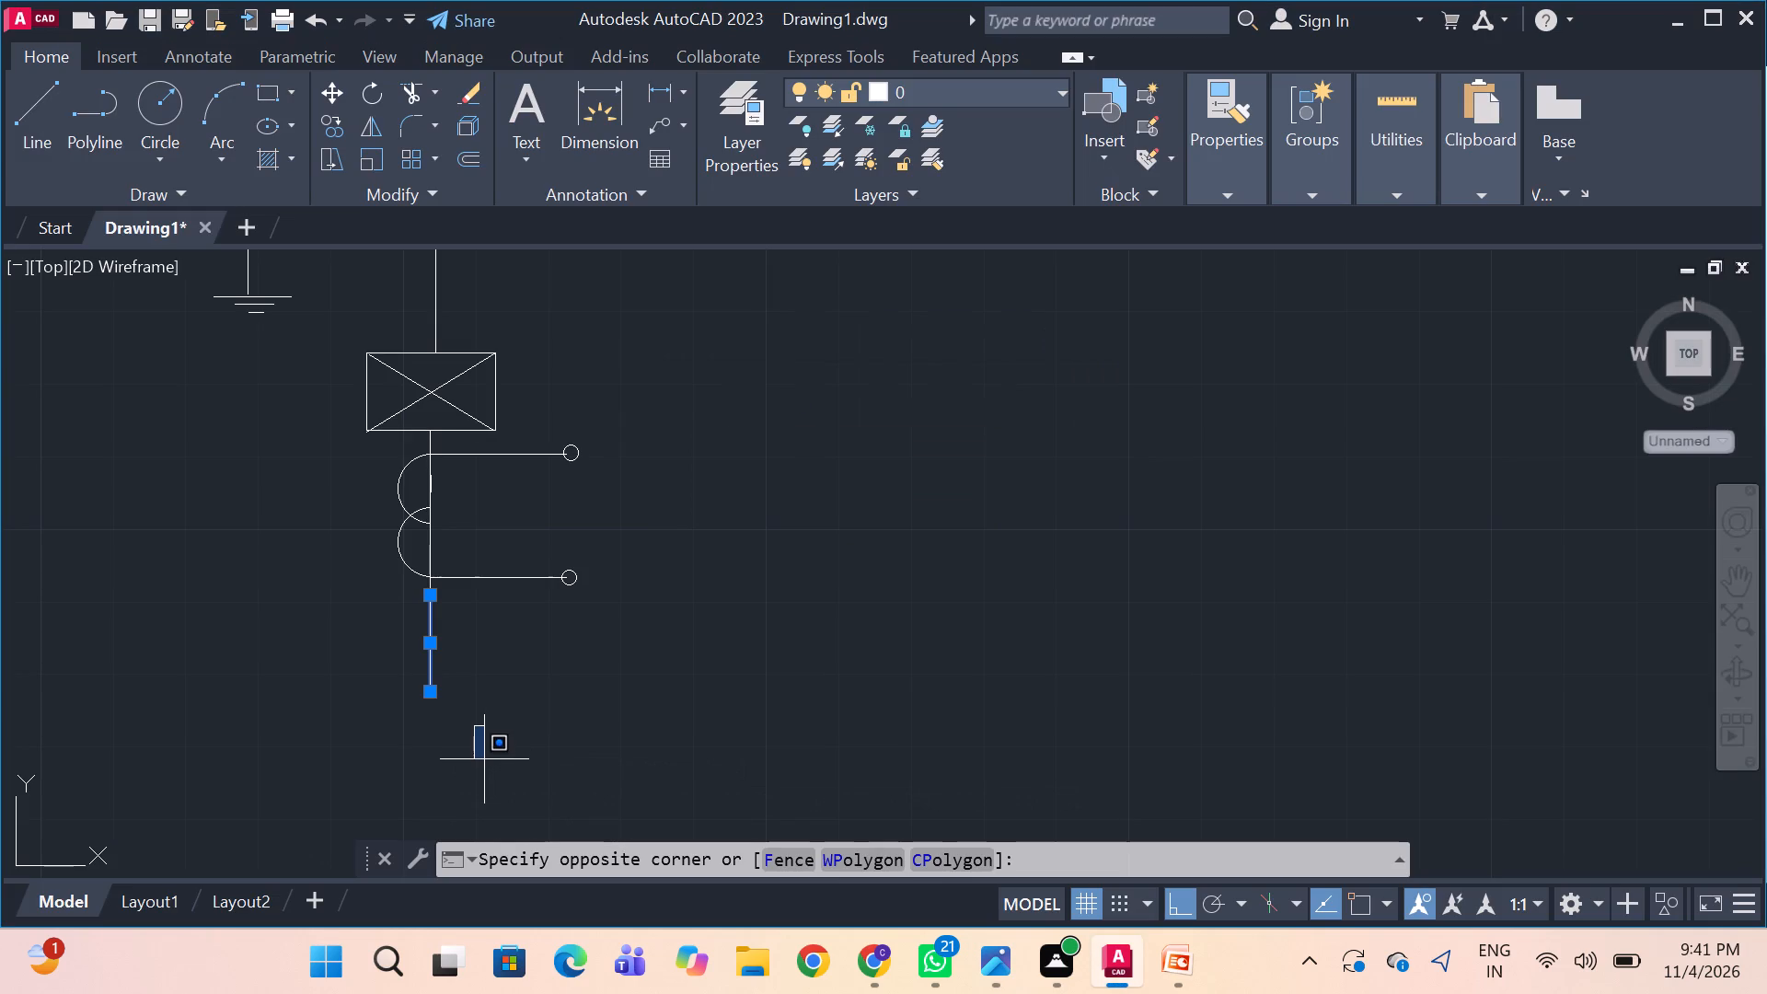
left_click(932, 671)
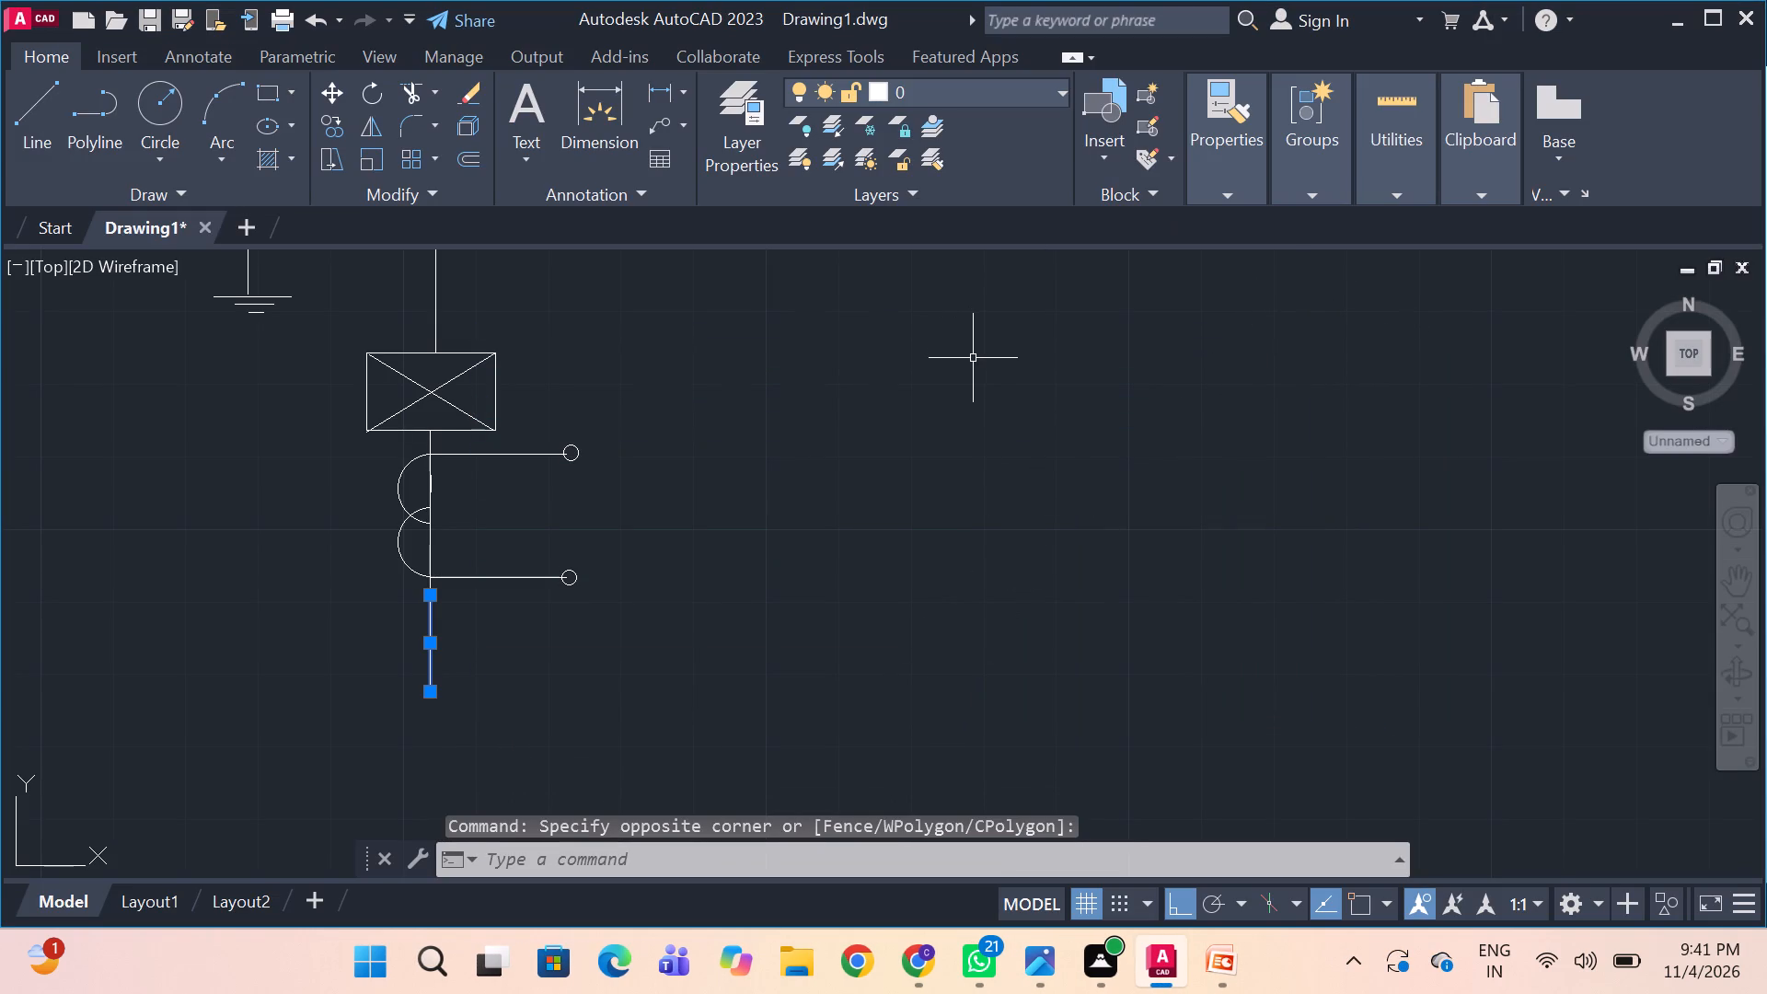
key("space")
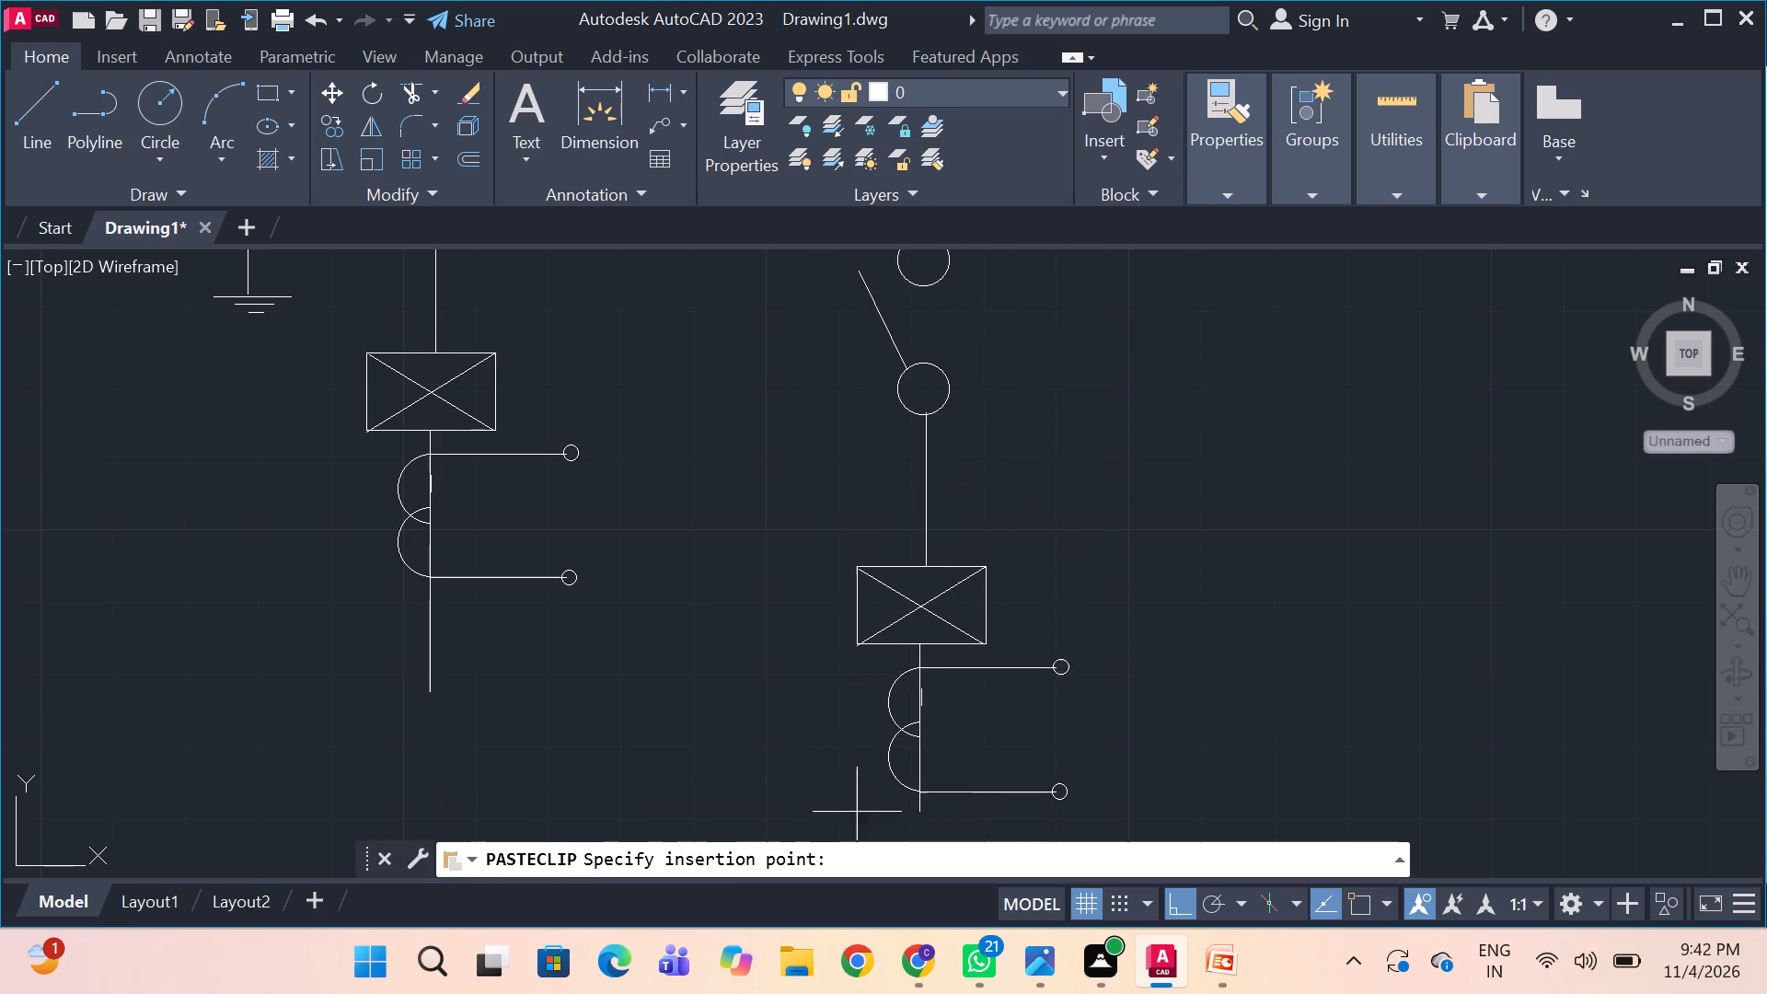
scroll(849, 796, "down", 1)
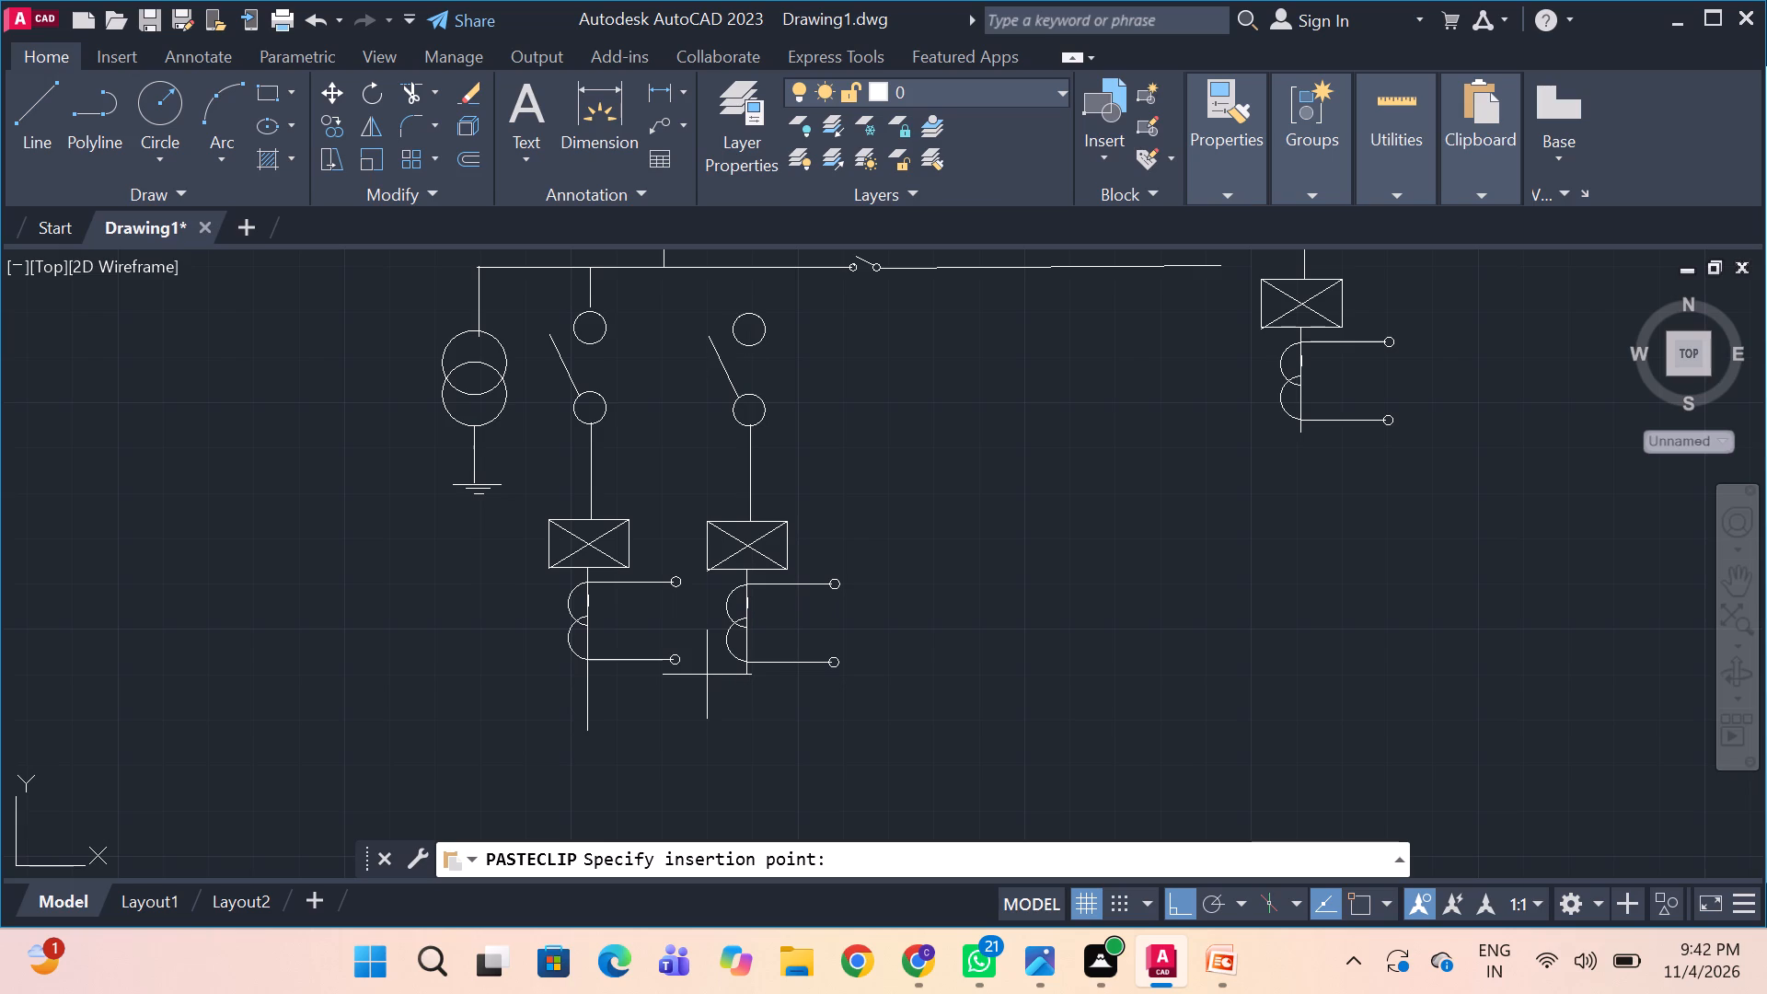
left_click(704, 665)
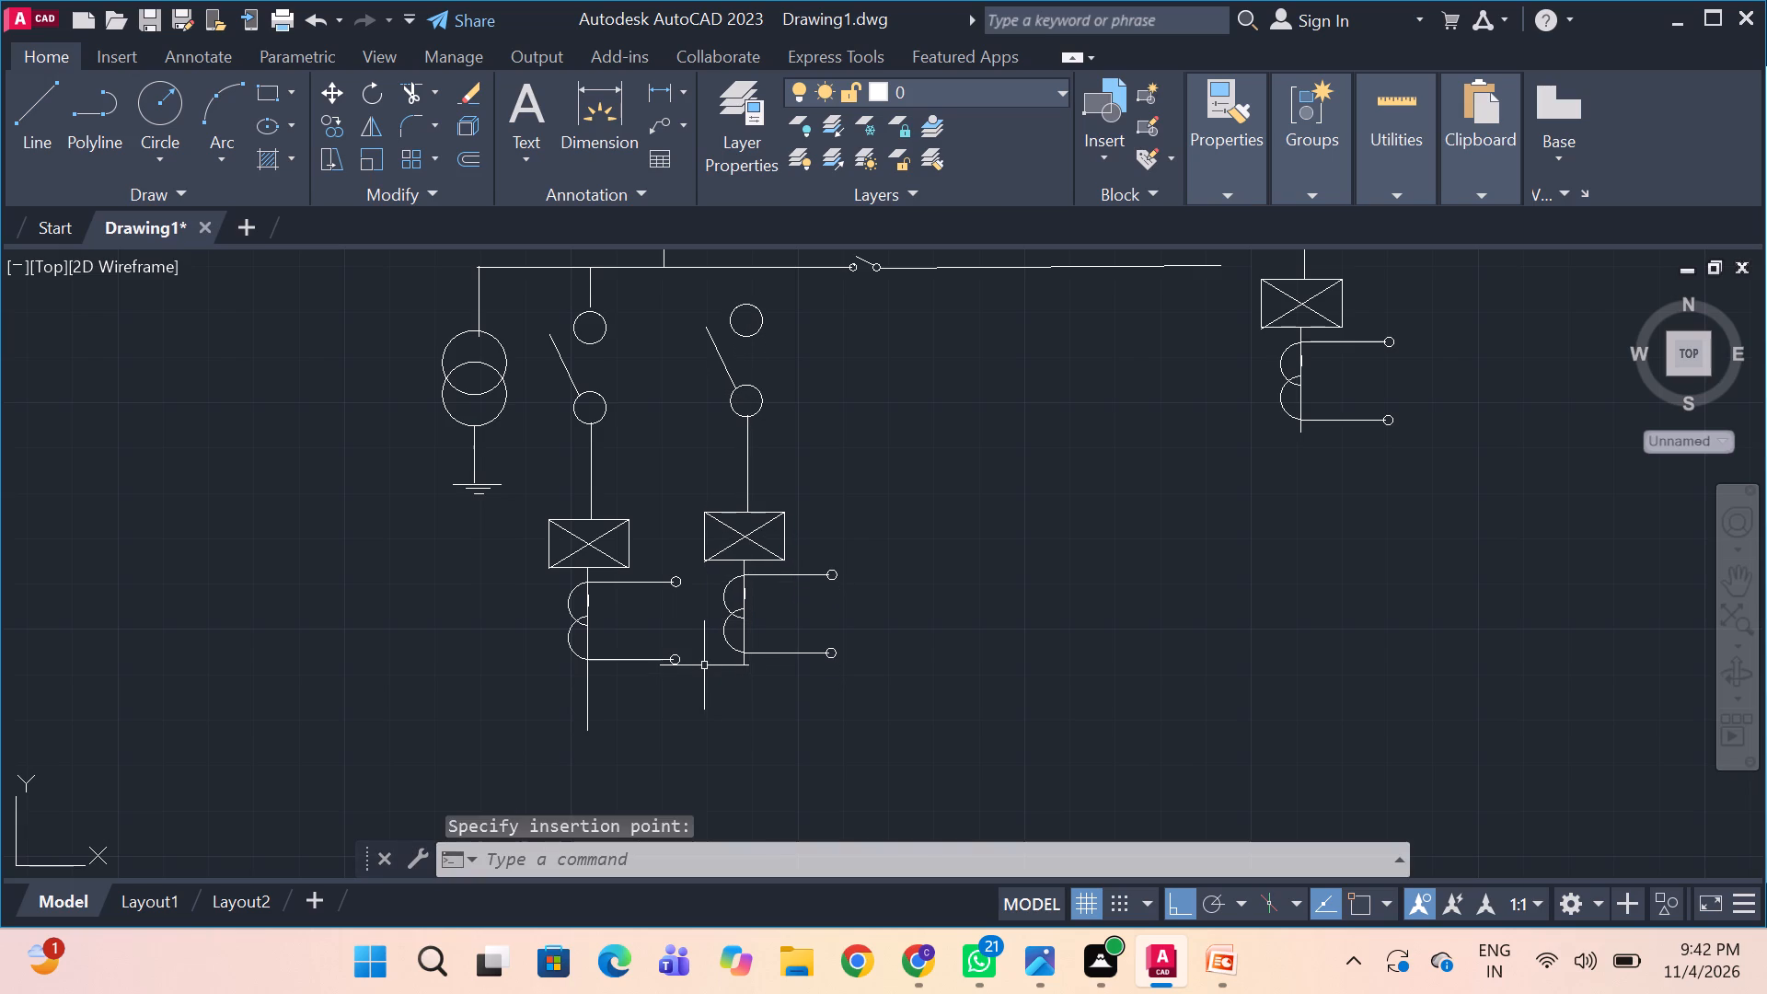
Draw a short horizontal line rightward from near the lower end of the first feeder, as the 11KV LA connection in the reference.
key("alt+Tab")
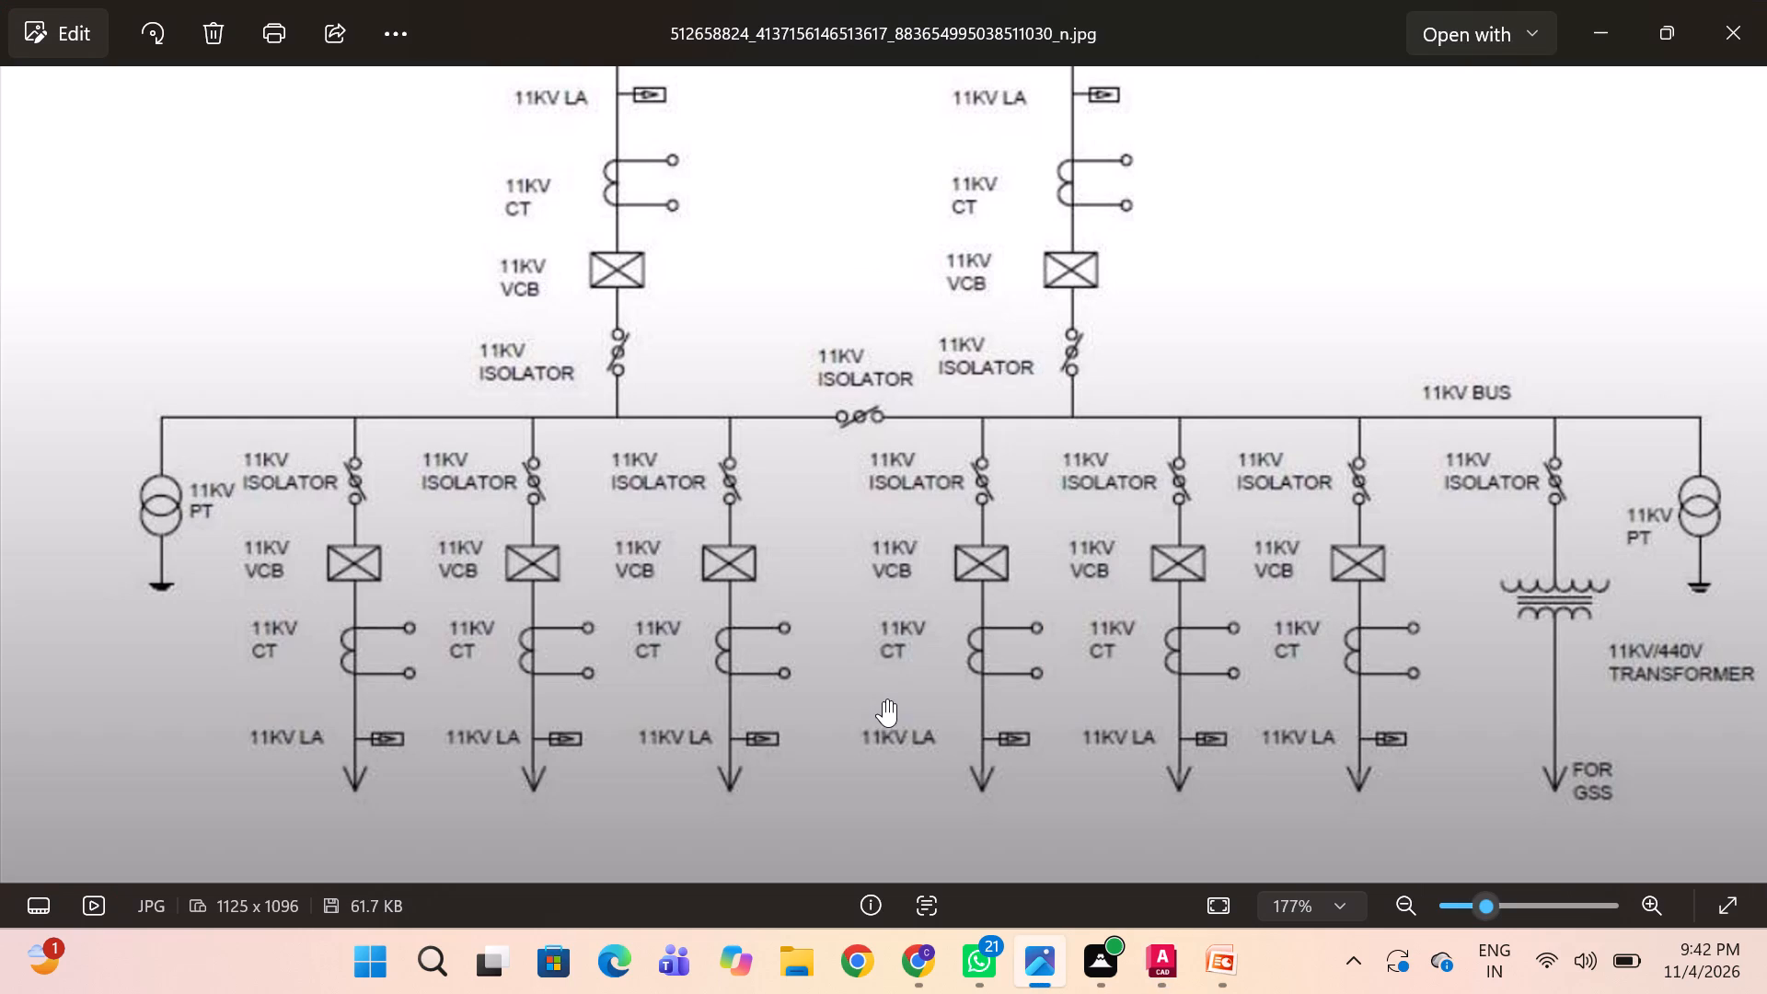
key("alt+Tab")
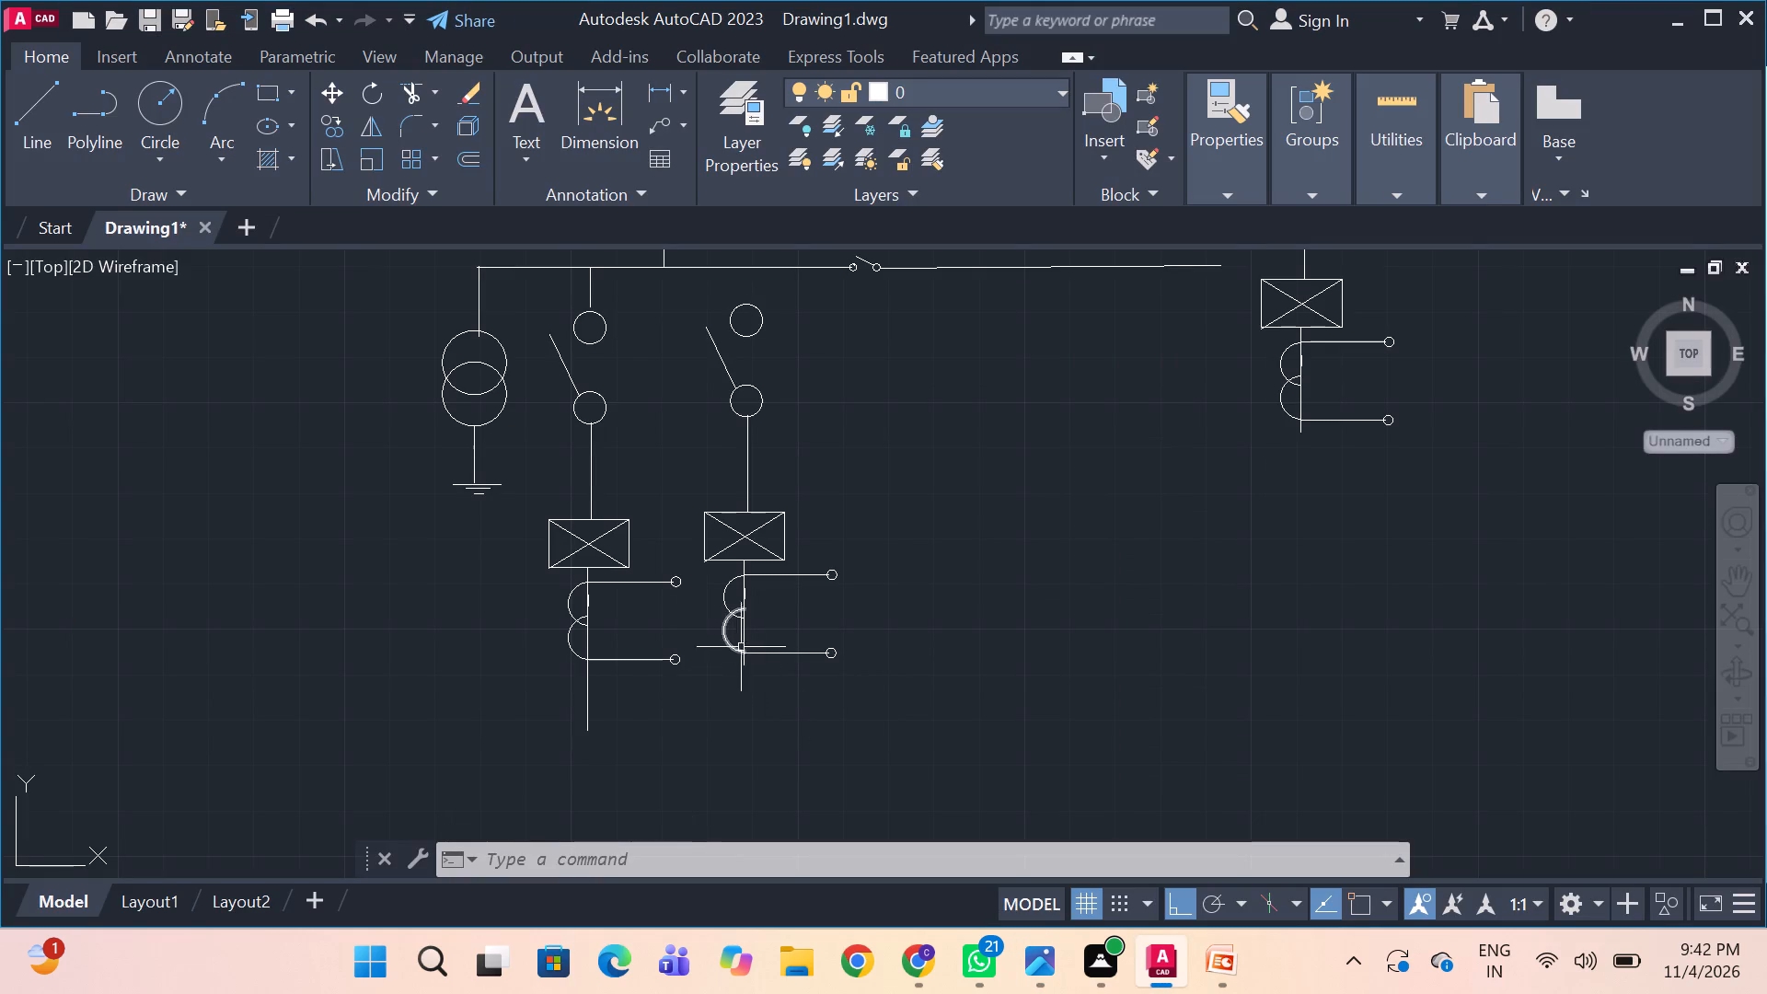
key("l")
key("space")
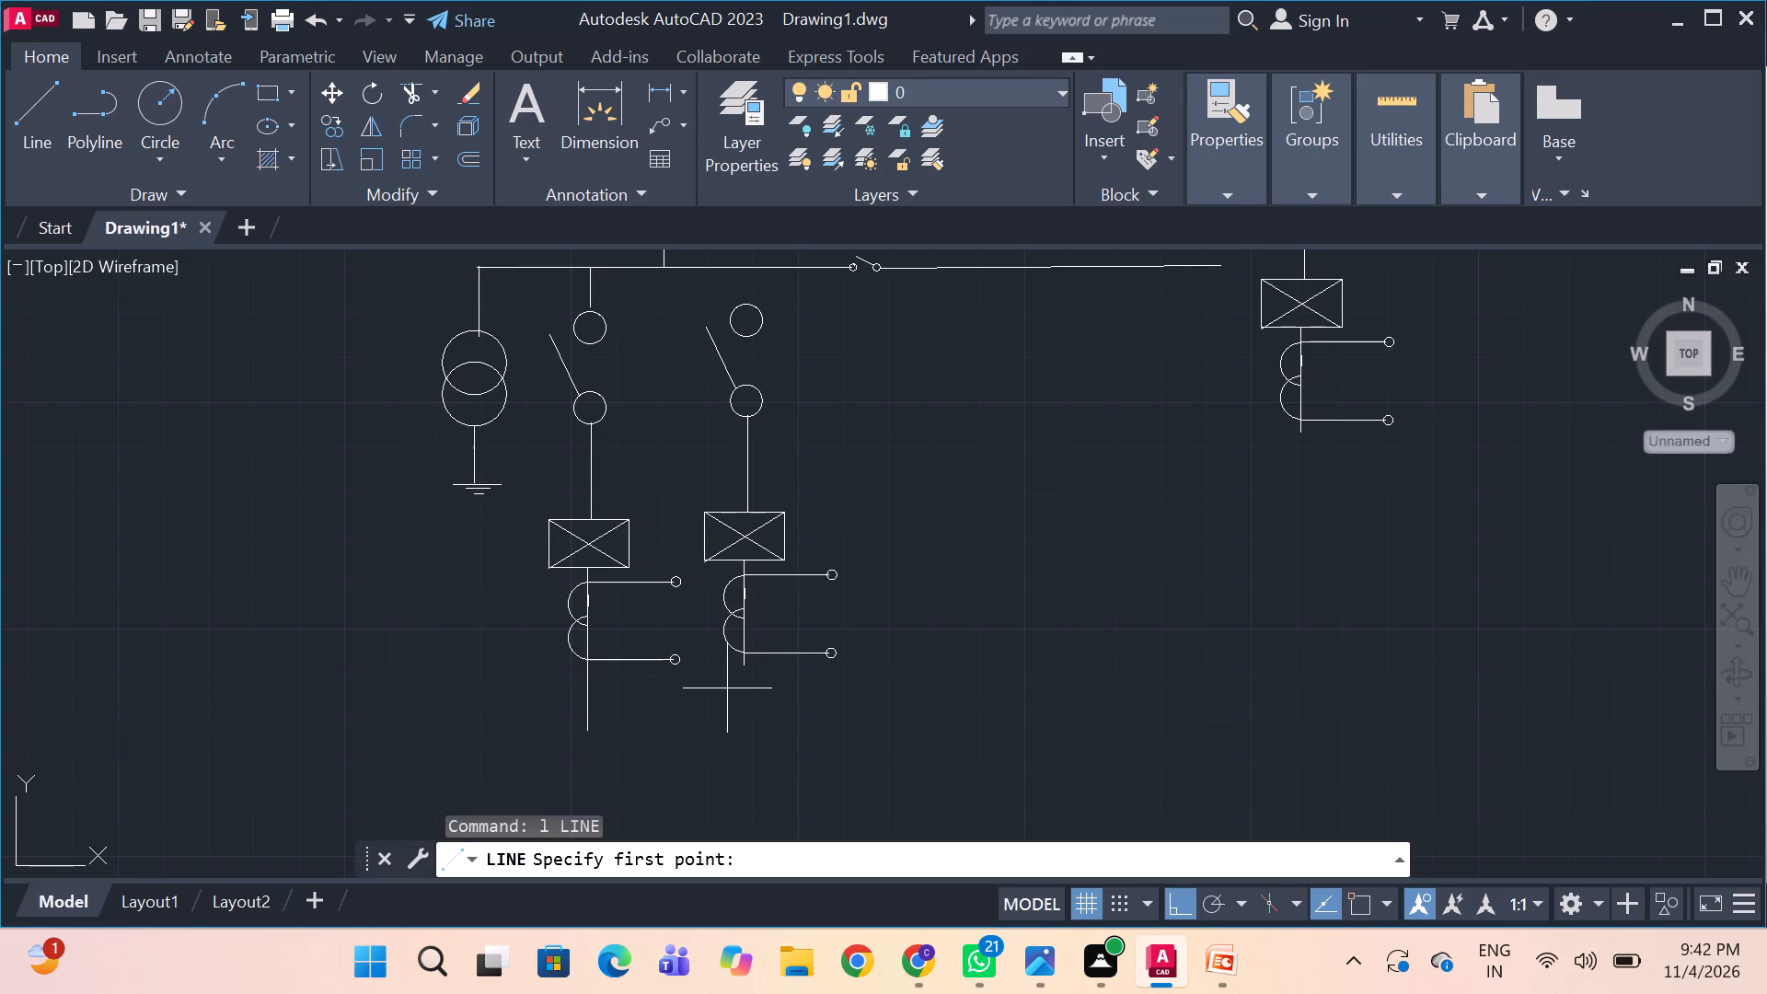
key("alt+Tab")
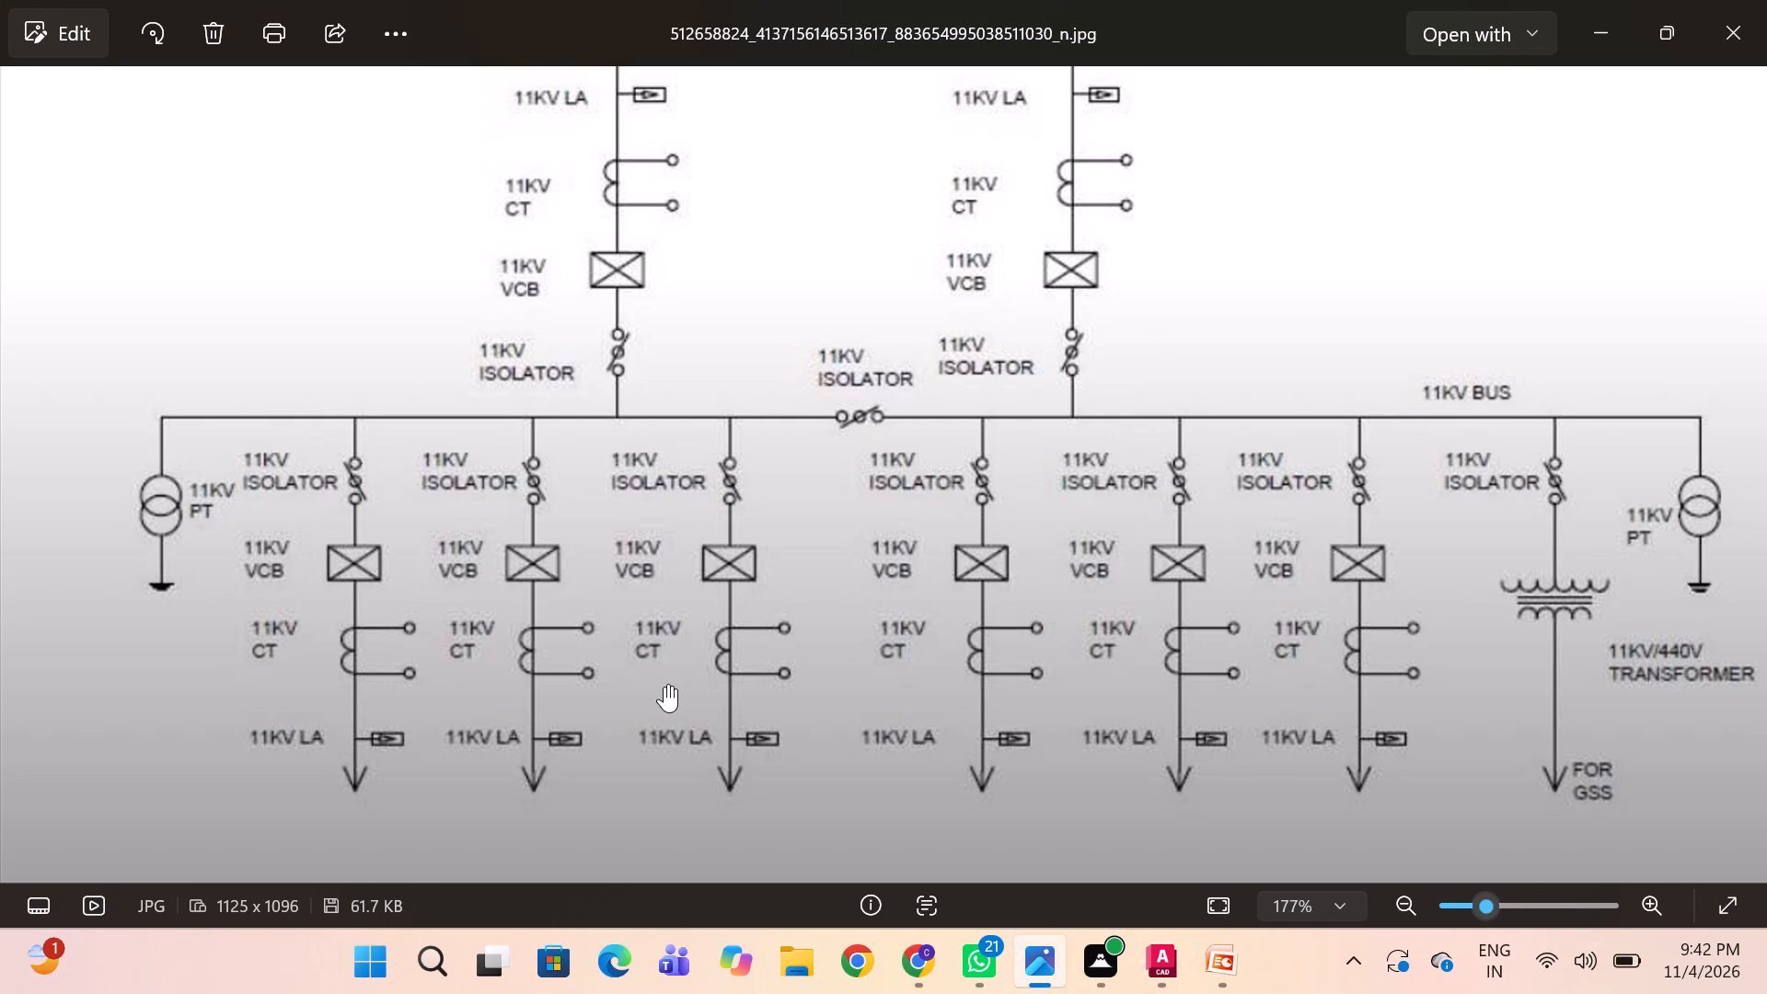
key("alt+Tab")
middle_click_drag(641, 686, 676, 595)
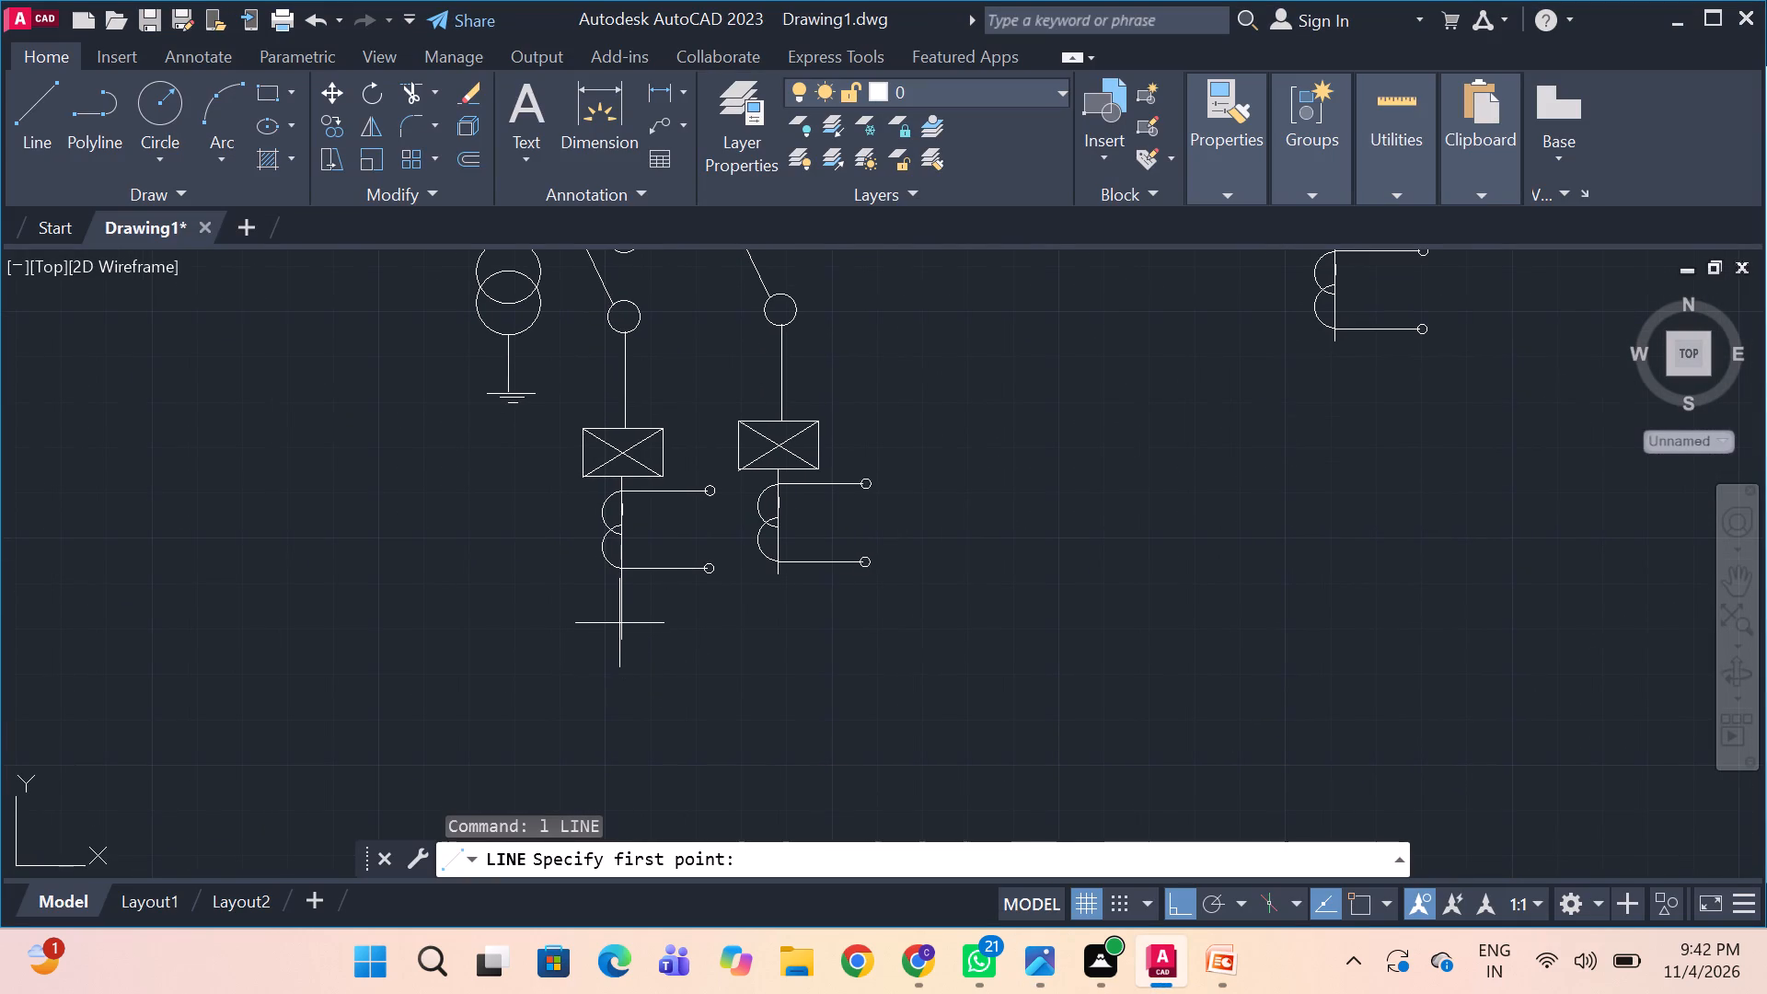
left_click_drag(622, 621, 643, 621)
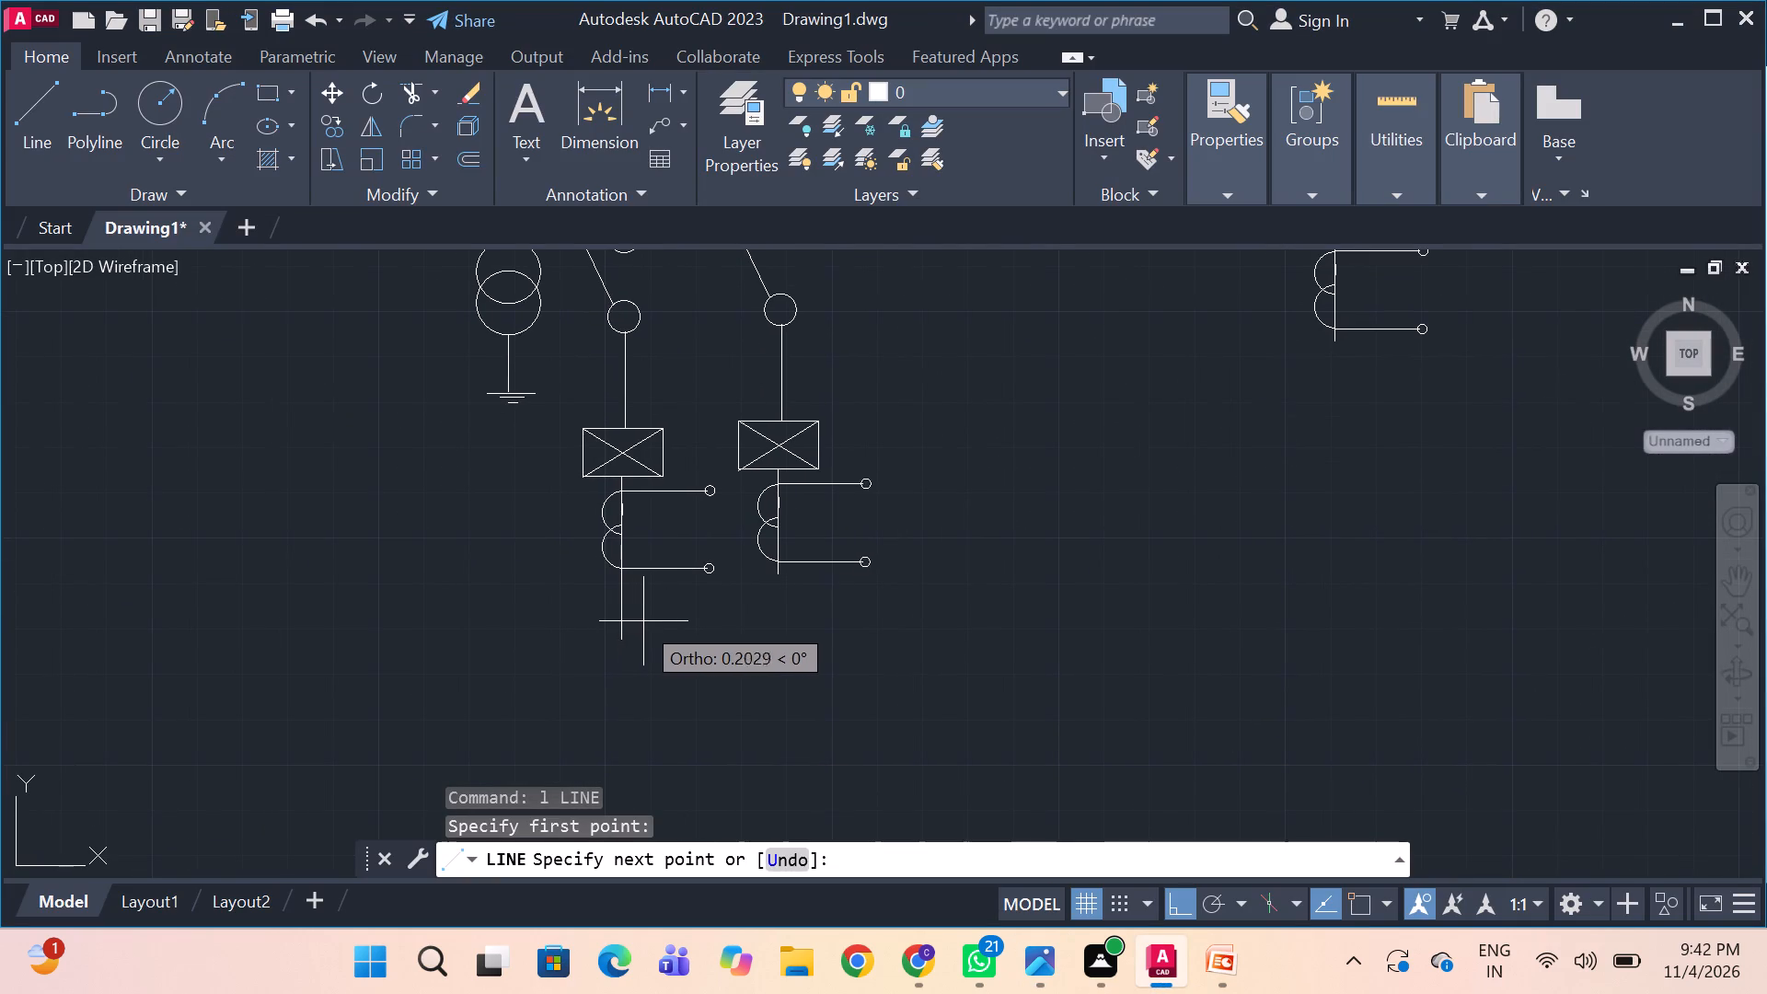
left_click_drag(643, 621, 668, 621)
left_click(668, 621)
key("space")
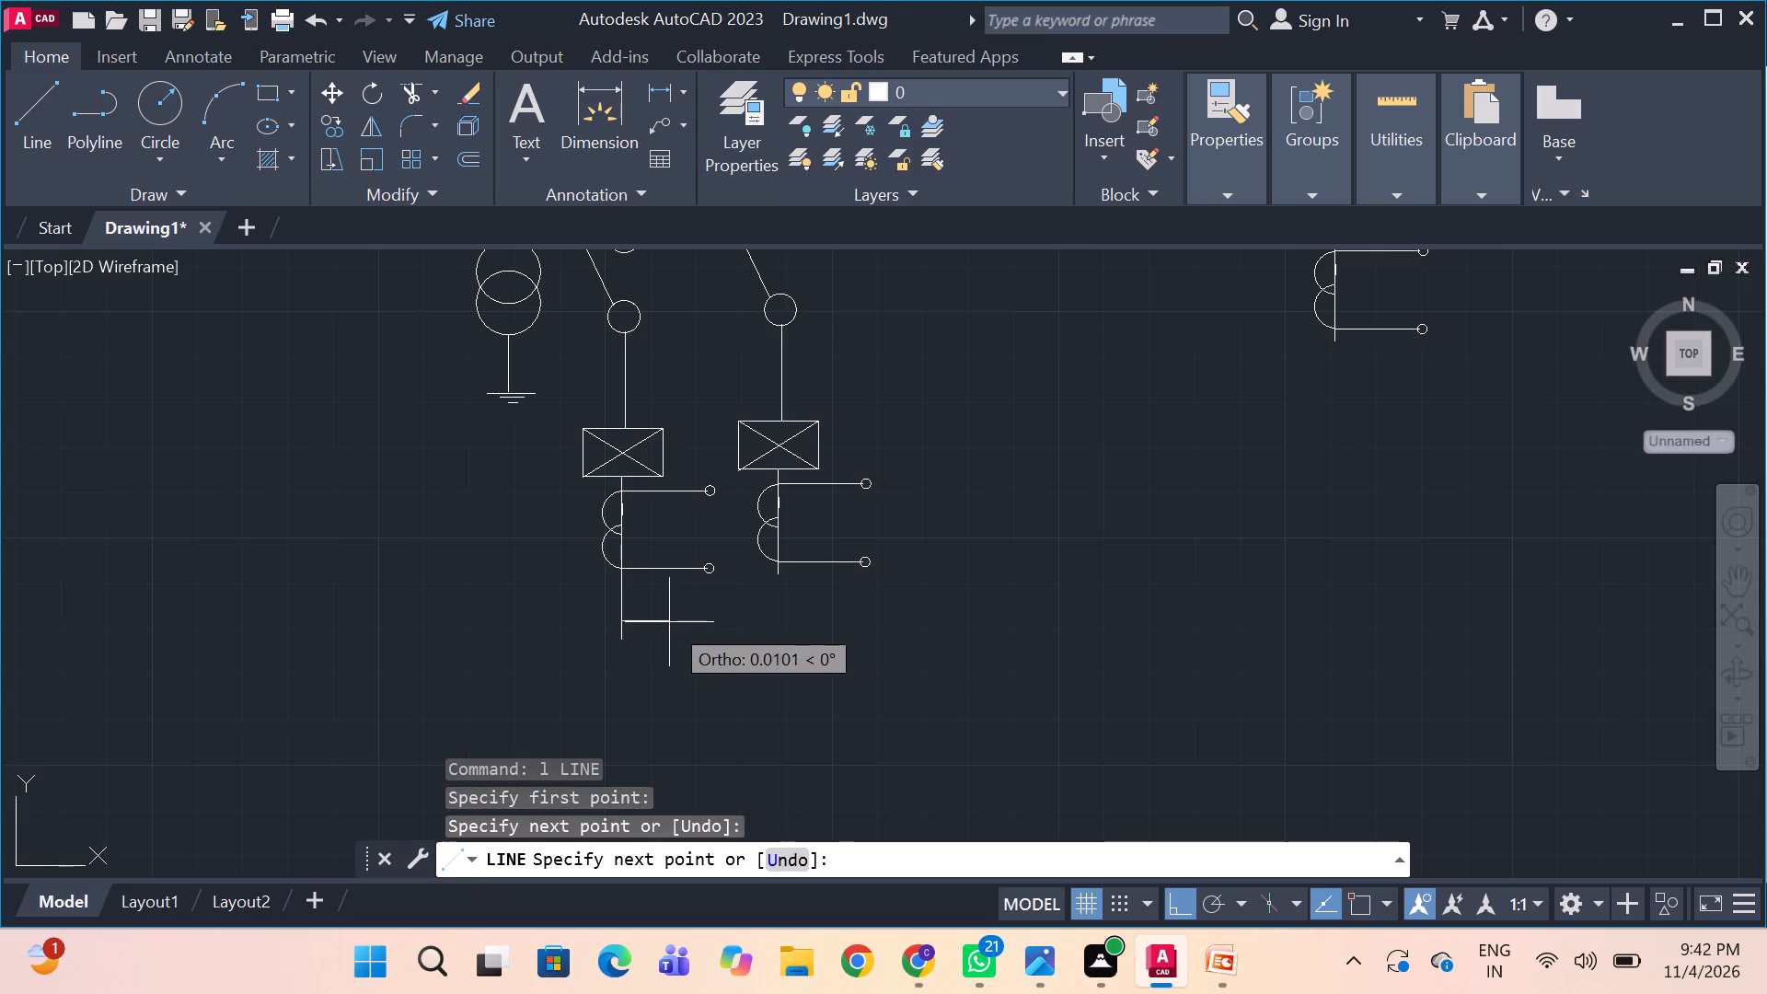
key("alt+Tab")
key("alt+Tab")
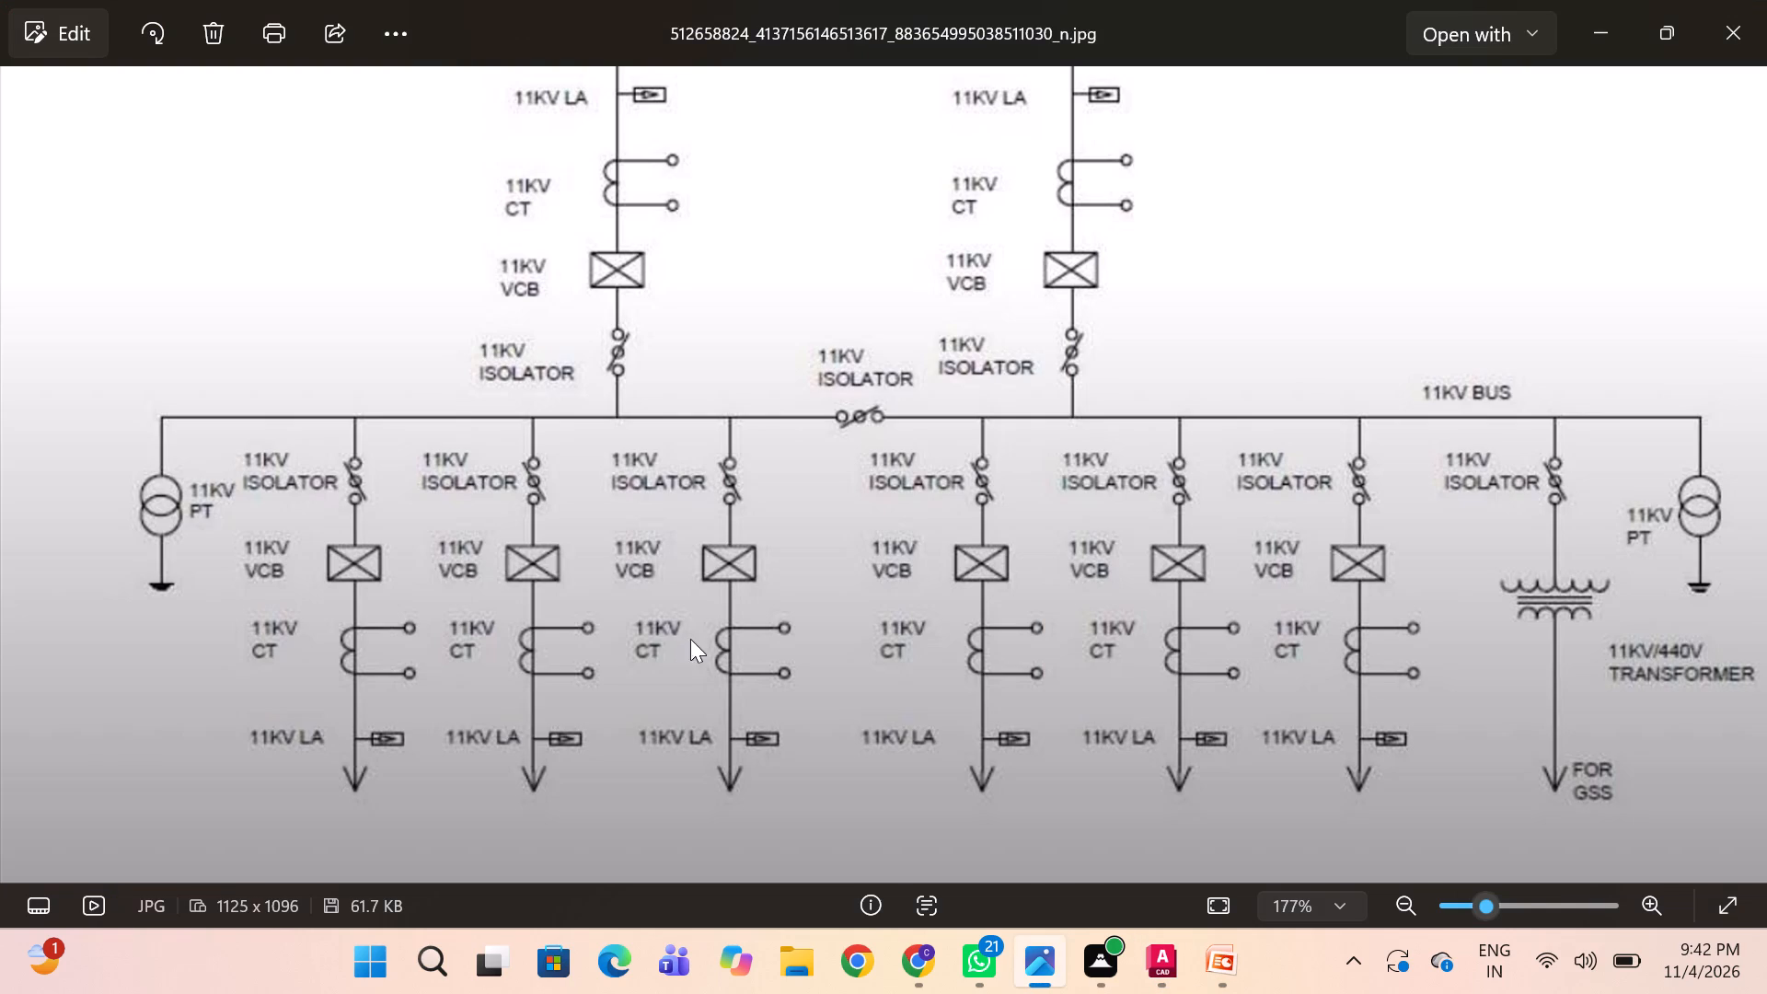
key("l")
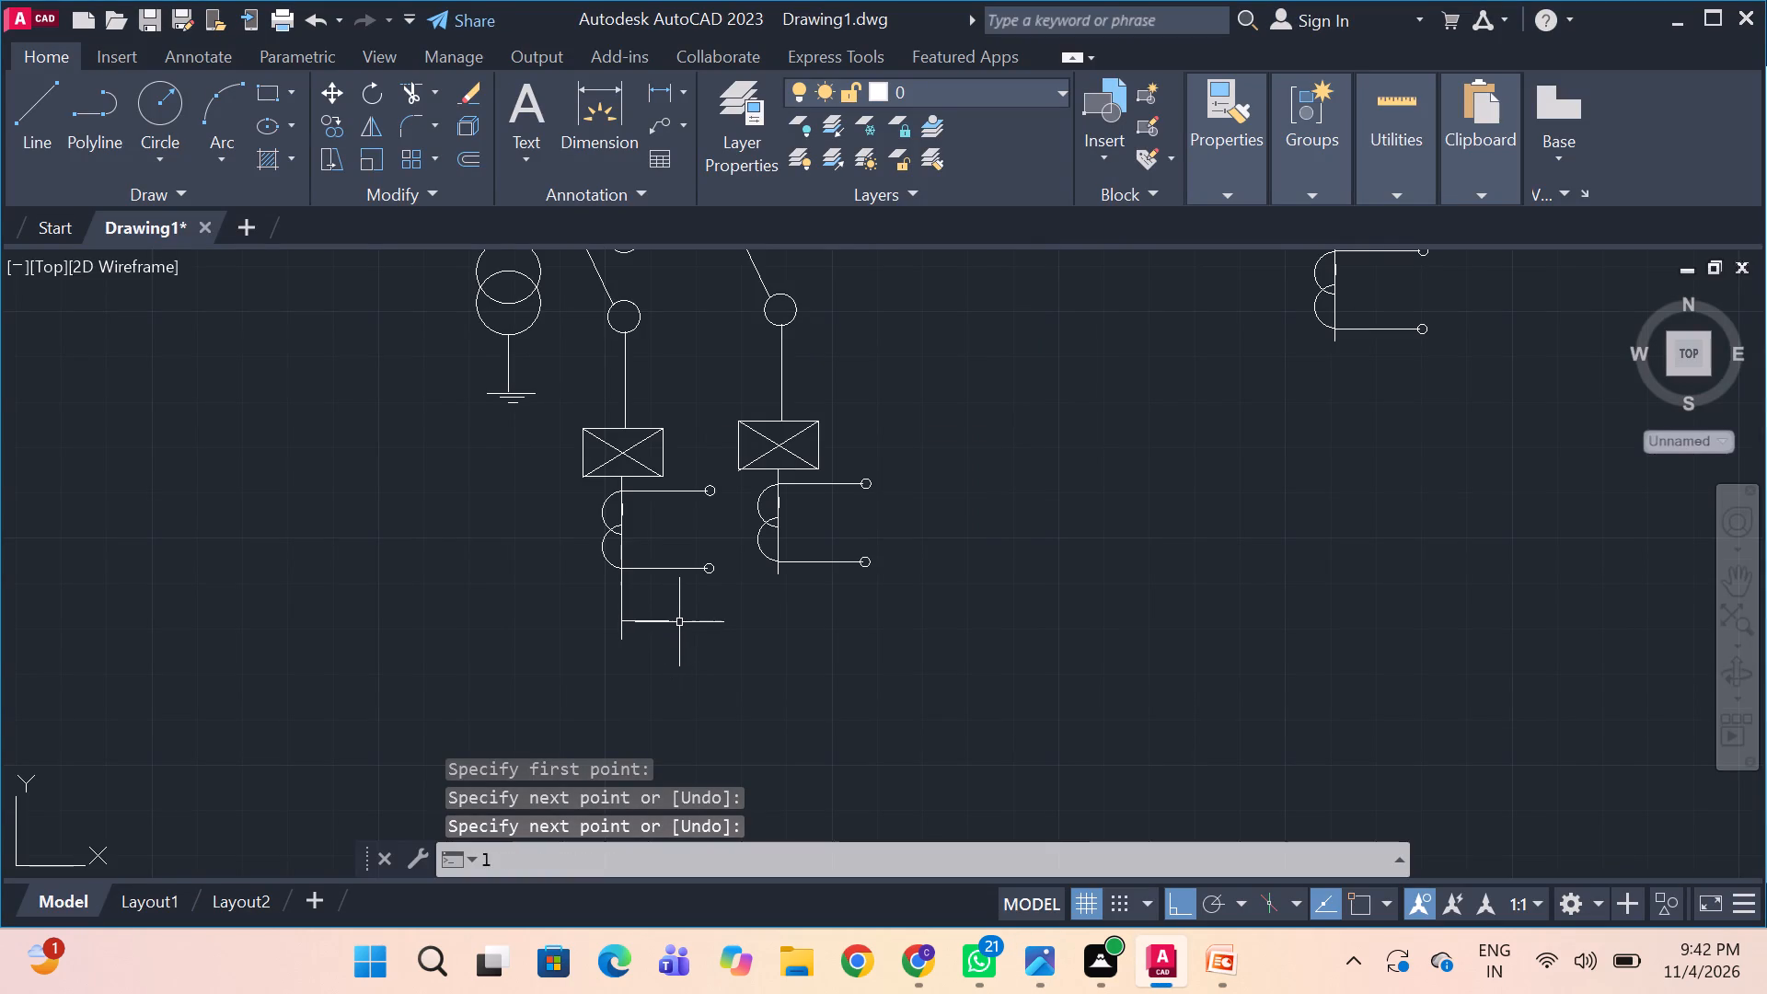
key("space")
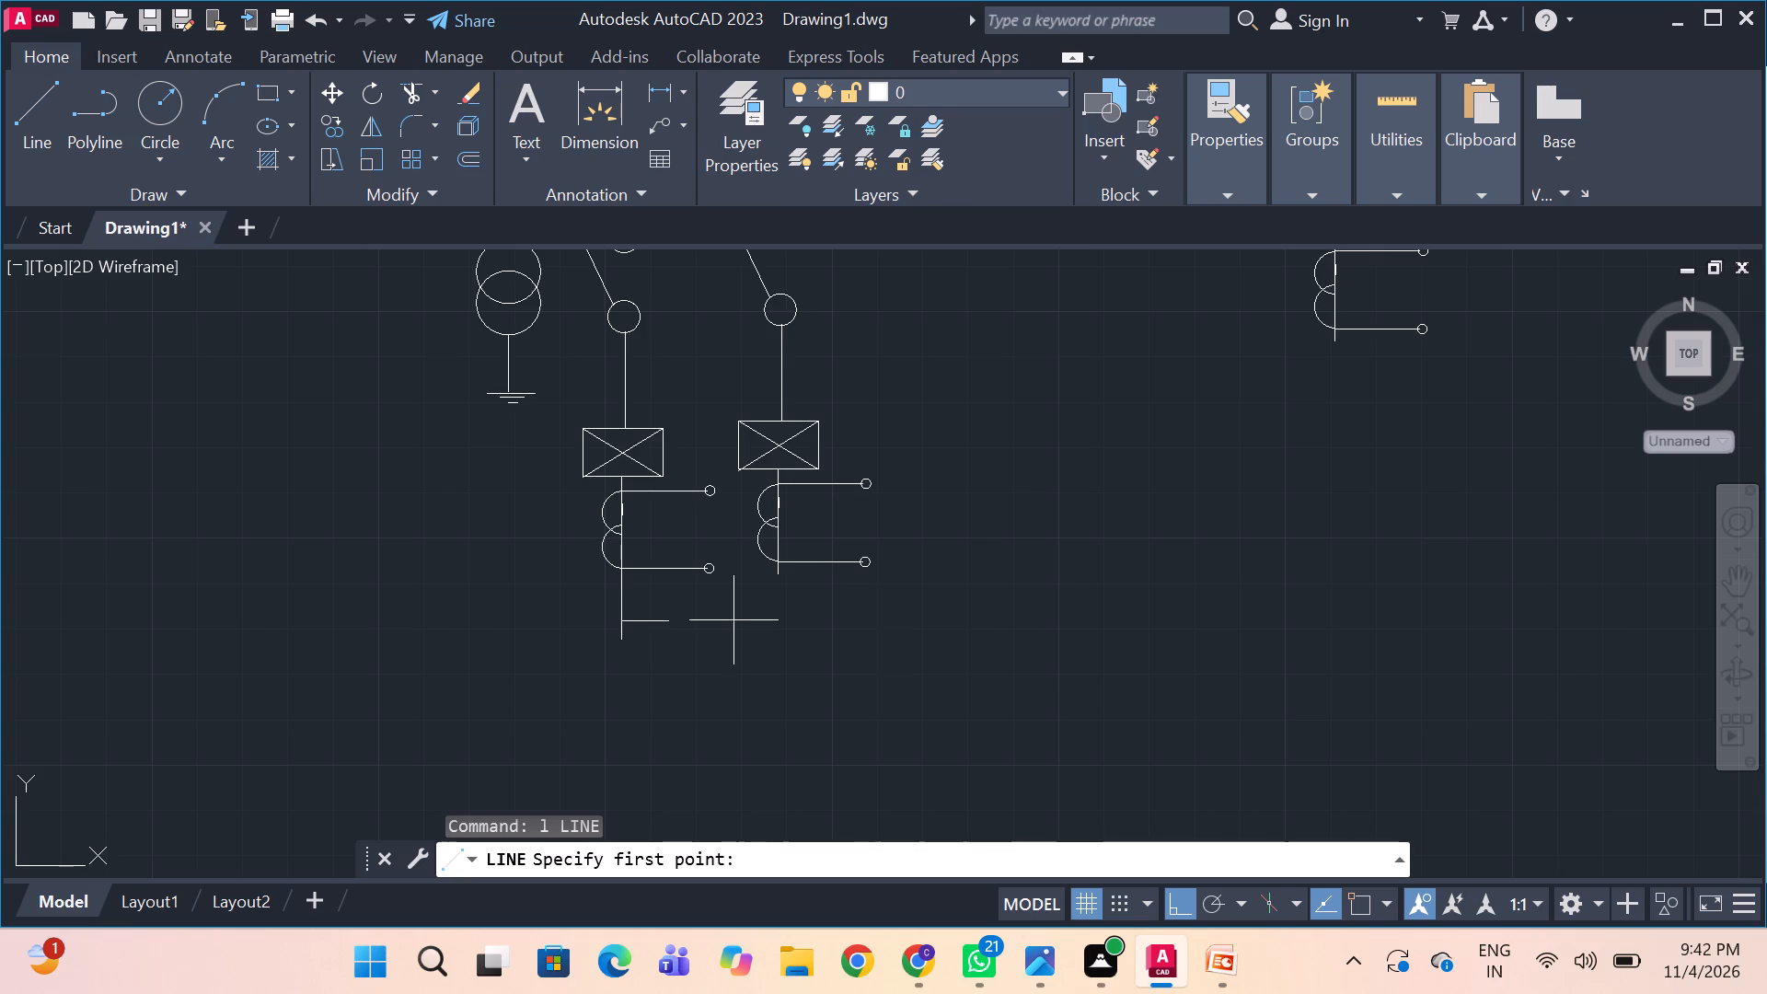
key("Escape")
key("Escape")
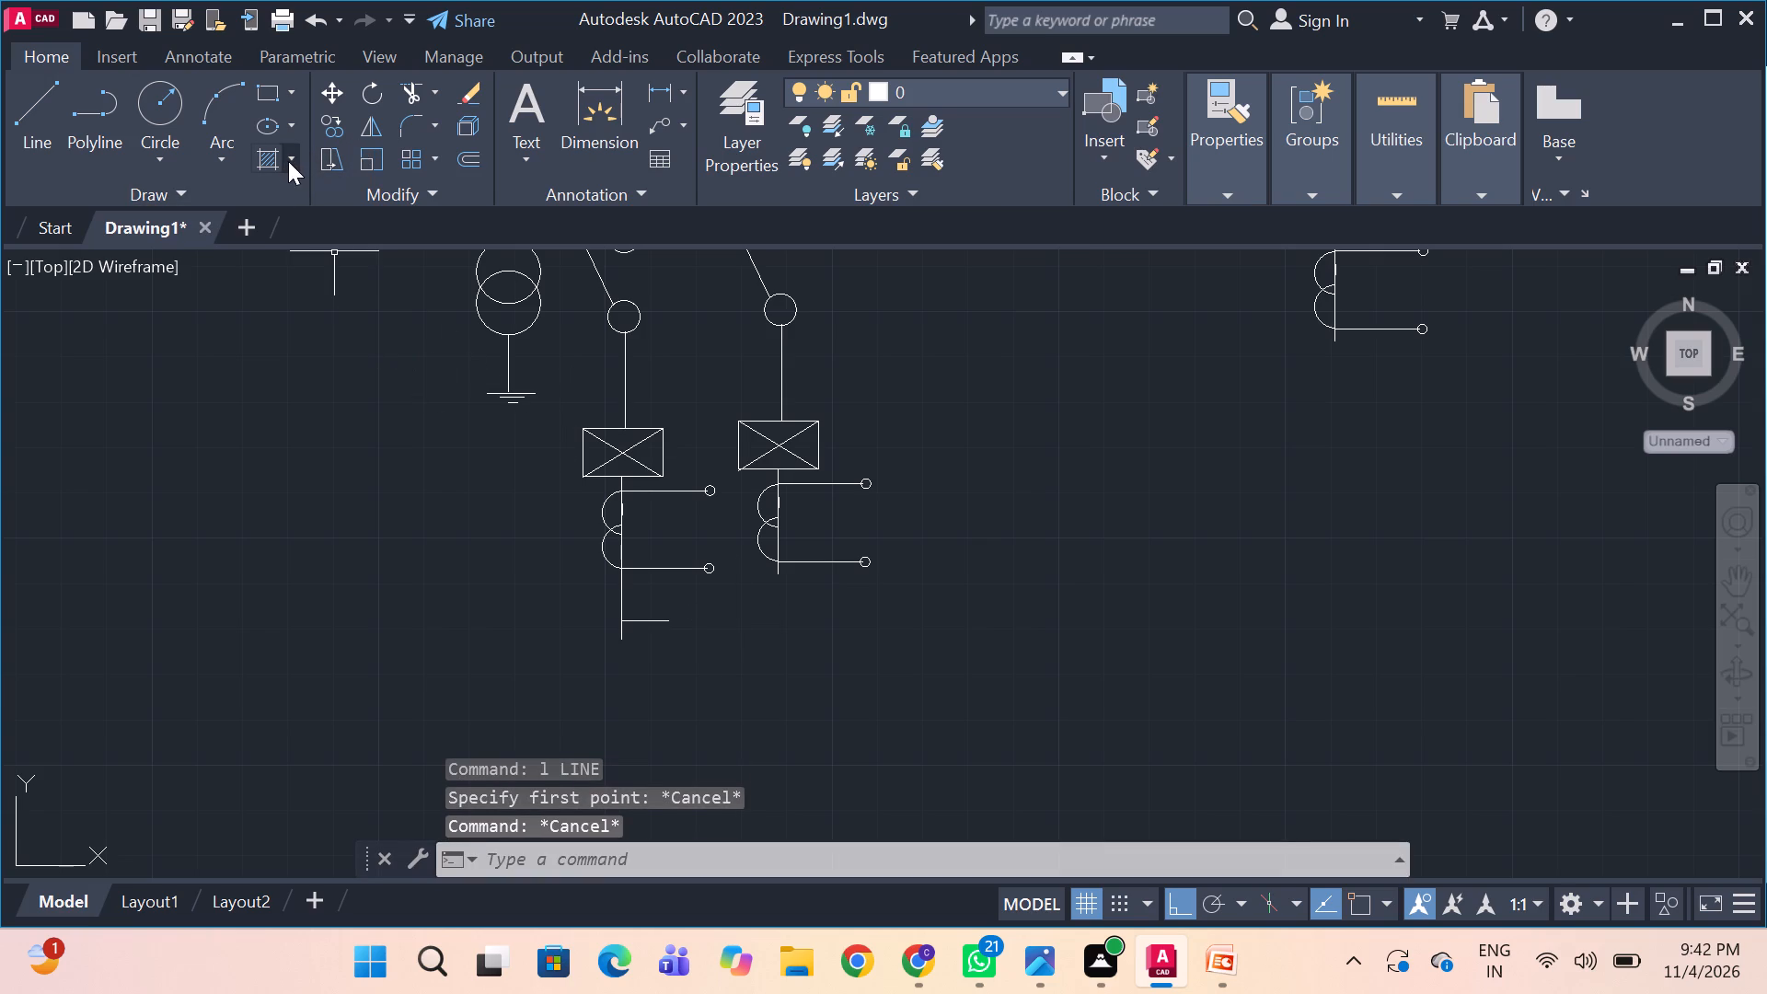
Search the available commands for "train".
type("tr")
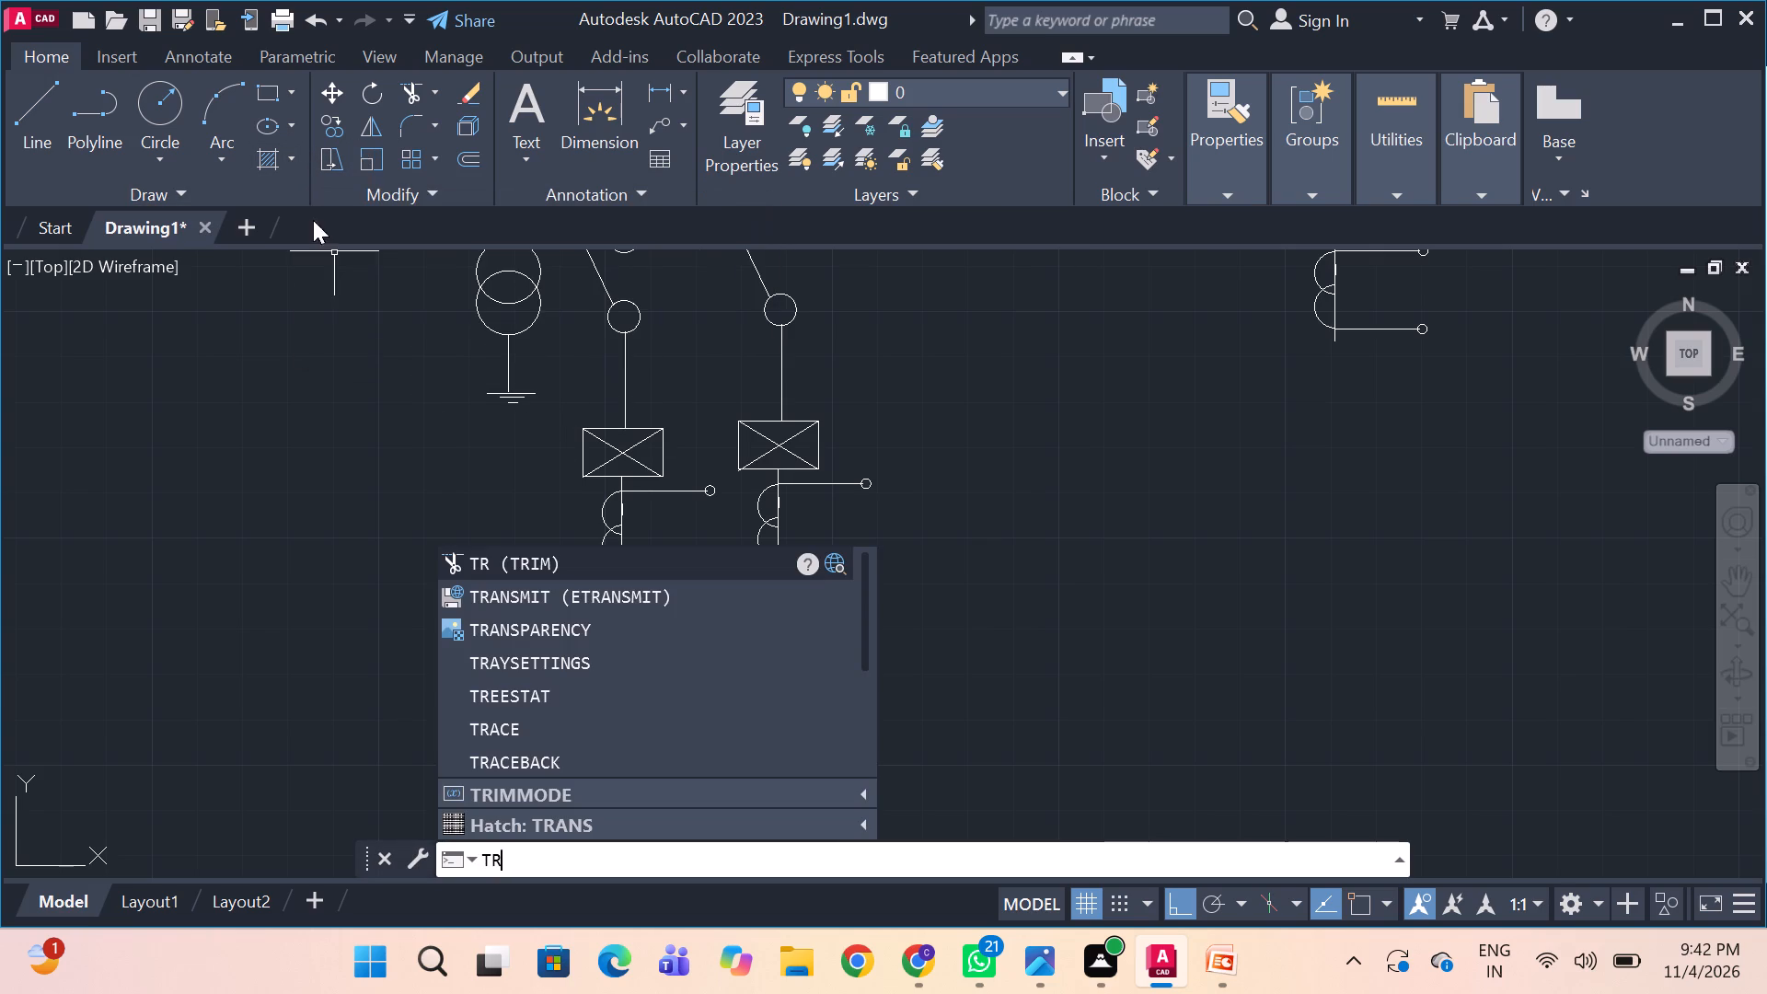
key("a")
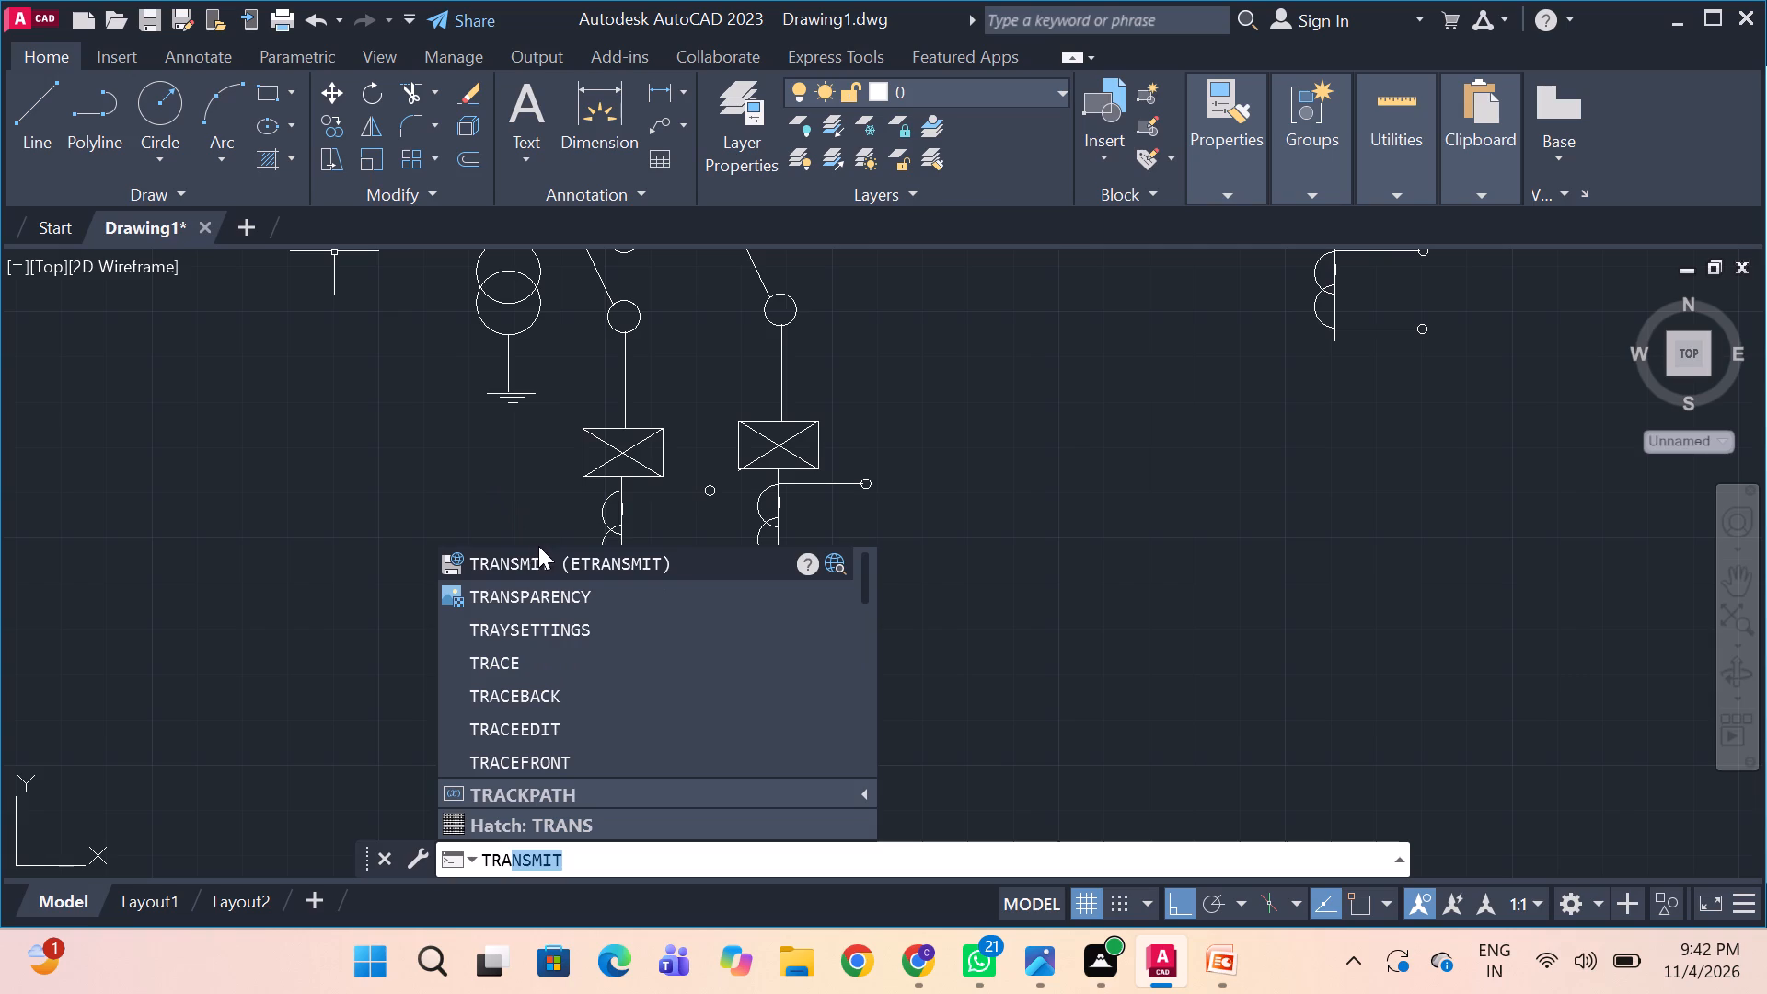
key("i")
key("n")
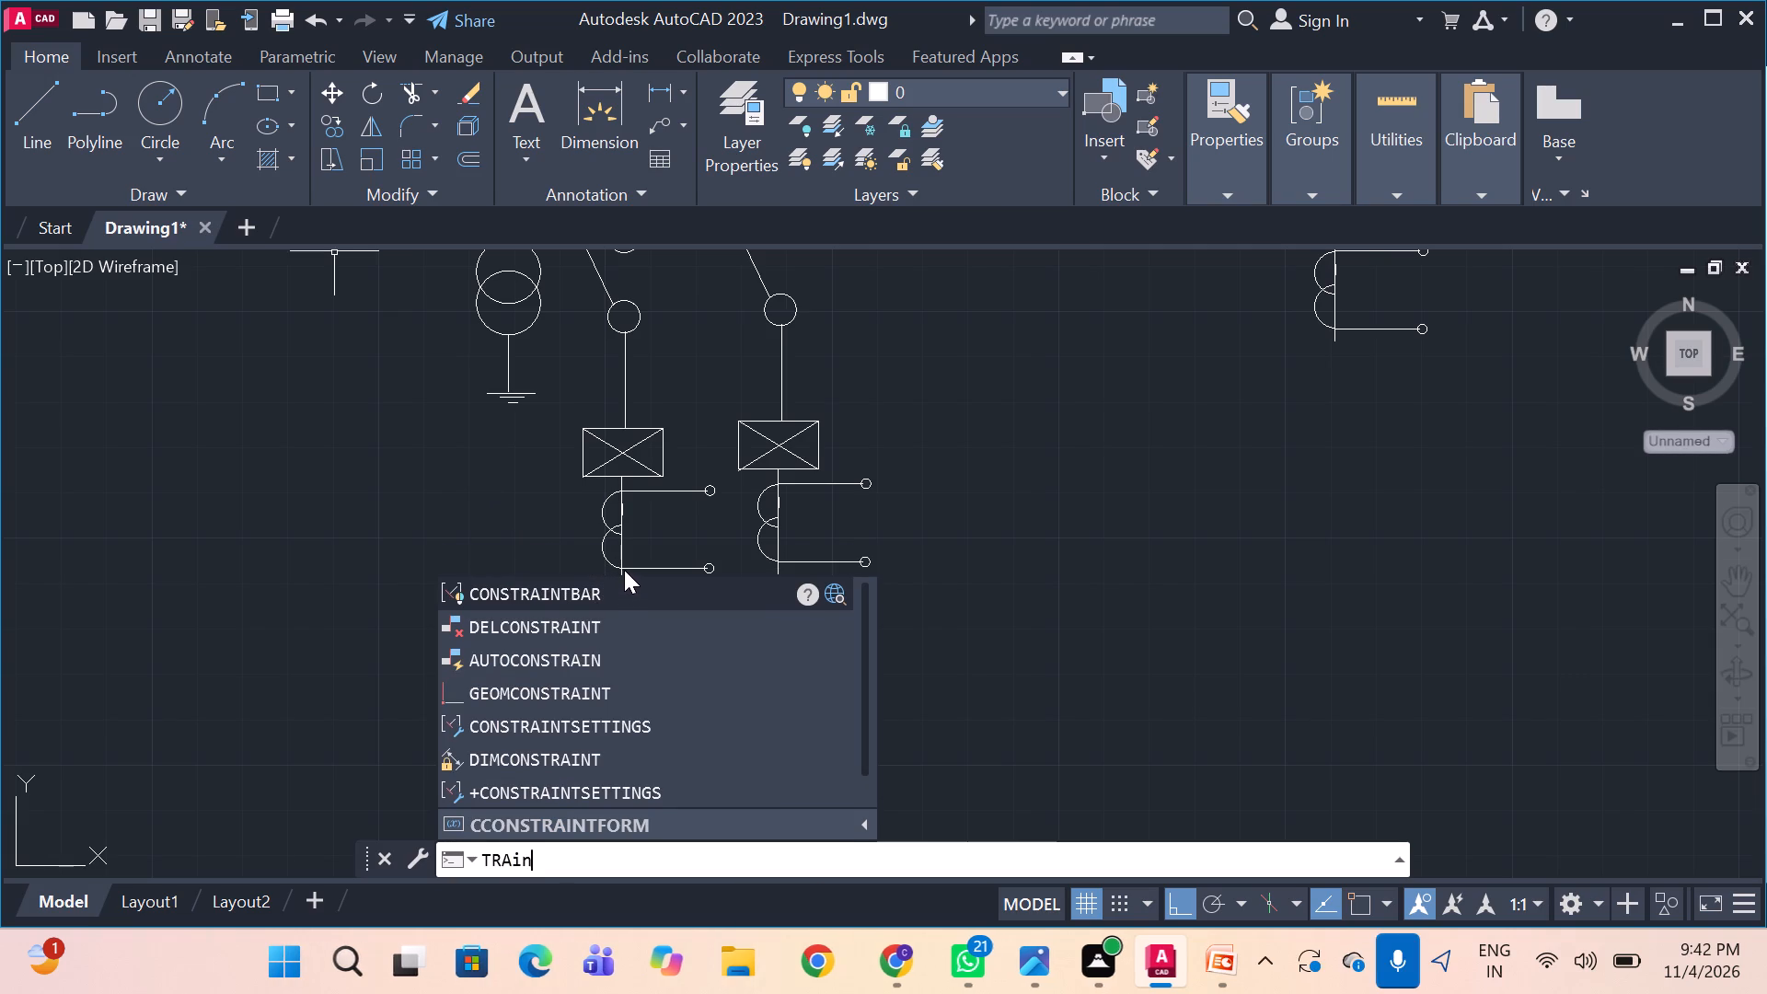
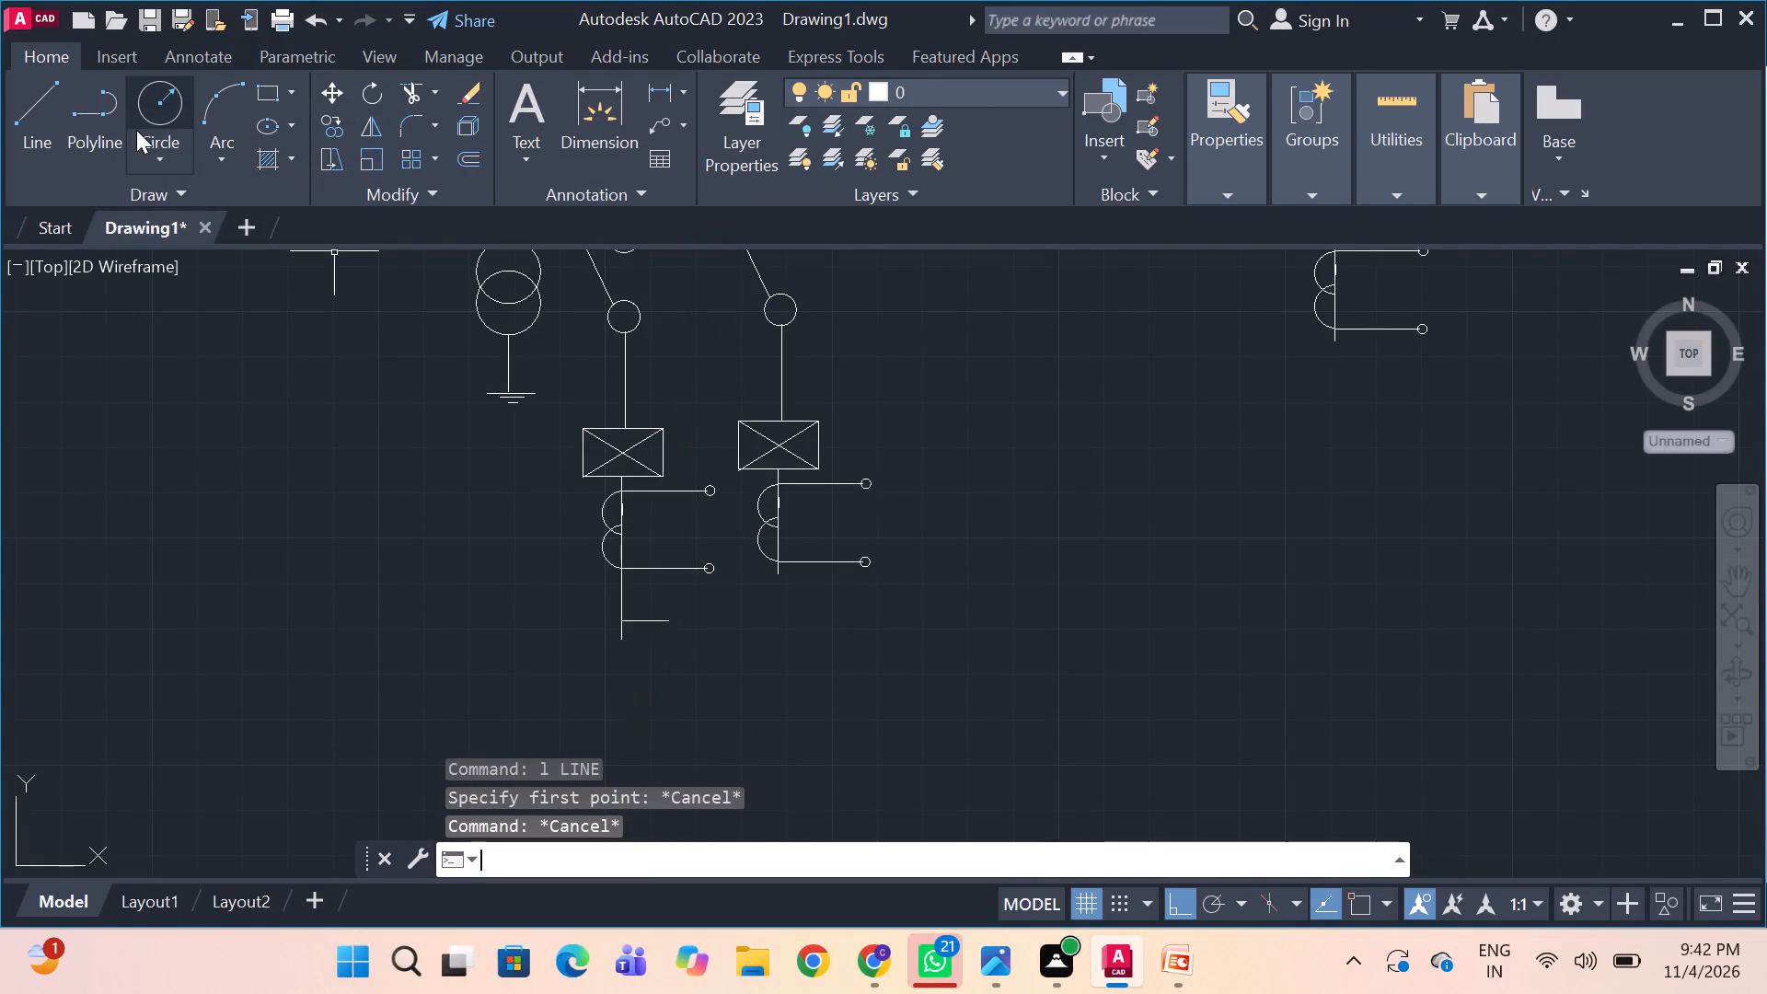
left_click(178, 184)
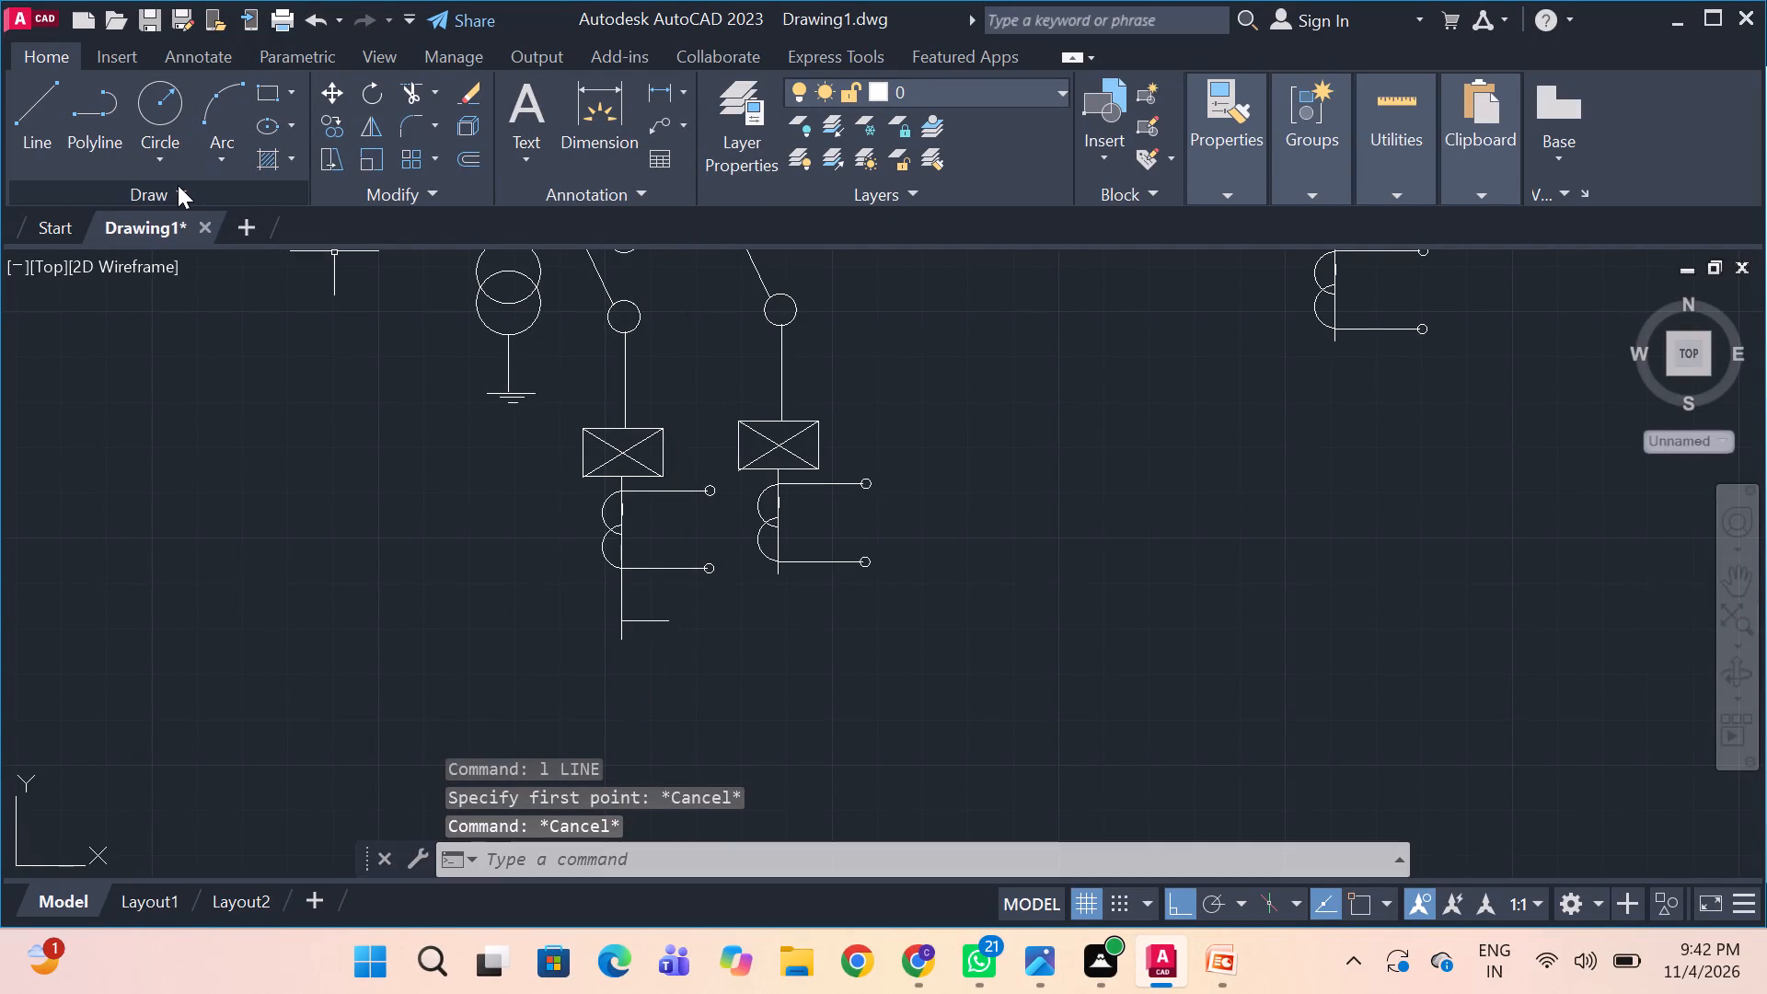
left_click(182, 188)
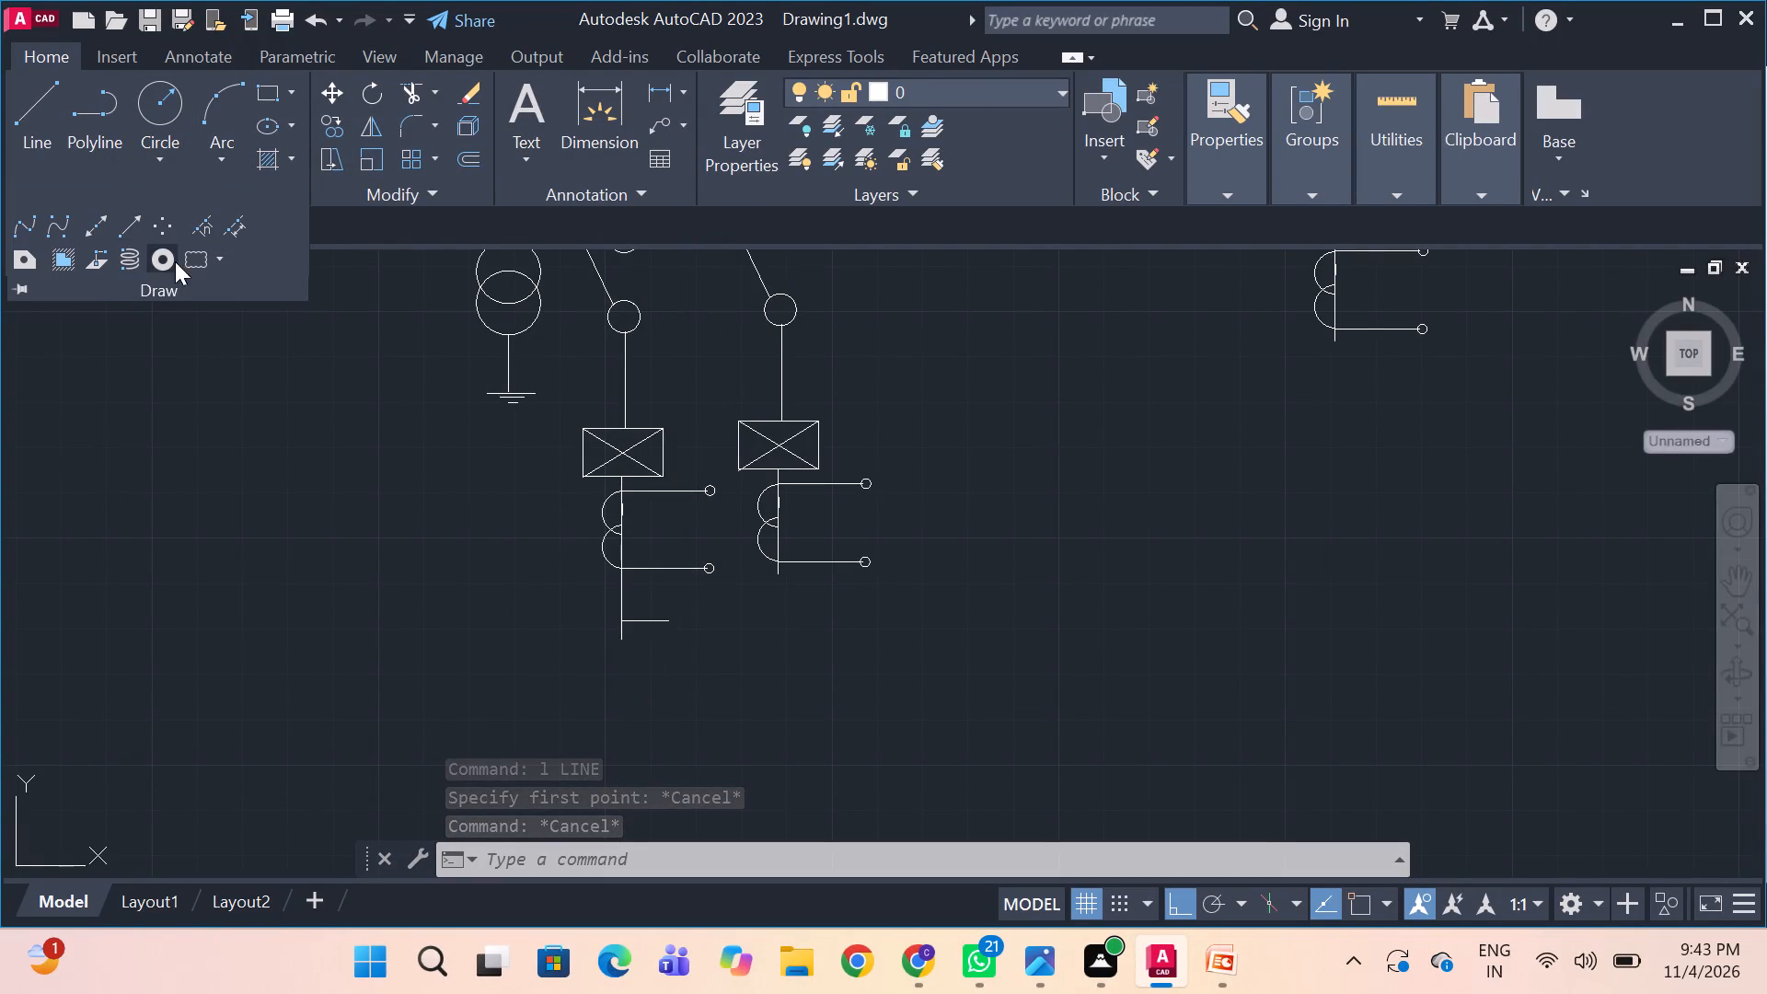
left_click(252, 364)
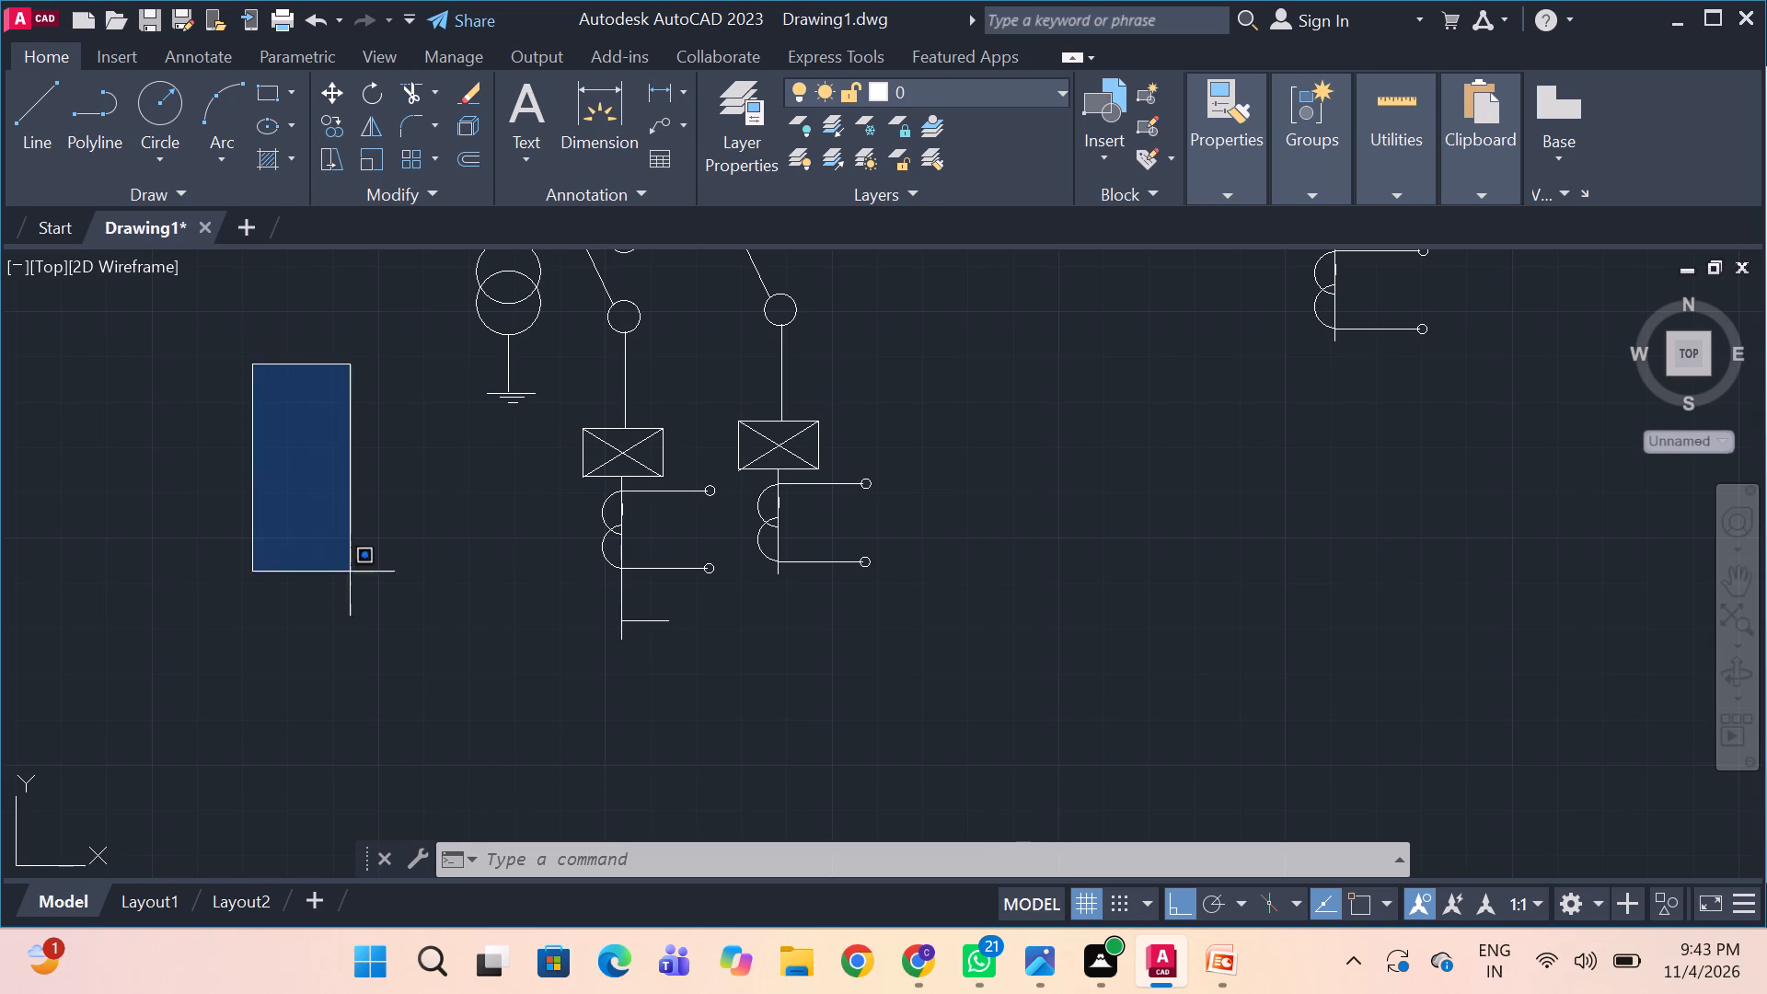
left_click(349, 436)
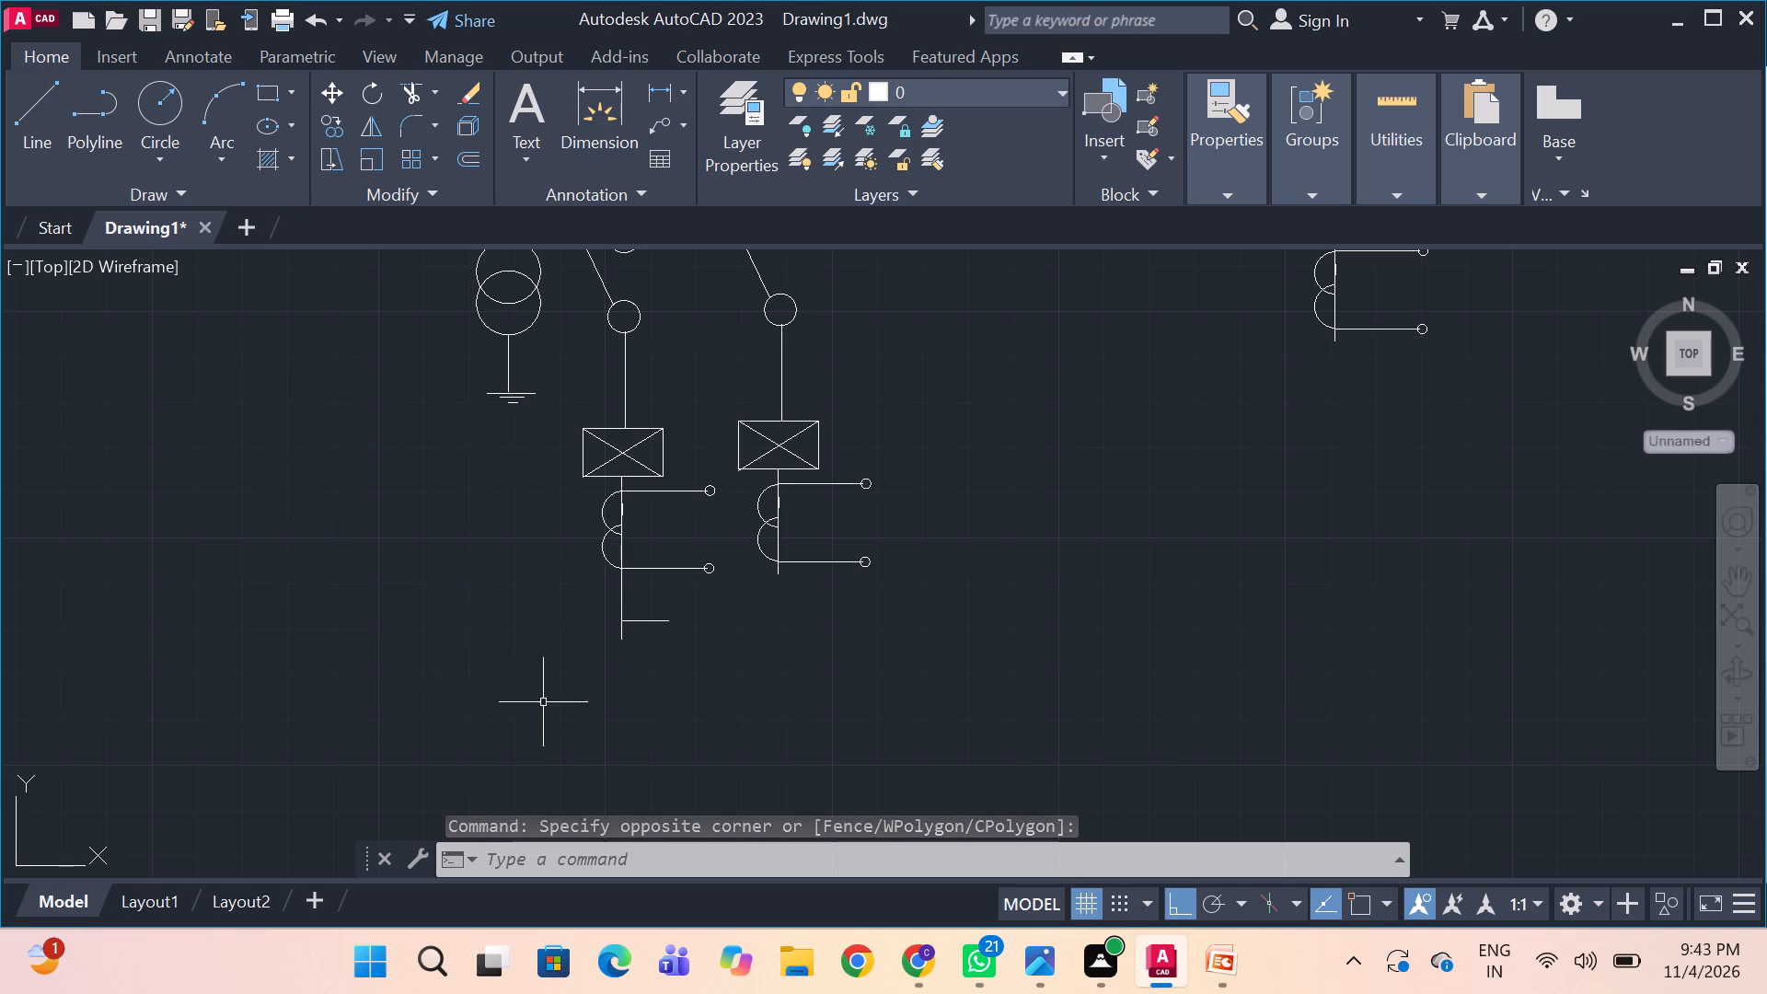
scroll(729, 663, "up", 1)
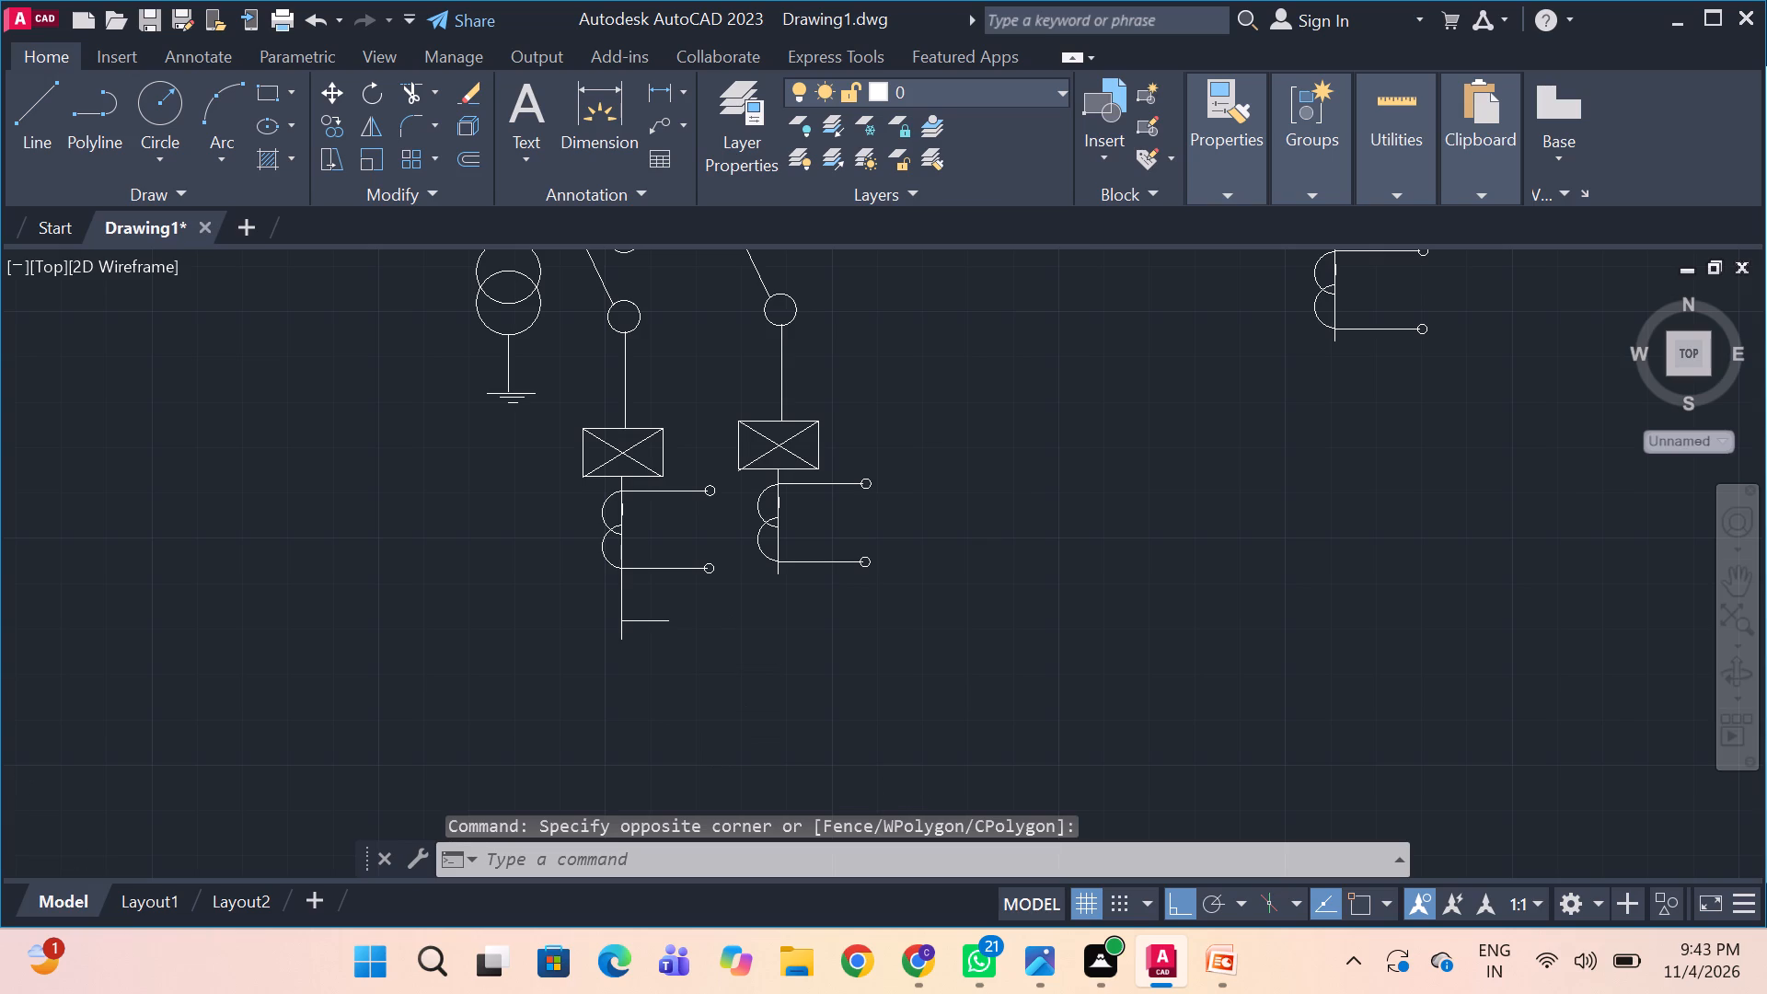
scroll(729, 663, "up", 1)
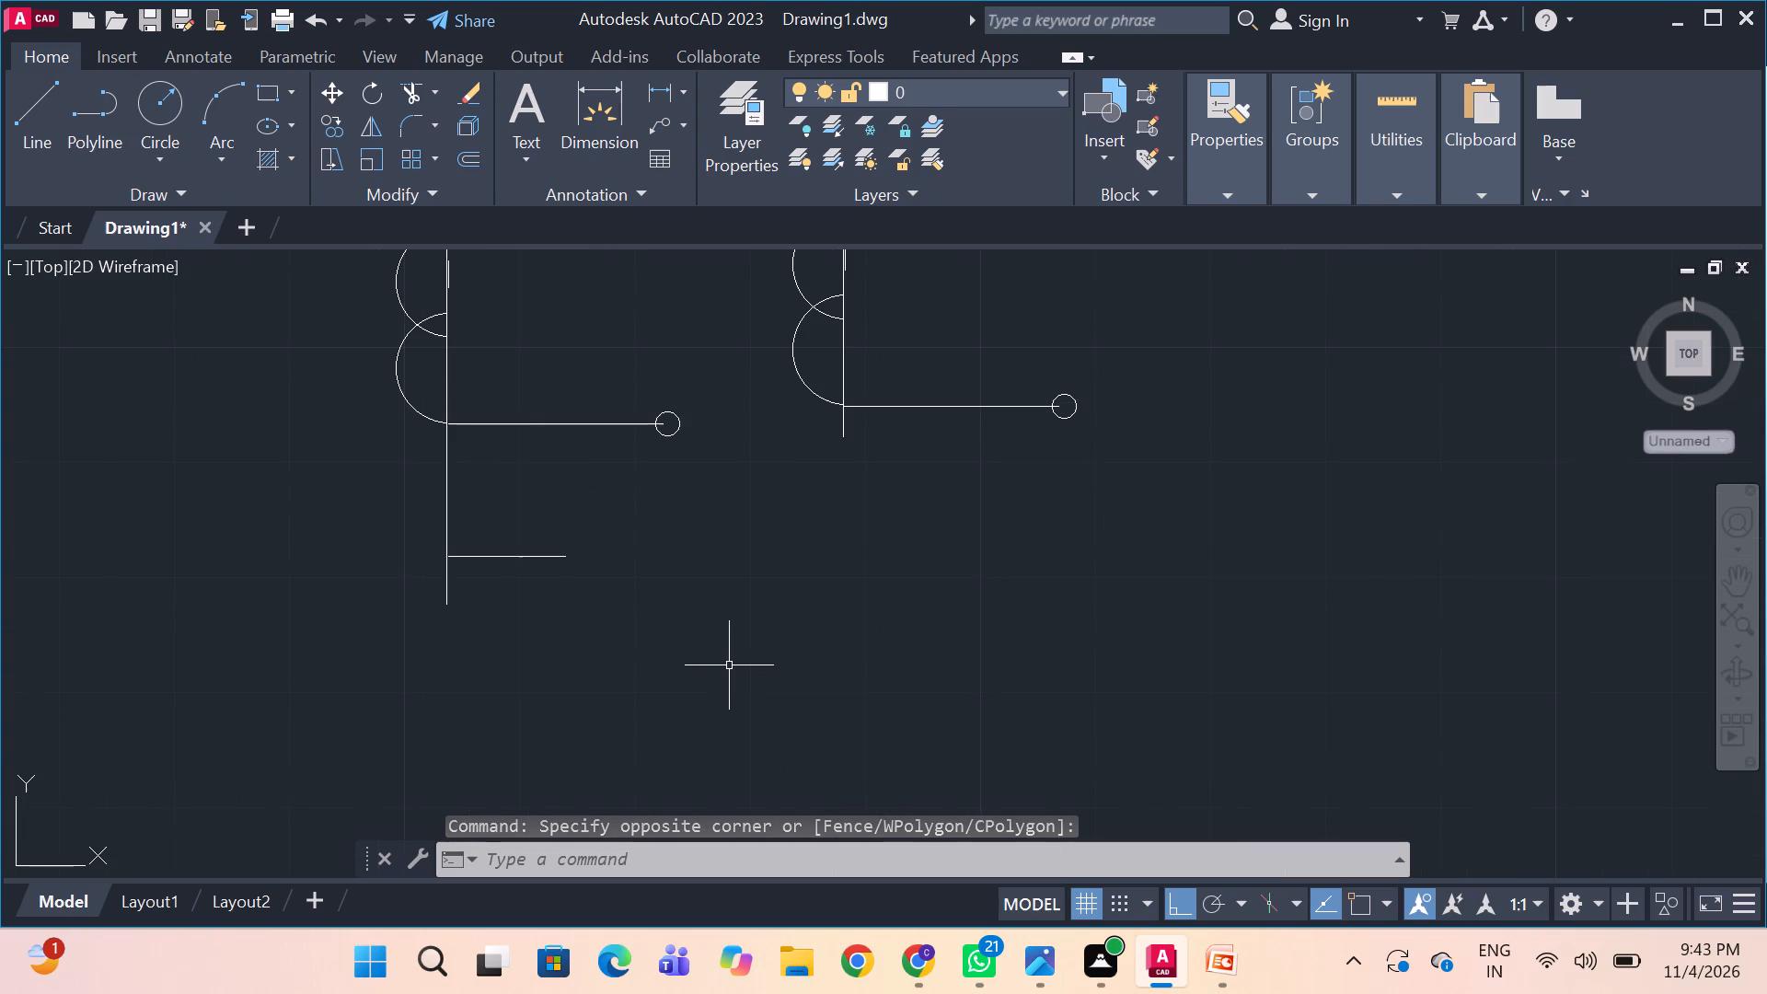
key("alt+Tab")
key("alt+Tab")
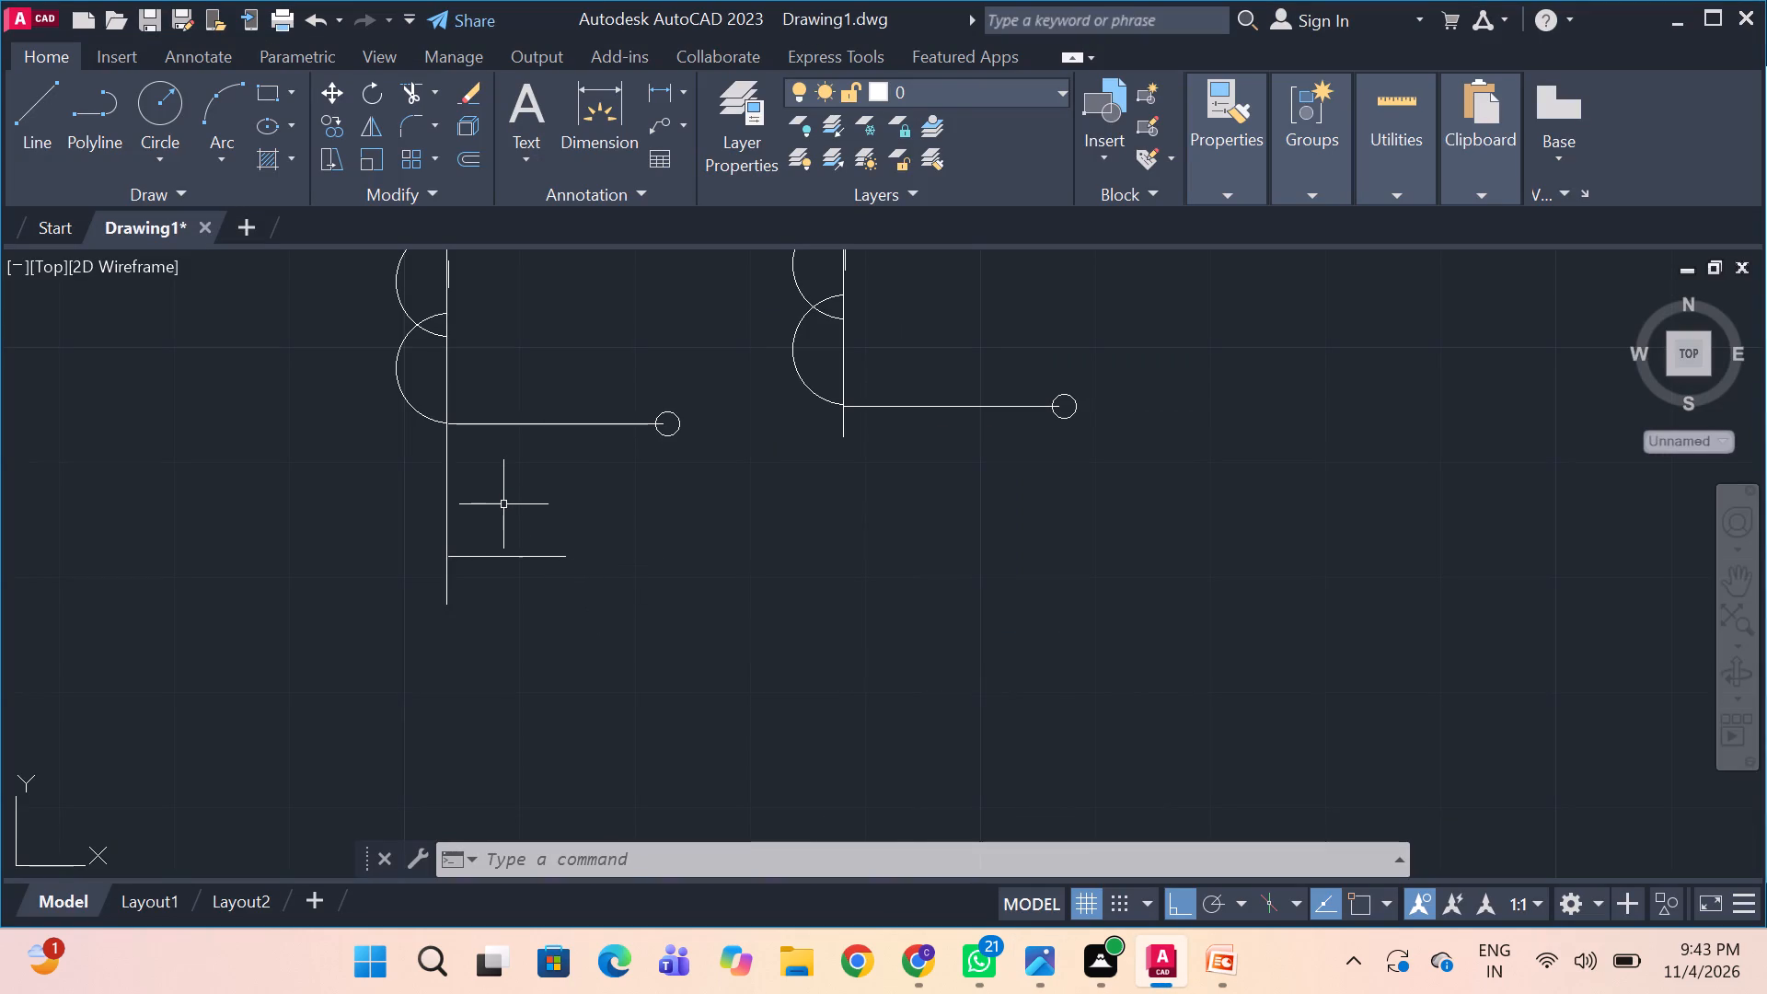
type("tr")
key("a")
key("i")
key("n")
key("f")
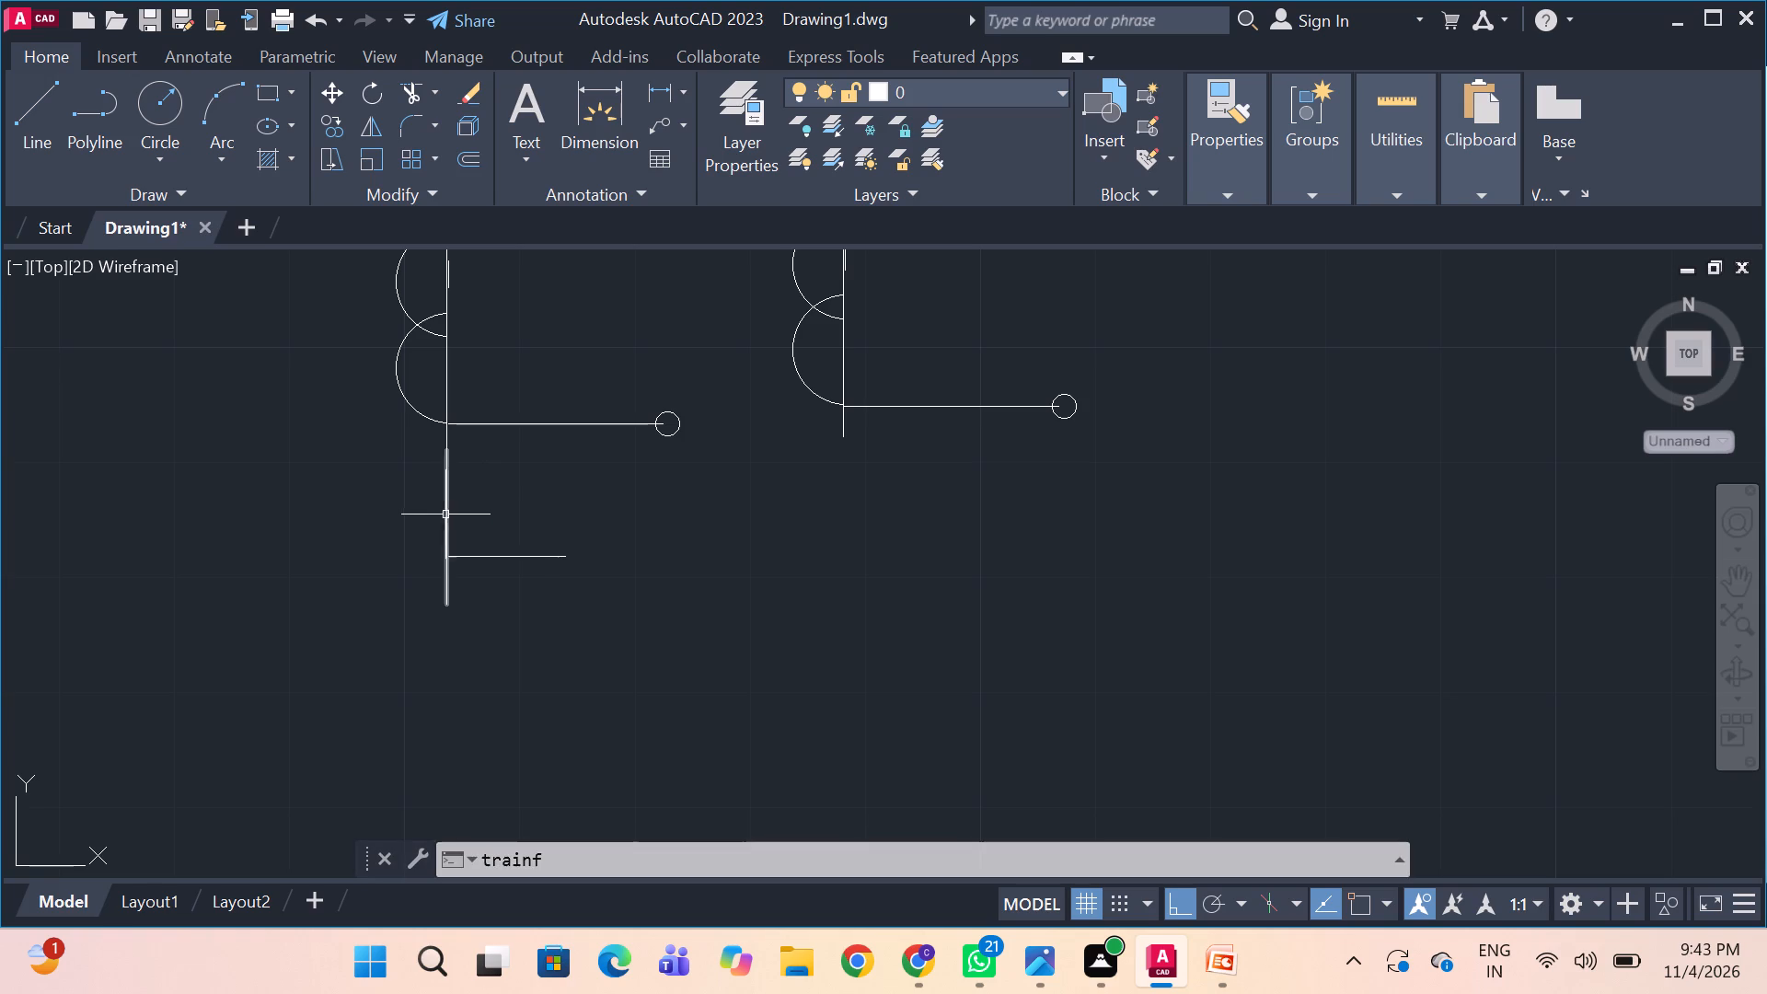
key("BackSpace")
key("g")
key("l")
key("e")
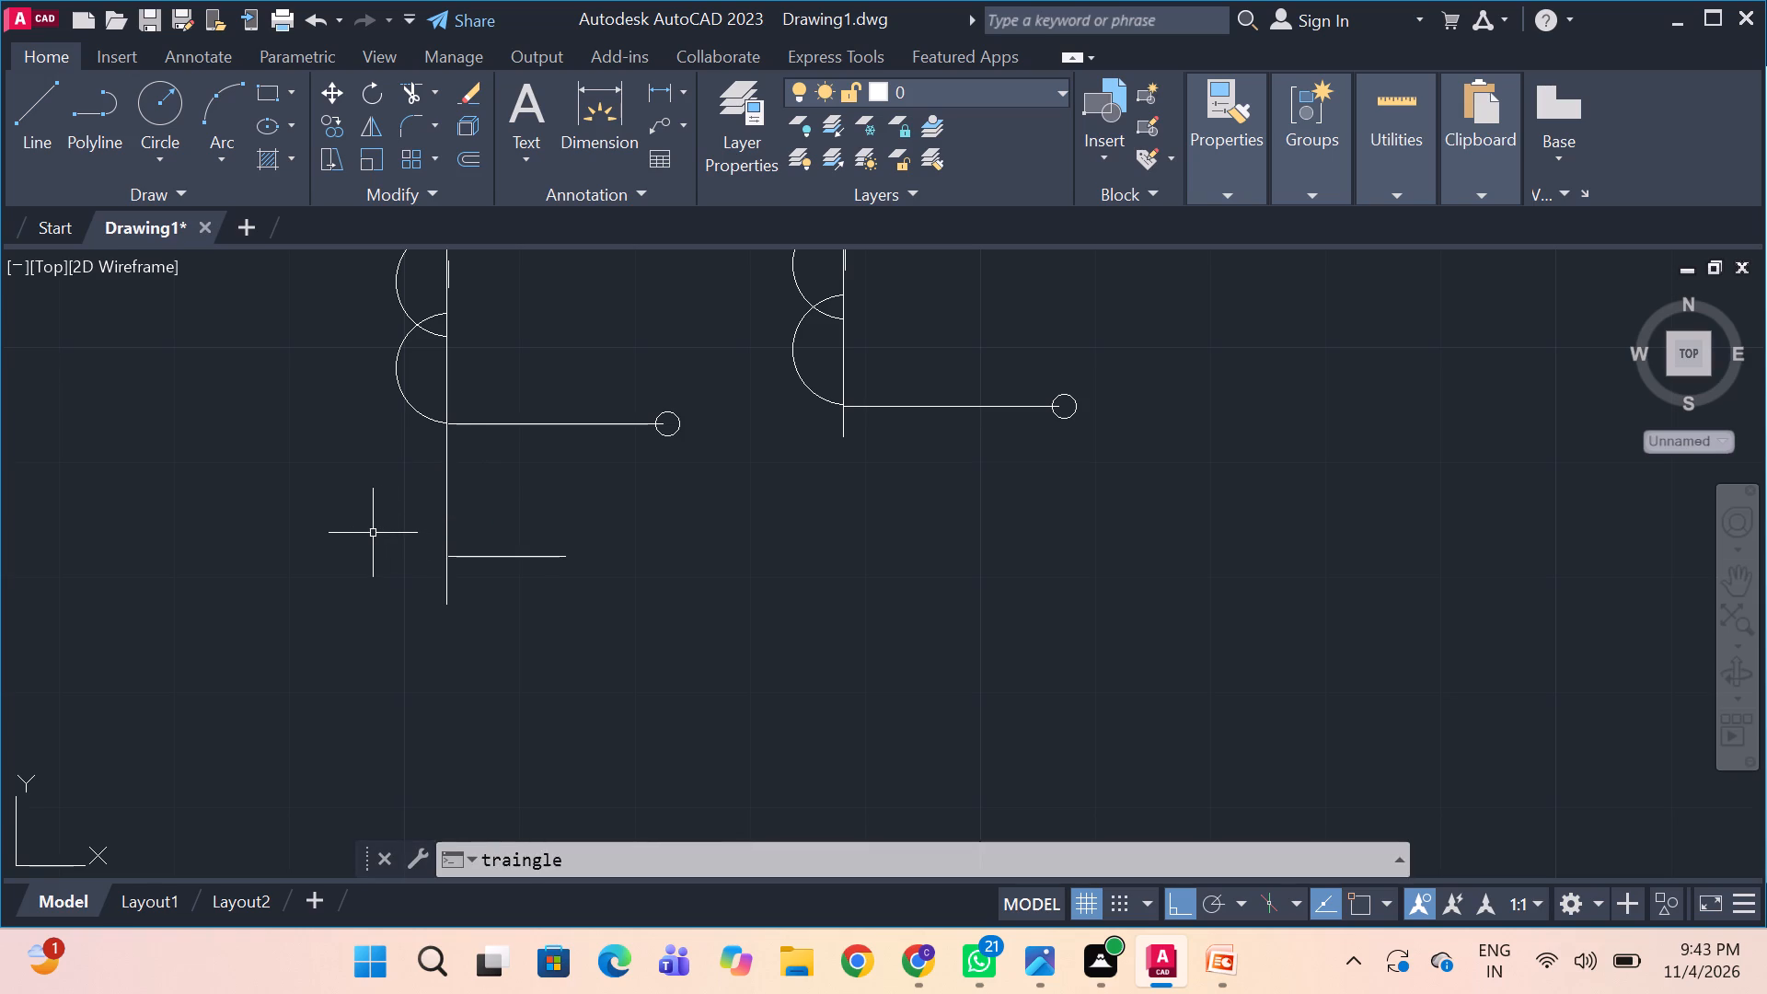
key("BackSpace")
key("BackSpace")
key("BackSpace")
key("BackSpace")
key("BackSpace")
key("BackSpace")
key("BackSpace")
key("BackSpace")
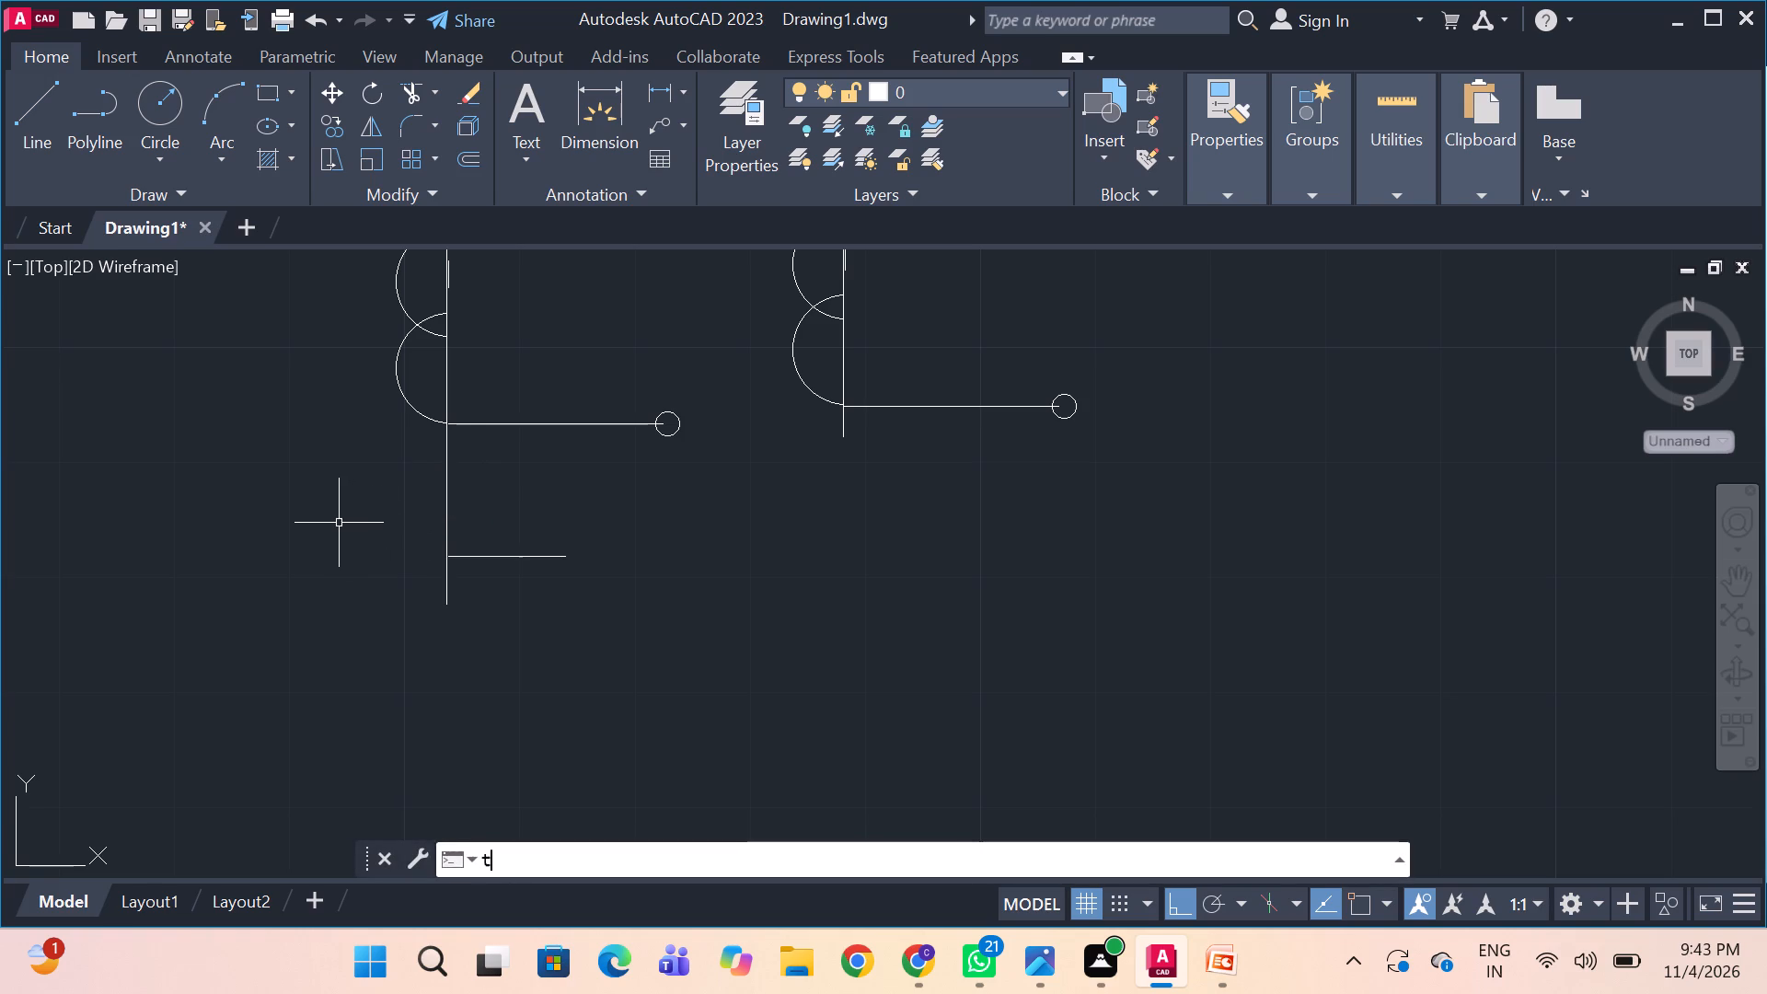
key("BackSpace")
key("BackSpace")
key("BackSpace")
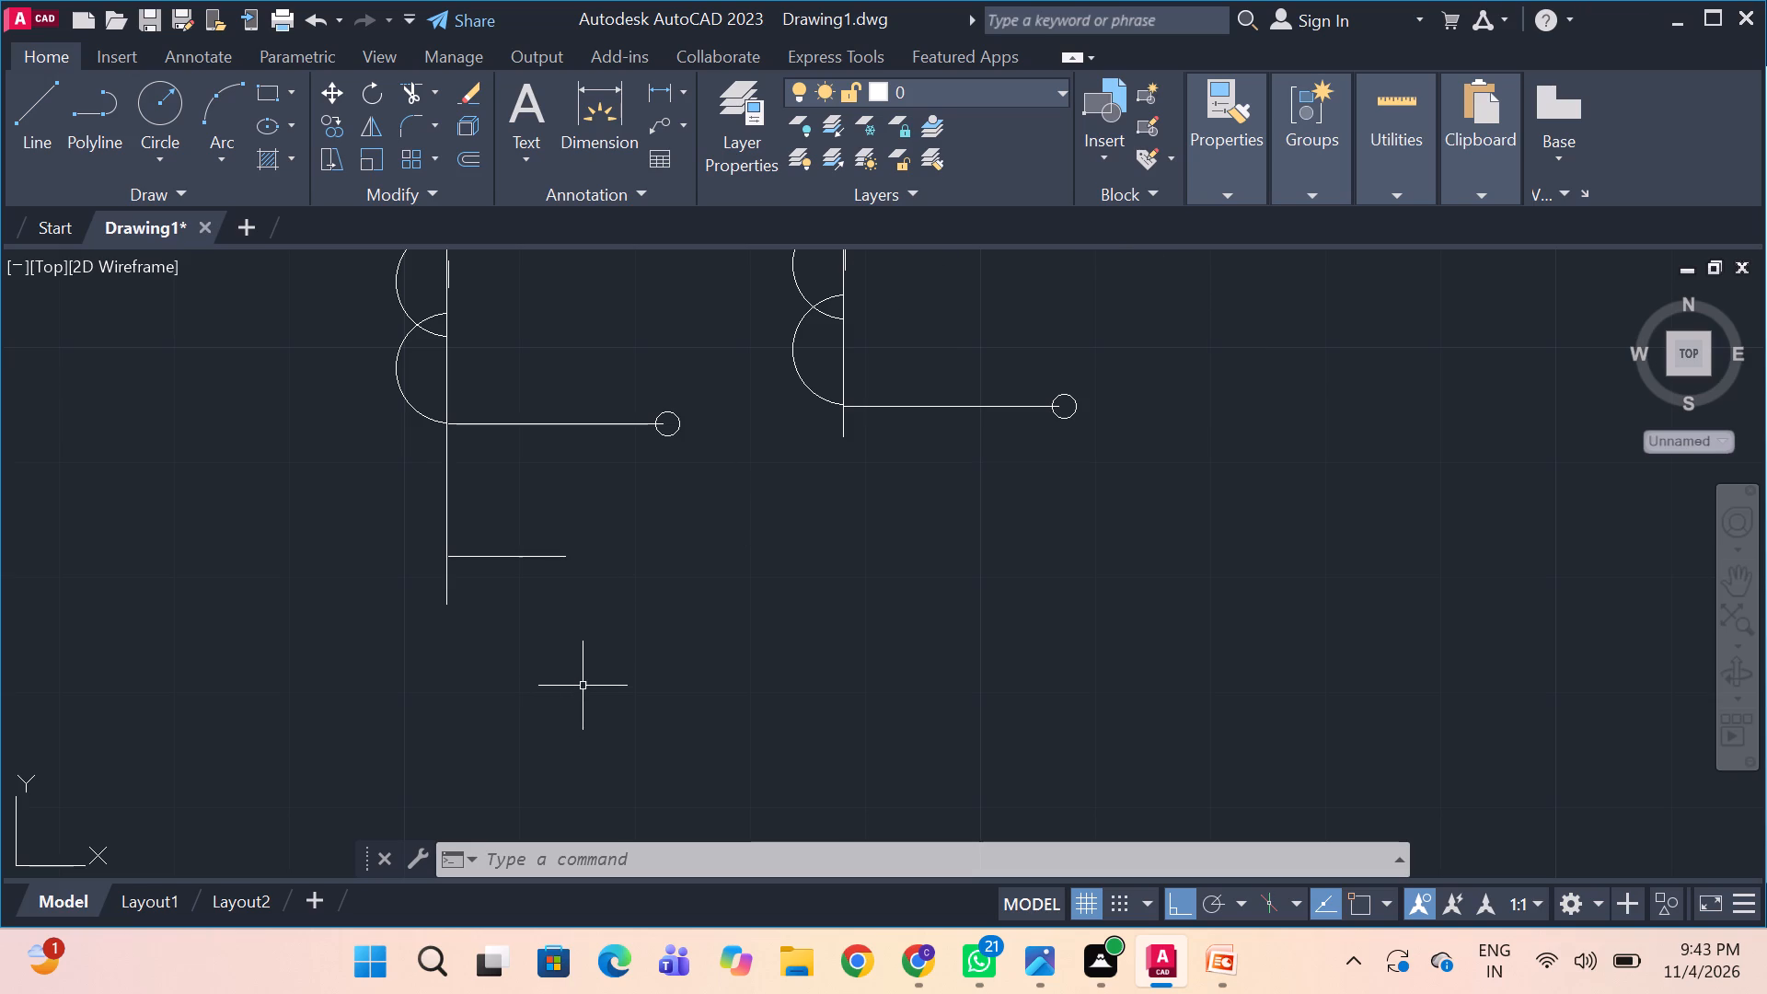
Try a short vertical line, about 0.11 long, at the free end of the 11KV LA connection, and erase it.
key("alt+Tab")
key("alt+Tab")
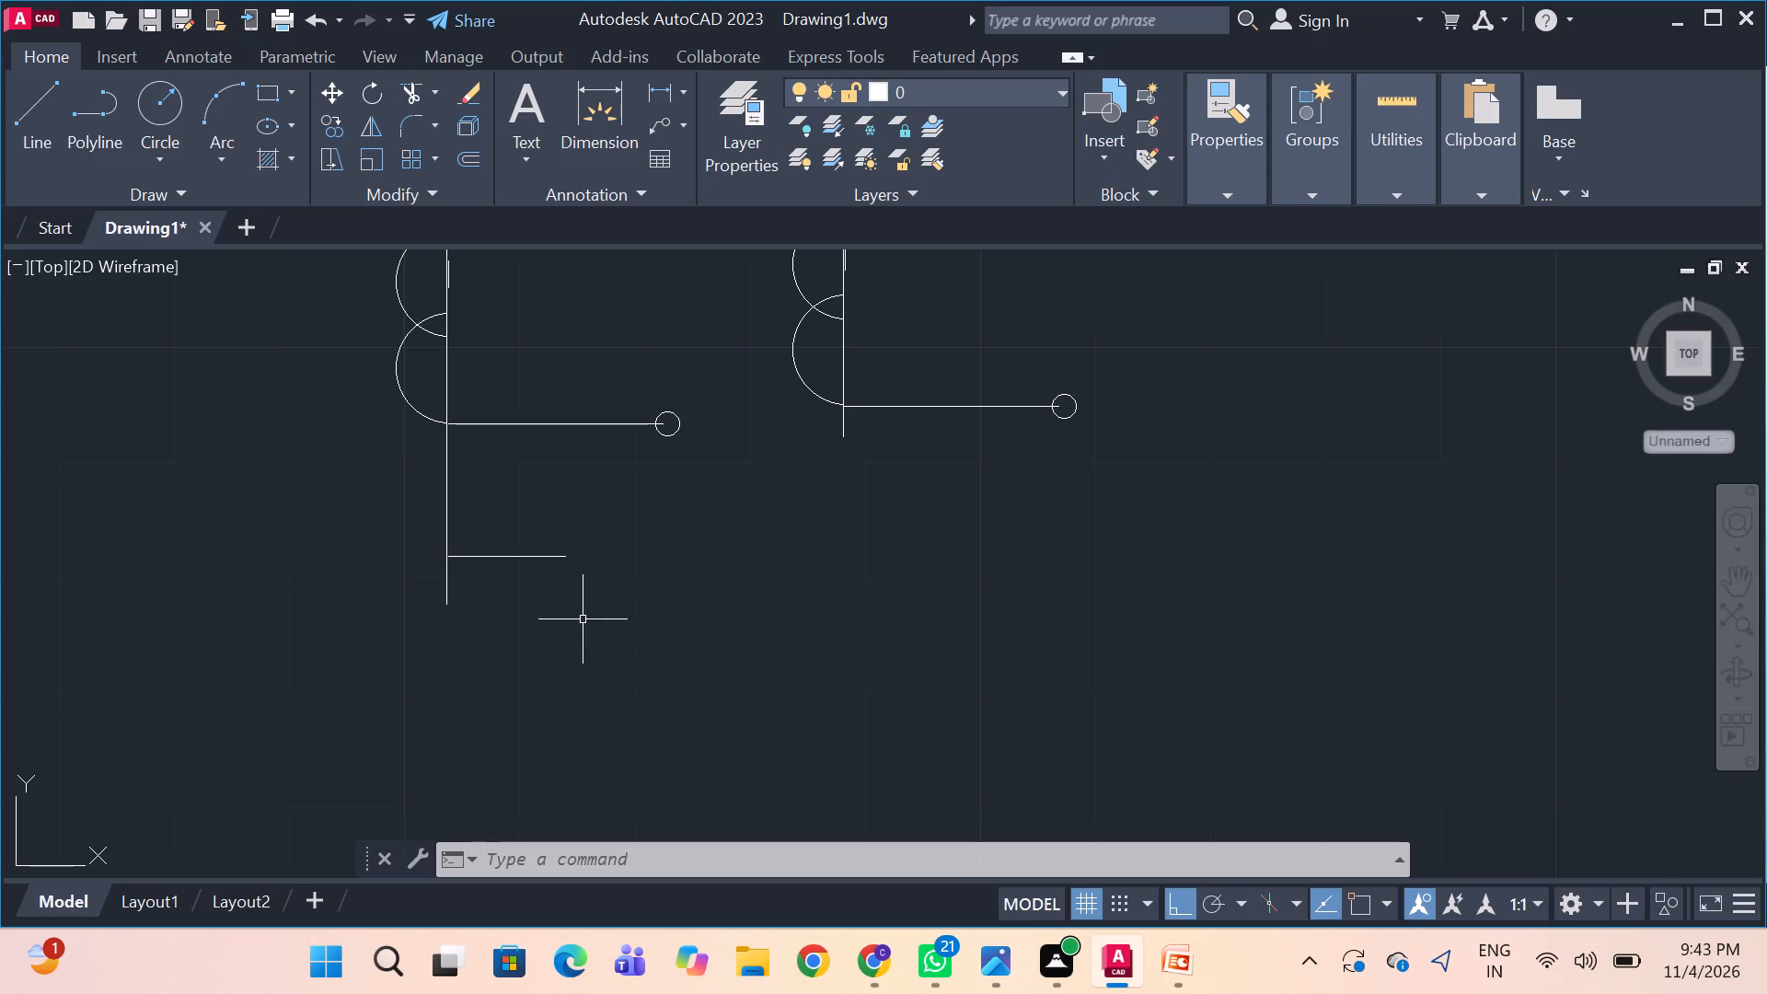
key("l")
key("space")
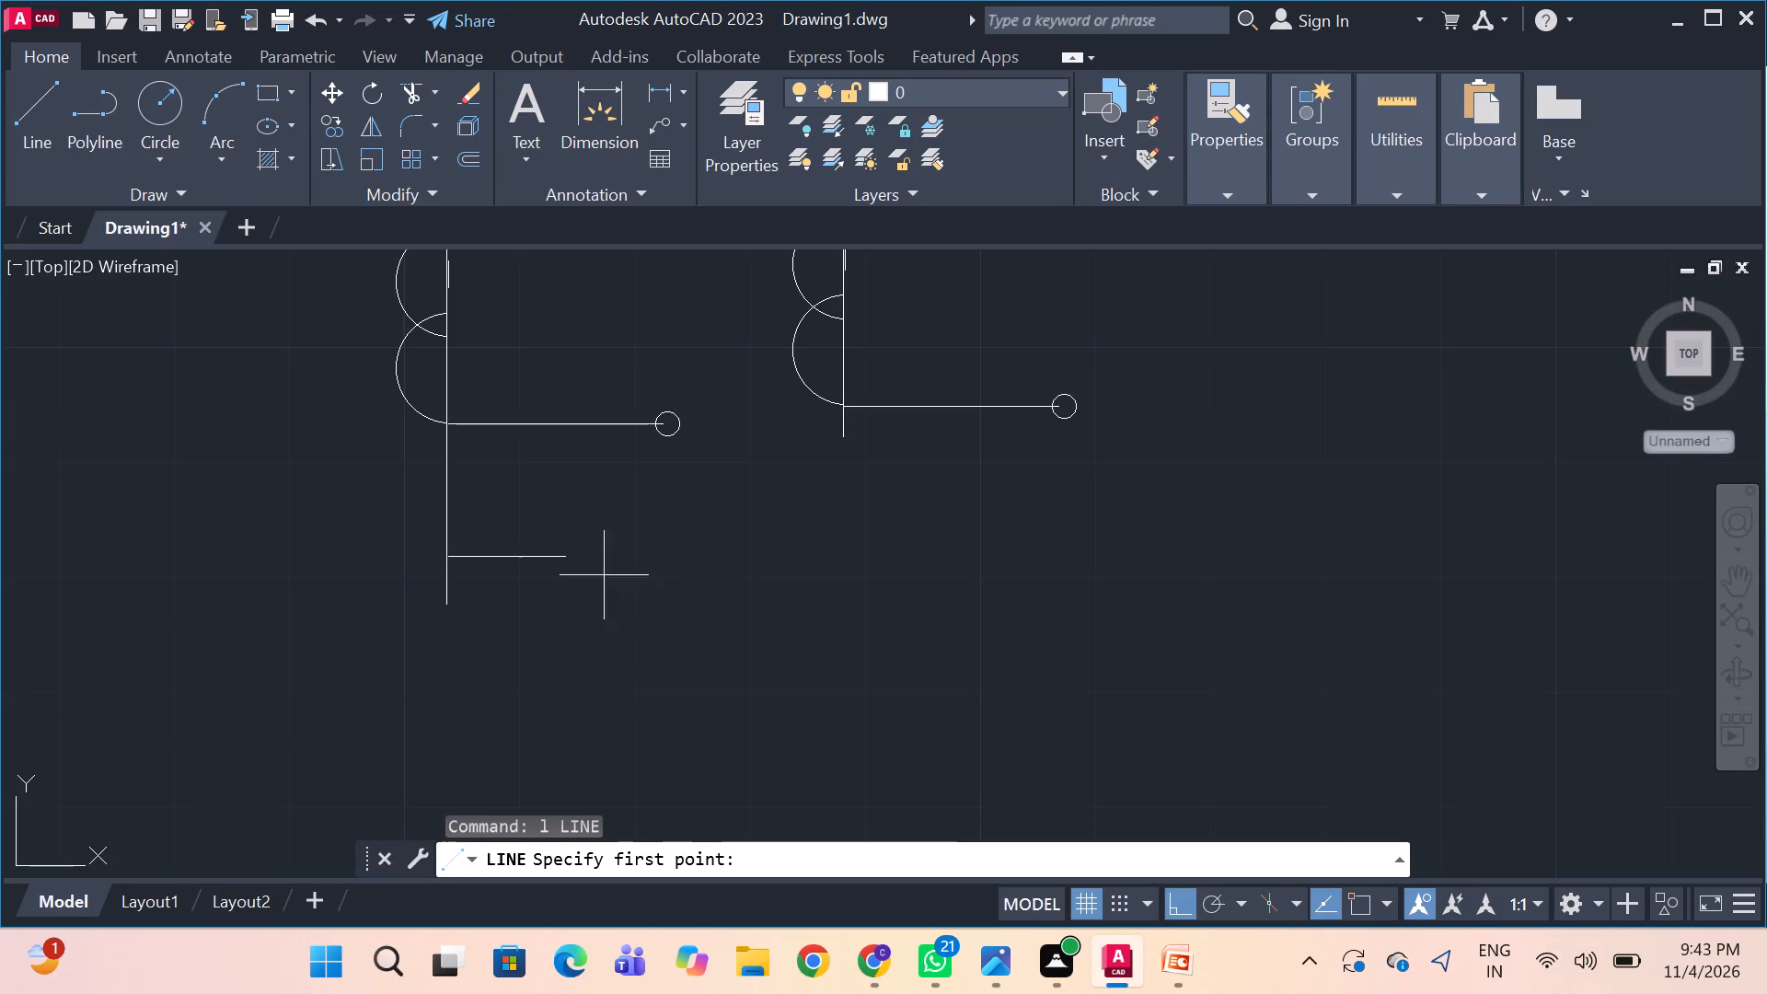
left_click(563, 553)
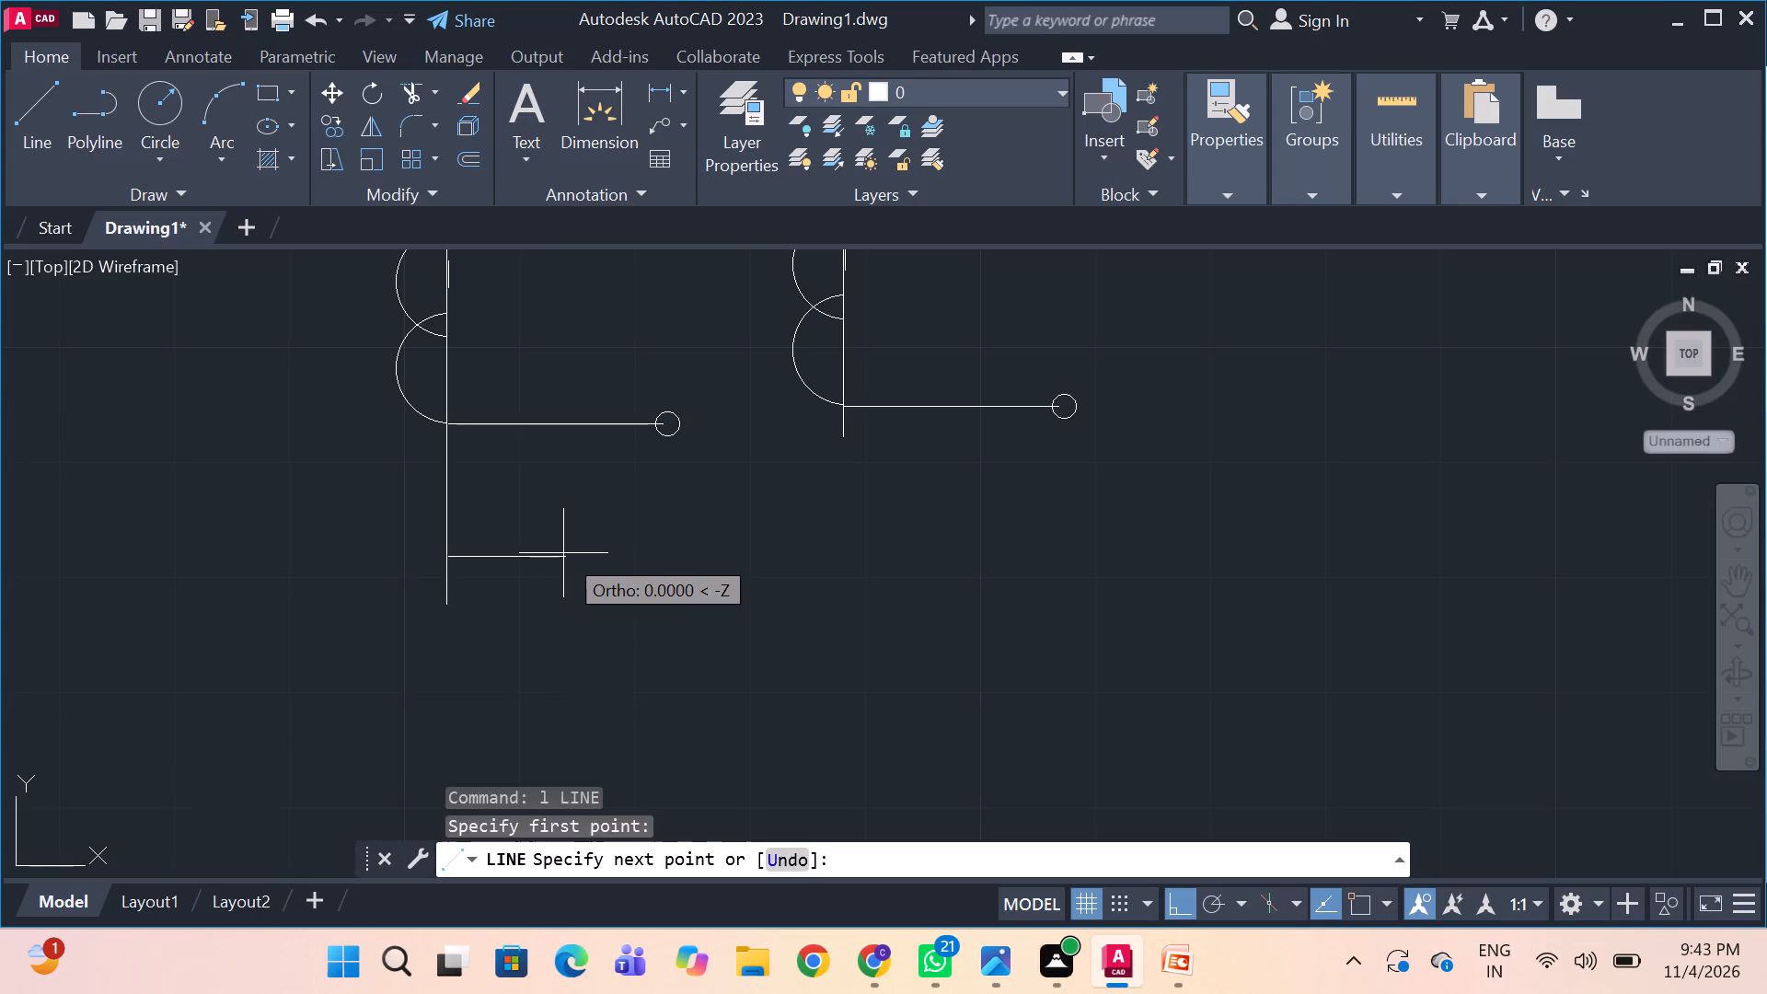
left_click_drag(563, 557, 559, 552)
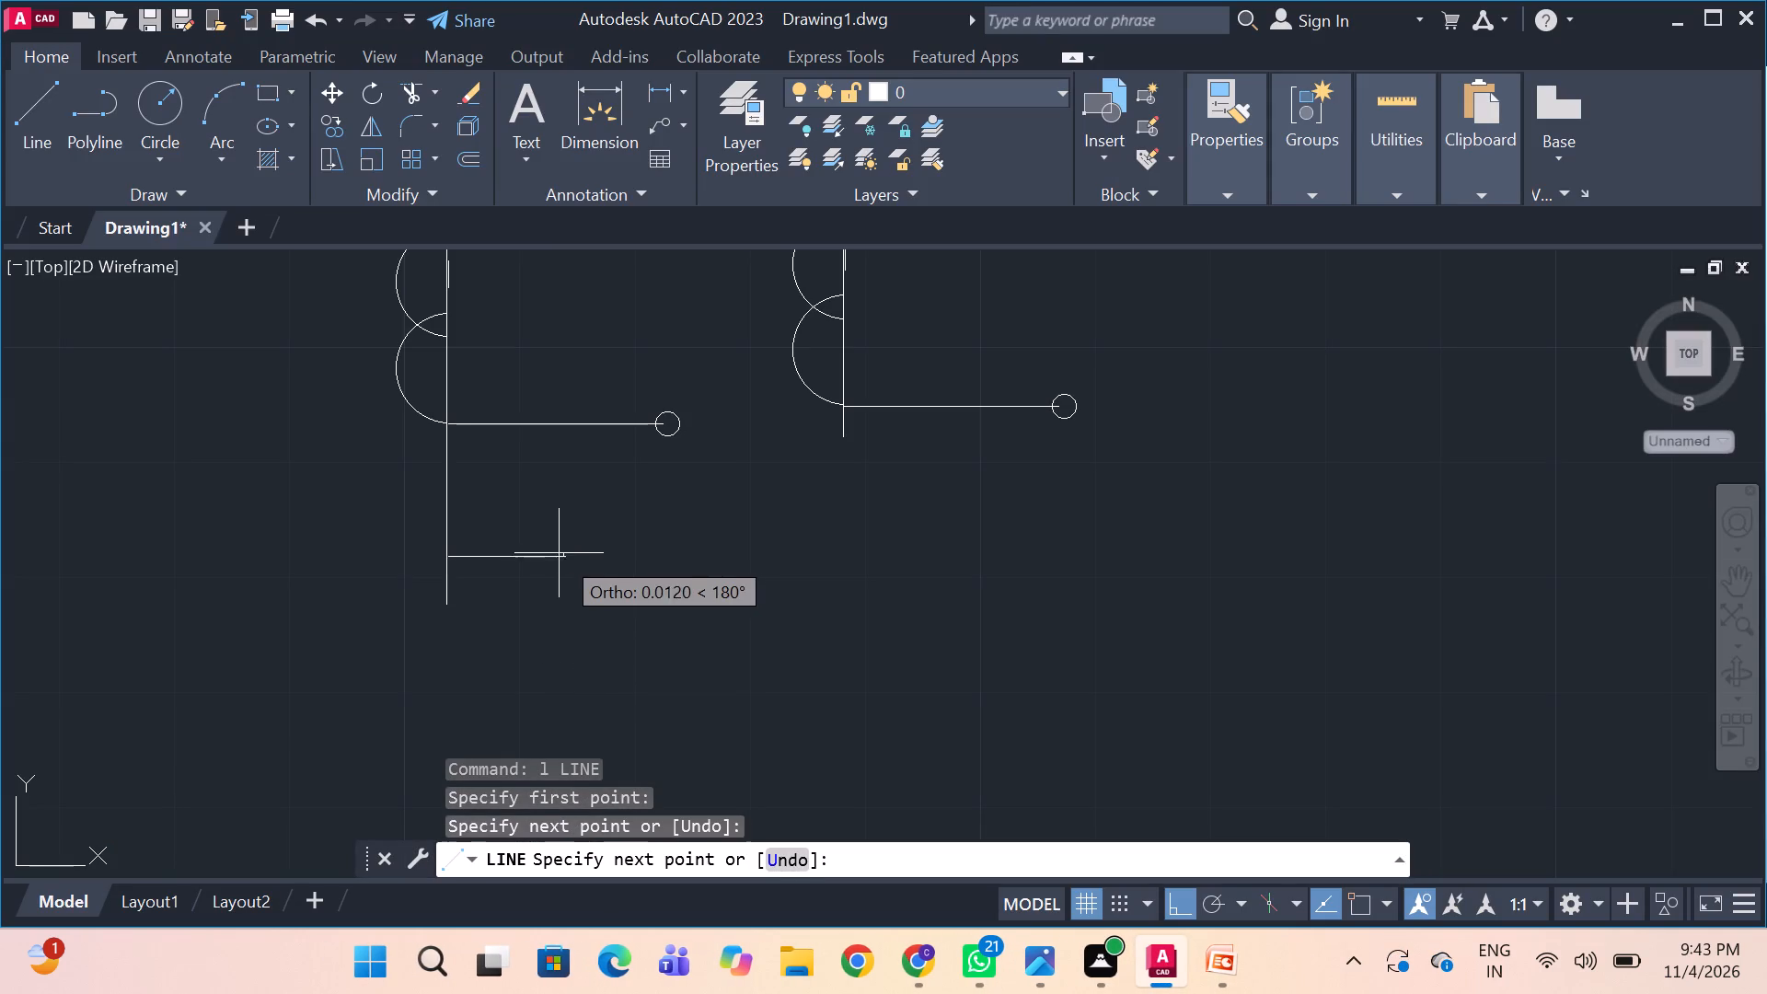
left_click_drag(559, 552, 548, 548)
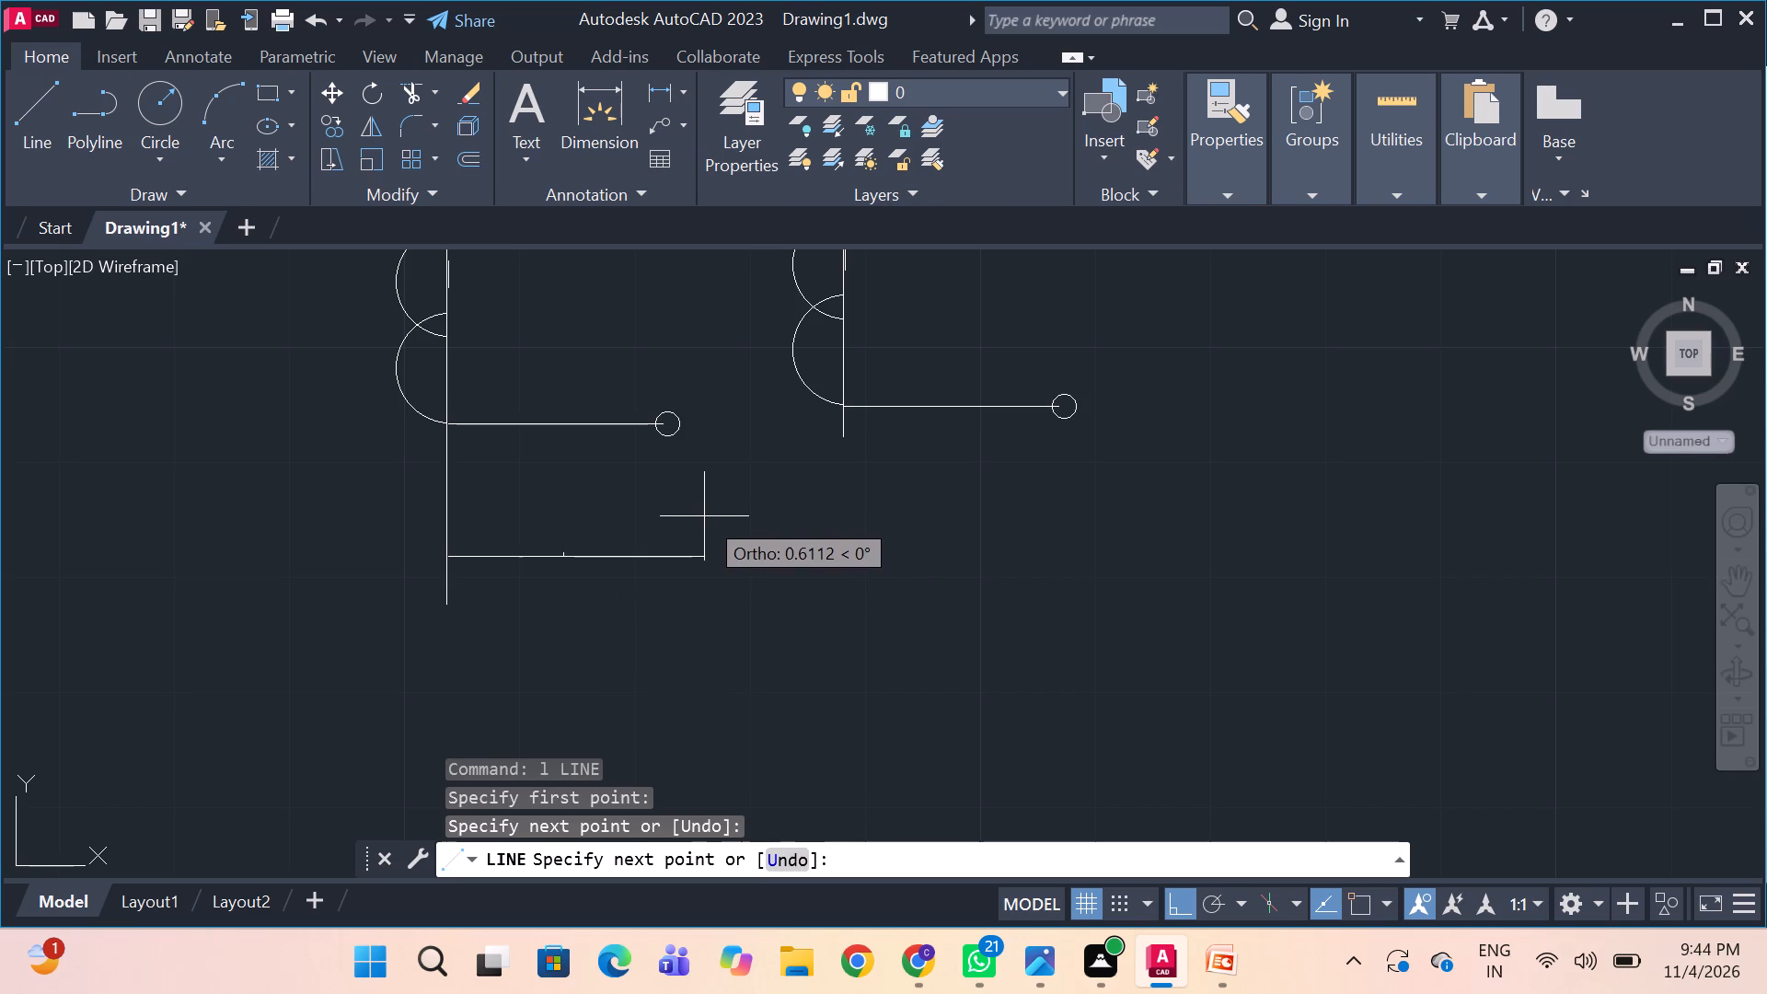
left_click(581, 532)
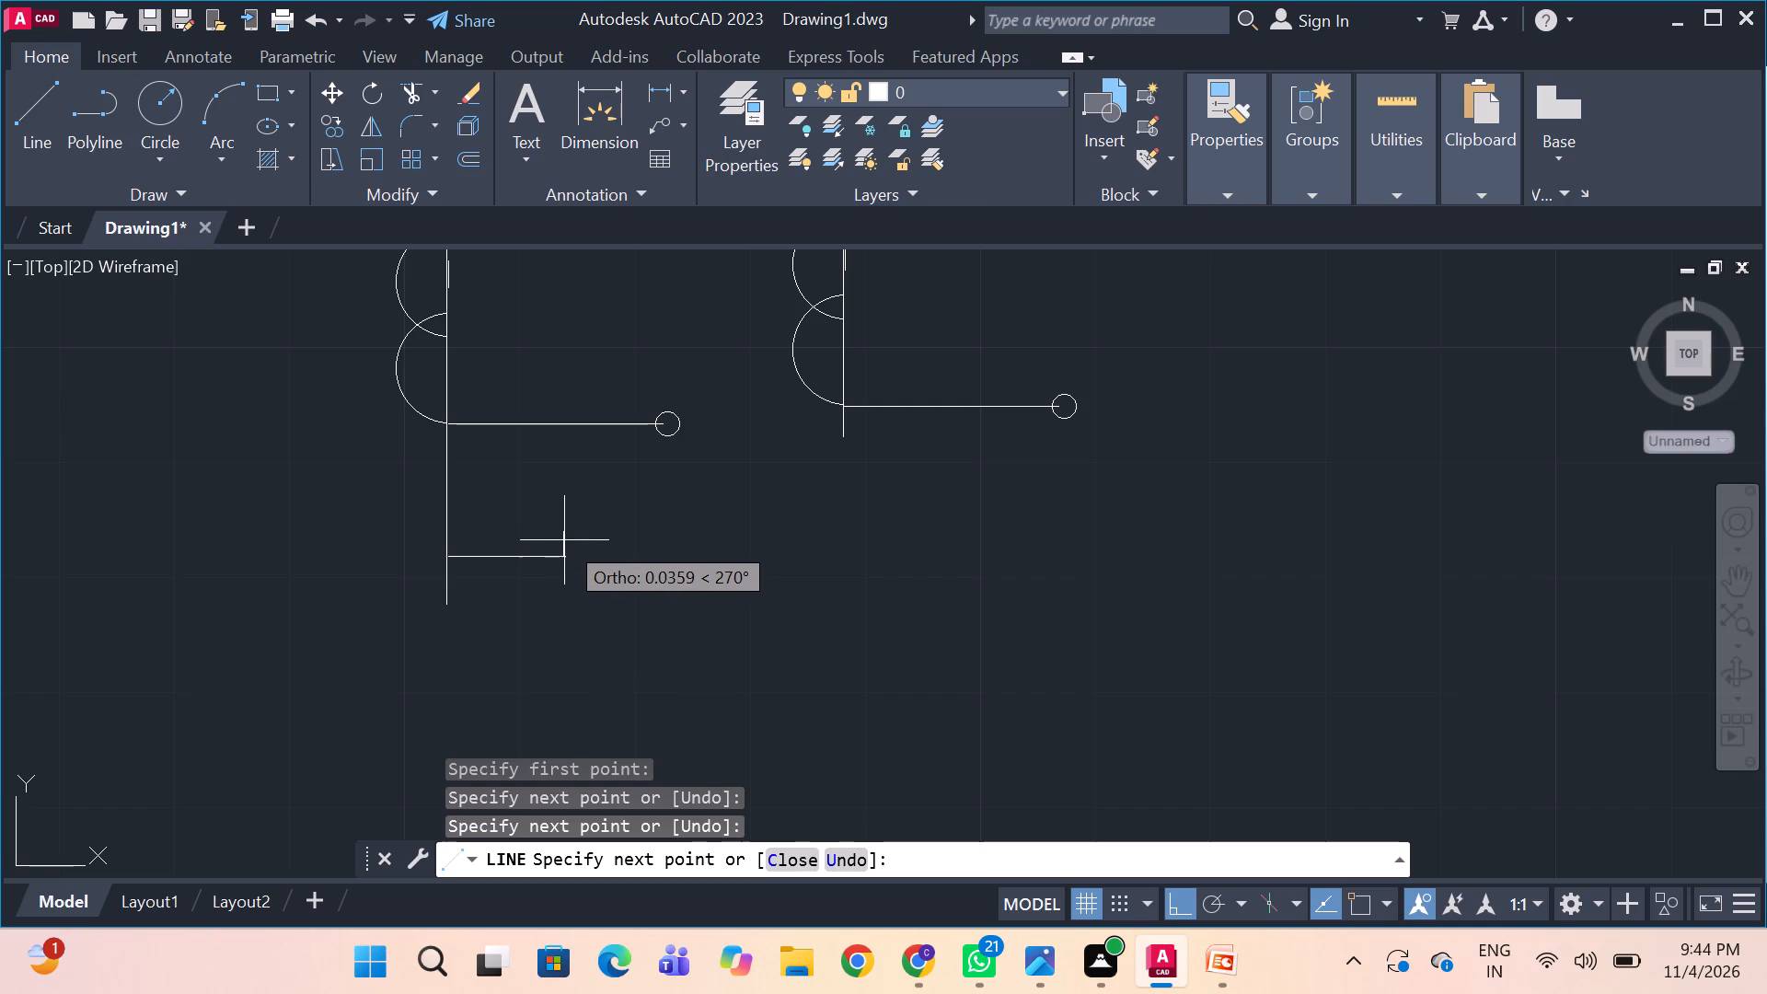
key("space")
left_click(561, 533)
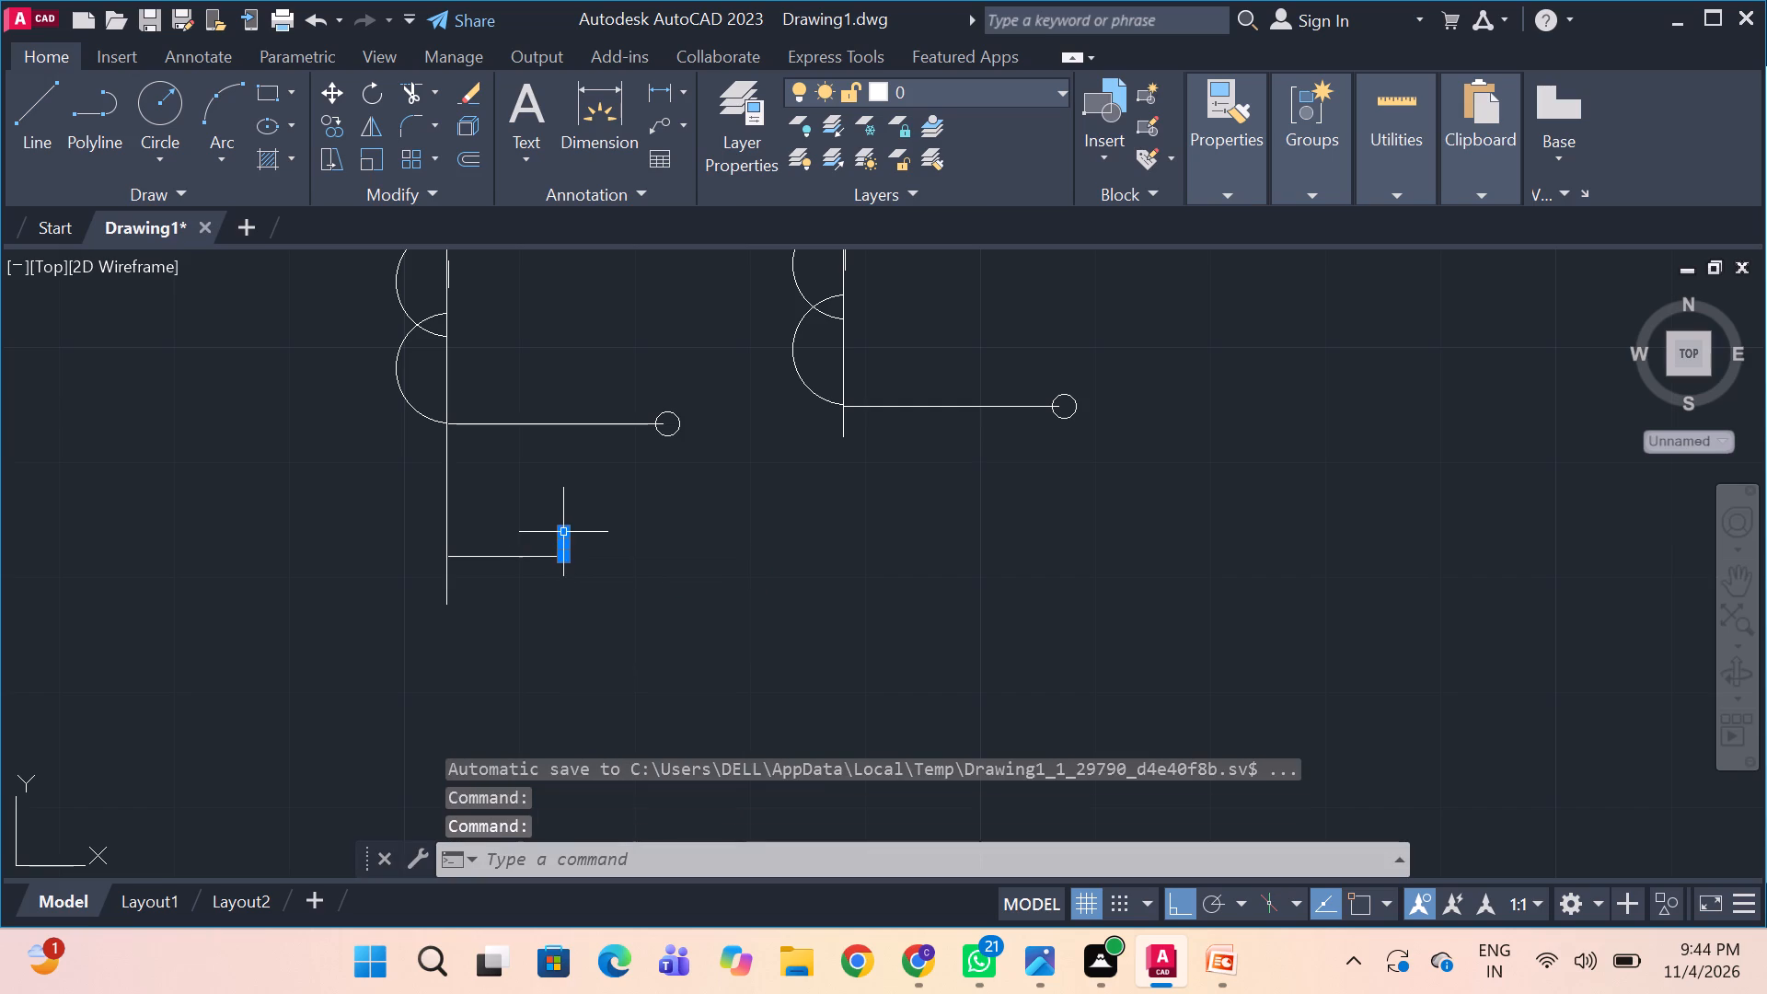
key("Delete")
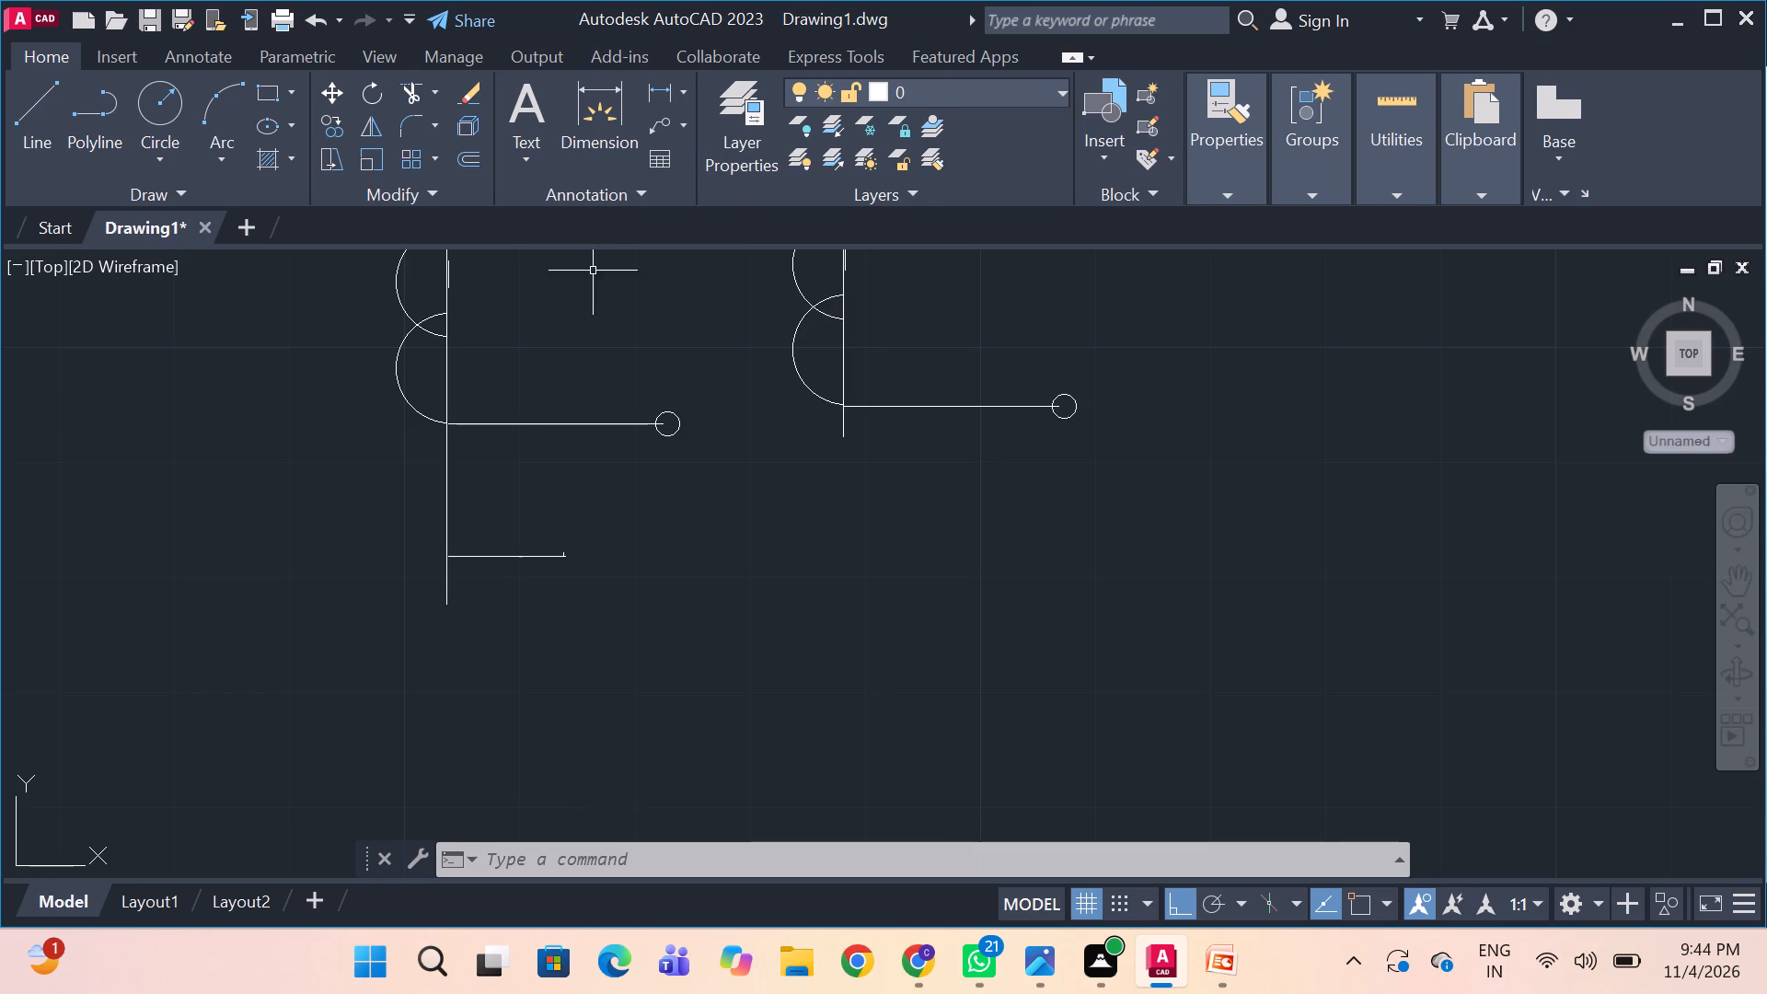
Turn Ortho off and draw two short slanted lines forming an arrowhead at the free end of the 11KV LA connection.
key("F8")
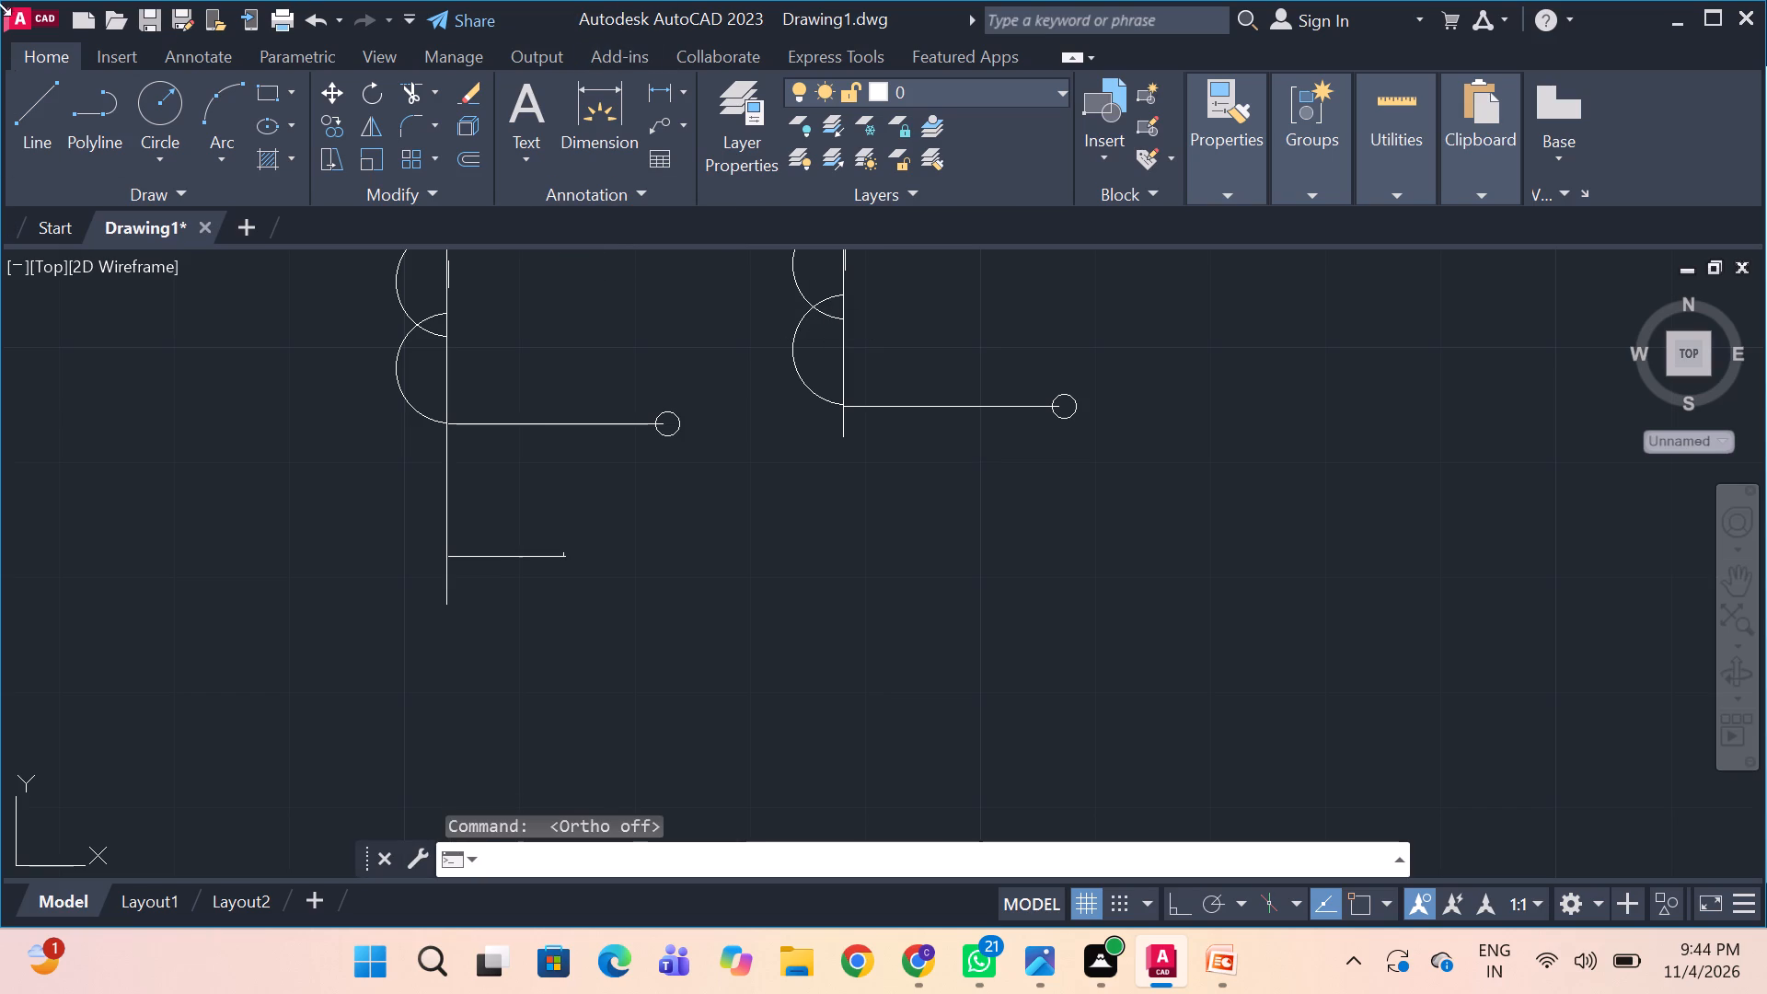
key("l")
key("space")
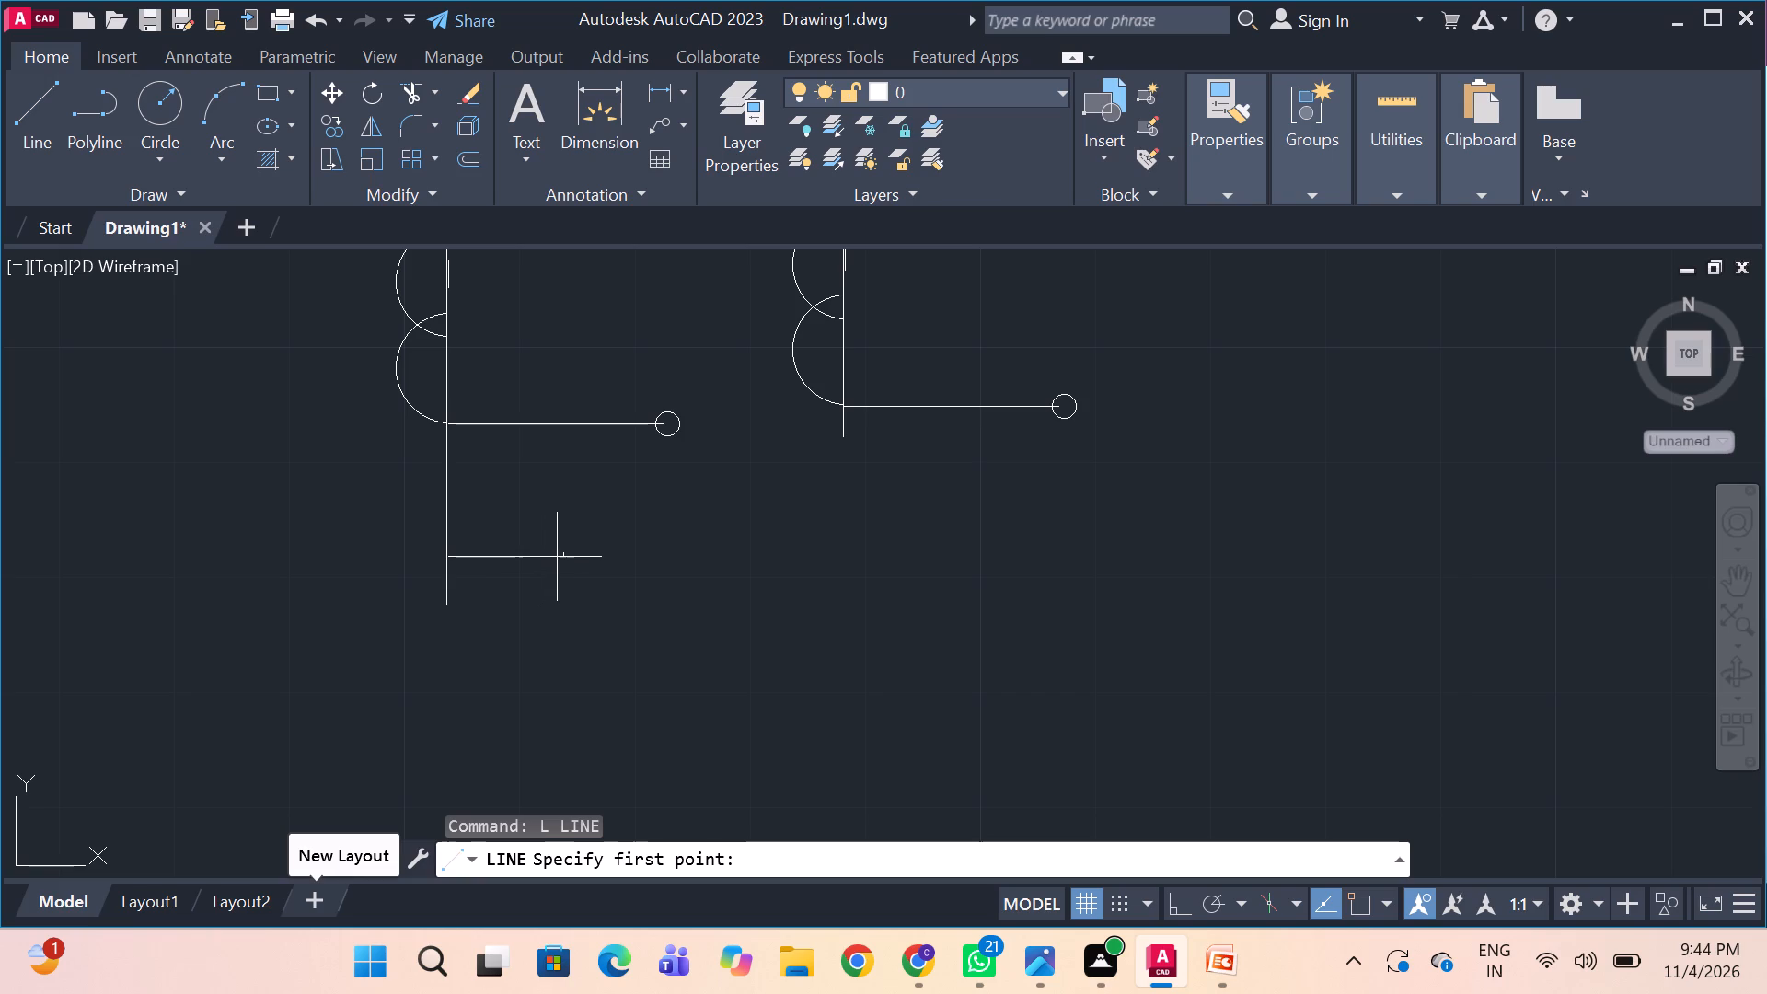
left_click_drag(563, 552, 551, 540)
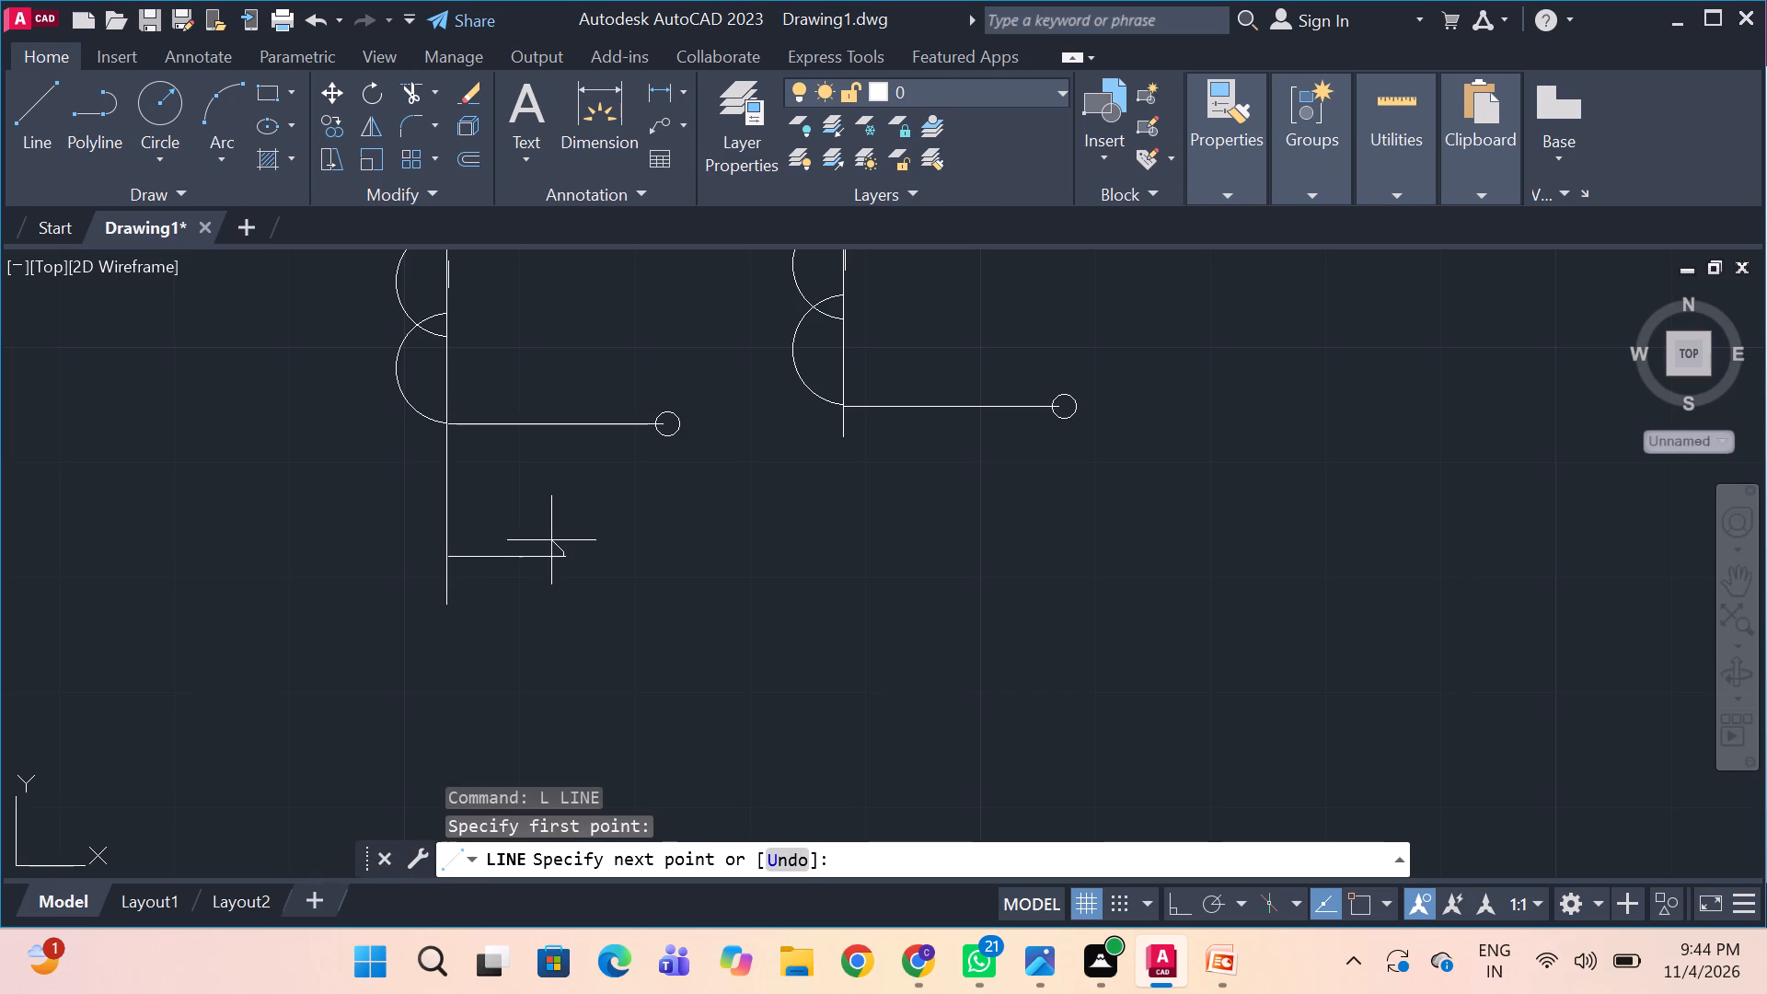
left_click_drag(551, 540, 549, 538)
left_click(548, 538)
key("space")
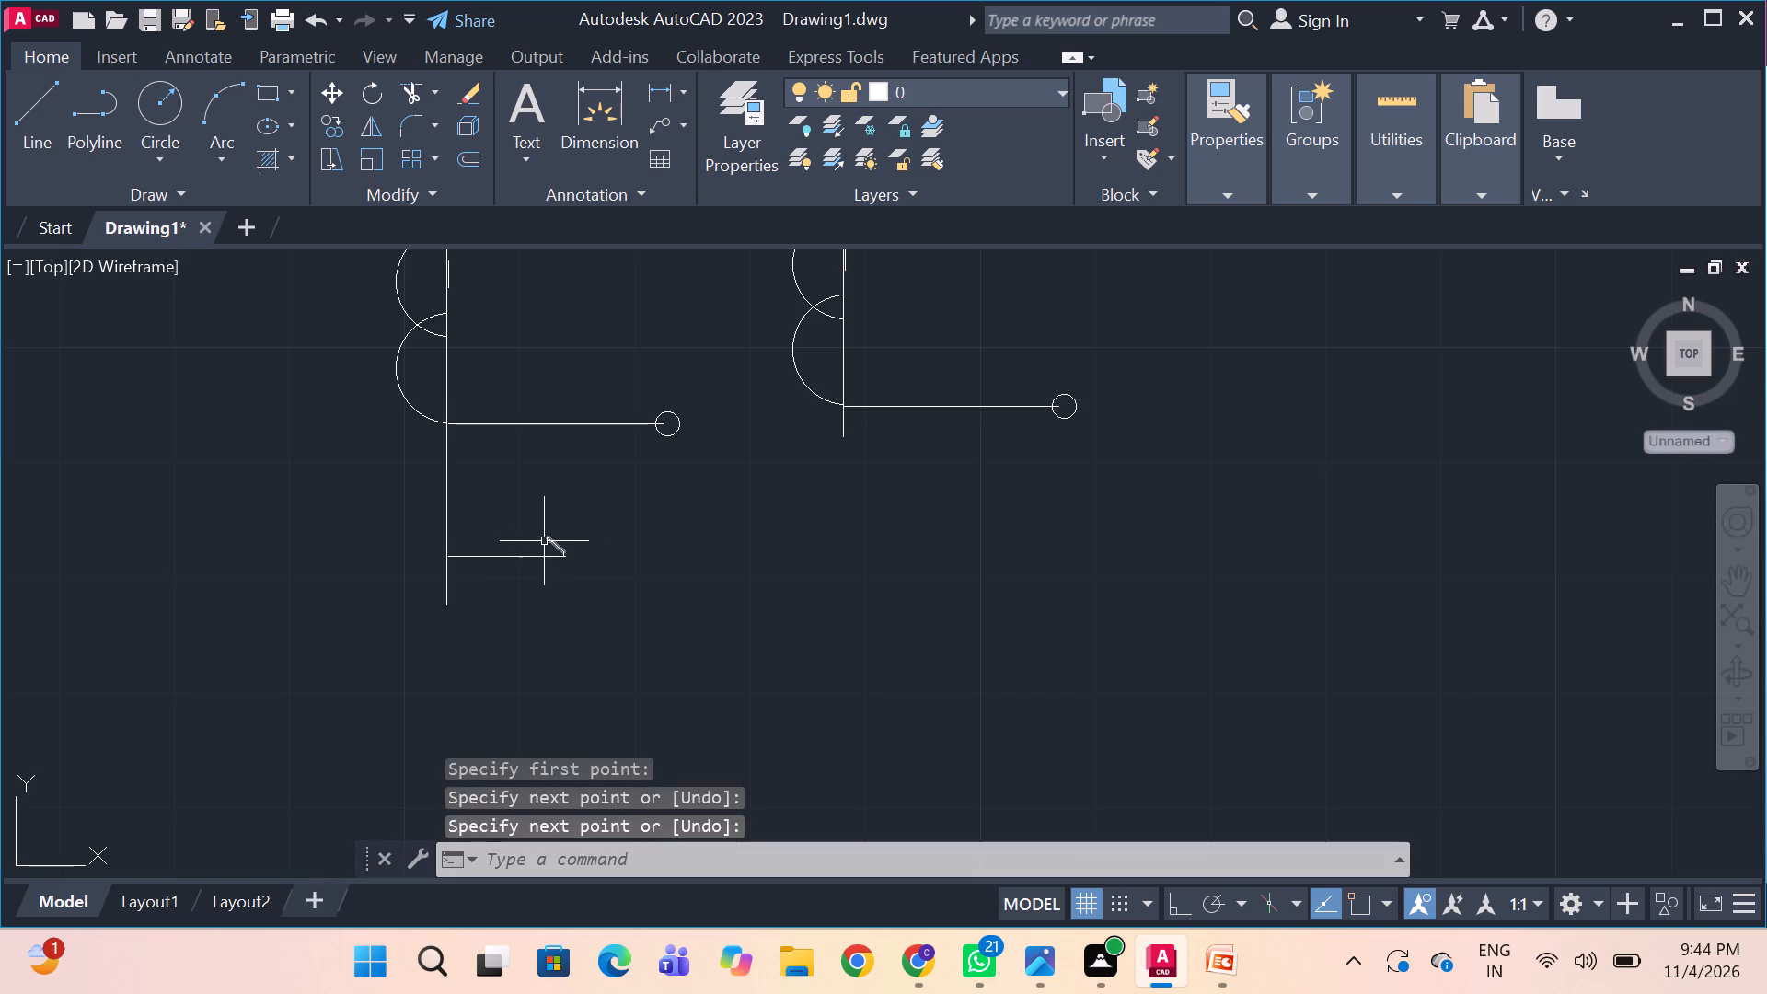
key("l")
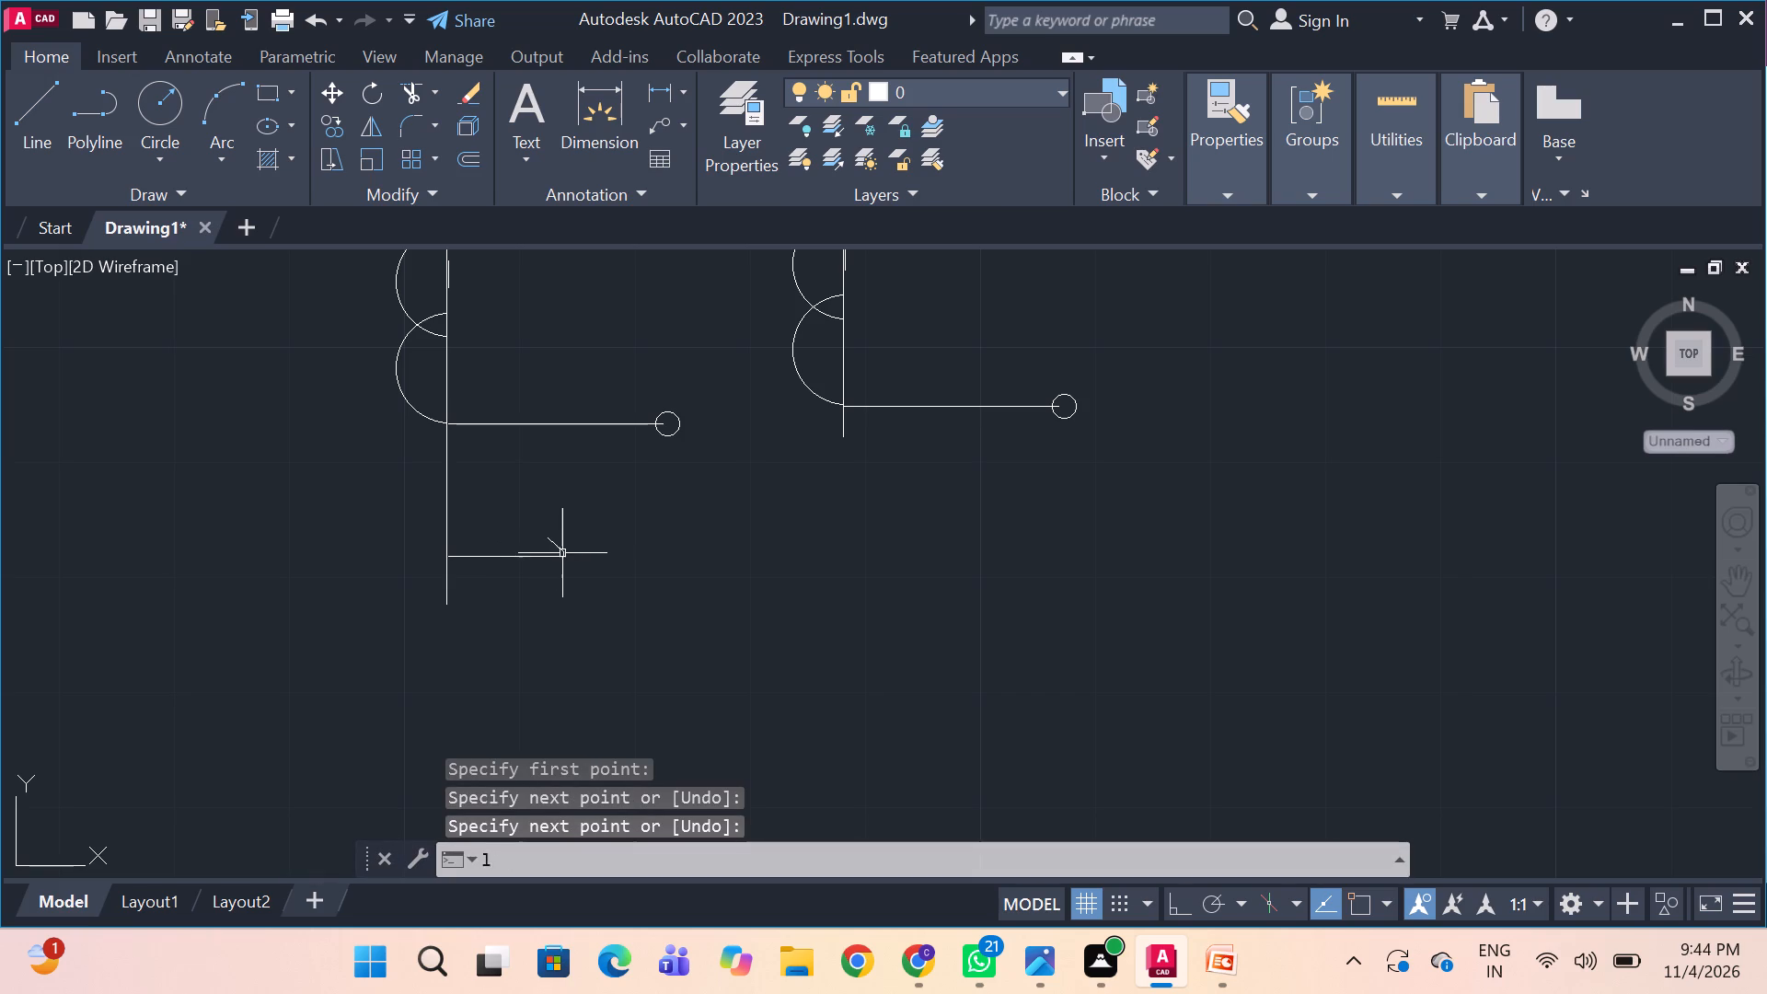
key("space")
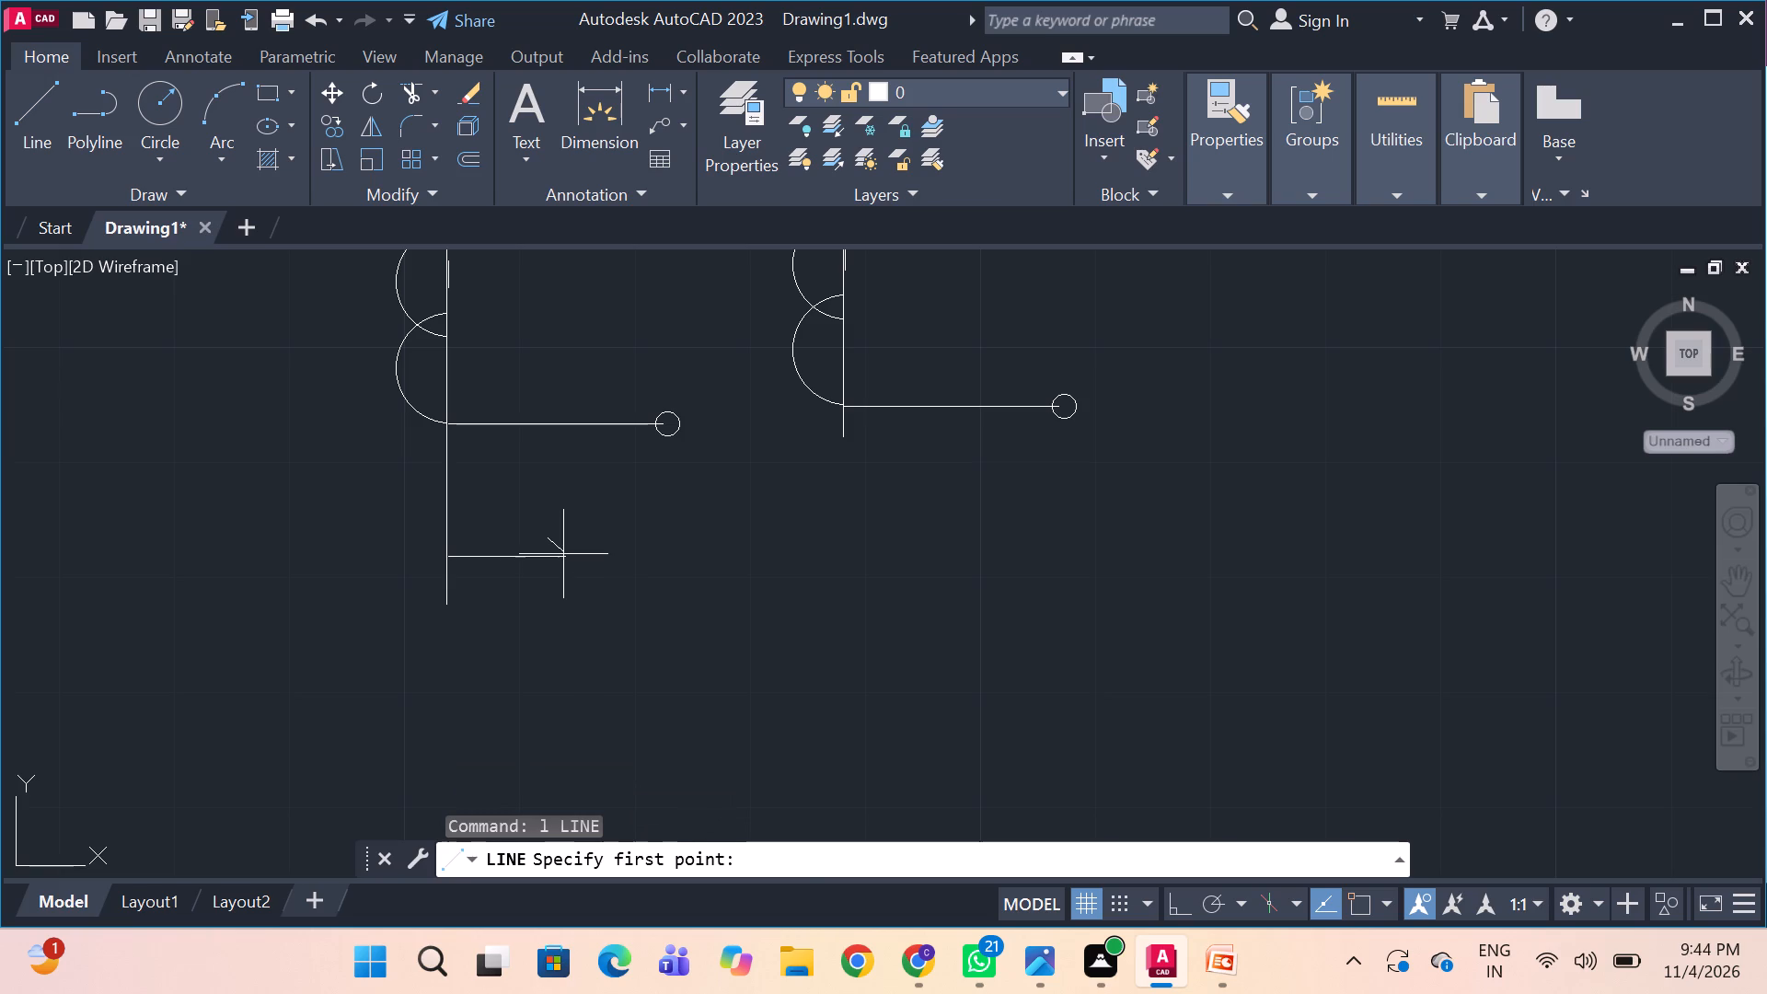
left_click_drag(563, 553, 550, 575)
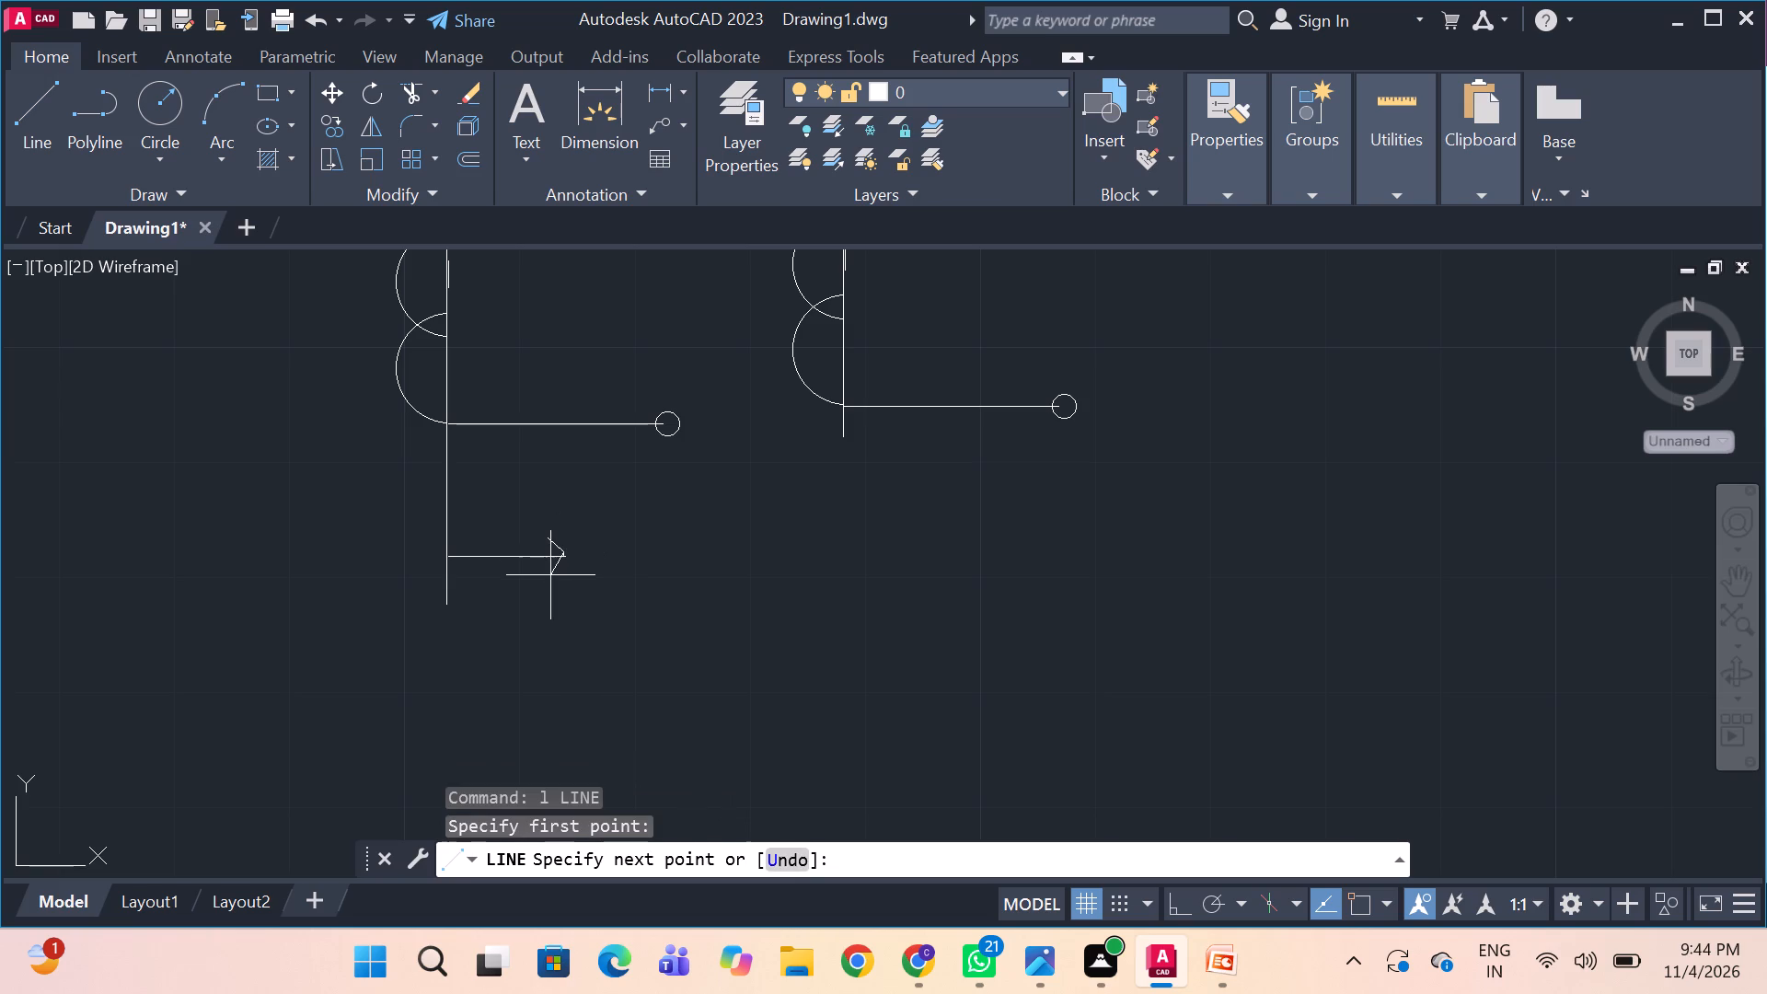
left_click_drag(550, 575, 550, 574)
left_click(550, 574)
key("space")
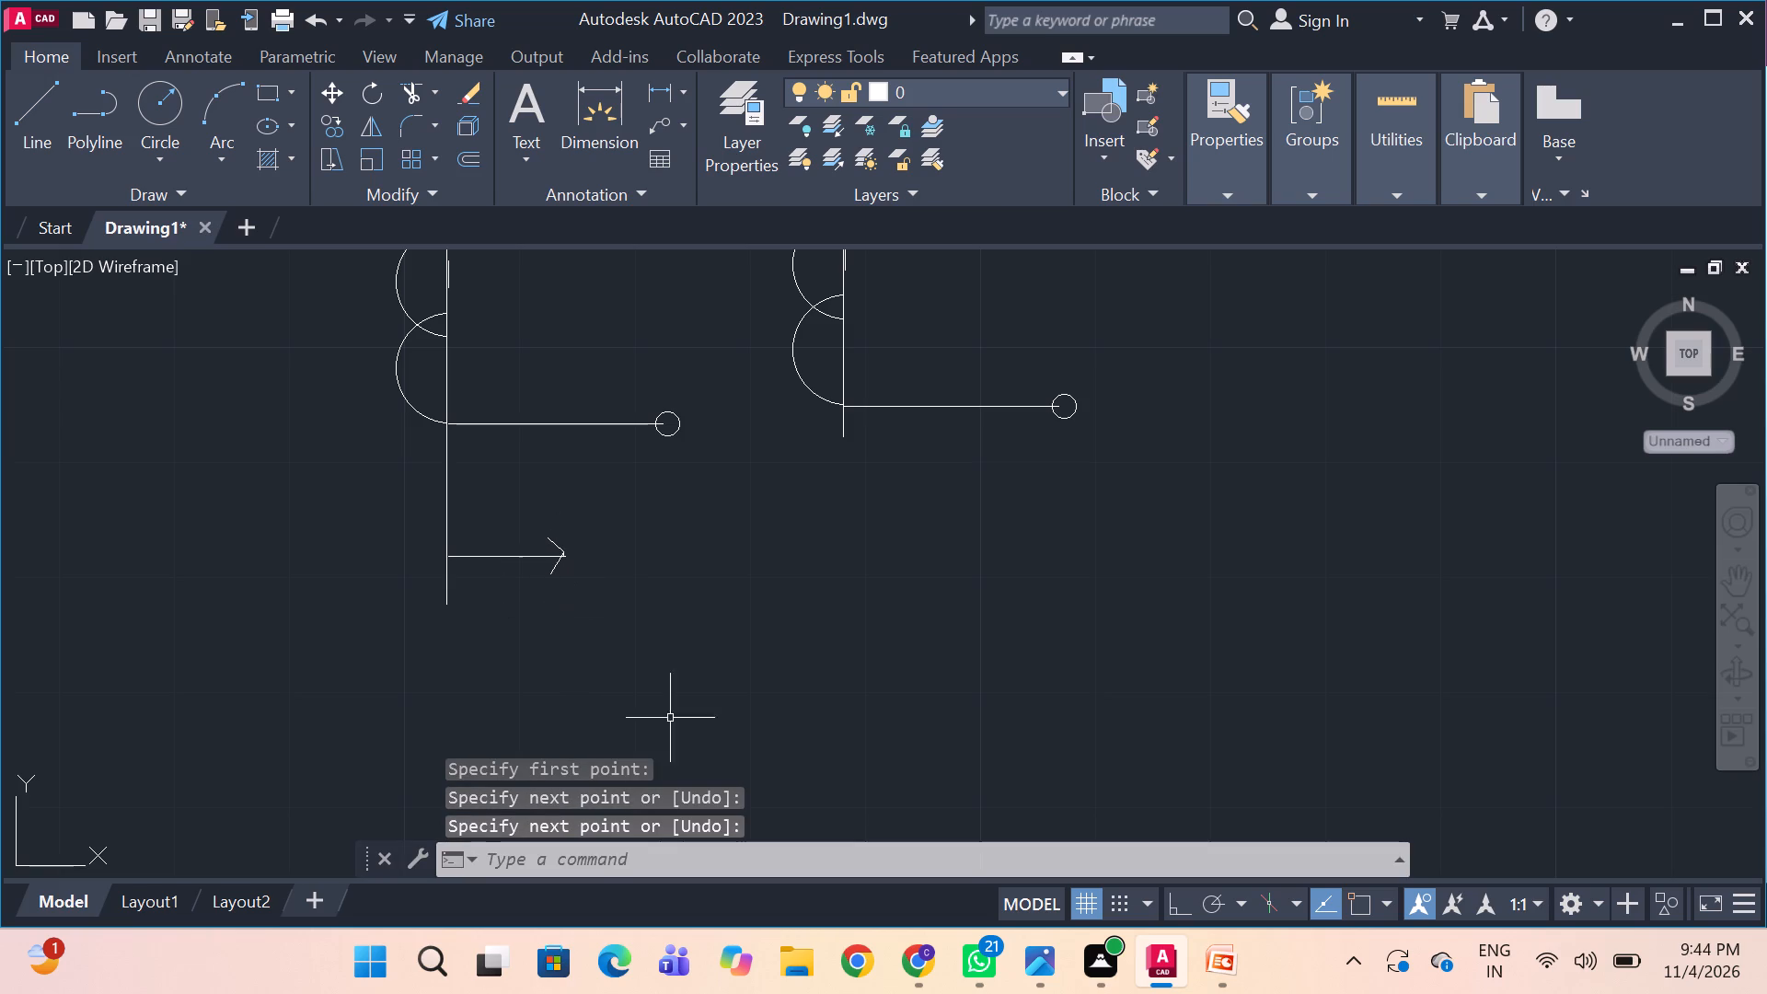
Stretch the lower end of the first 11KV feeder's line further down below the LA connection, following the reference image.
key("alt+Tab")
key("alt+Tab")
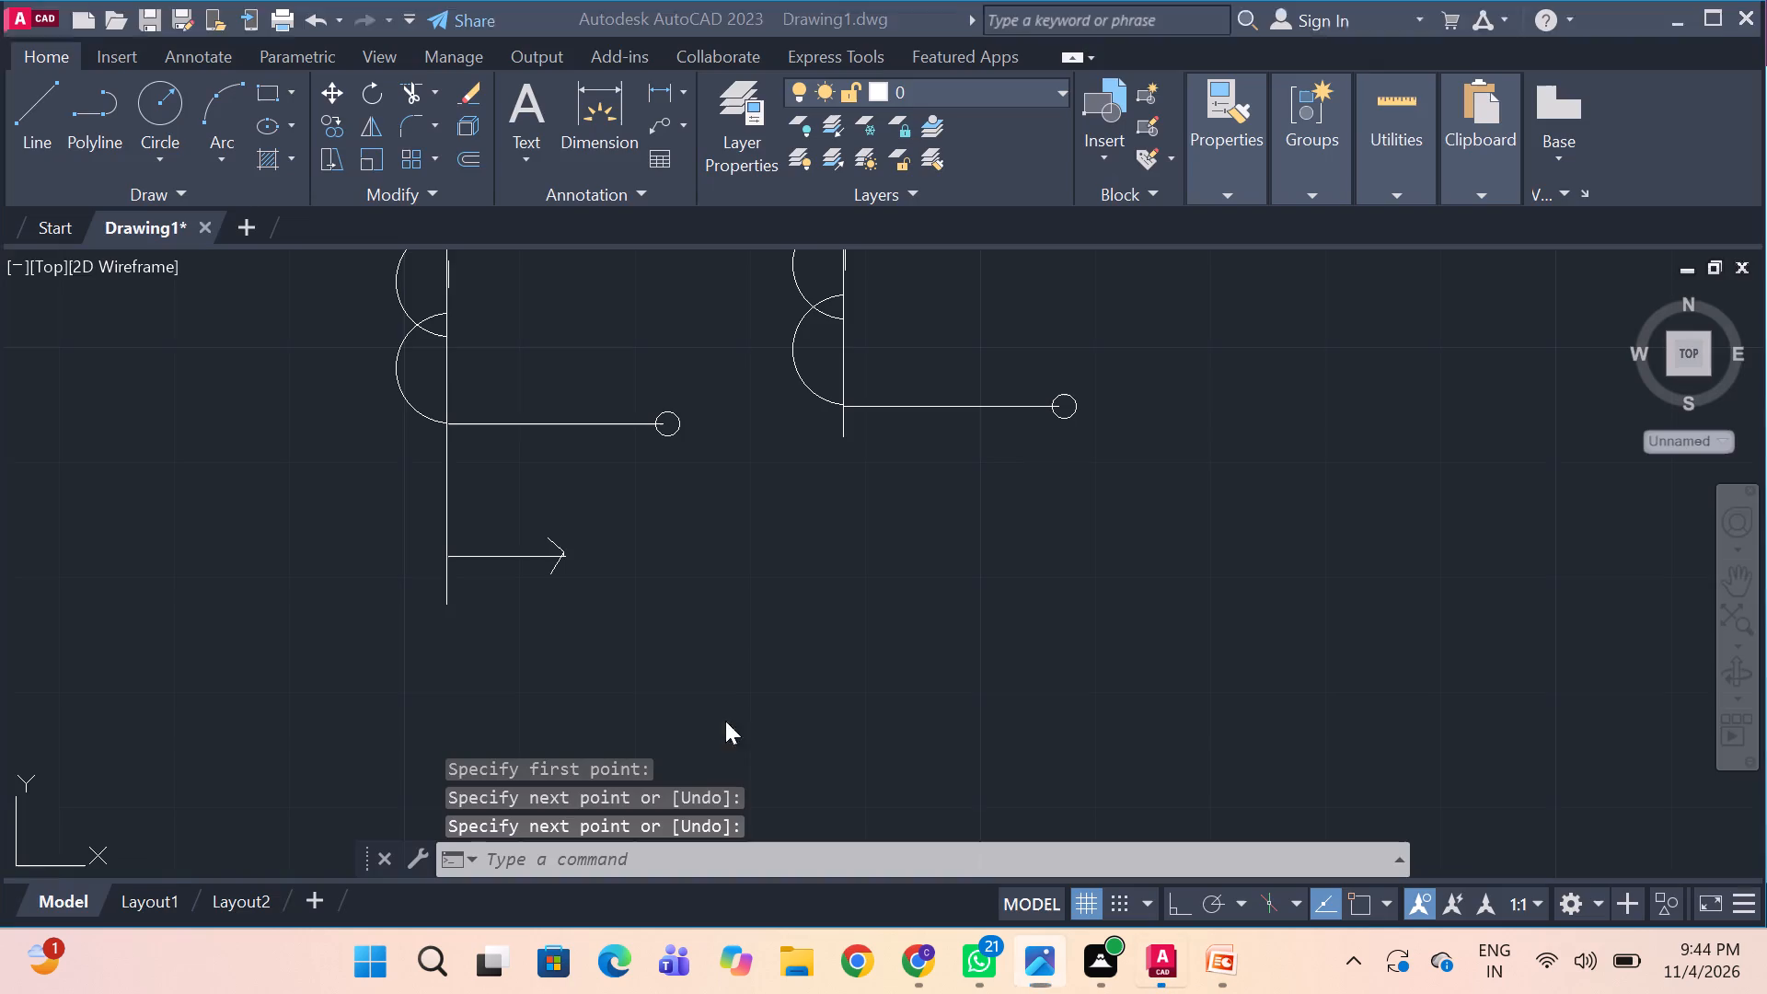
left_click(445, 585)
left_click_drag(446, 602, 438, 644)
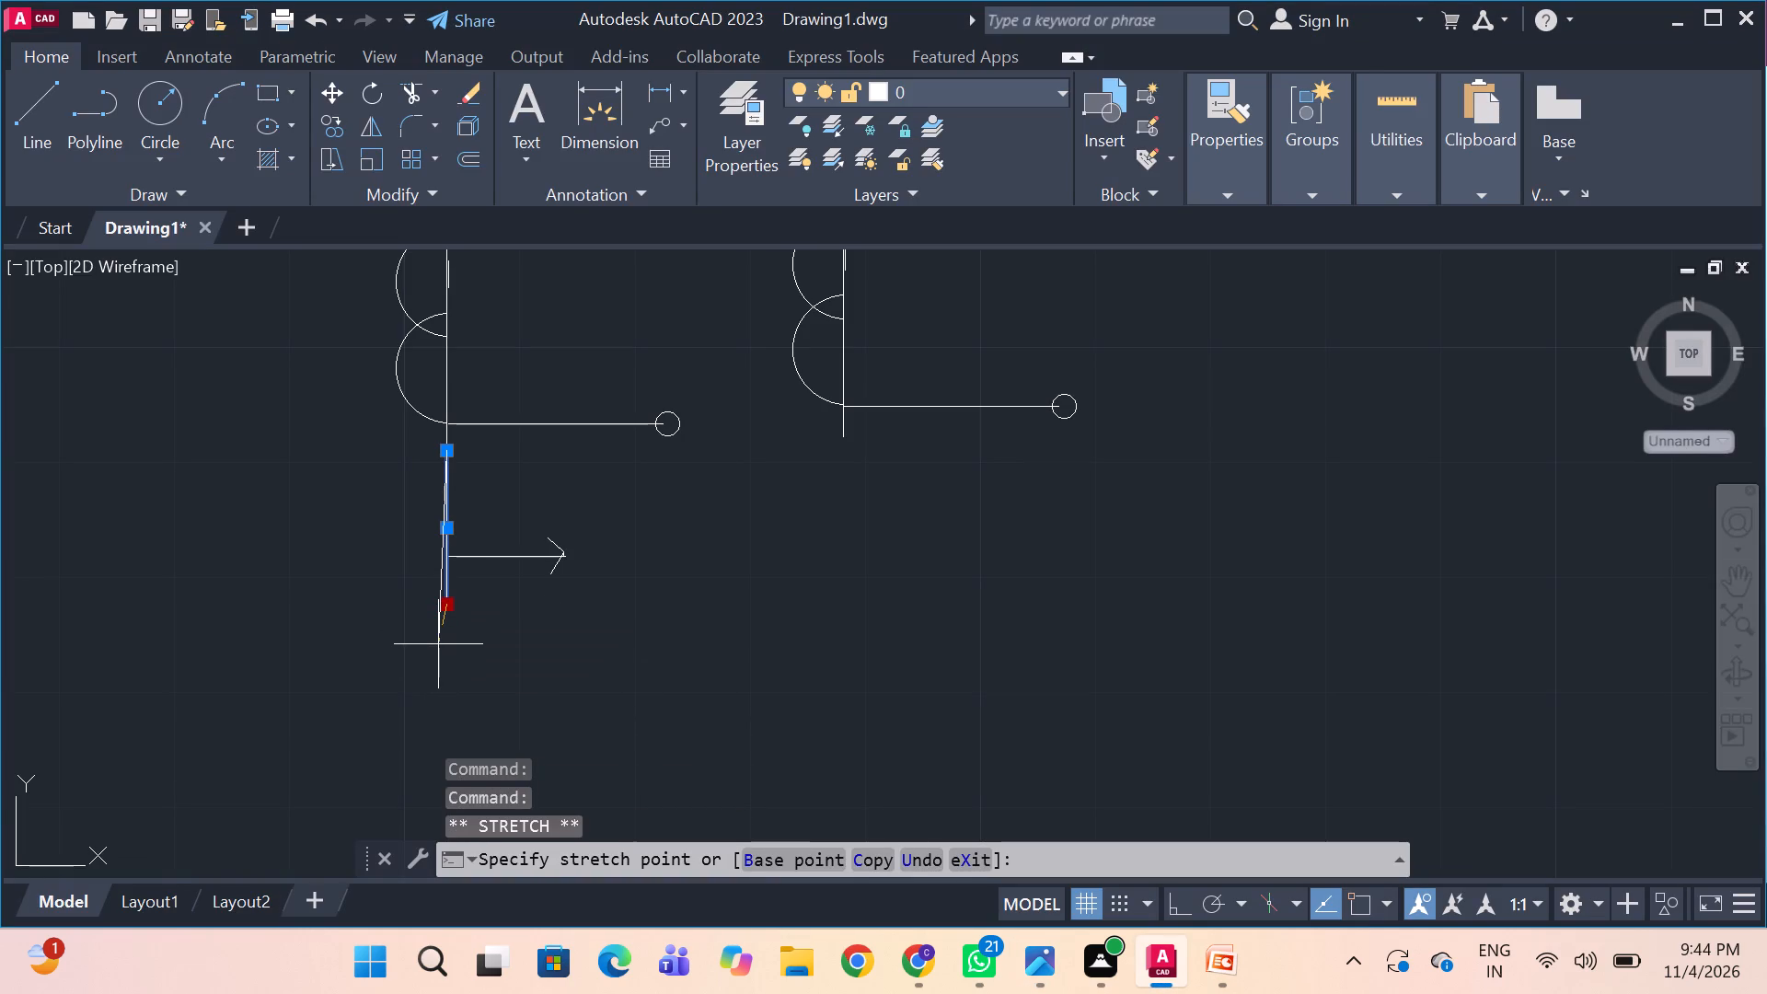
left_click_drag(438, 644, 445, 651)
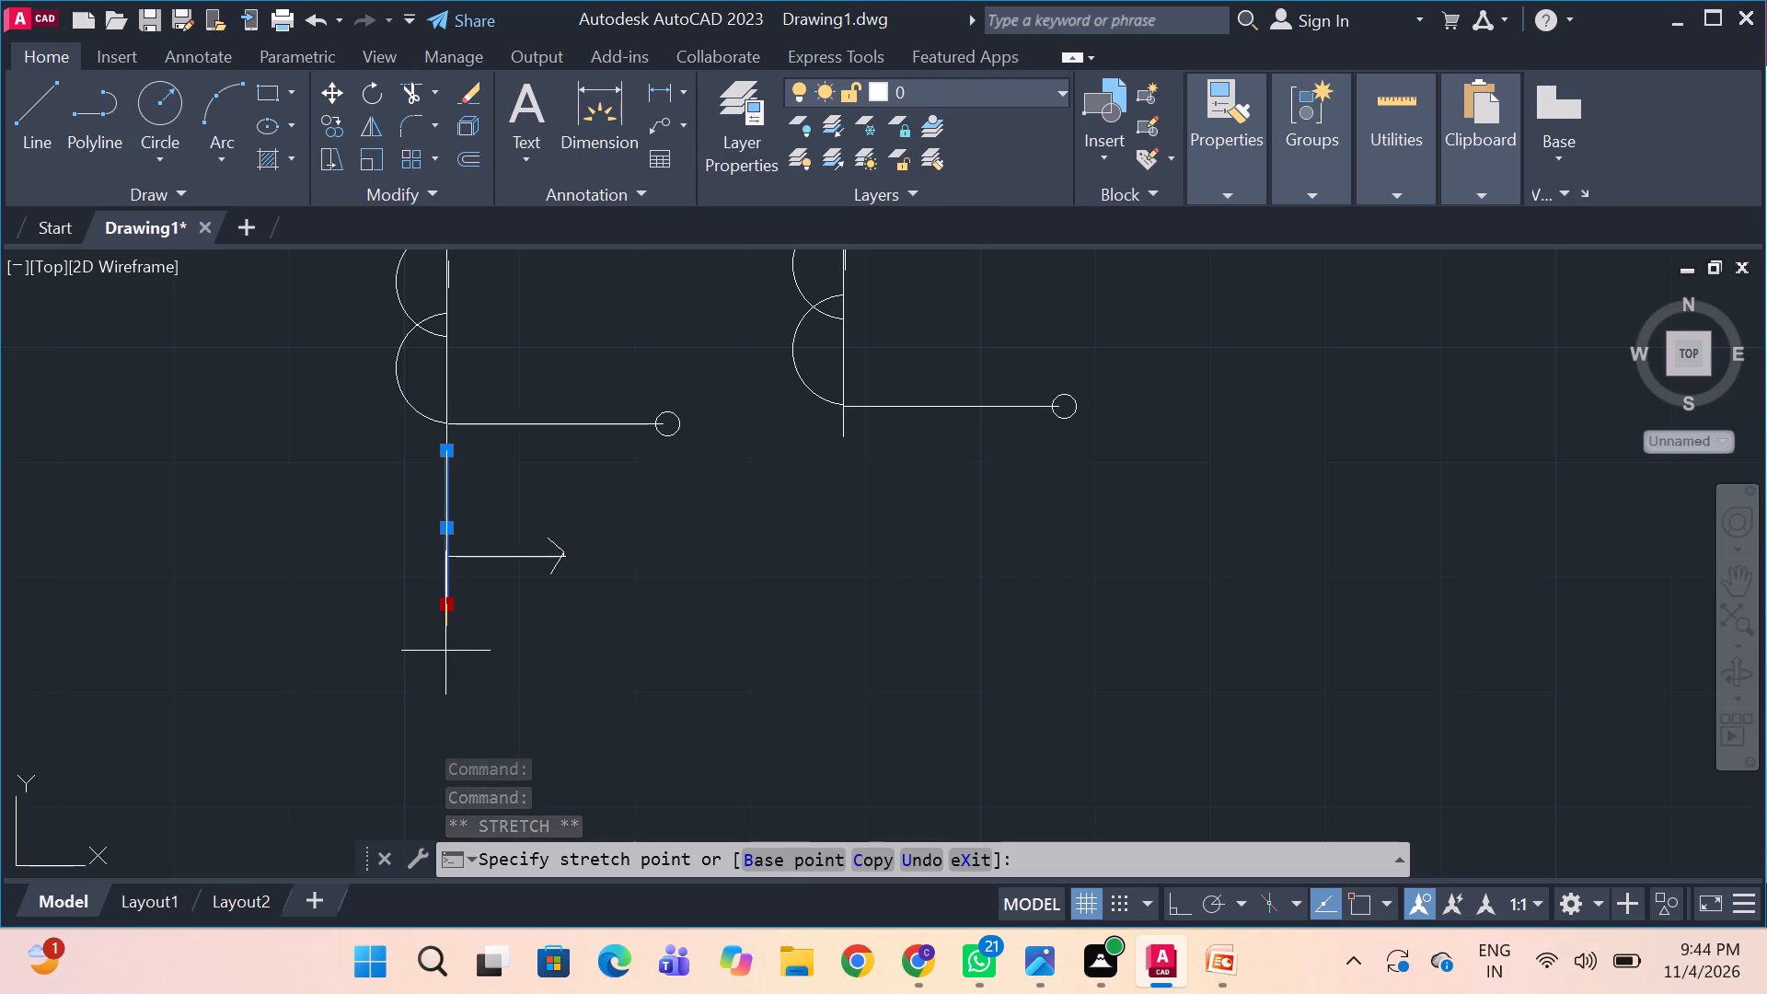
left_click_drag(445, 651, 447, 651)
left_click(448, 653)
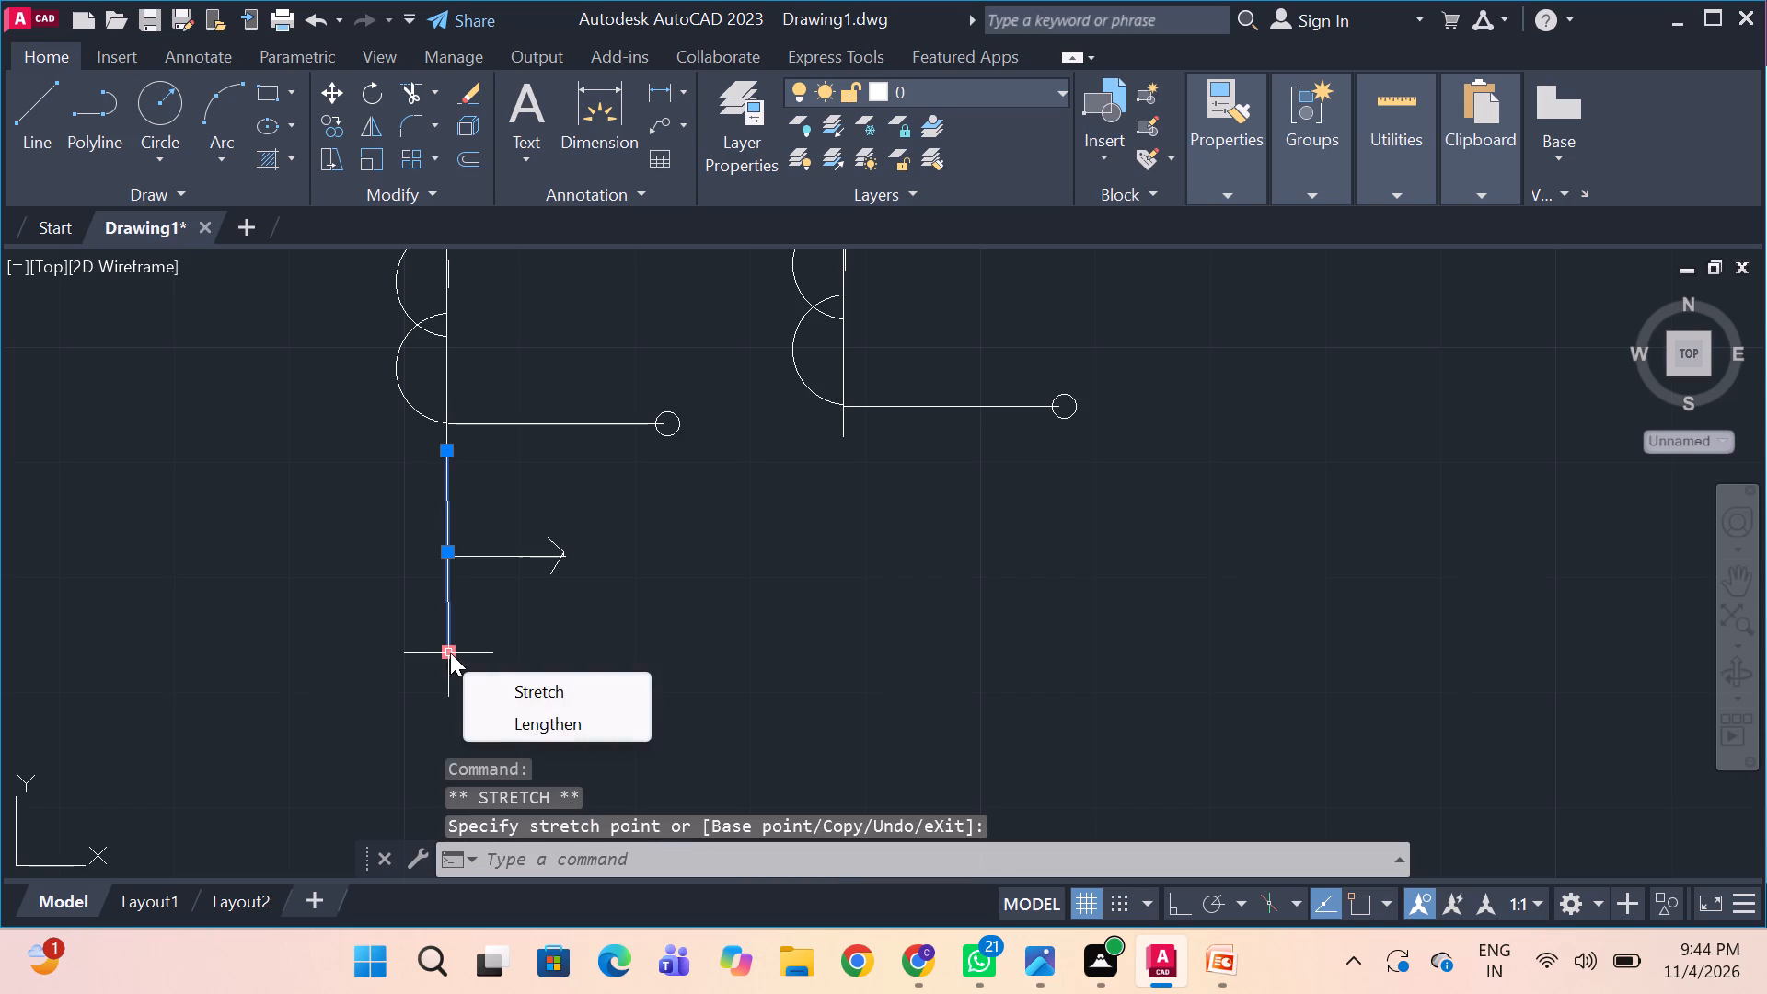
Draw two short slanted lines forming a downward arrowhead at the lower end of the first 11KV feeder's line.
key("space")
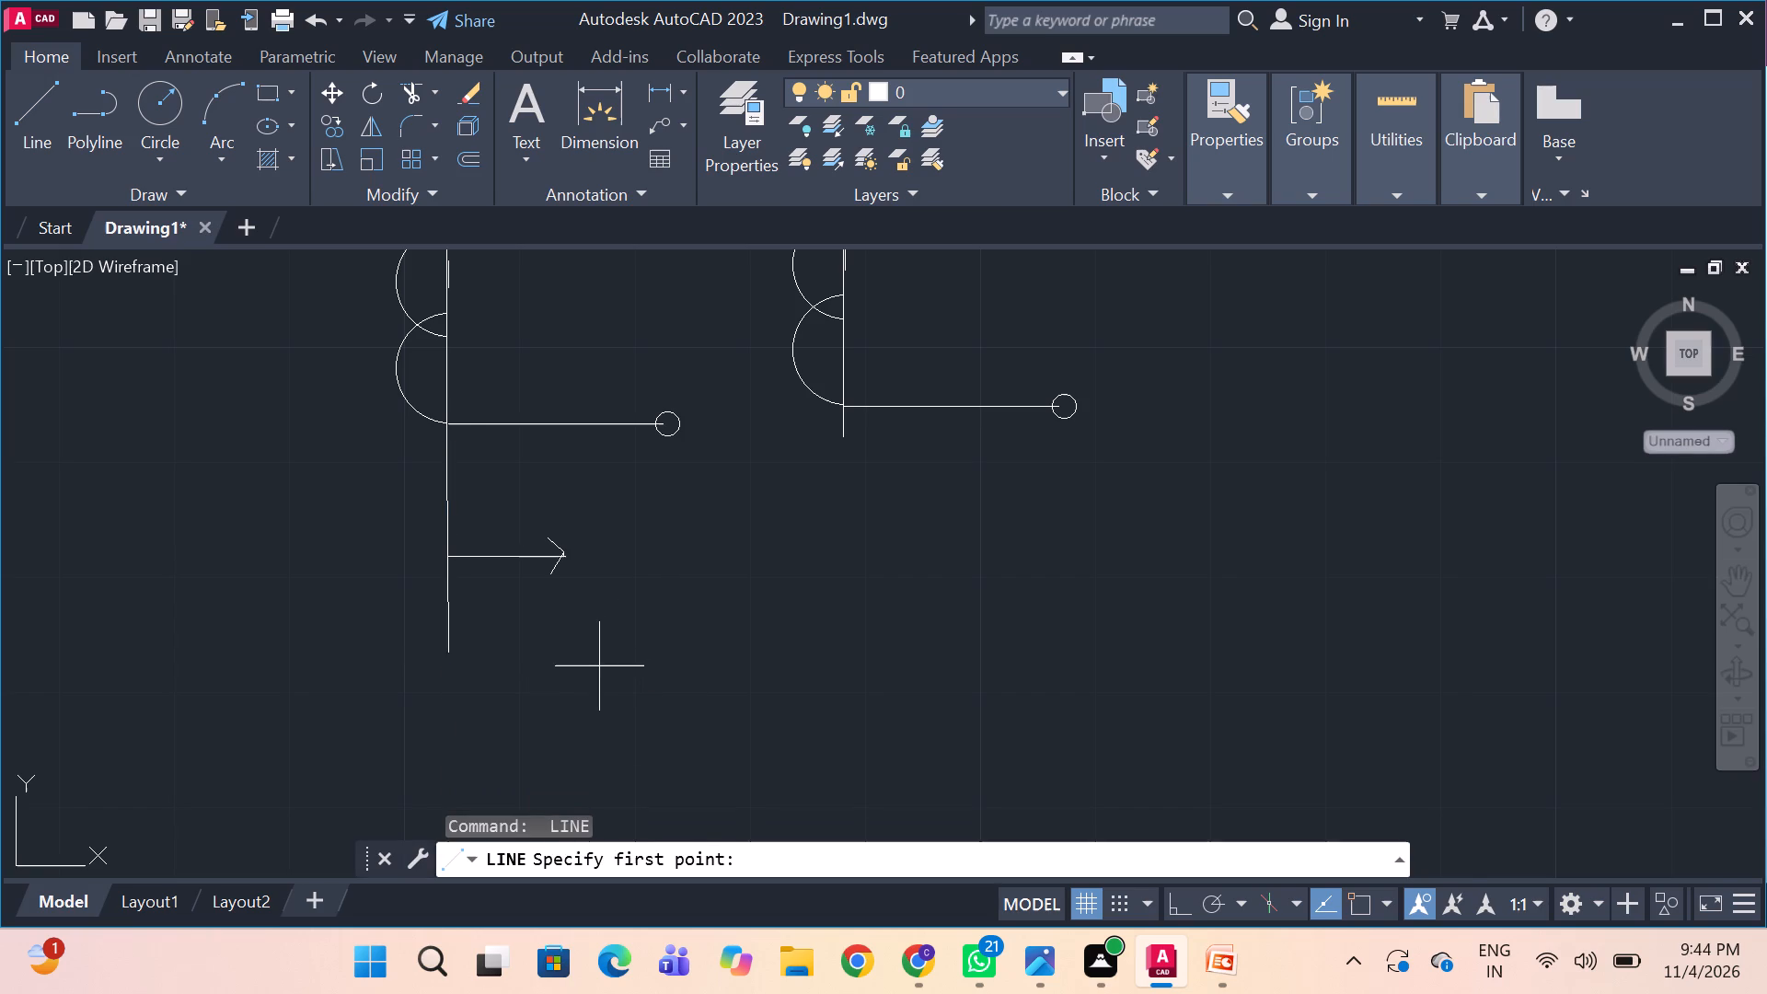
key("alt+Tab")
key("alt+Tab")
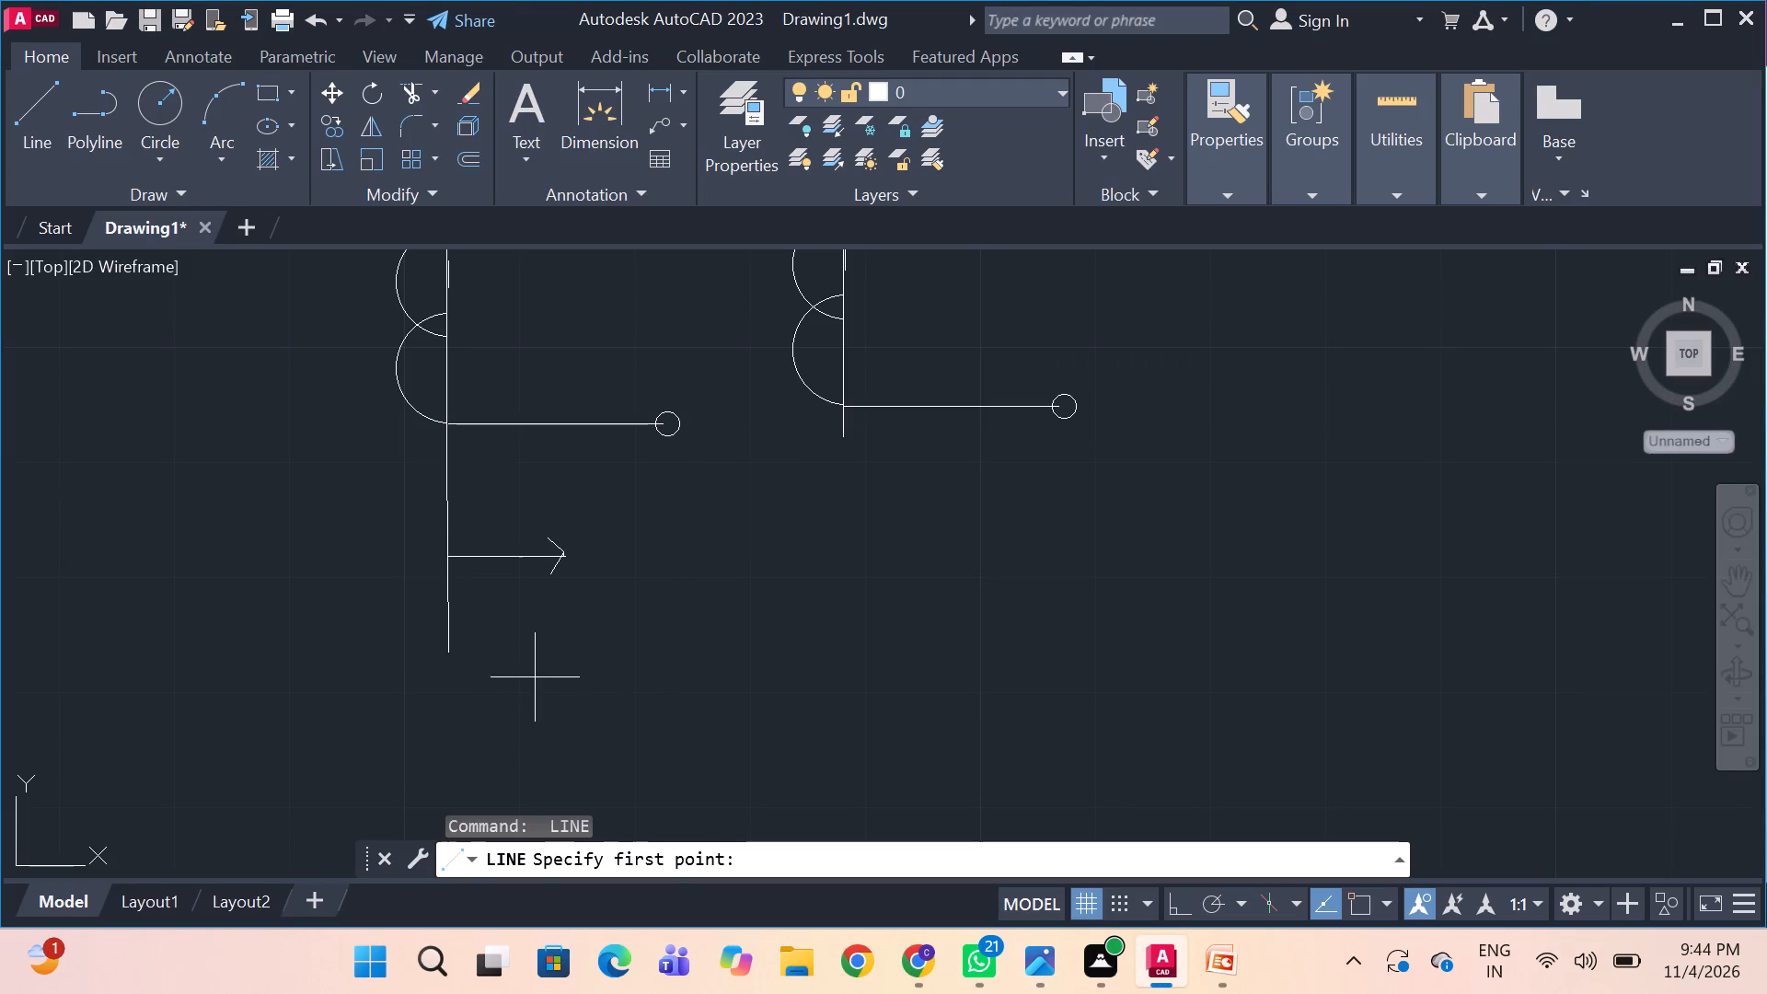
key("l")
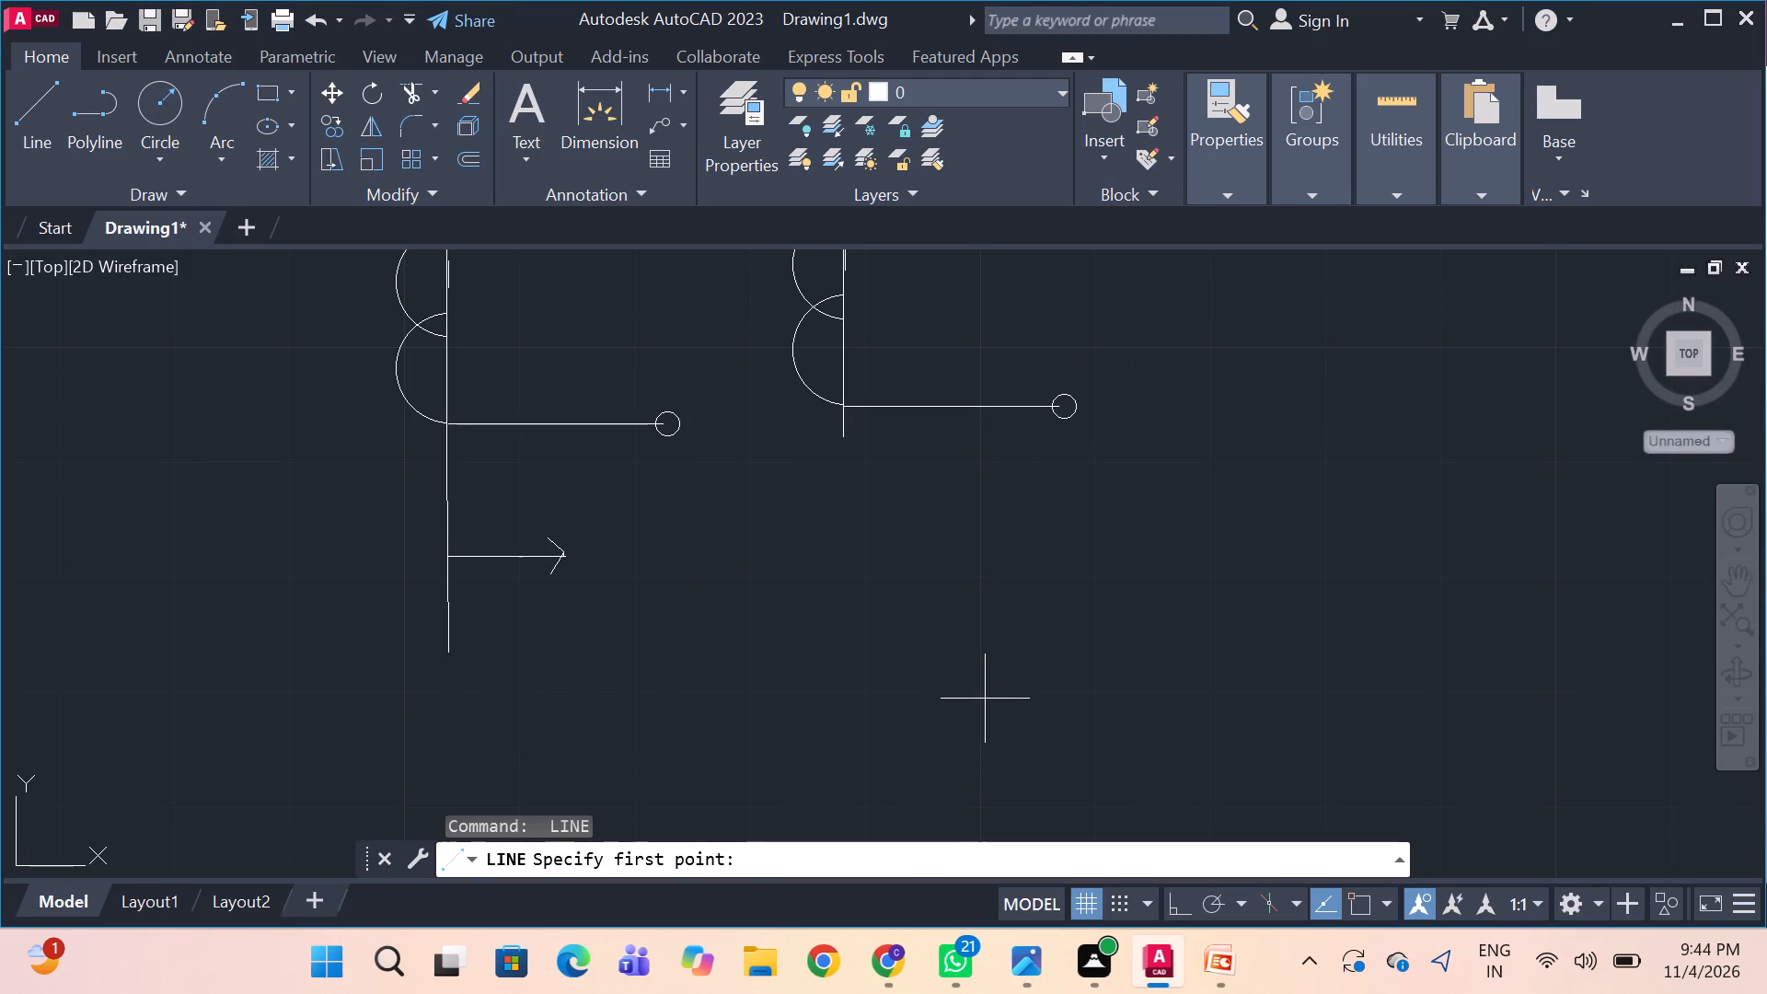
key("space")
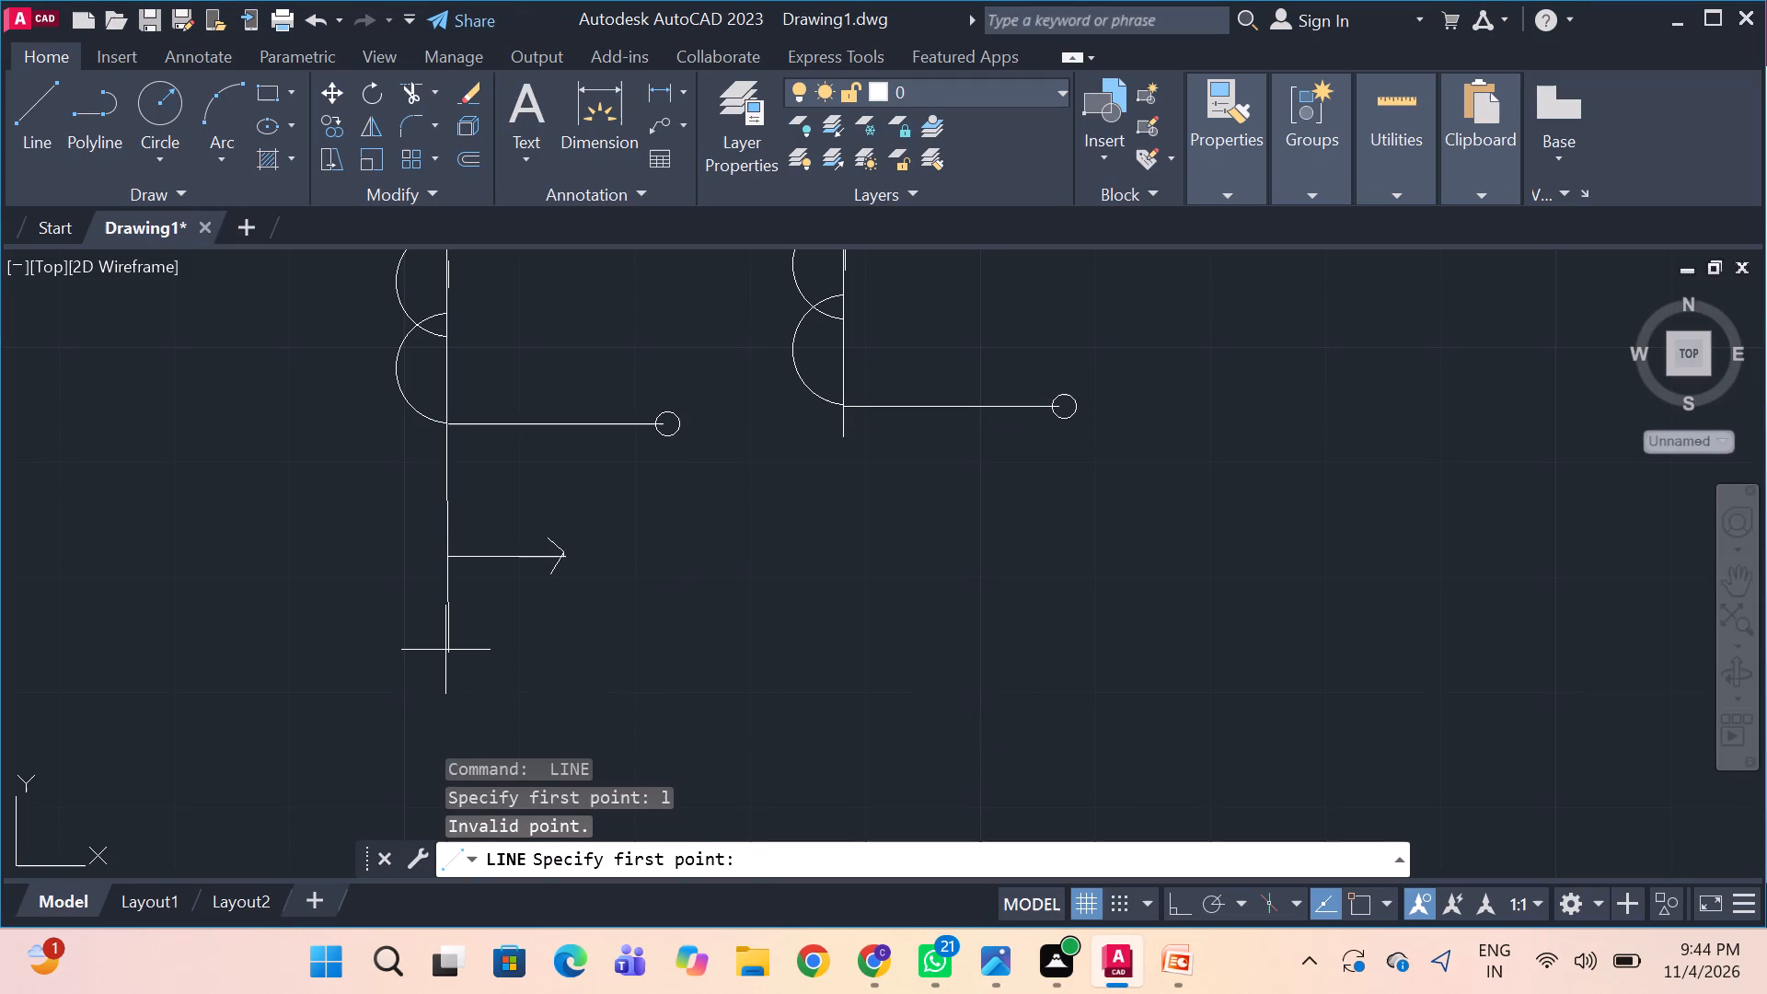
left_click_drag(450, 649, 460, 628)
left_click(460, 628)
key("space")
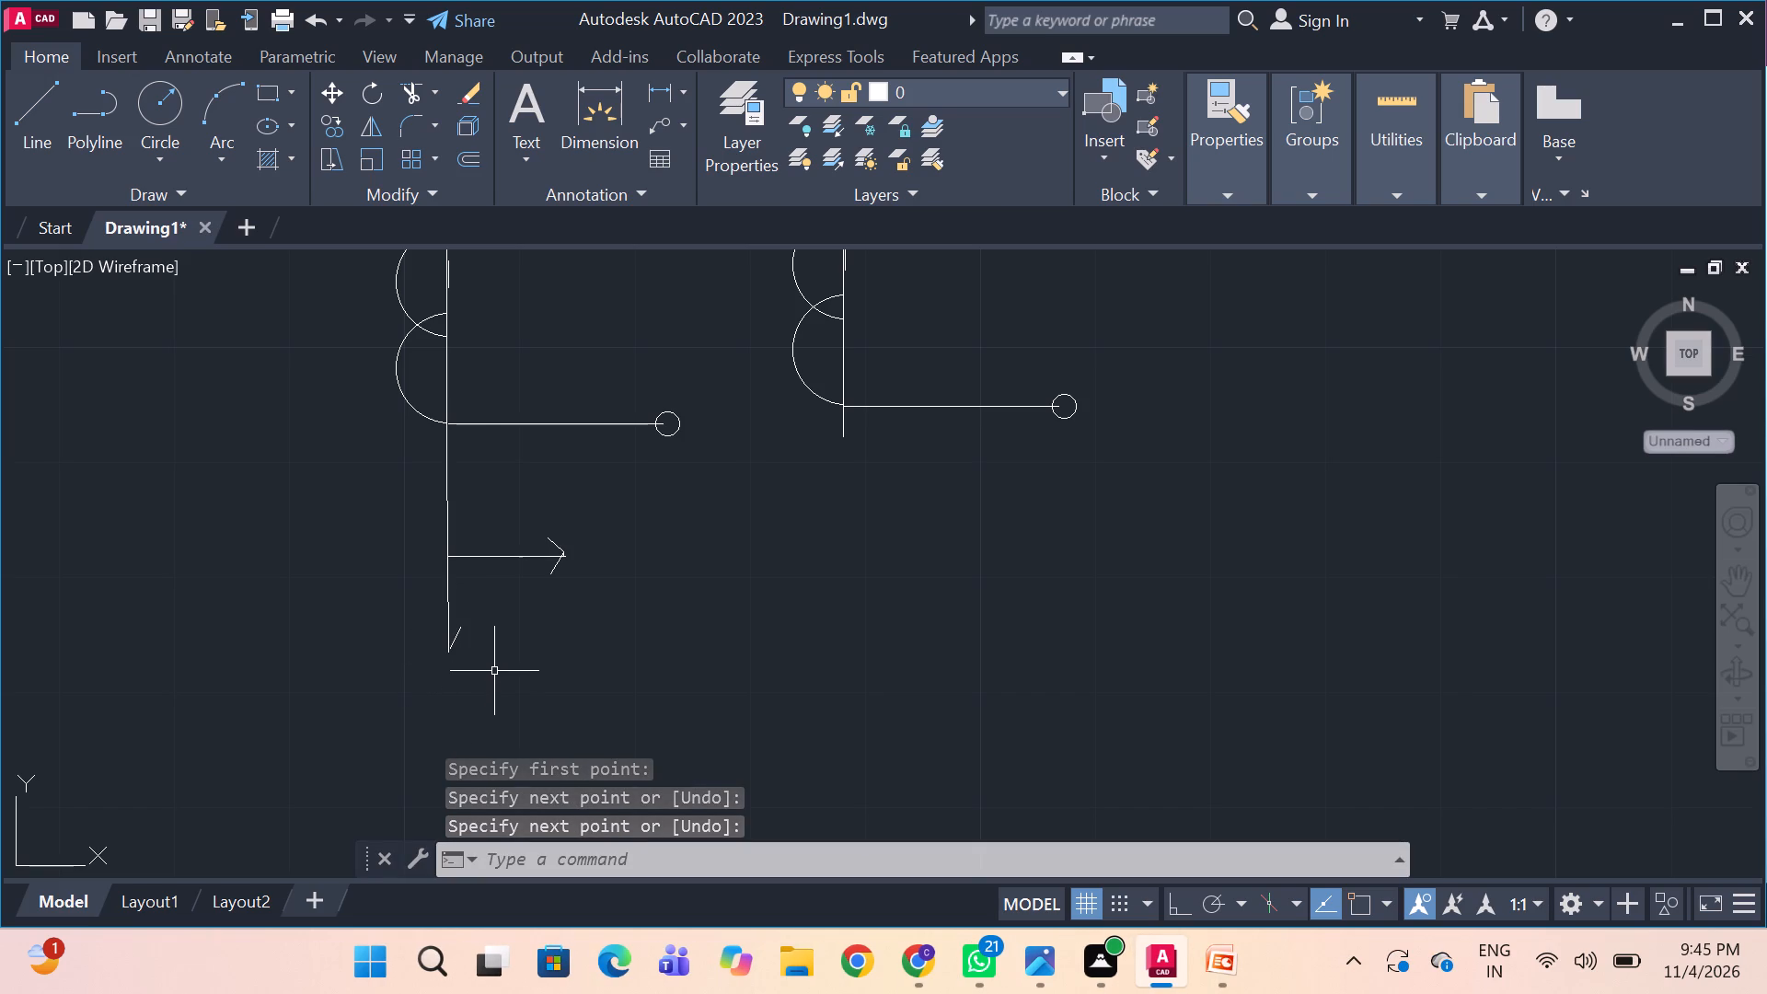
key("l")
key("space")
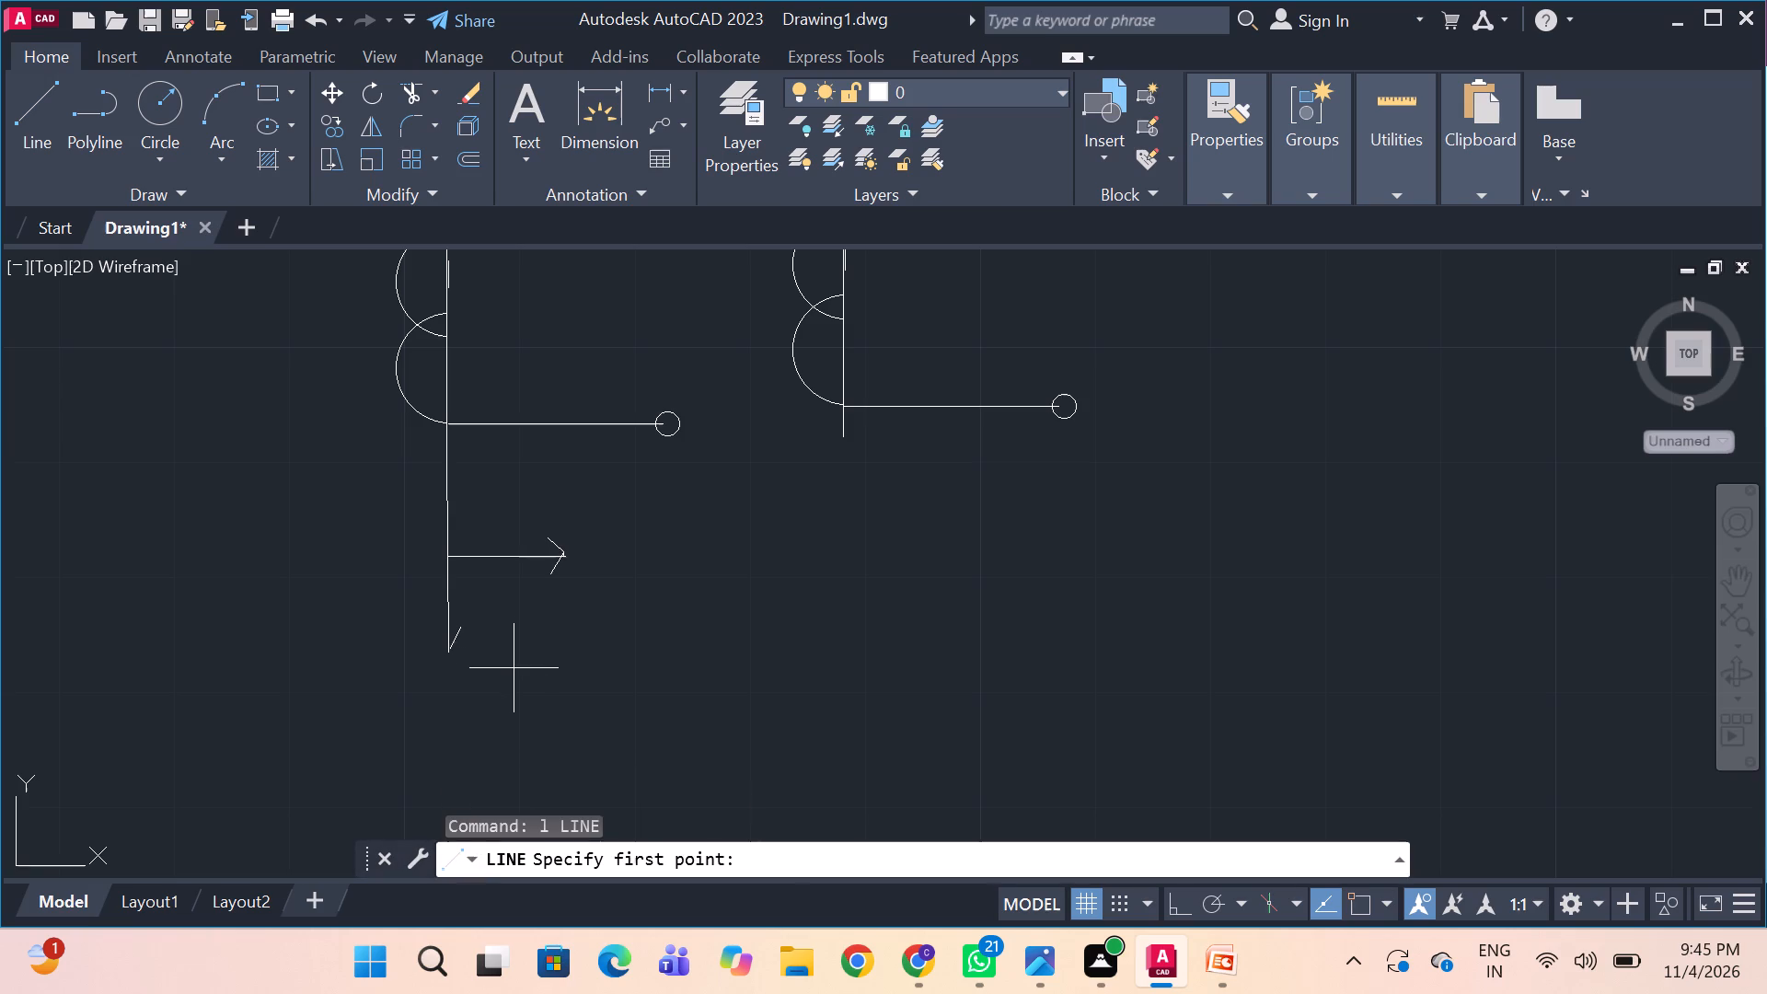
left_click_drag(446, 648, 435, 635)
left_click(435, 635)
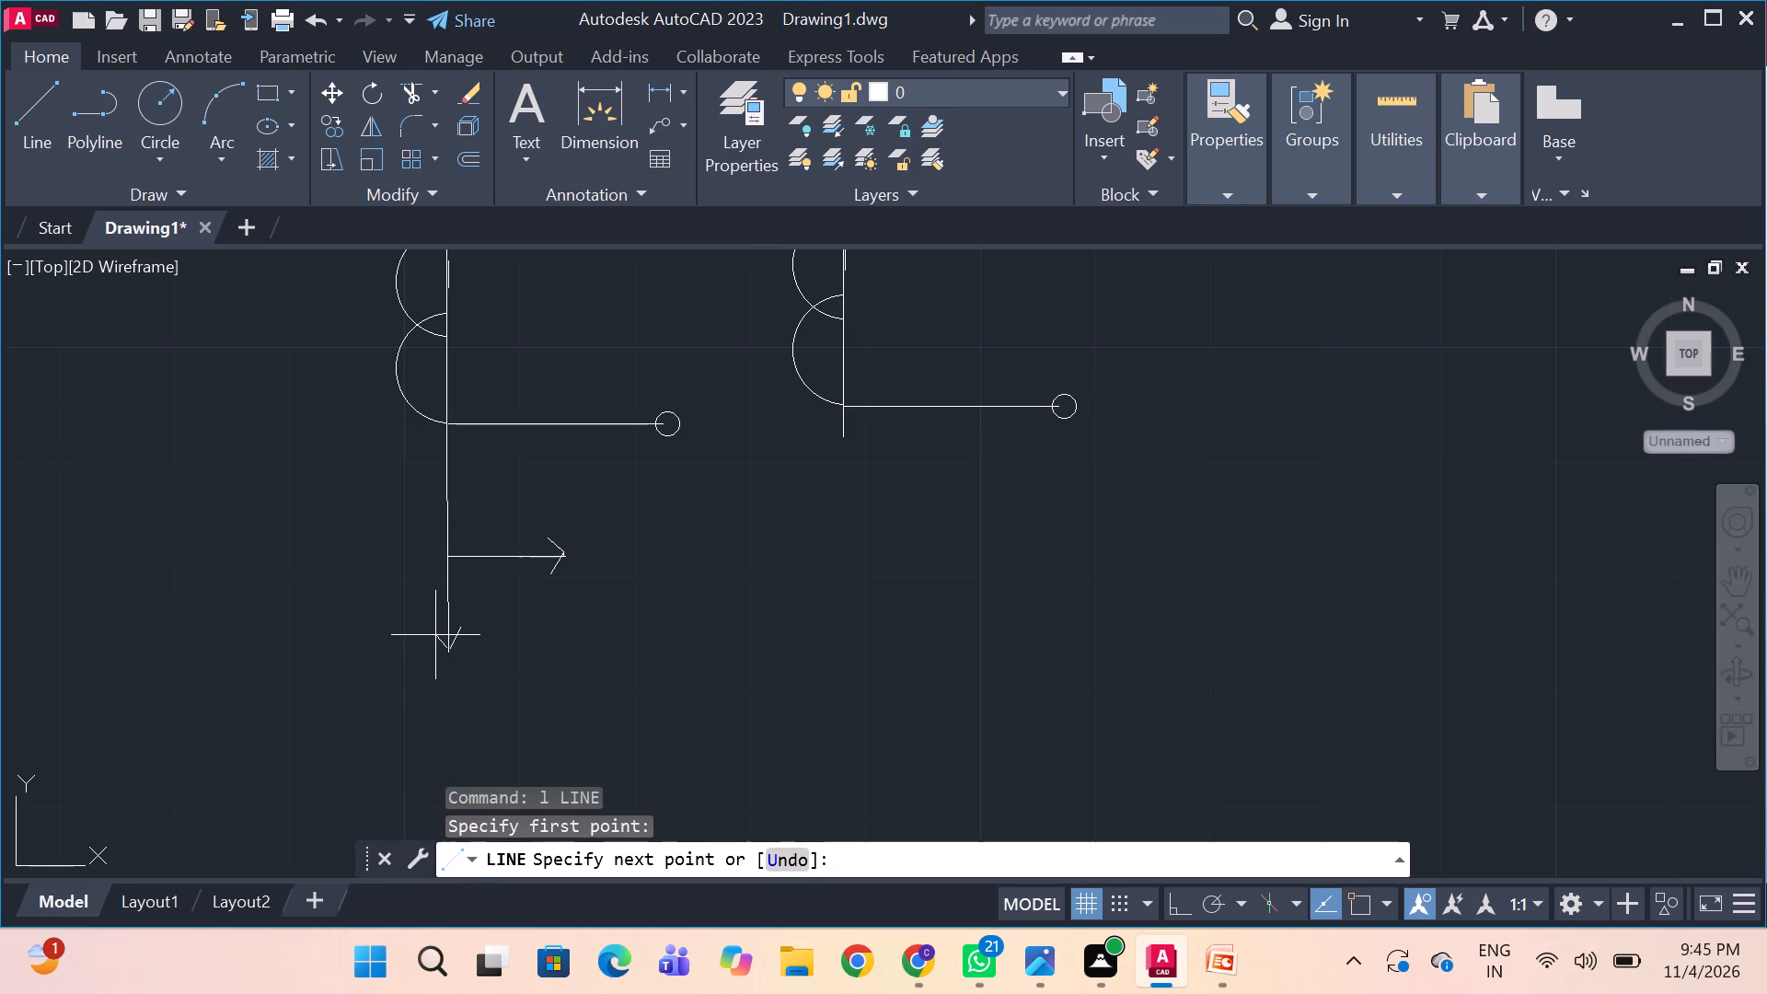
key("space")
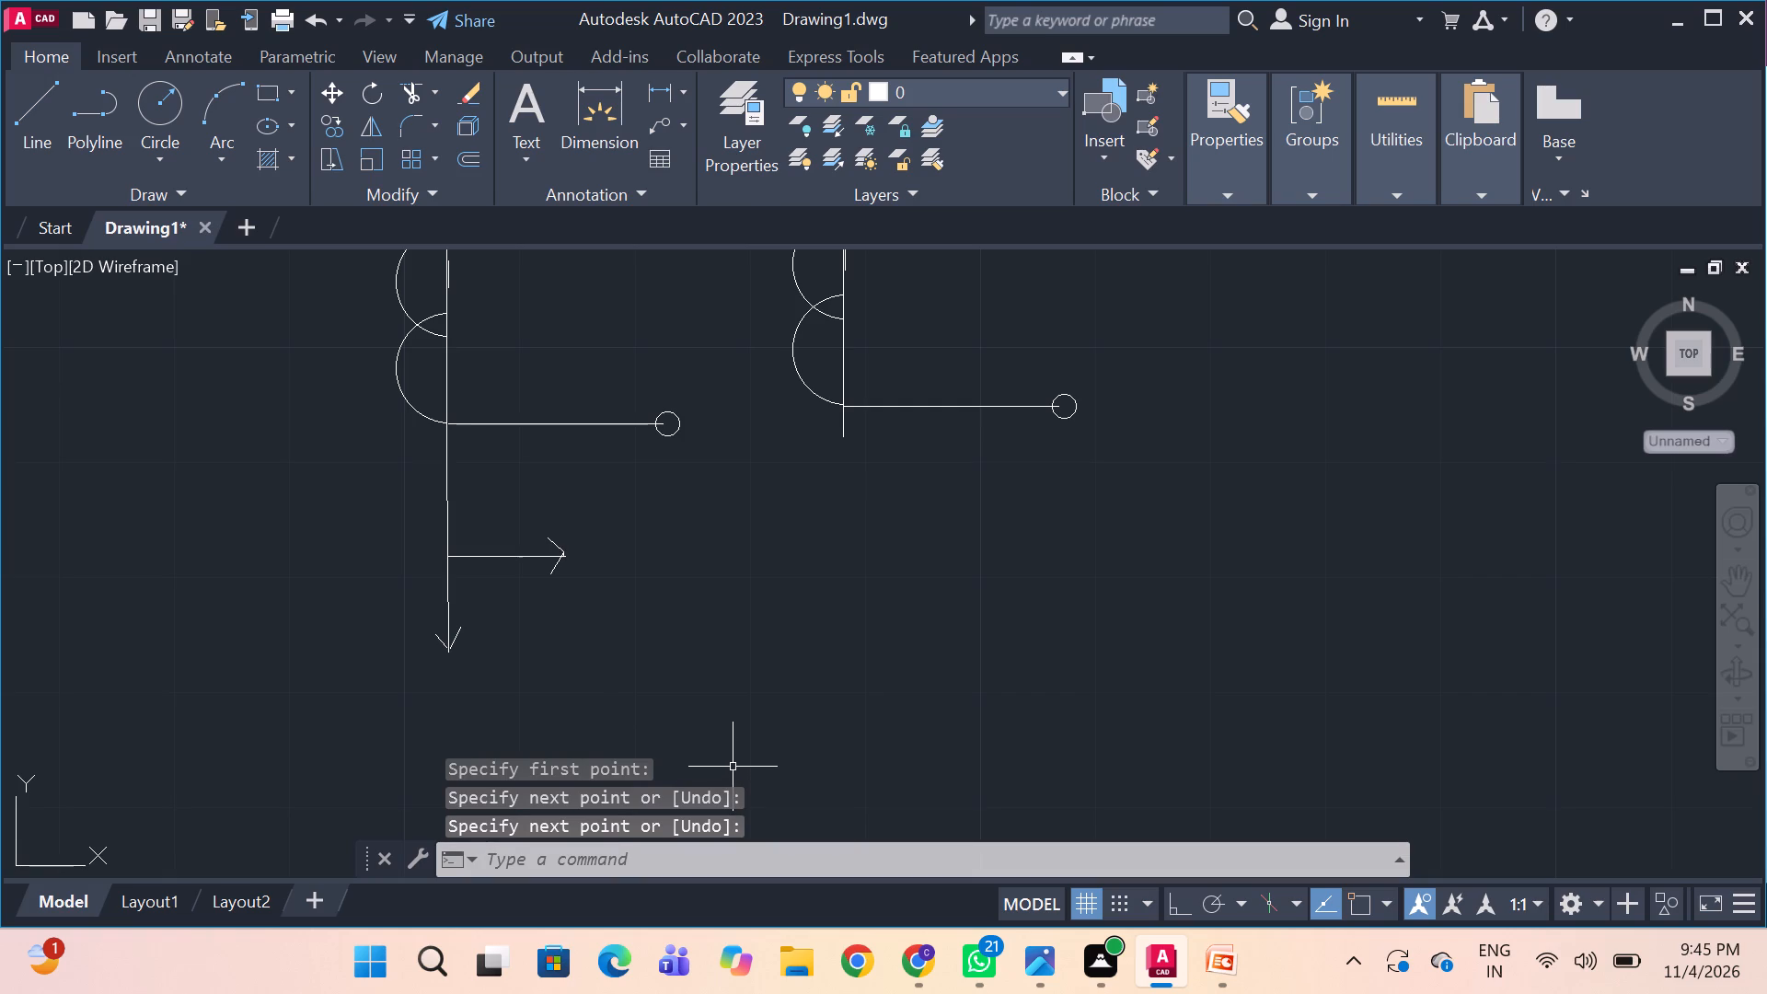
Check the feeders in the reference image and select the incomplete second 11KV feeder's isolator, VCB and CT beside the first feeder.
key("alt+Tab")
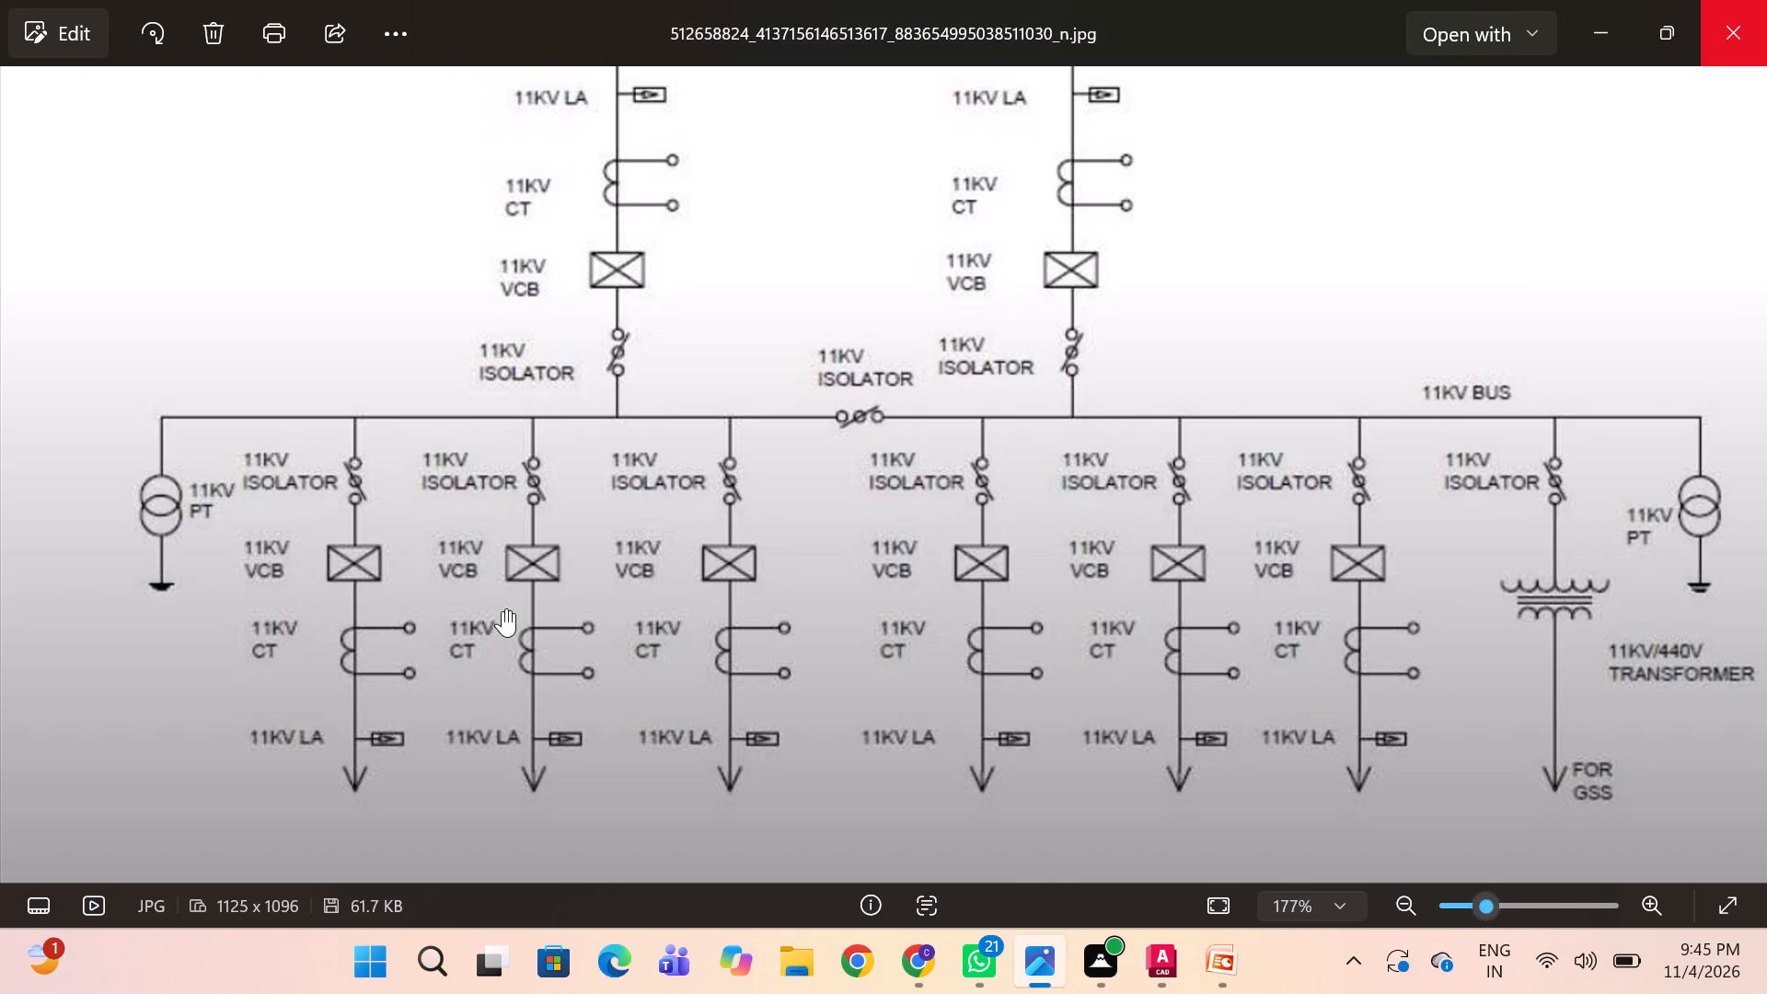
key("alt+Tab")
scroll(530, 693, "down", 2)
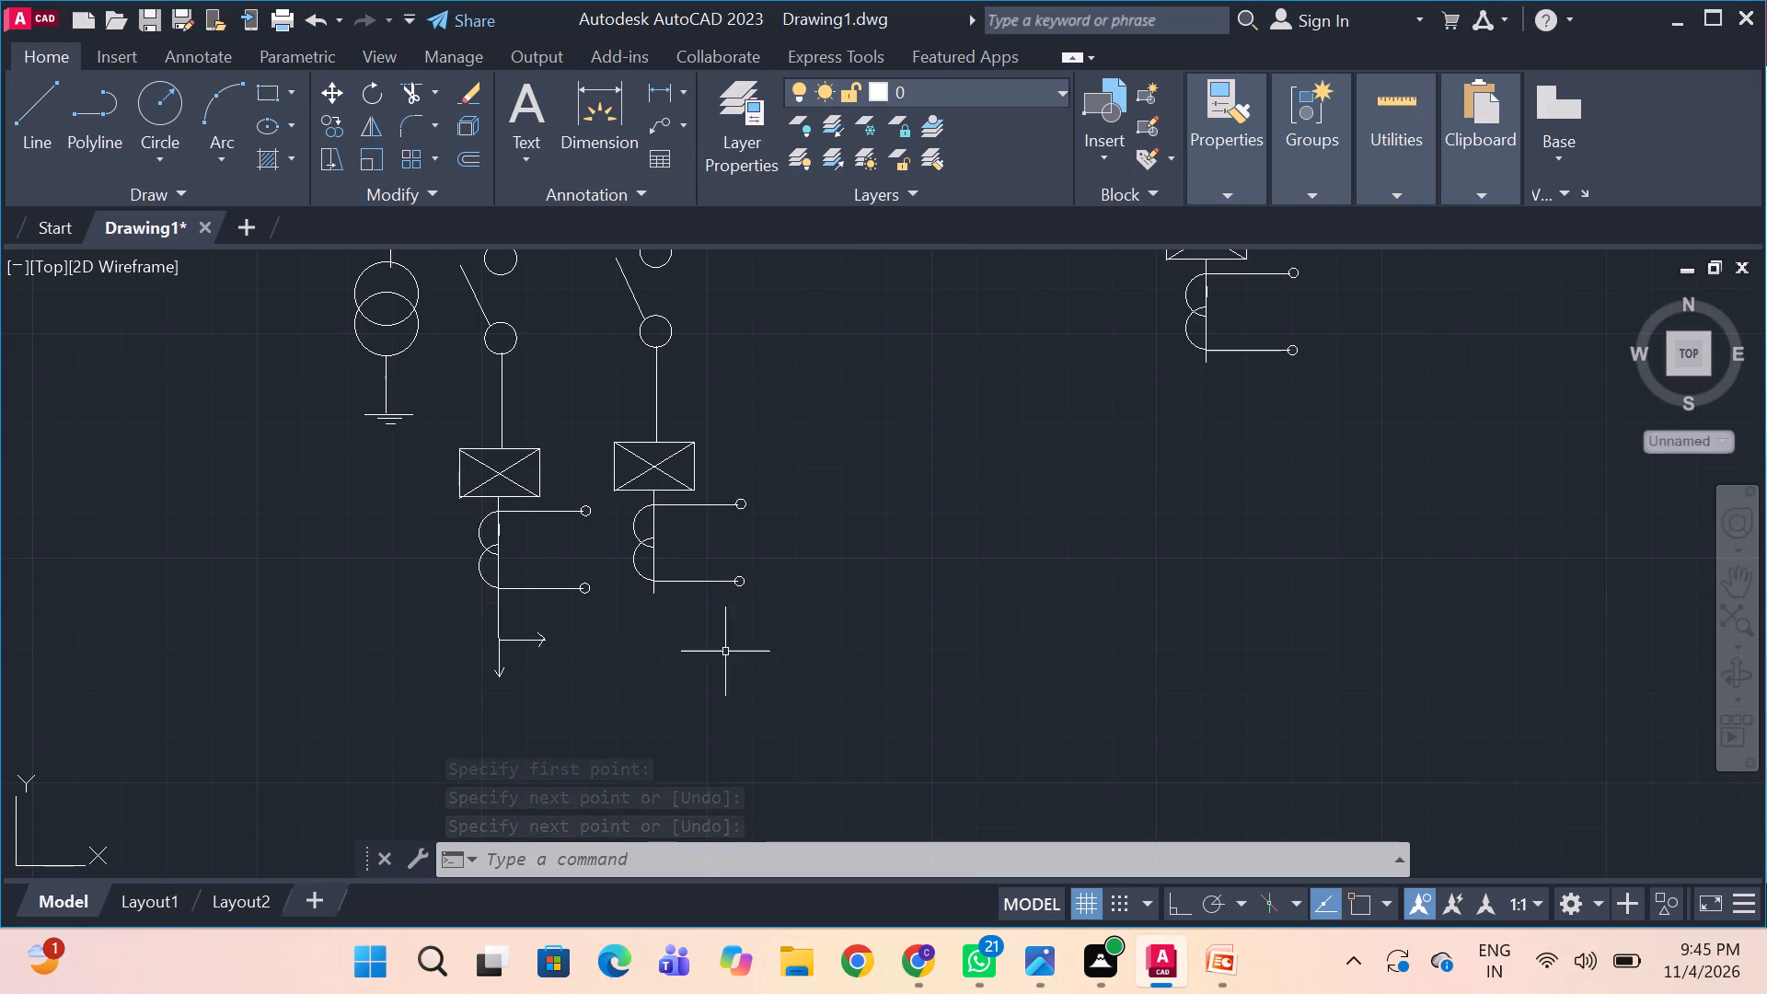
scroll(810, 616, "down", 1)
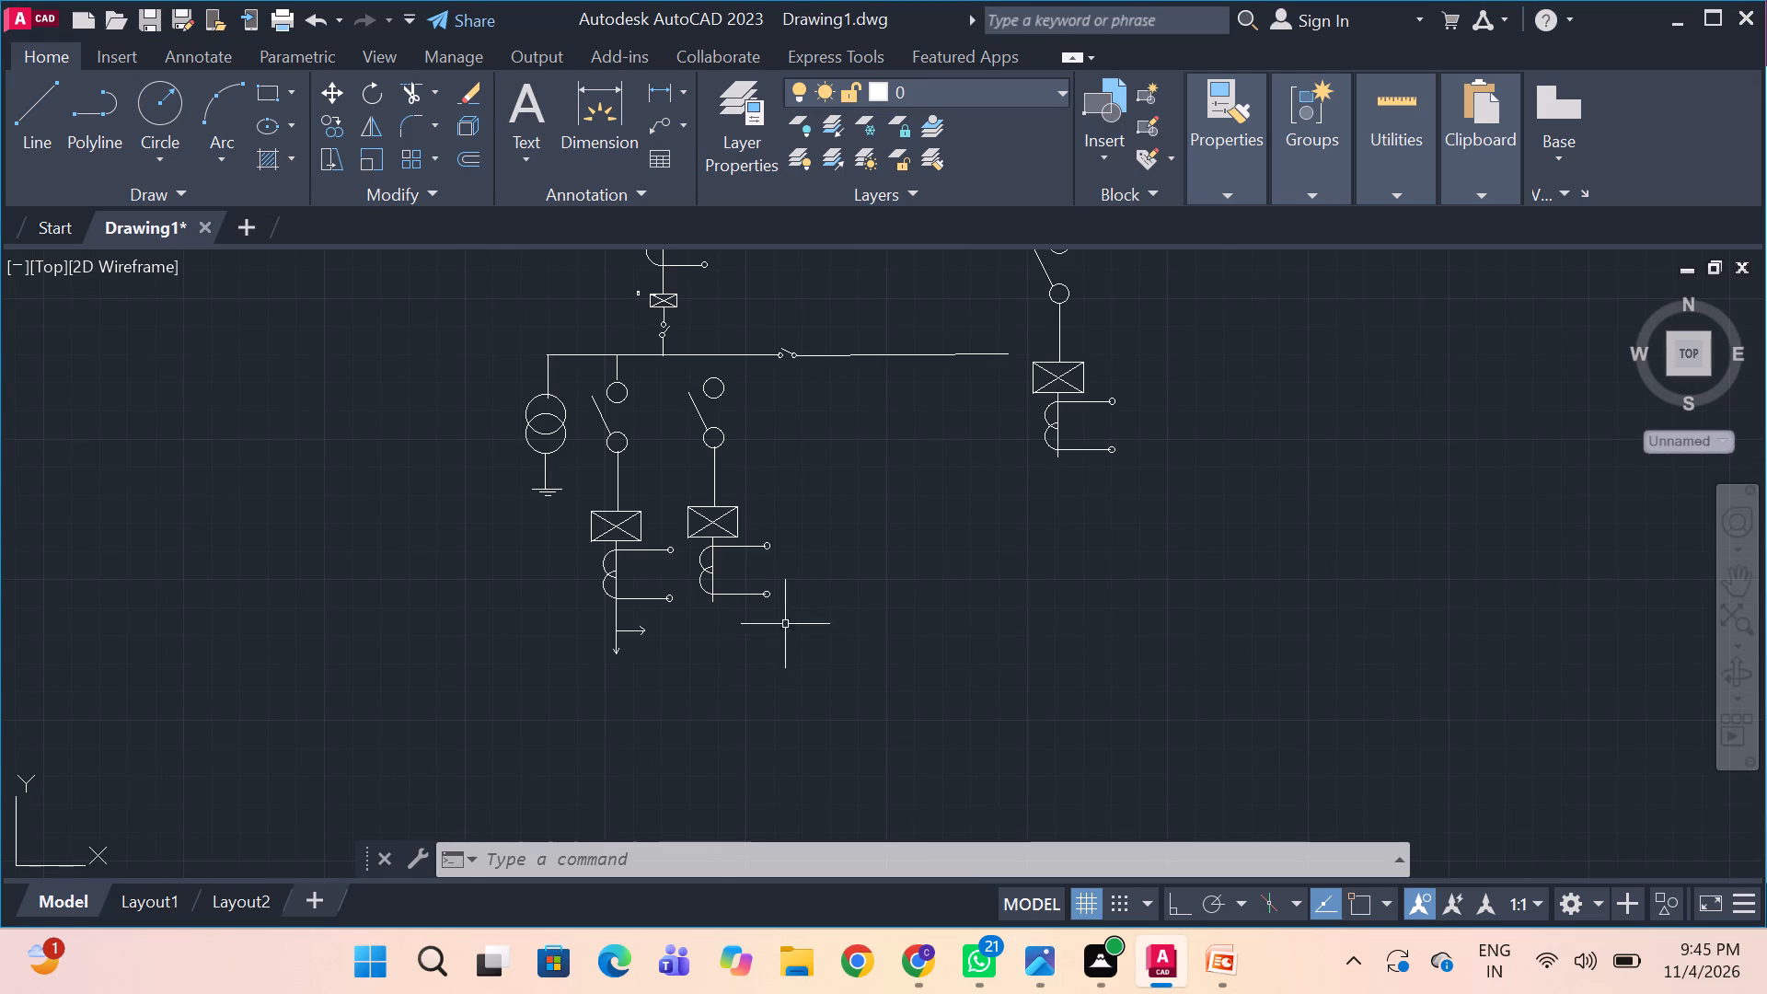
left_click_drag(670, 369, 695, 432)
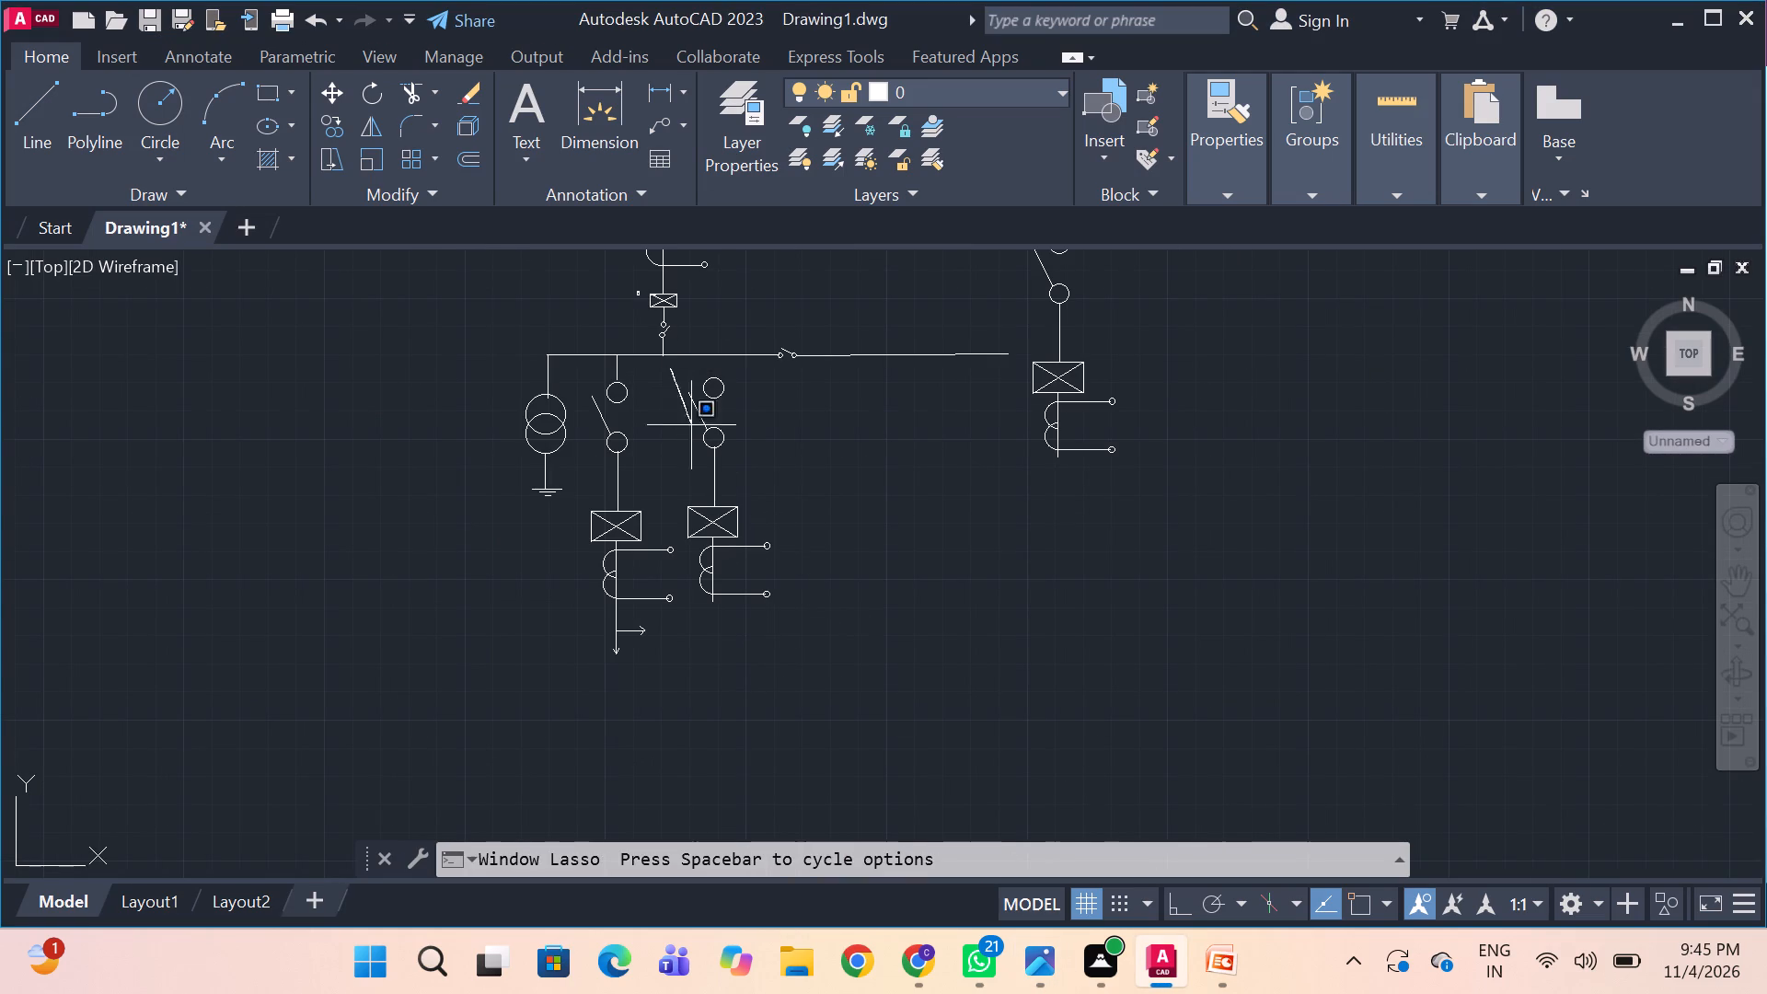
left_click_drag(695, 432, 740, 669)
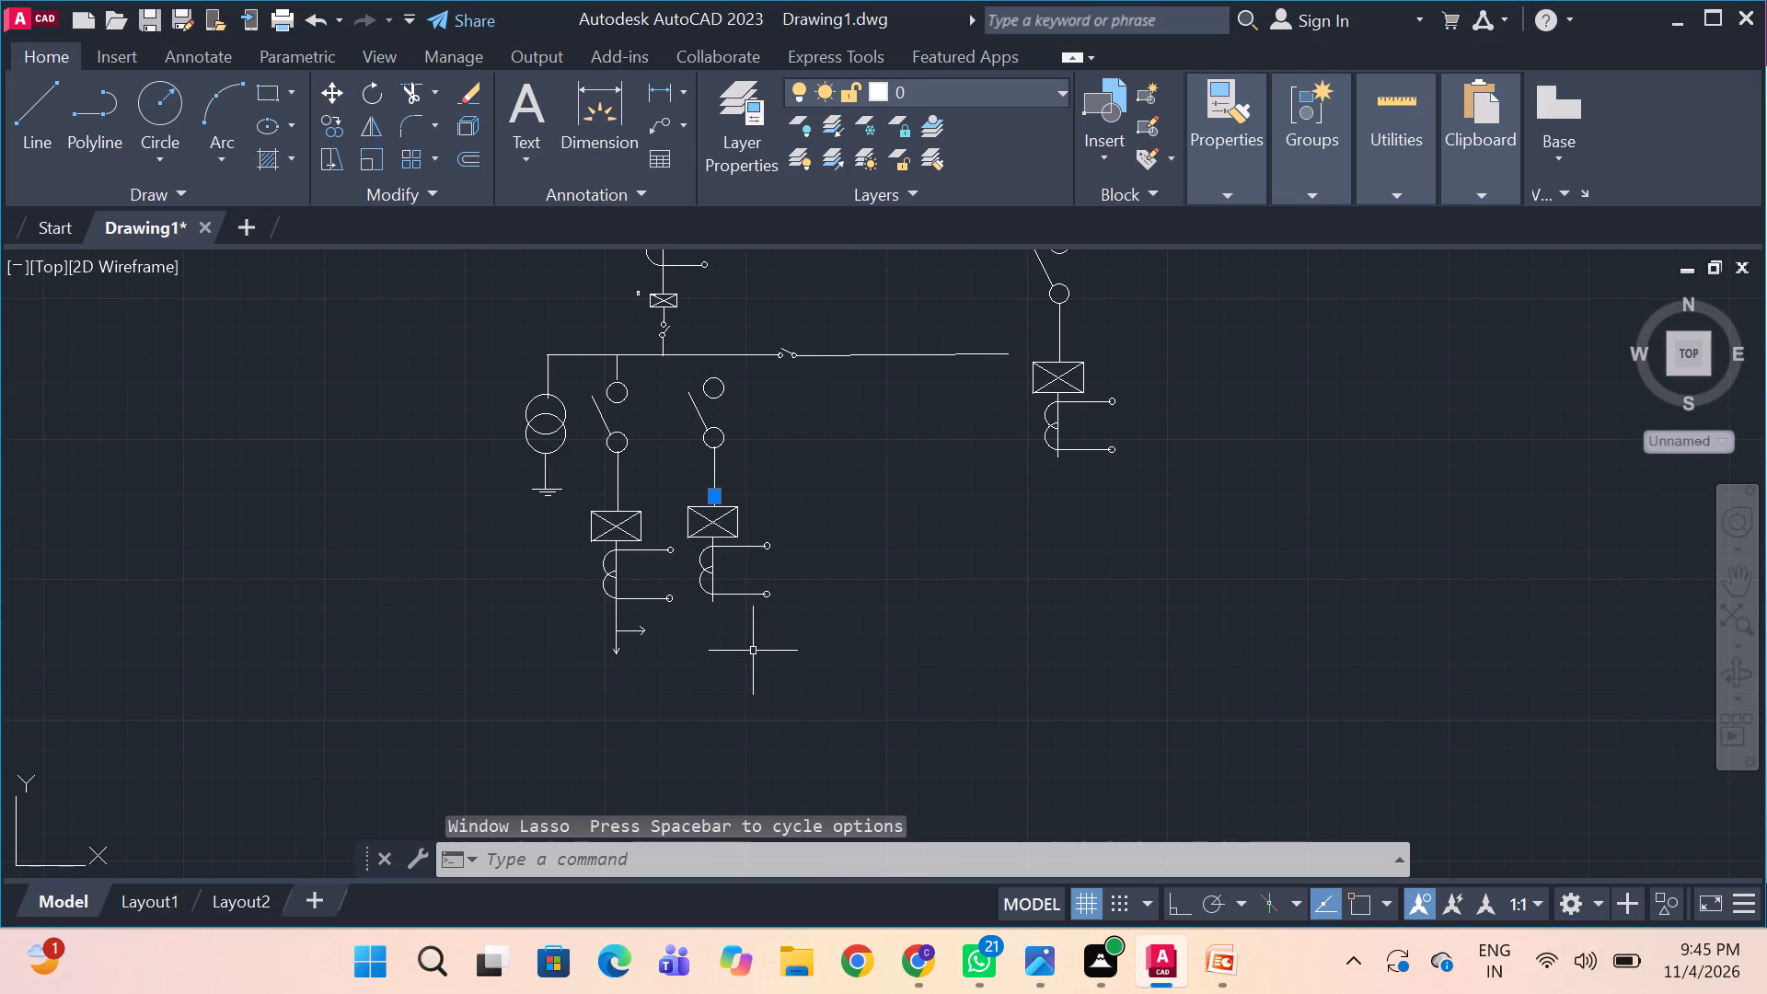
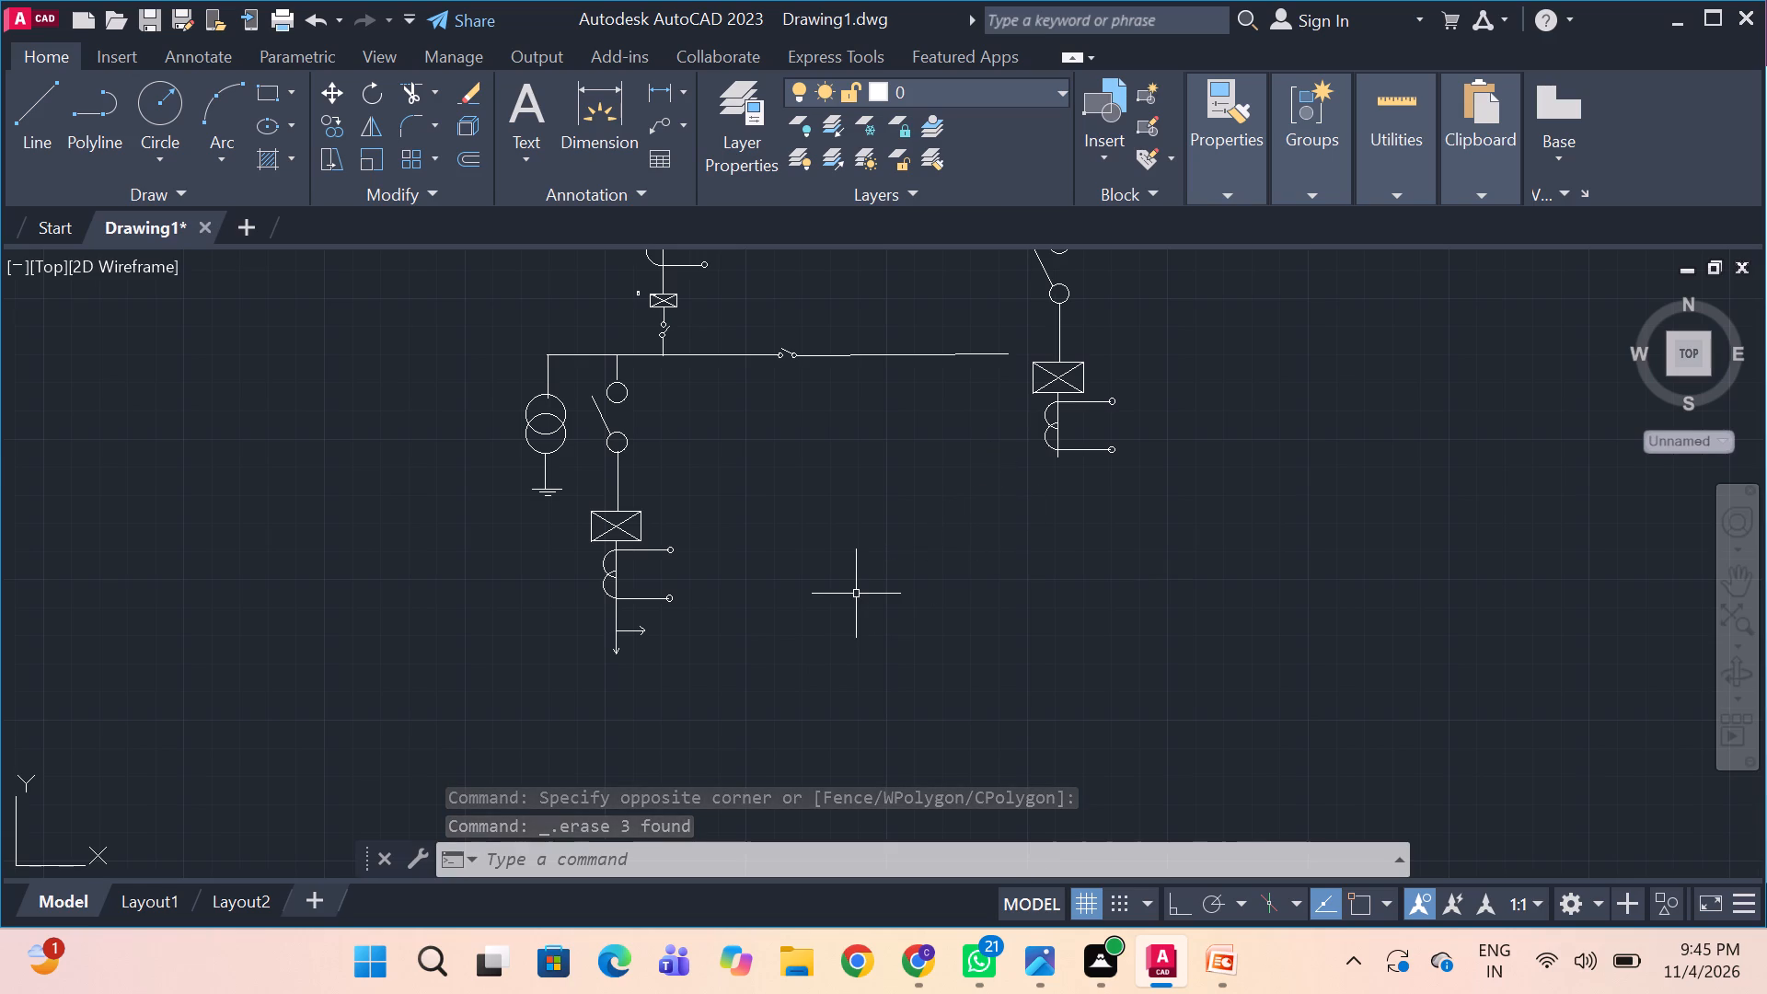
Copy the complete first 11KV feeder, from isolator to bottom arrowhead, and paste it beside the original as the second feeder.
key("alt+Tab")
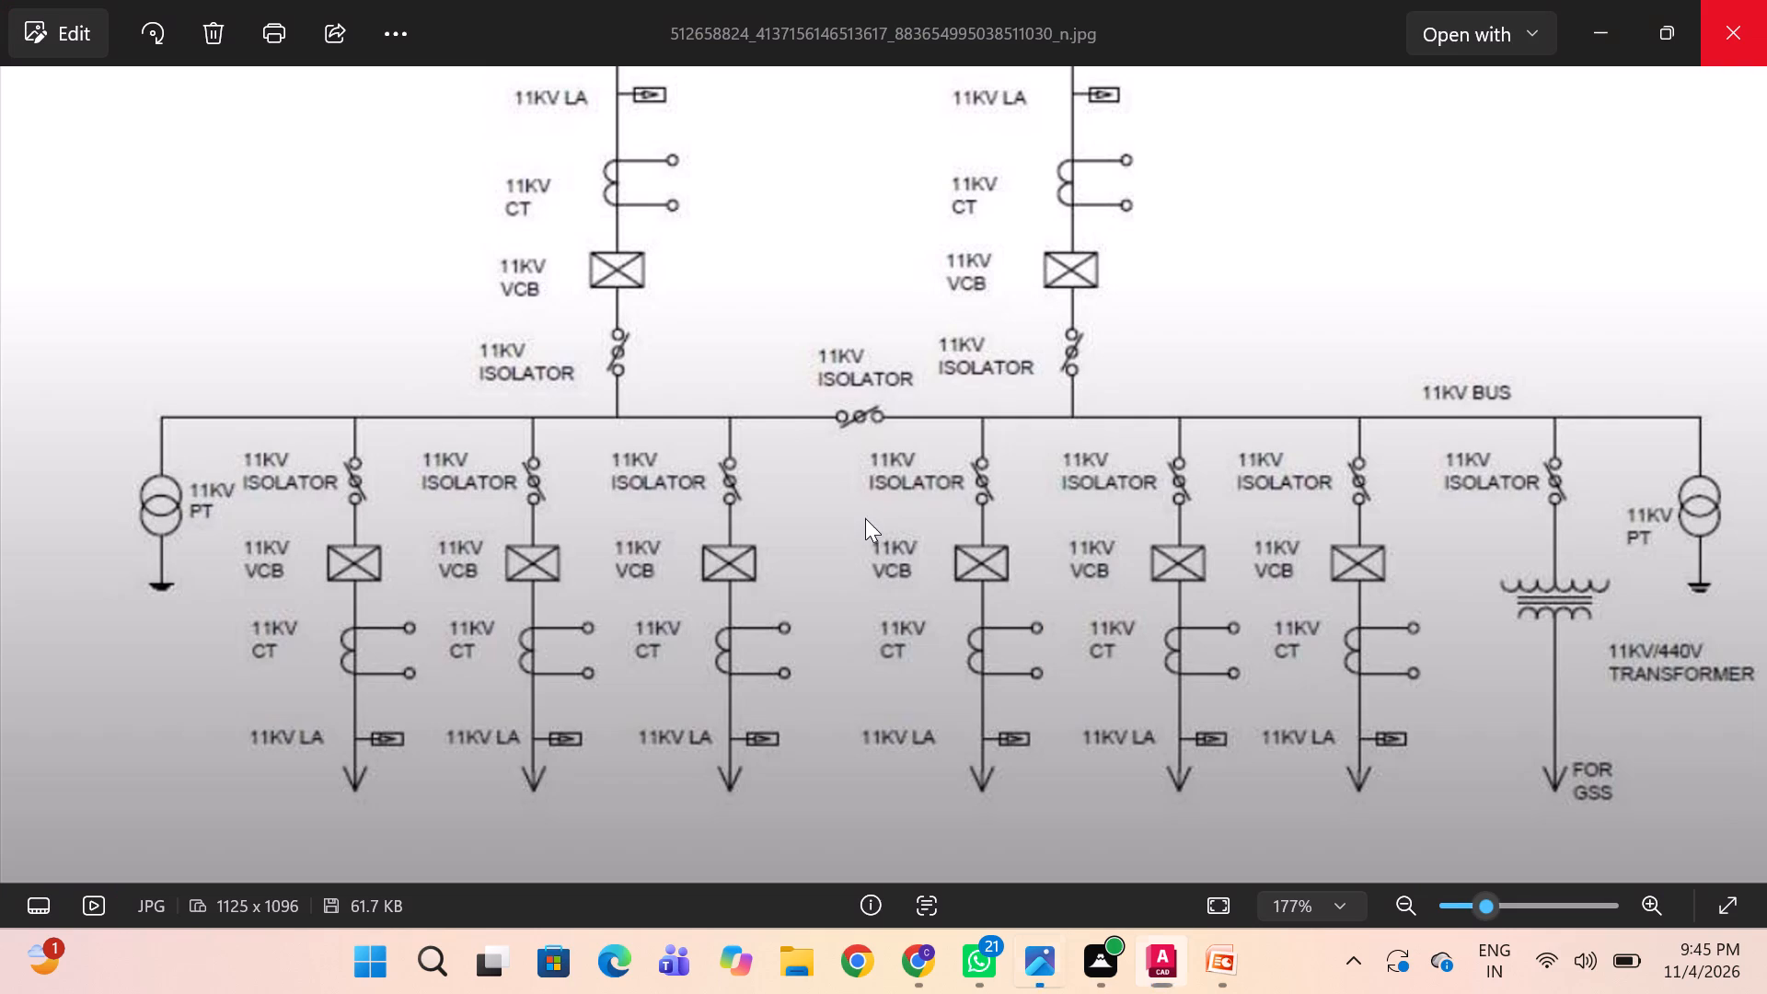
key("alt+Tab")
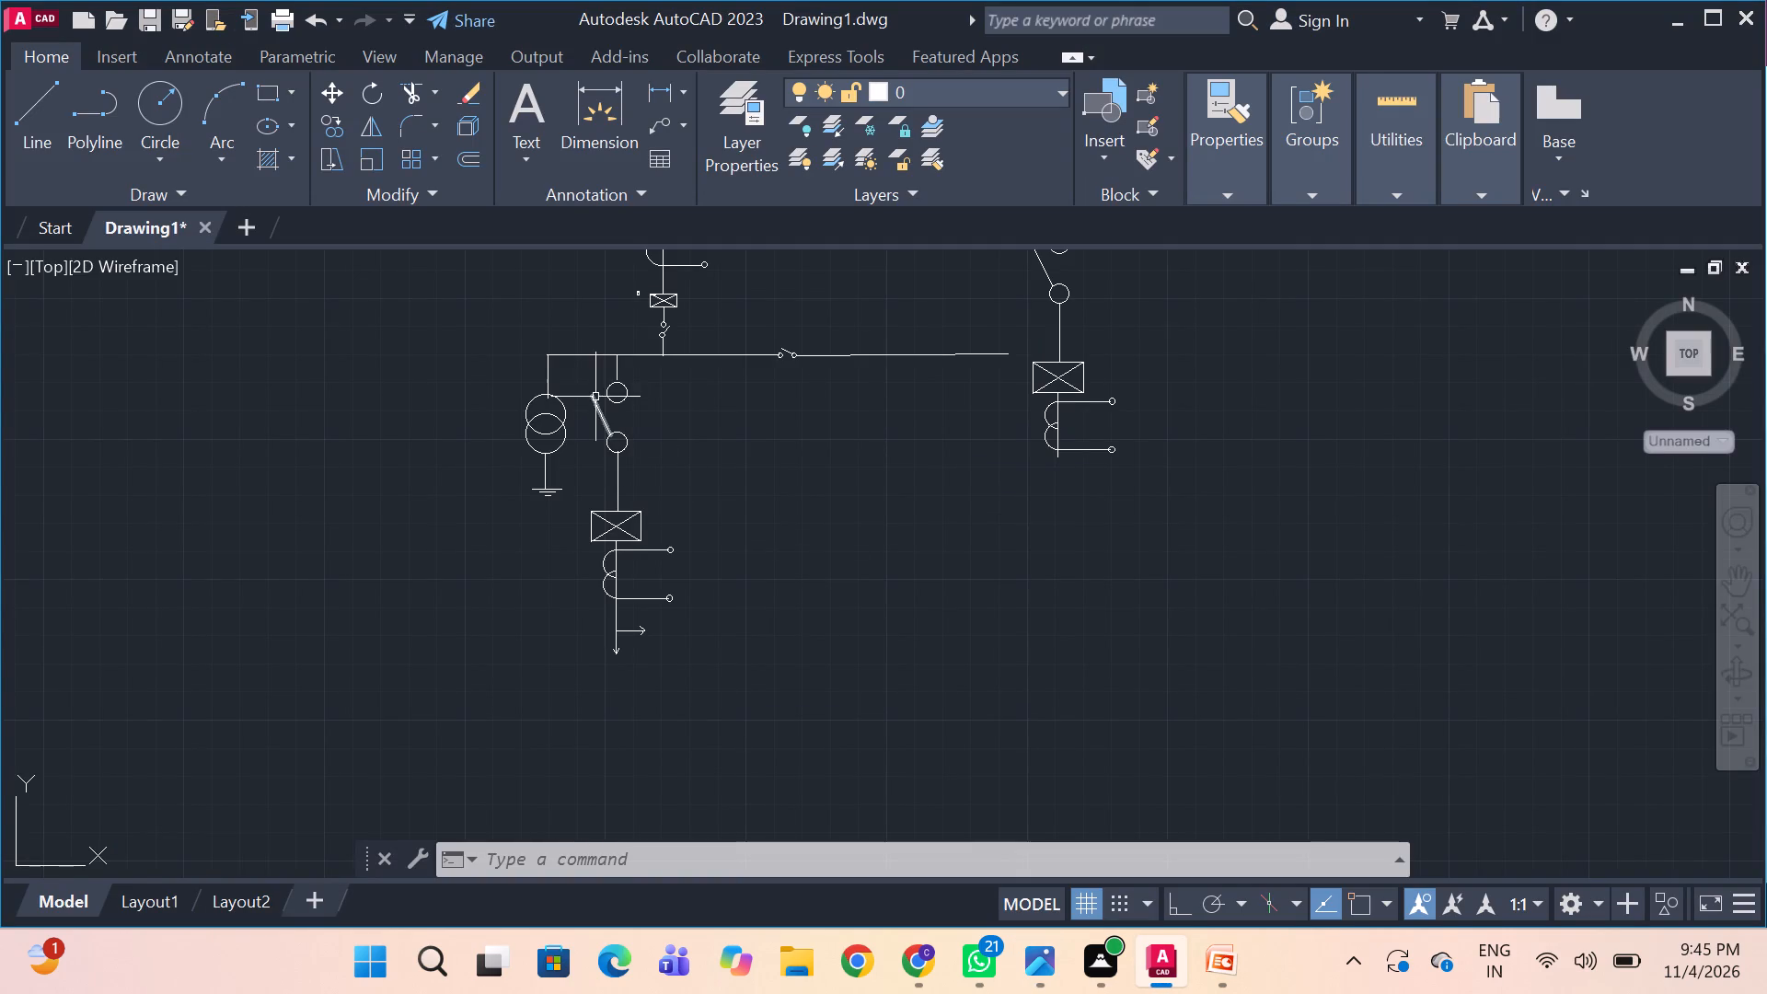
left_click(586, 370)
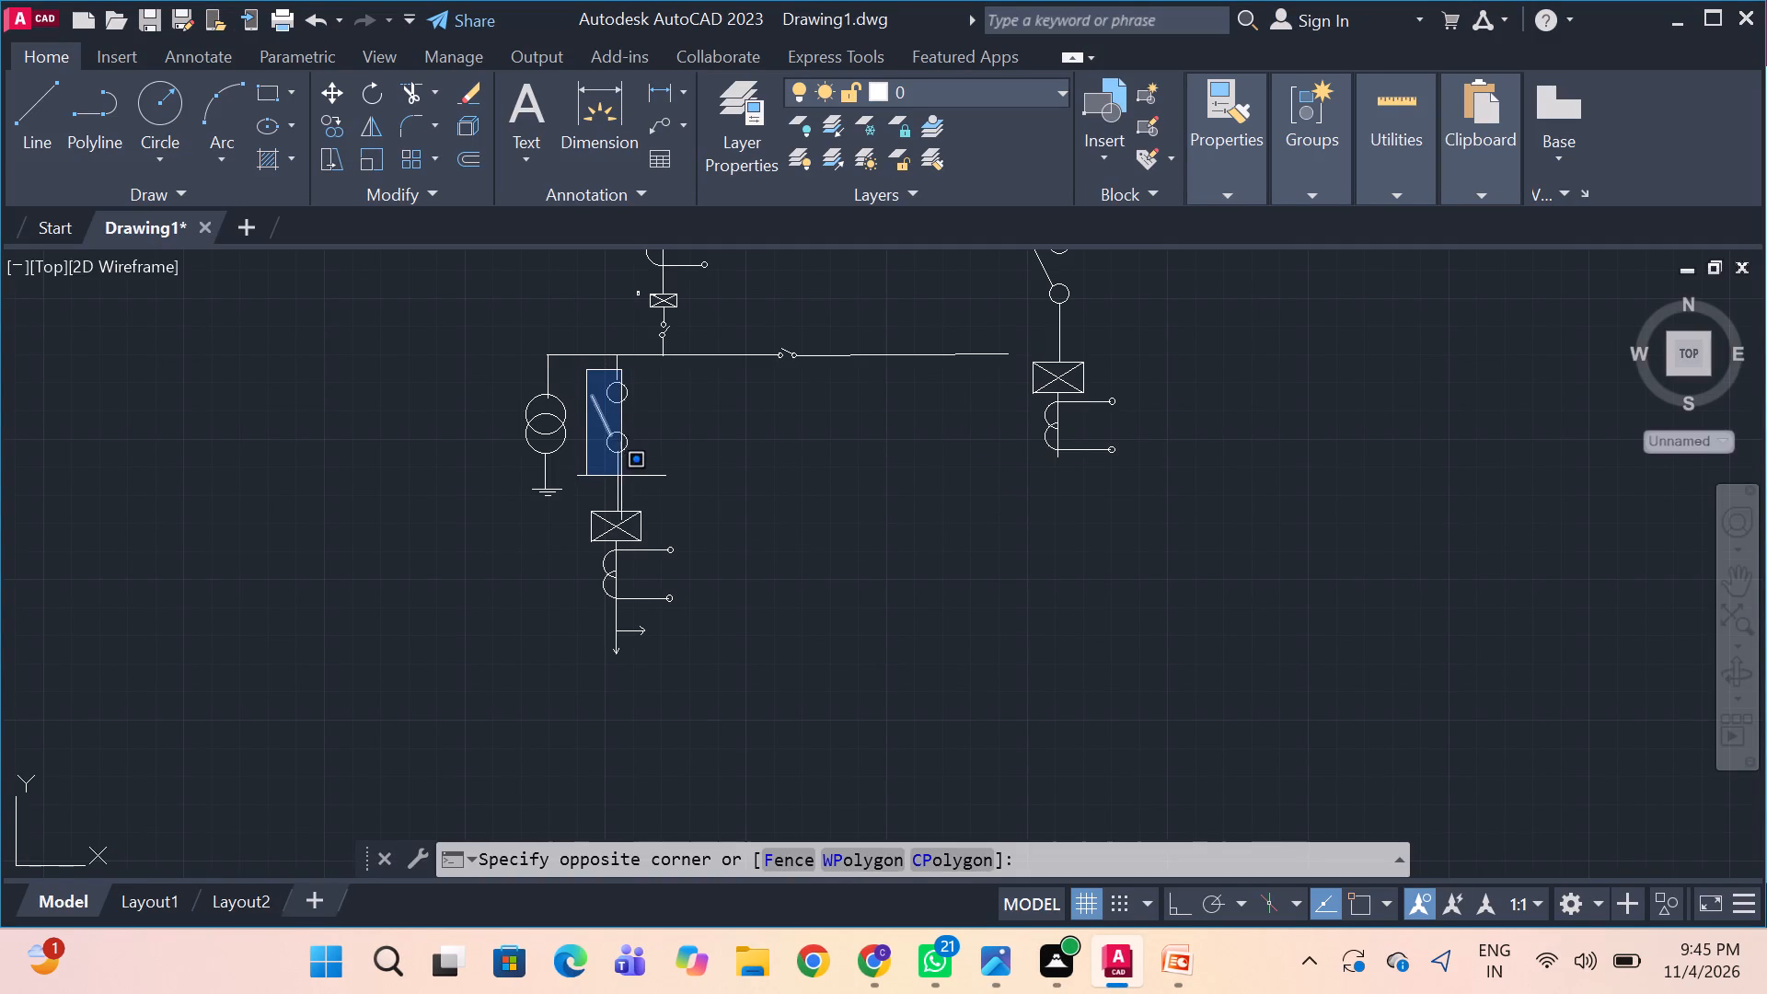
left_click(688, 678)
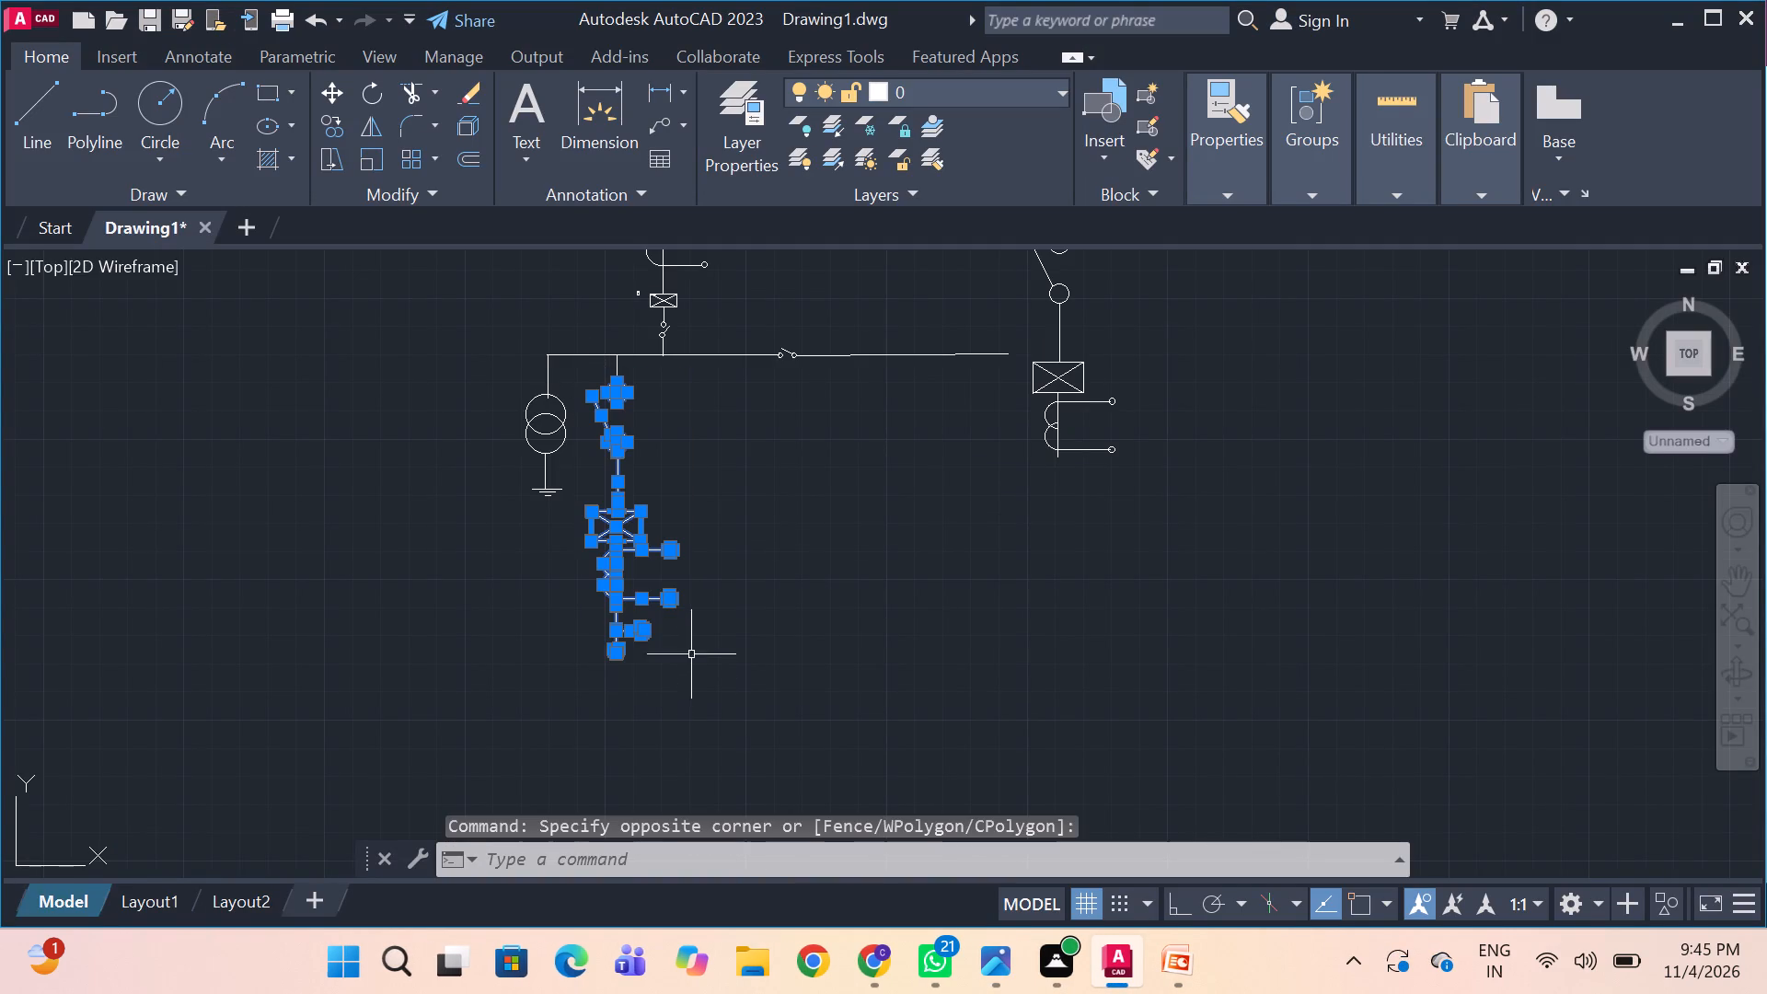
key("ctrl+c")
key("ctrl+v")
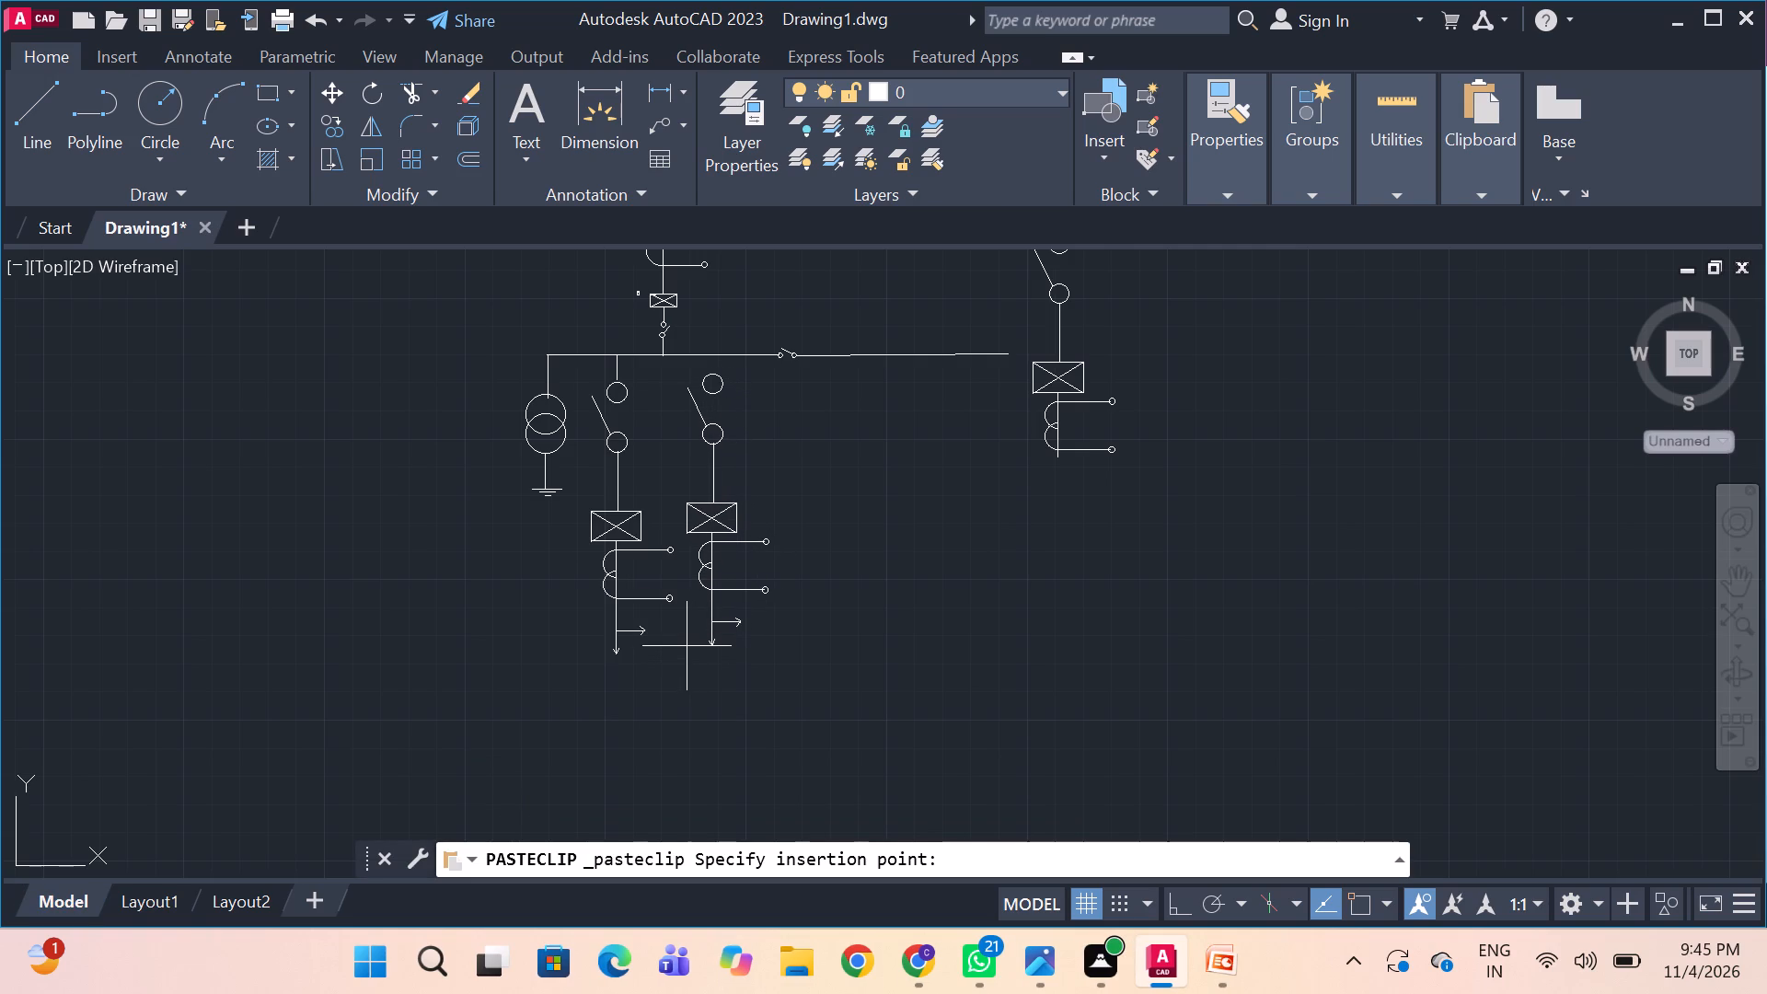
left_click(687, 646)
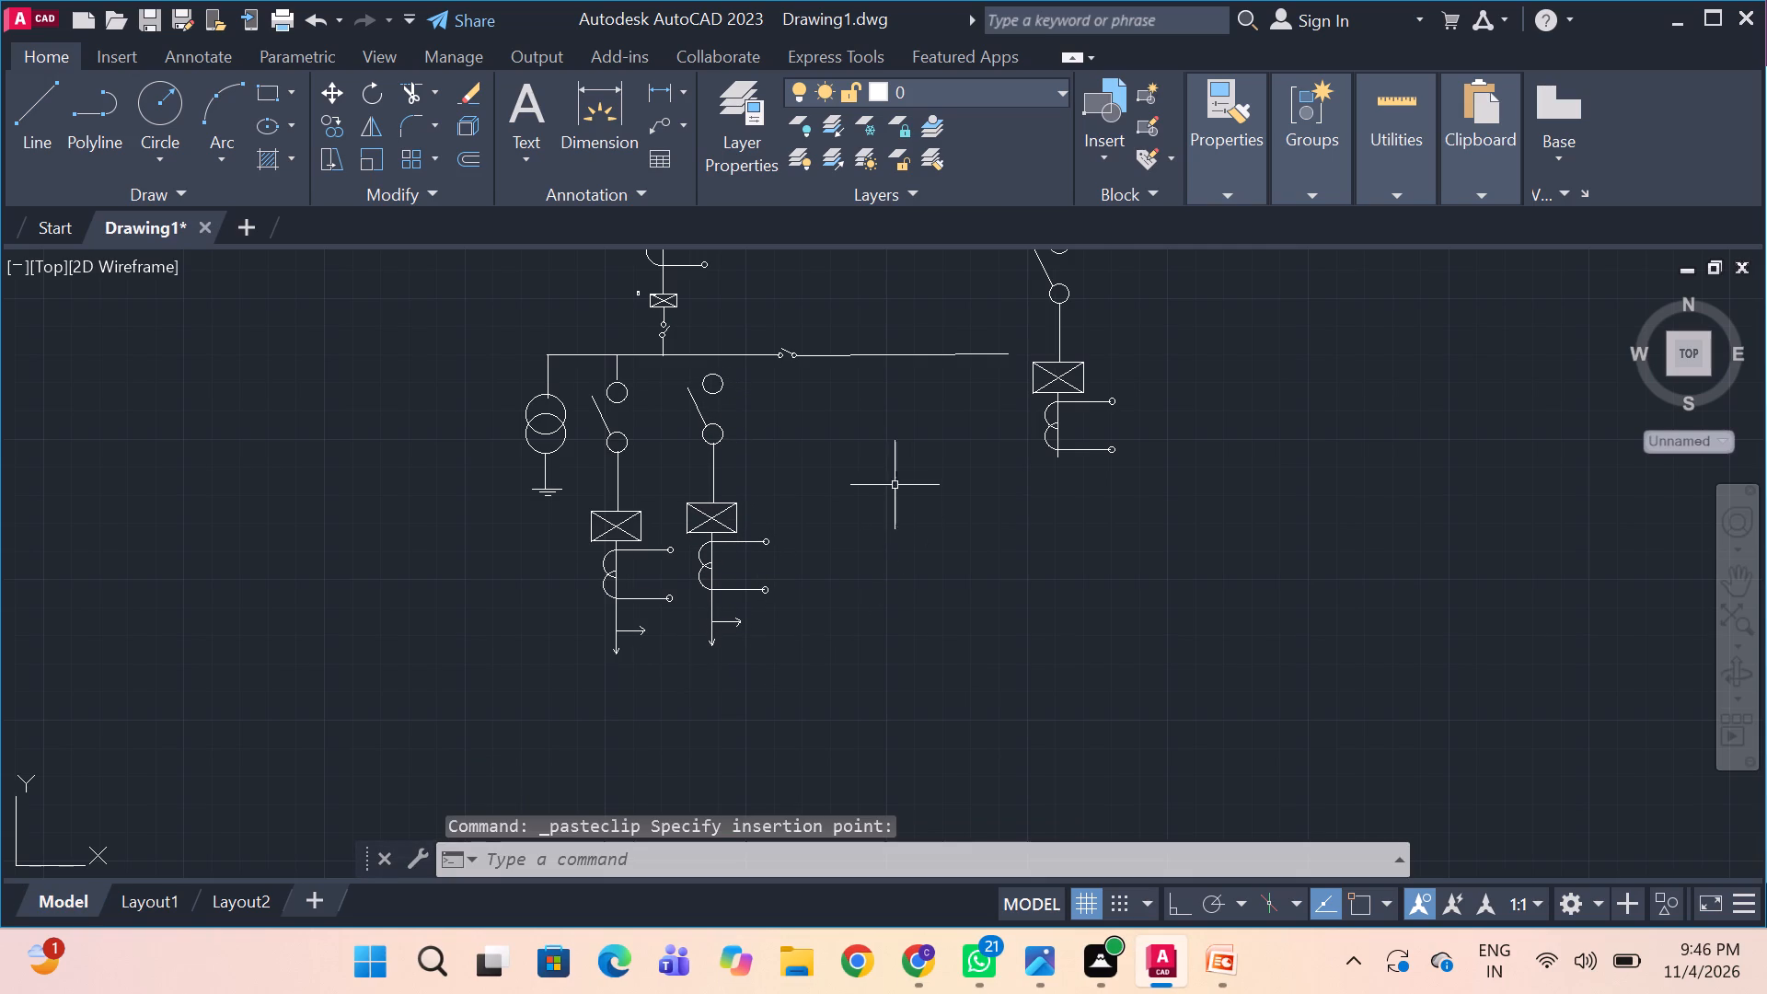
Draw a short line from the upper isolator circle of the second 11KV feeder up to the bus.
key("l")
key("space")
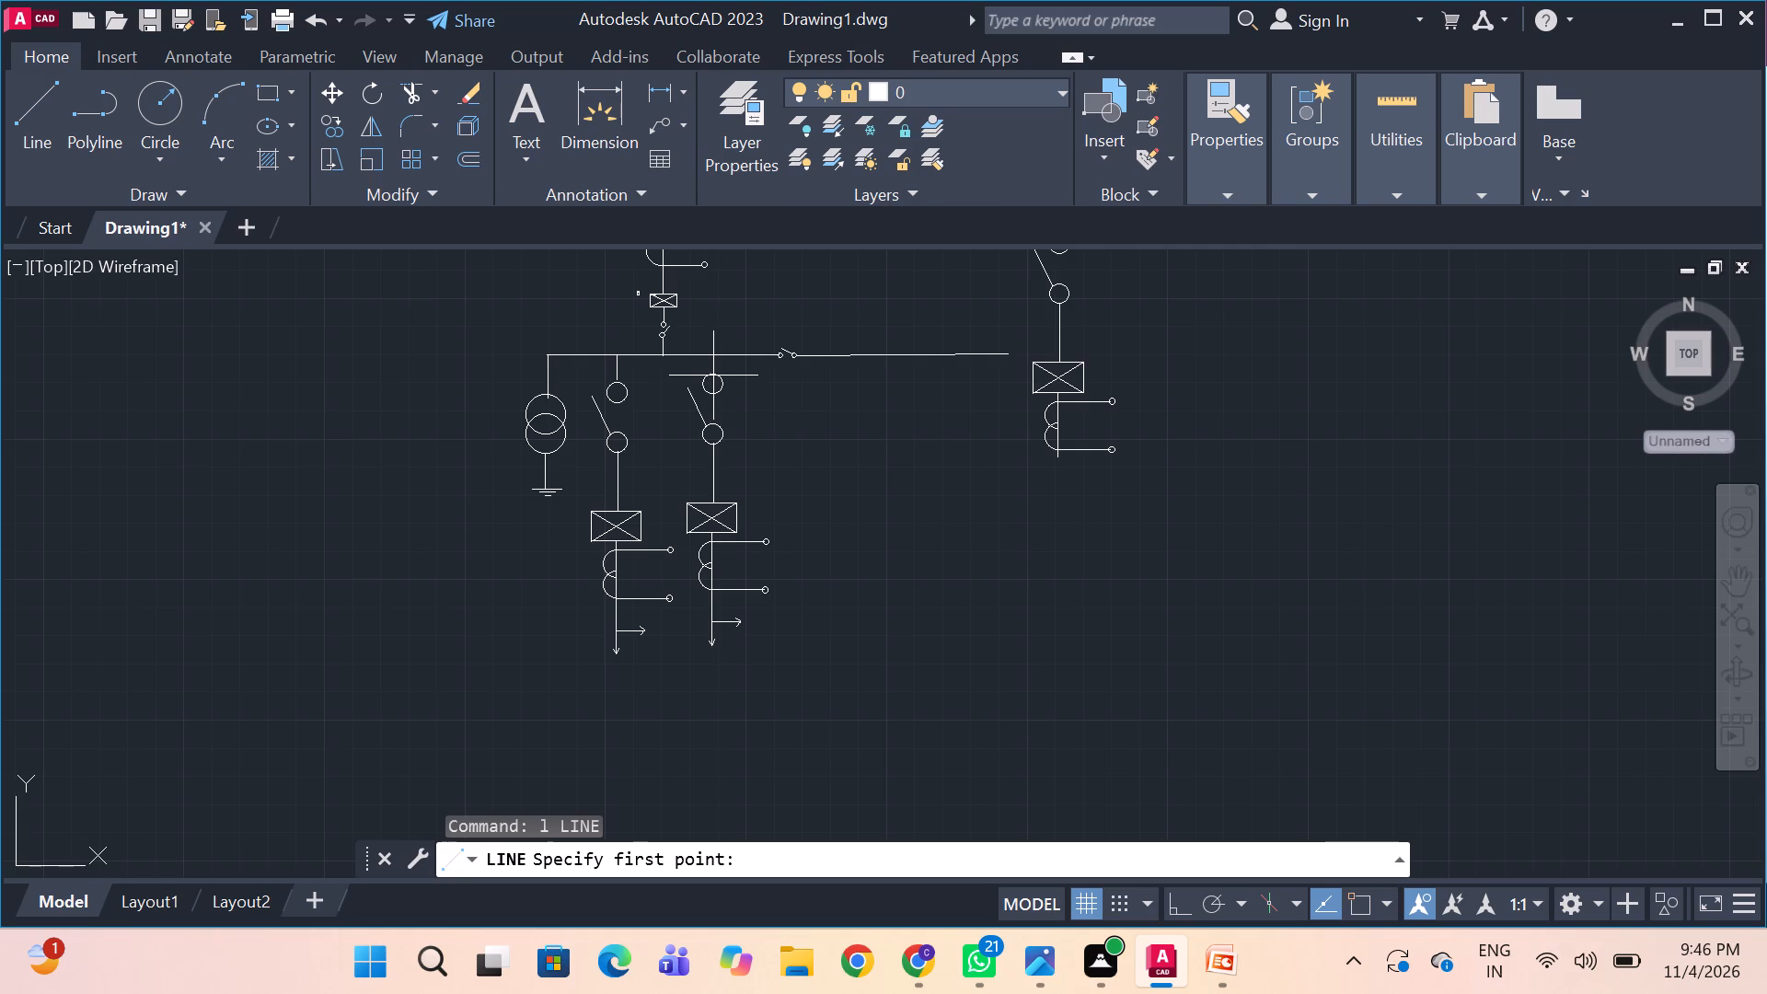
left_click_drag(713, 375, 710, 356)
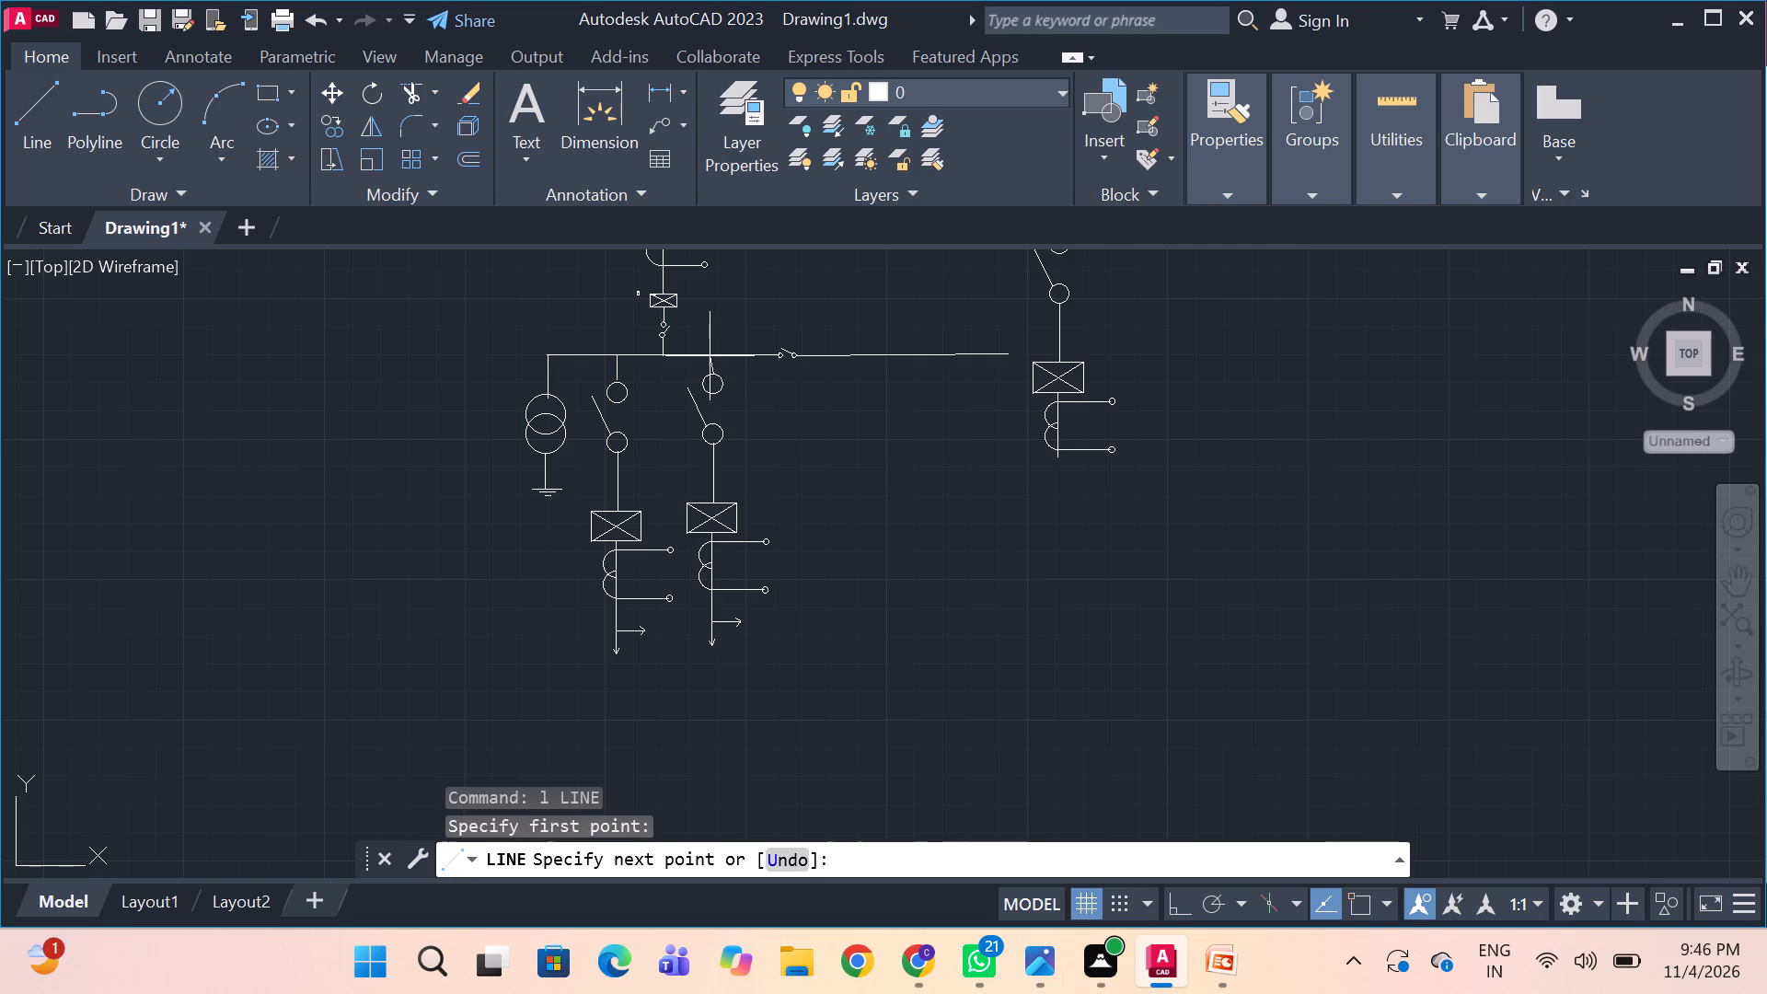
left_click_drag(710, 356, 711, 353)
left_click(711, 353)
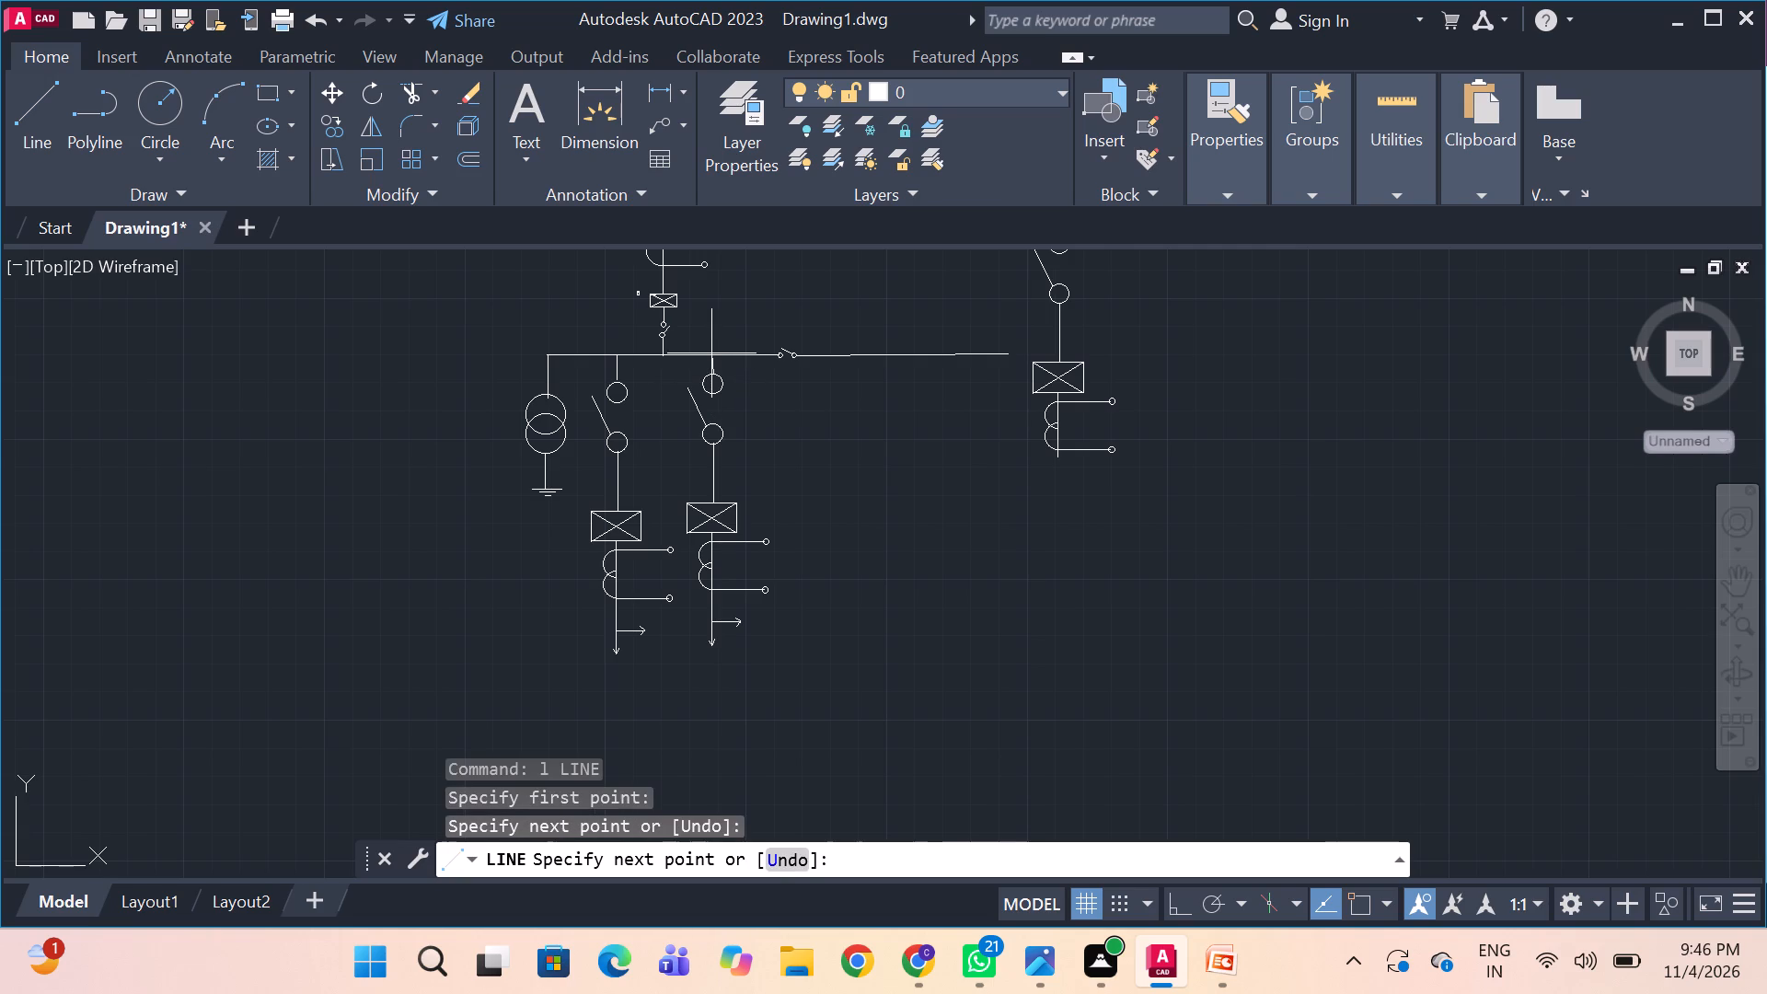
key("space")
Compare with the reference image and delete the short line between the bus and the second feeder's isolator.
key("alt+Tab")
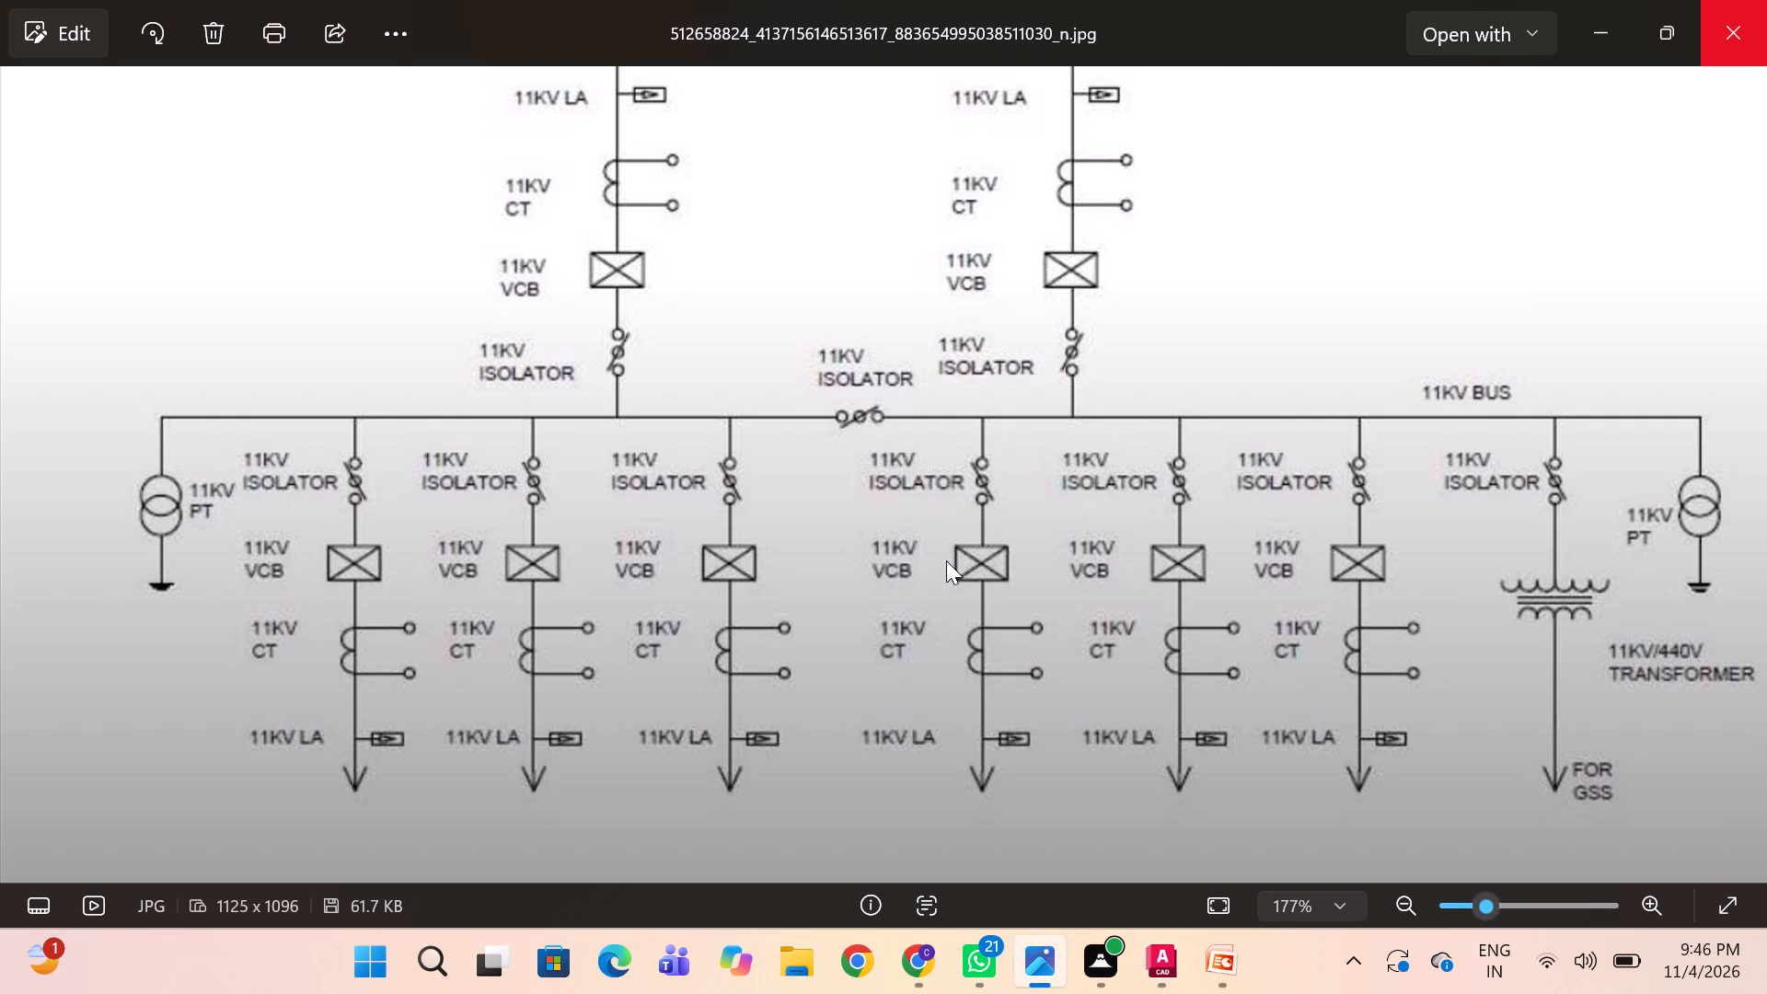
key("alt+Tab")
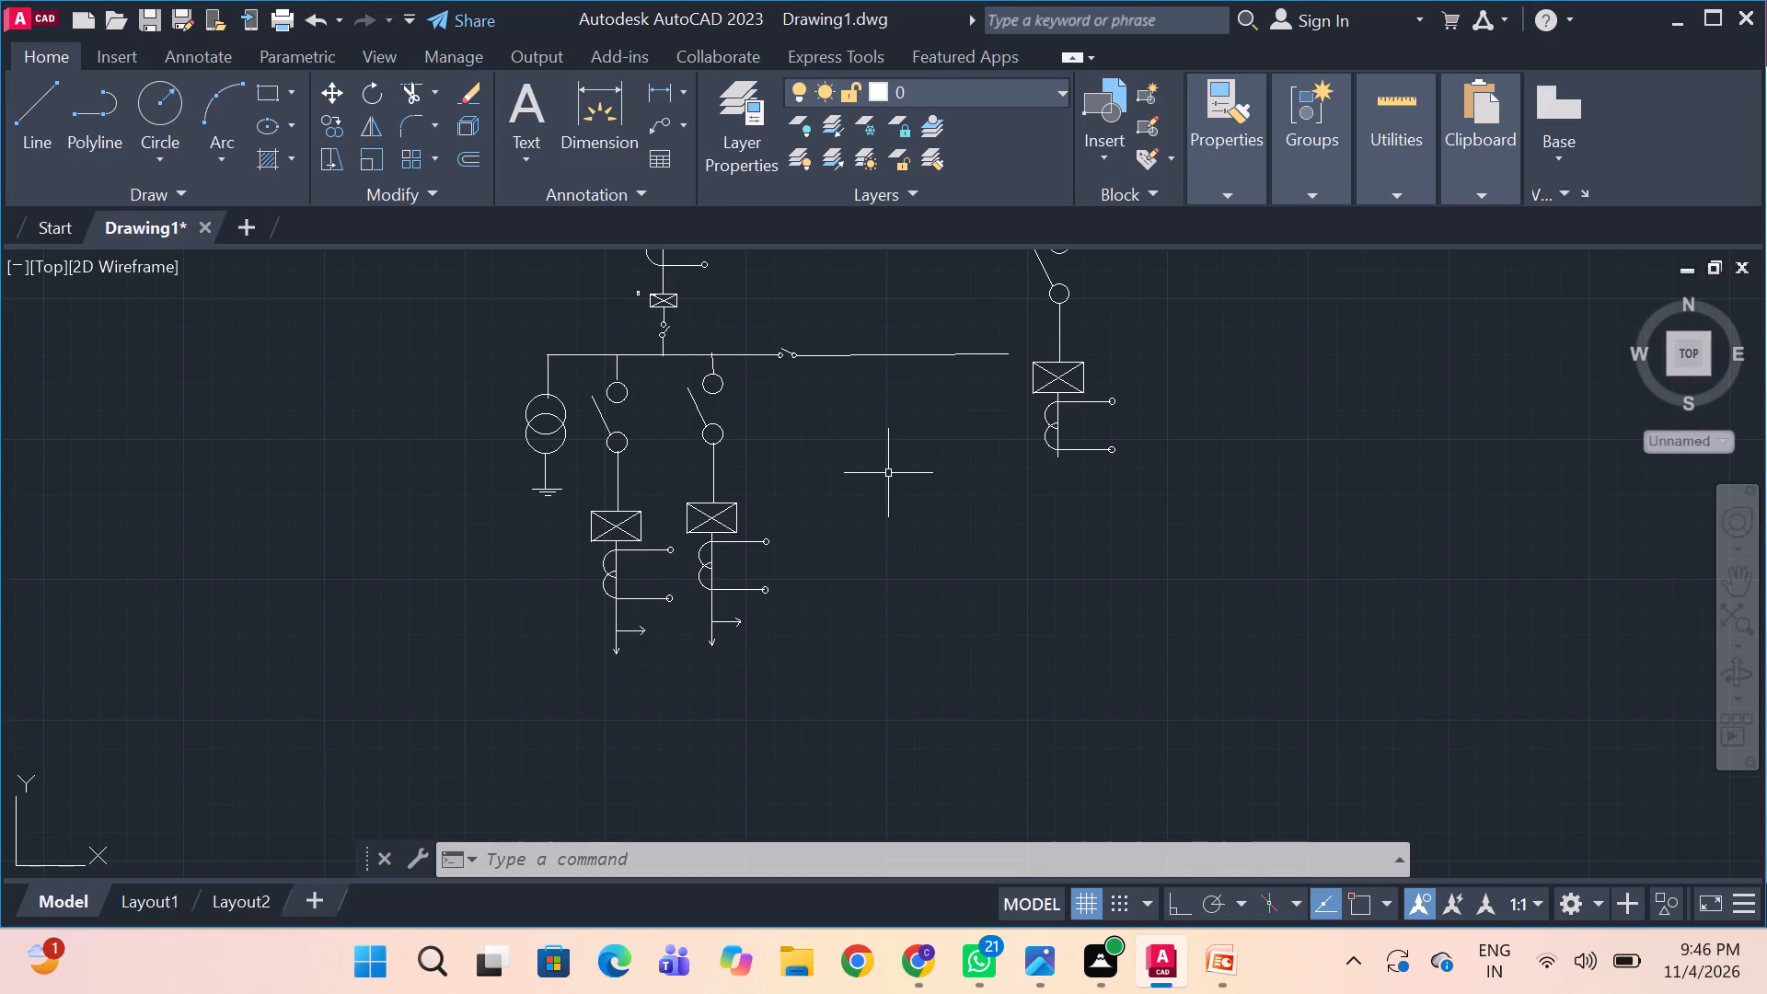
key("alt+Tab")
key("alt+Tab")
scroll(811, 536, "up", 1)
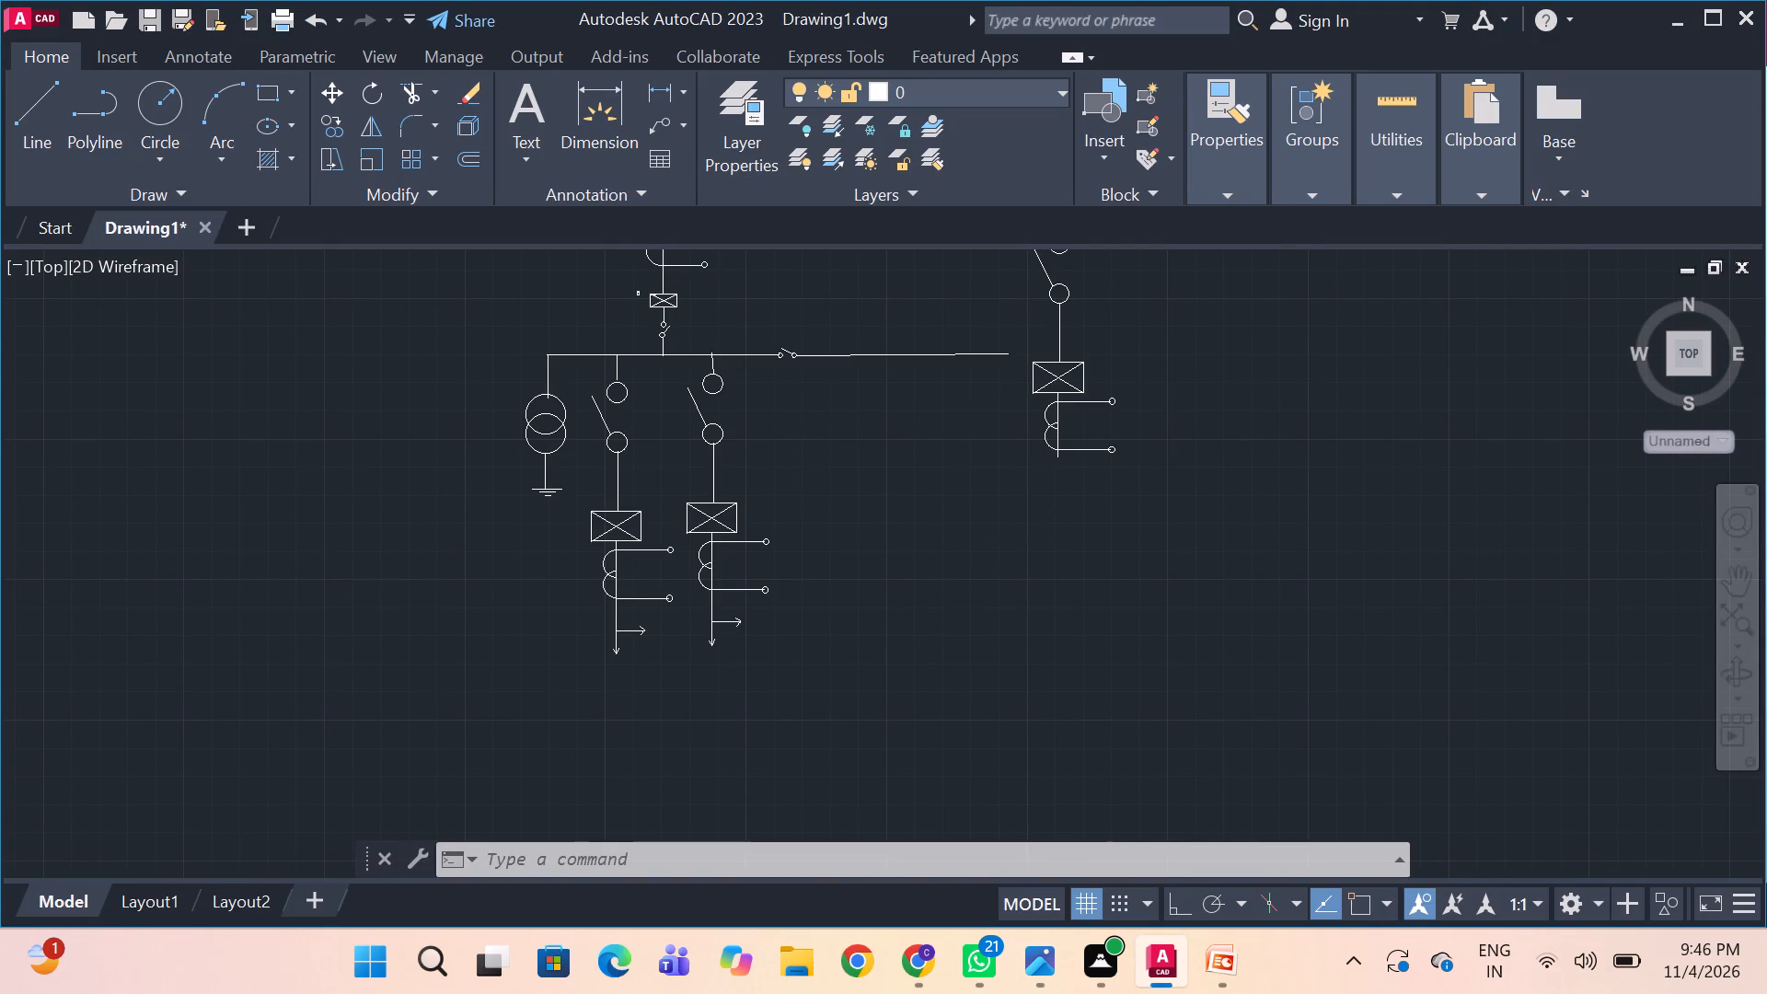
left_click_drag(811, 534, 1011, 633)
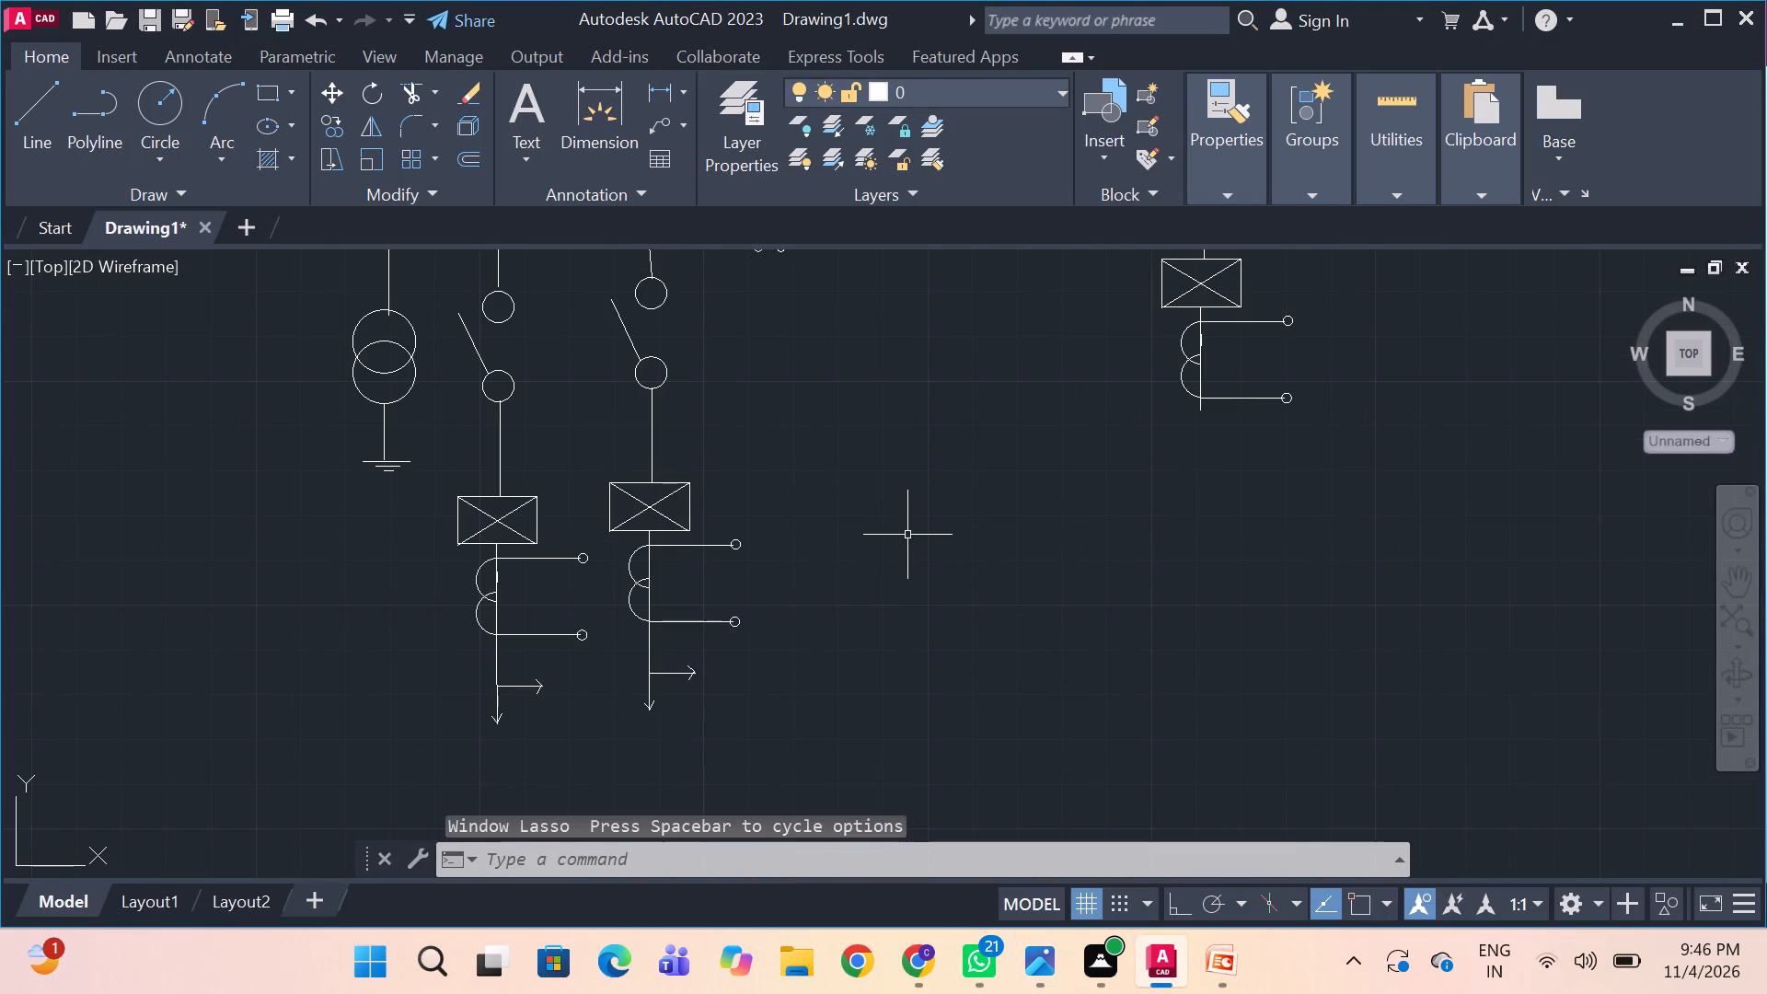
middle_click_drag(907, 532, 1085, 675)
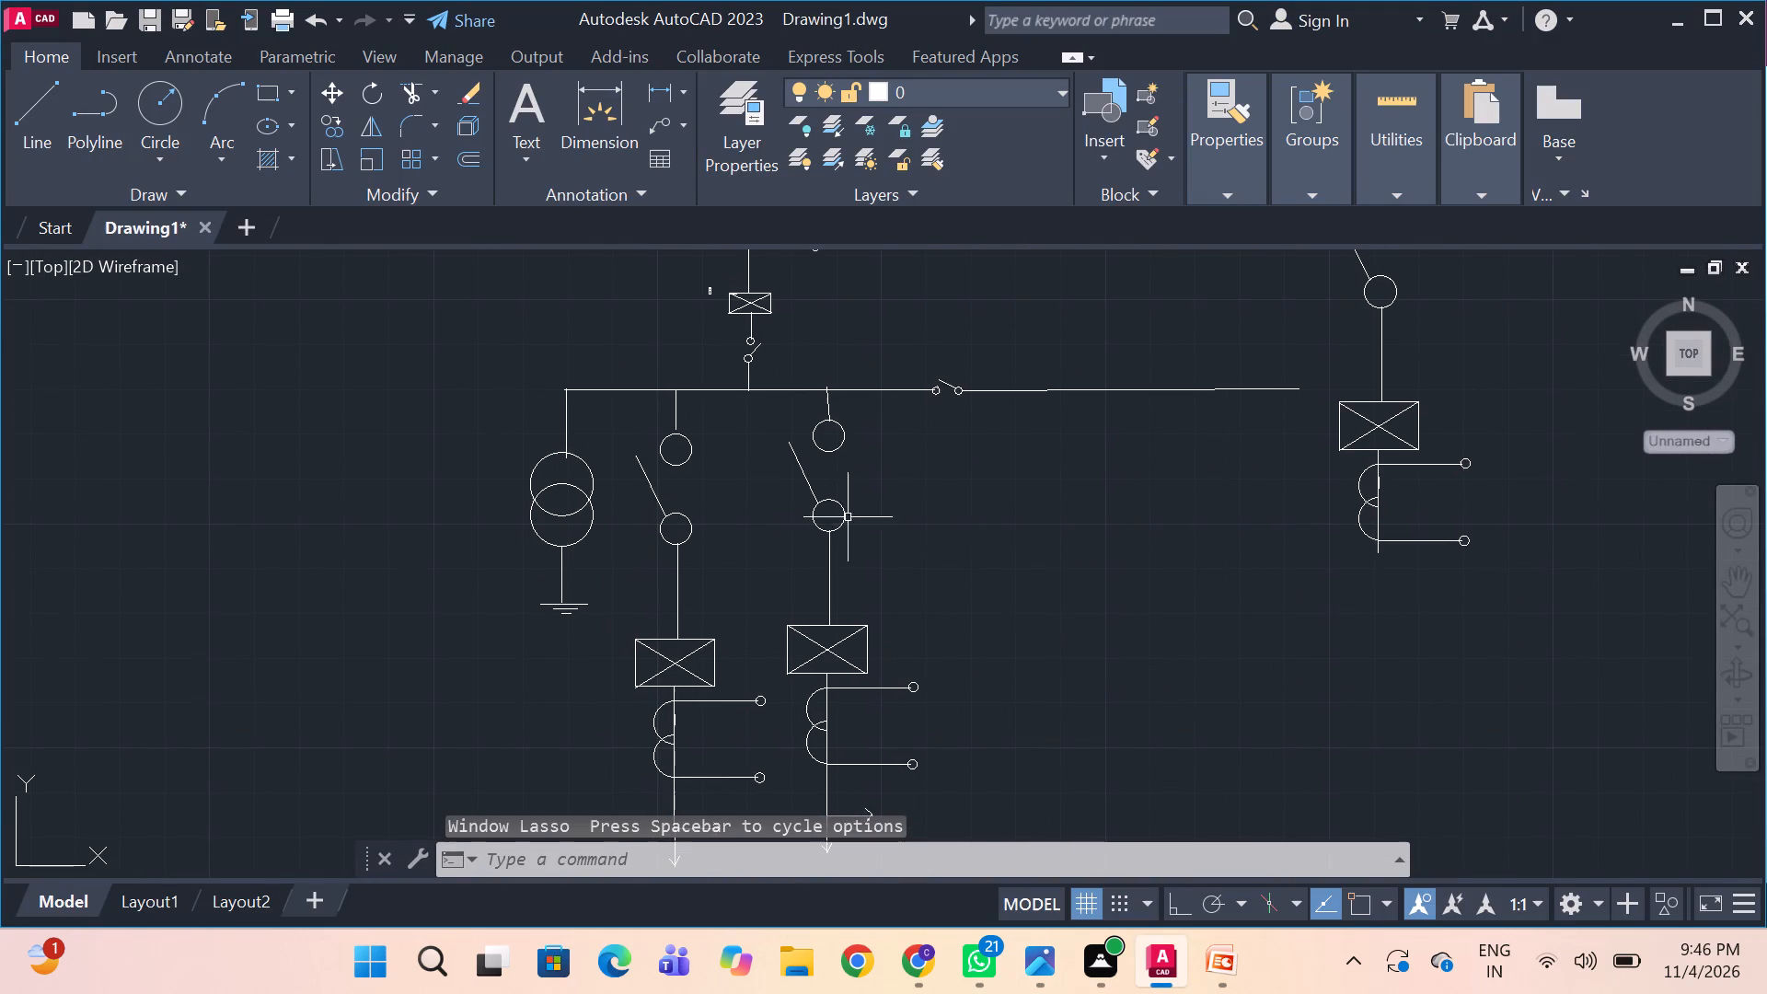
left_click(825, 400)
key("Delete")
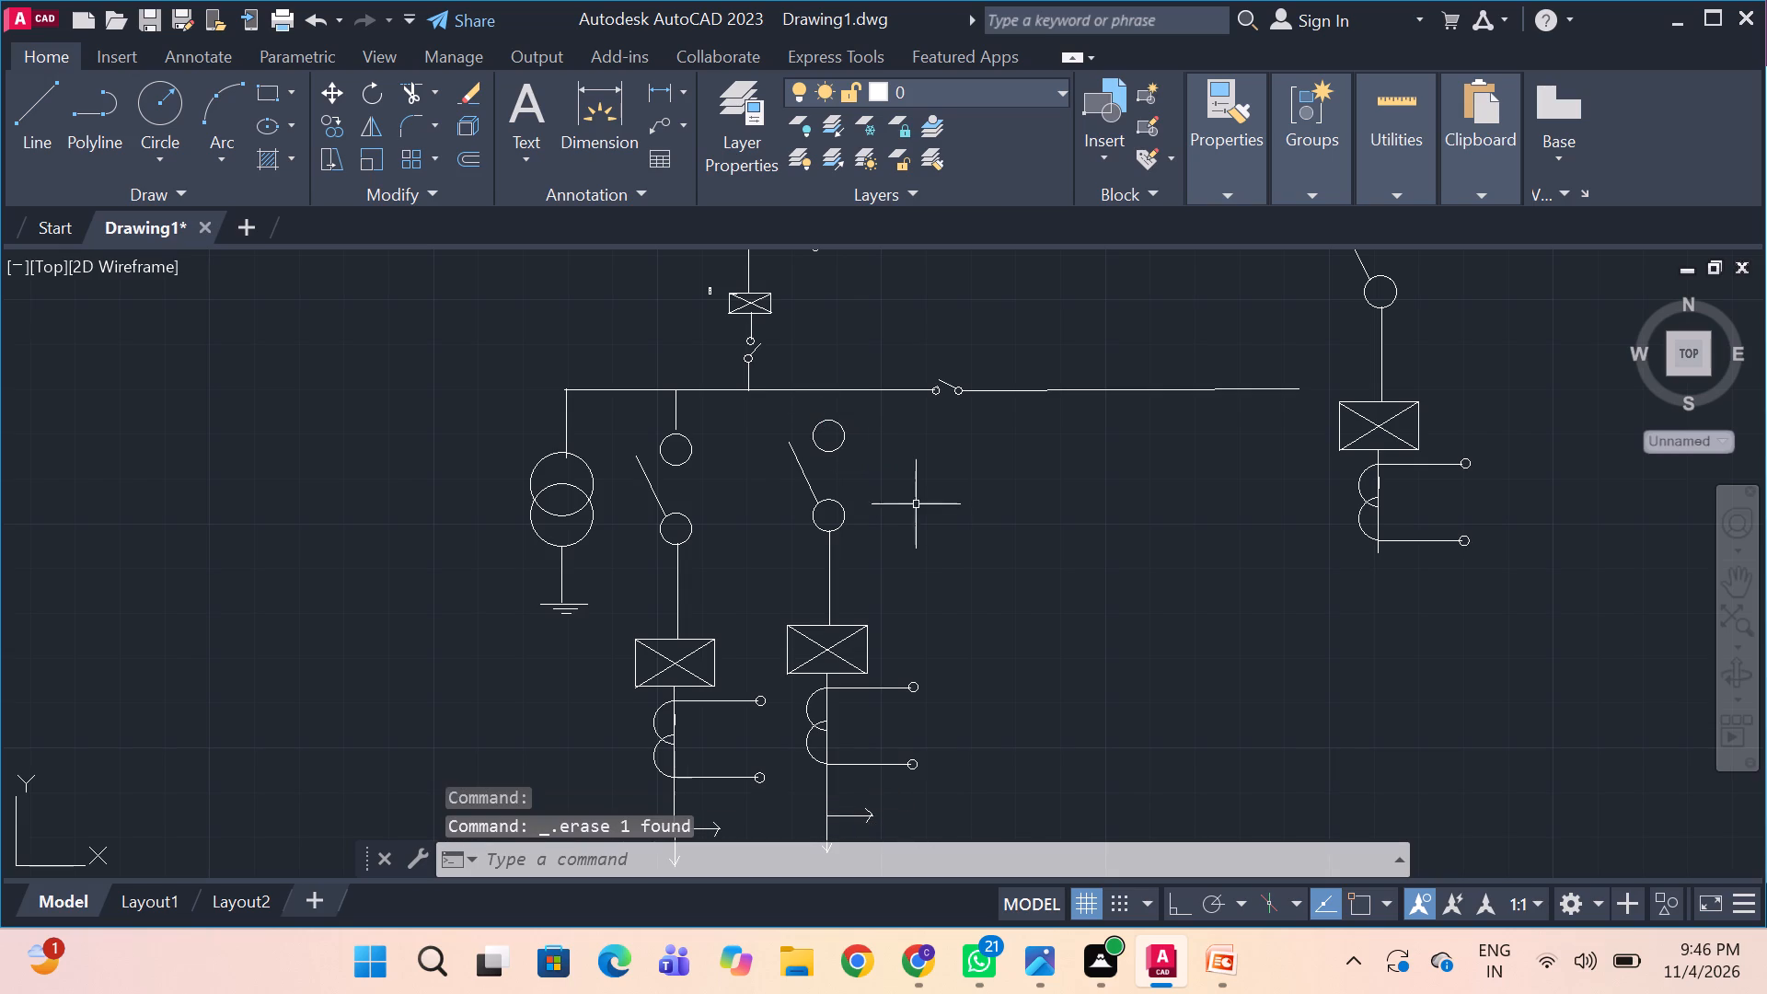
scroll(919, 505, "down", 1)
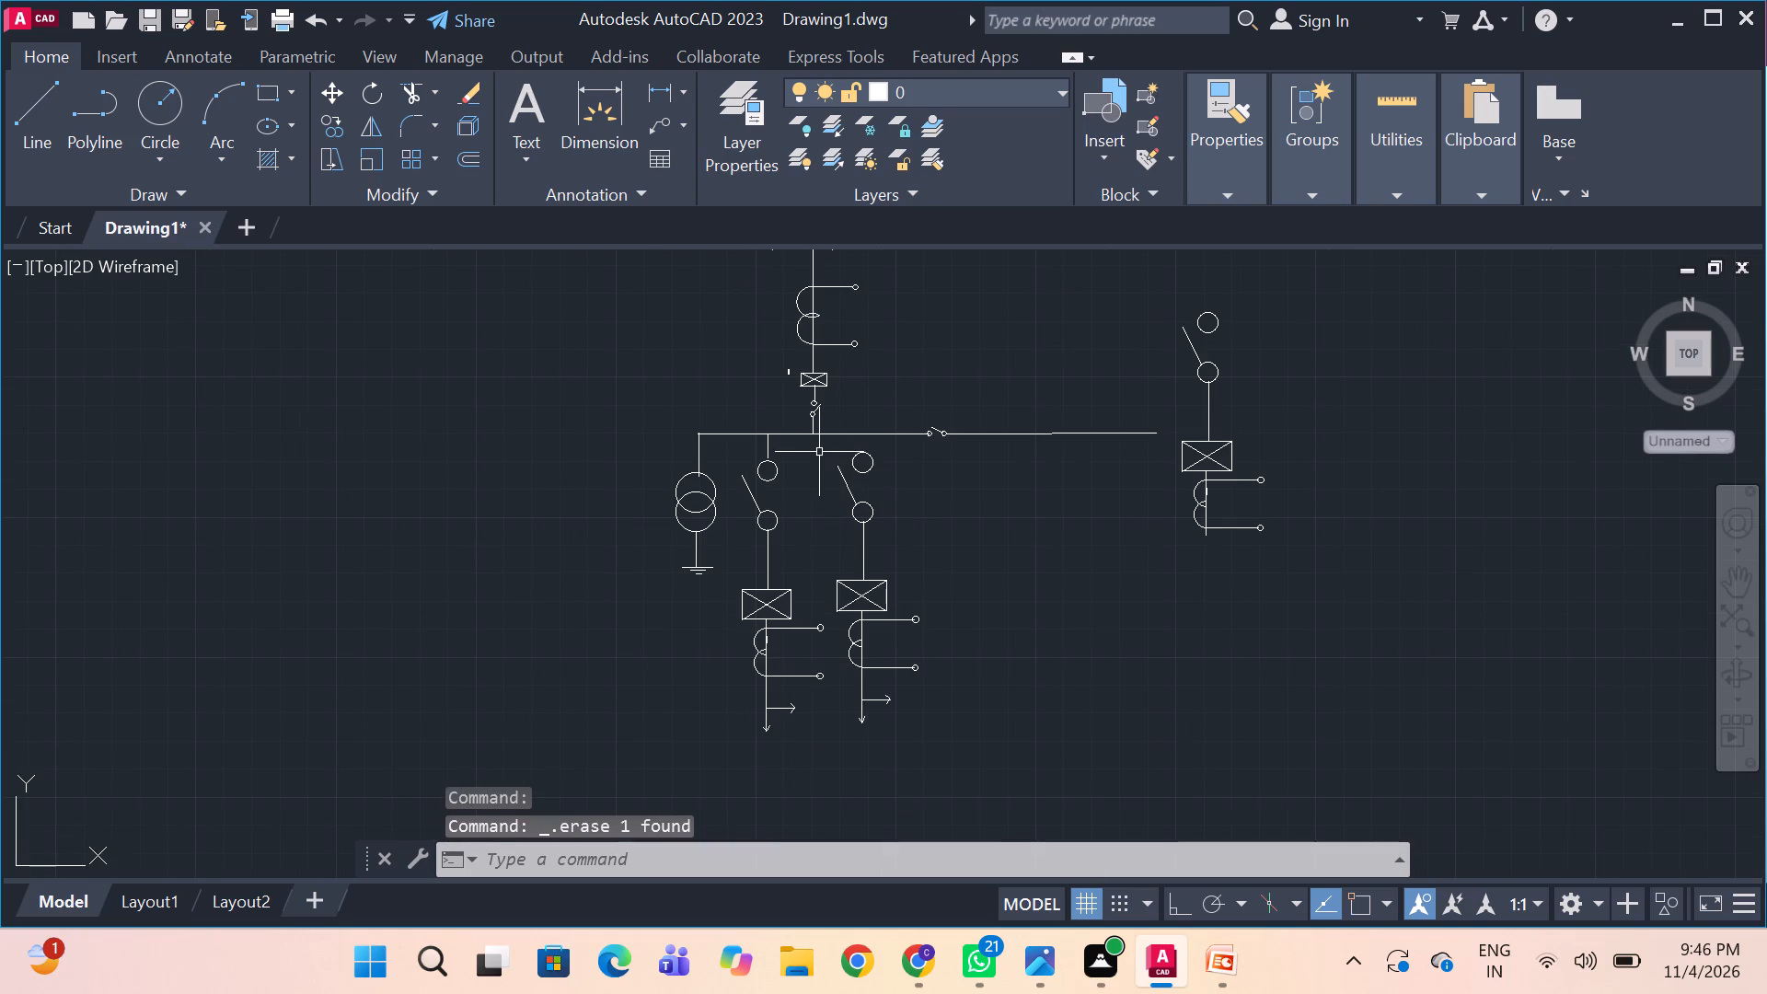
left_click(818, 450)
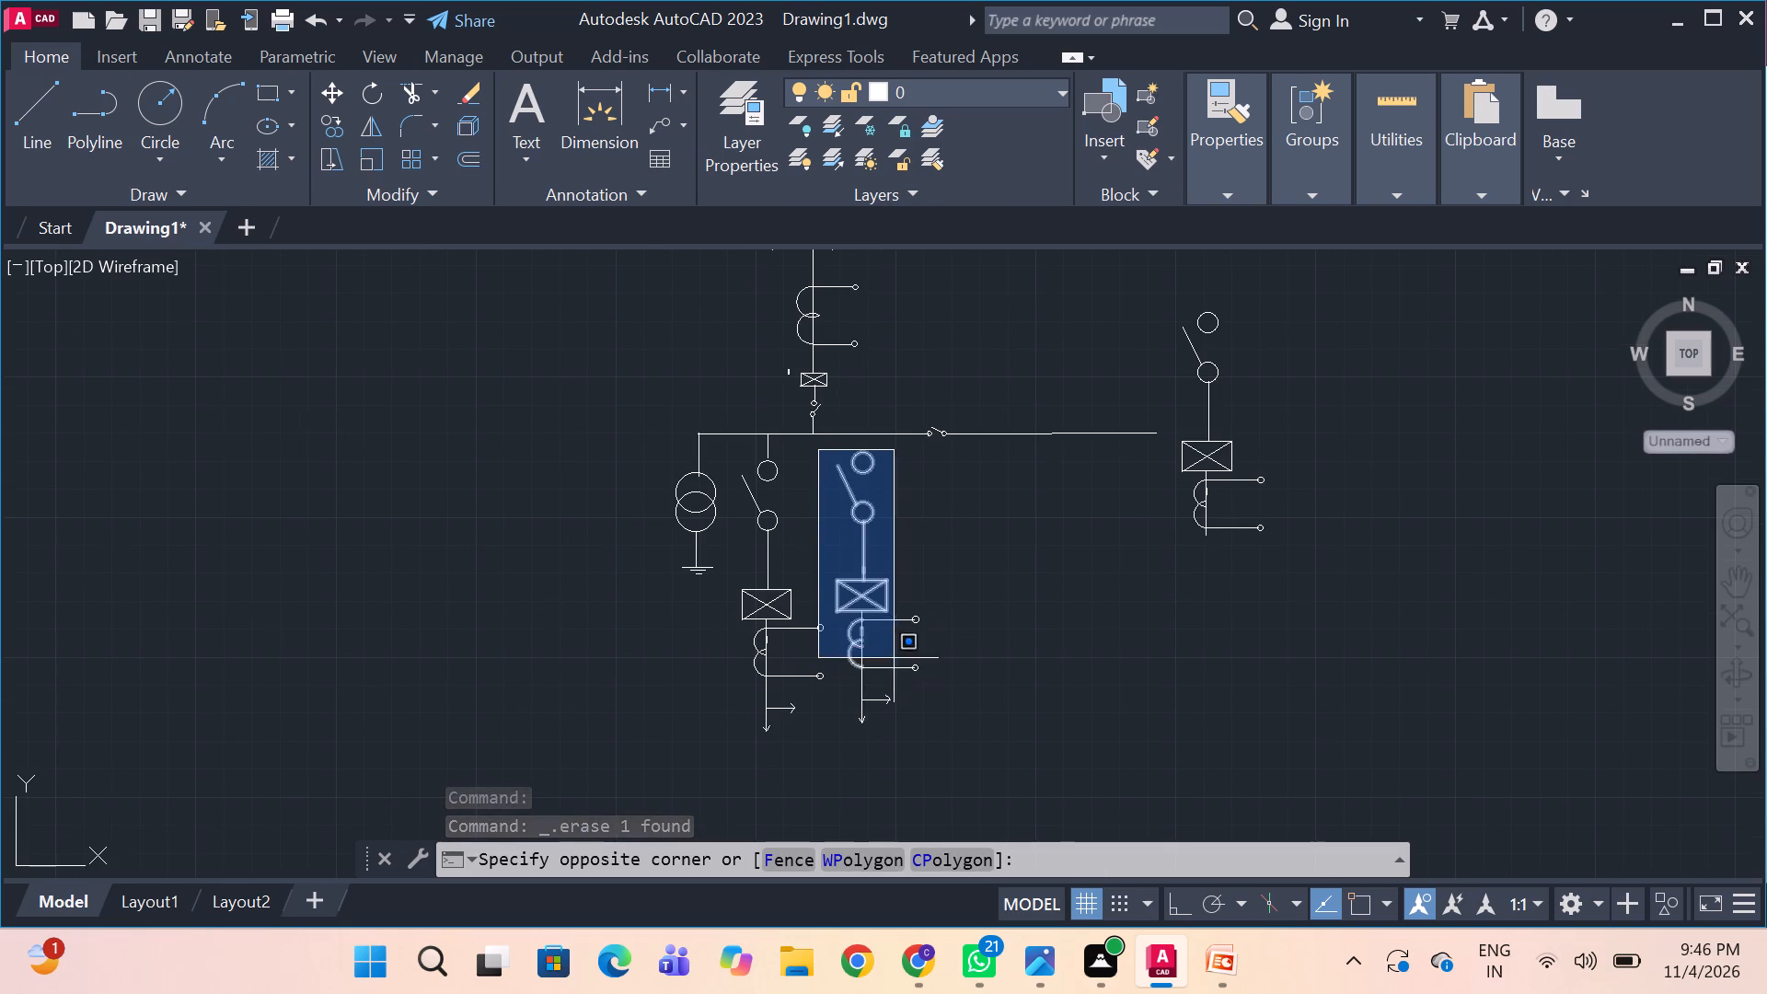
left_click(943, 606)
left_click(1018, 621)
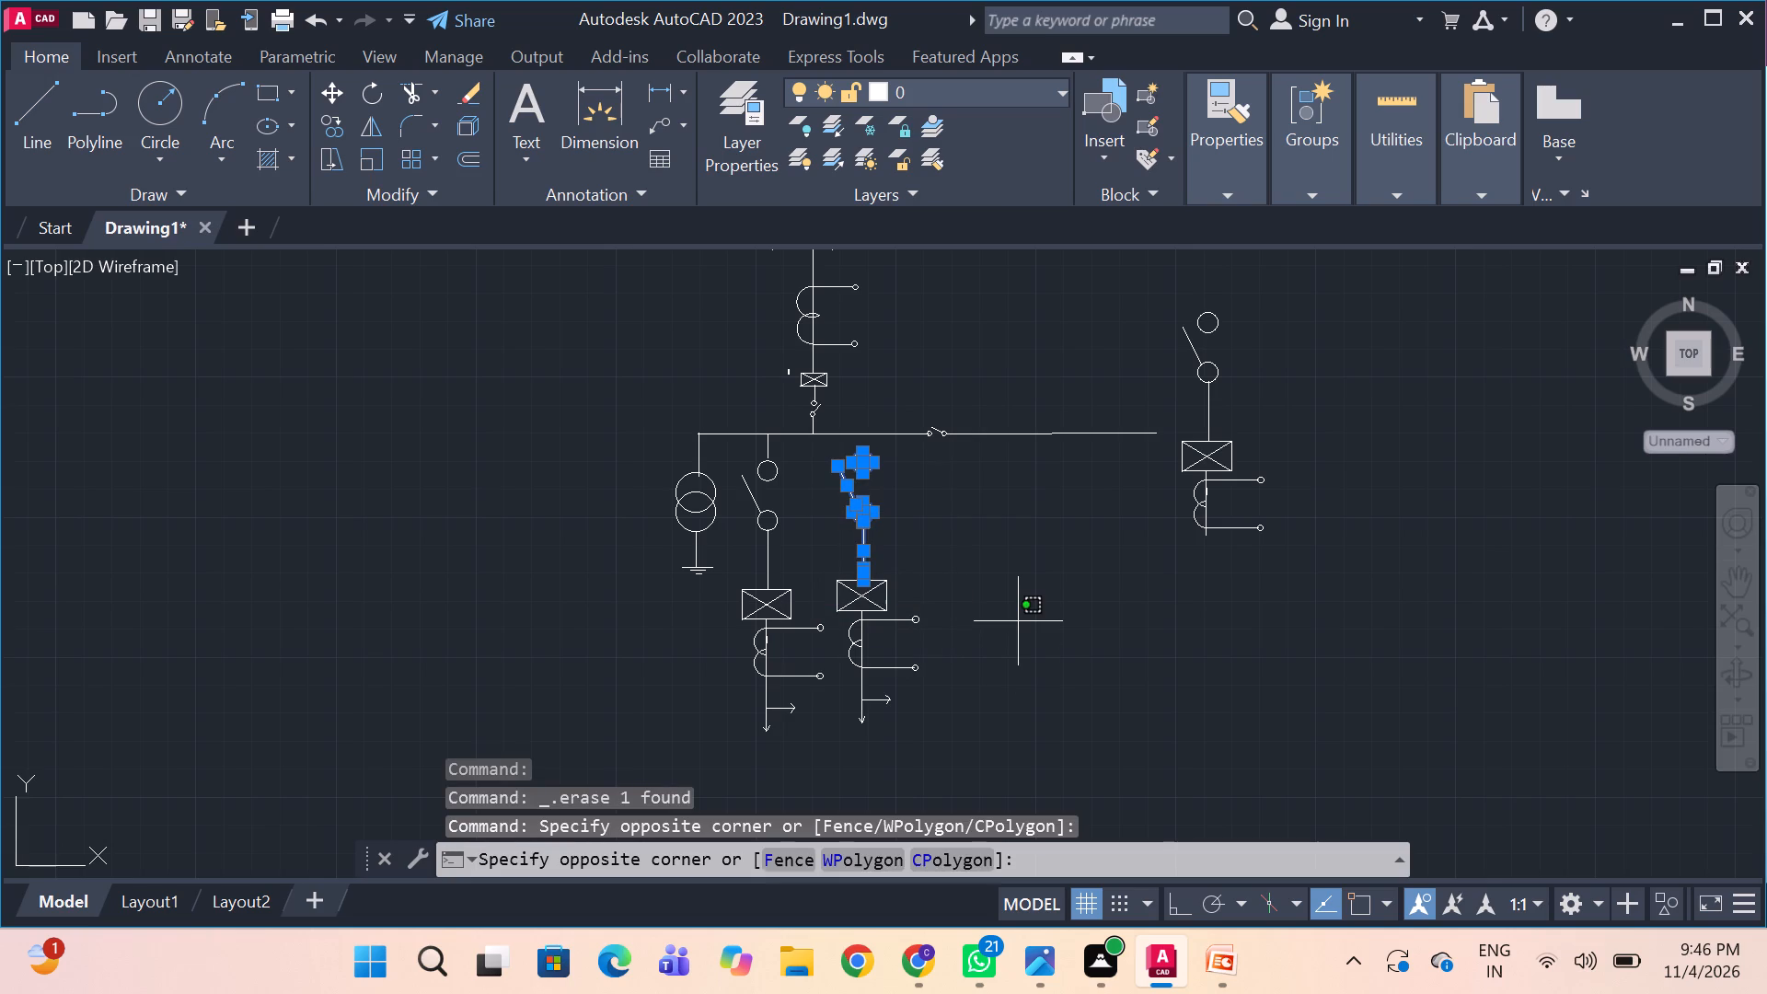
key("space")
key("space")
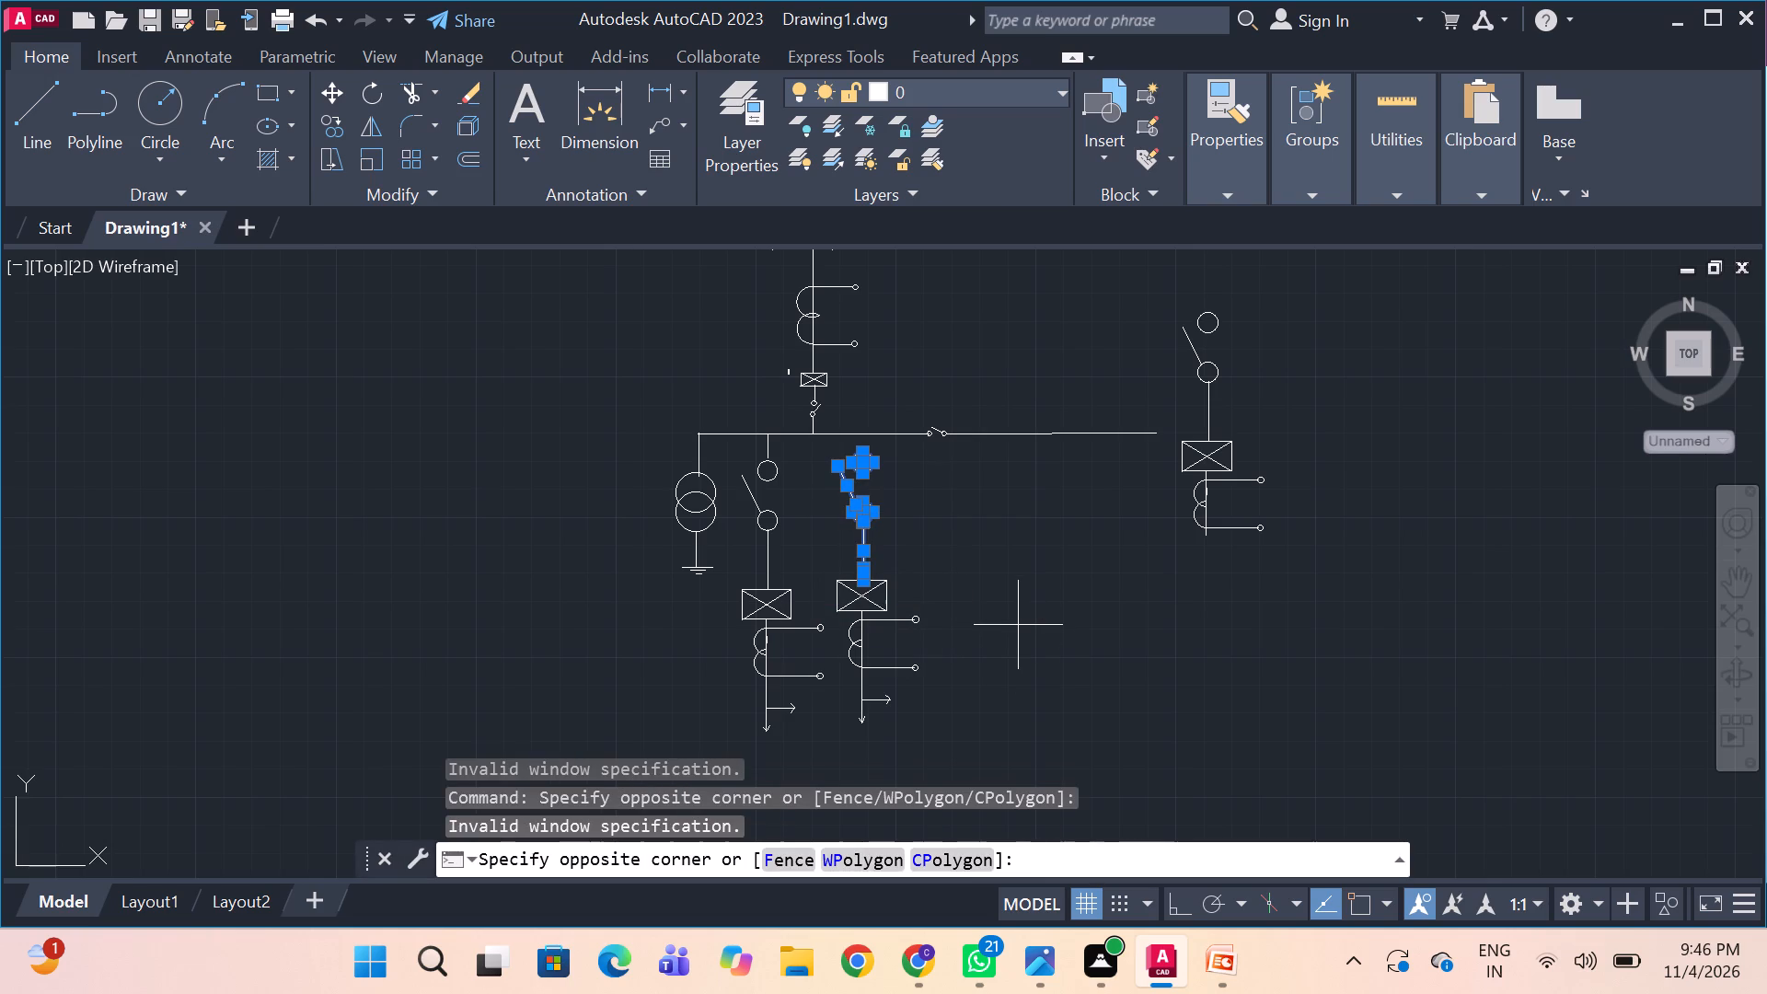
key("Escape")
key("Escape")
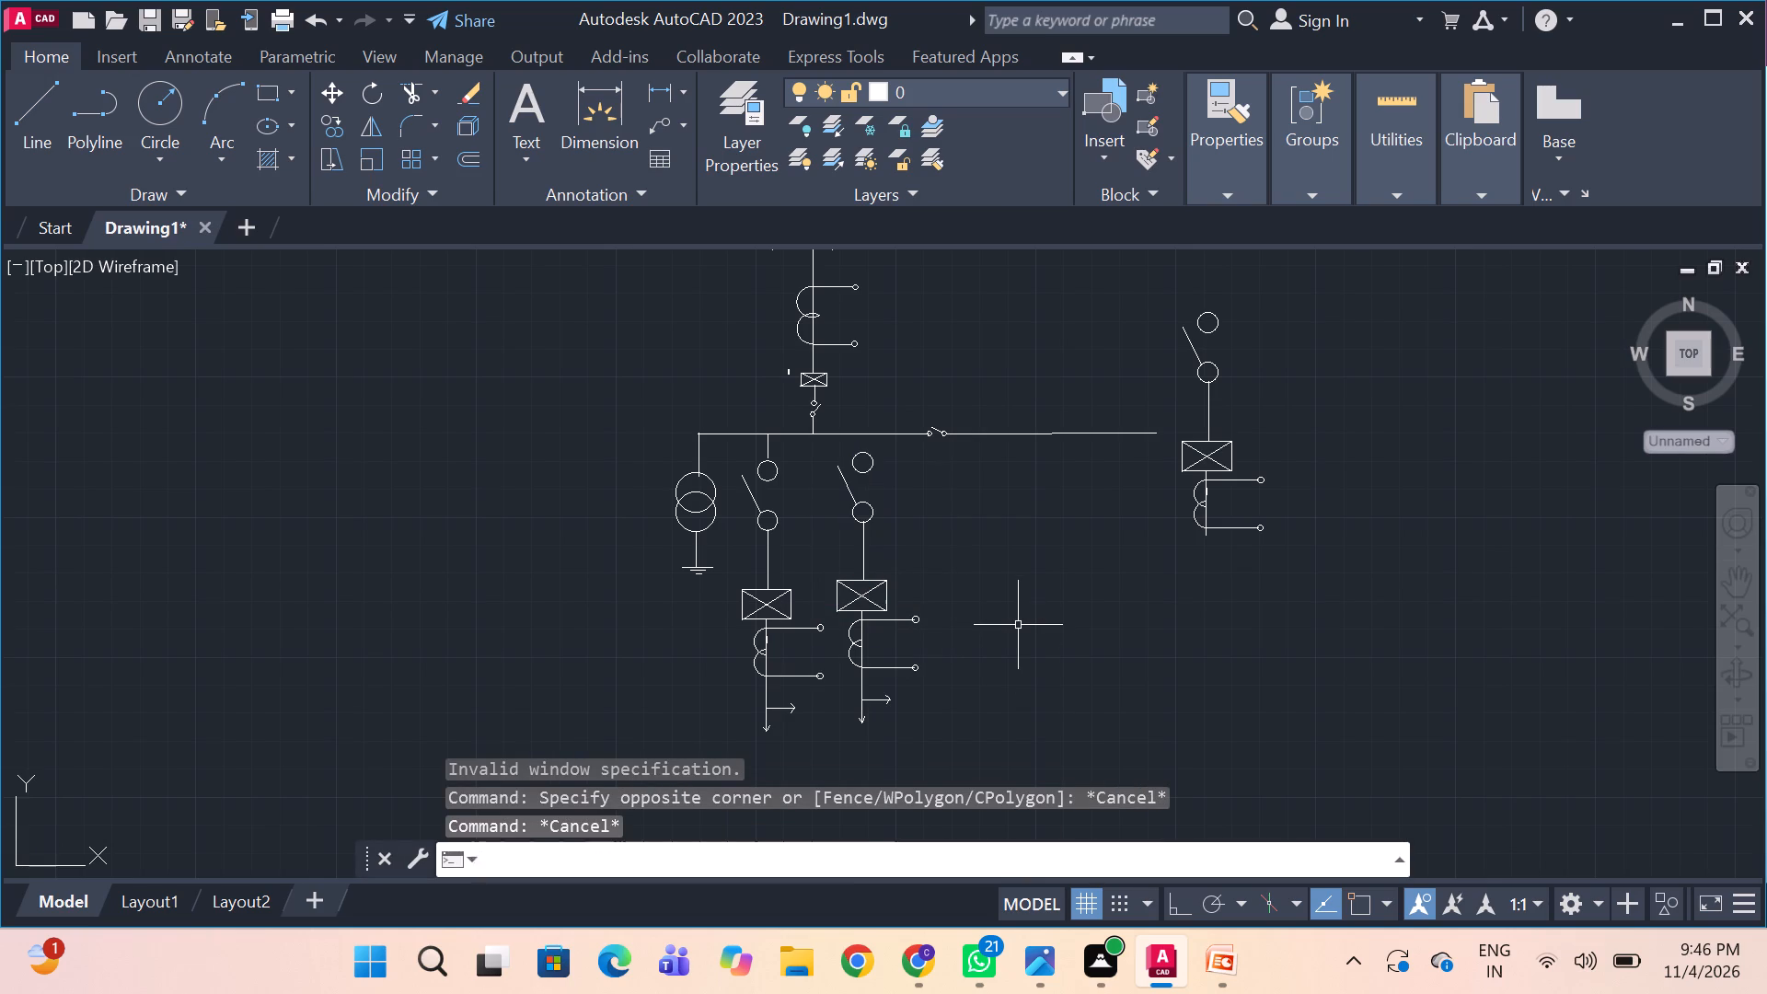
Copy the whole second 11KV feeder and paste it on its far side from the first as the third feeder.
left_click(822, 447)
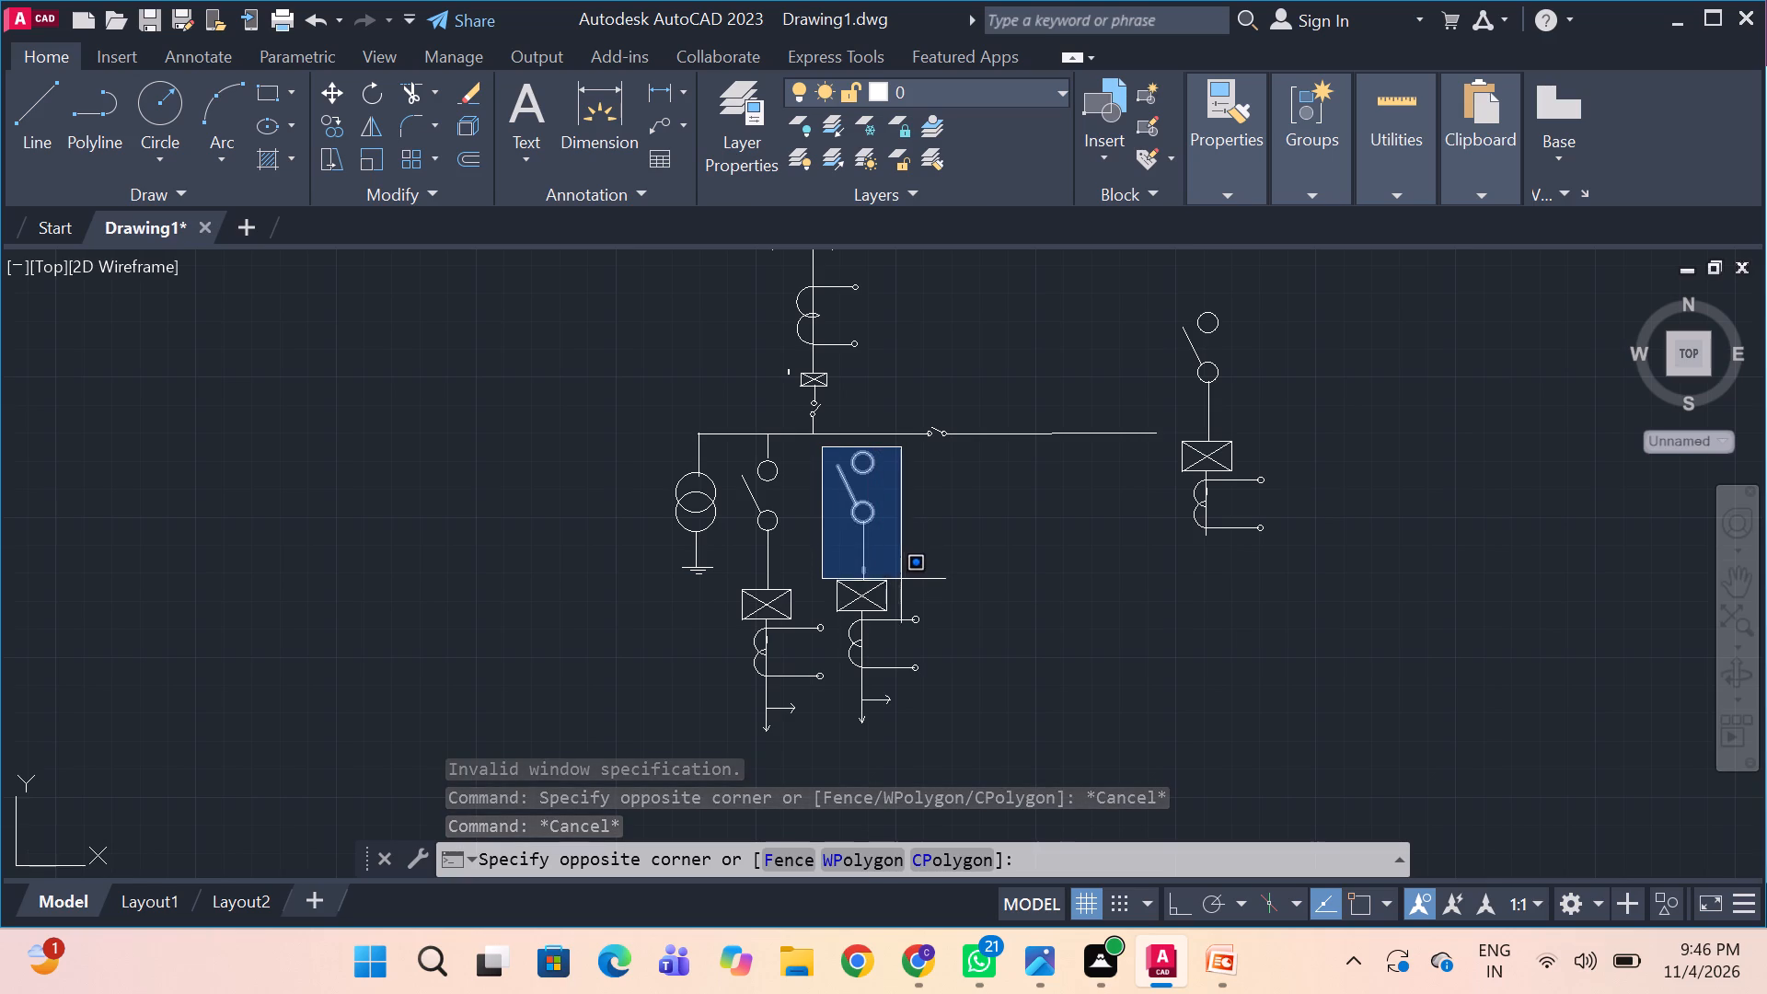
left_click(933, 735)
key("ctrl+c")
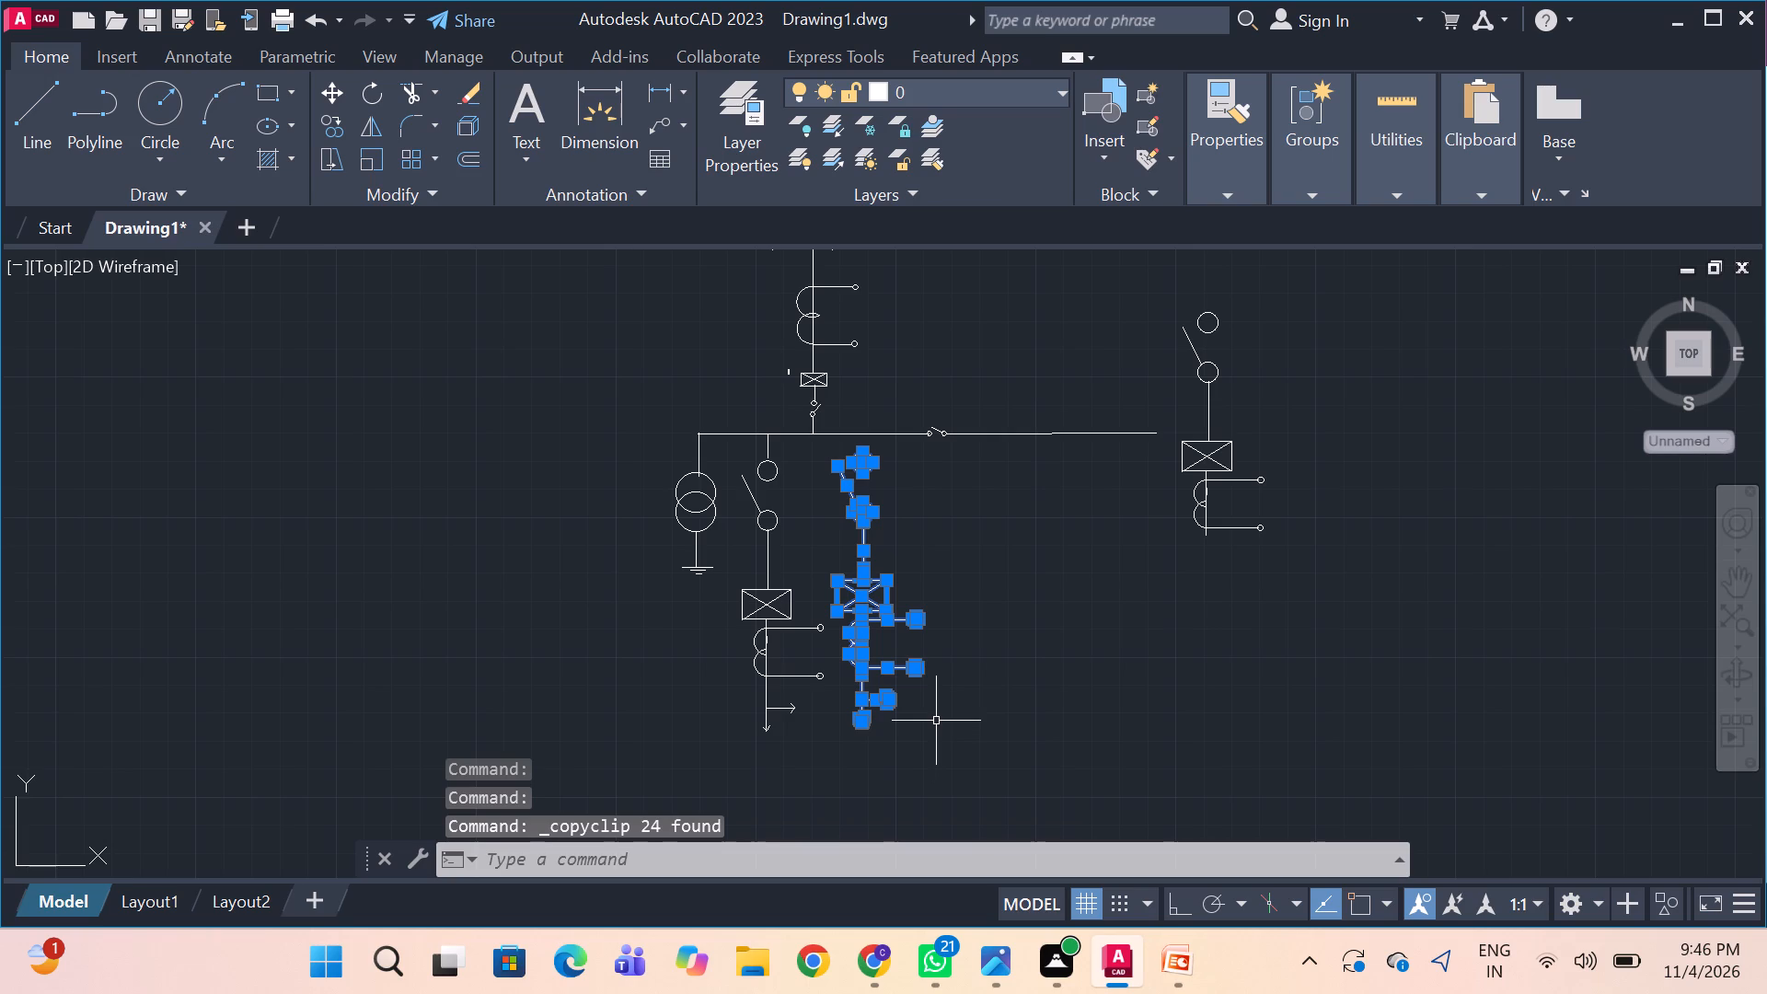
key("ctrl+v")
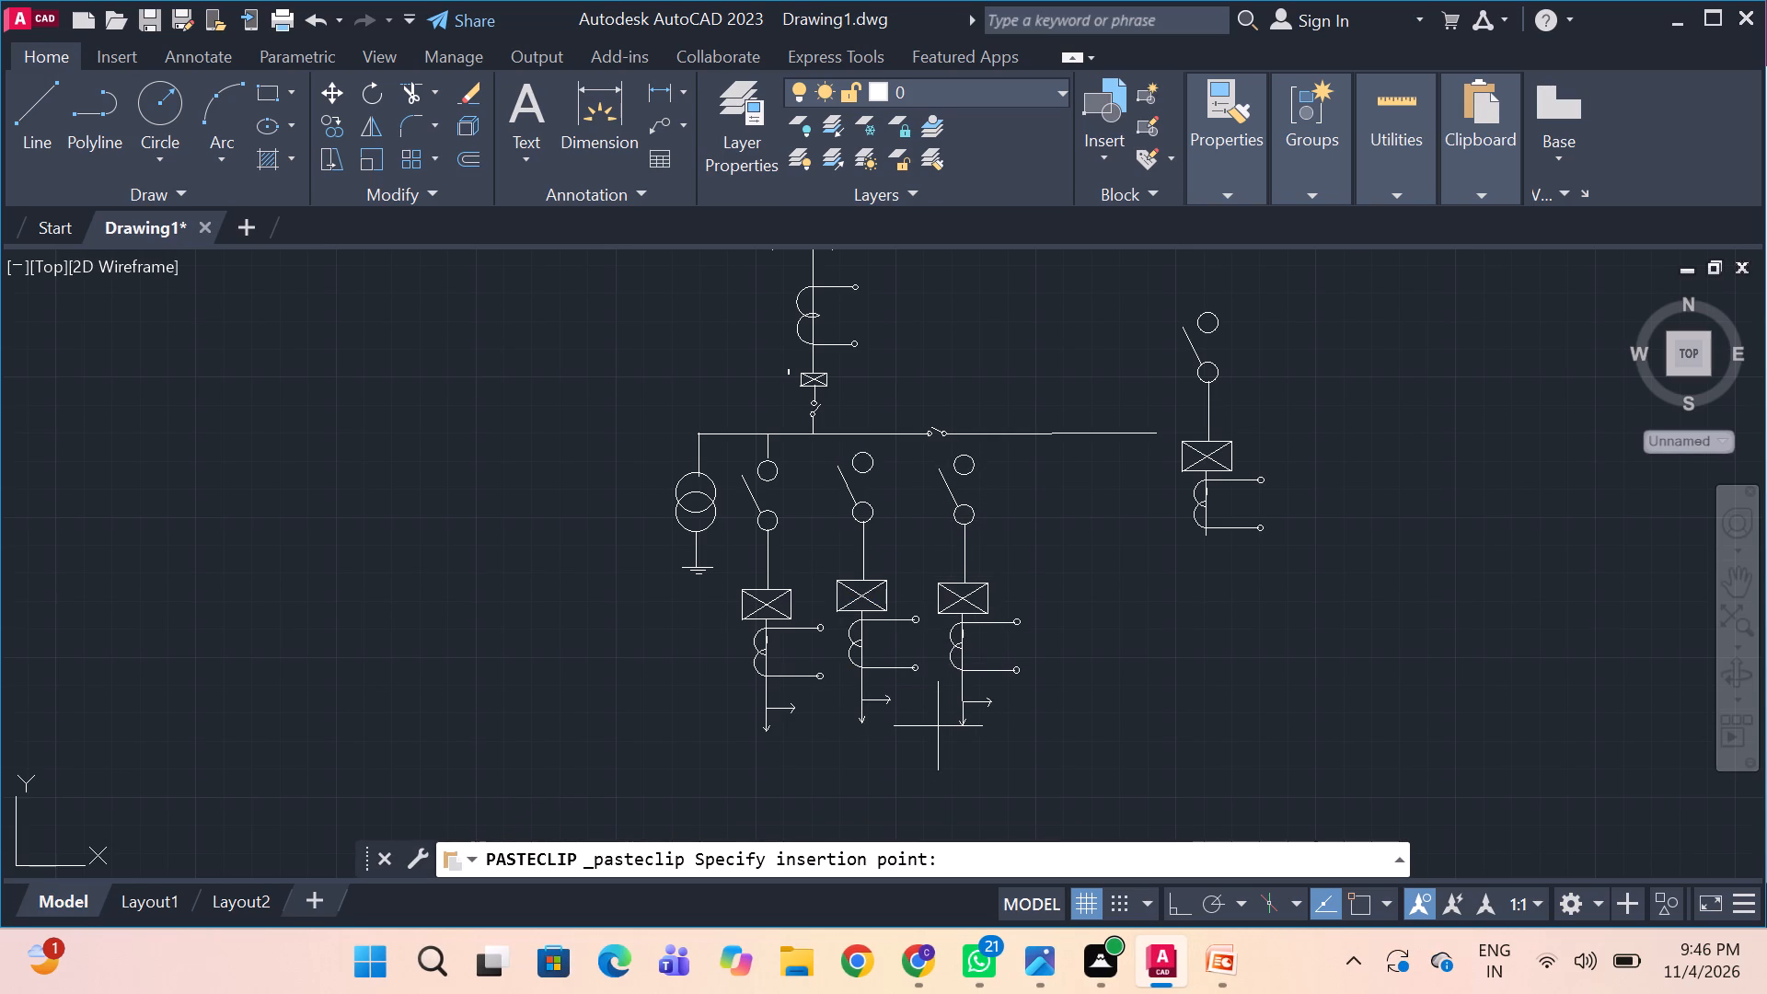
left_click(938, 726)
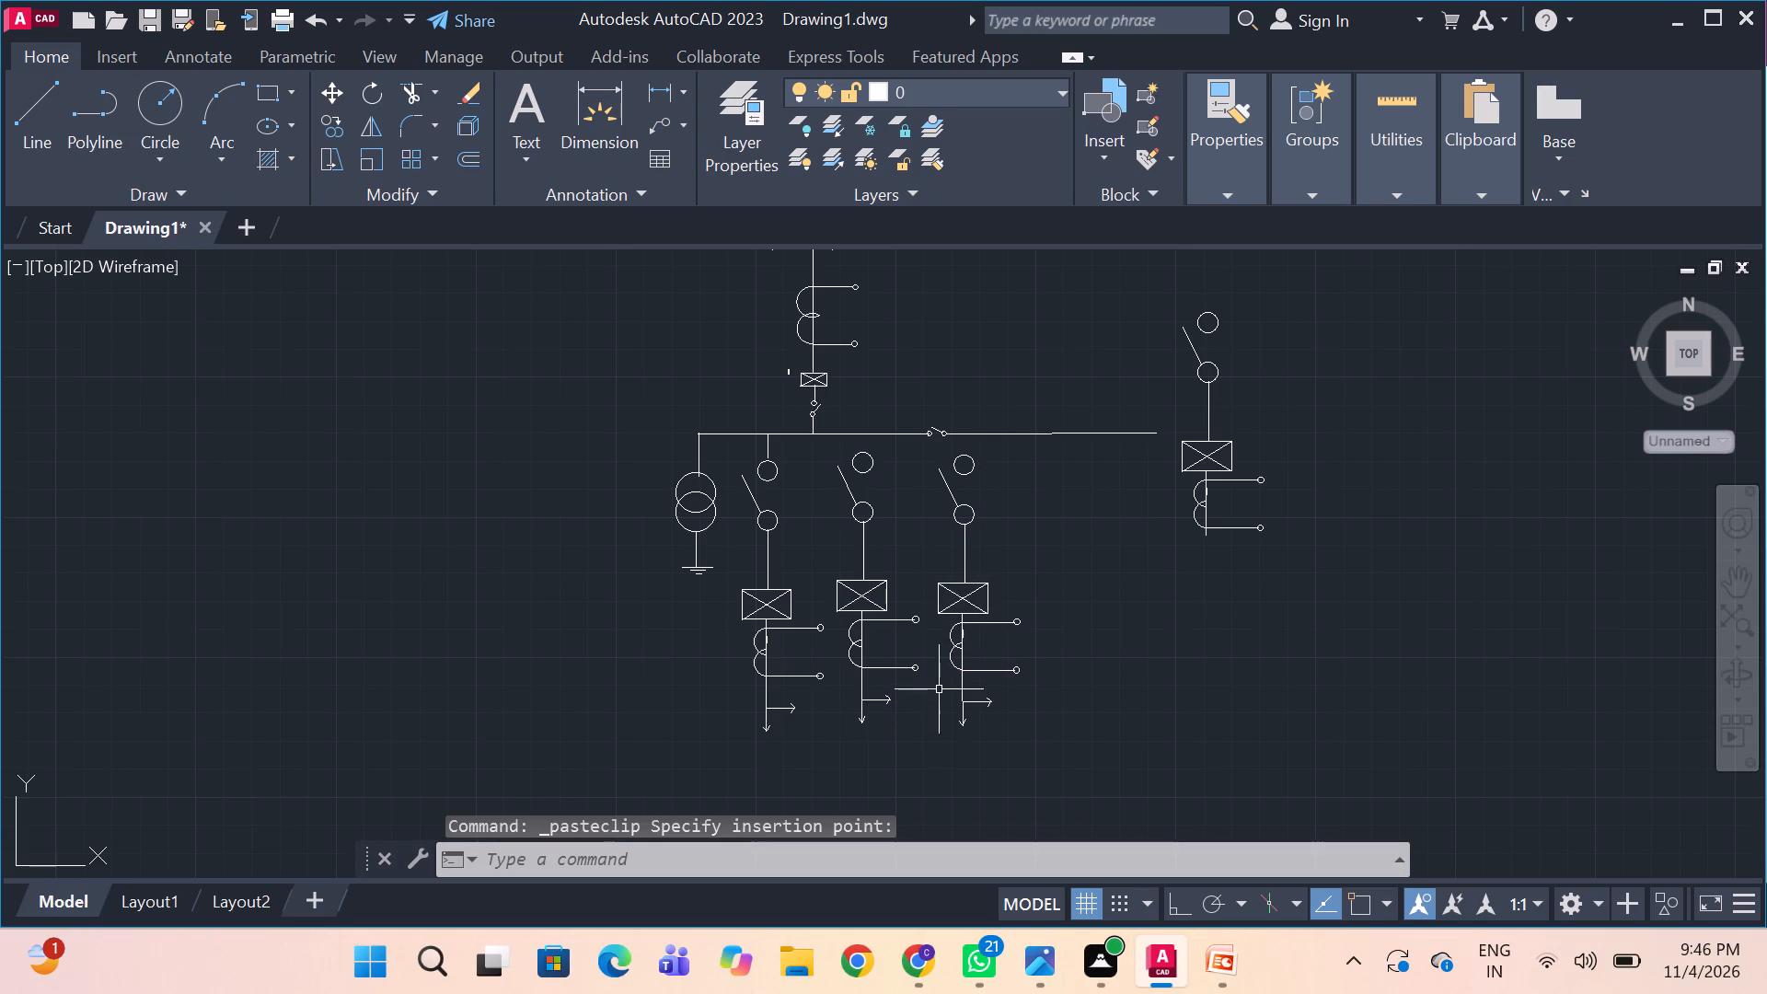
Examine how the three 11KV feeders line up with each other and with the bus above them.
scroll(805, 591, "up", 1)
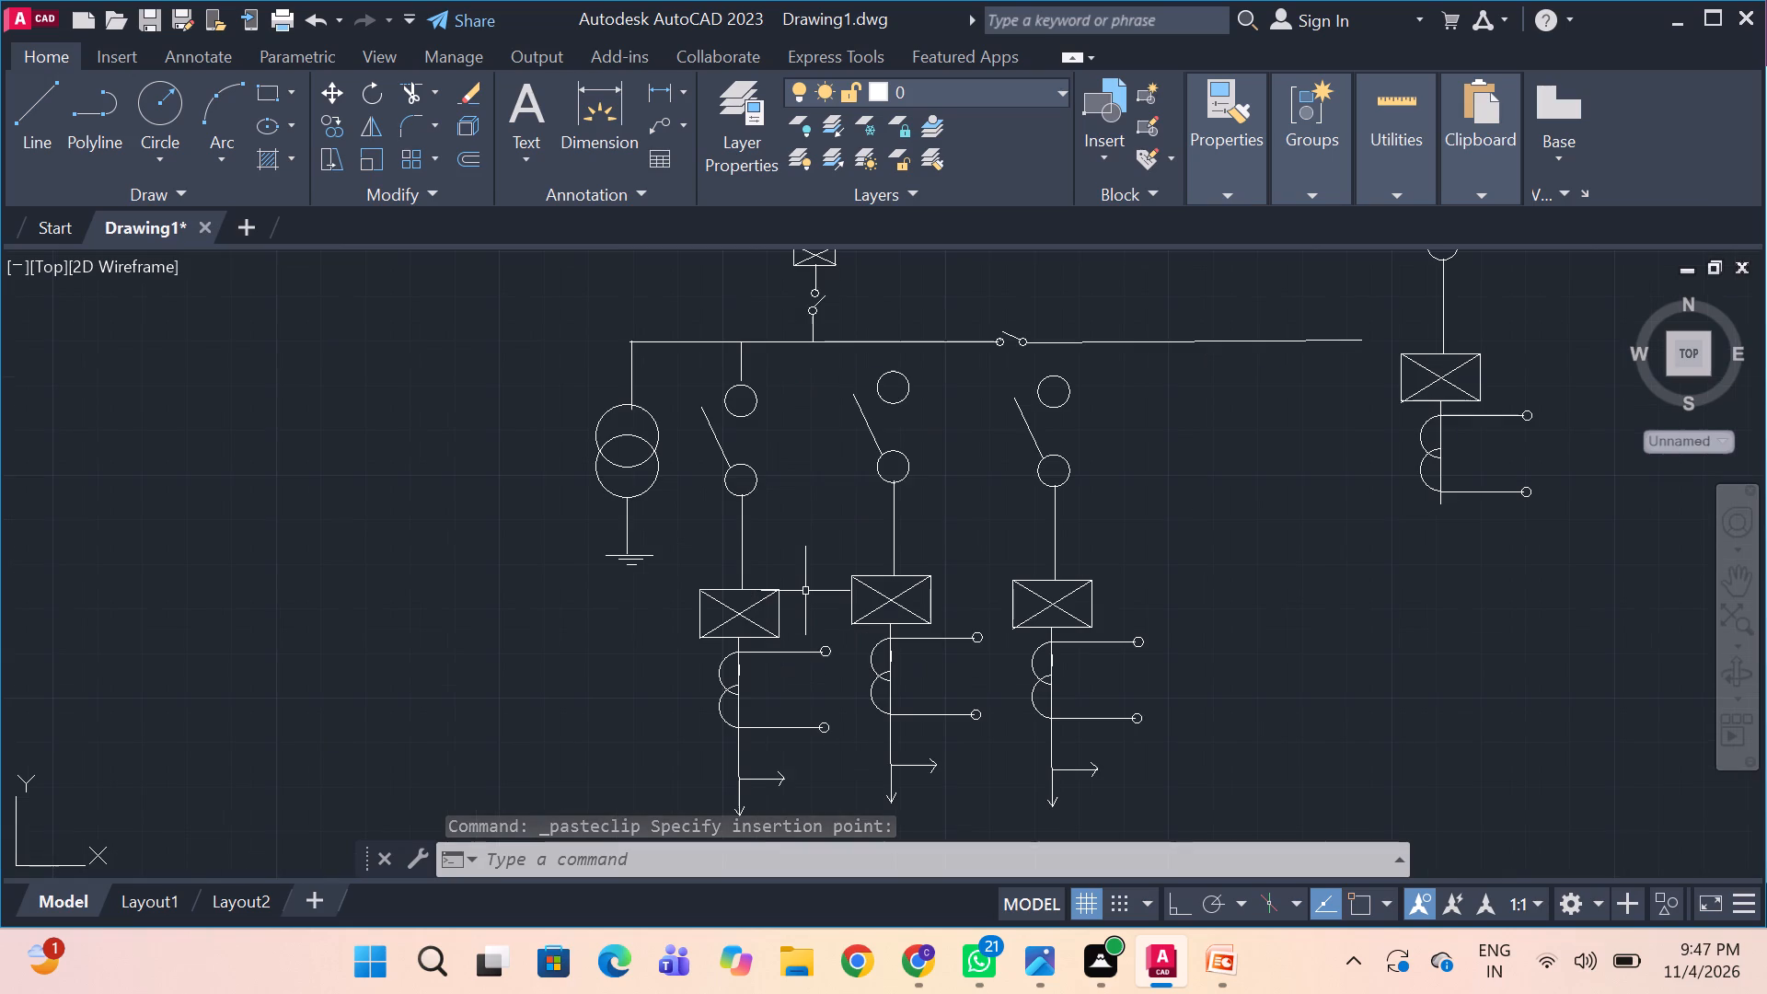
scroll(805, 591, "up", 1)
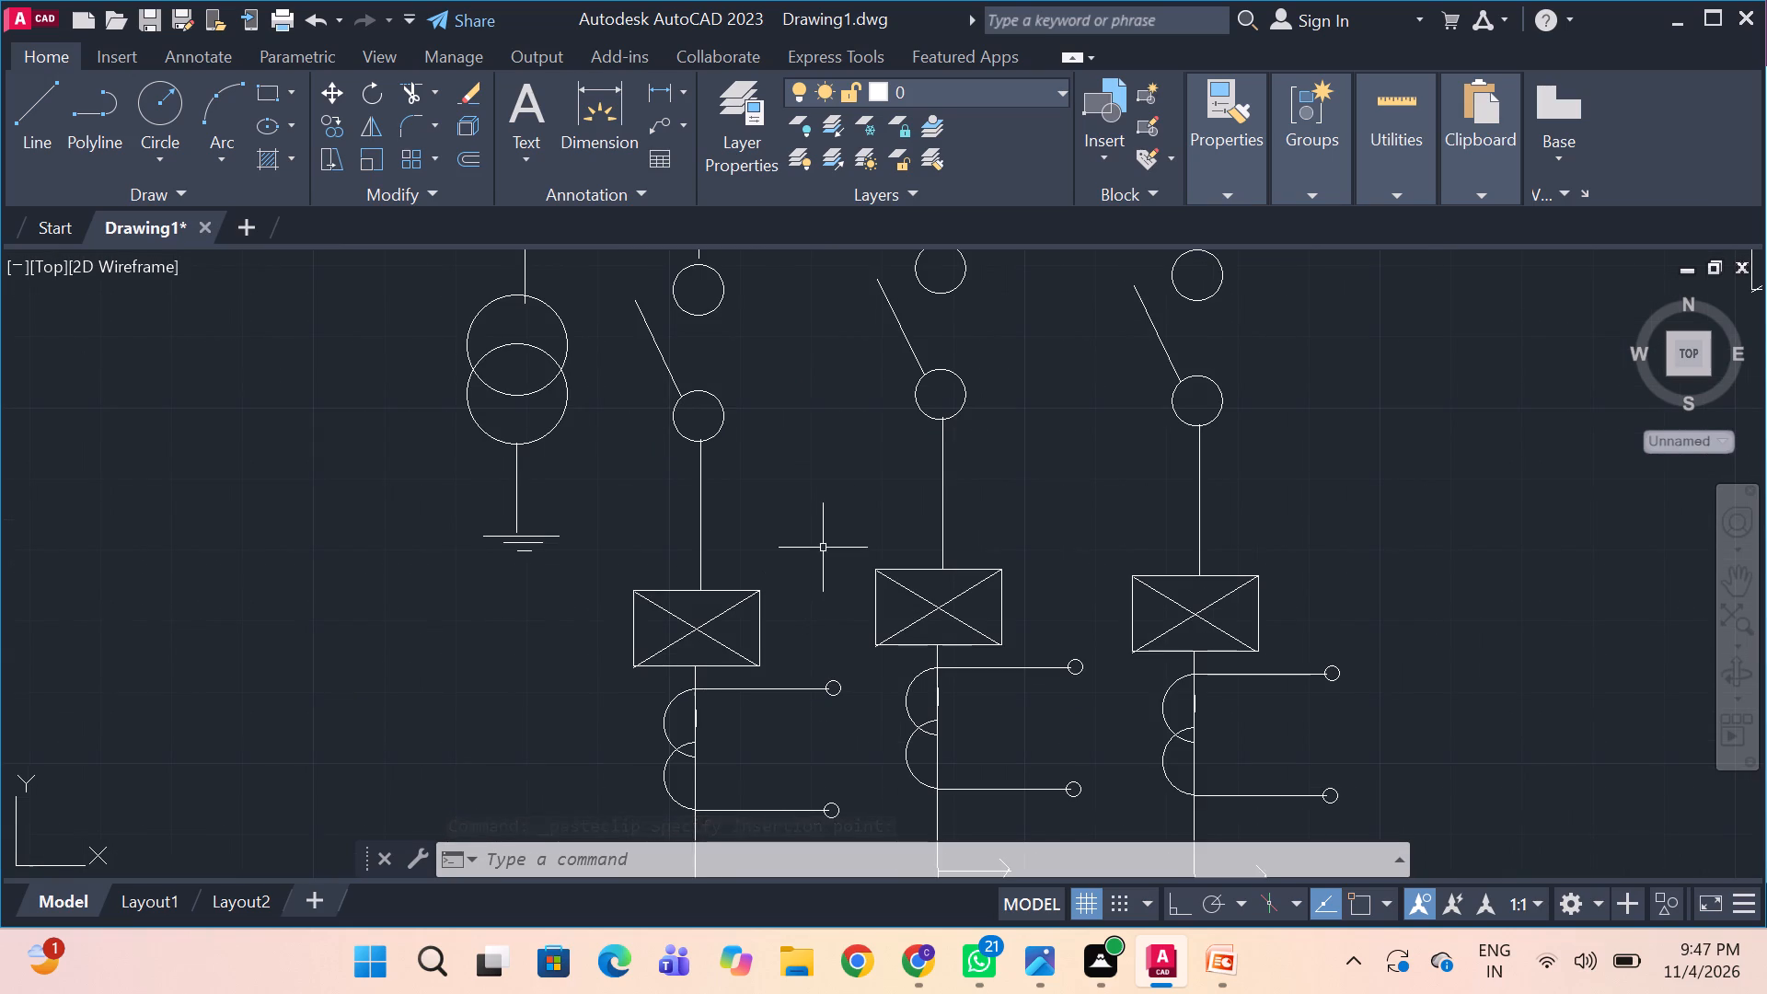
middle_click_drag(823, 547, 662, 641)
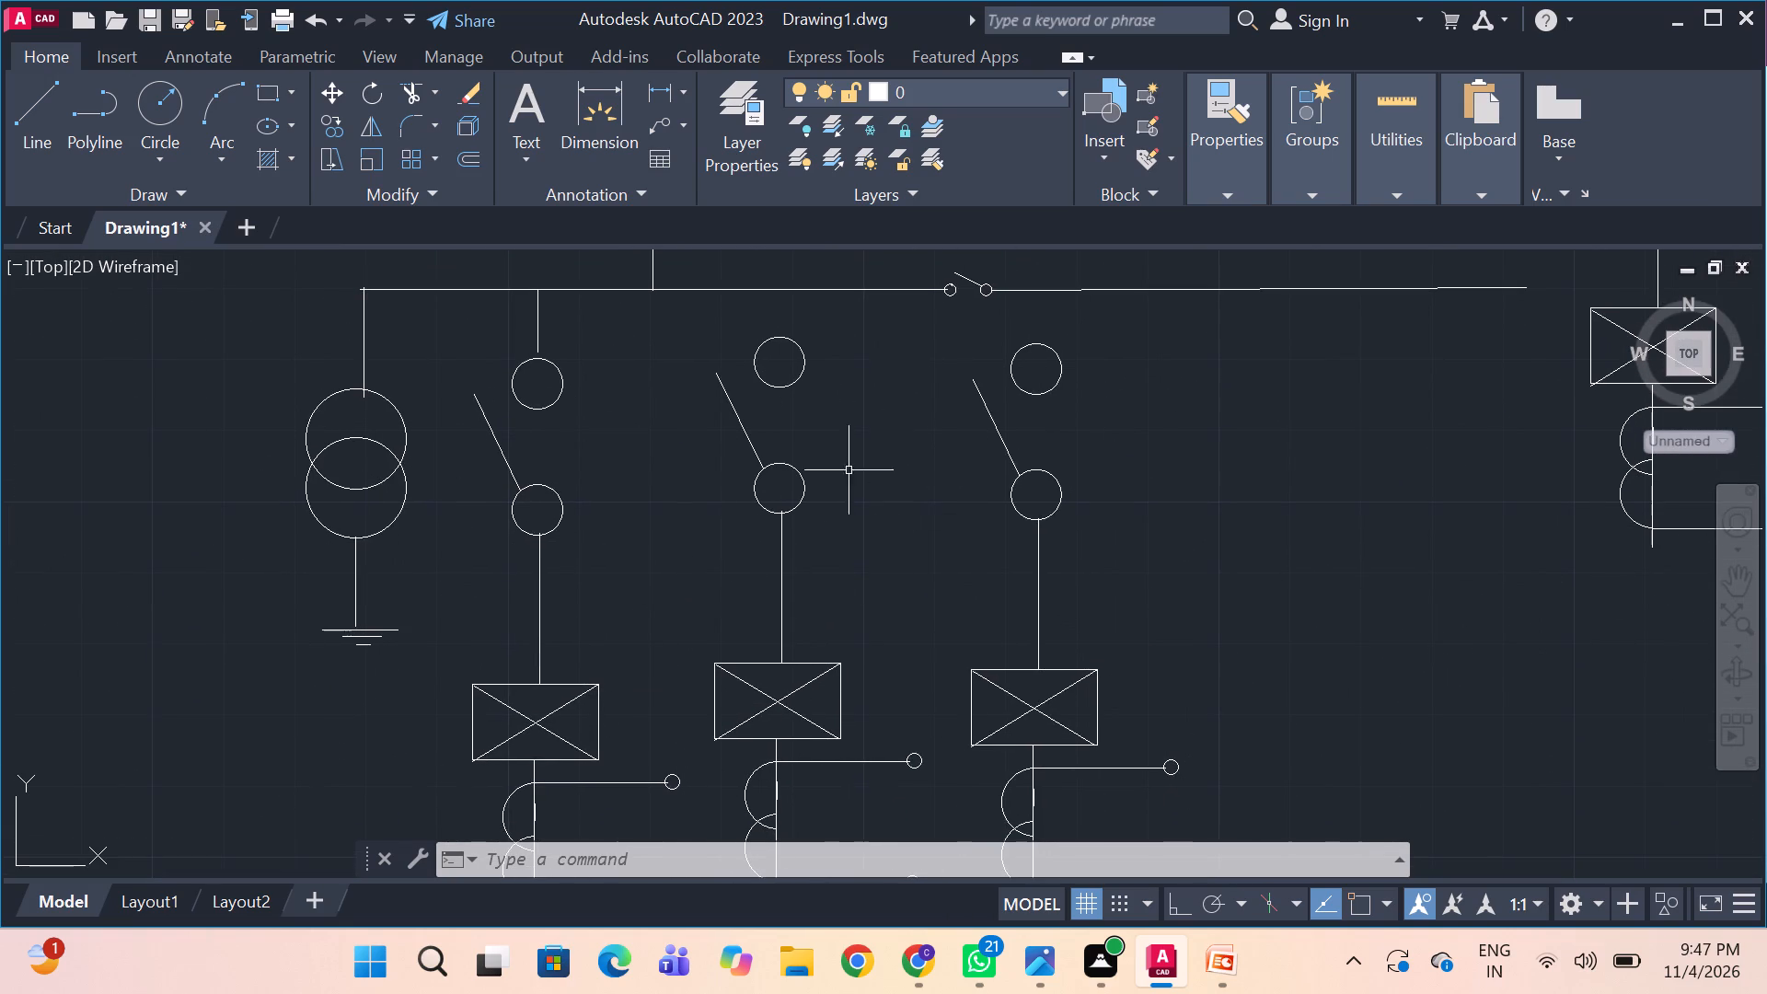
middle_click_drag(721, 578, 849, 322)
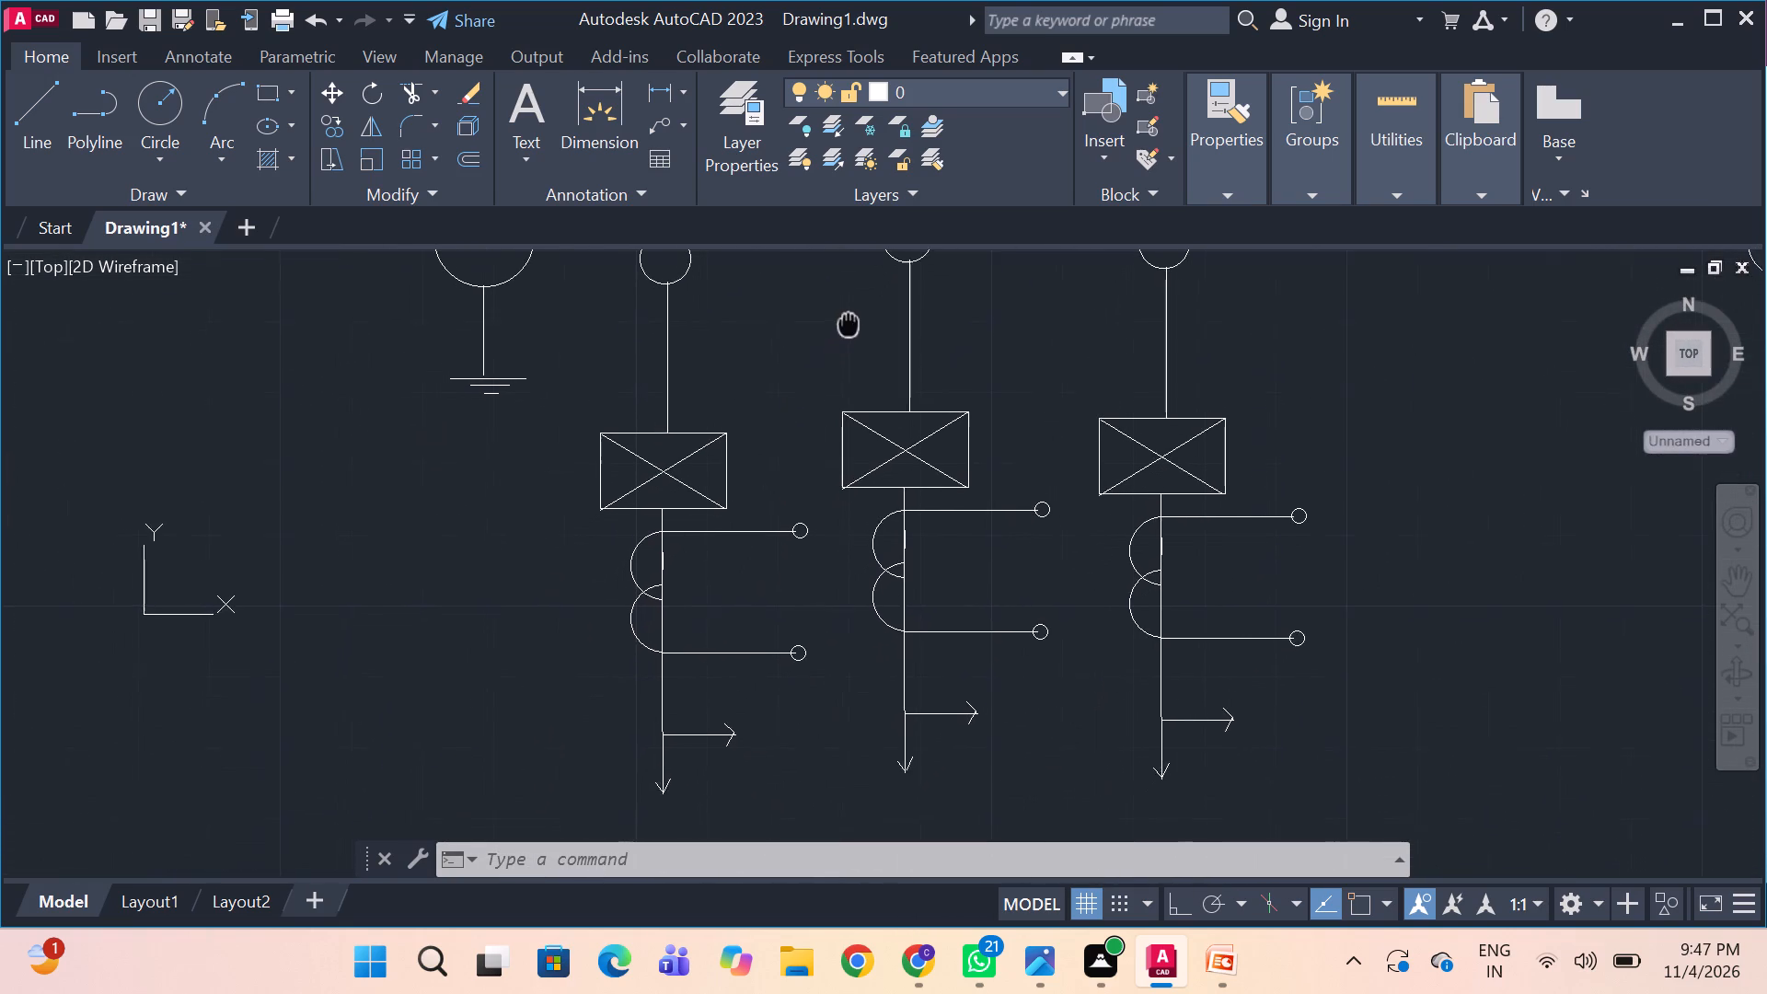
middle_click_drag(849, 322, 850, 321)
middle_click_drag(784, 386, 587, 492)
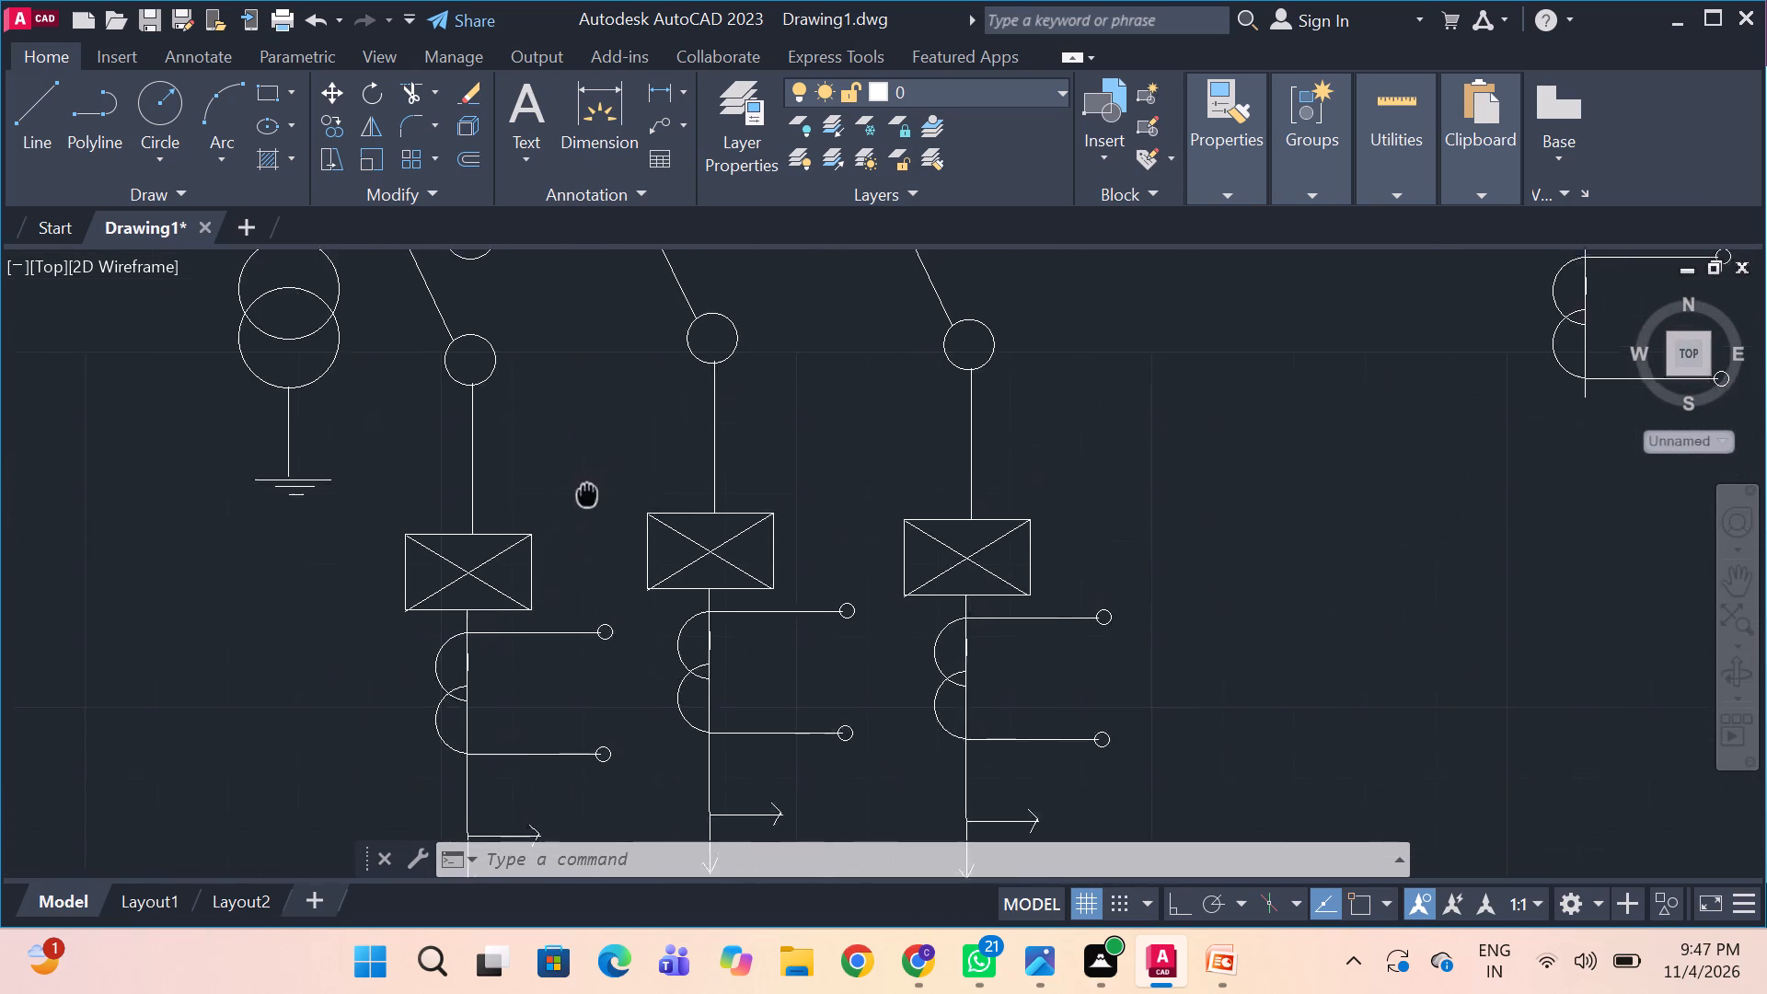
middle_click_drag(587, 492, 549, 595)
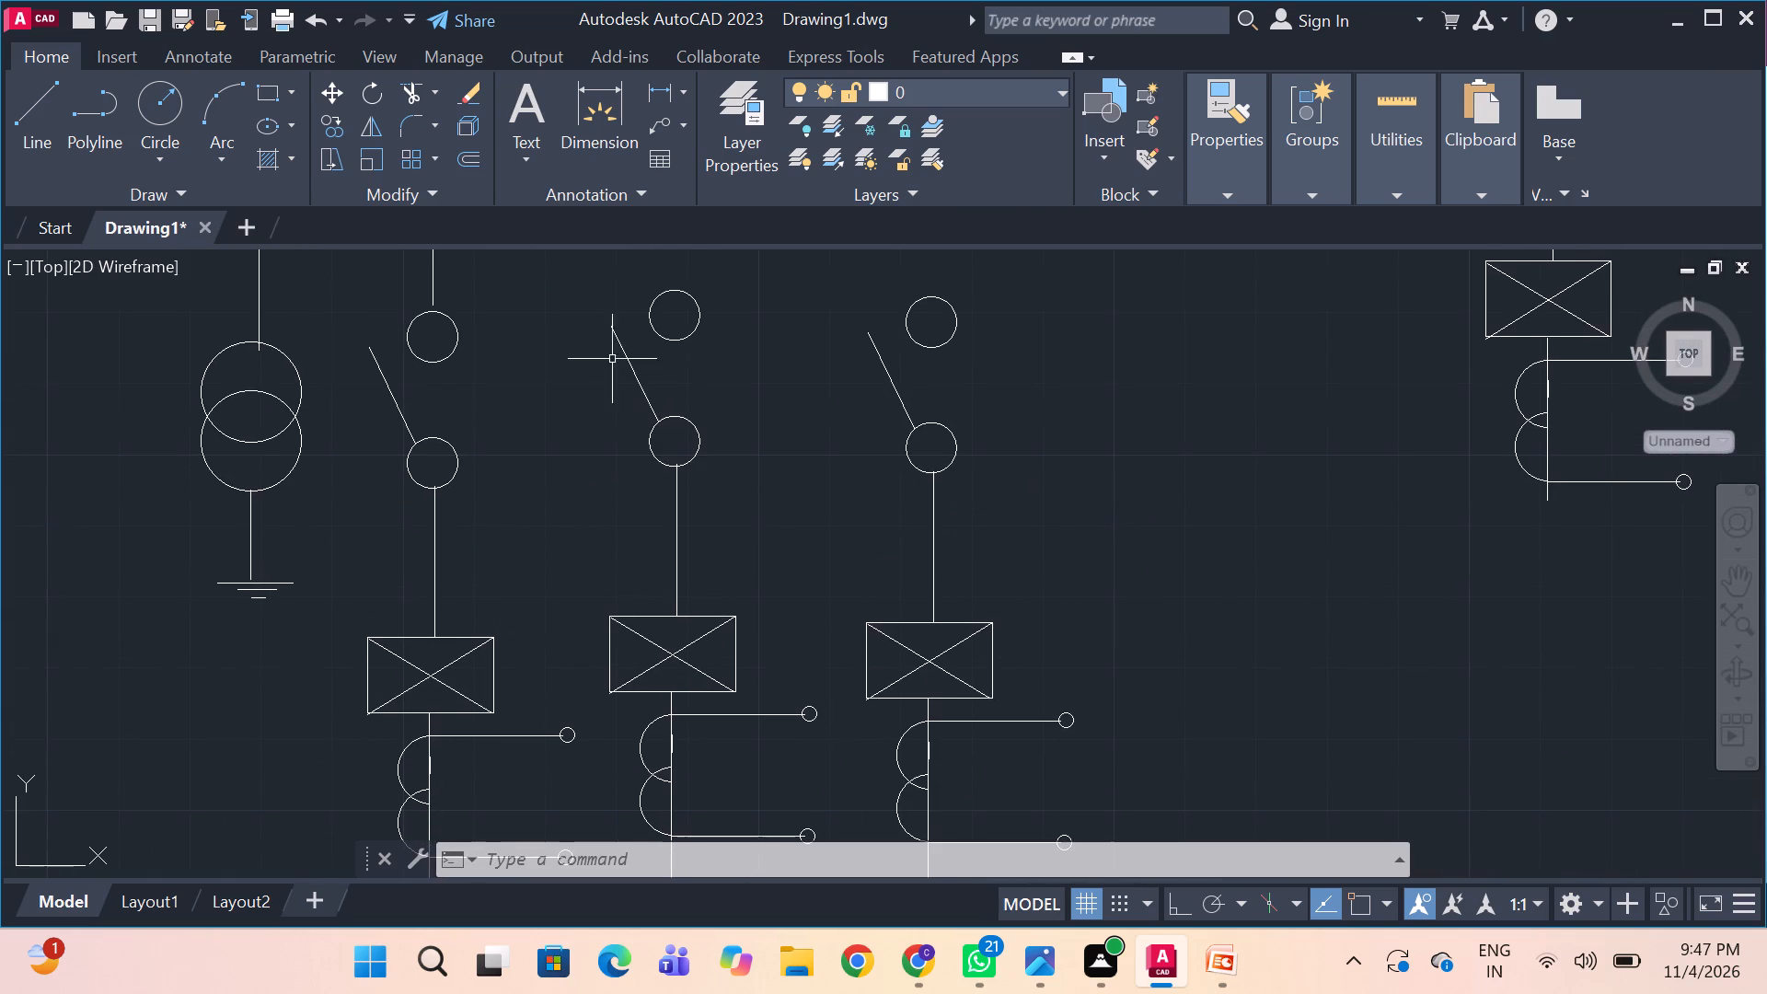
middle_click_drag(635, 442, 663, 500)
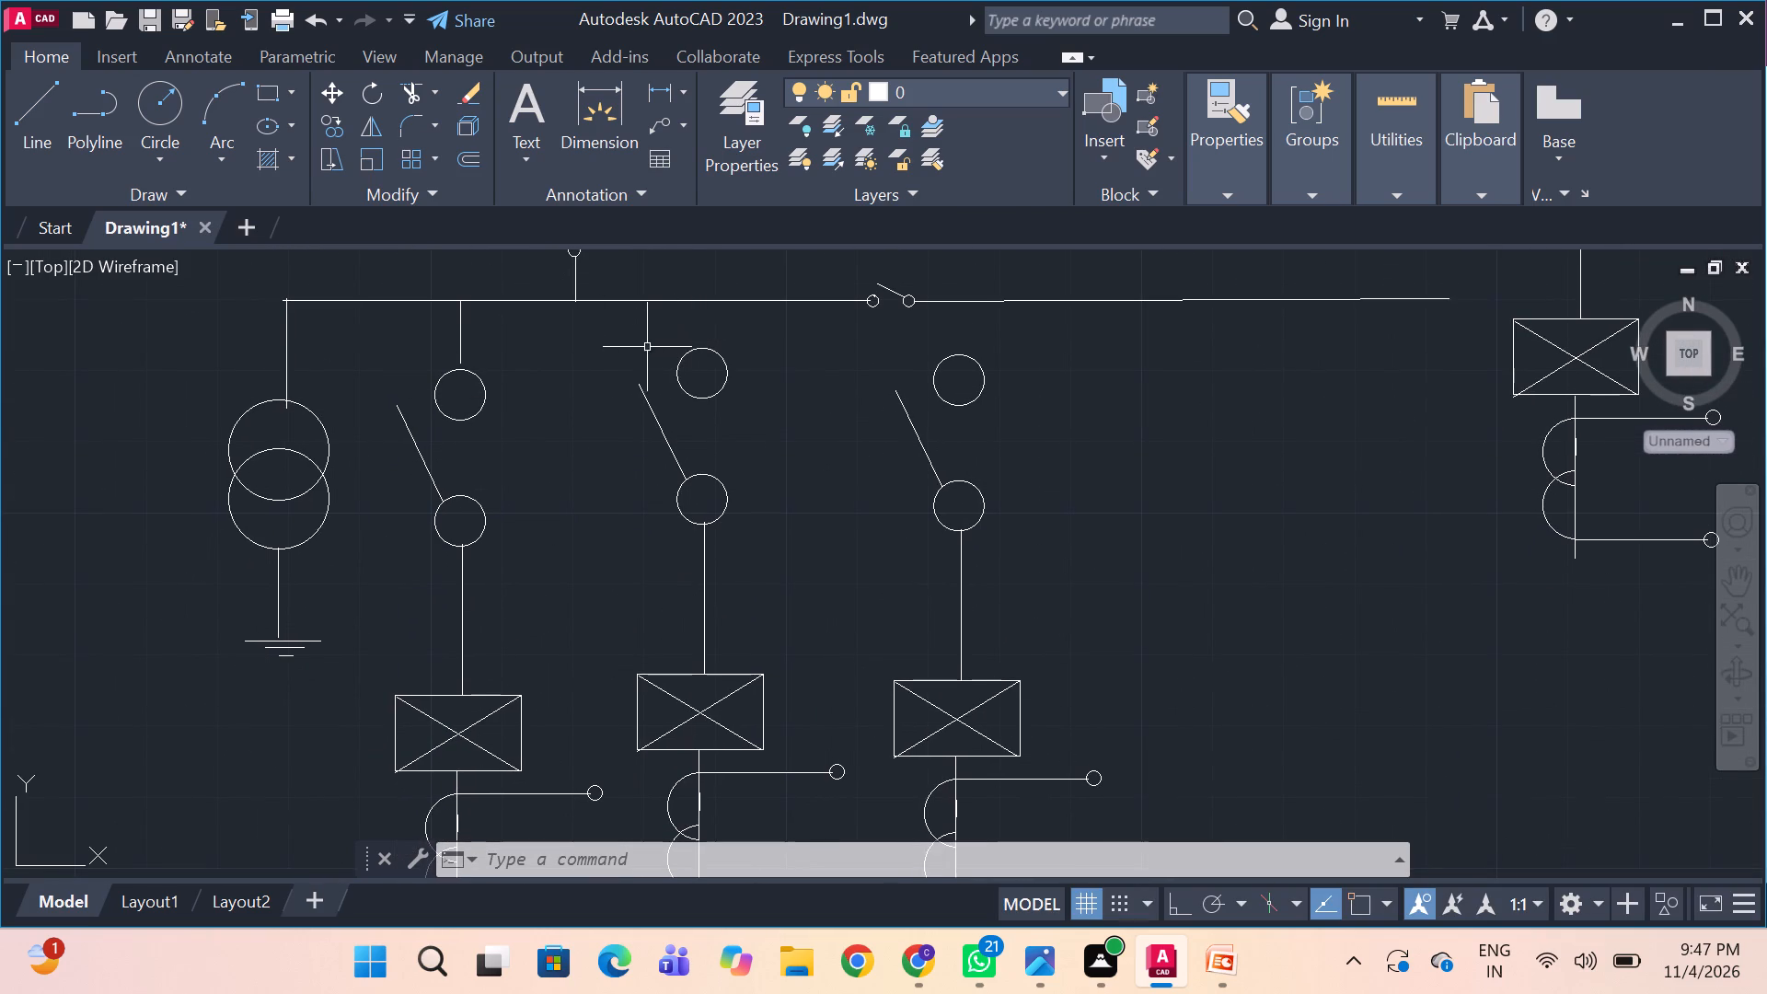
Paste another copy of the 11KV feeder beyond the third one, roughly level with it, as the fourth feeder.
scroll(664, 395, "down", 1)
left_click(638, 368)
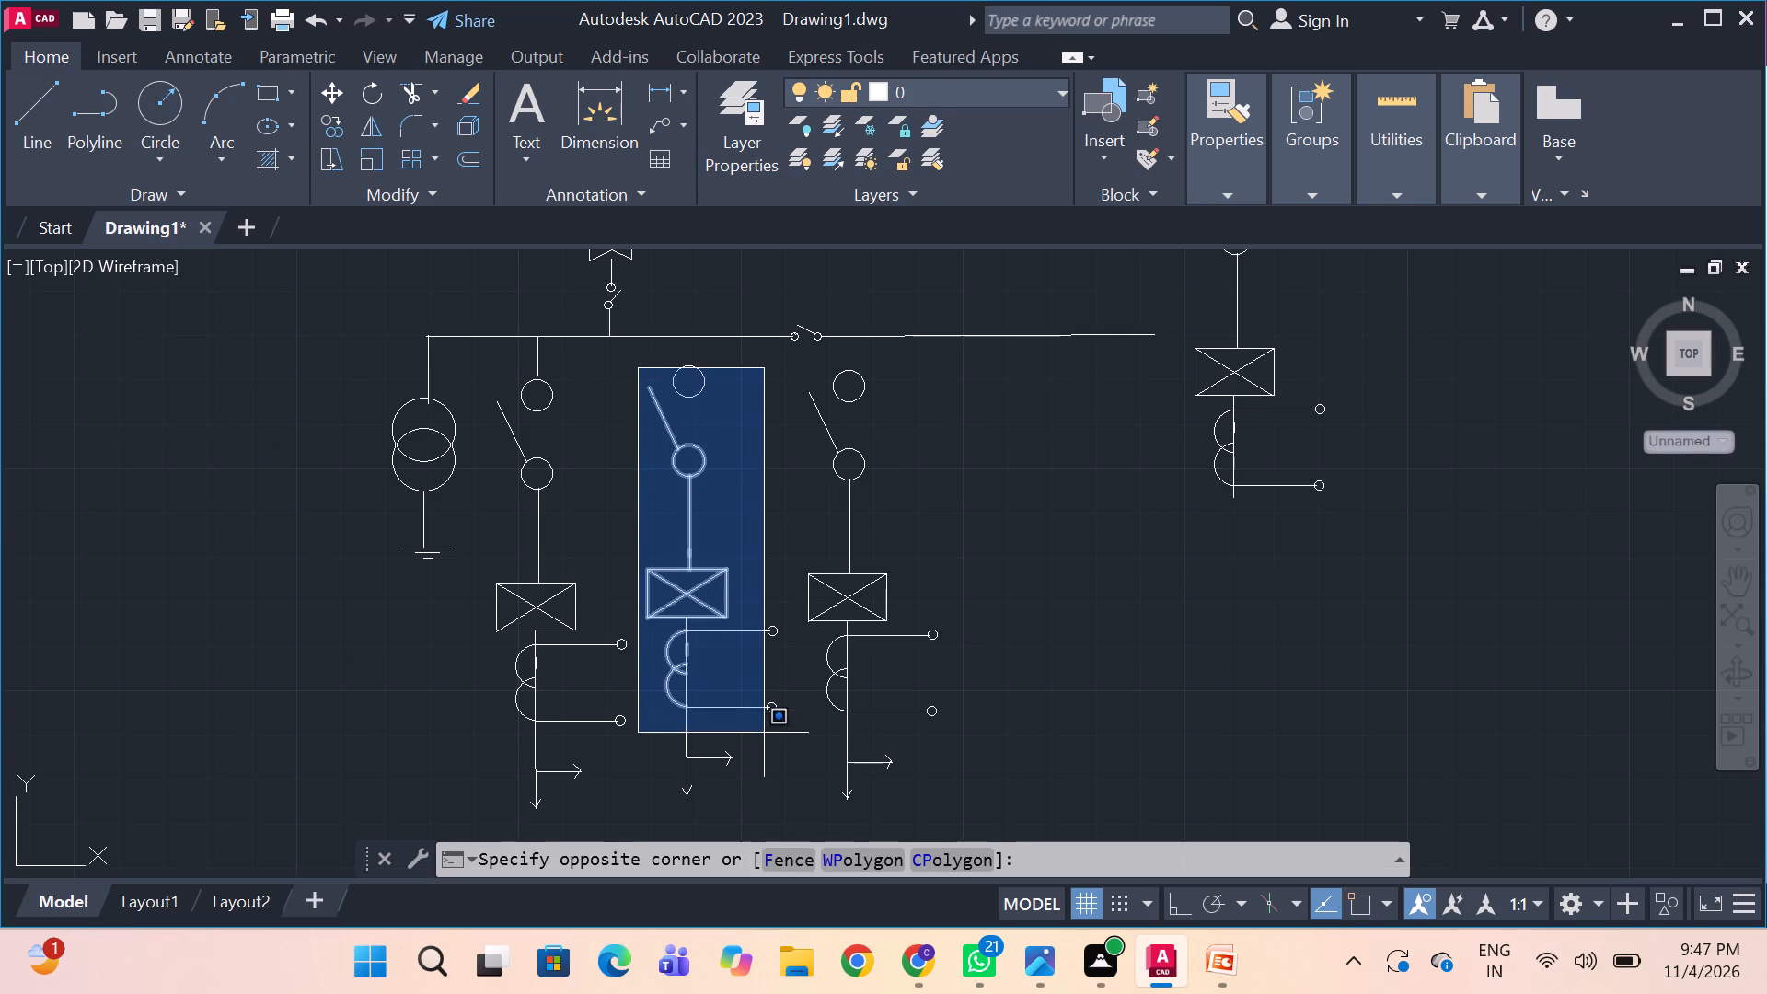
left_click(781, 817)
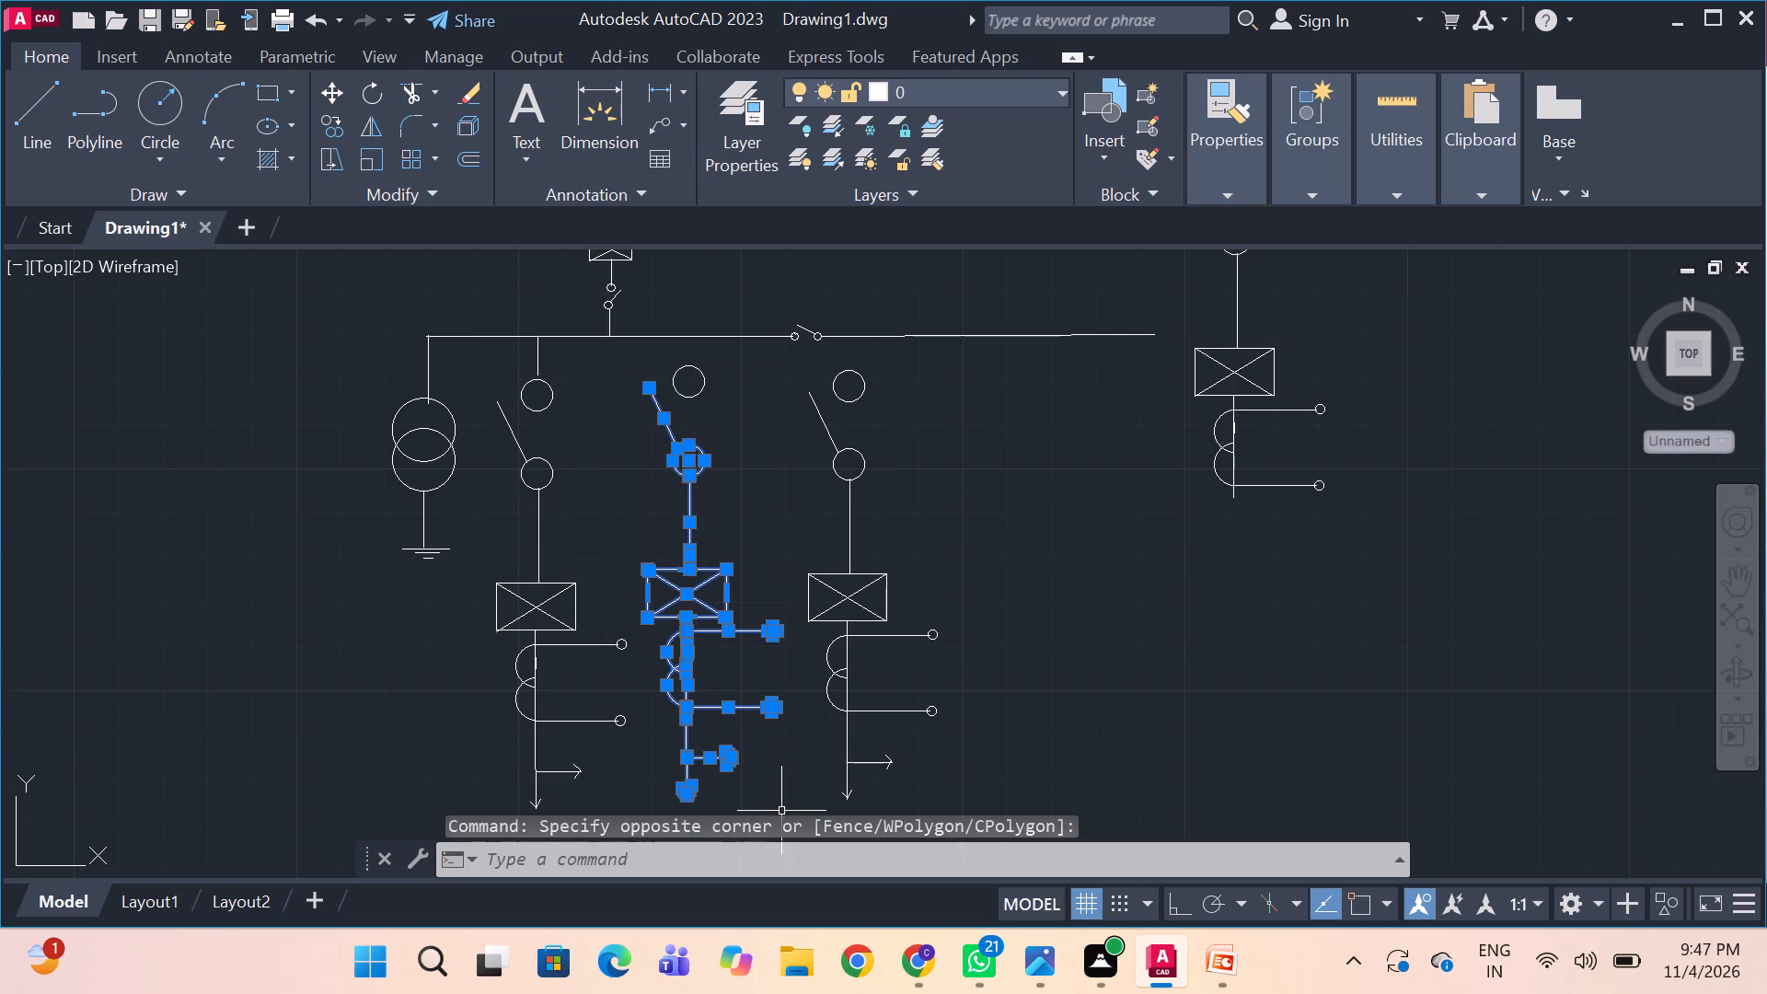
key("space")
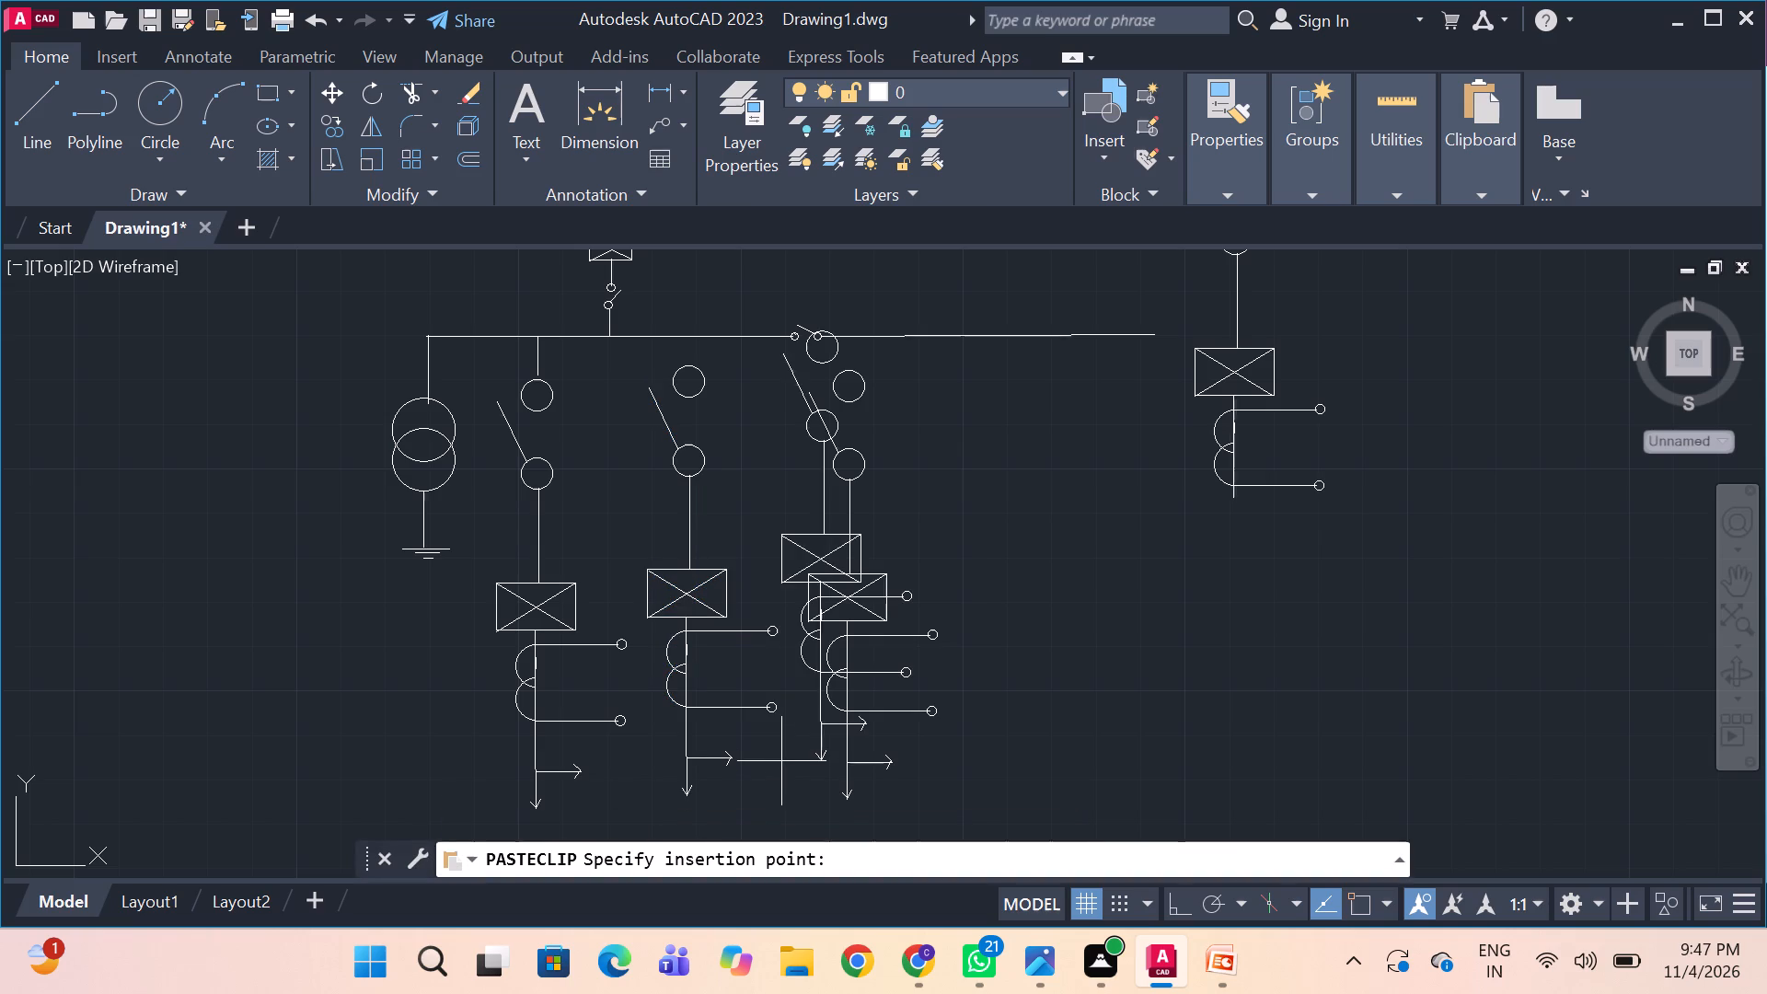
left_click(980, 799)
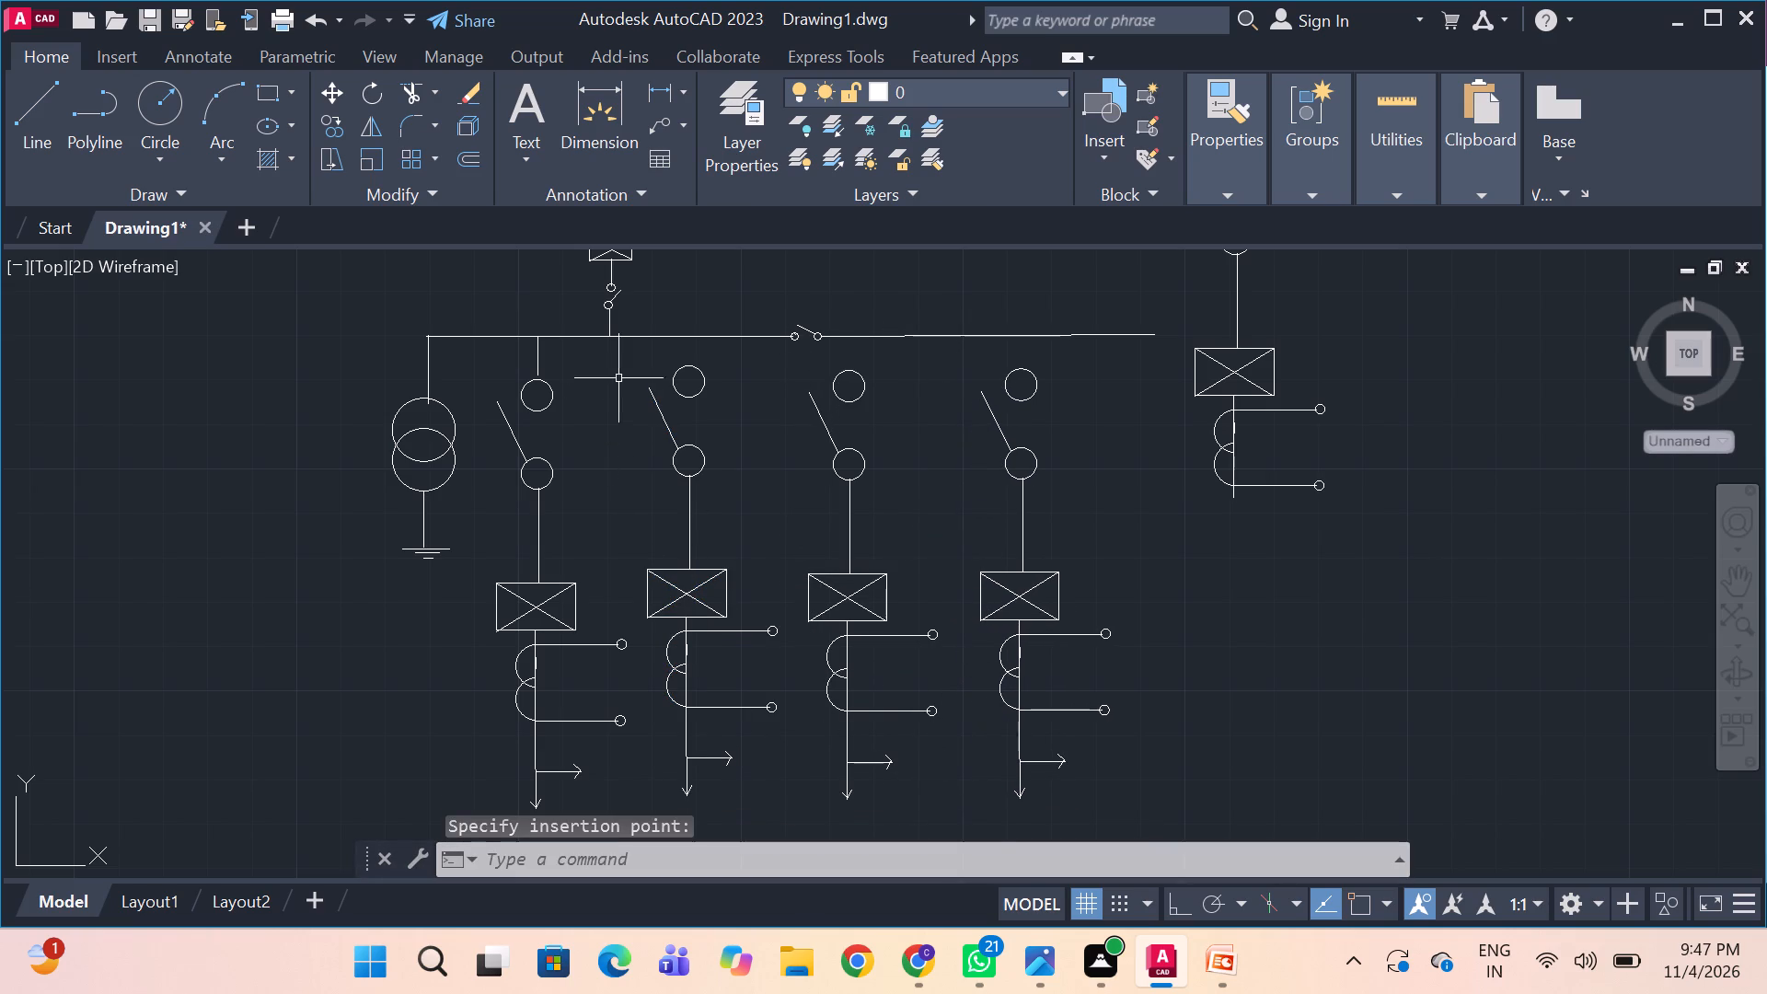
Move the whole second 11KV feeder, including its upper isolator circle and the outgoing arrows at its lower end.
left_click(636, 357)
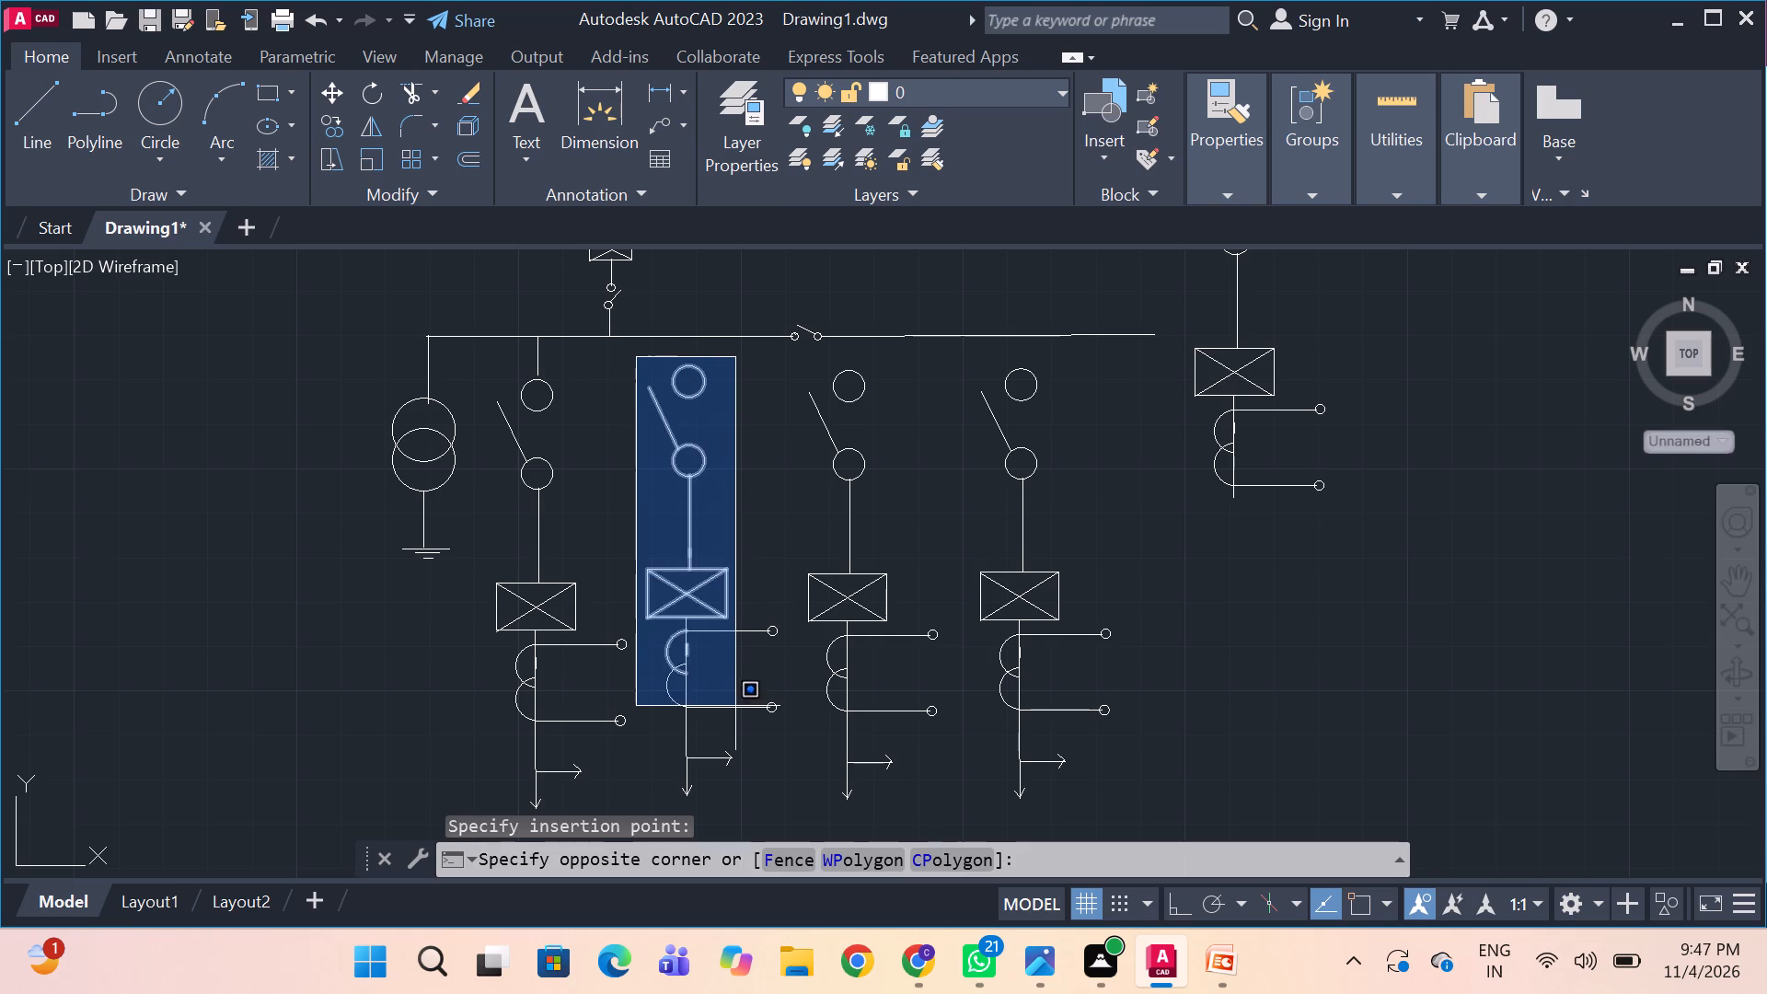
left_click(786, 811)
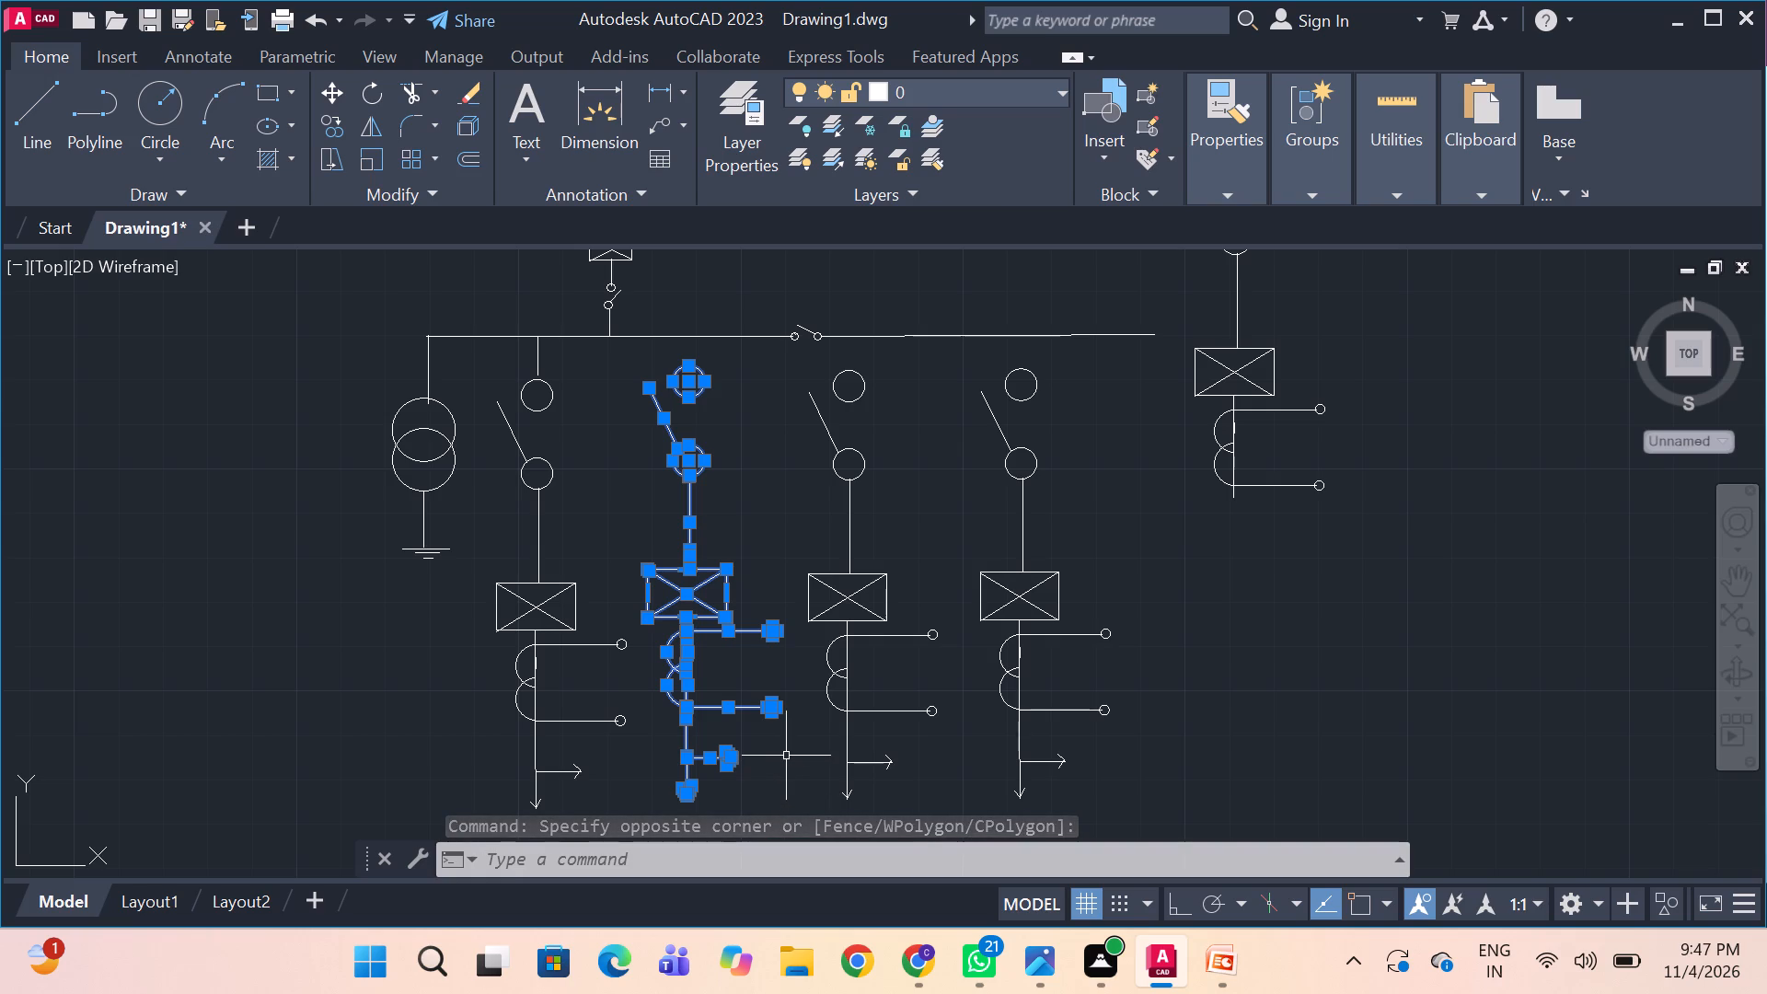
key("m")
key("space")
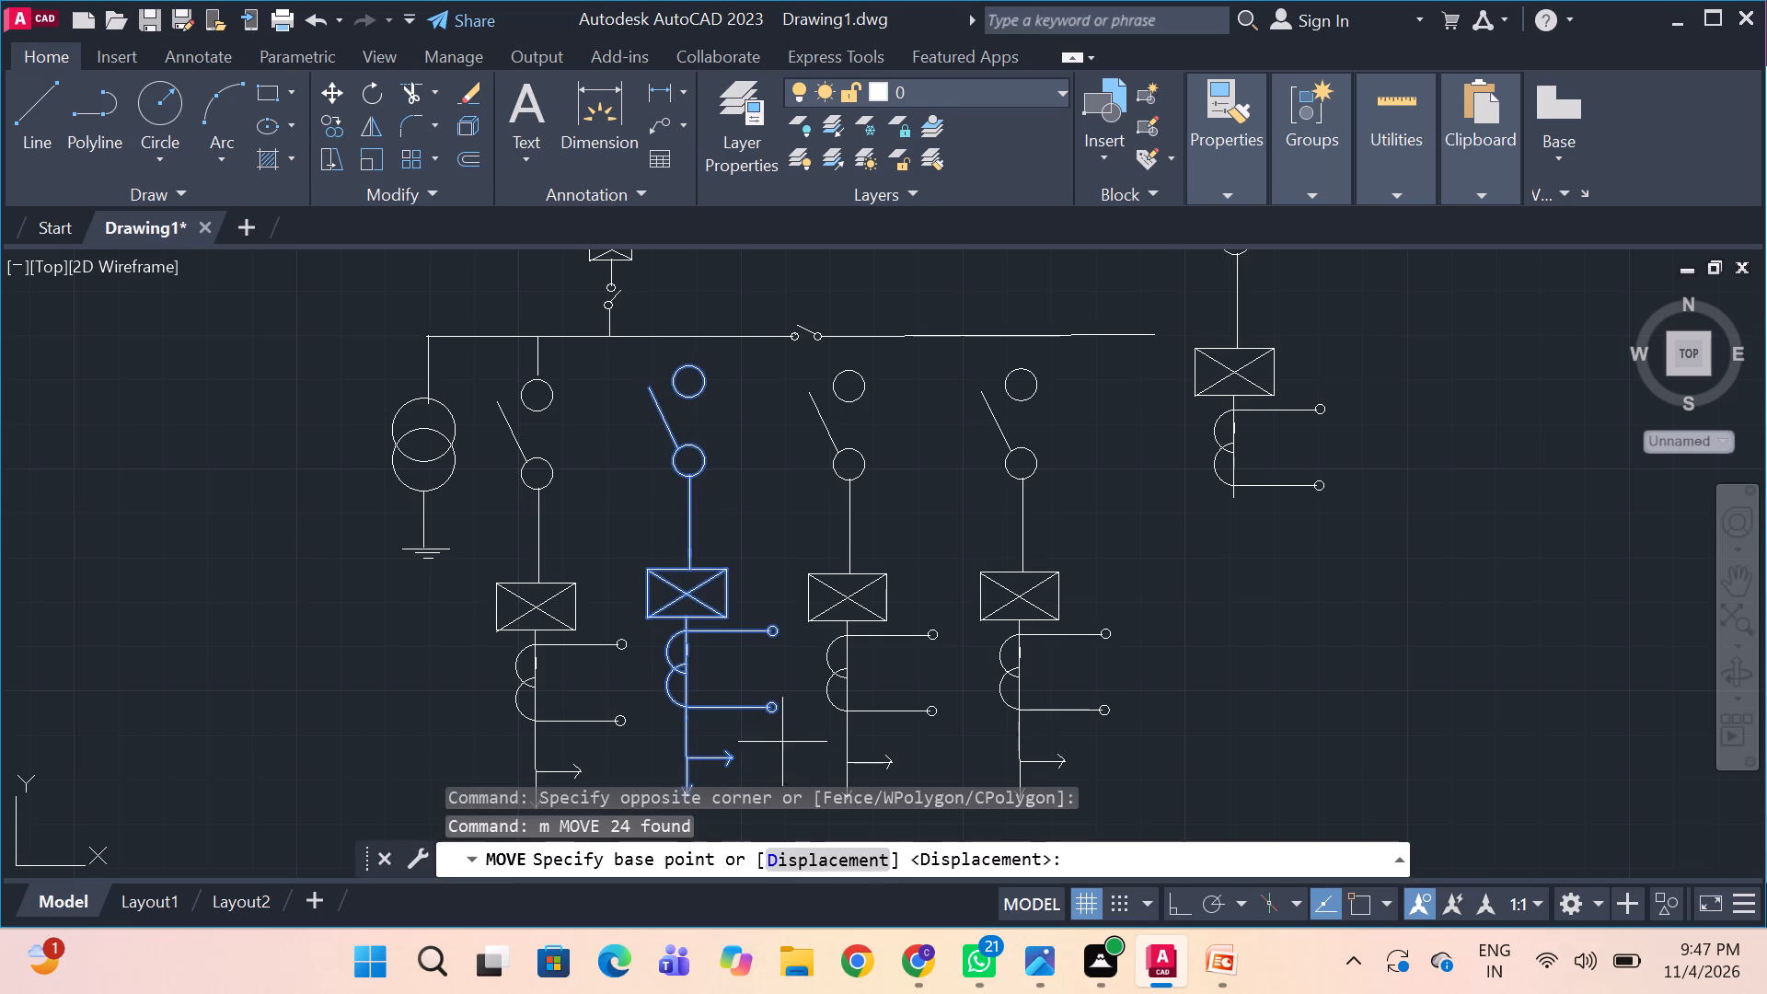
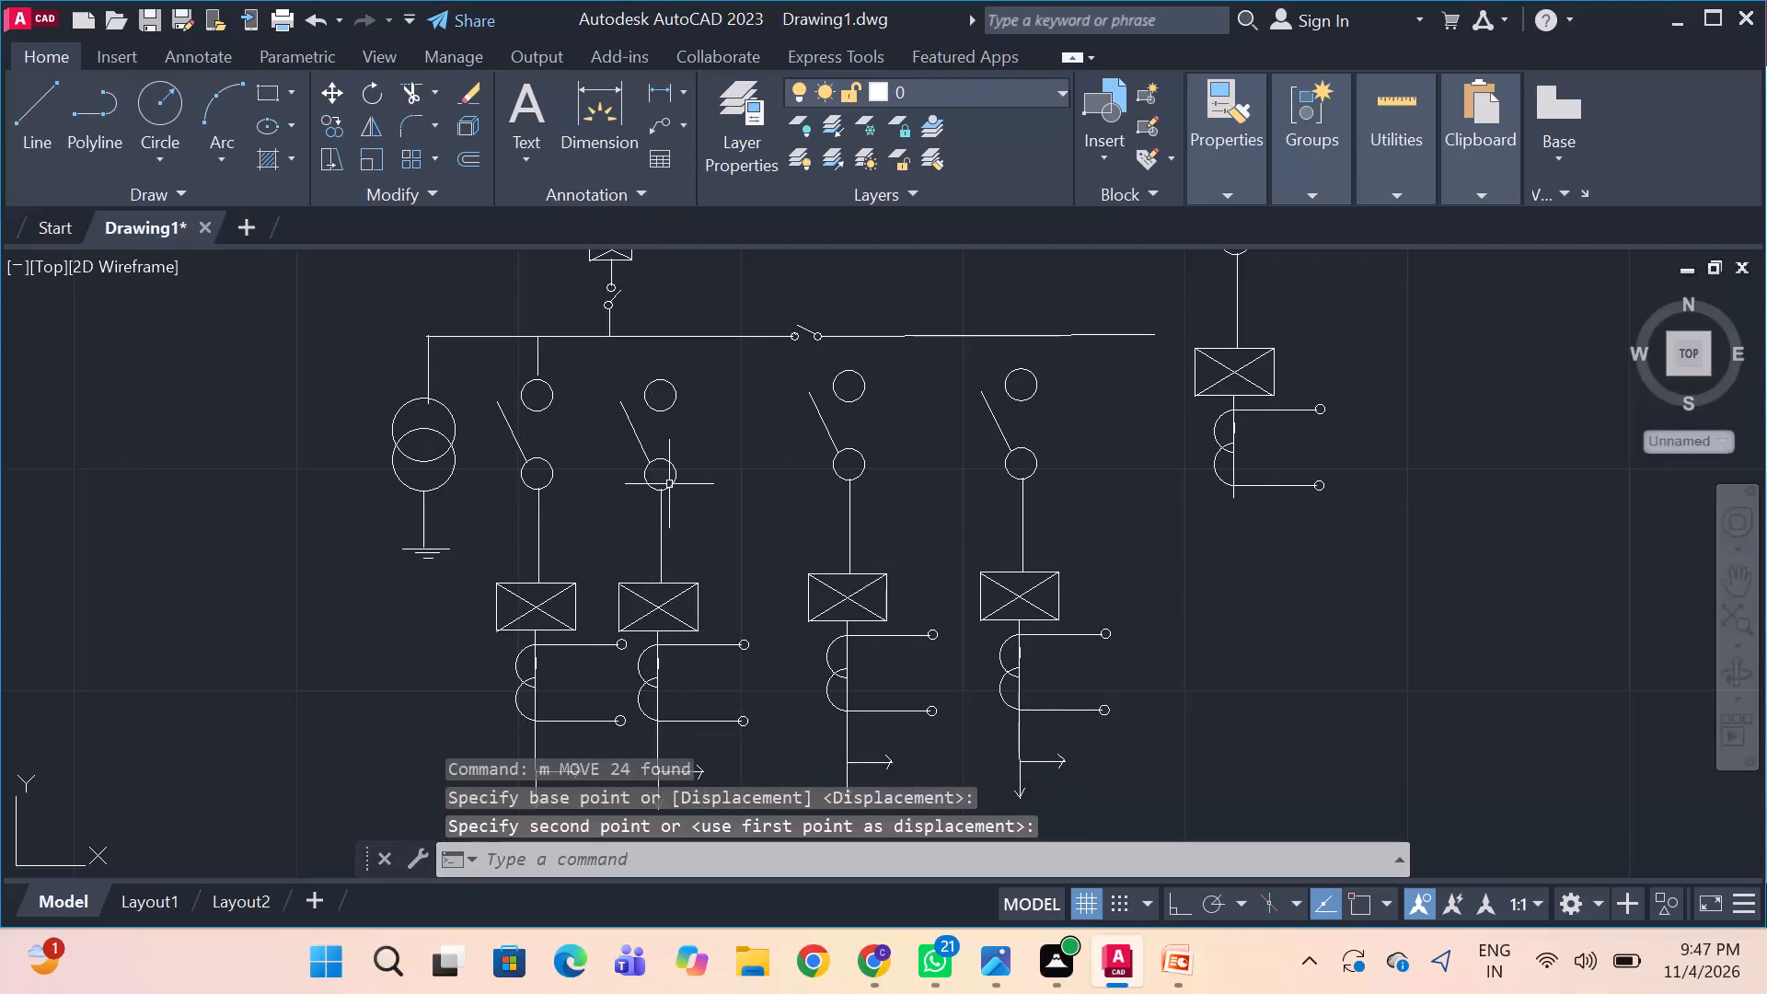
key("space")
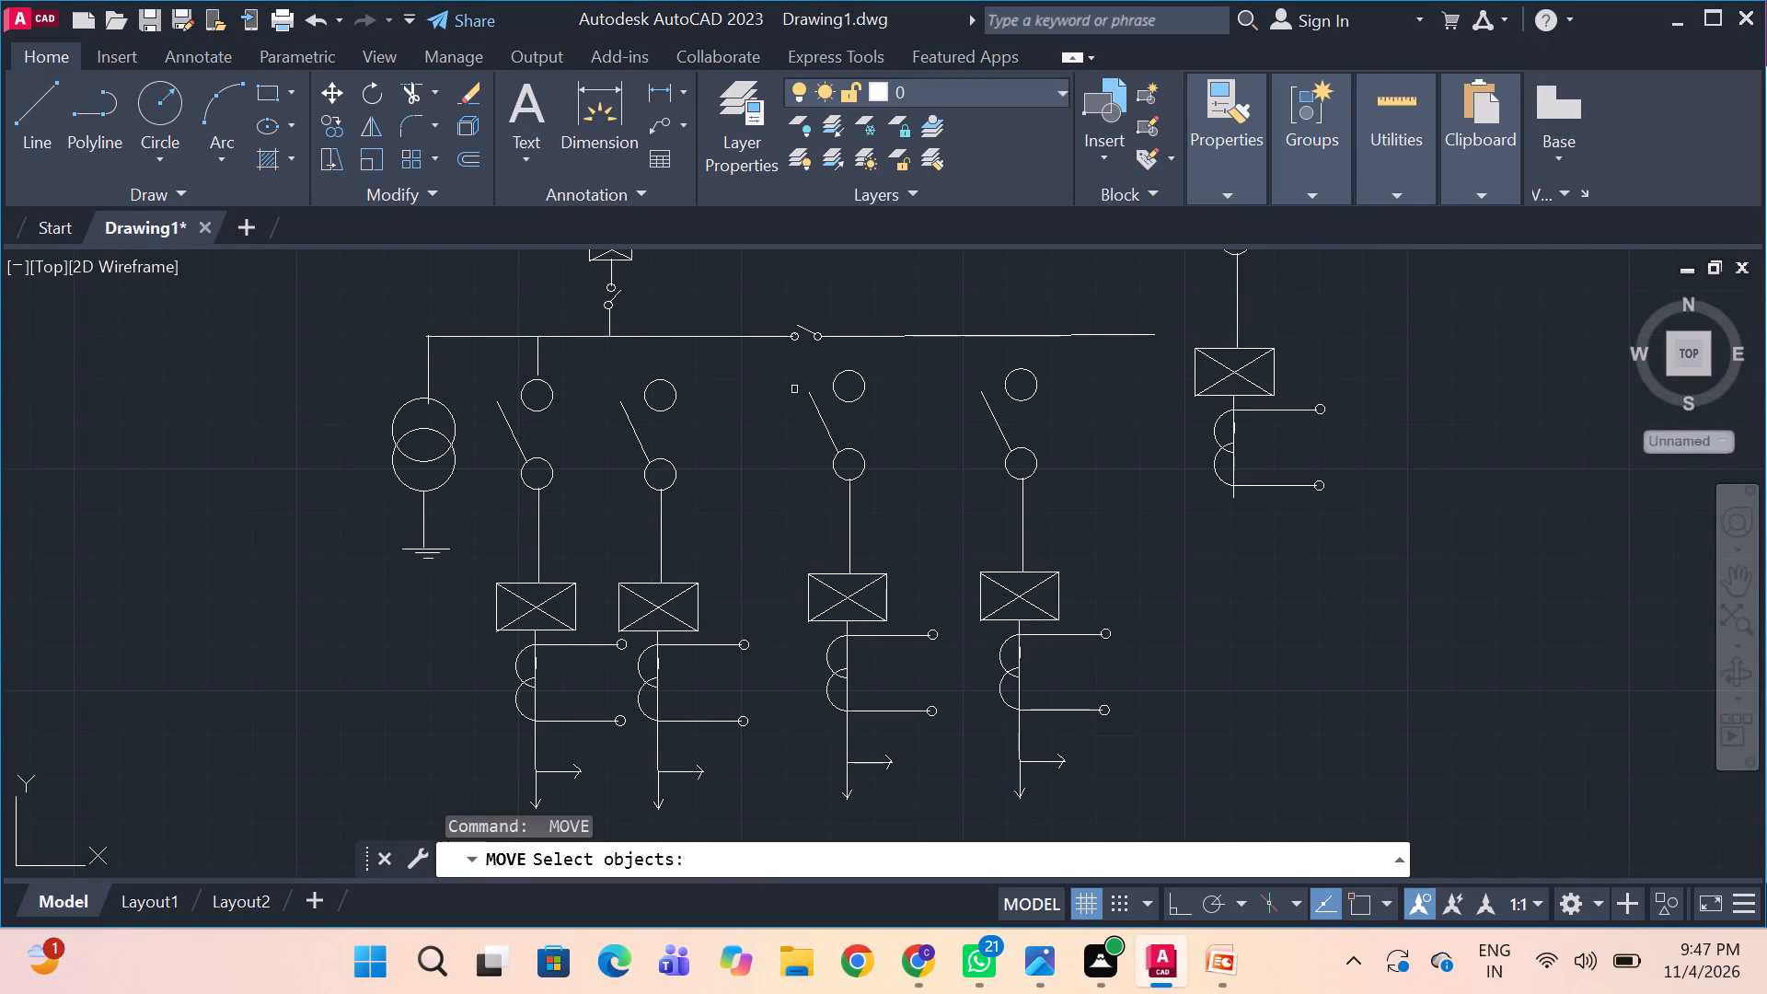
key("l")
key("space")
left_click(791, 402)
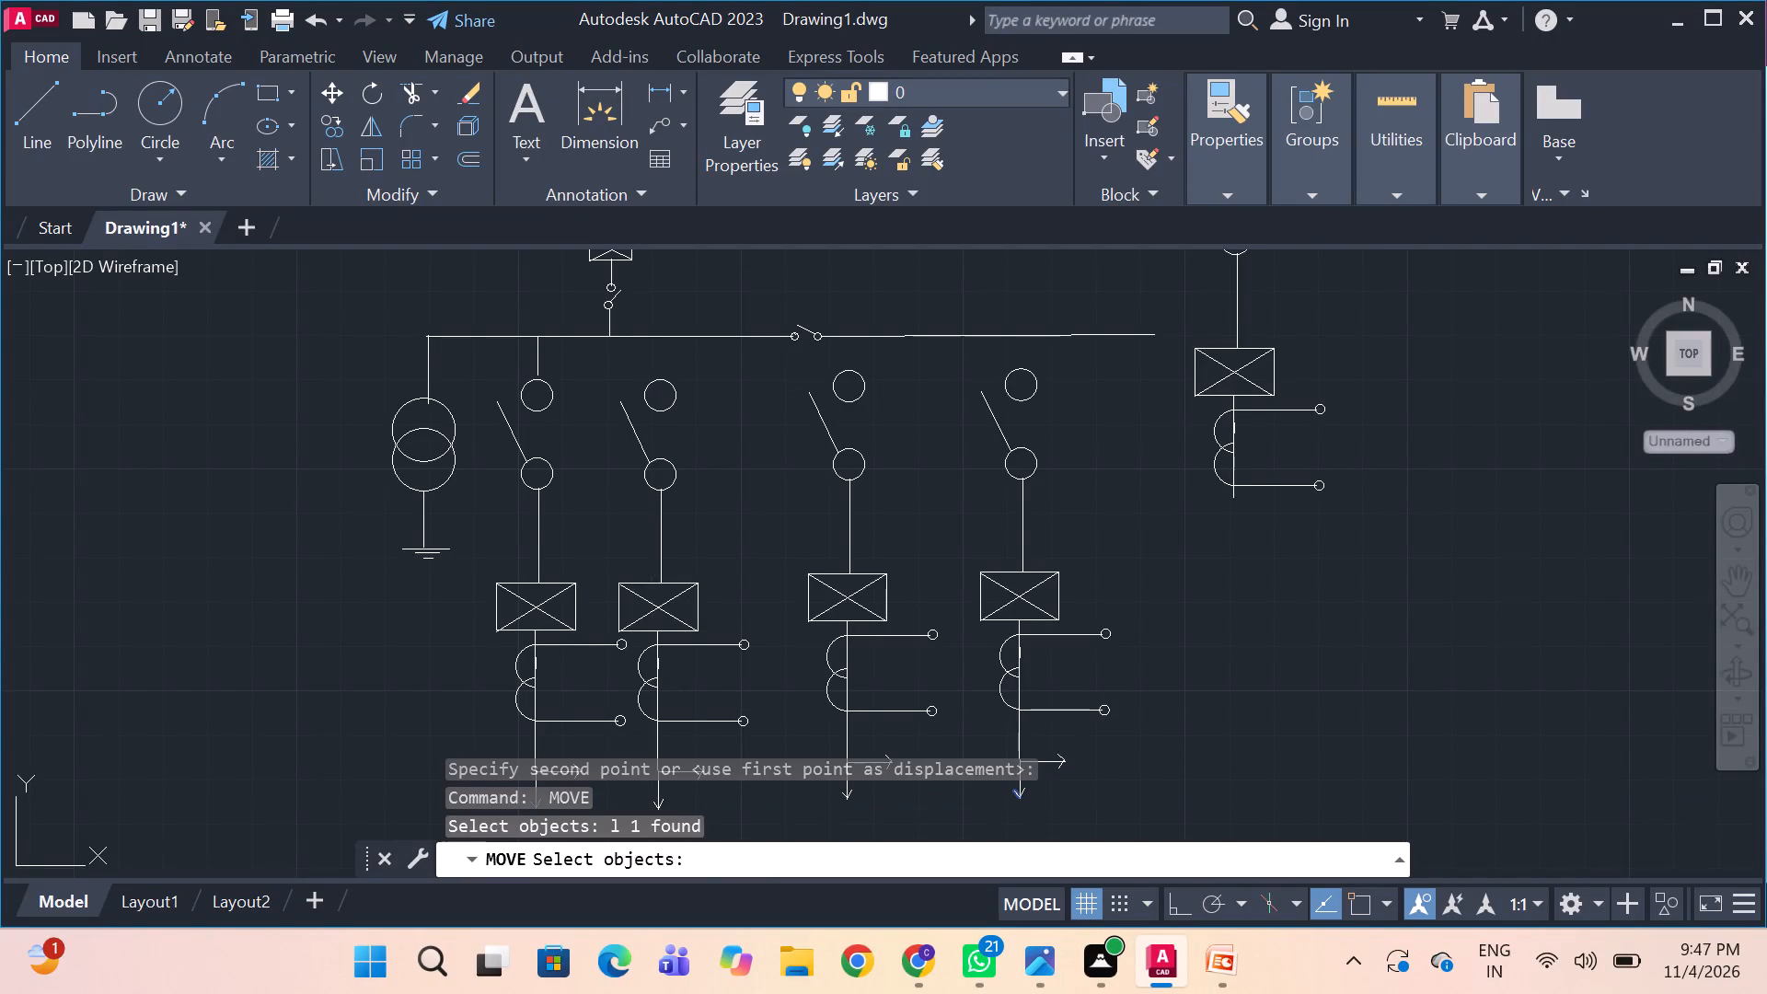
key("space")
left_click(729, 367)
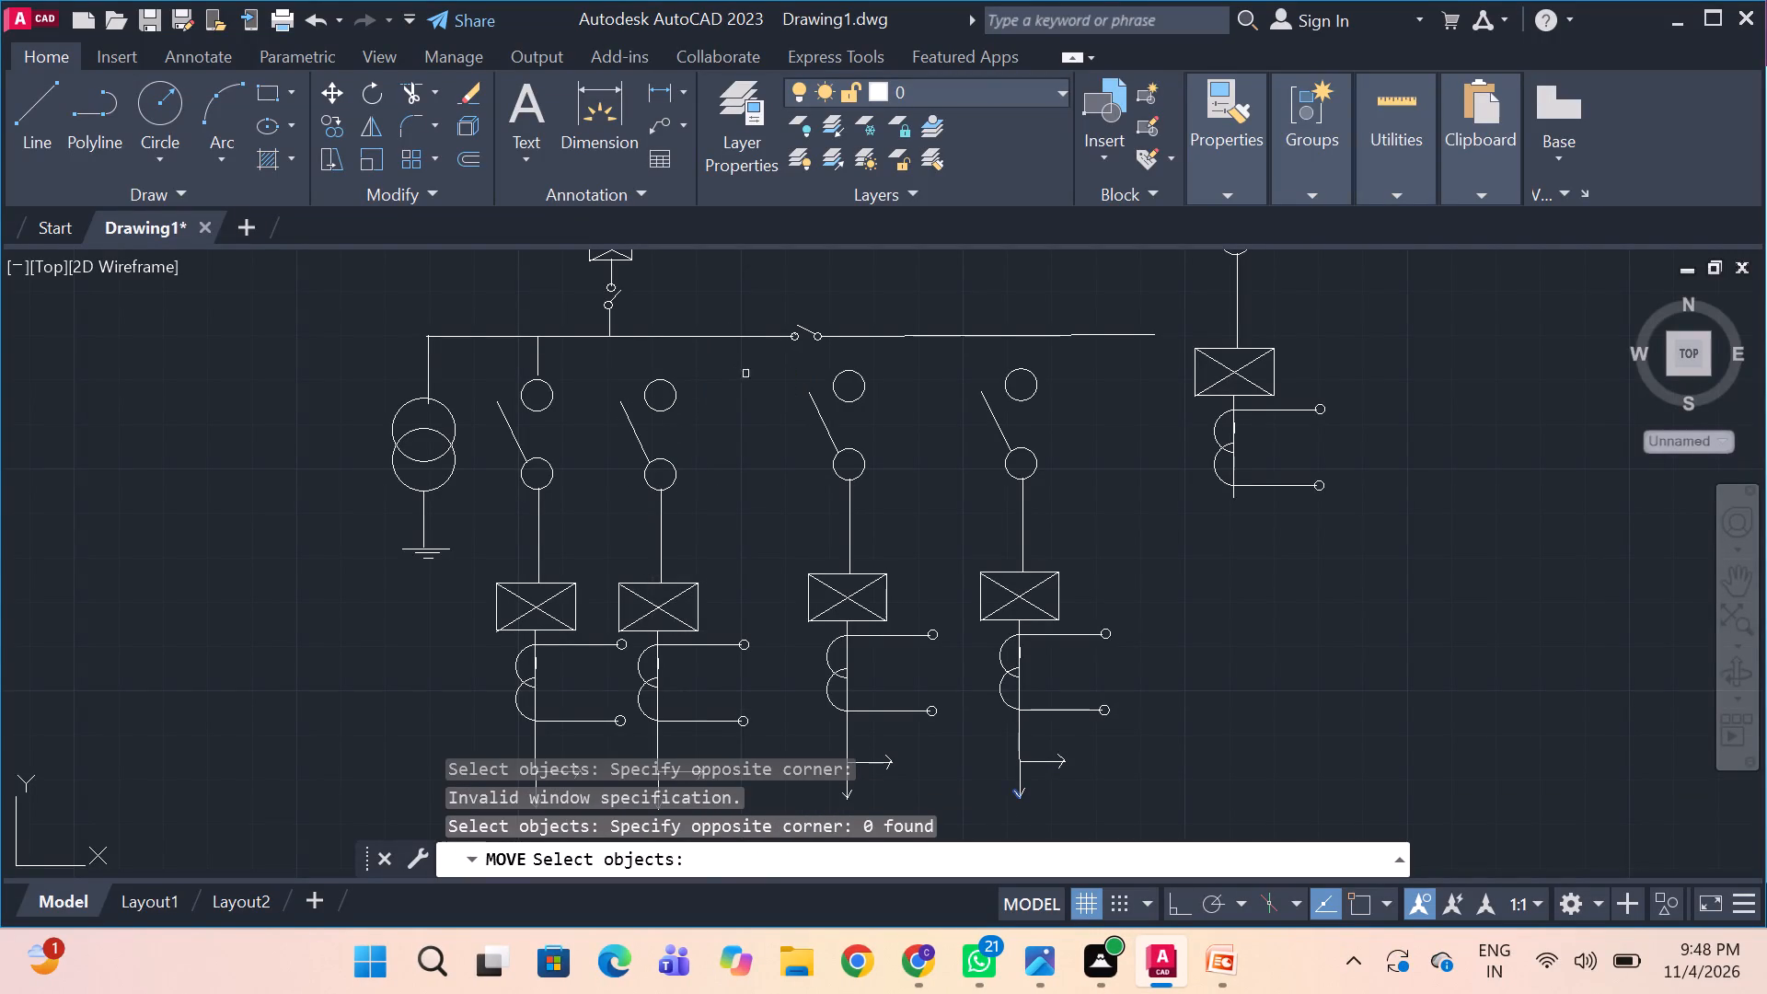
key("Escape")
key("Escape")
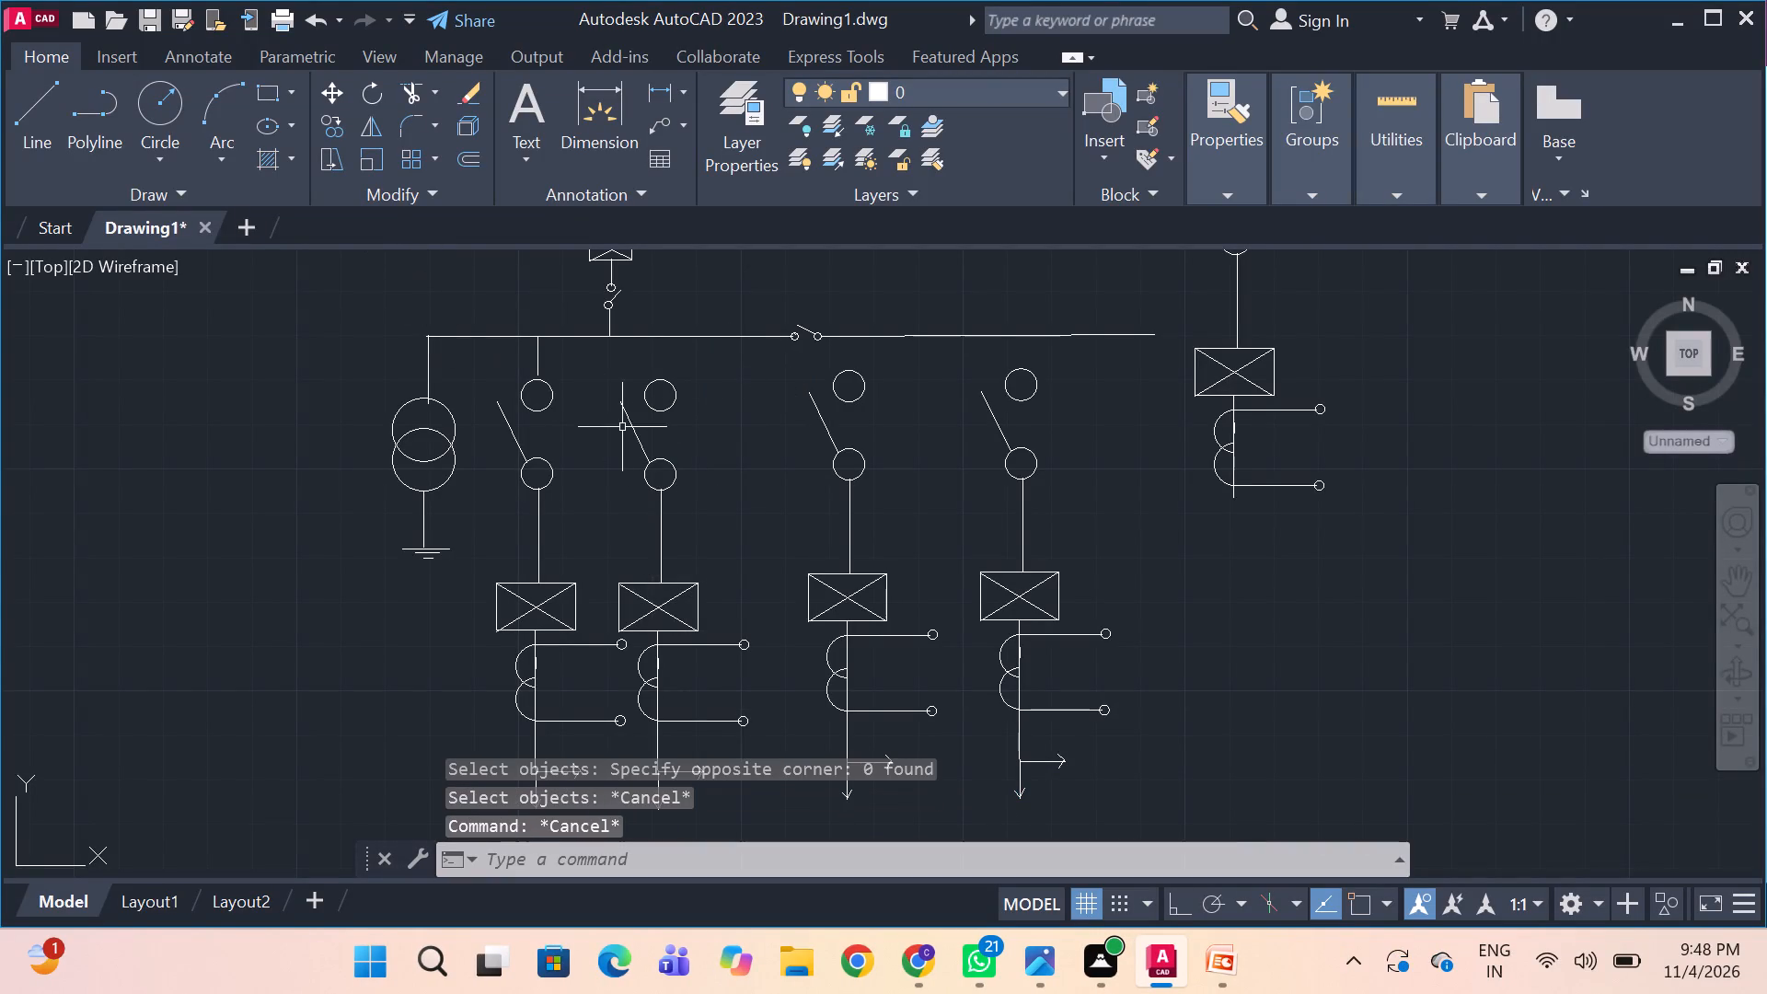
Draw a short line from the top of the second 11KV feeder's upper isolator circle up to the bus.
key("l")
key("space")
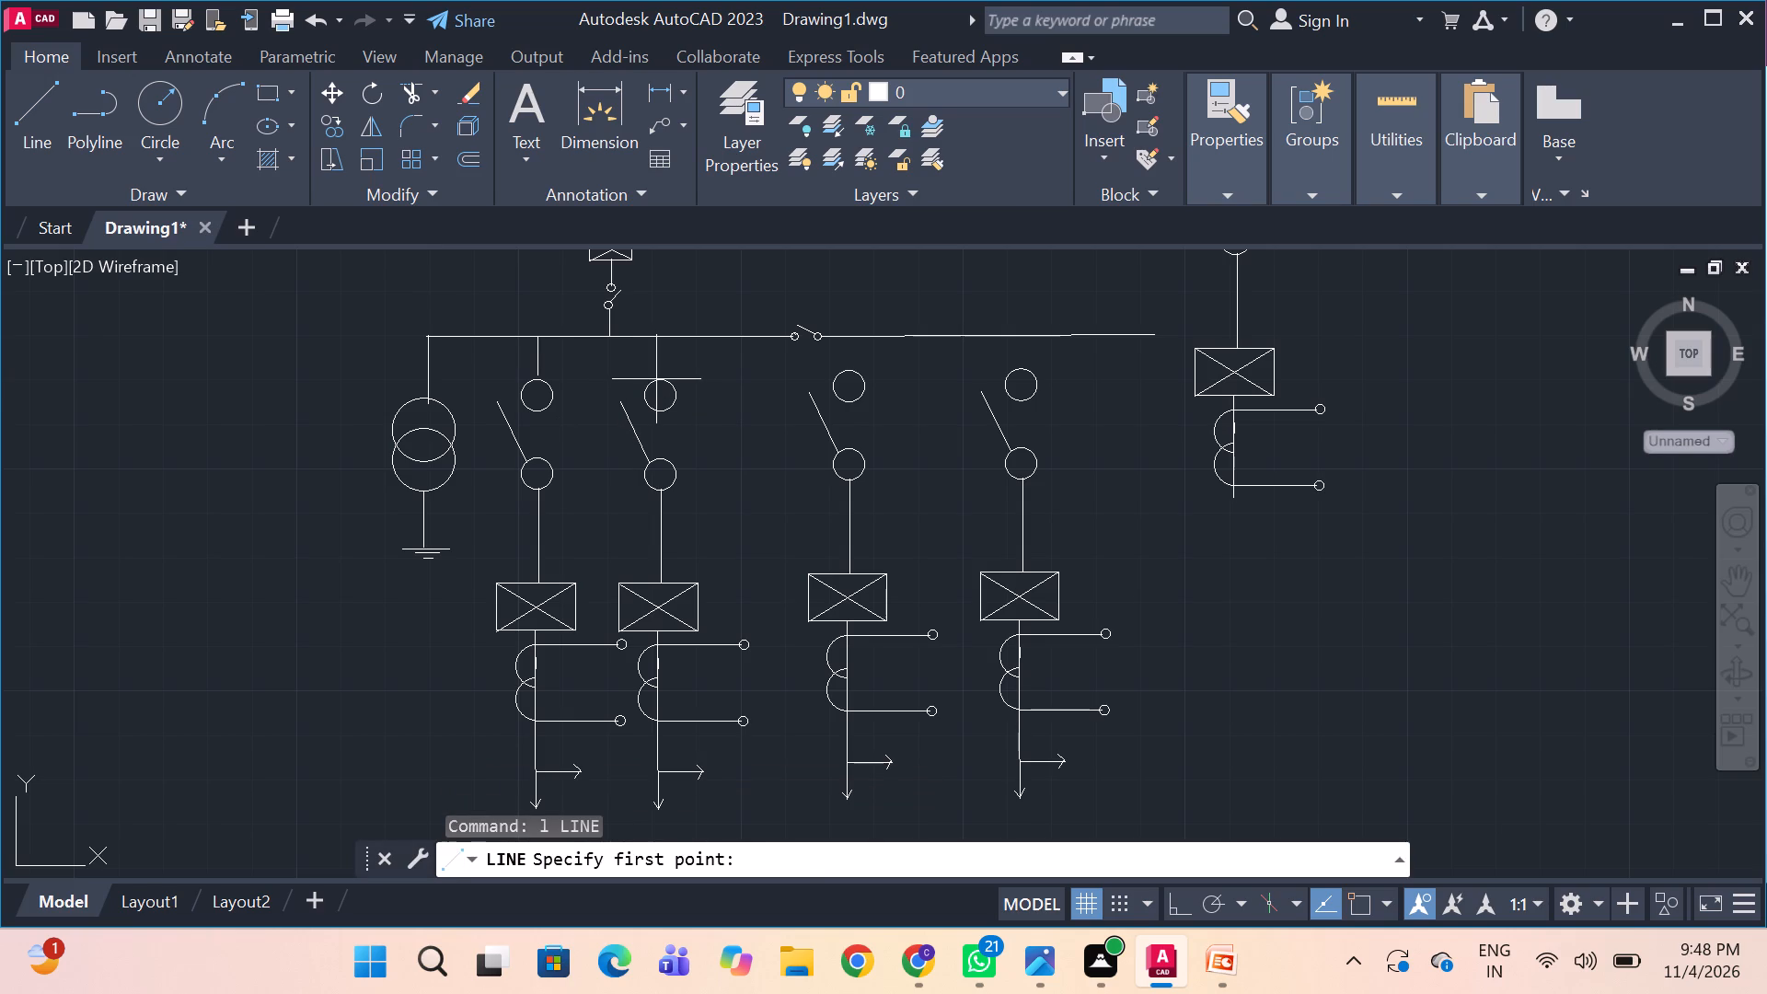
left_click_drag(658, 379, 652, 340)
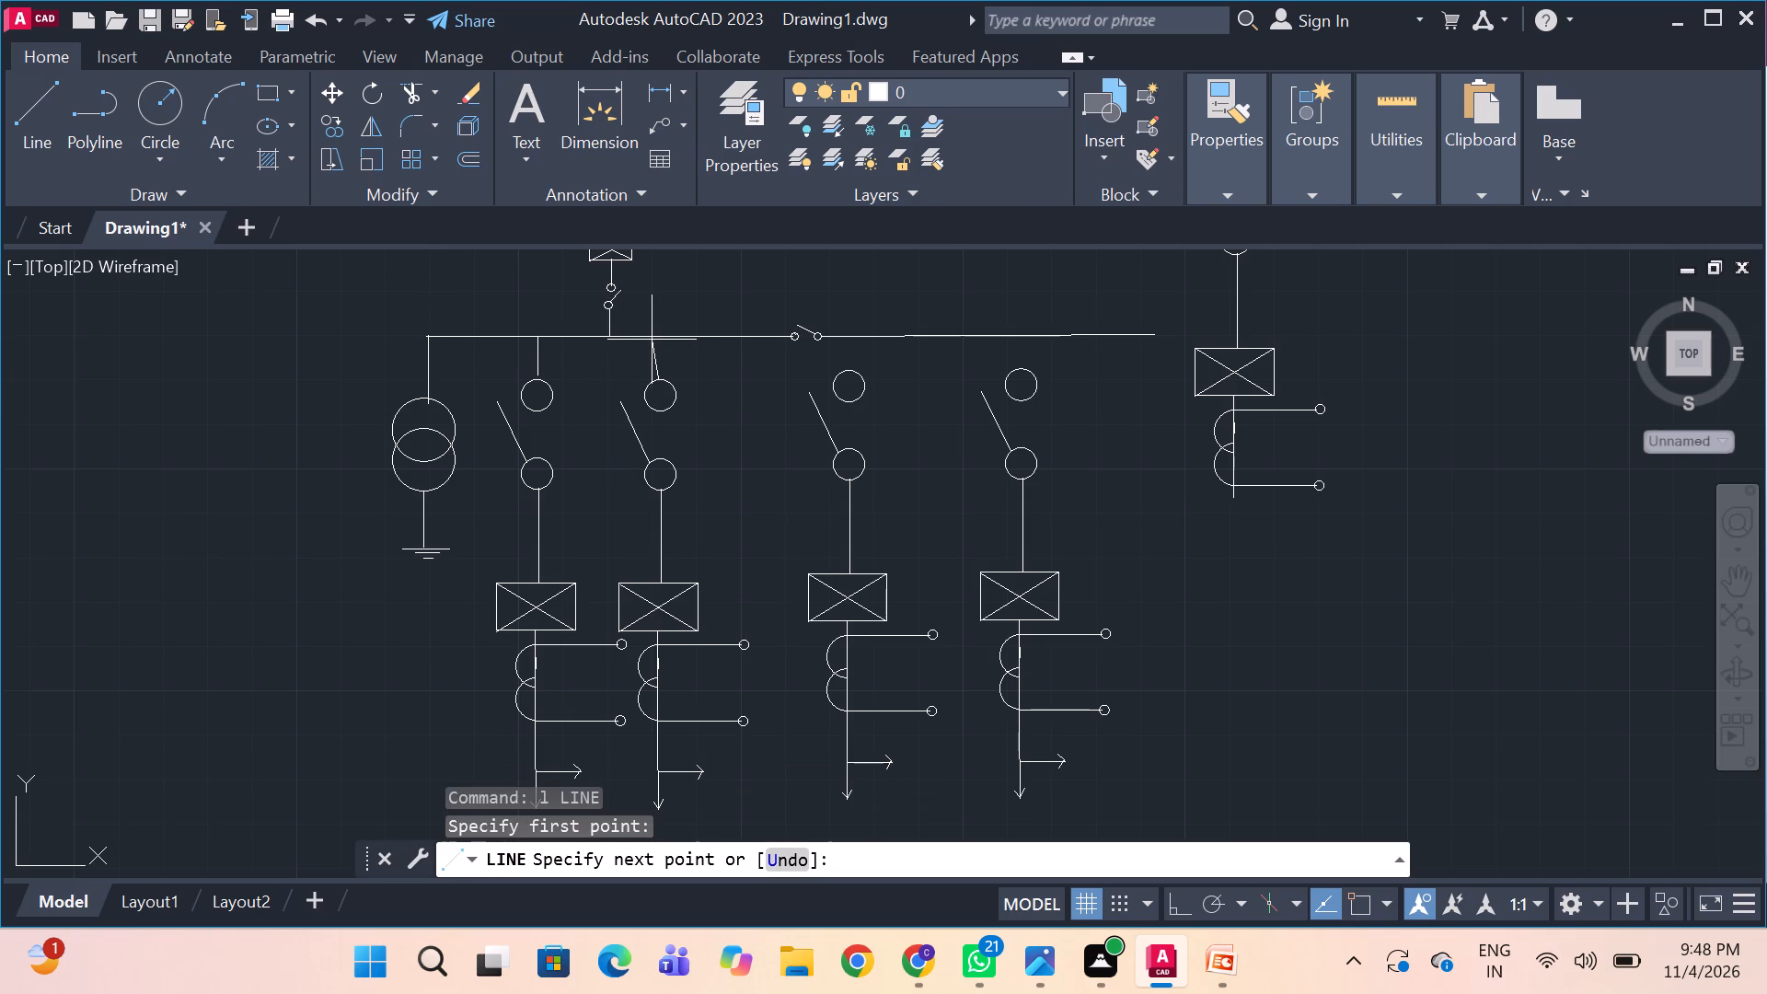
left_click_drag(652, 340, 659, 336)
left_click(659, 337)
key("space")
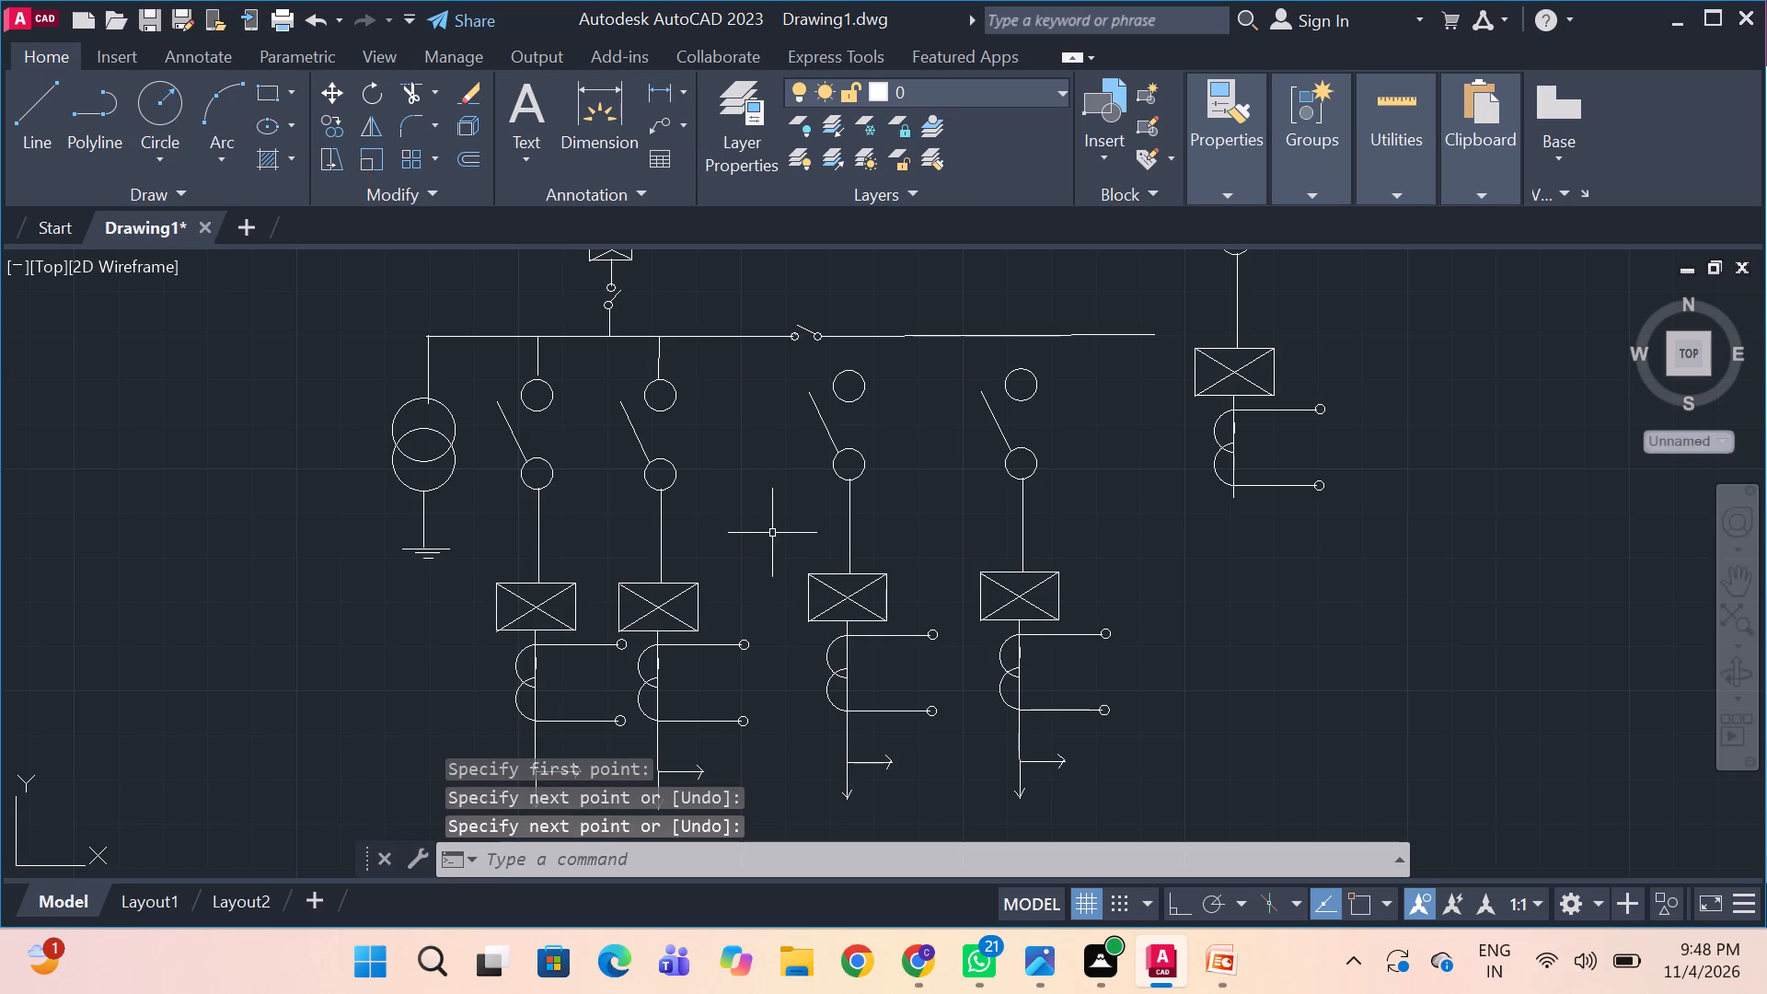
Move the whole third 11KV feeder closer to the second one, level with it and just before the bus switch.
key("alt+Tab")
key("alt+Tab")
scroll(869, 636, "down", 1)
scroll(814, 547, "up", 1)
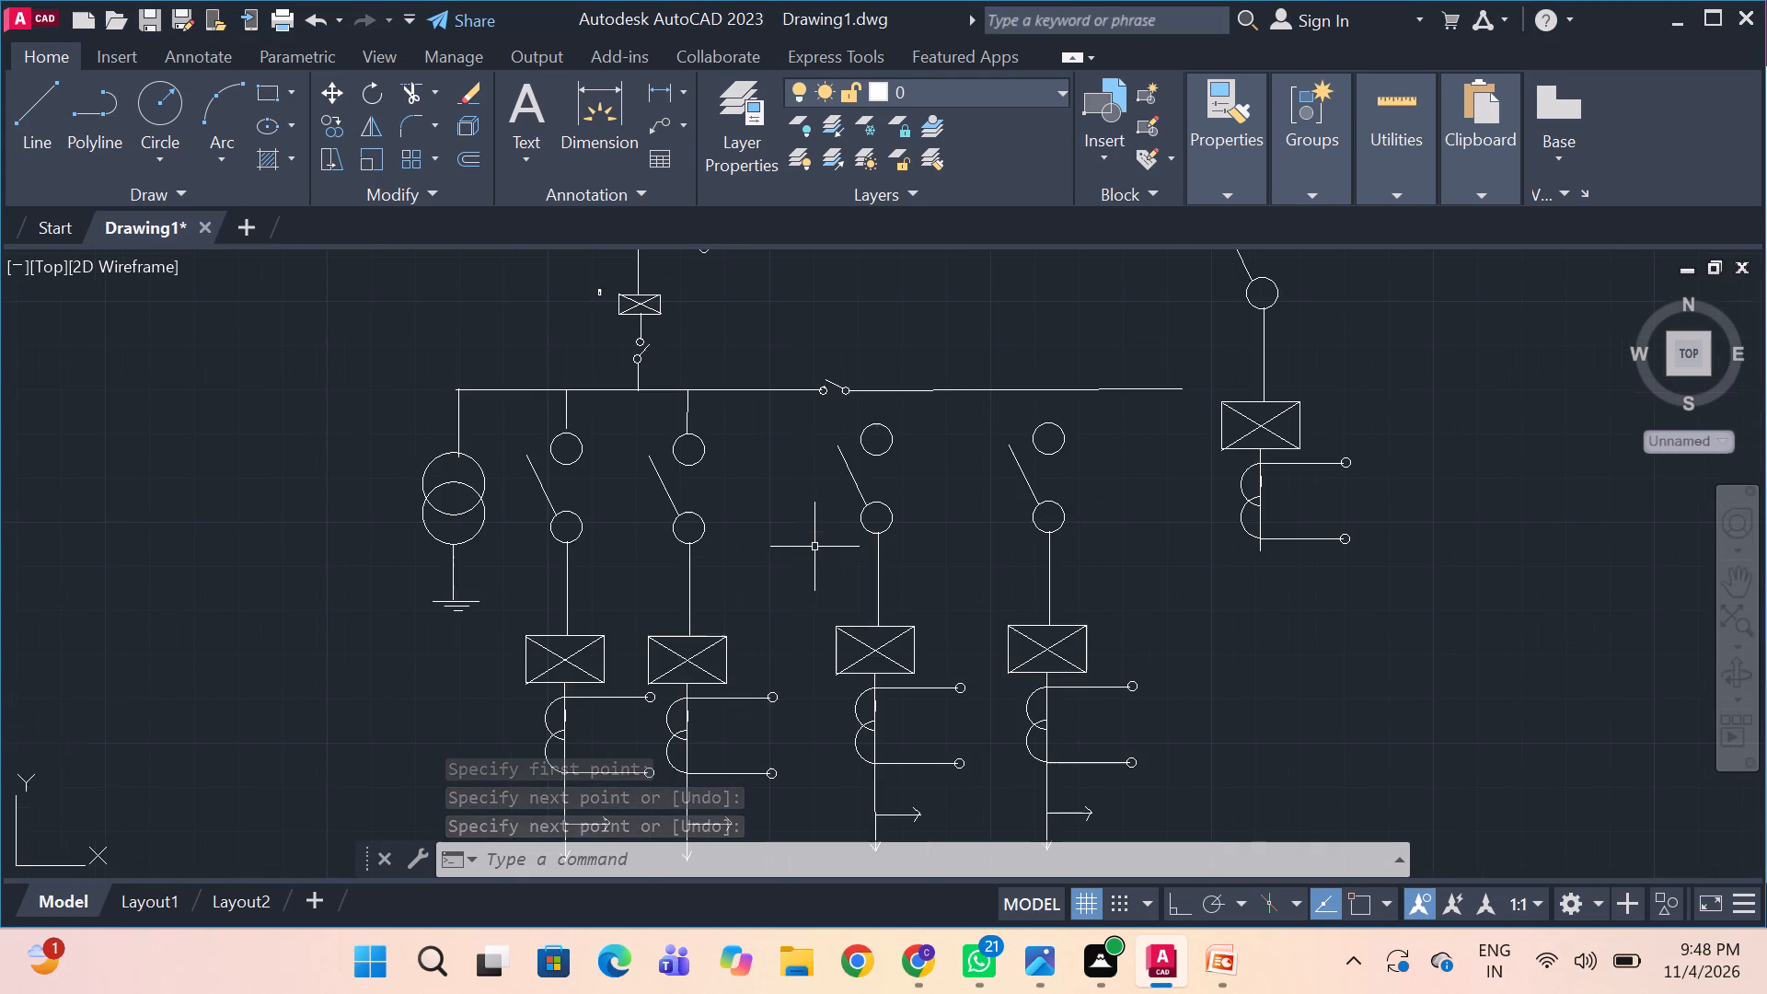
scroll(838, 555, "up", 1)
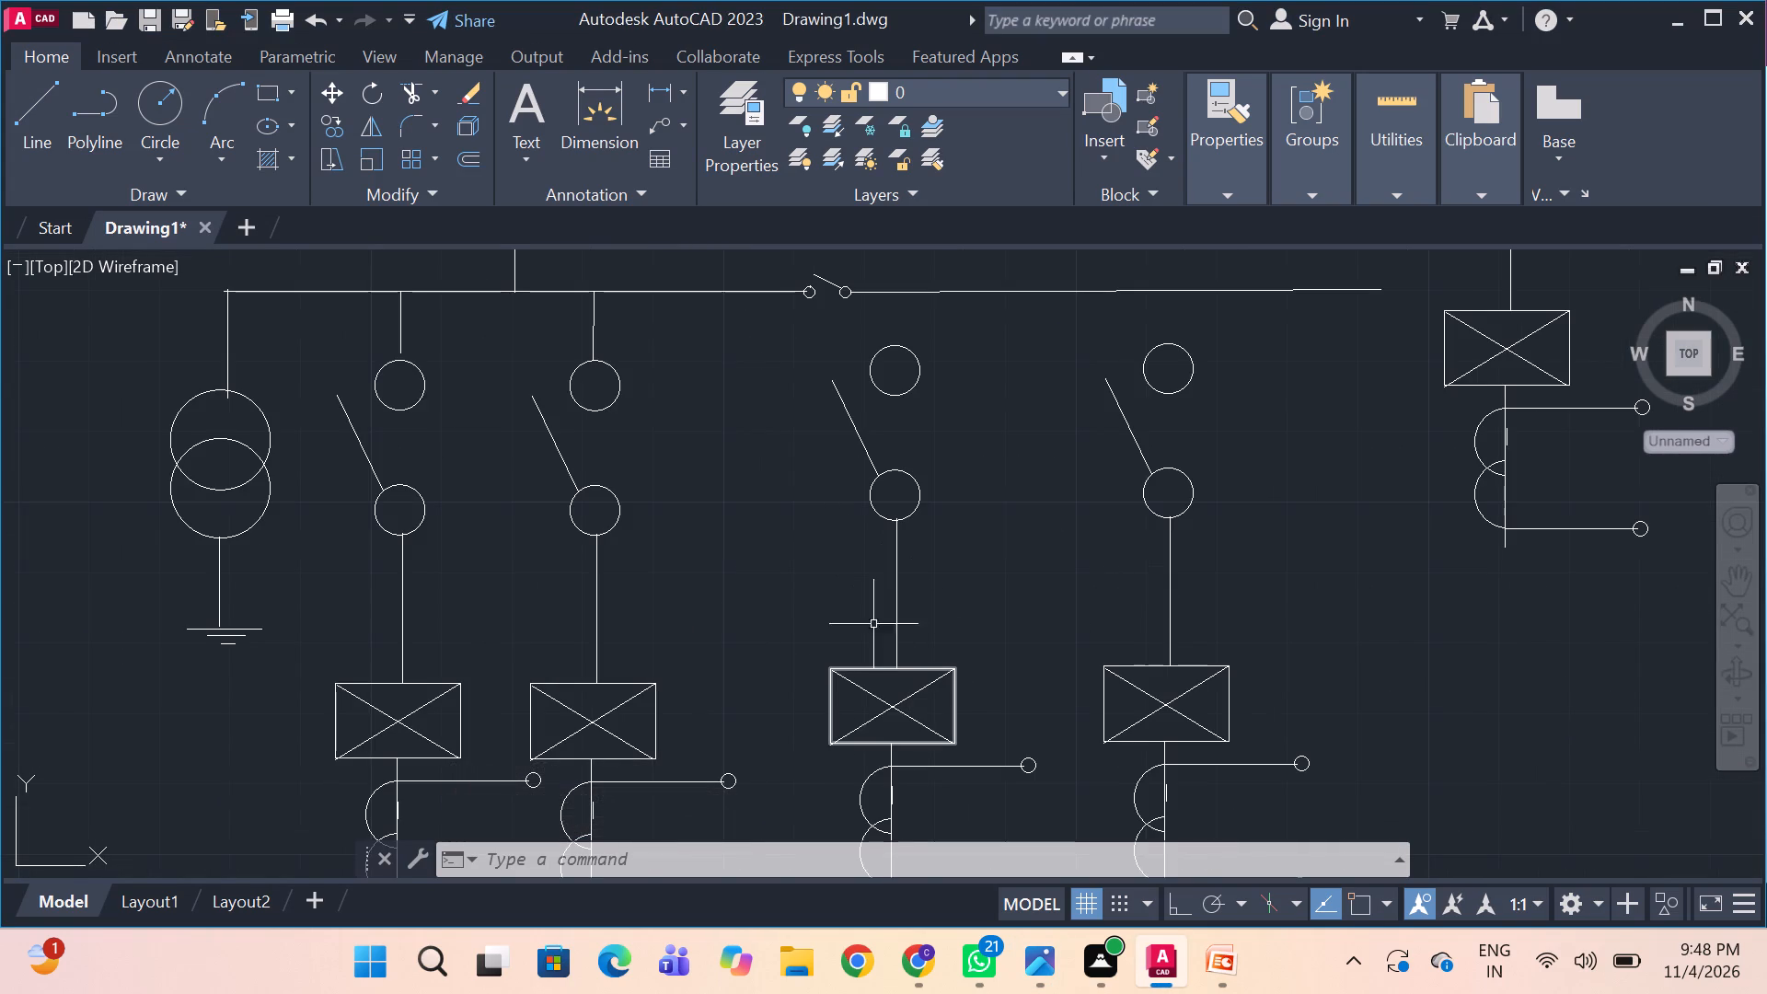
scroll(821, 392, "down", 1)
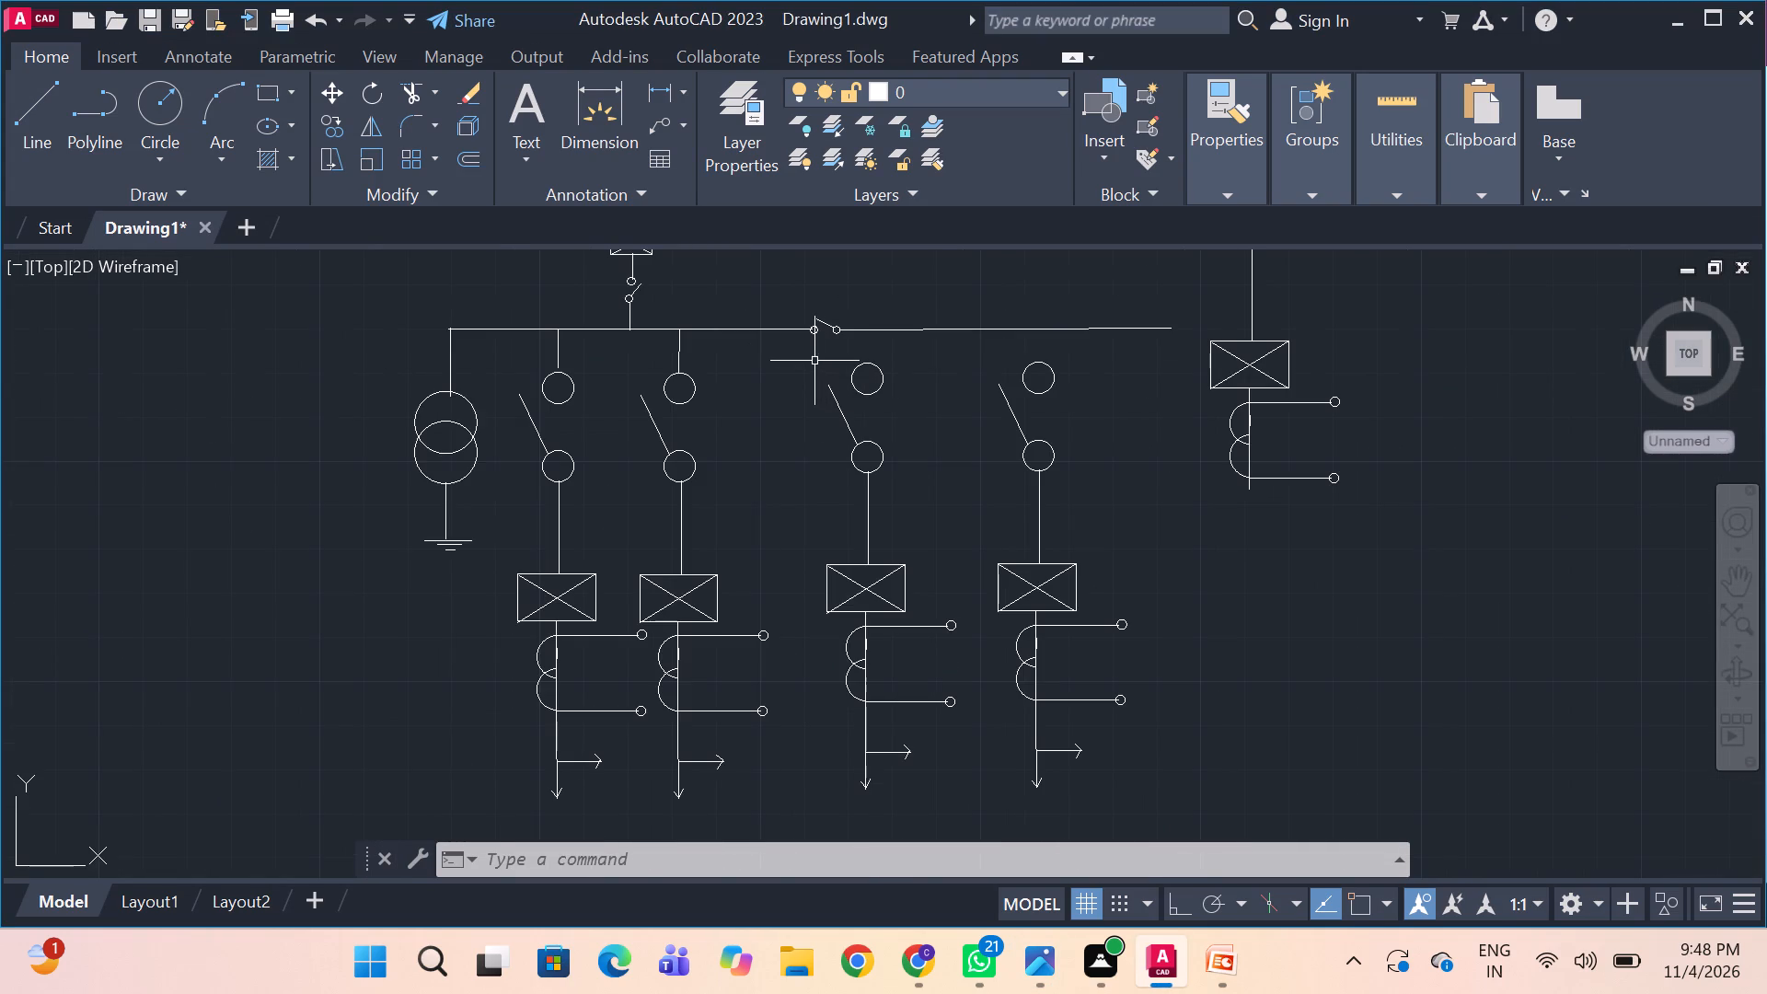
left_click(814, 359)
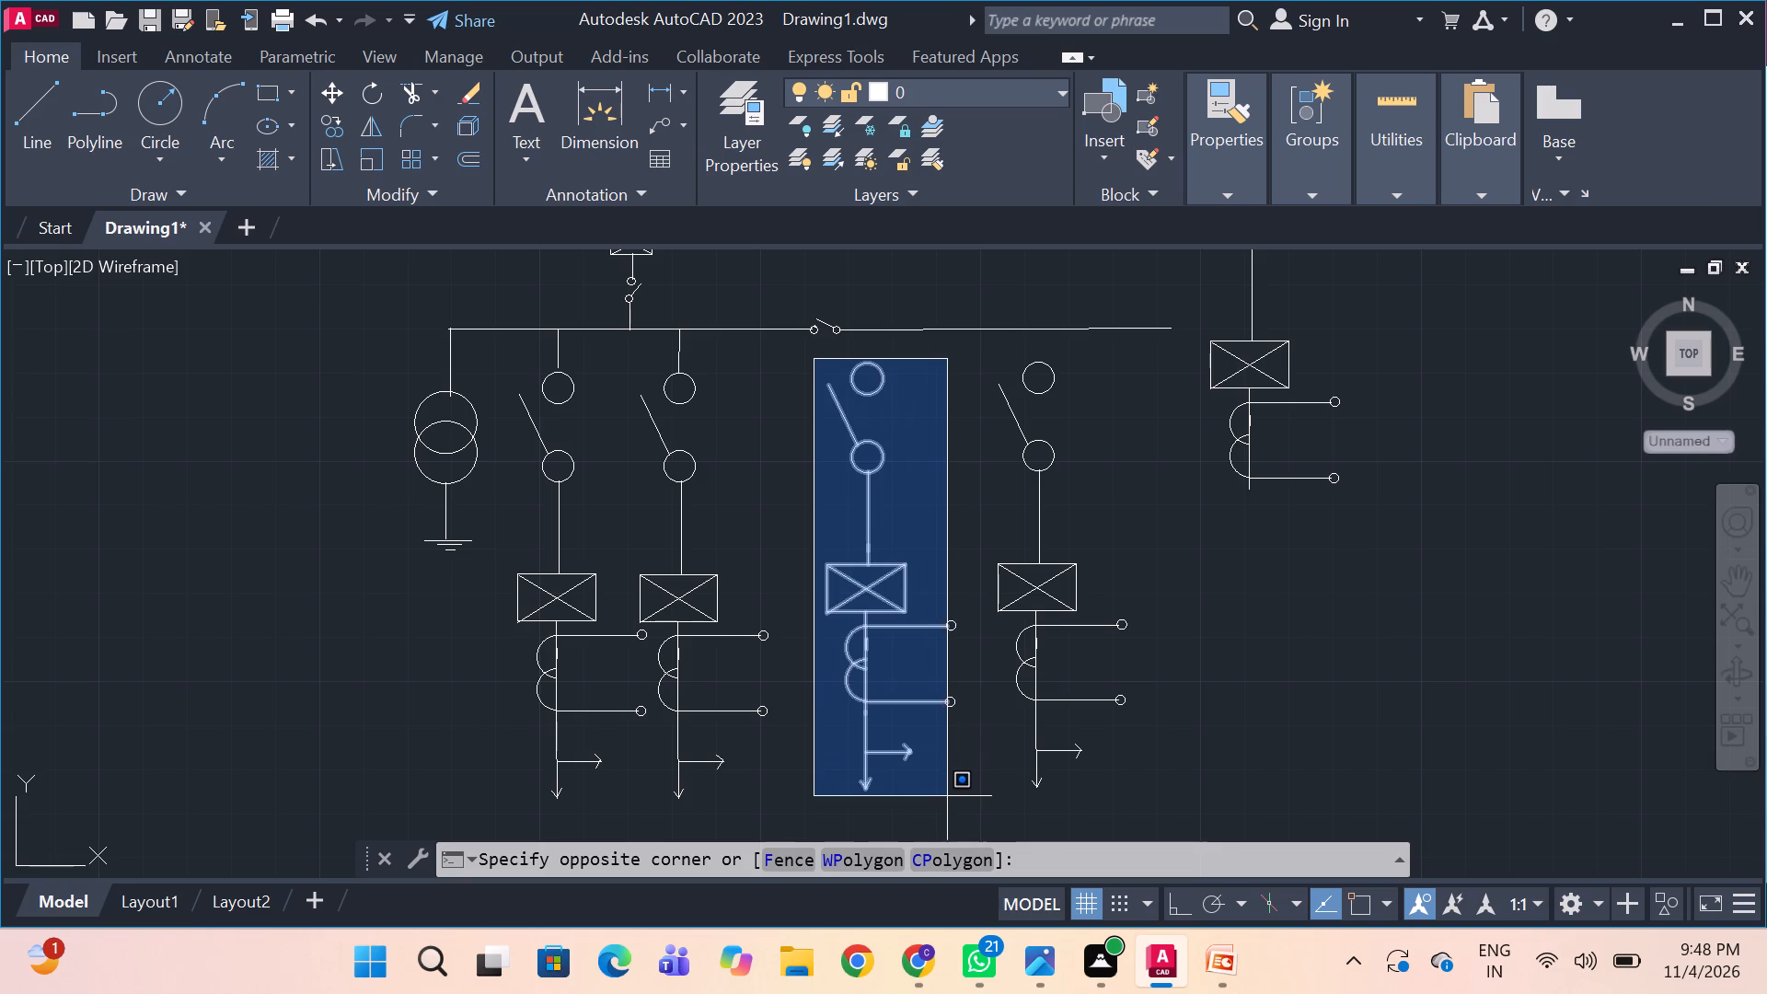
left_click(964, 807)
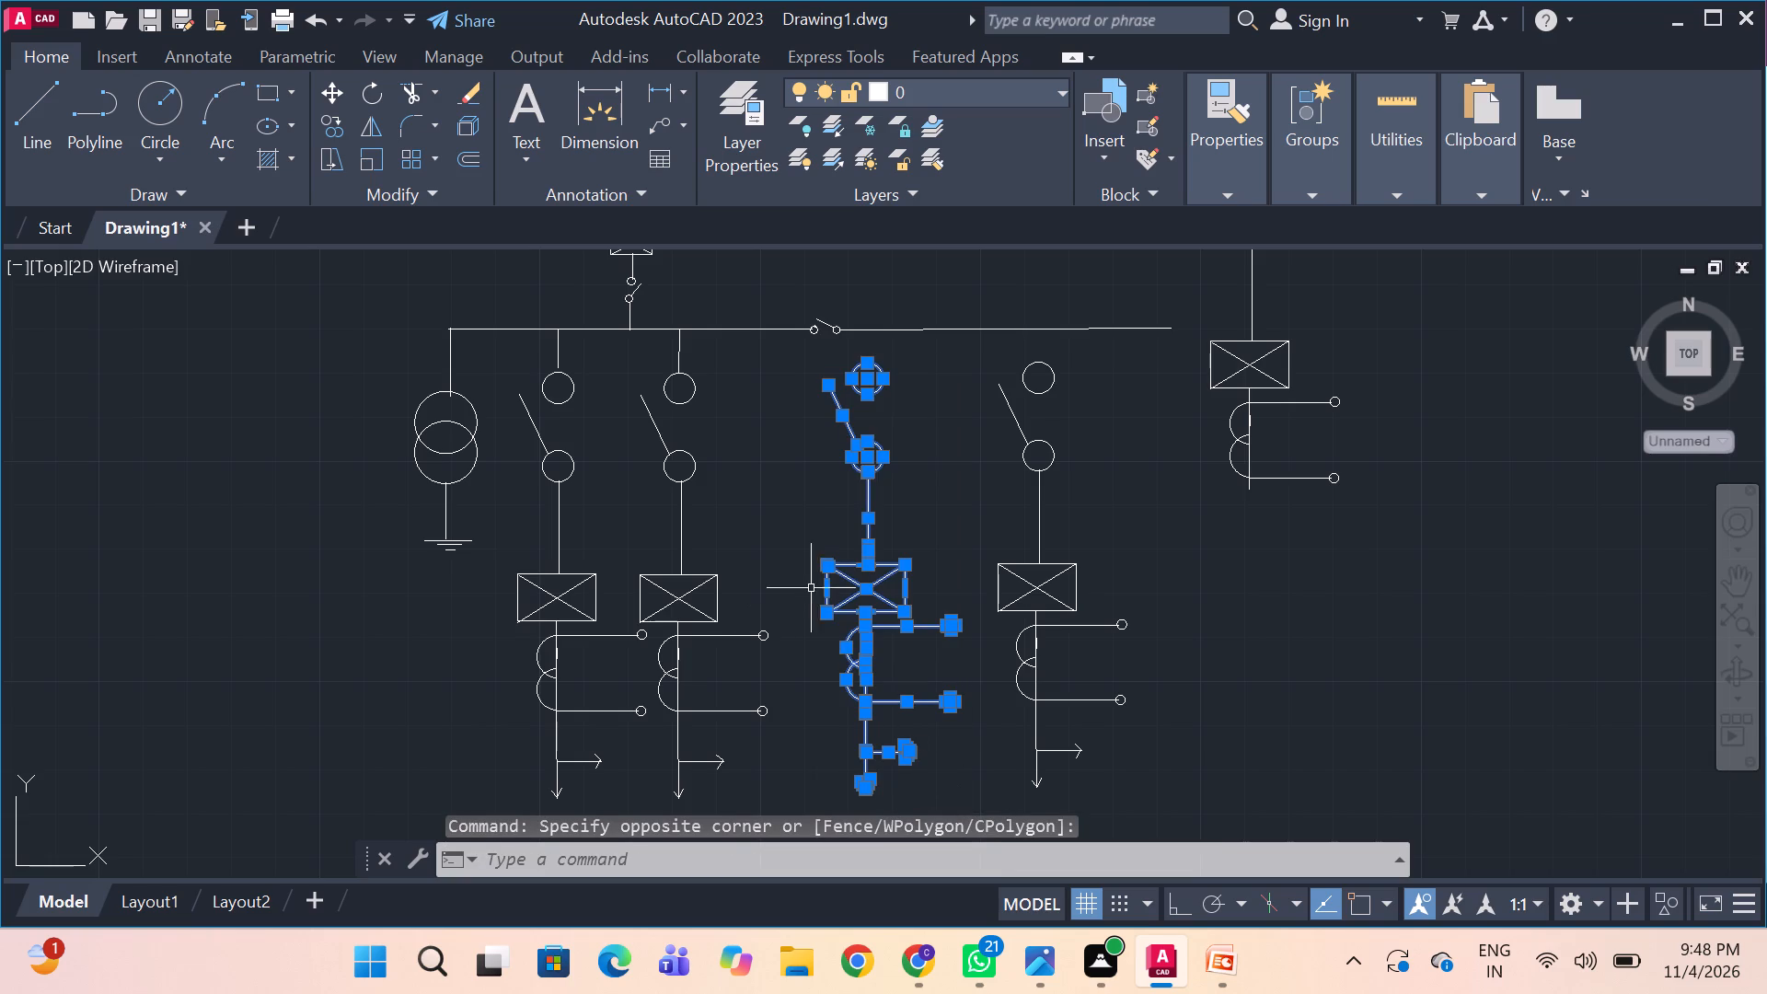
type("m")
key("space")
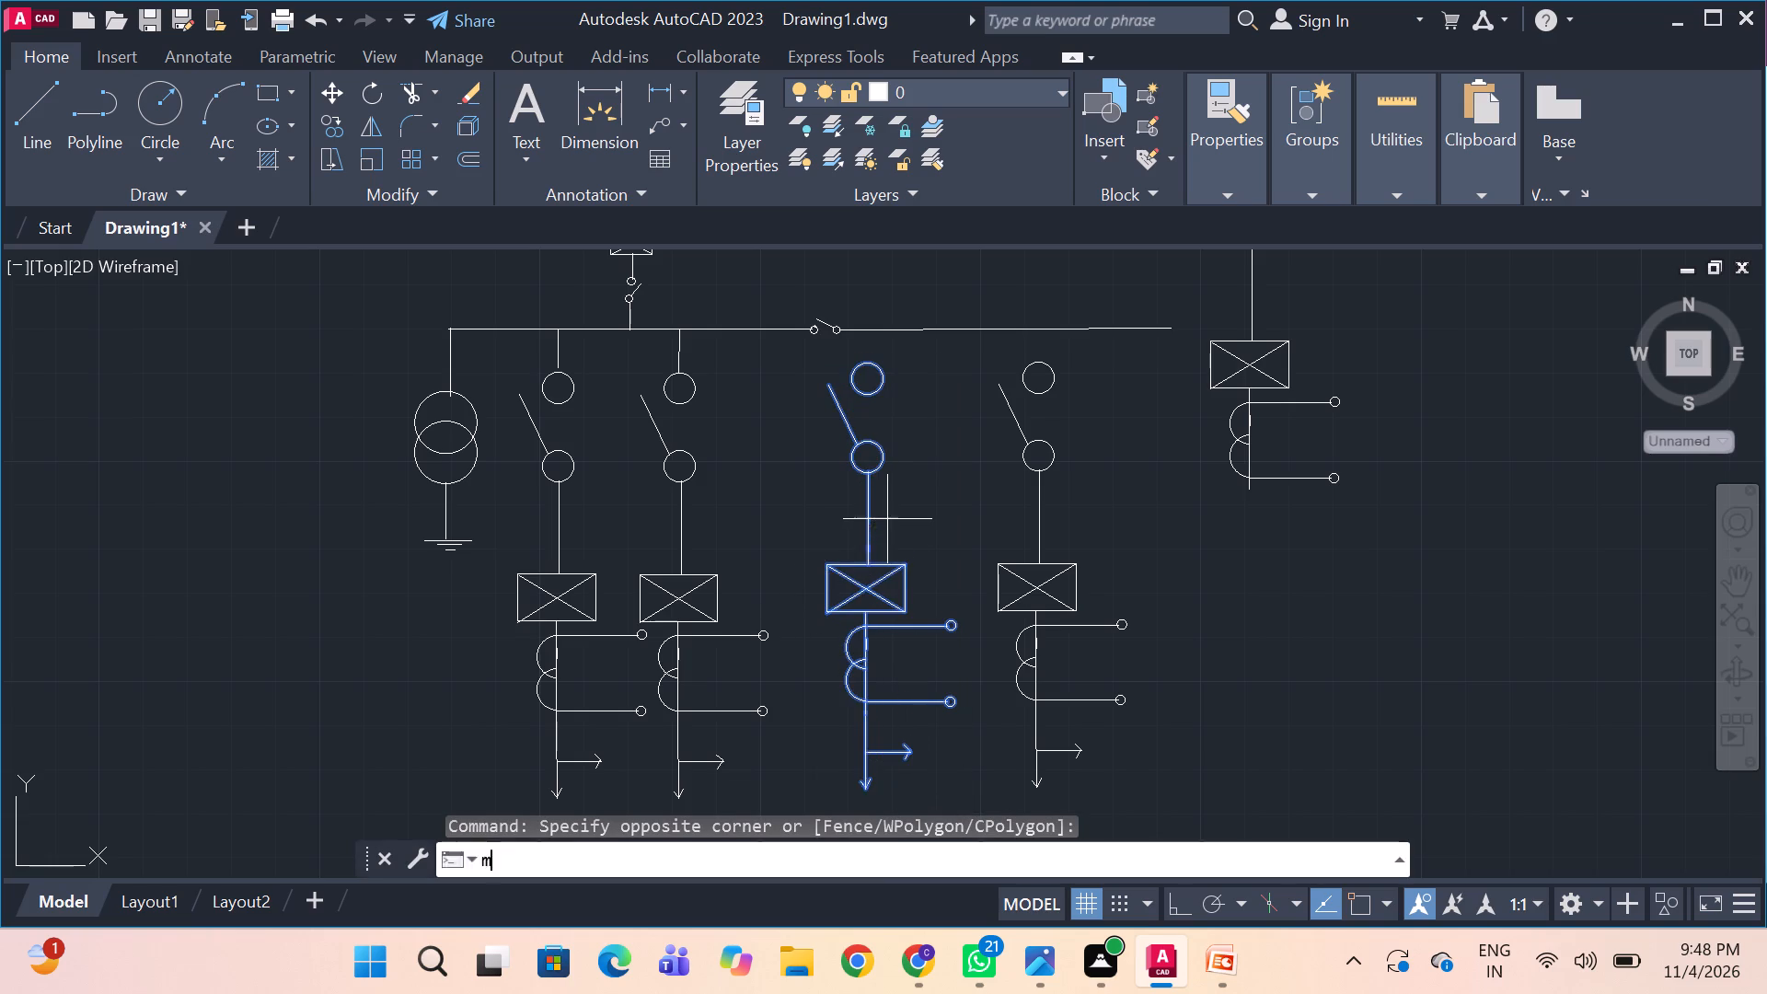
left_click_drag(867, 539, 865, 537)
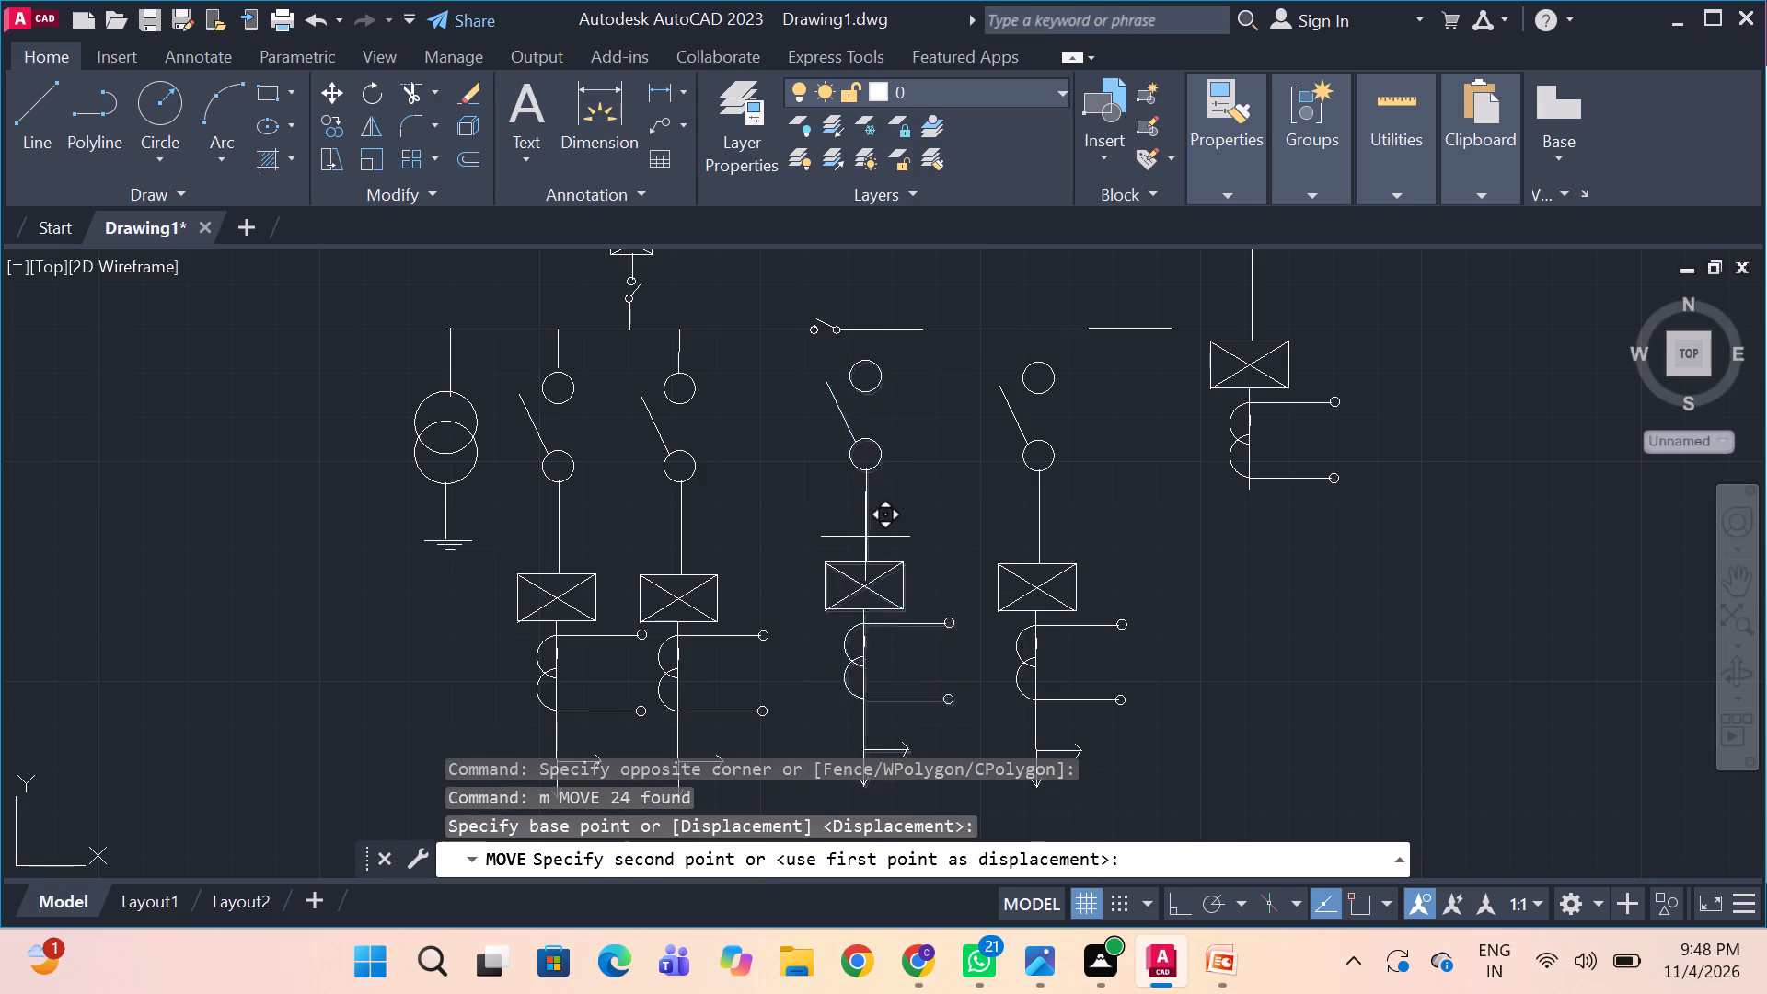
left_click_drag(865, 537, 804, 542)
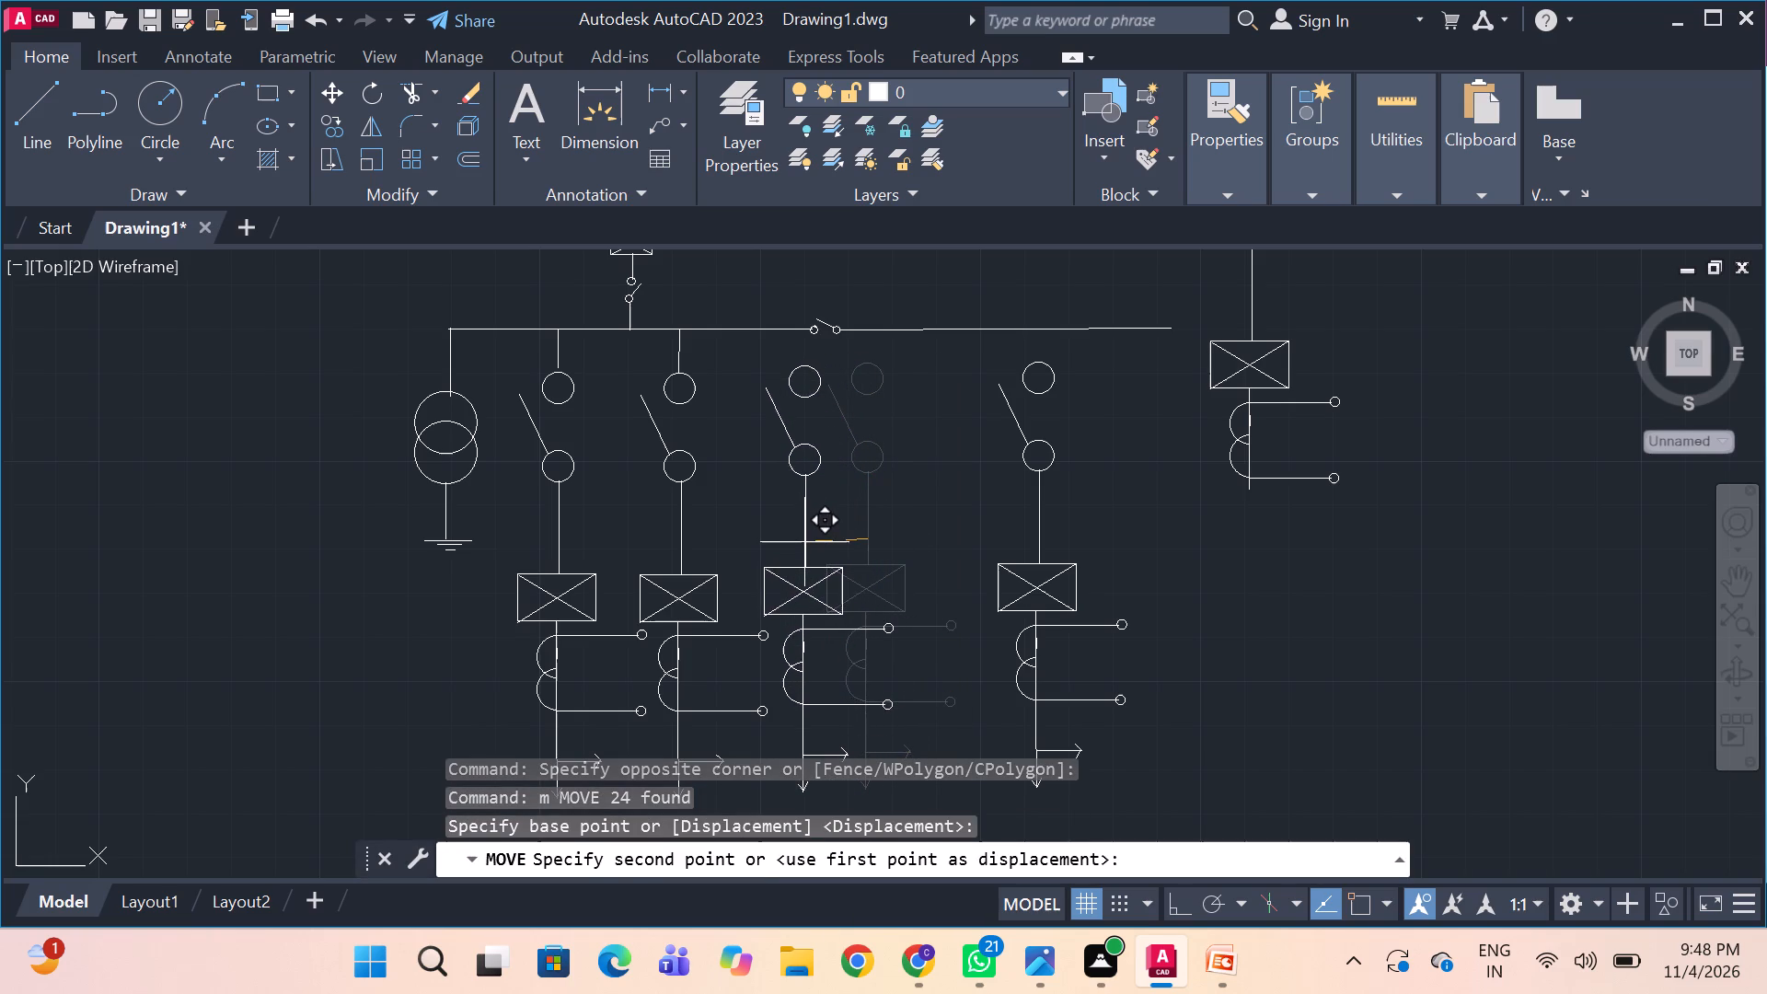
left_click_drag(804, 542, 795, 544)
left_click(795, 548)
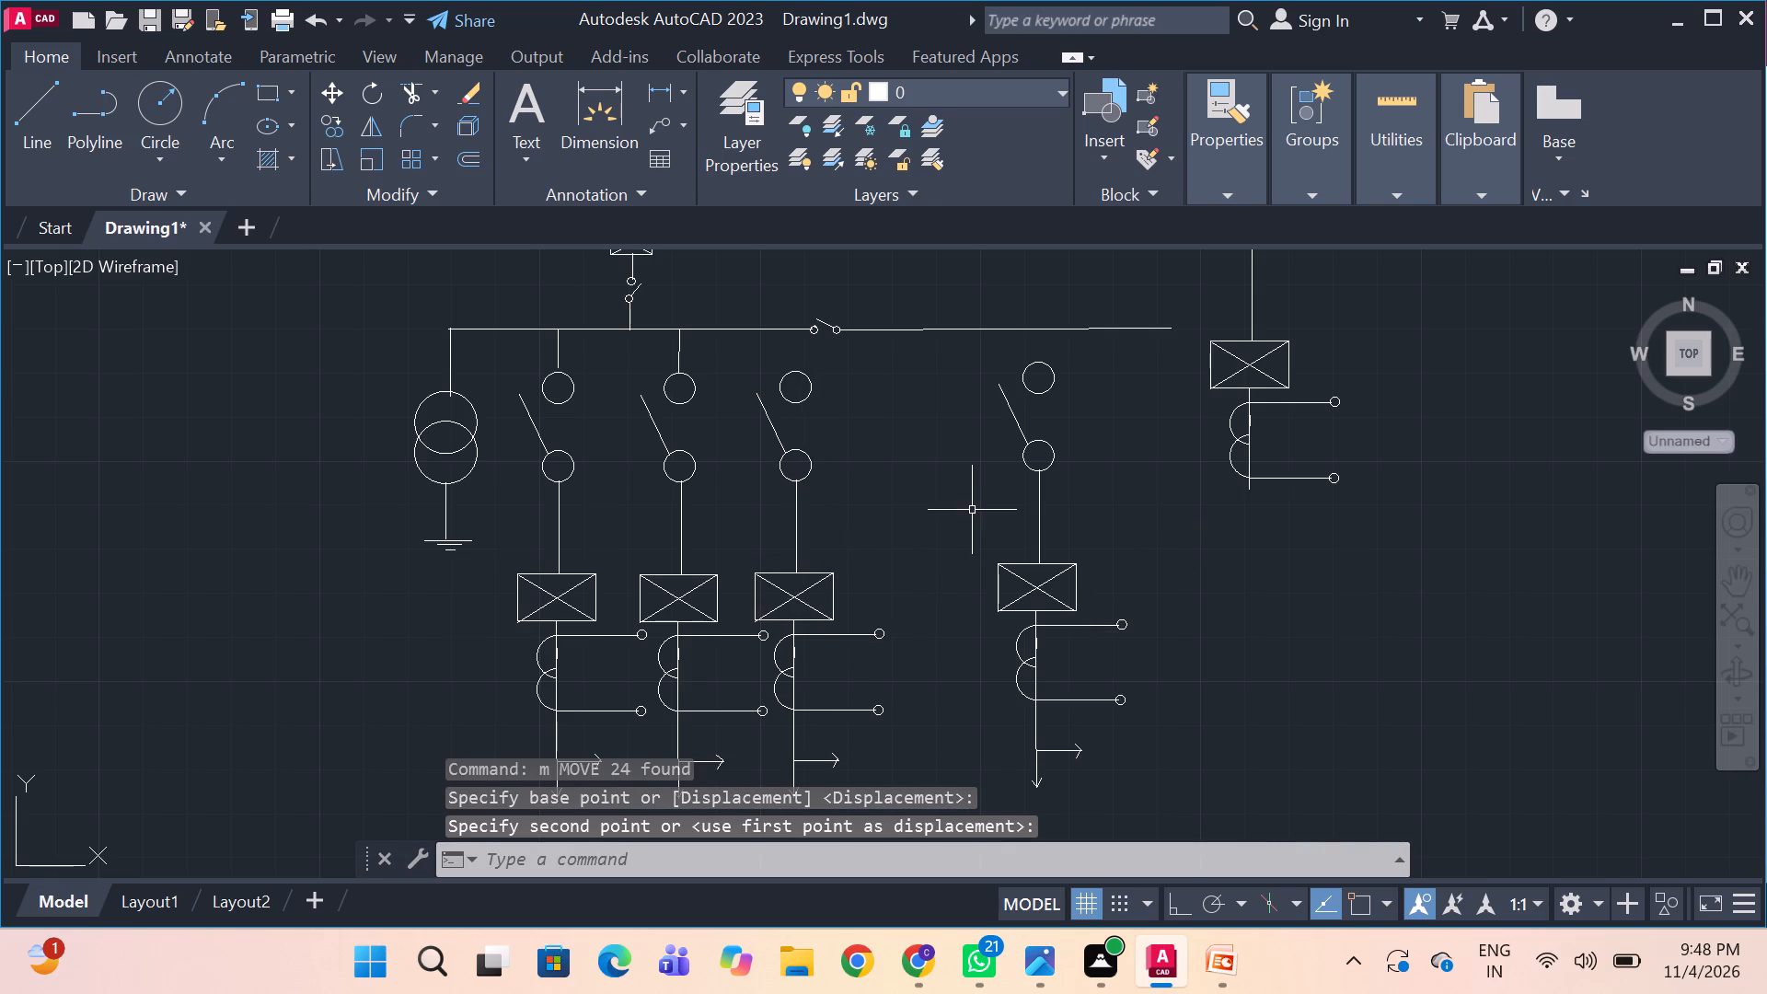
Draw a short line from the top of the third 11KV feeder's upper isolator circle up to the bus.
key("l")
key("space")
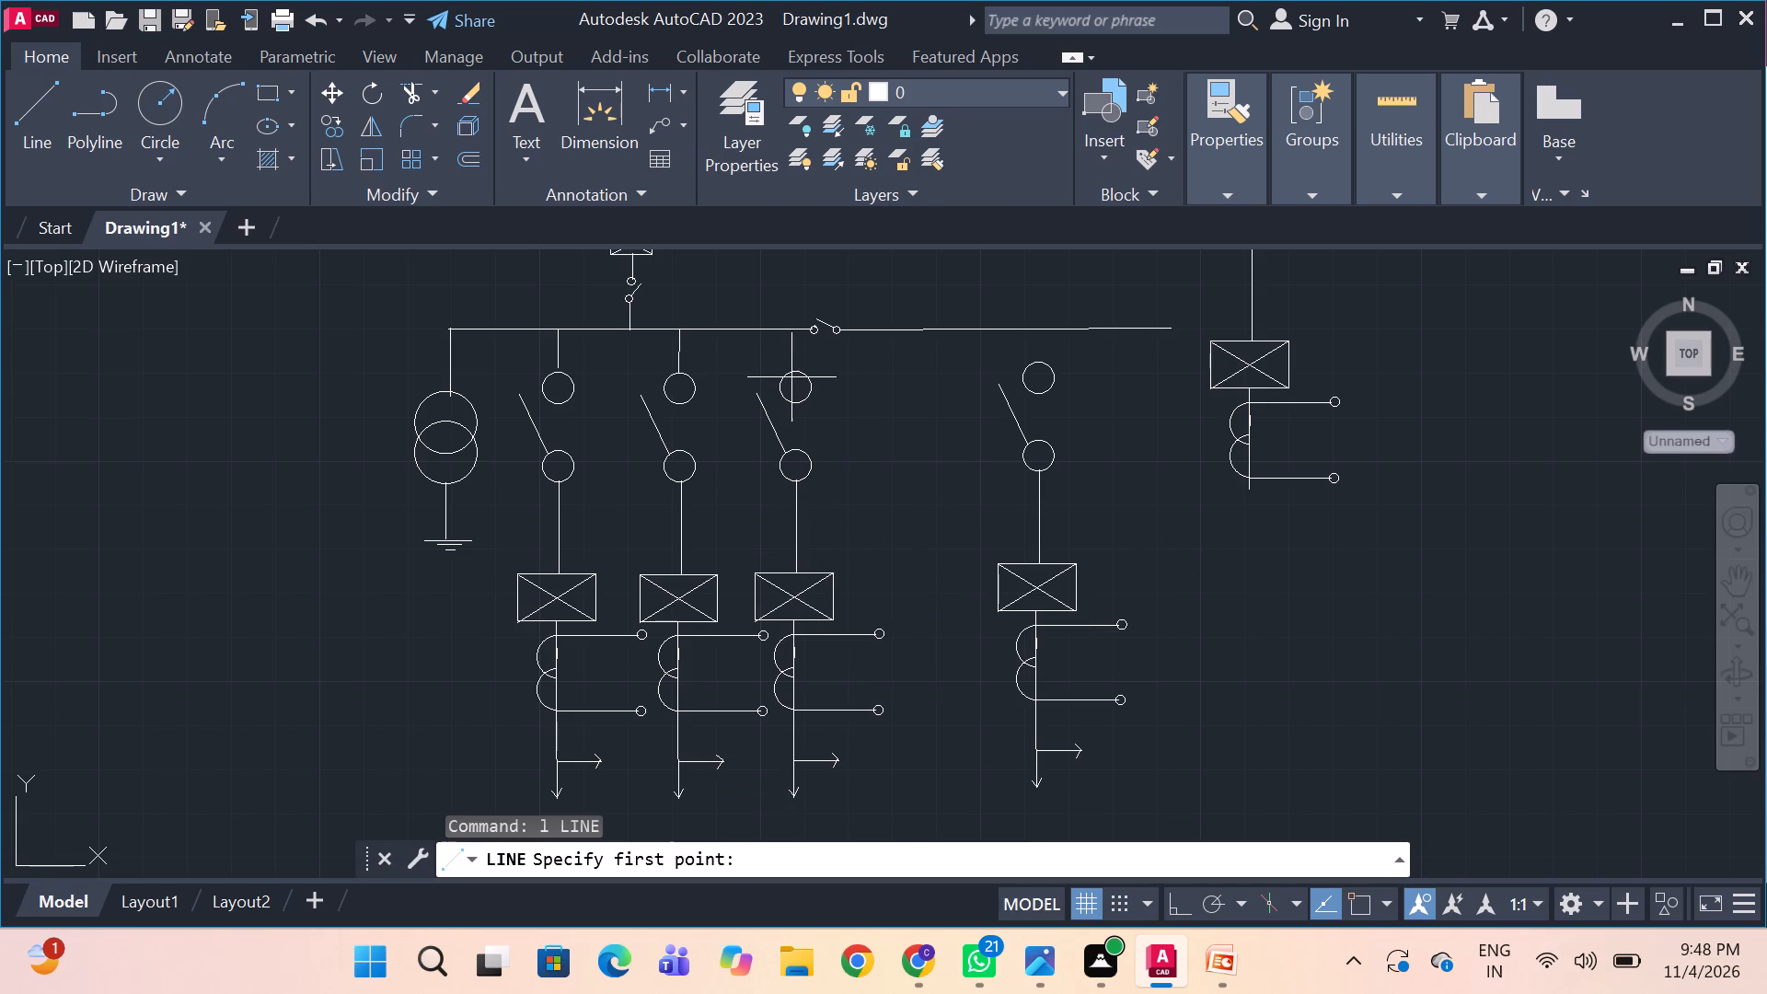
left_click_drag(790, 374, 791, 336)
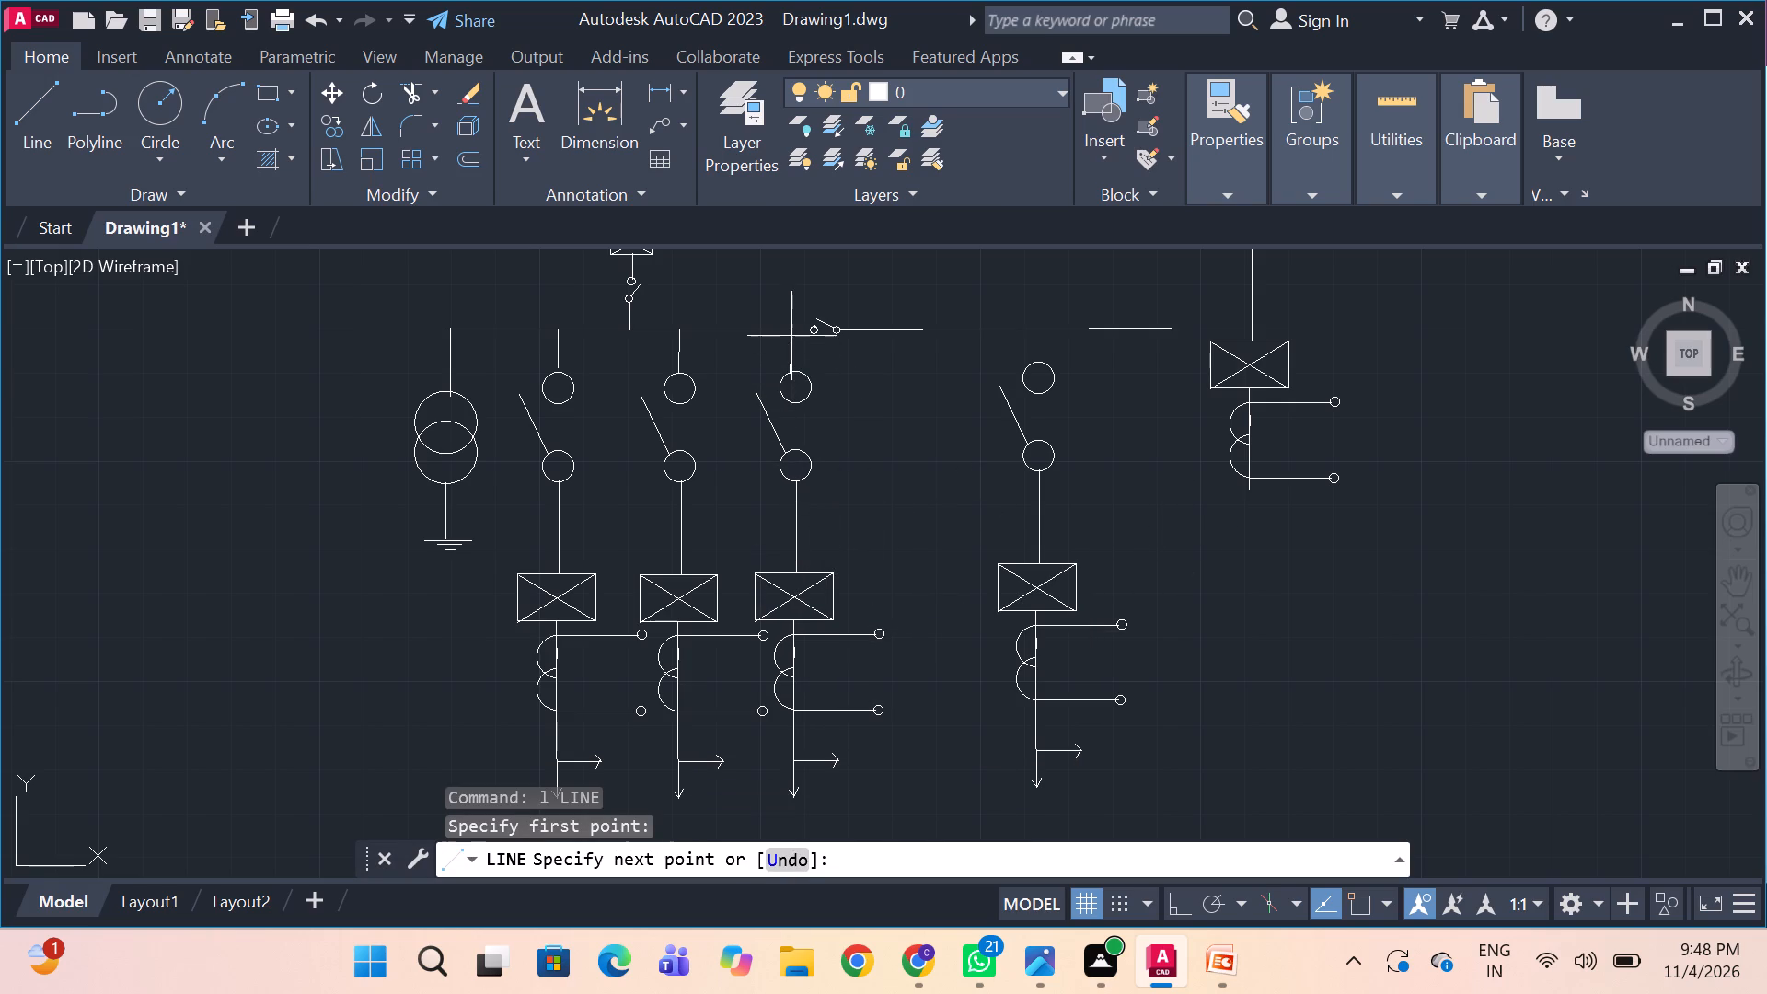
left_click_drag(791, 336, 787, 320)
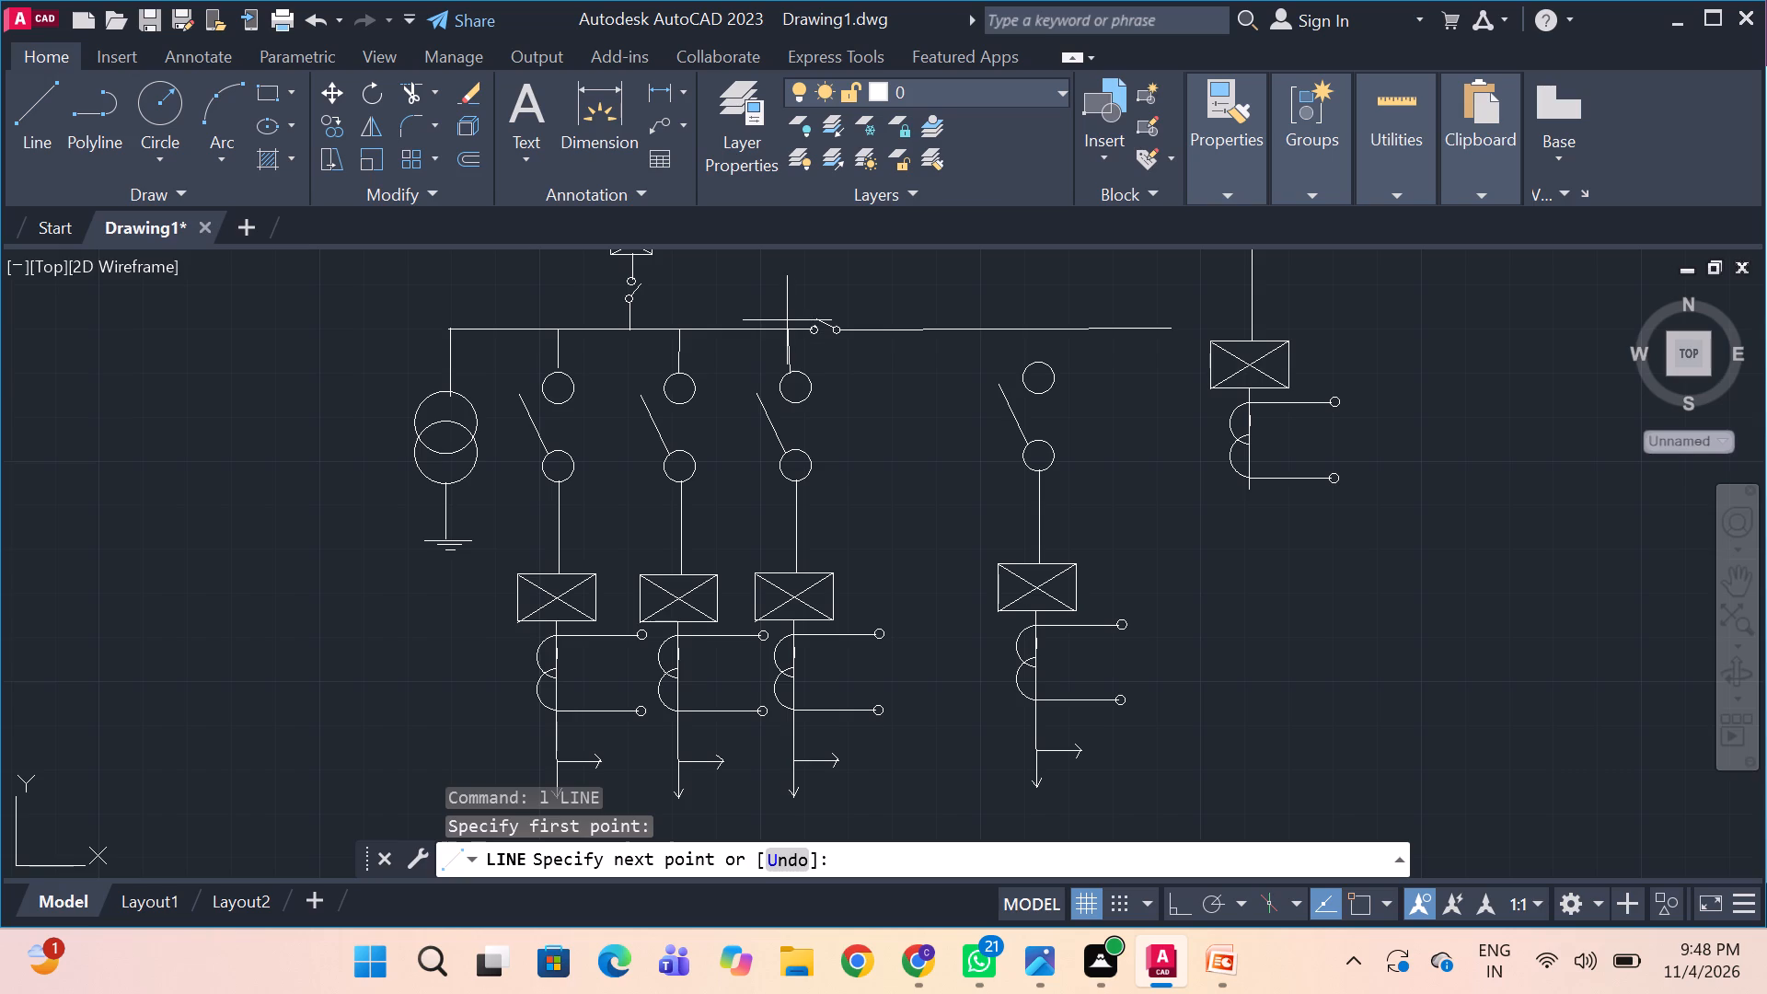
left_click_drag(787, 320, 785, 326)
left_click(785, 326)
key("space")
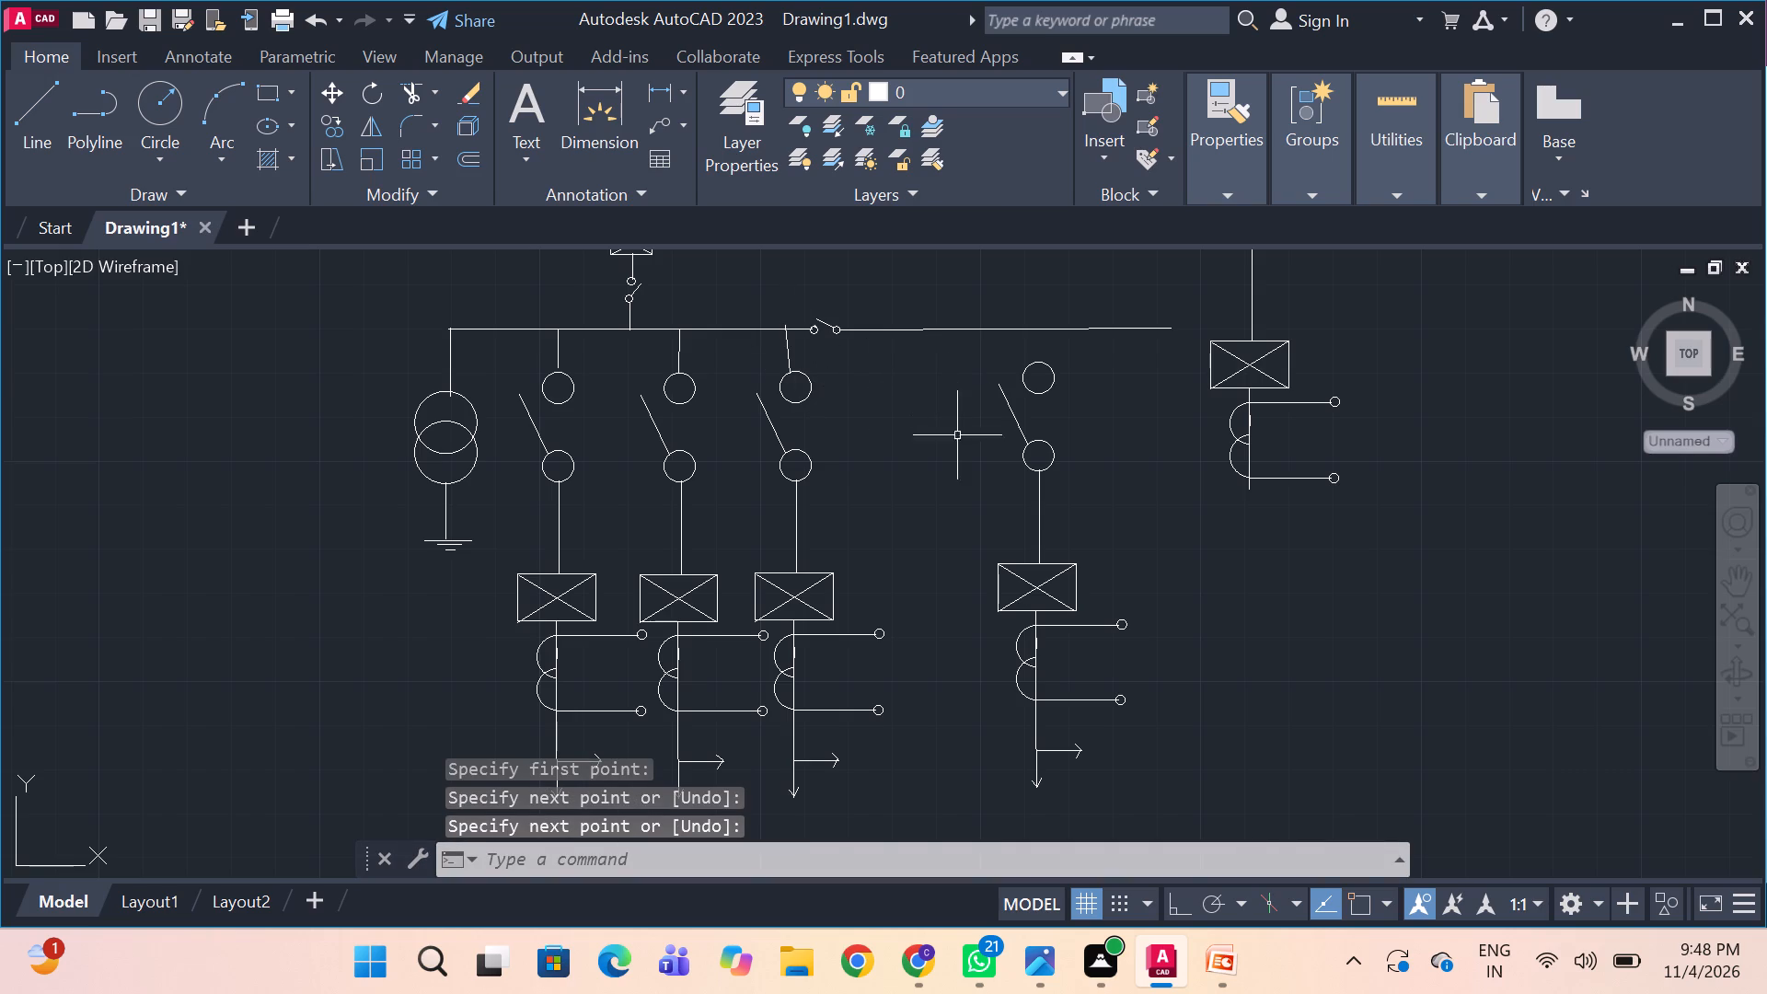
Move the whole fourth 11KV feeder closer to the third one, roughly level with it and just beyond the bus switch.
scroll(991, 553, "up", 1)
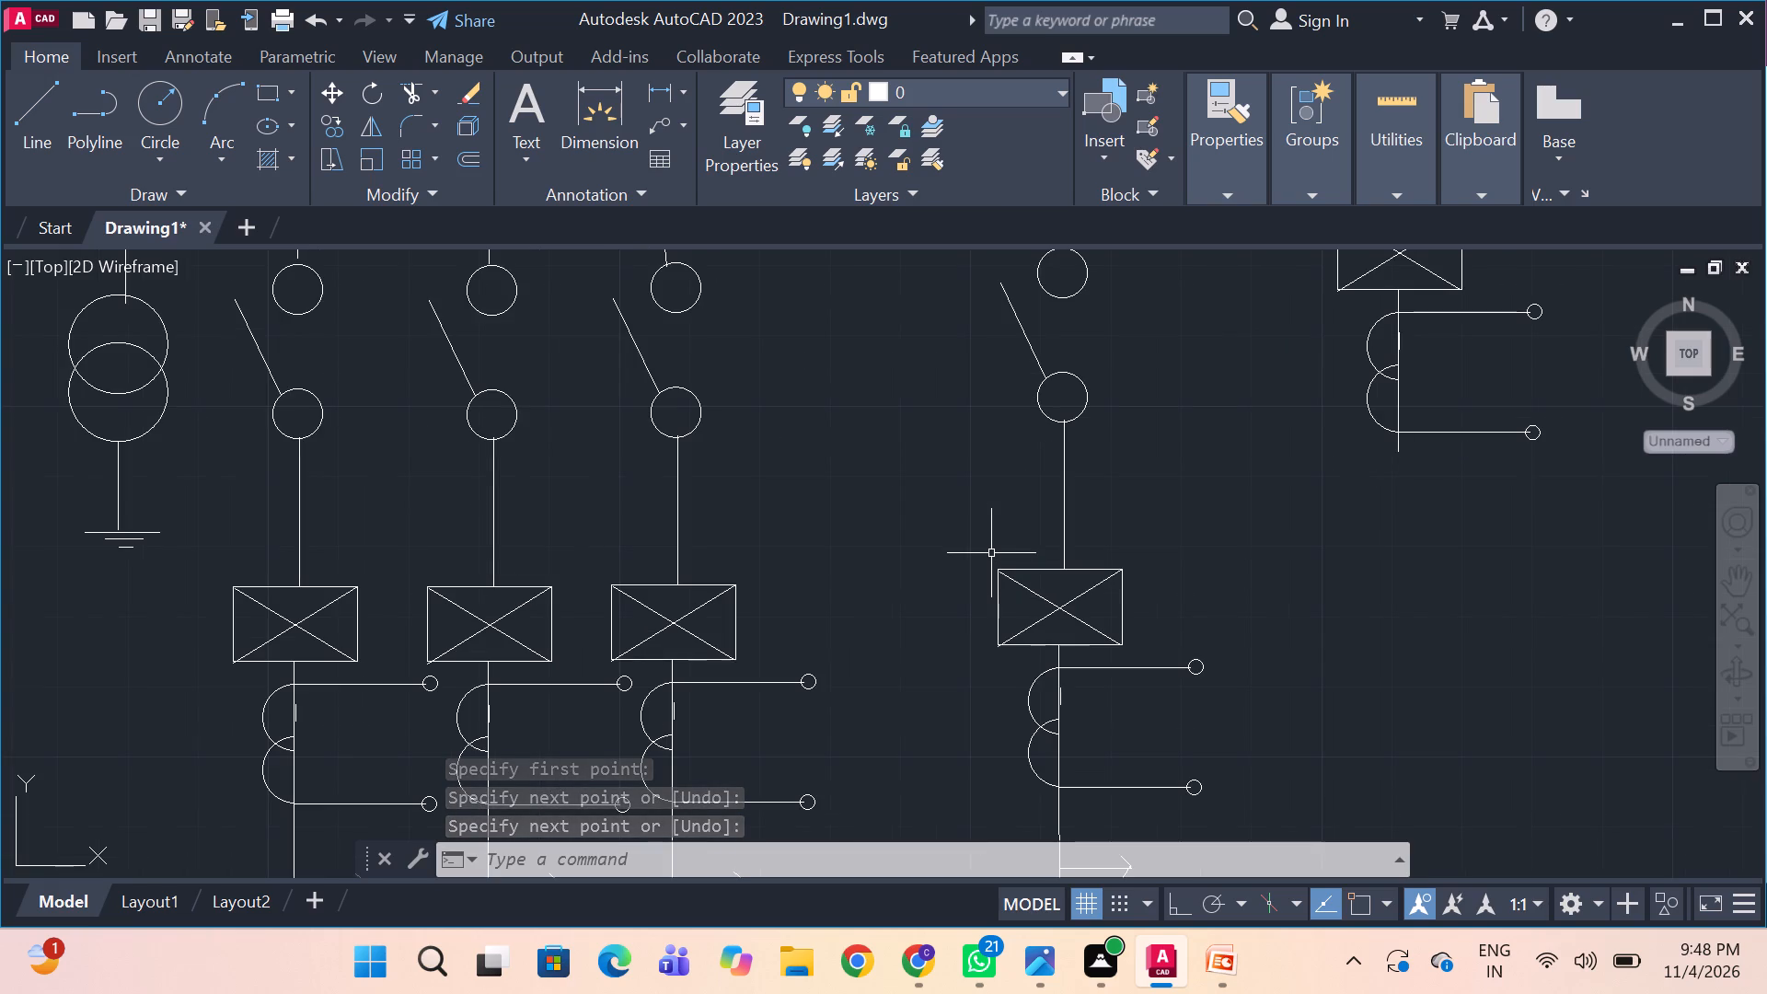
middle_click_drag(991, 549, 727, 703)
scroll(819, 631, "down", 1)
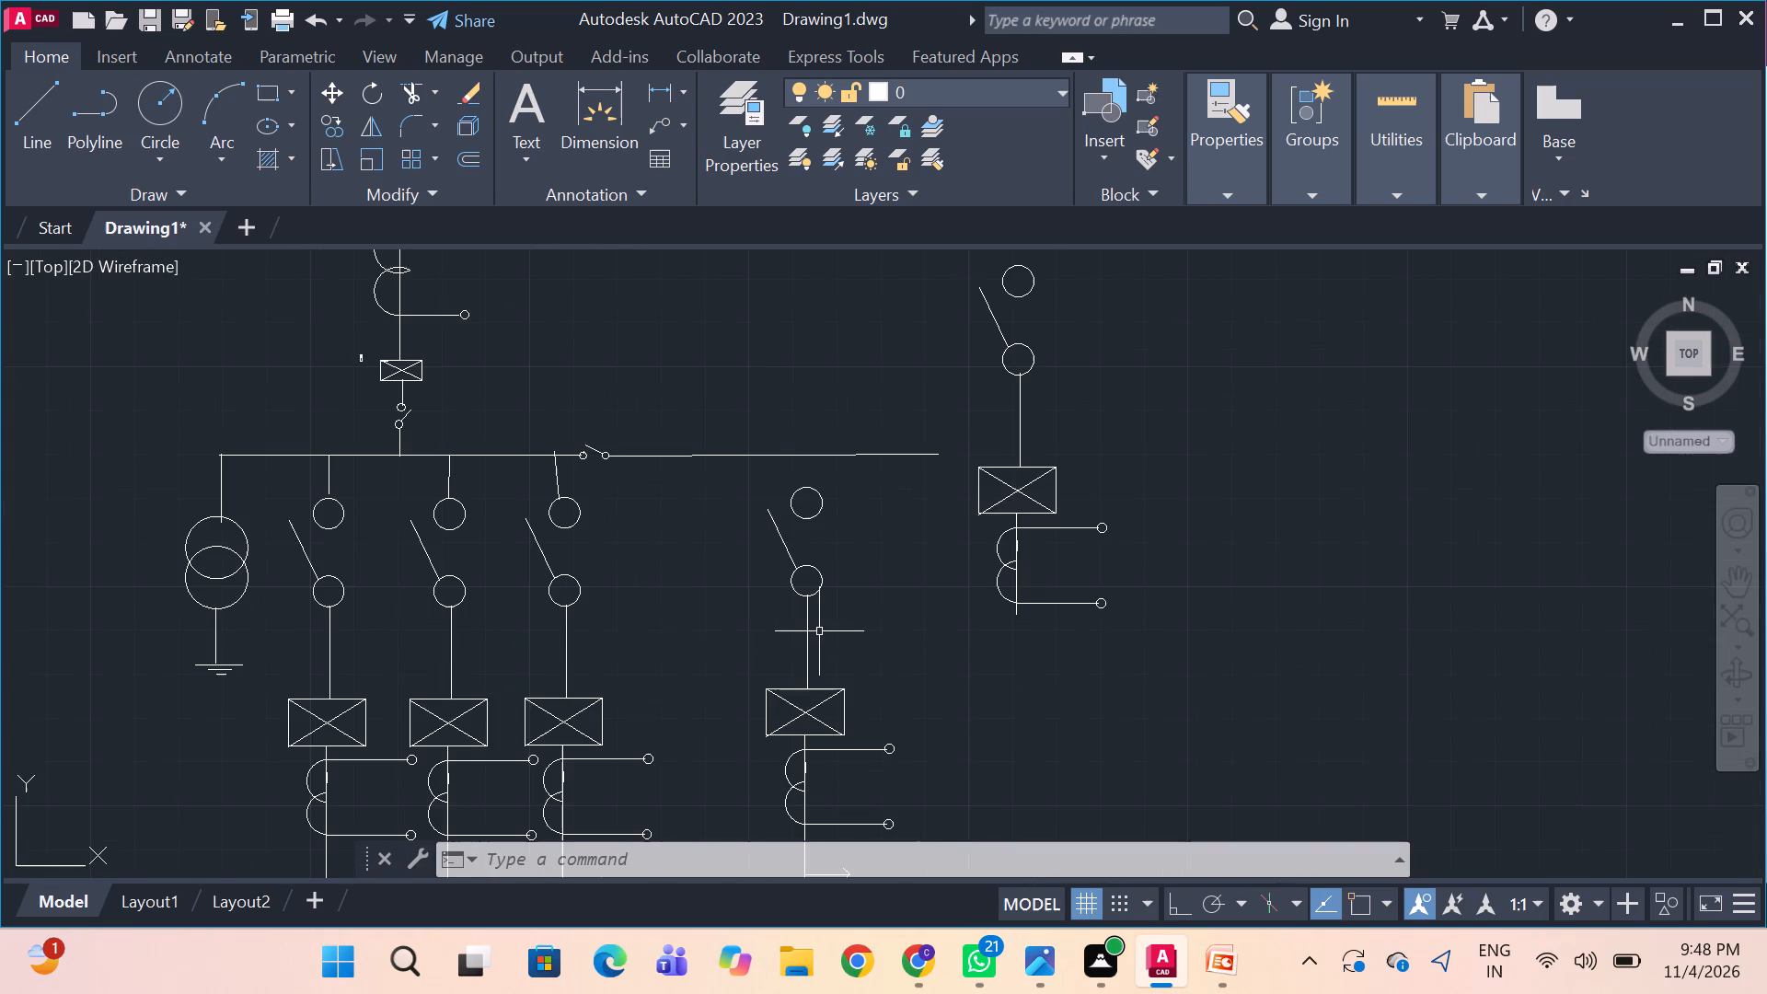
middle_click_drag(819, 631, 854, 486)
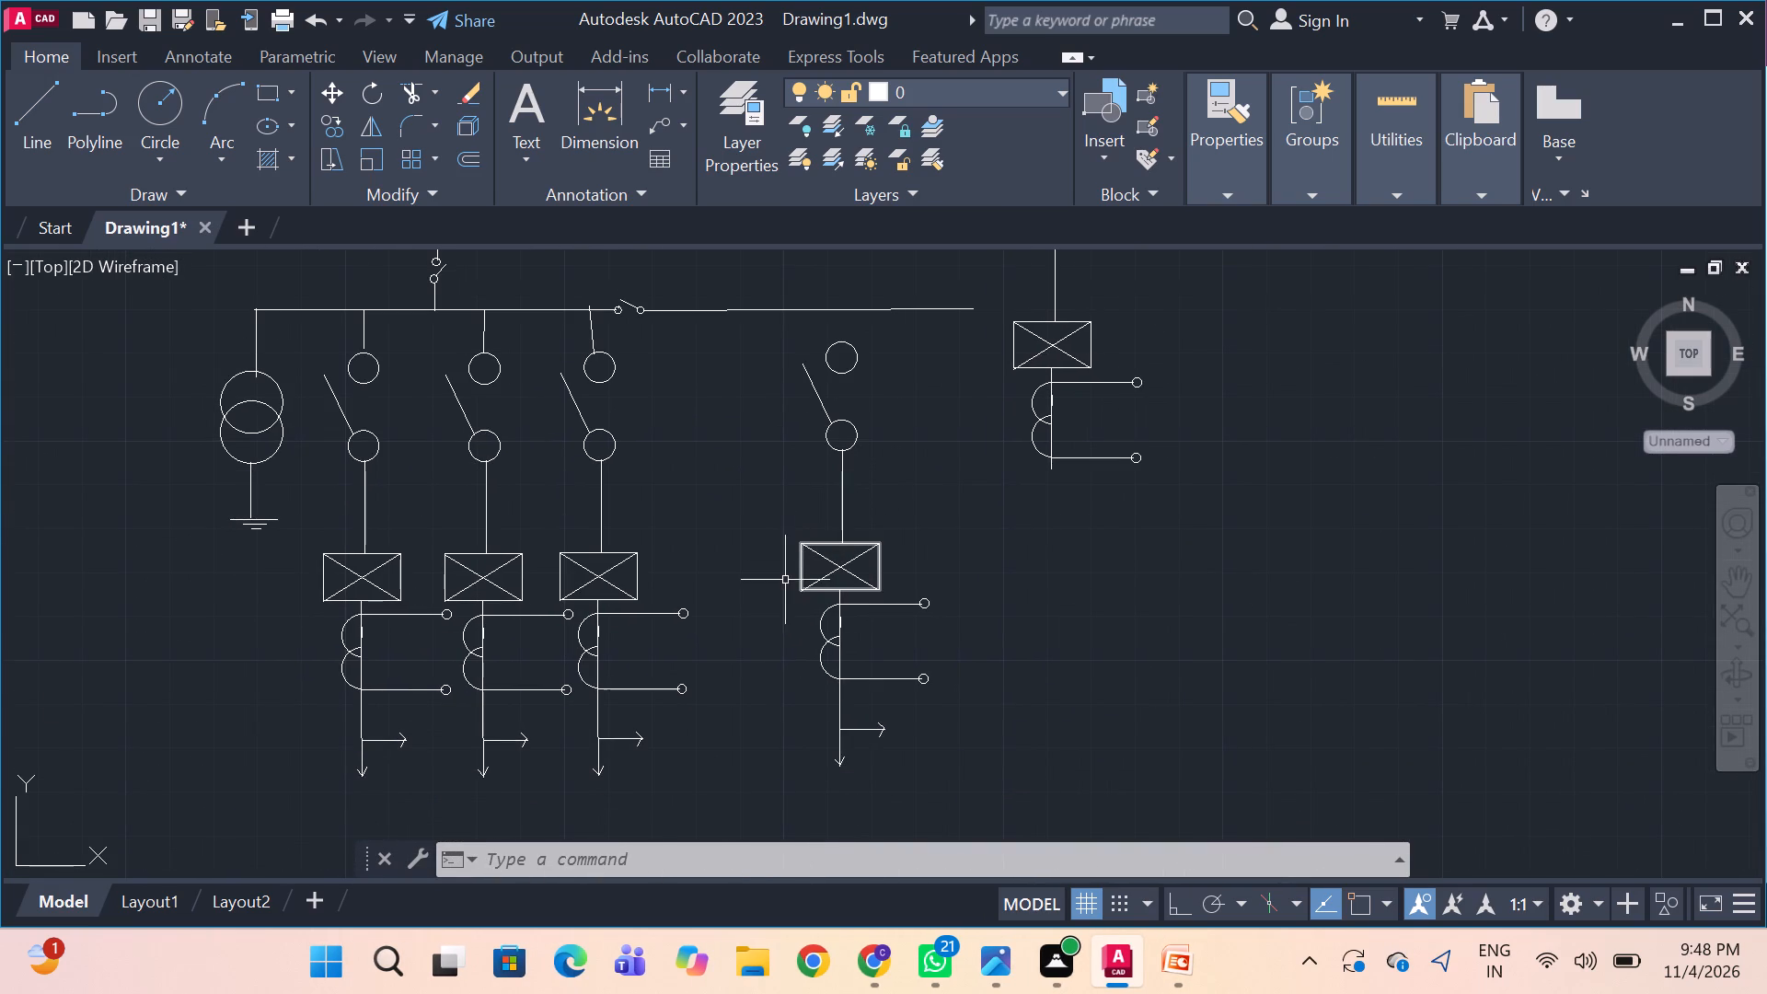
left_click(766, 339)
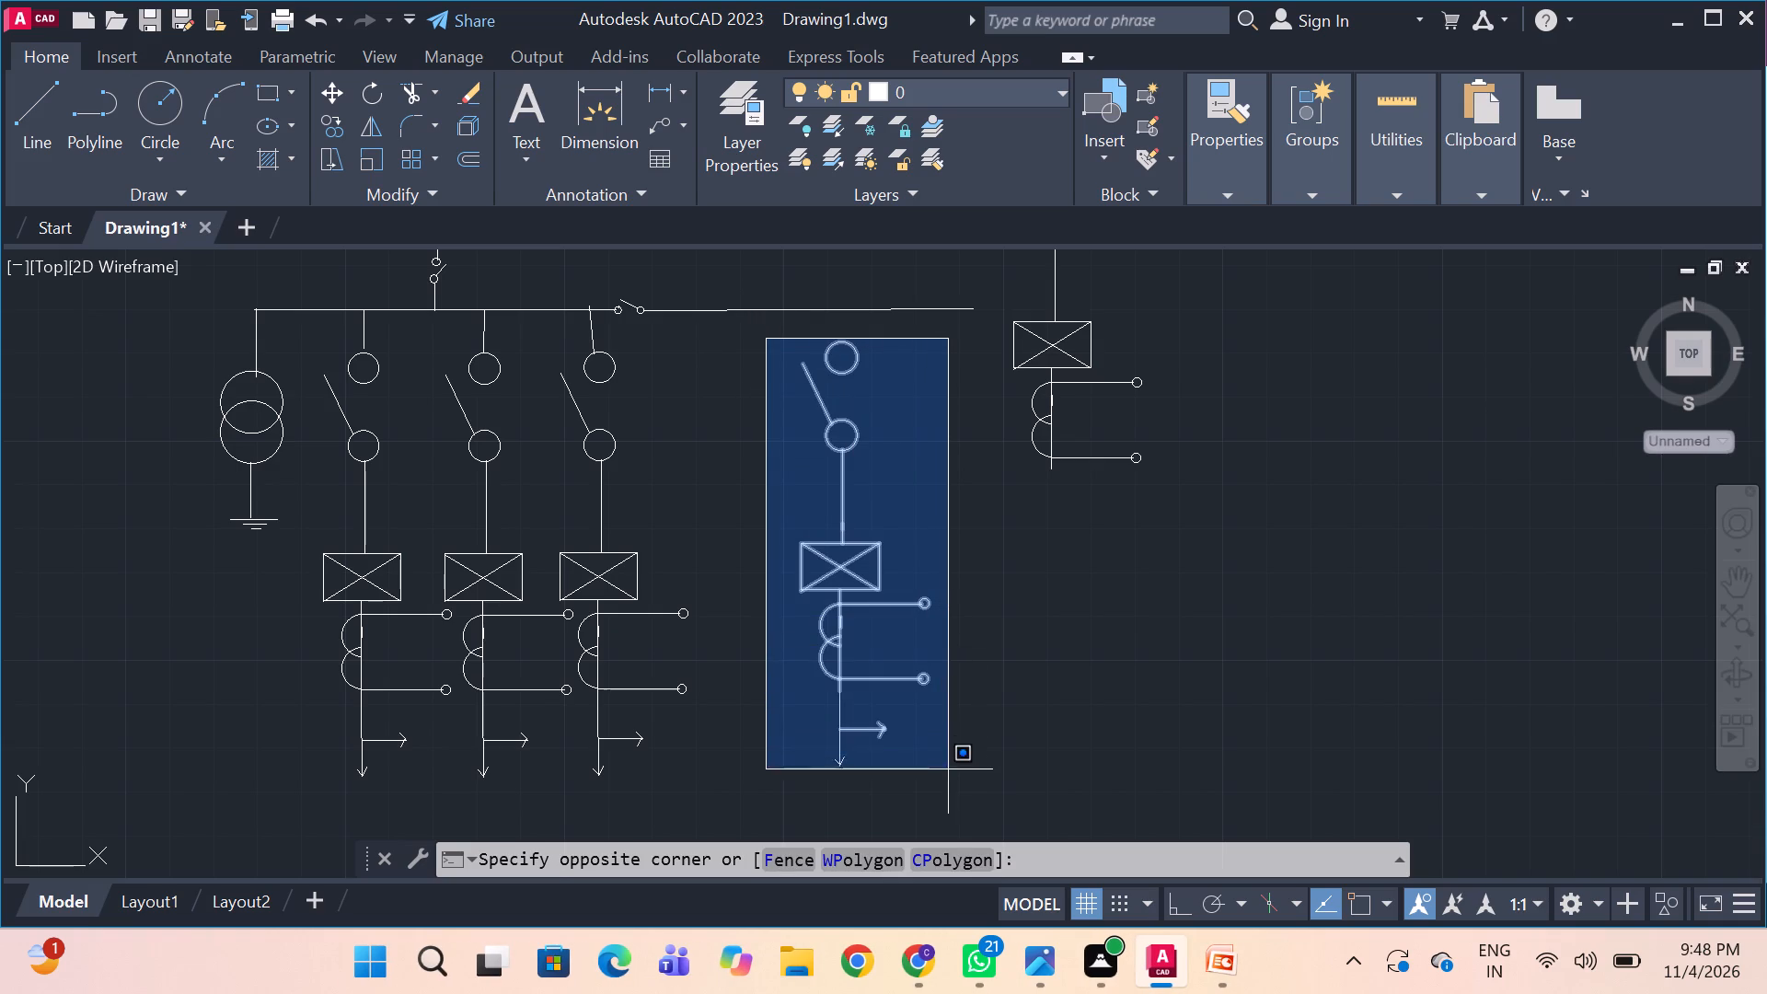
left_click(948, 783)
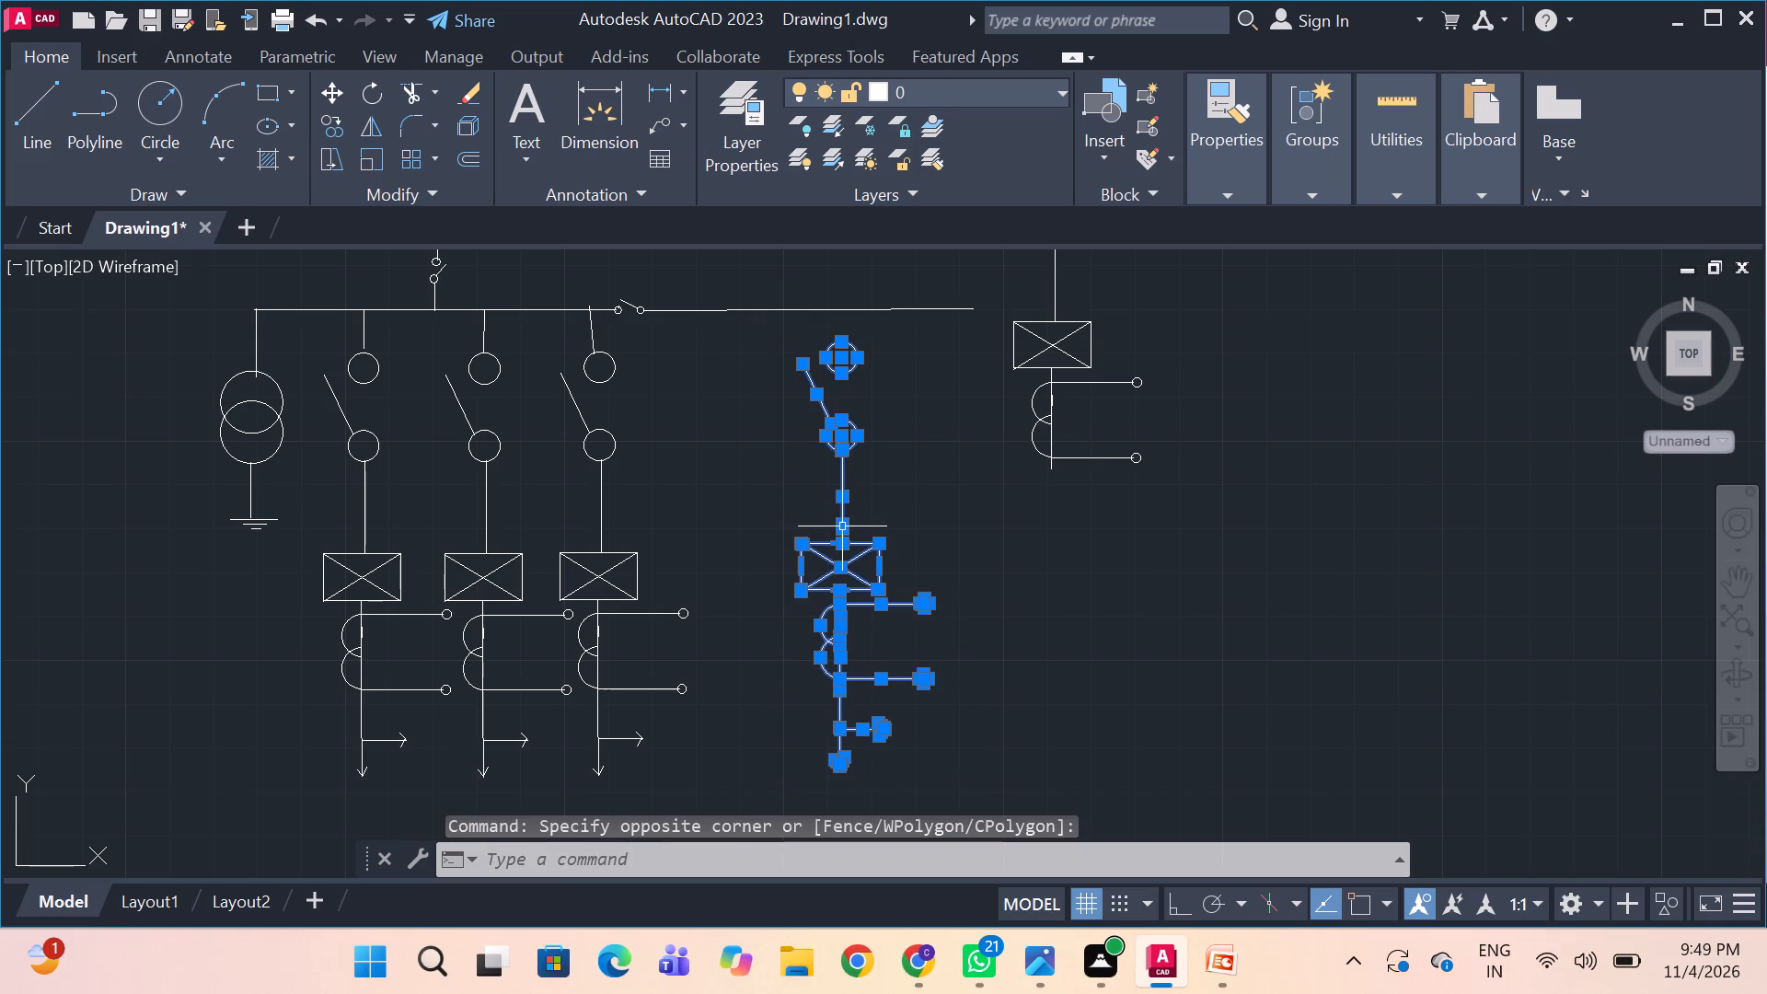
key("m")
key("space")
left_click_drag(838, 518, 822, 514)
left_click(776, 480)
key("space")
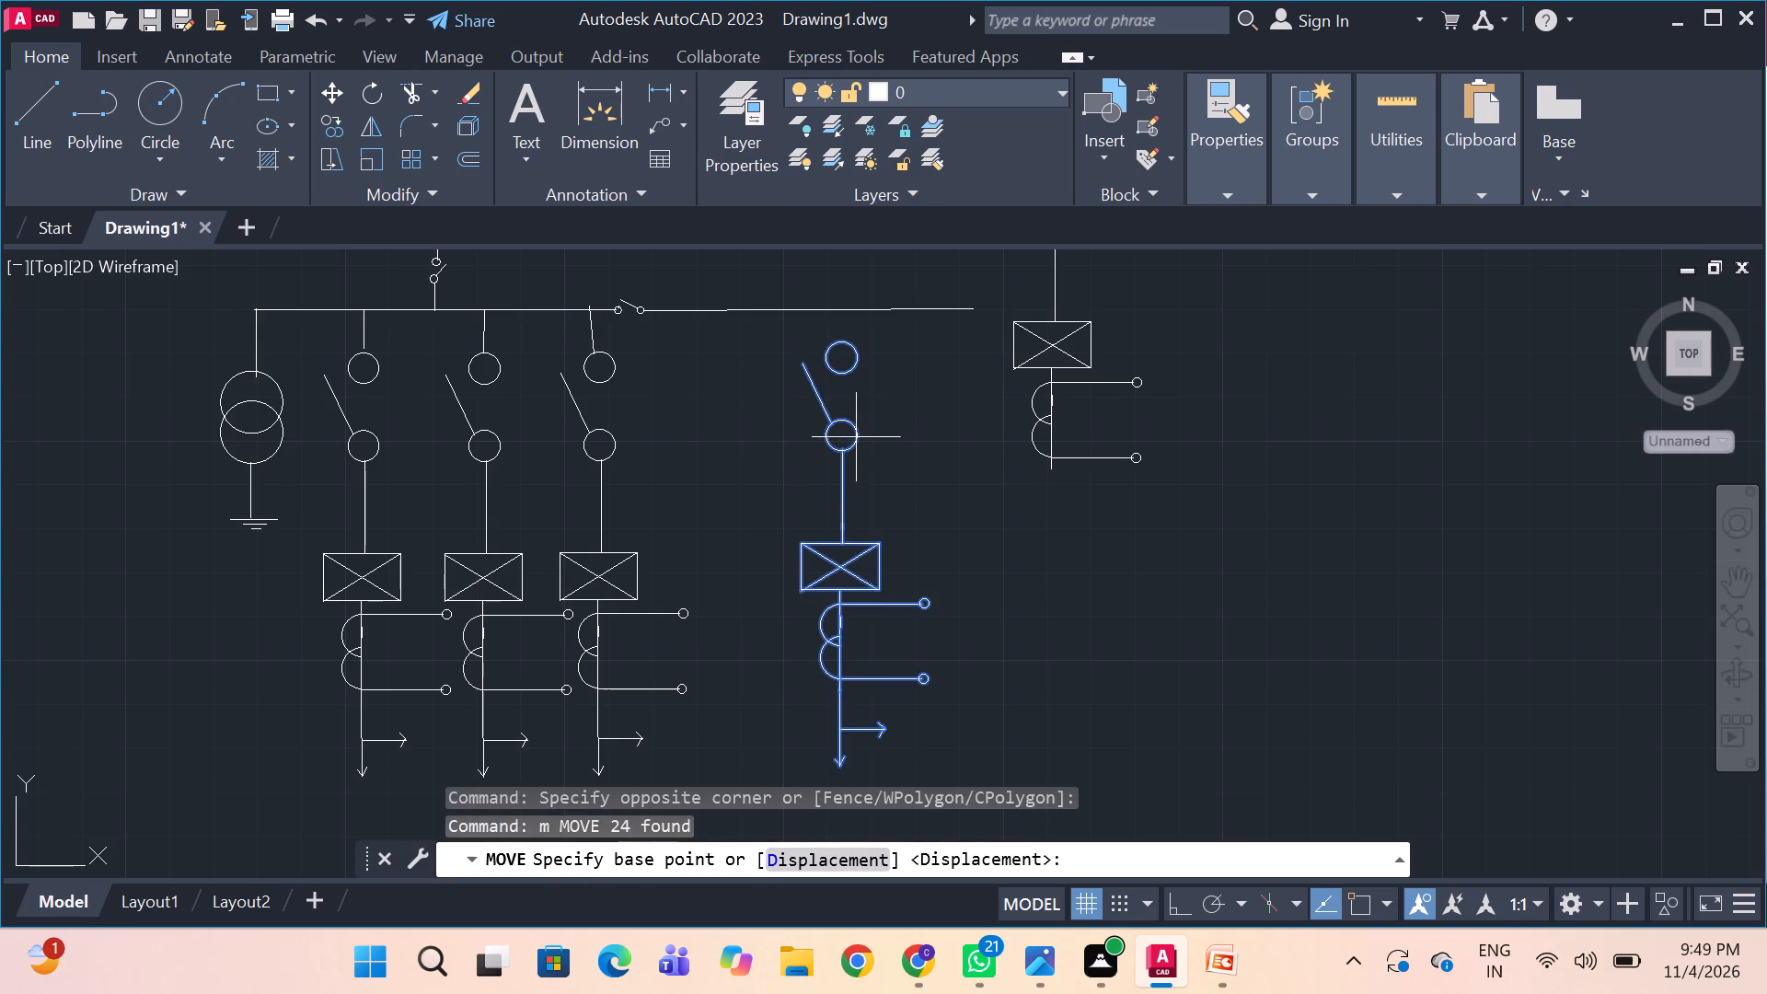
left_click_drag(855, 434, 768, 444)
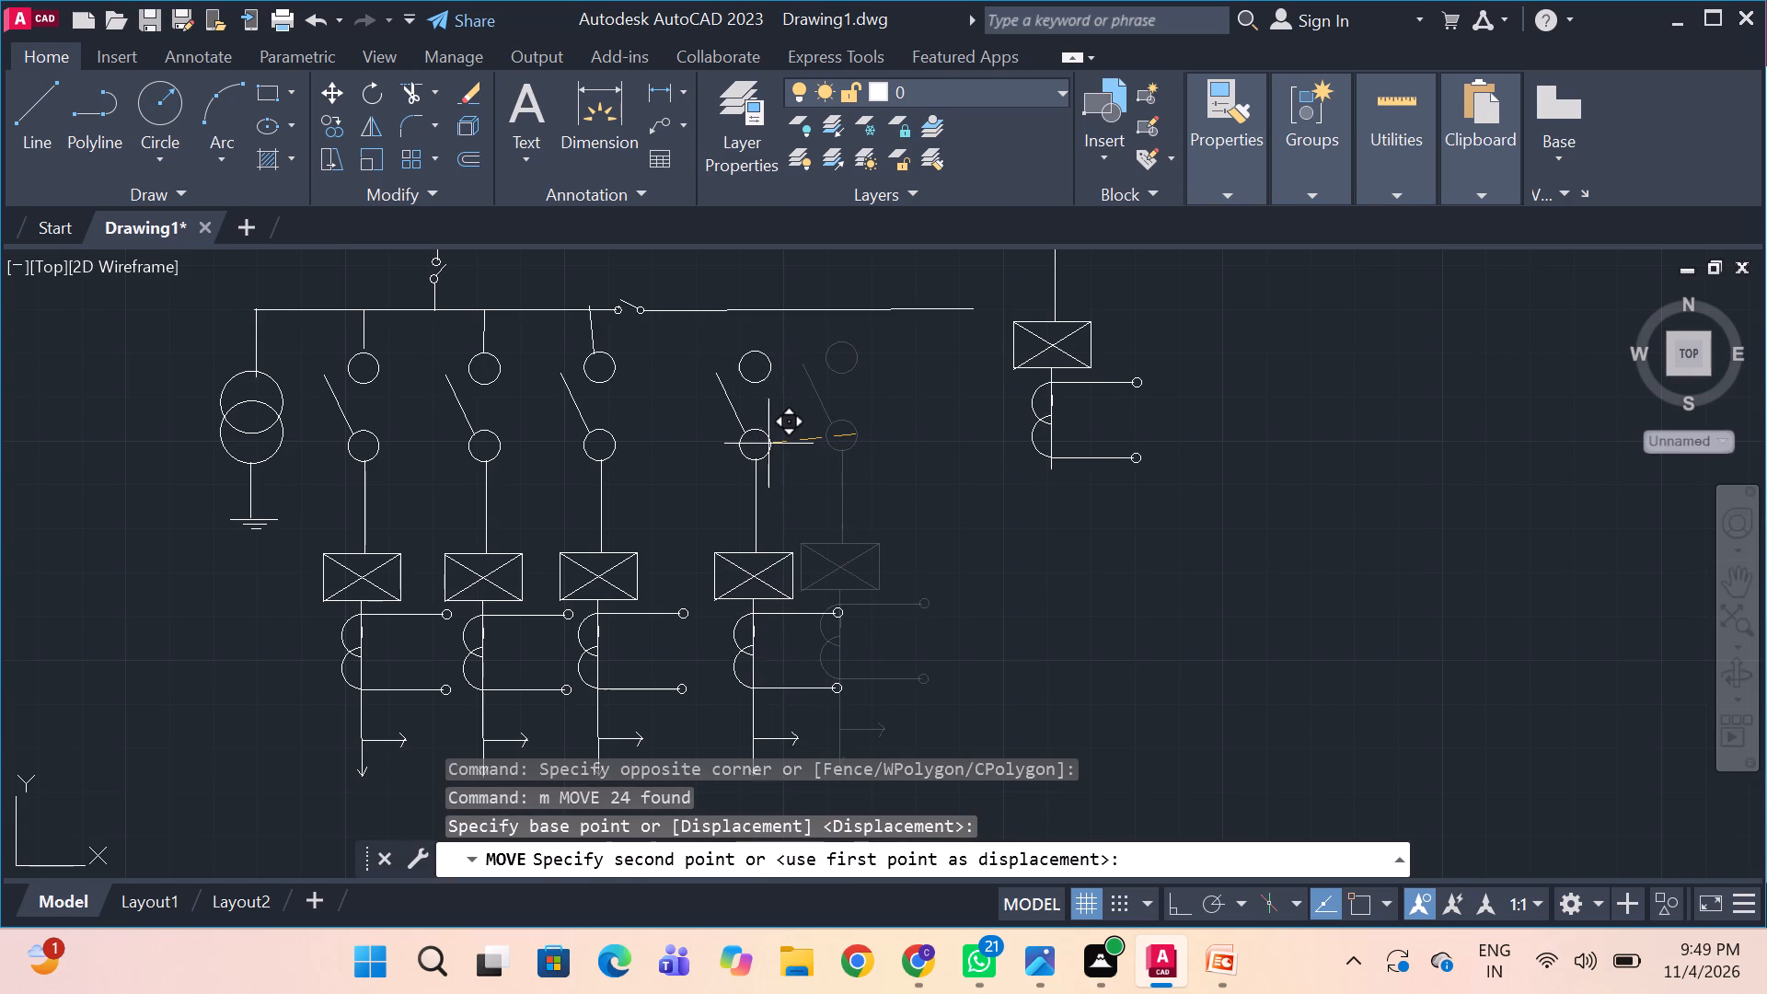
left_click_drag(768, 444, 747, 438)
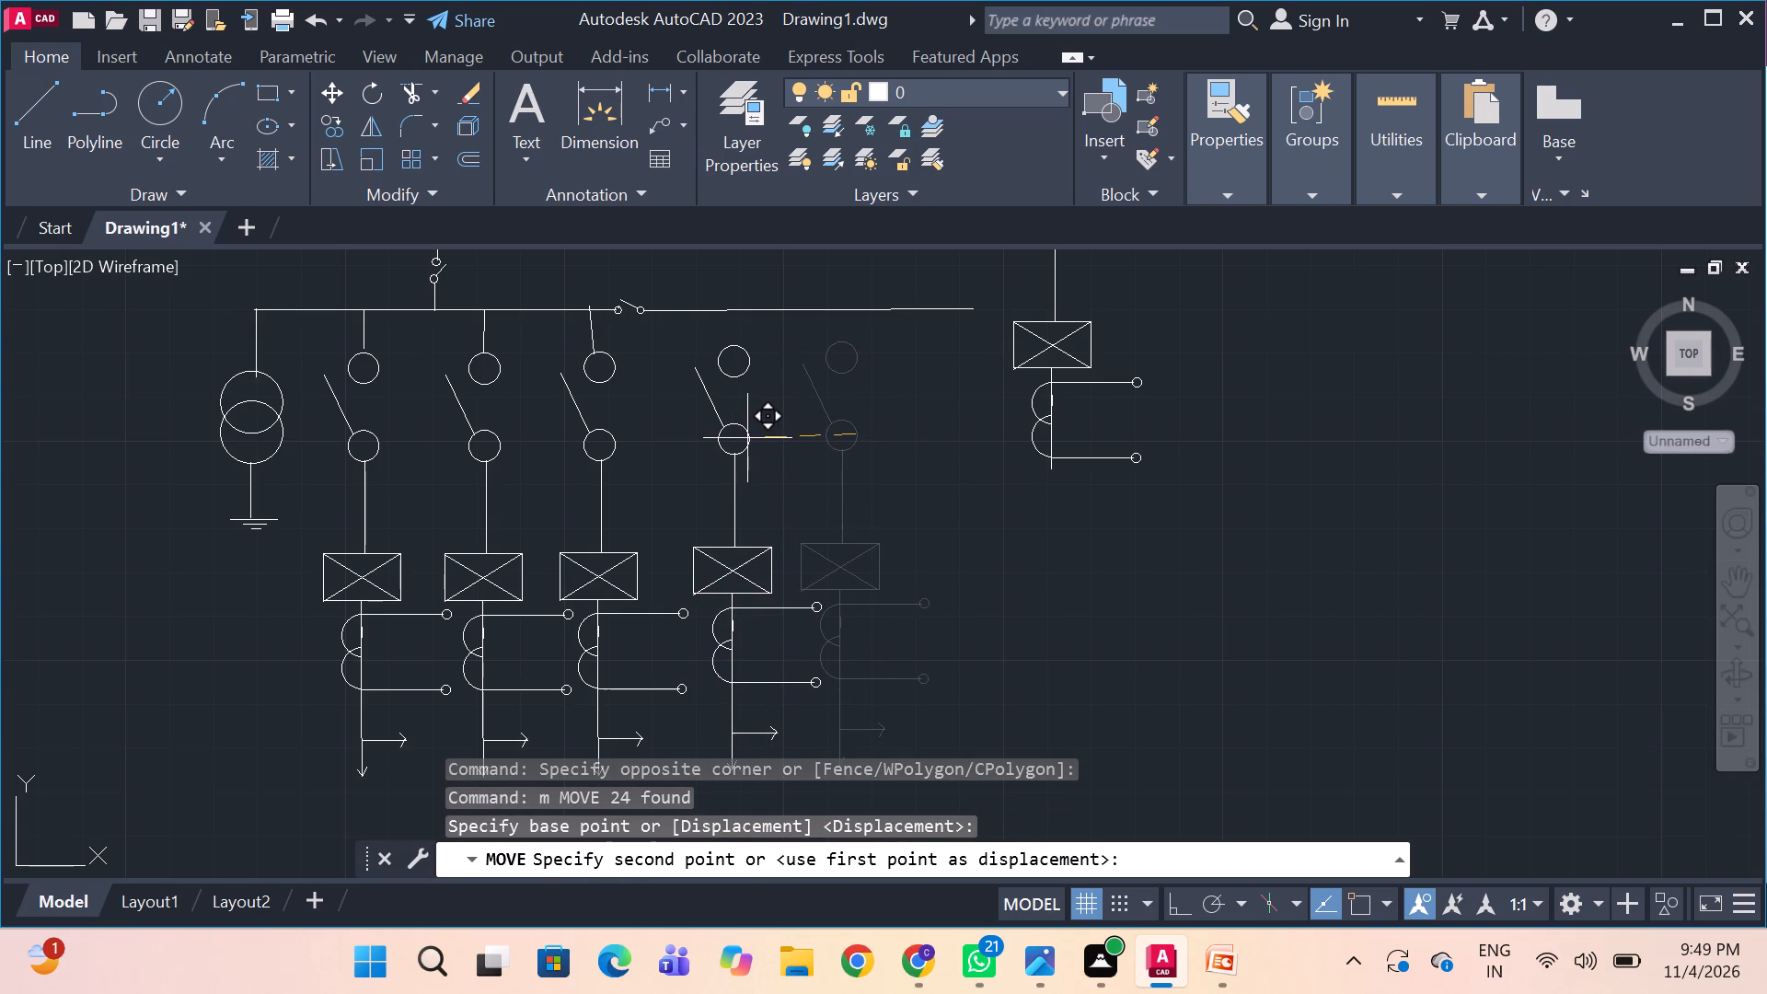
left_click(745, 439)
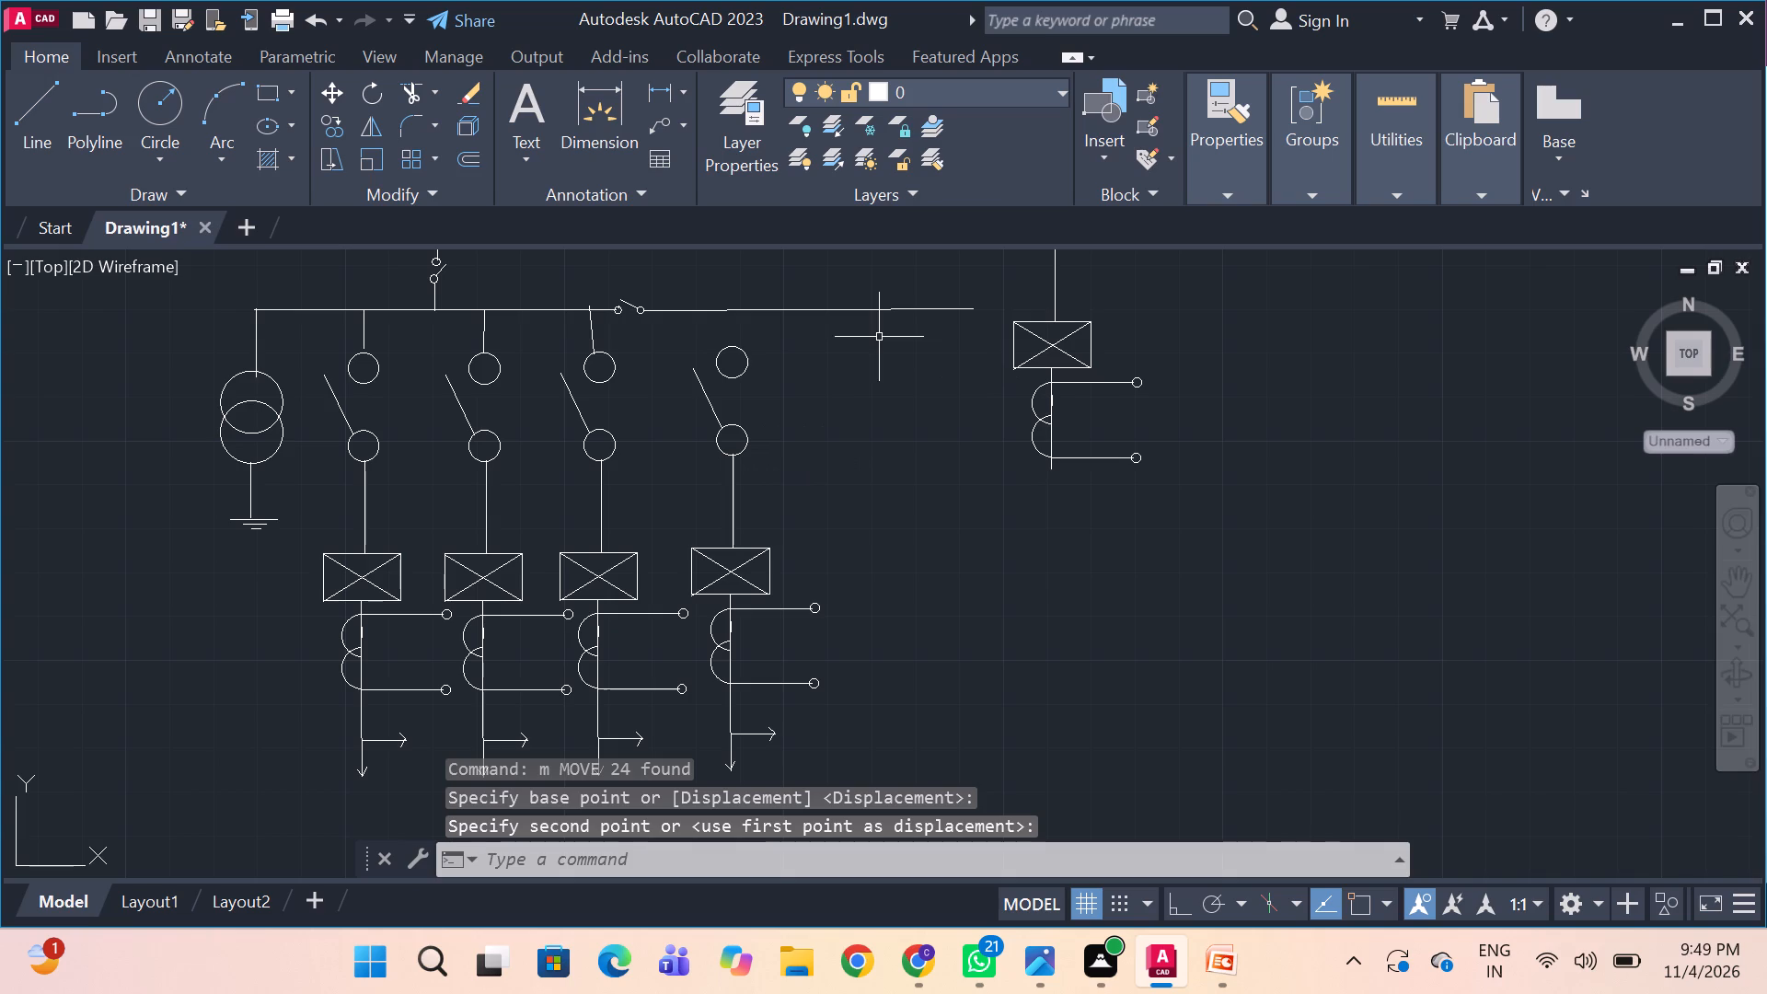
Draw a connecting line from the top of the fourth 11KV feeder's upper isolator circle up to the bus.
key("l")
key("space")
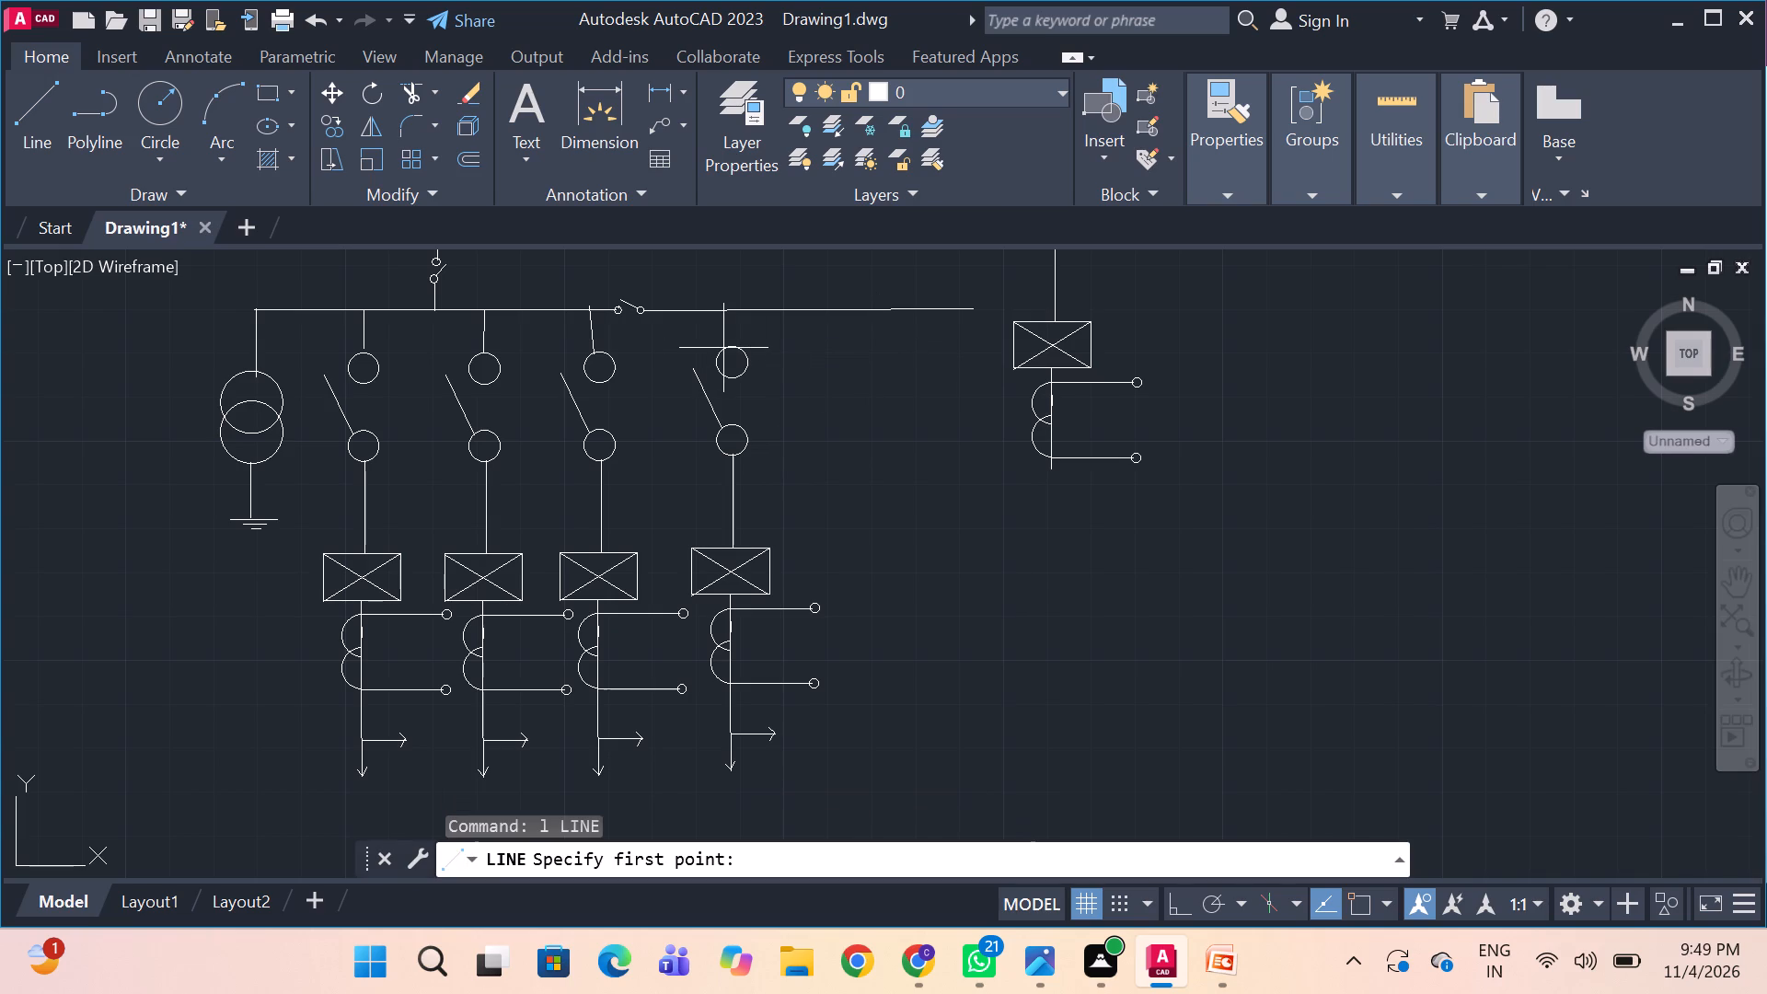
left_click_drag(730, 348, 730, 324)
left_click(730, 323)
left_click(729, 316)
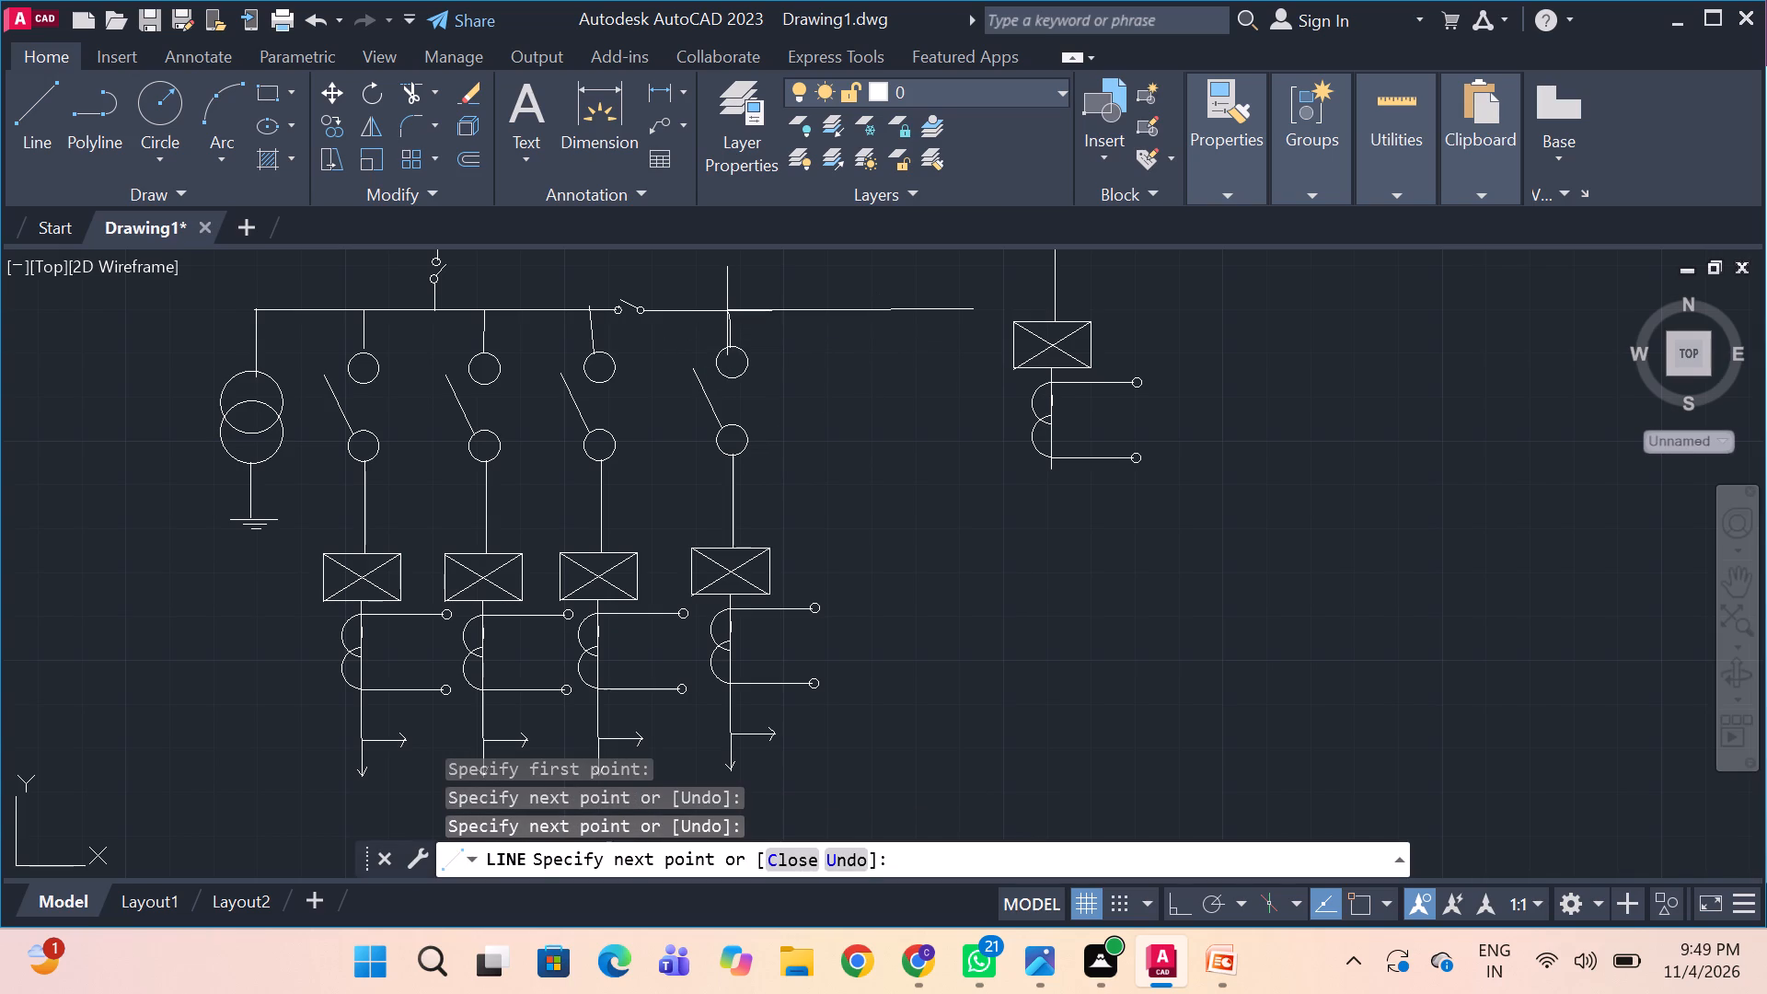
left_click(727, 313)
key("space")
Check the layout of the 11KV feeders along the bus against the reference image.
key("alt+Tab")
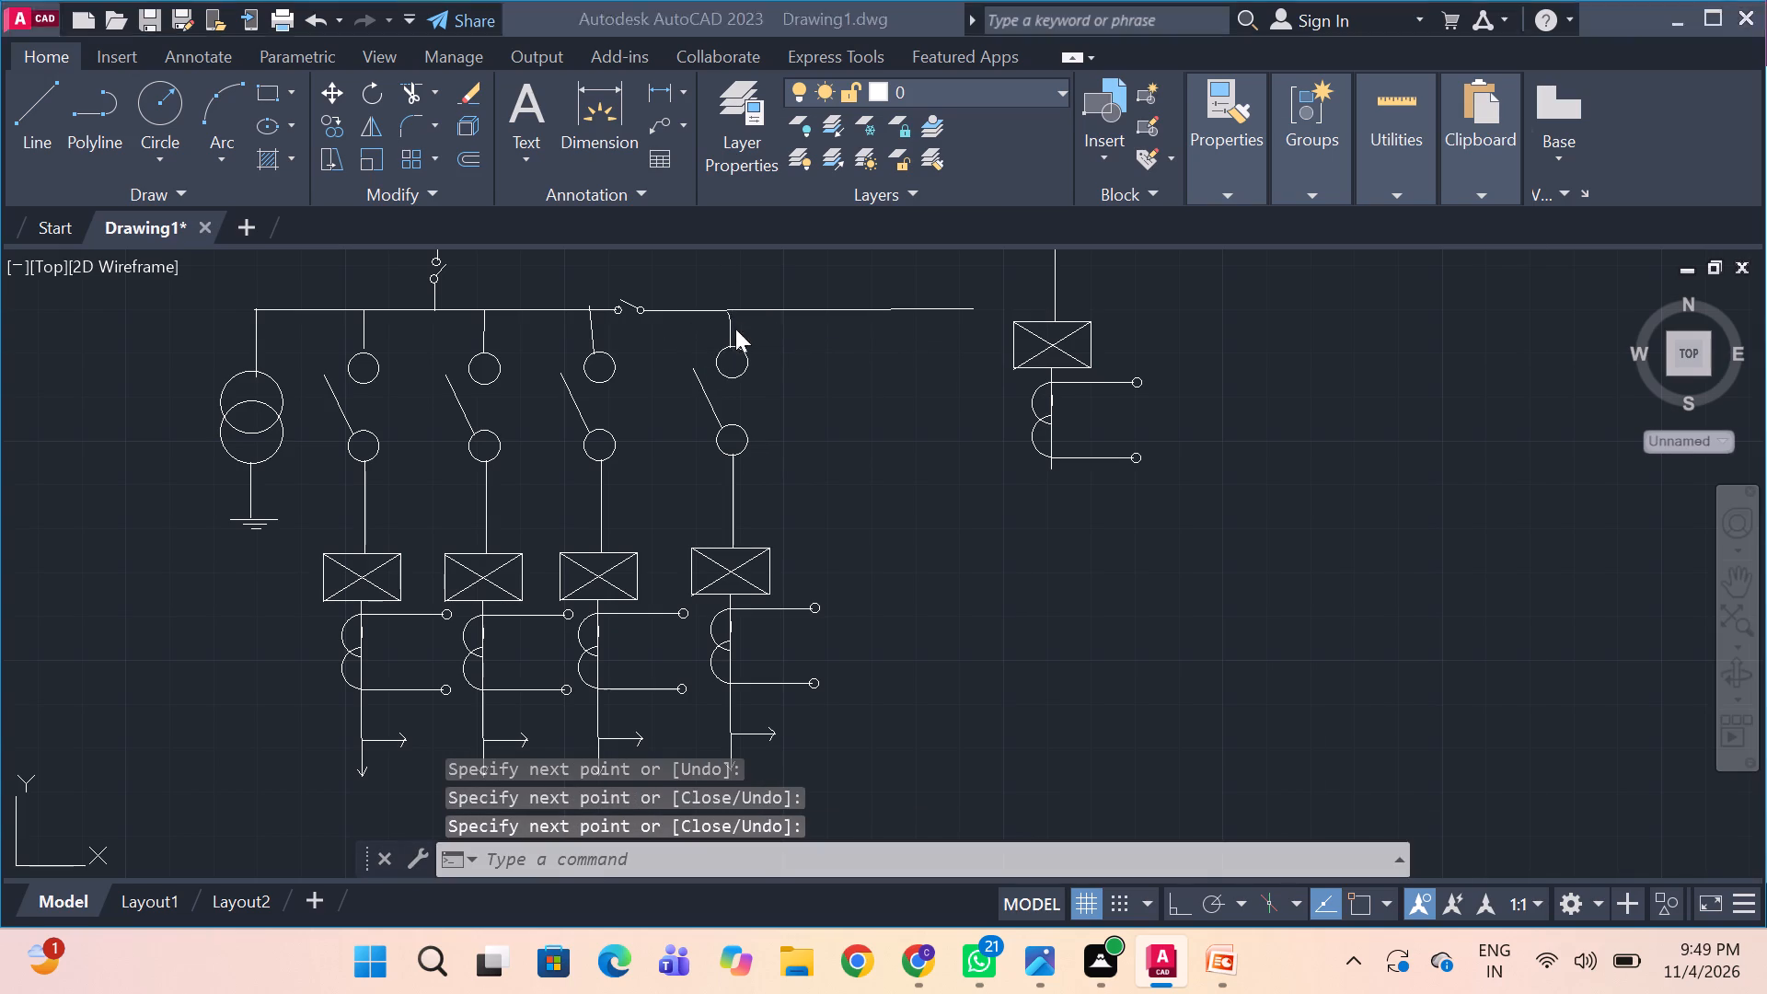
key("alt+Tab")
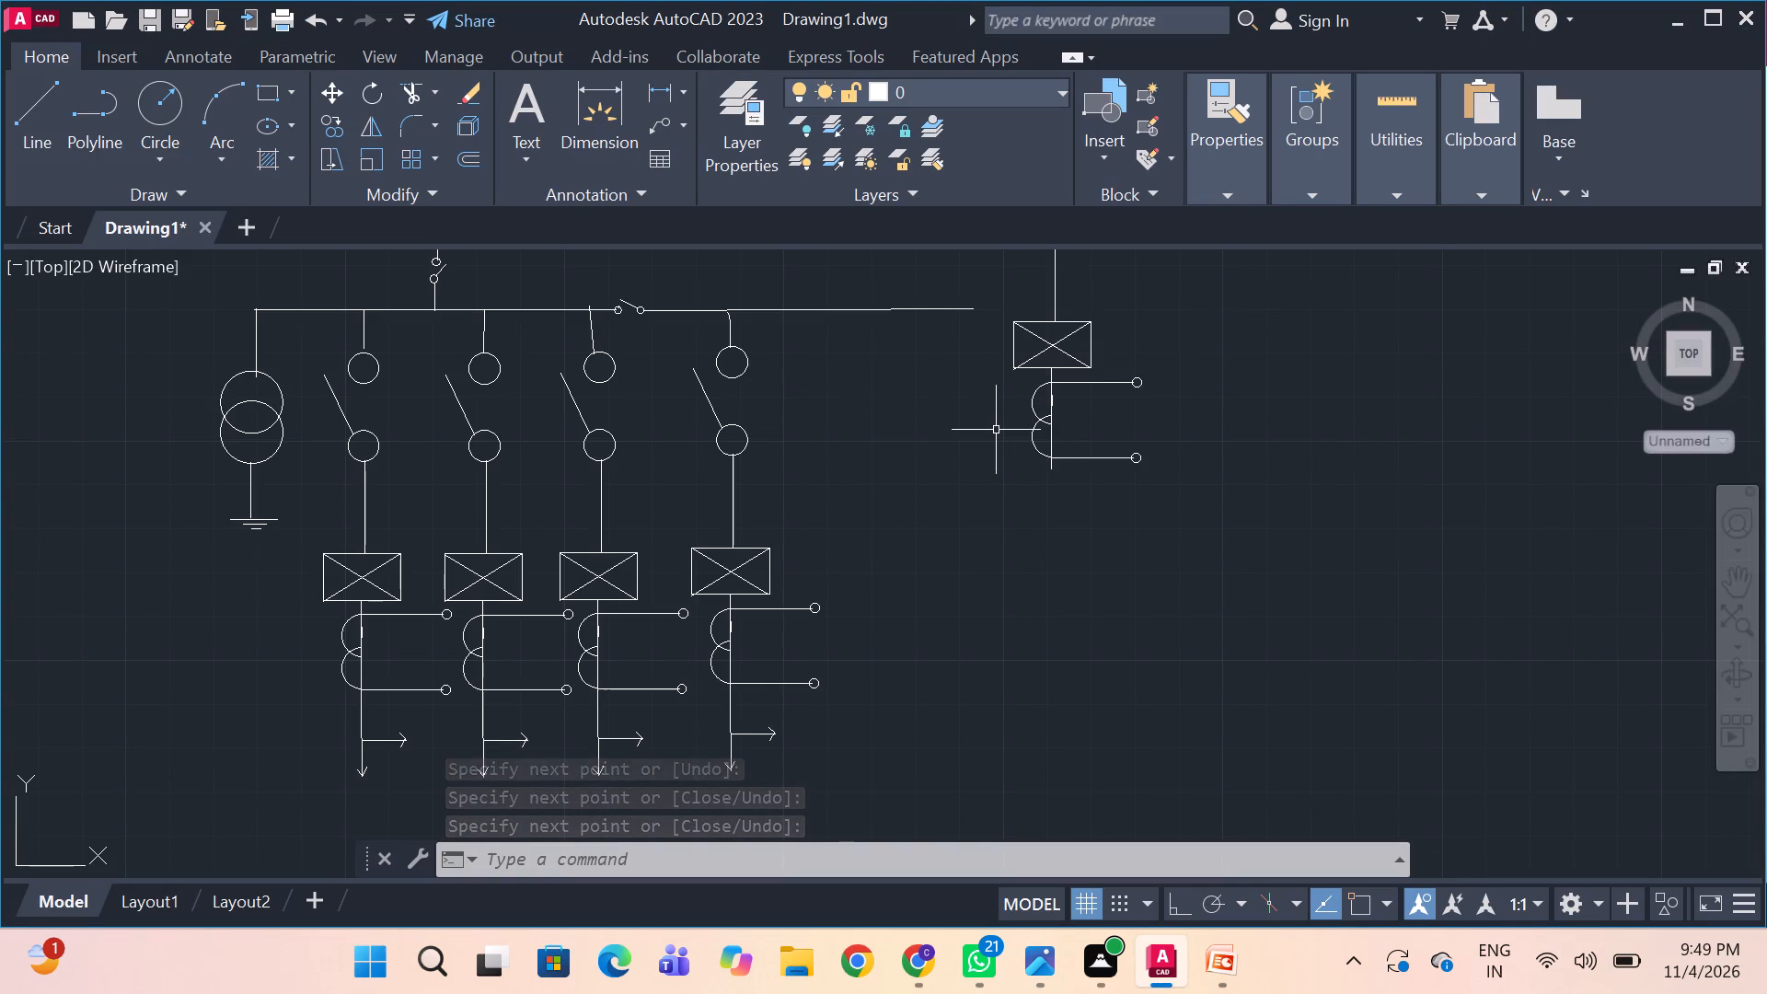
scroll(788, 430, "down", 1)
scroll(868, 494, "up", 1)
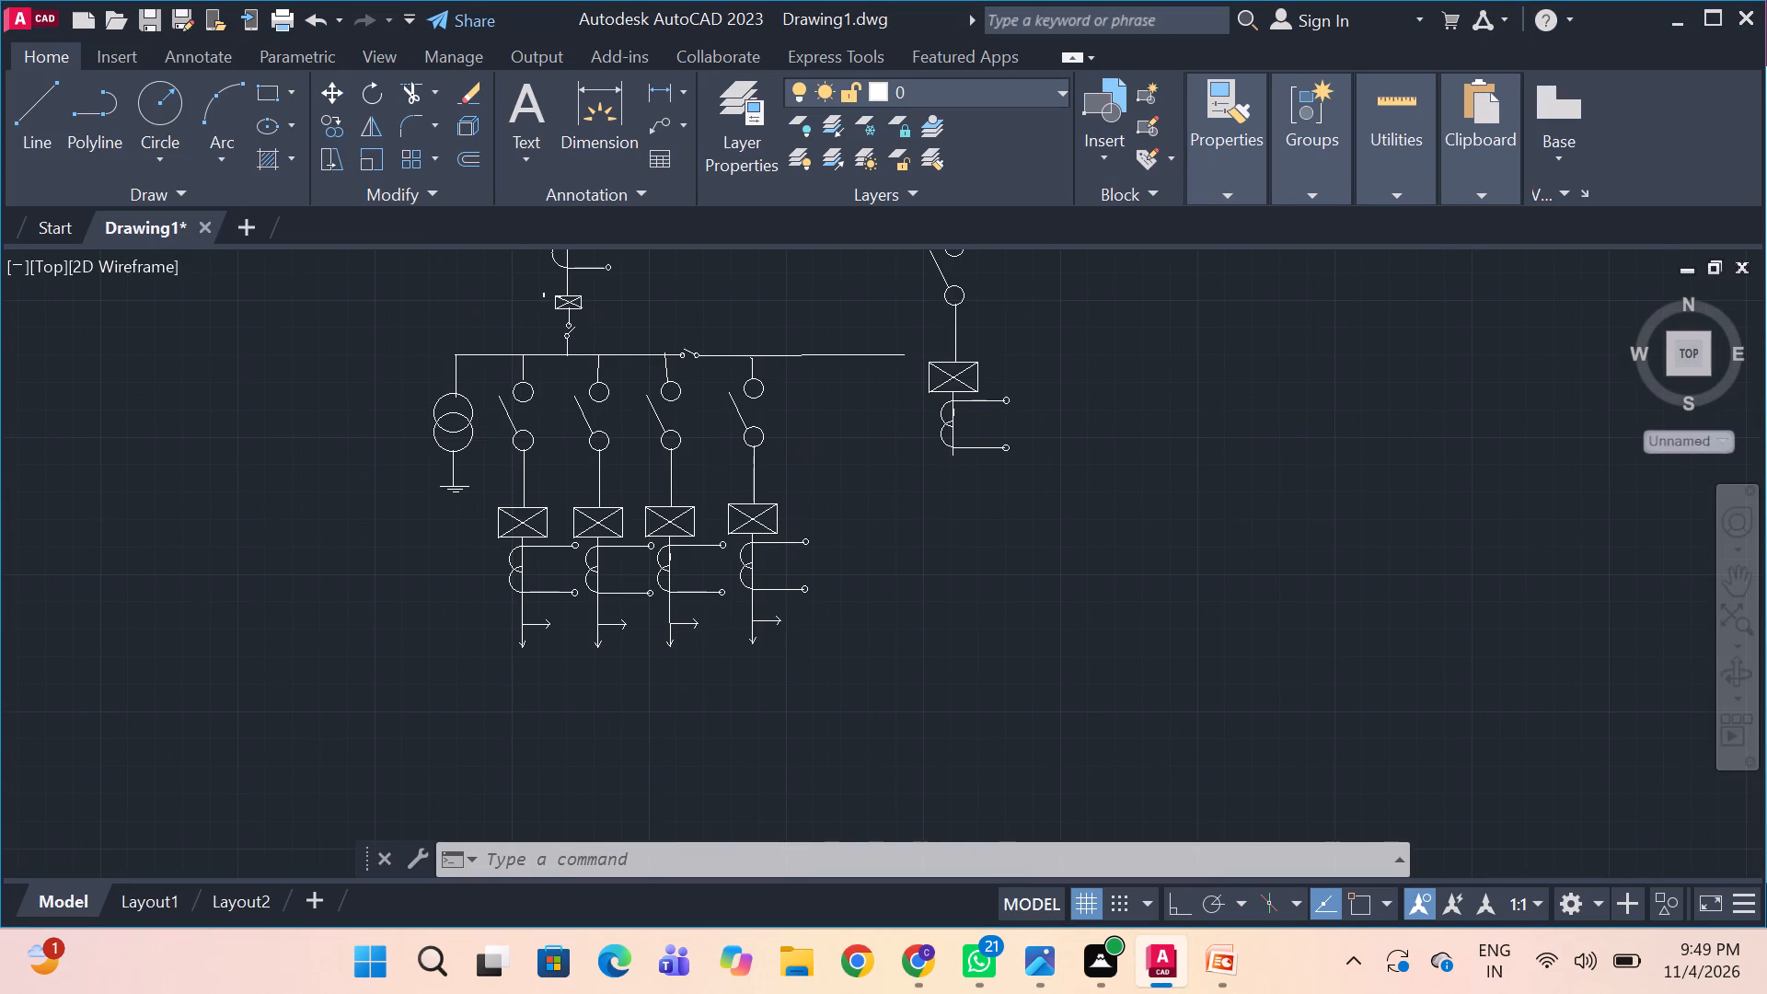
Paste a fifth copy of the 11KV feeder beyond the fourth one, roughly level with it below the bus.
key("ctrl+v")
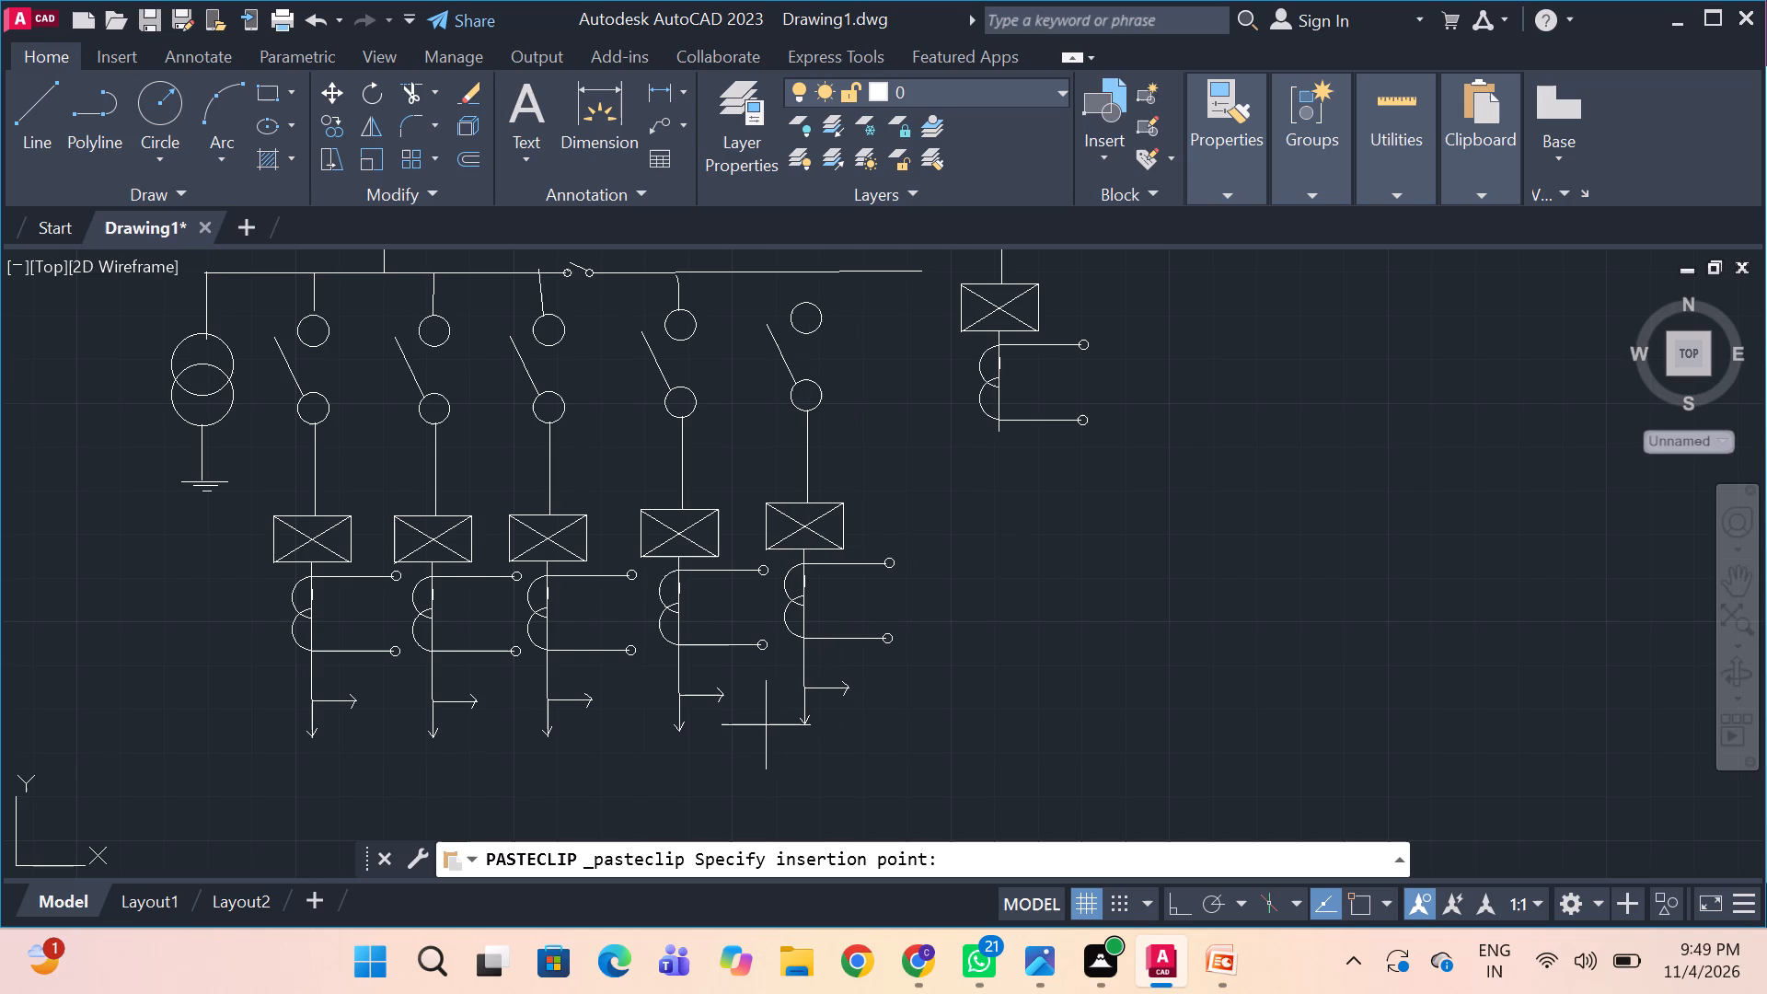
left_click(764, 725)
Draw a short connecting line from the top of the fifth 11KV feeder's upper isolator circle up to the bus.
type("l")
key("space")
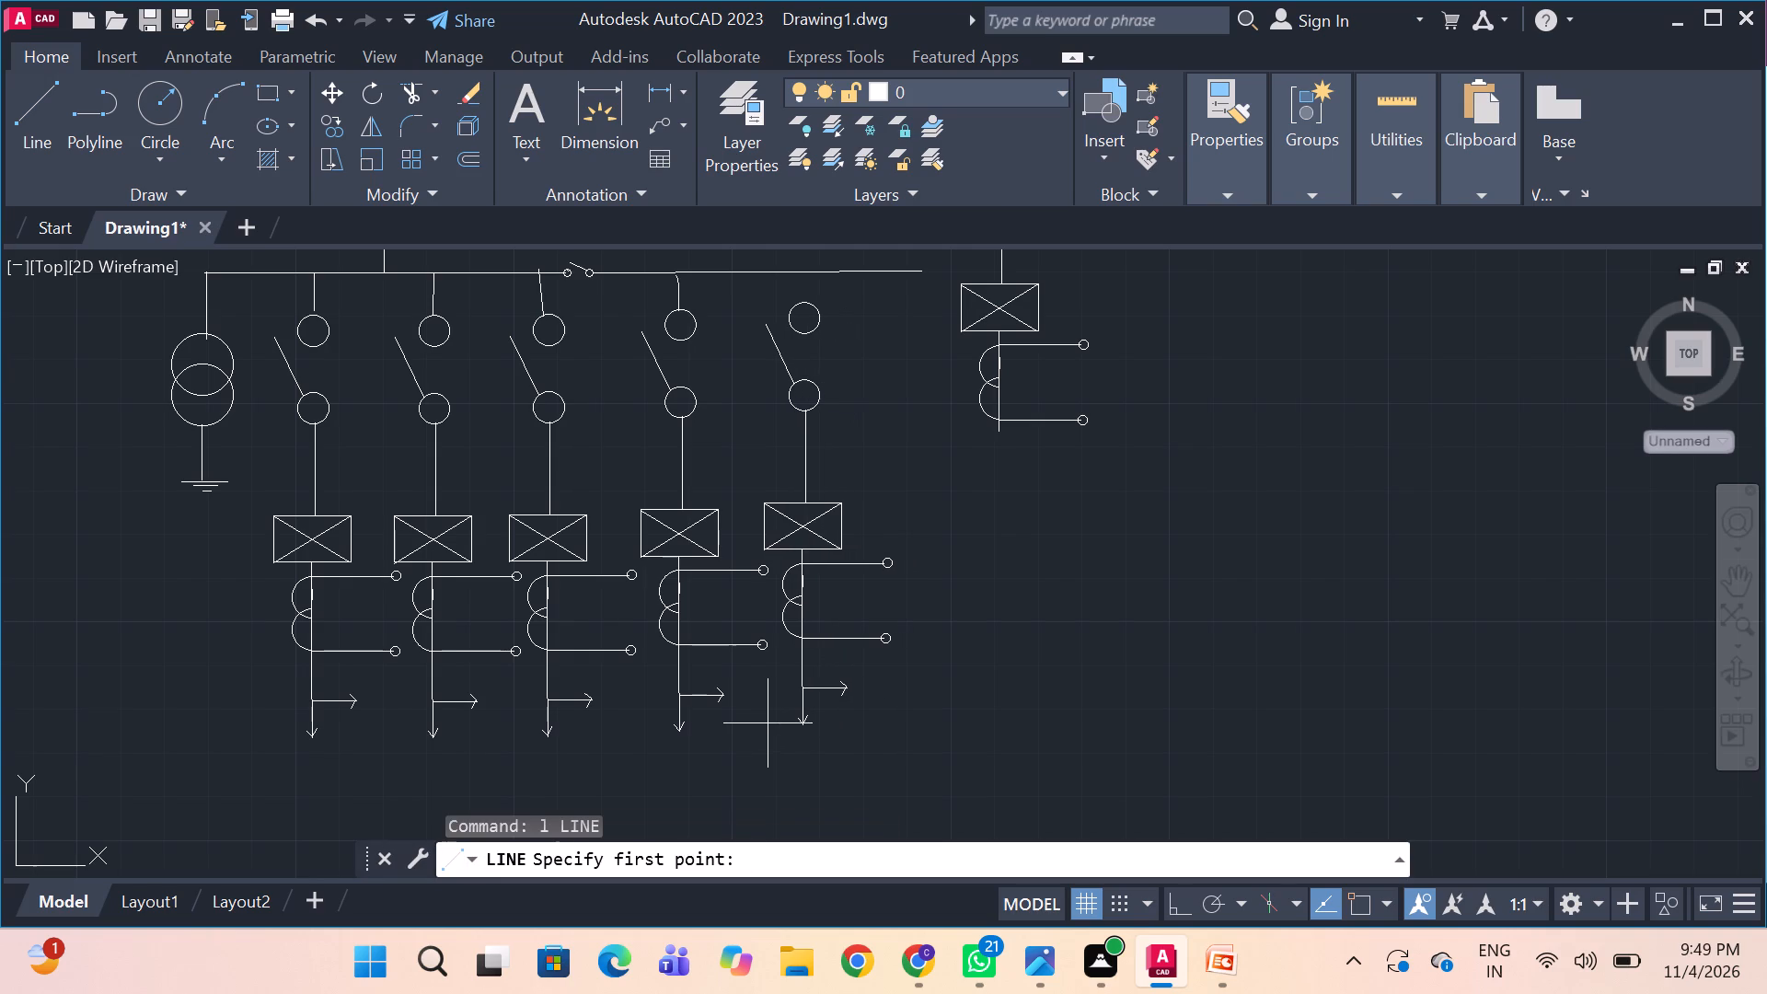
scroll(819, 556, "down", 1)
middle_click_drag(819, 571, 814, 638)
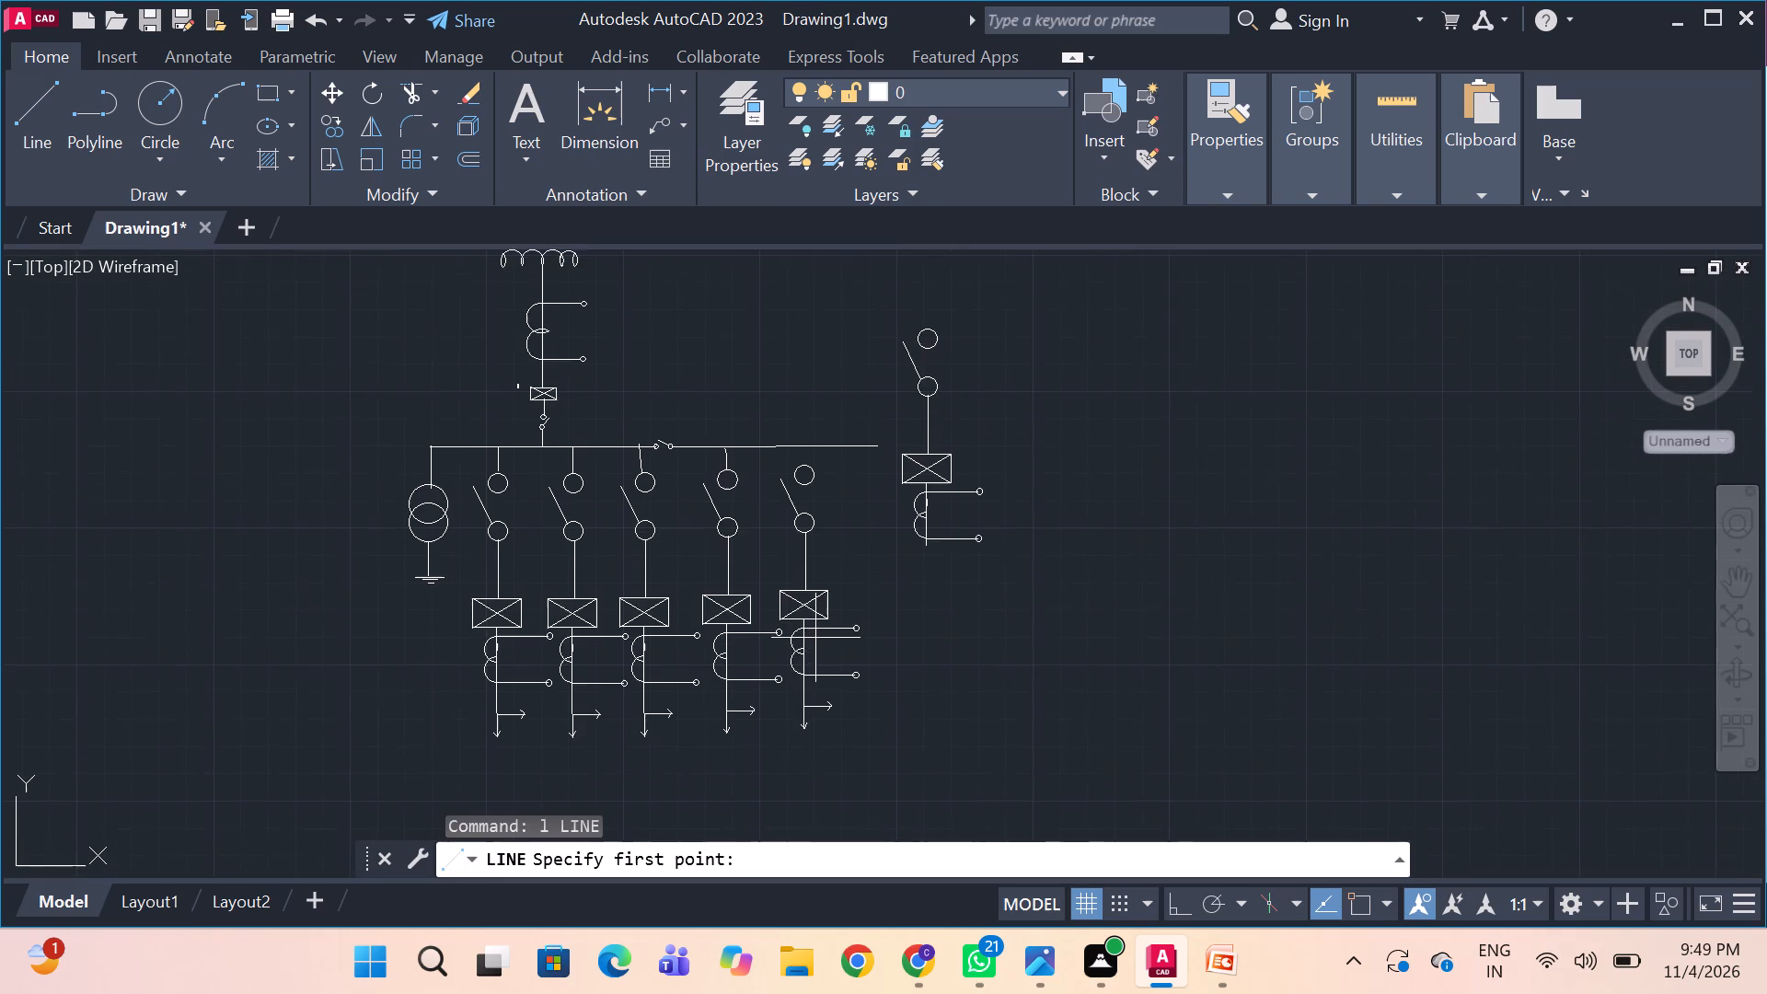
scroll(815, 637, "up", 1)
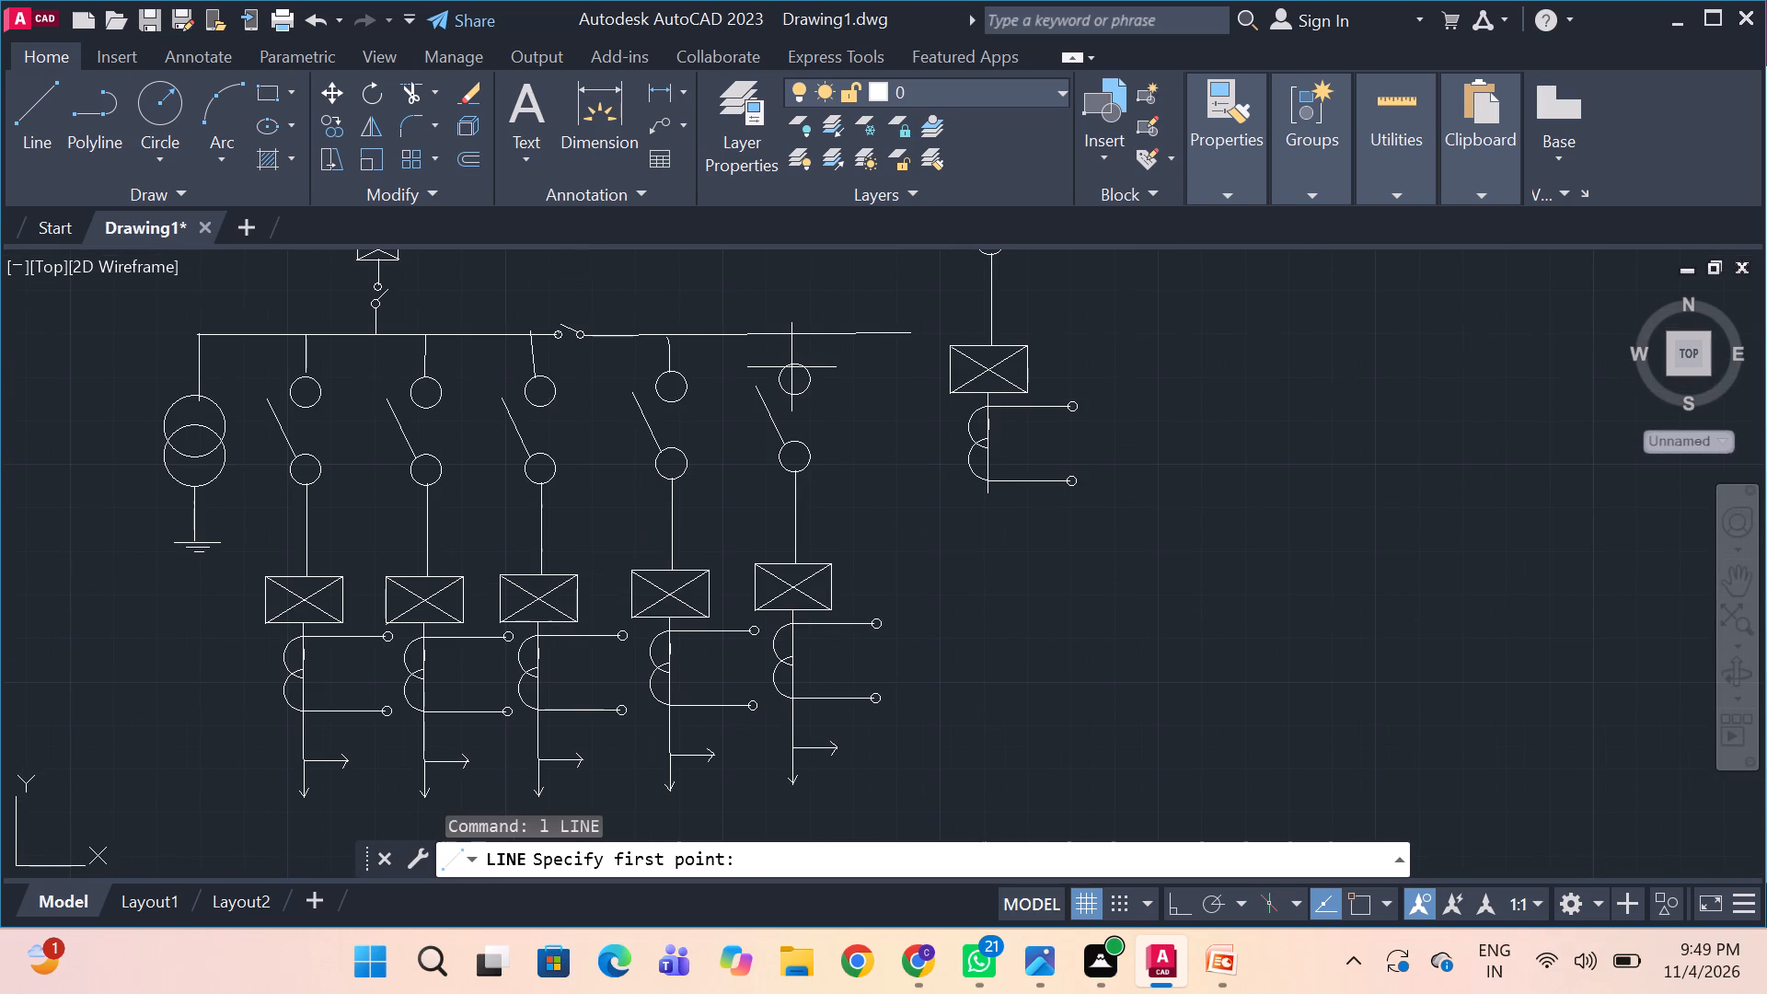
left_click_drag(793, 364, 791, 336)
left_click(791, 336)
key("space")
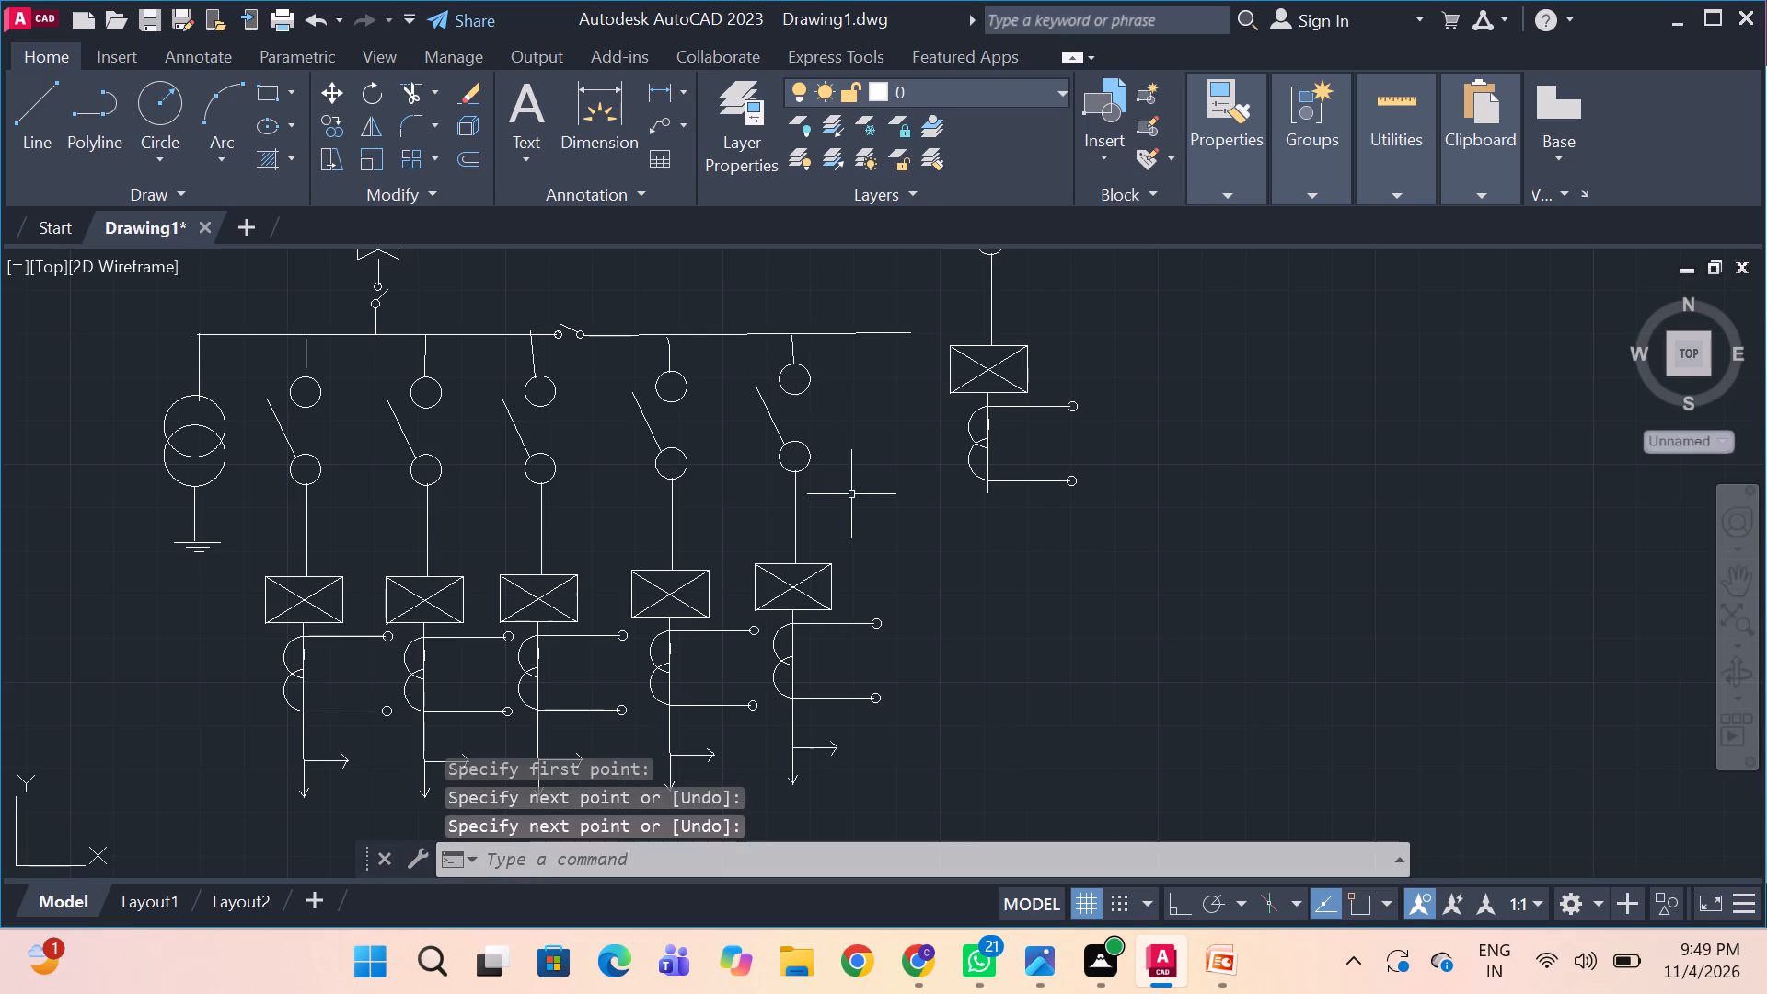
Compare with the reference image and erase the leftover isolator, breaker and CT group standing apart beyond the bus end.
key("alt+Tab")
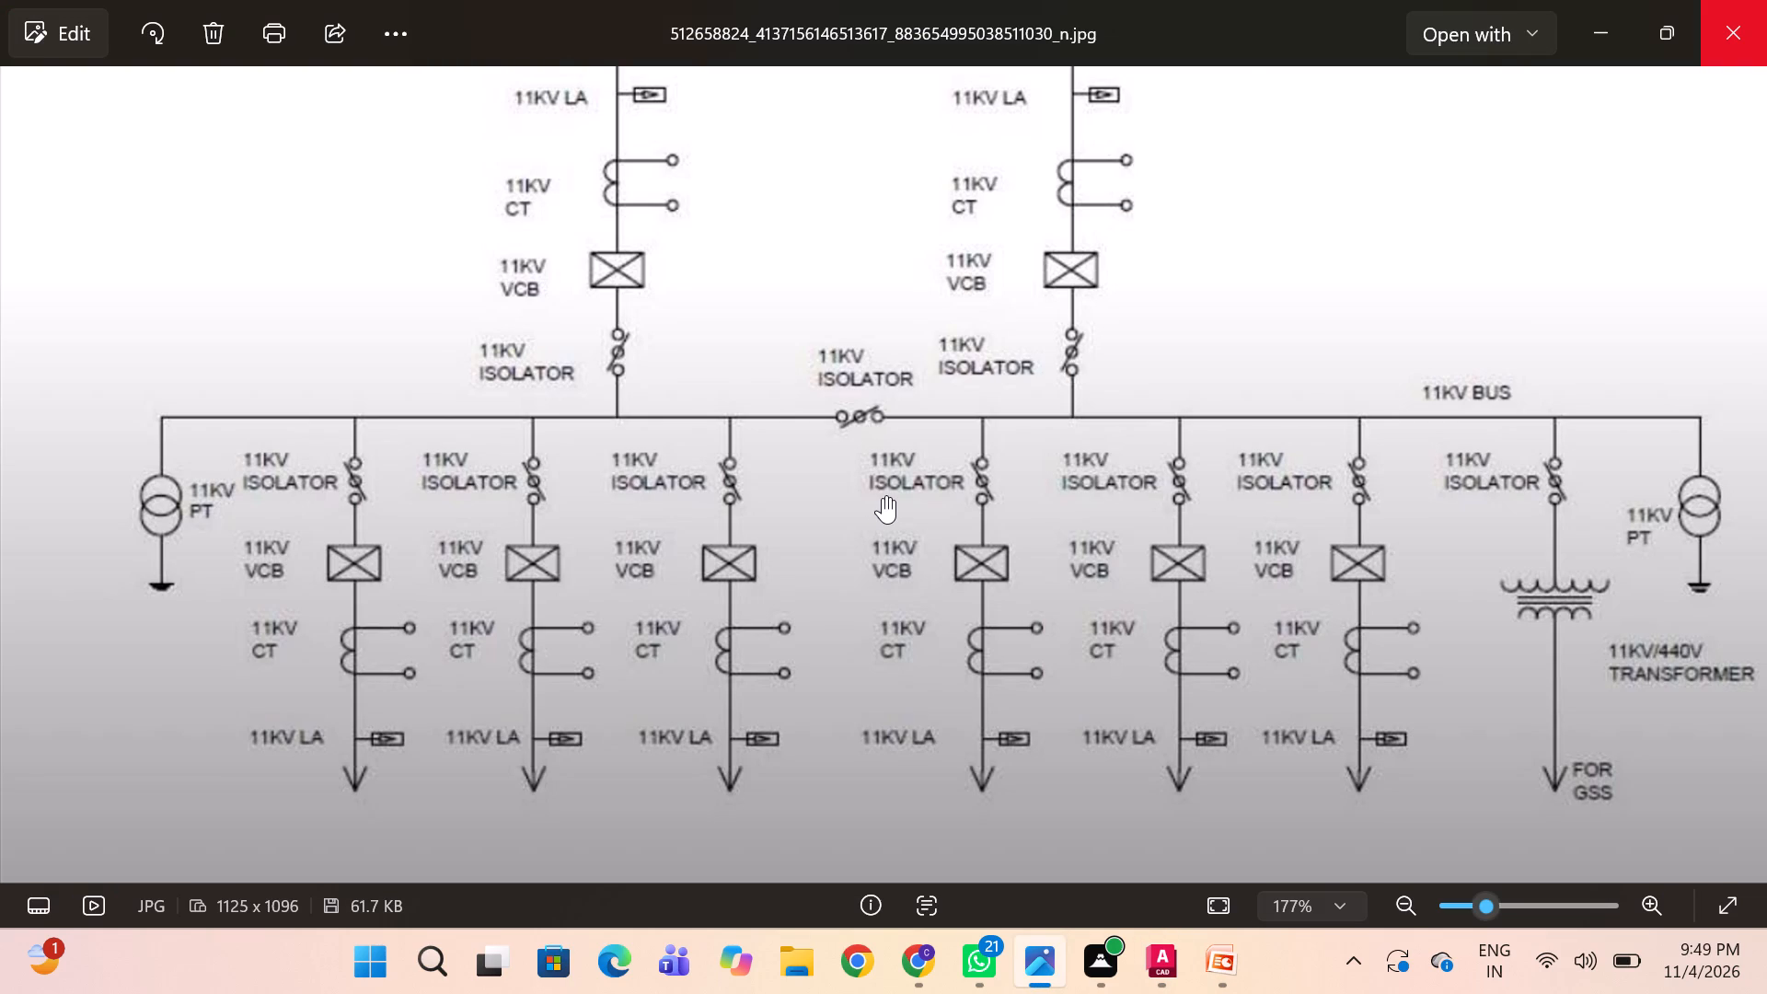
key("alt+Tab")
key("alt+Tab")
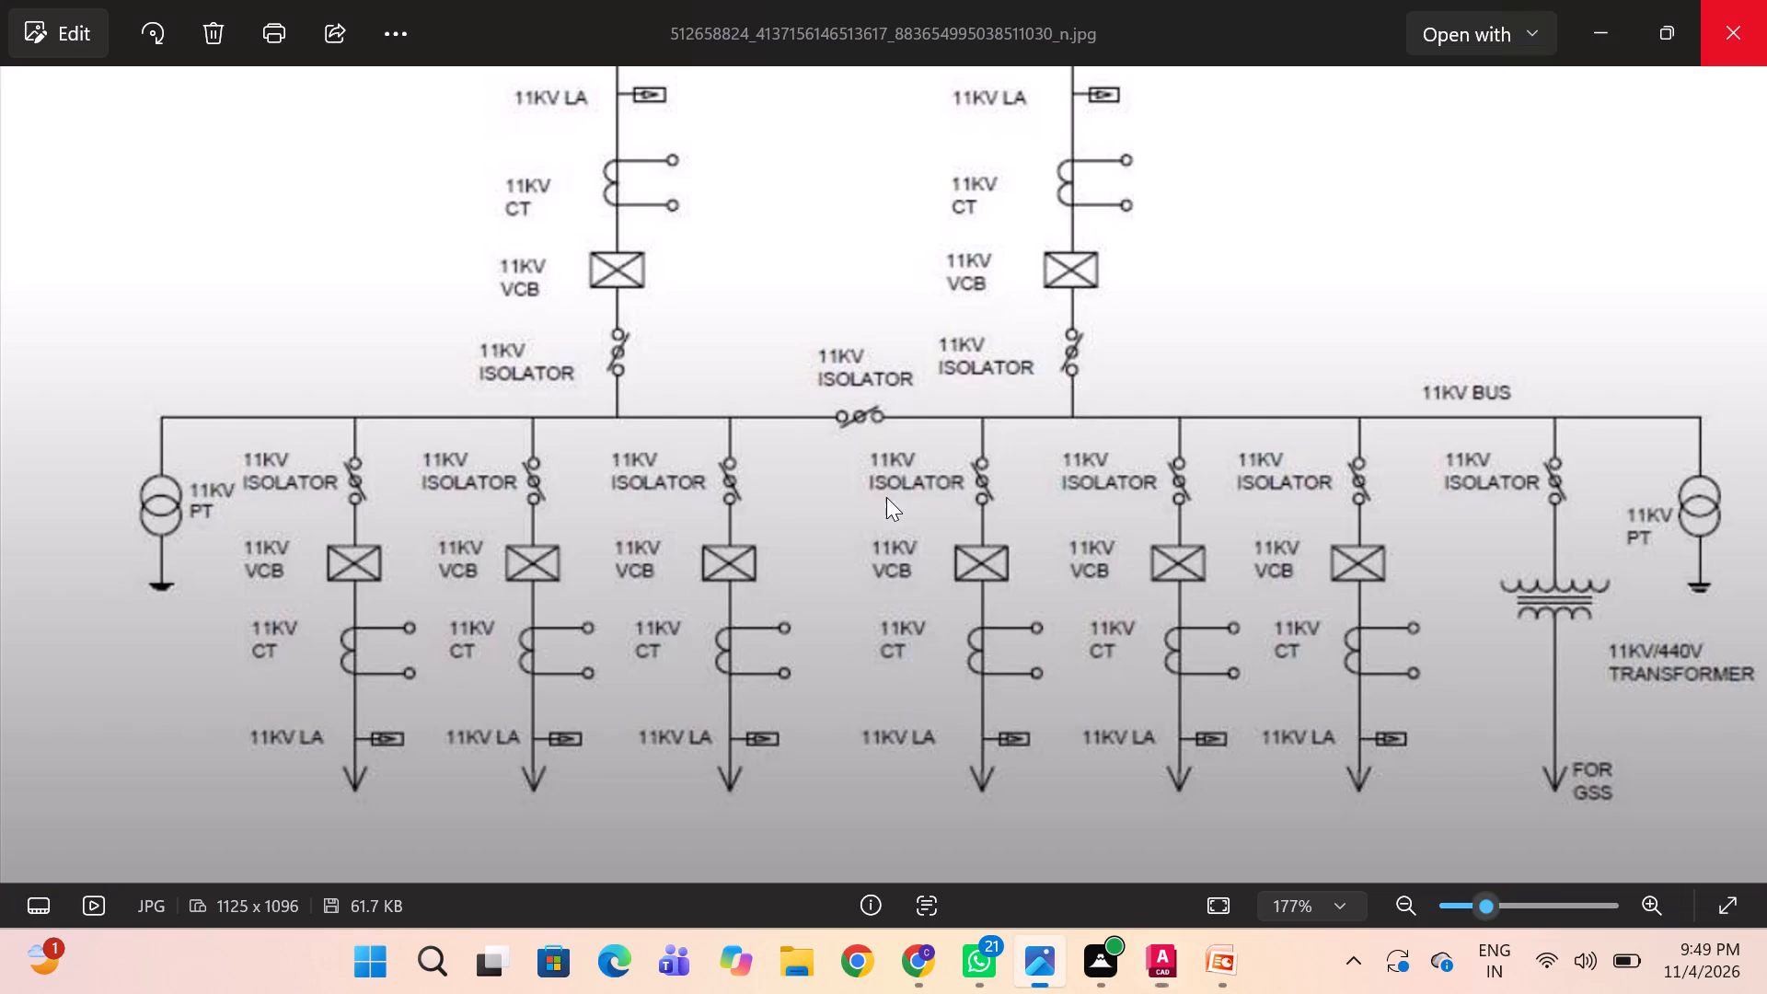
key("alt+Tab")
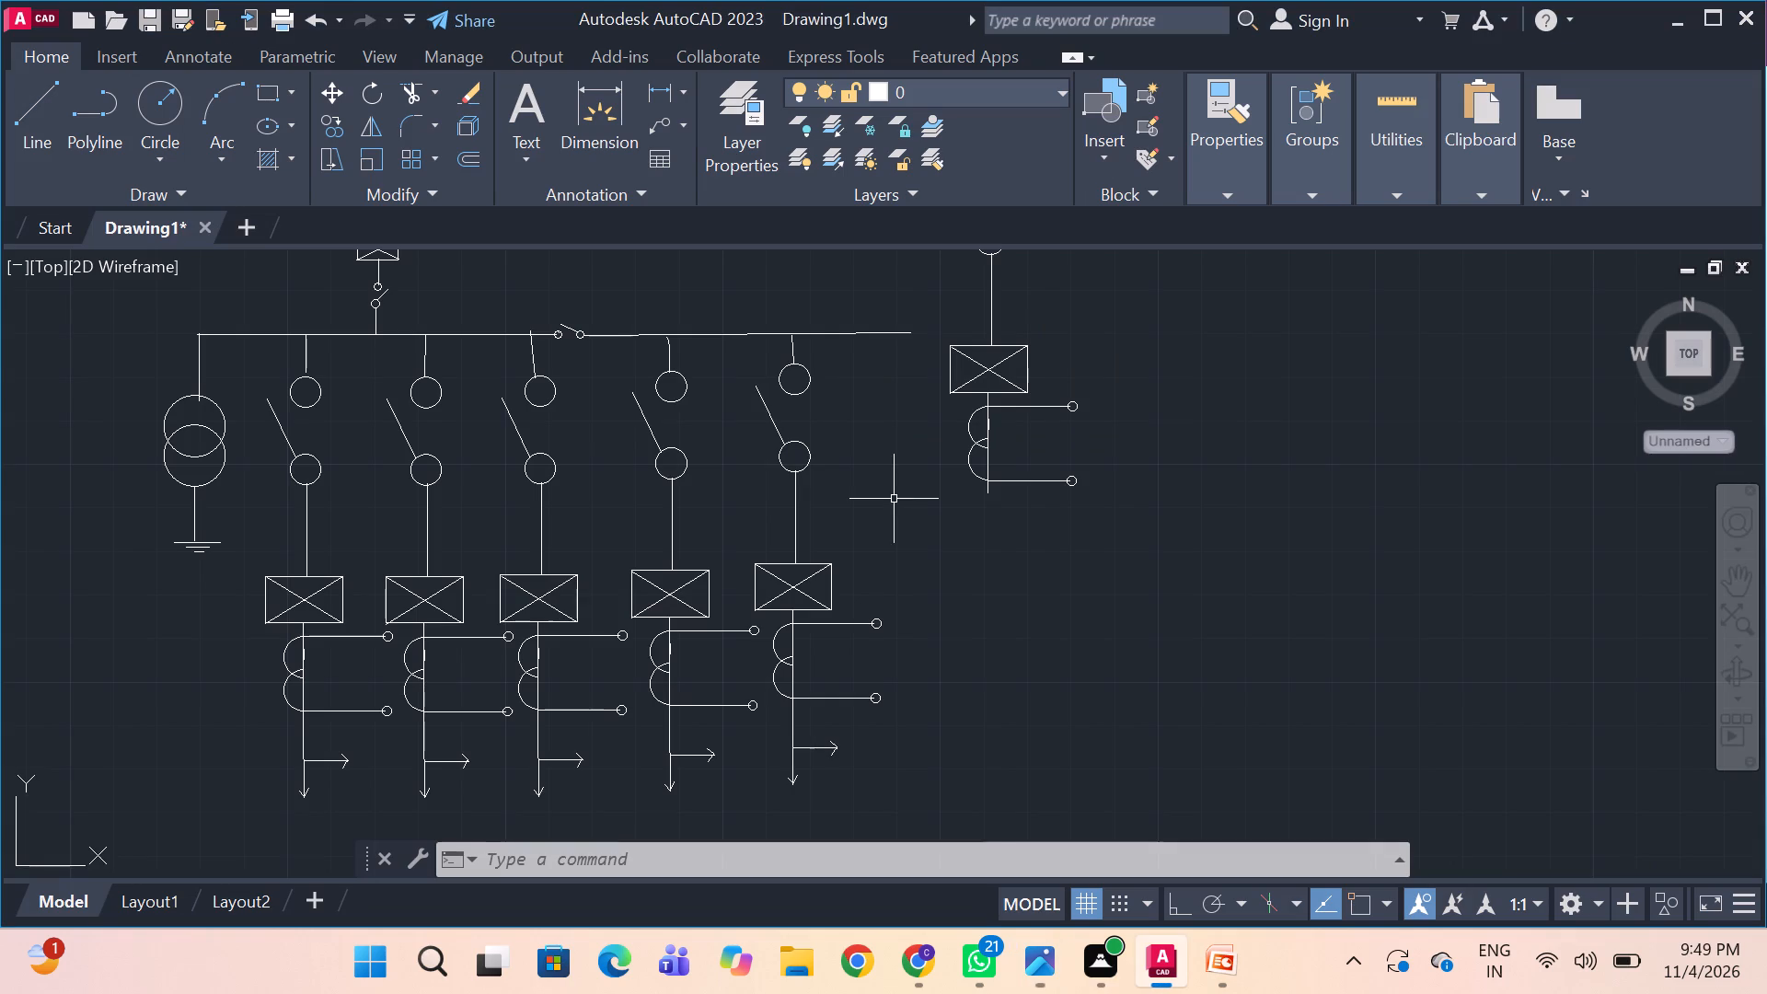
scroll(894, 499, "down", 1)
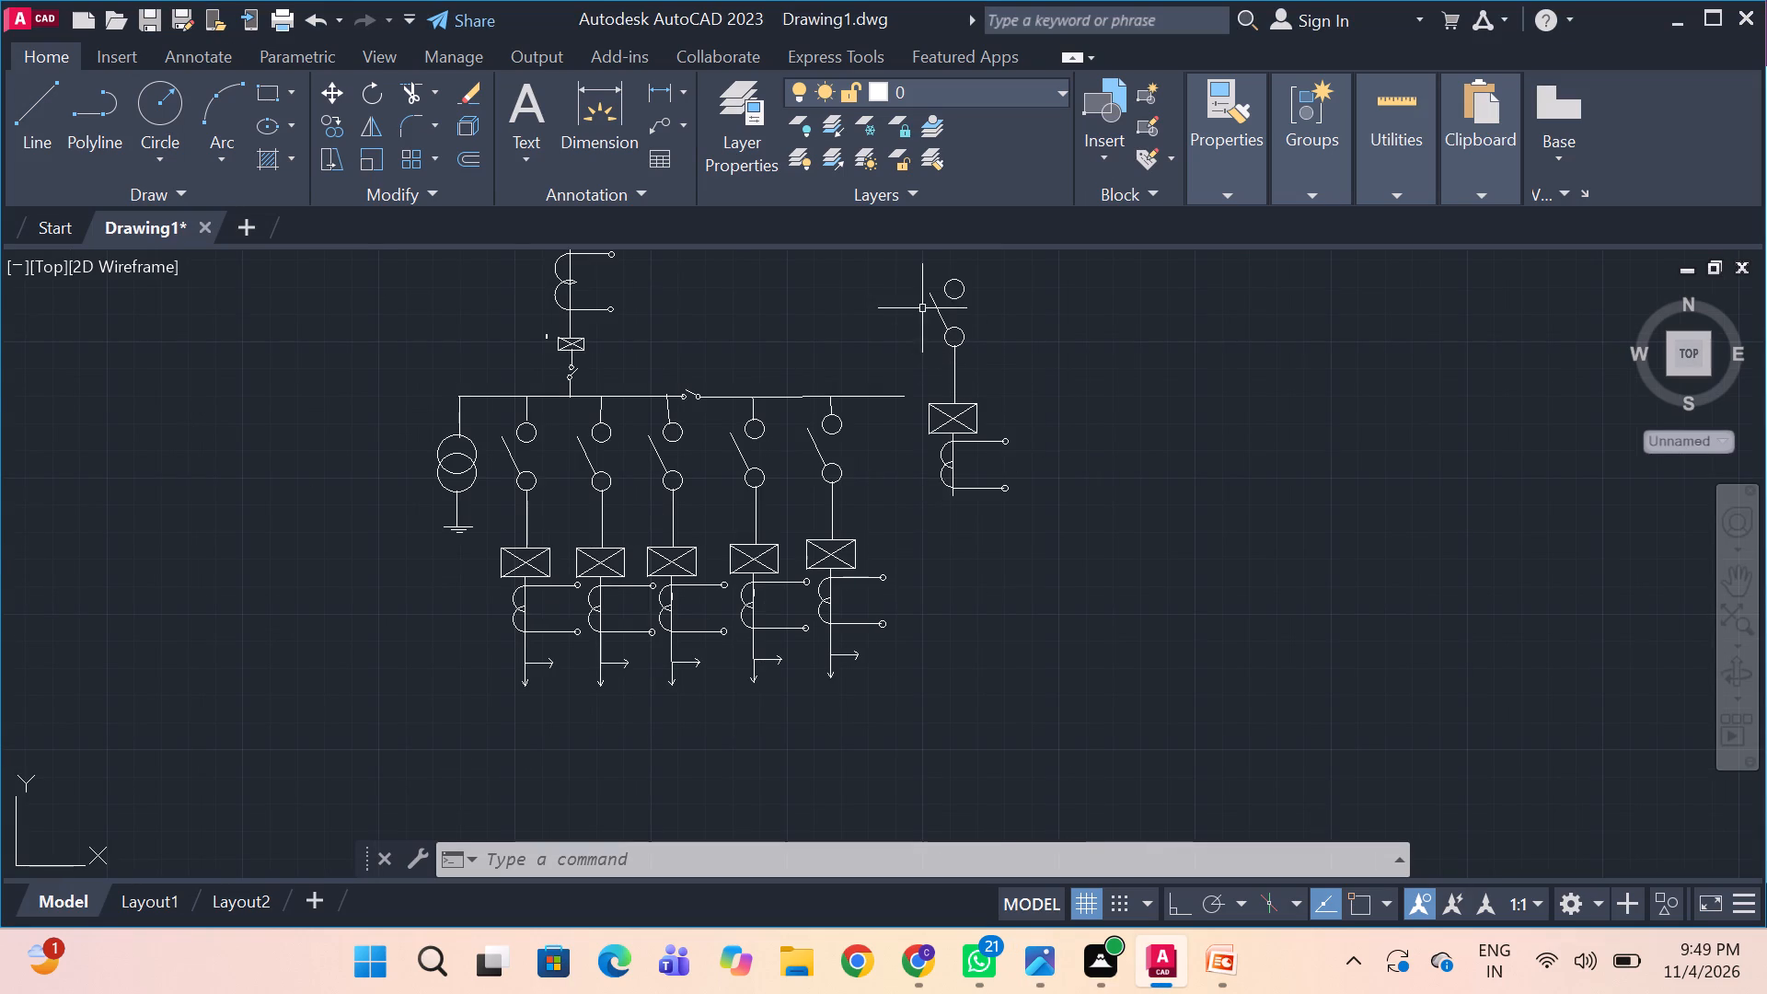
left_click(896, 273)
left_click(1021, 505)
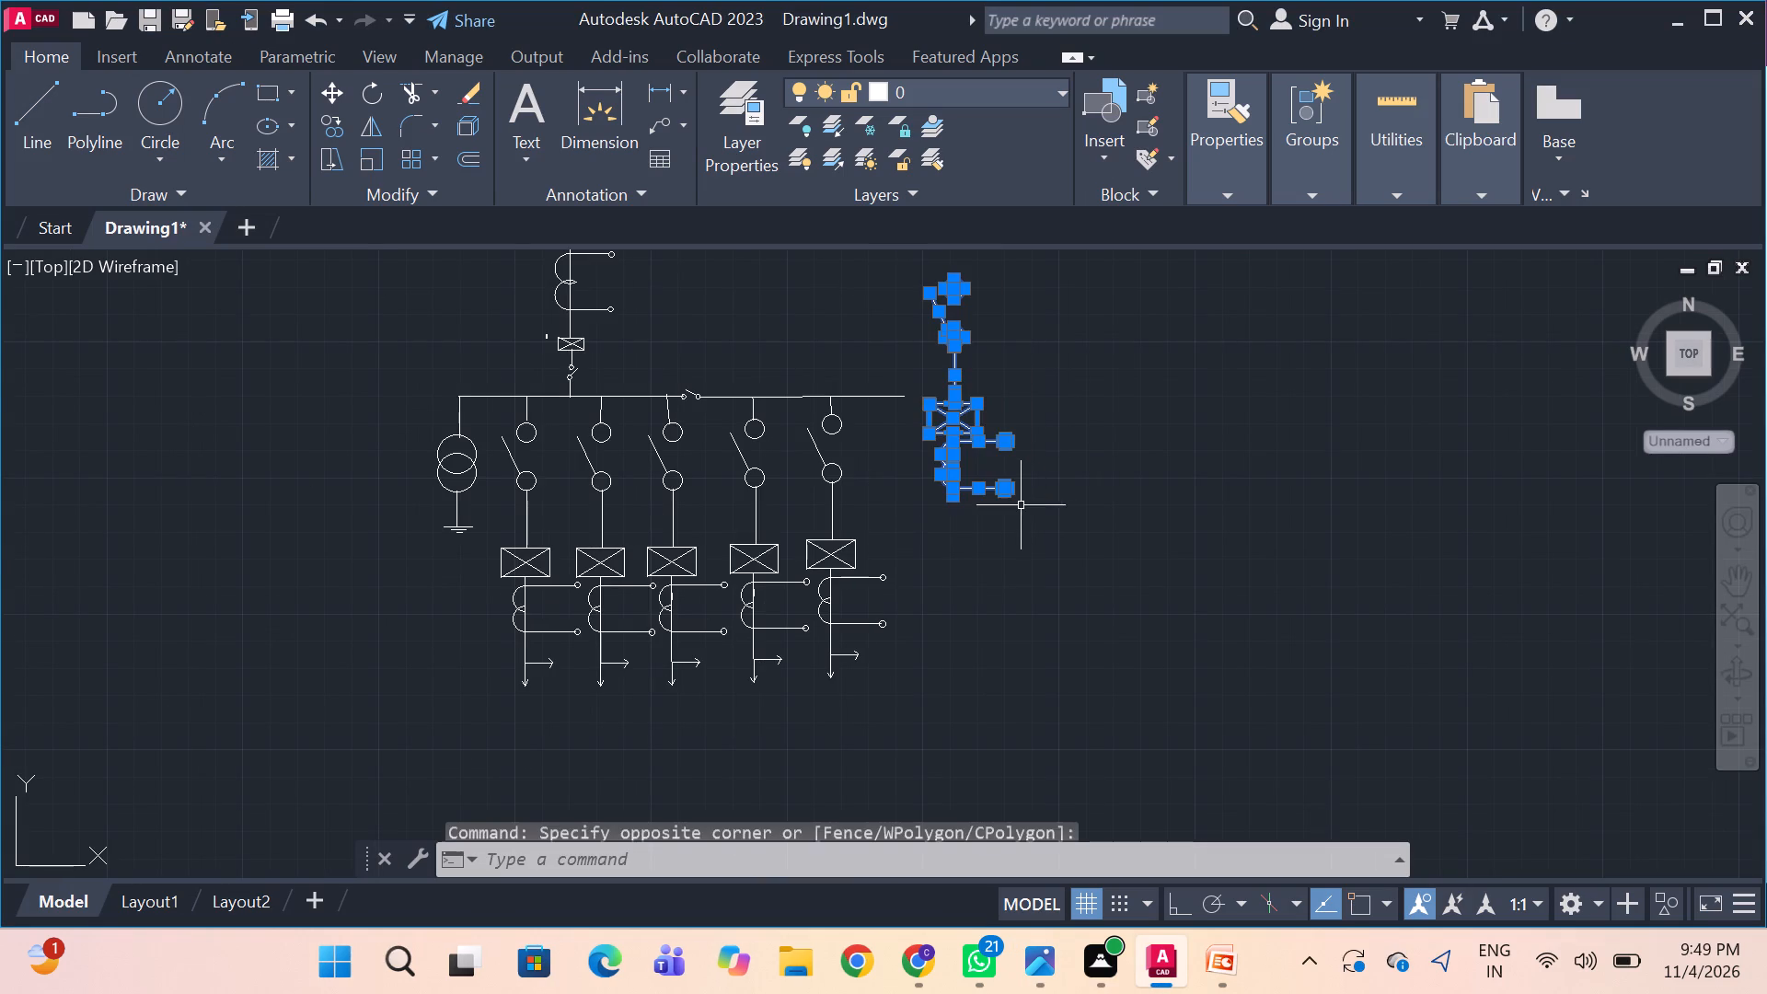
key("Delete")
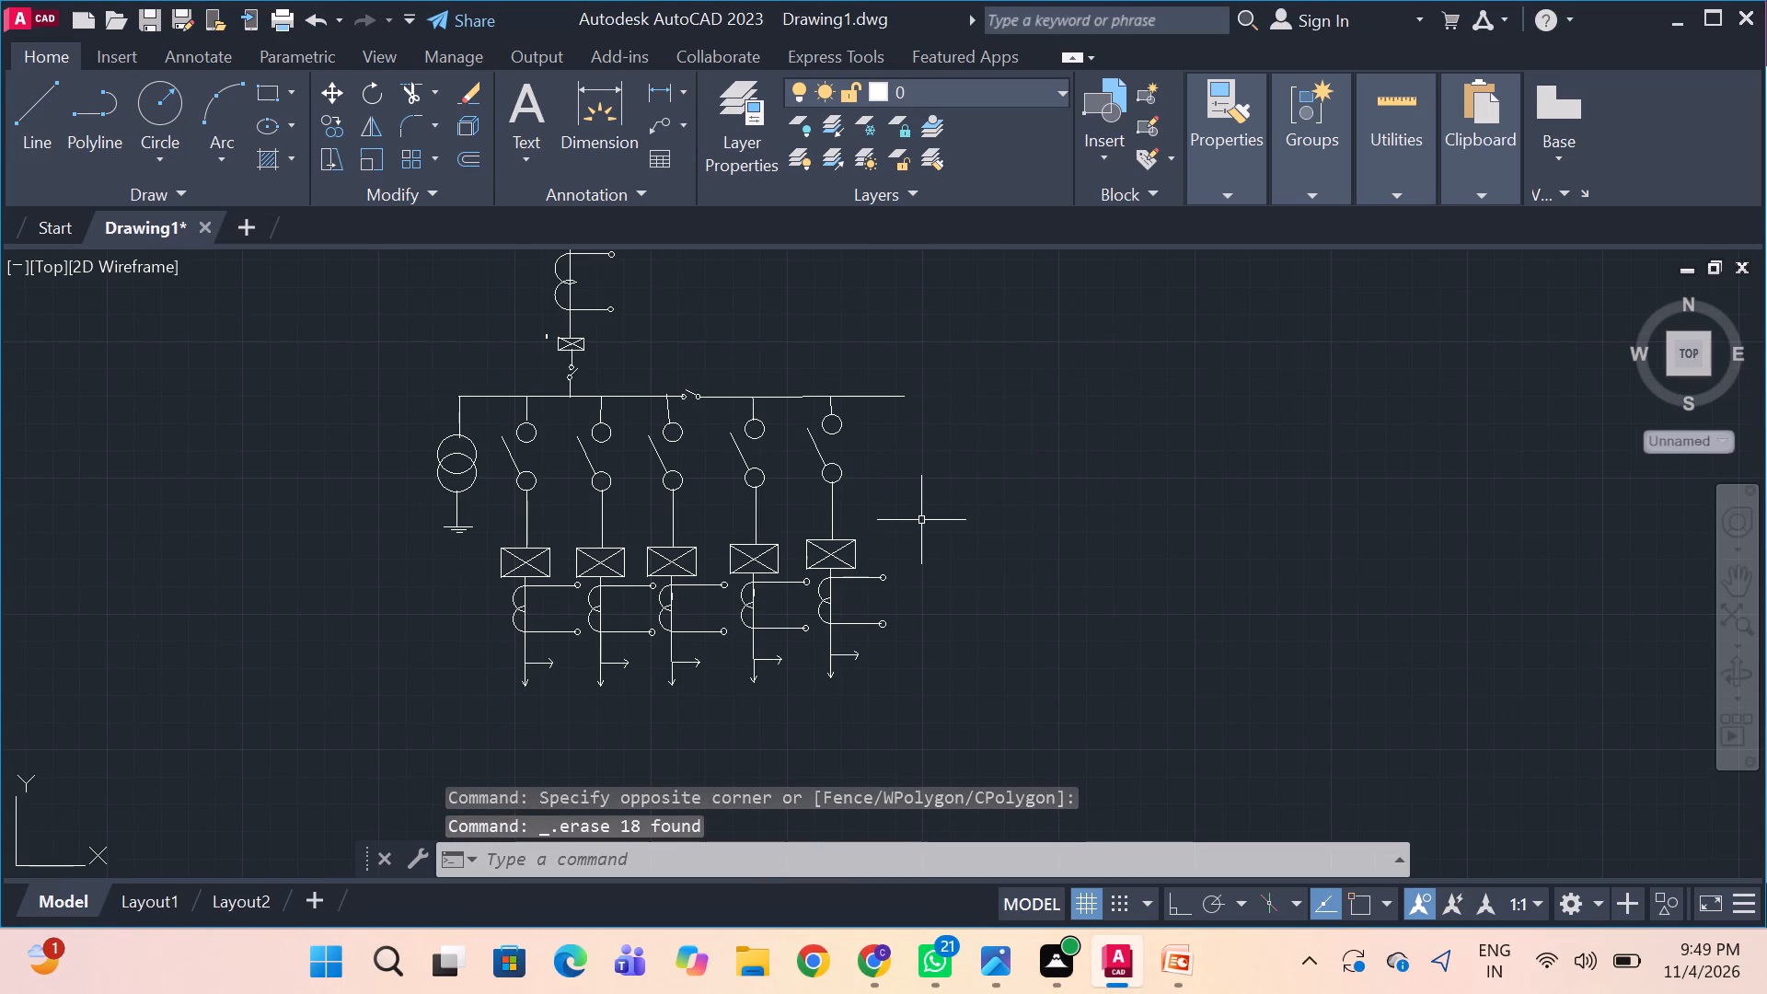
Paste a sixth copy of the 11KV feeder beyond the fifth one, level with it under the end of the bus.
scroll(922, 520, "up", 1)
middle_click_drag(923, 514, 1043, 487)
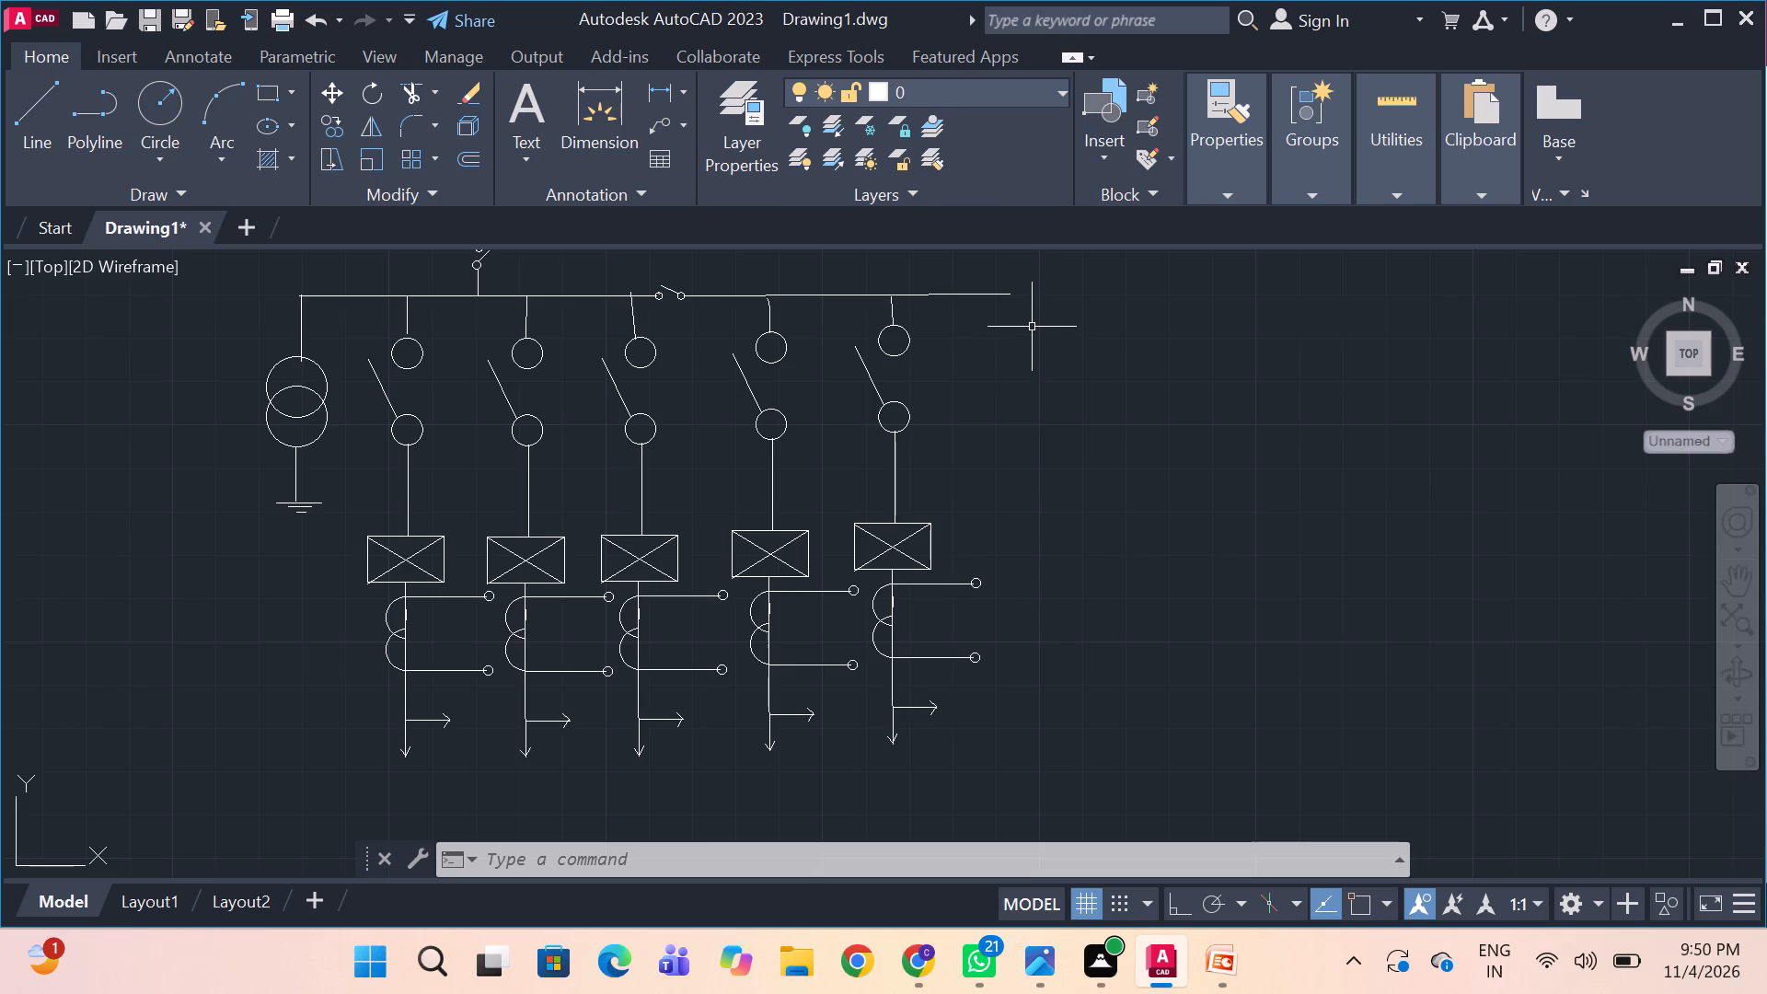
key("alt+Tab")
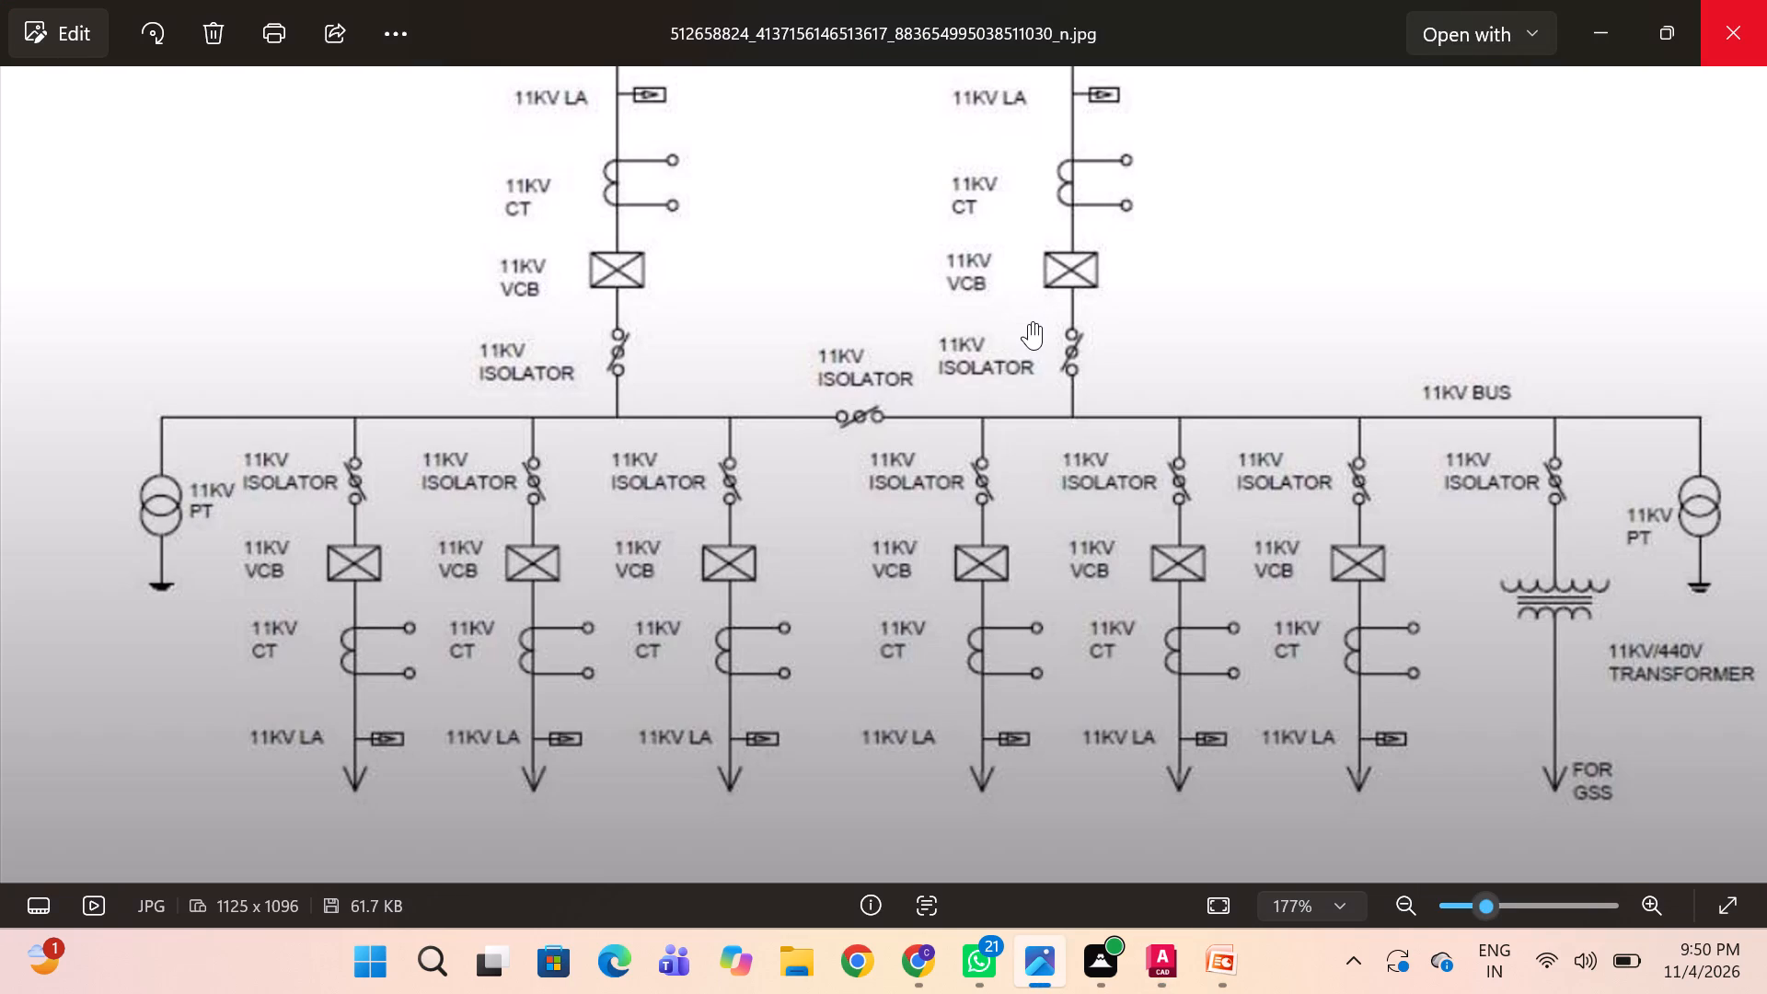
key("alt+Tab")
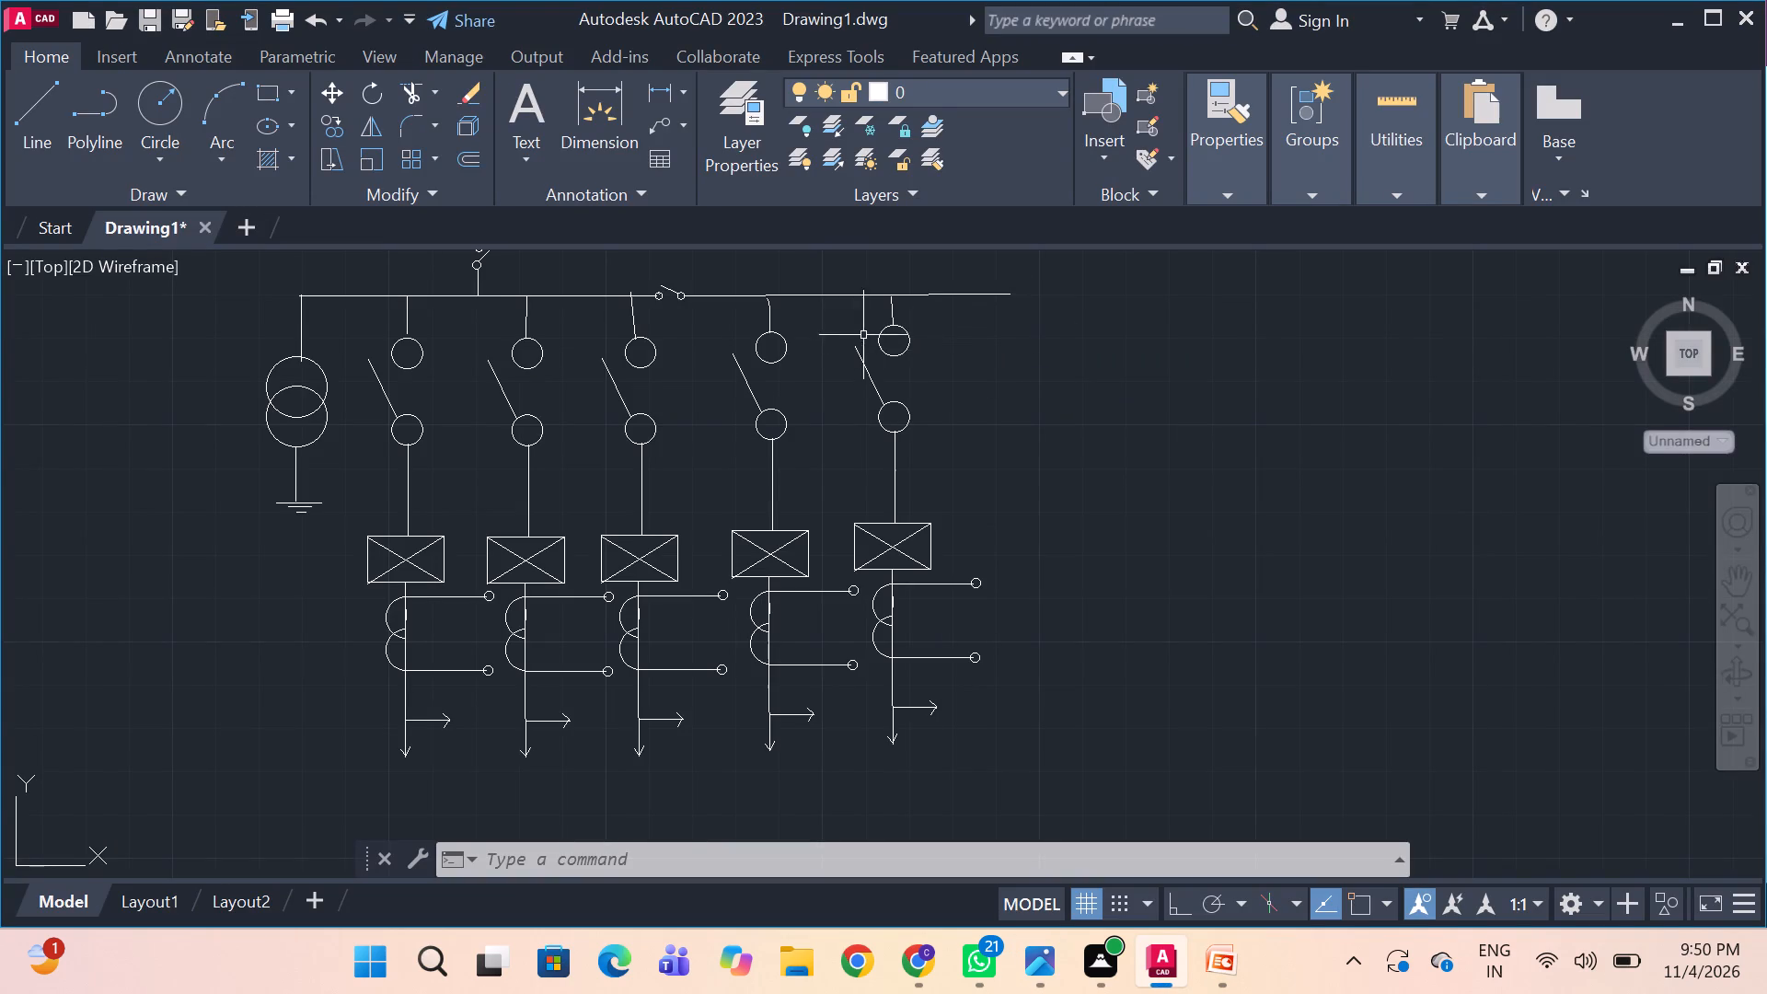
key("ctrl+v")
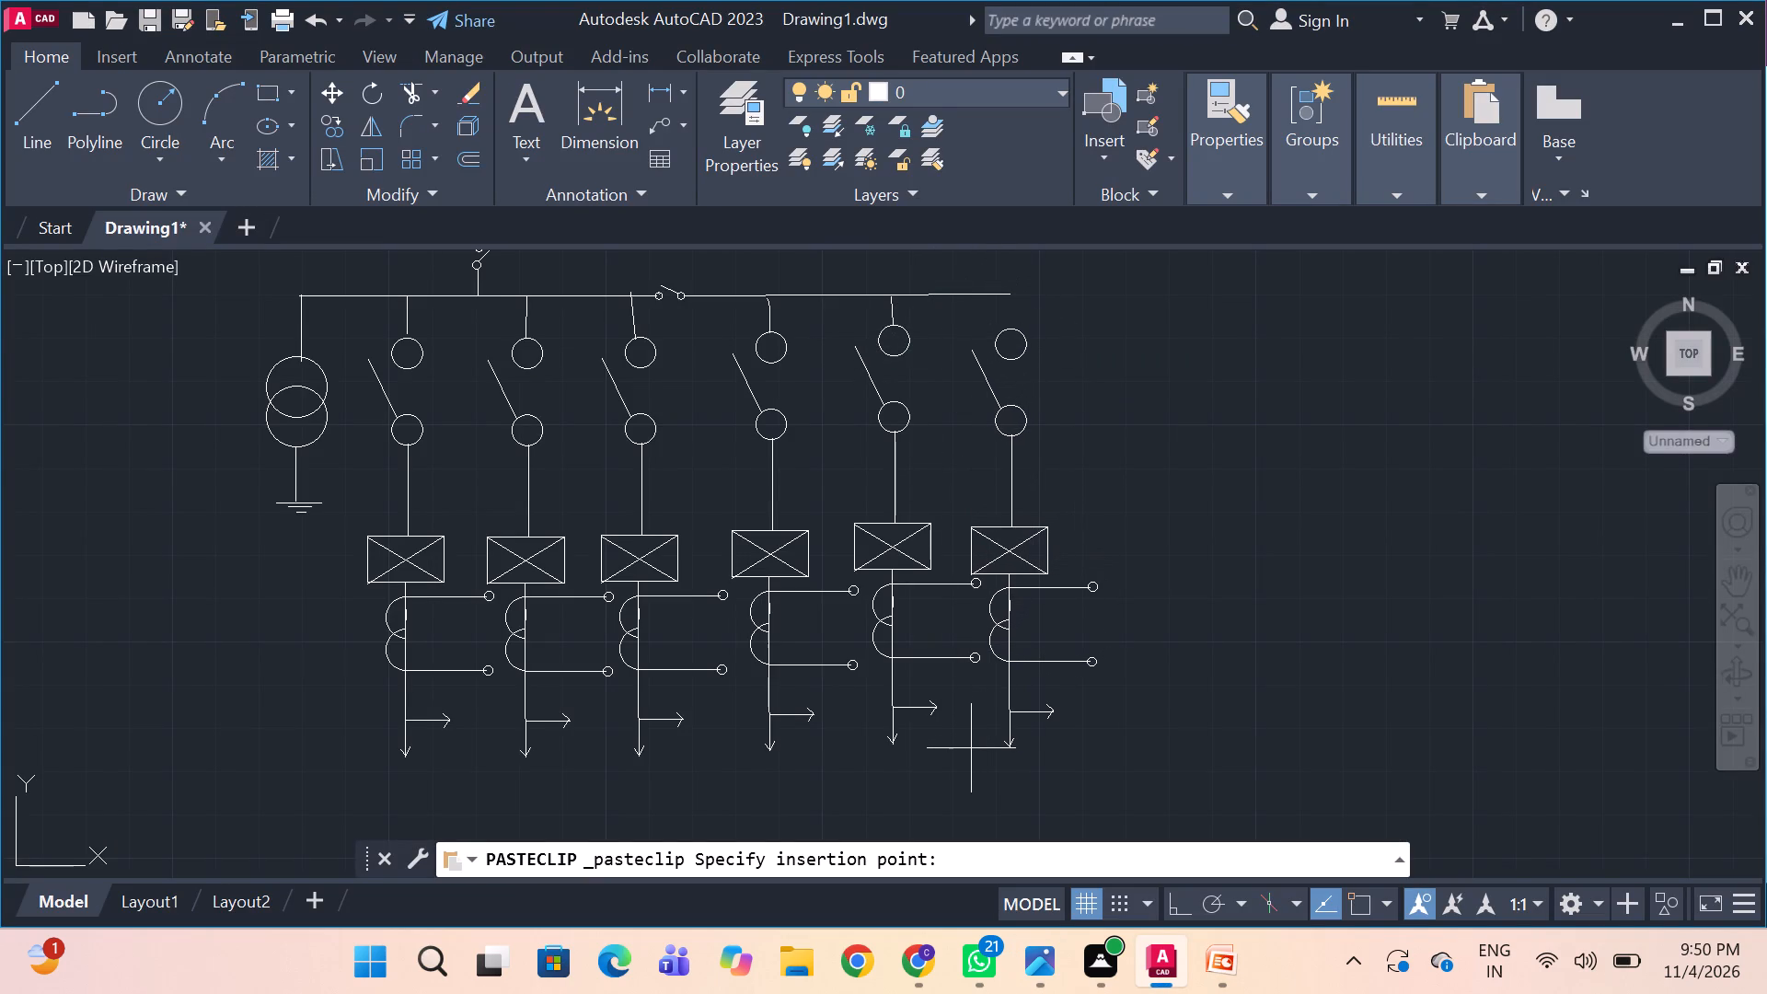
left_click(967, 745)
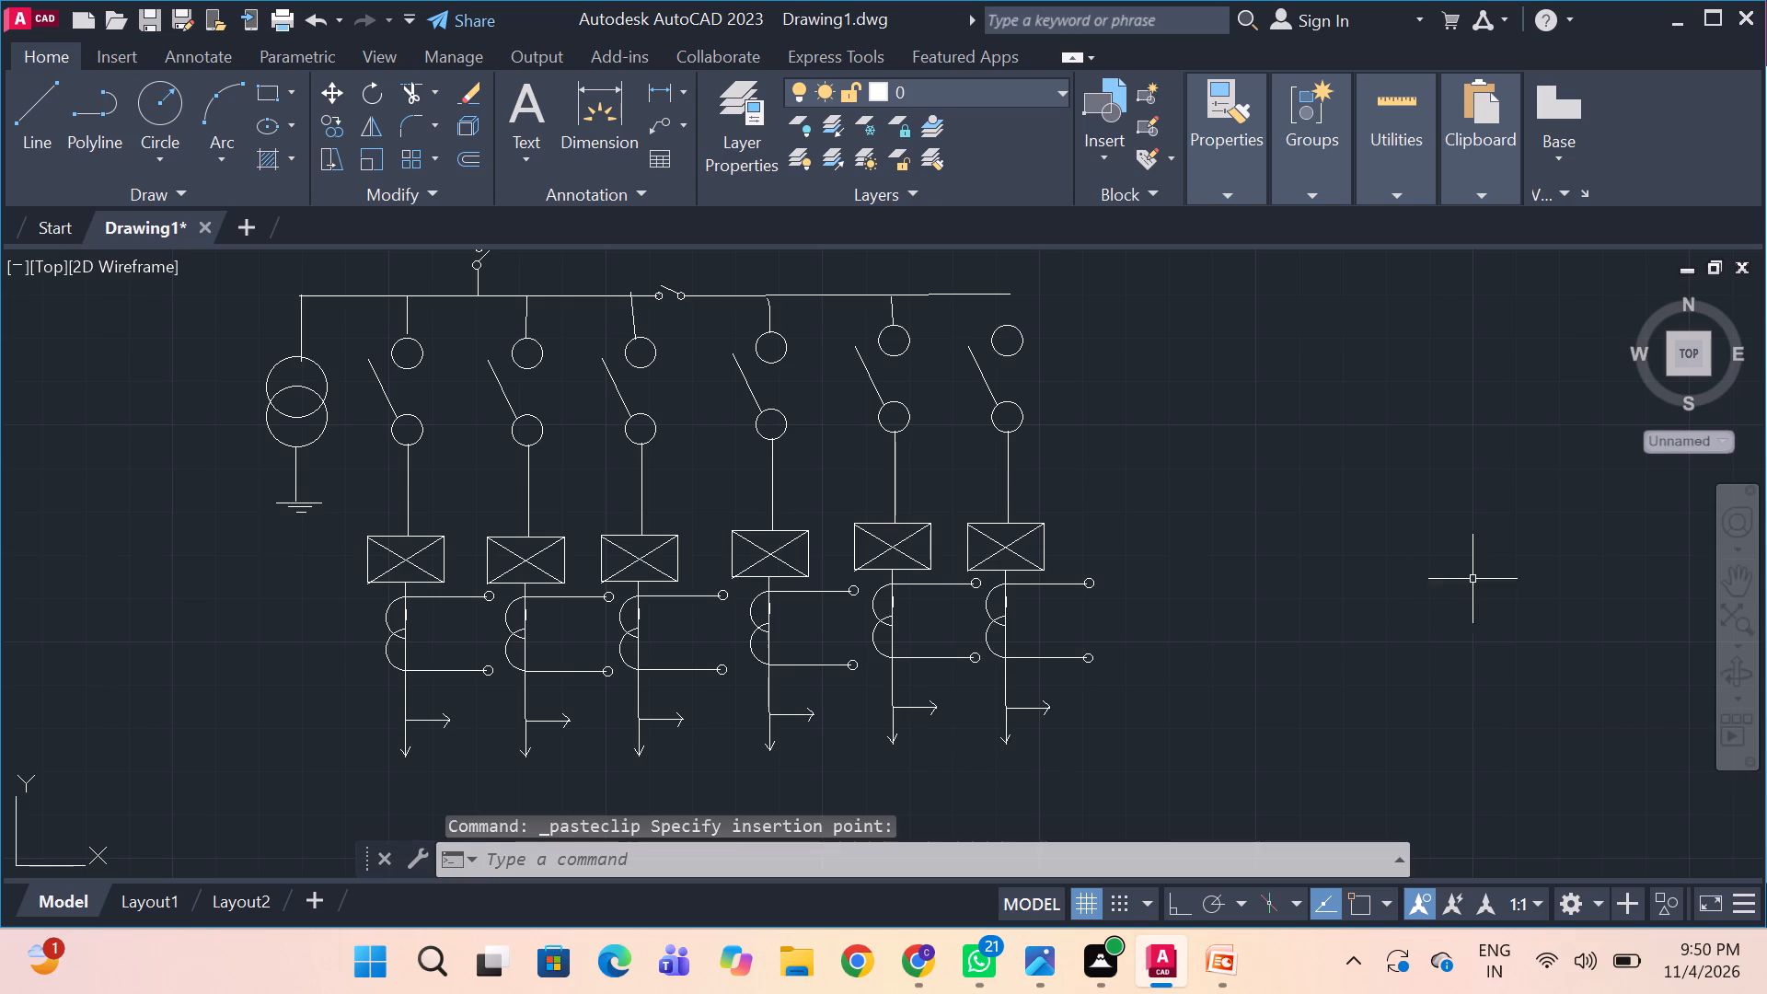
Draw a short connecting line from the top of the sixth 11KV feeder's upper isolator circle up to the bus.
key("l")
key("space")
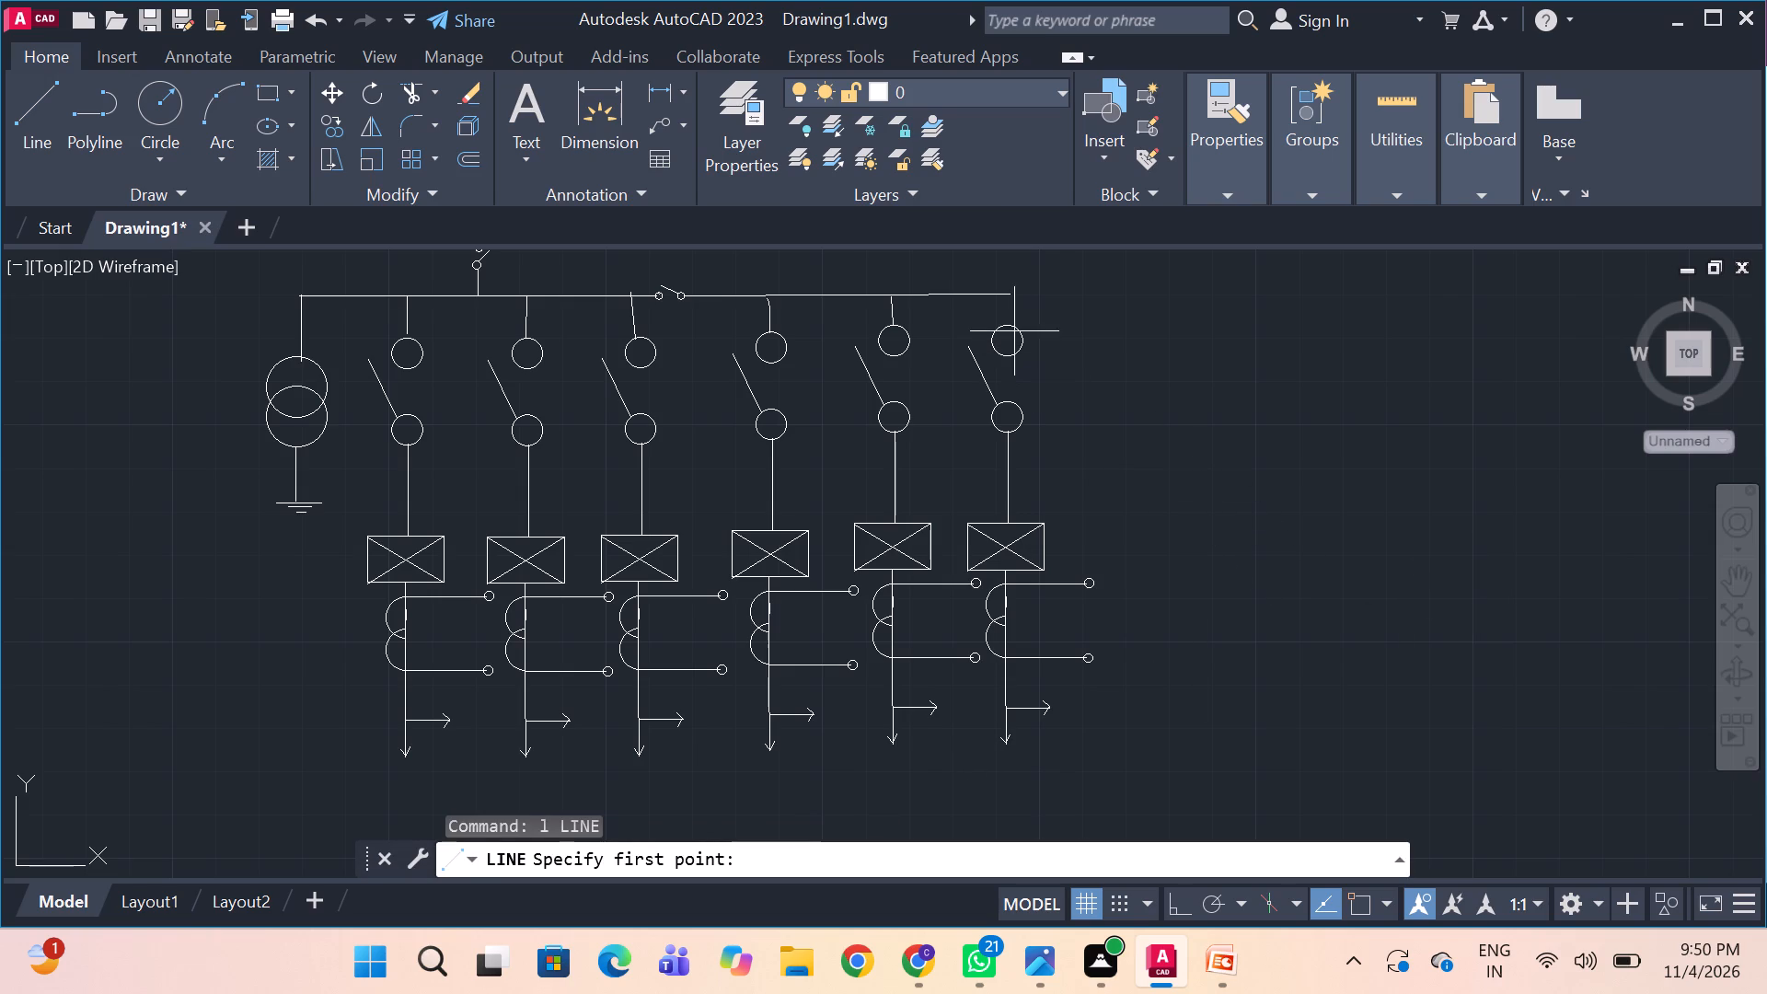
left_click_drag(1008, 325, 1004, 299)
left_click(1004, 299)
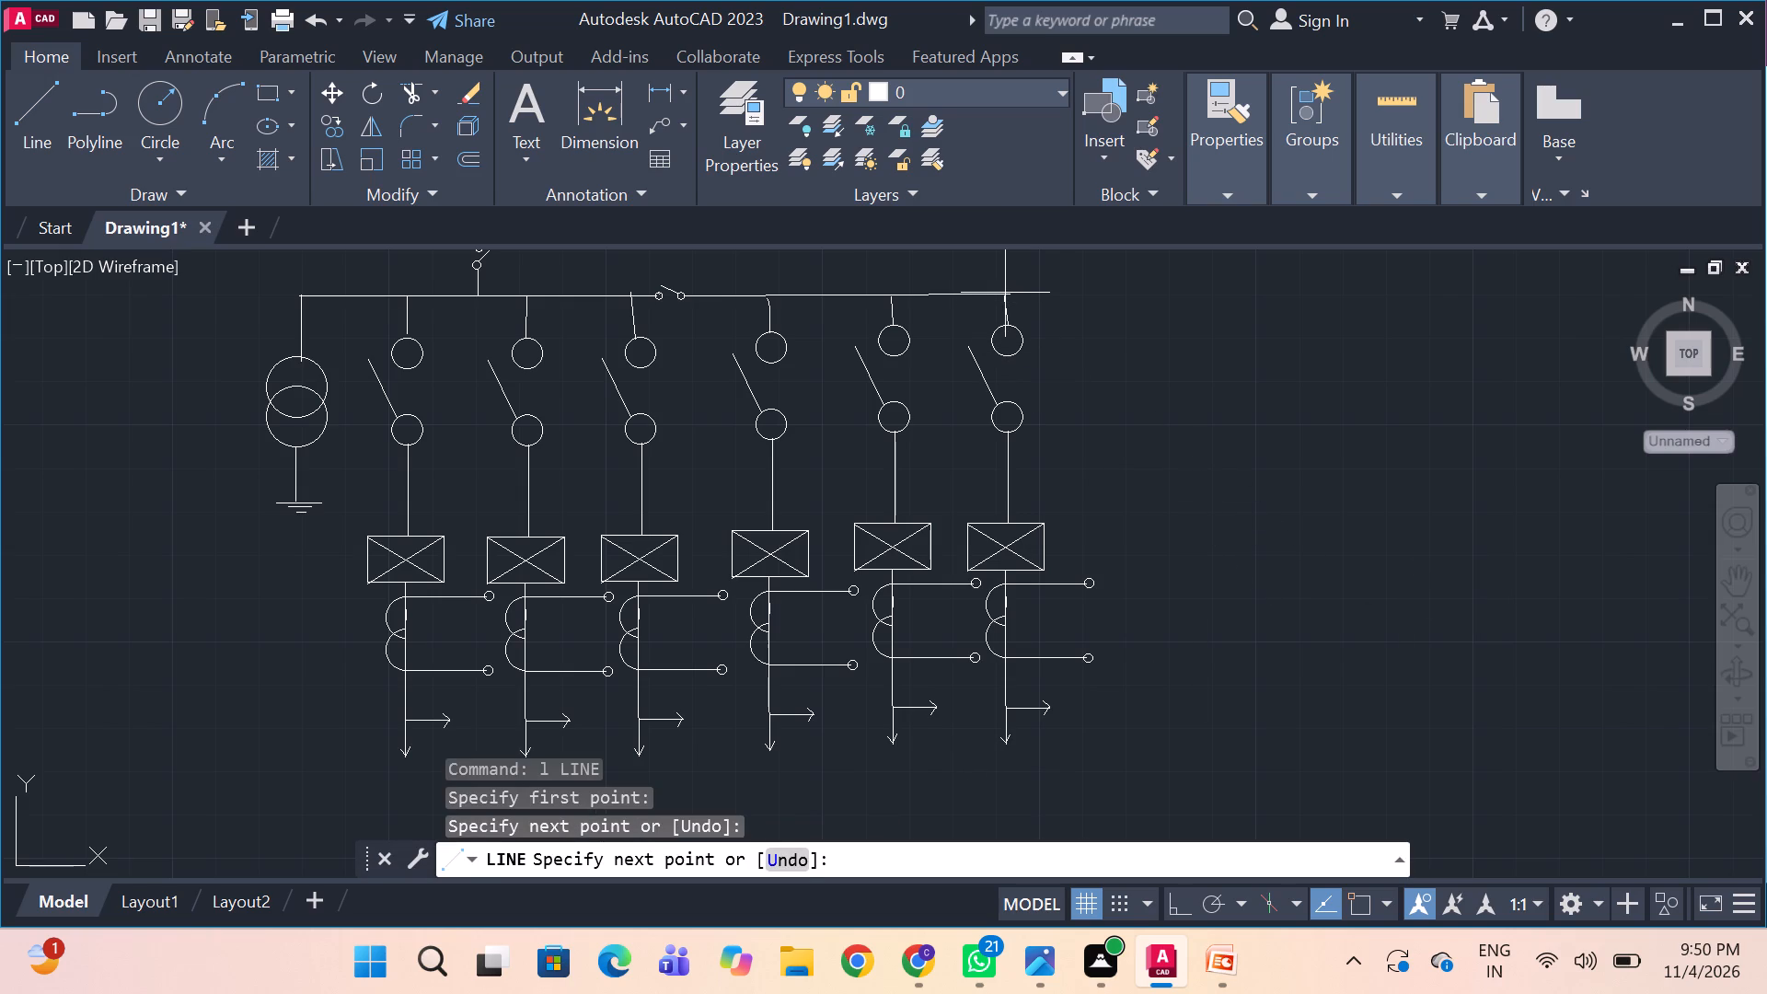
left_click(1005, 297)
key("space")
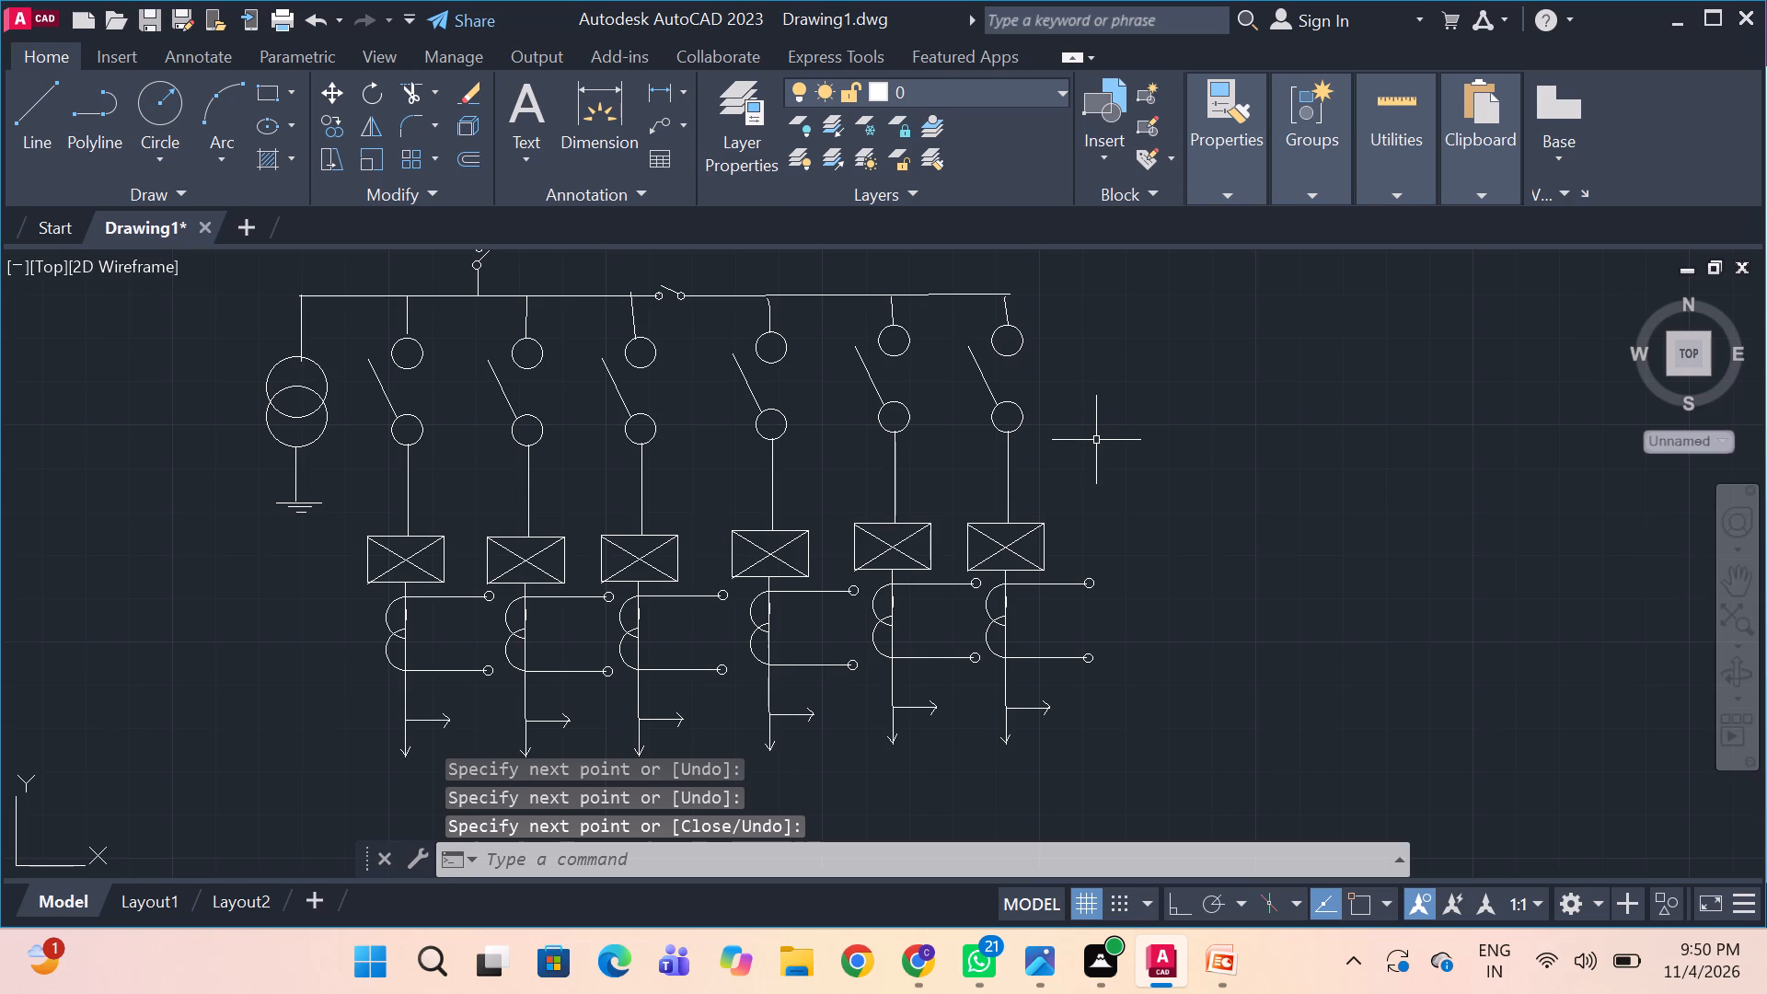
Extend the 11KV bus with a nearly horizontal line from the sixth feeder's connection point outward, leaving room for further branches.
scroll(1099, 445, "down", 1)
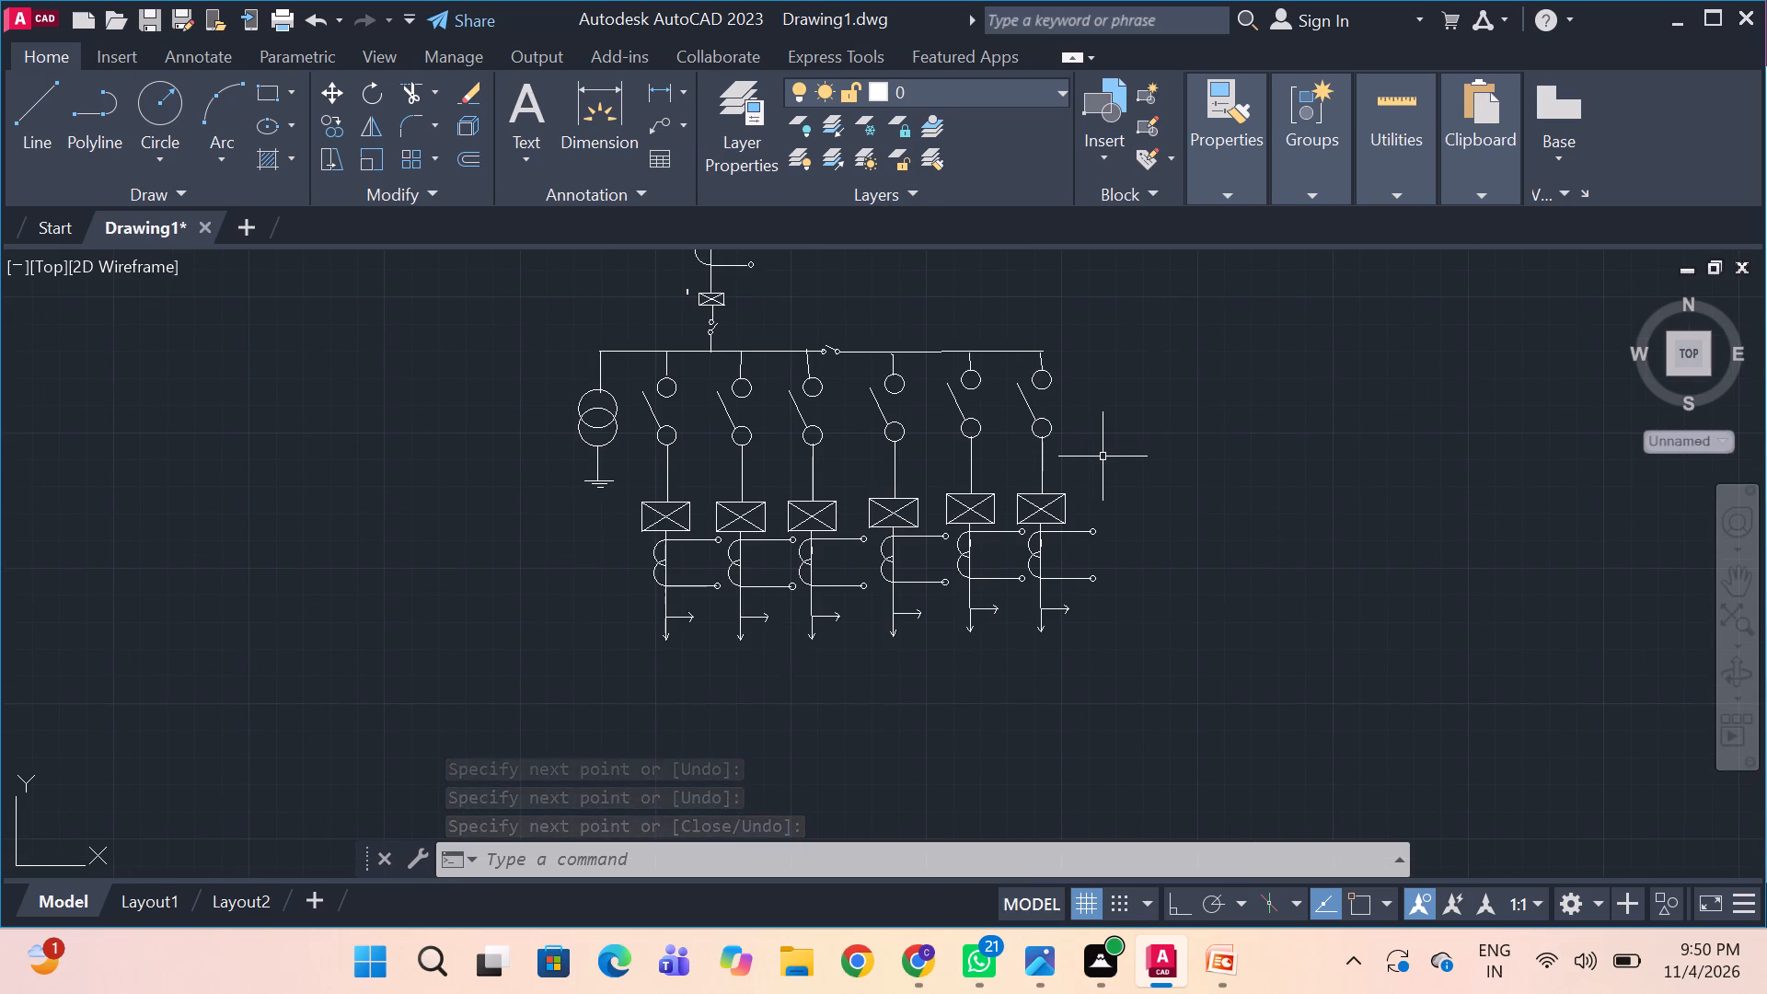
scroll(1103, 457, "up", 1)
key("l")
key("space")
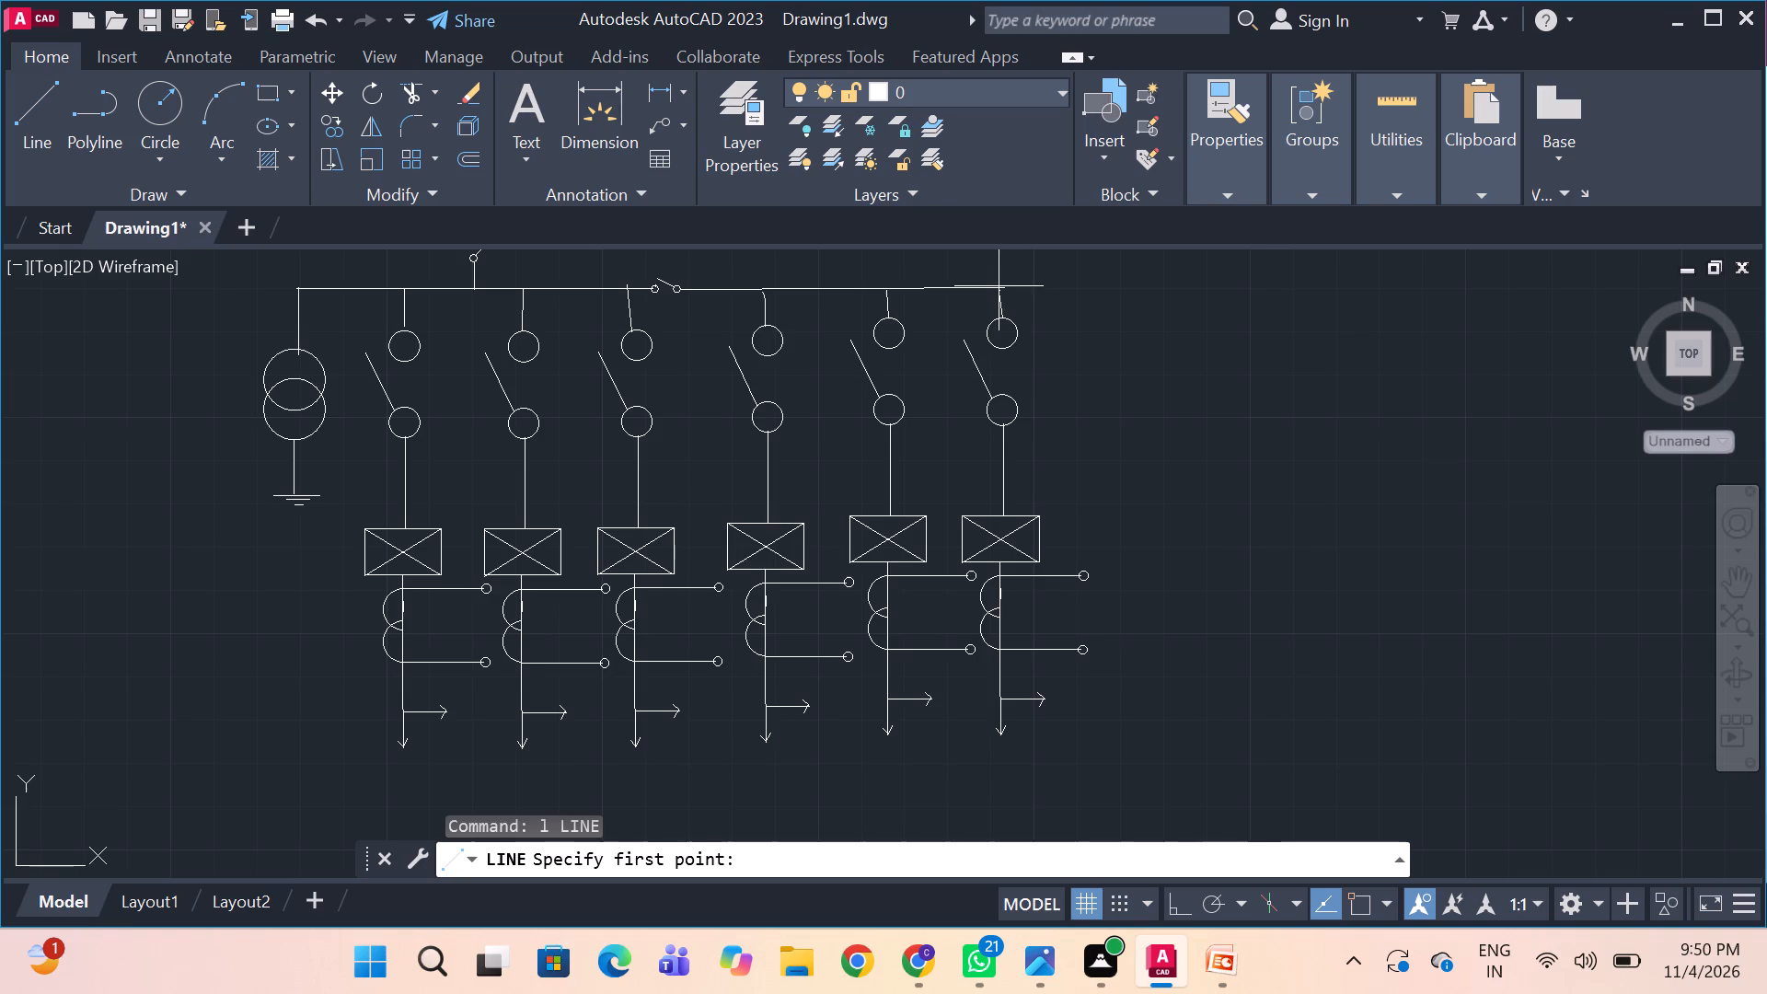
left_click_drag(1000, 288, 1054, 279)
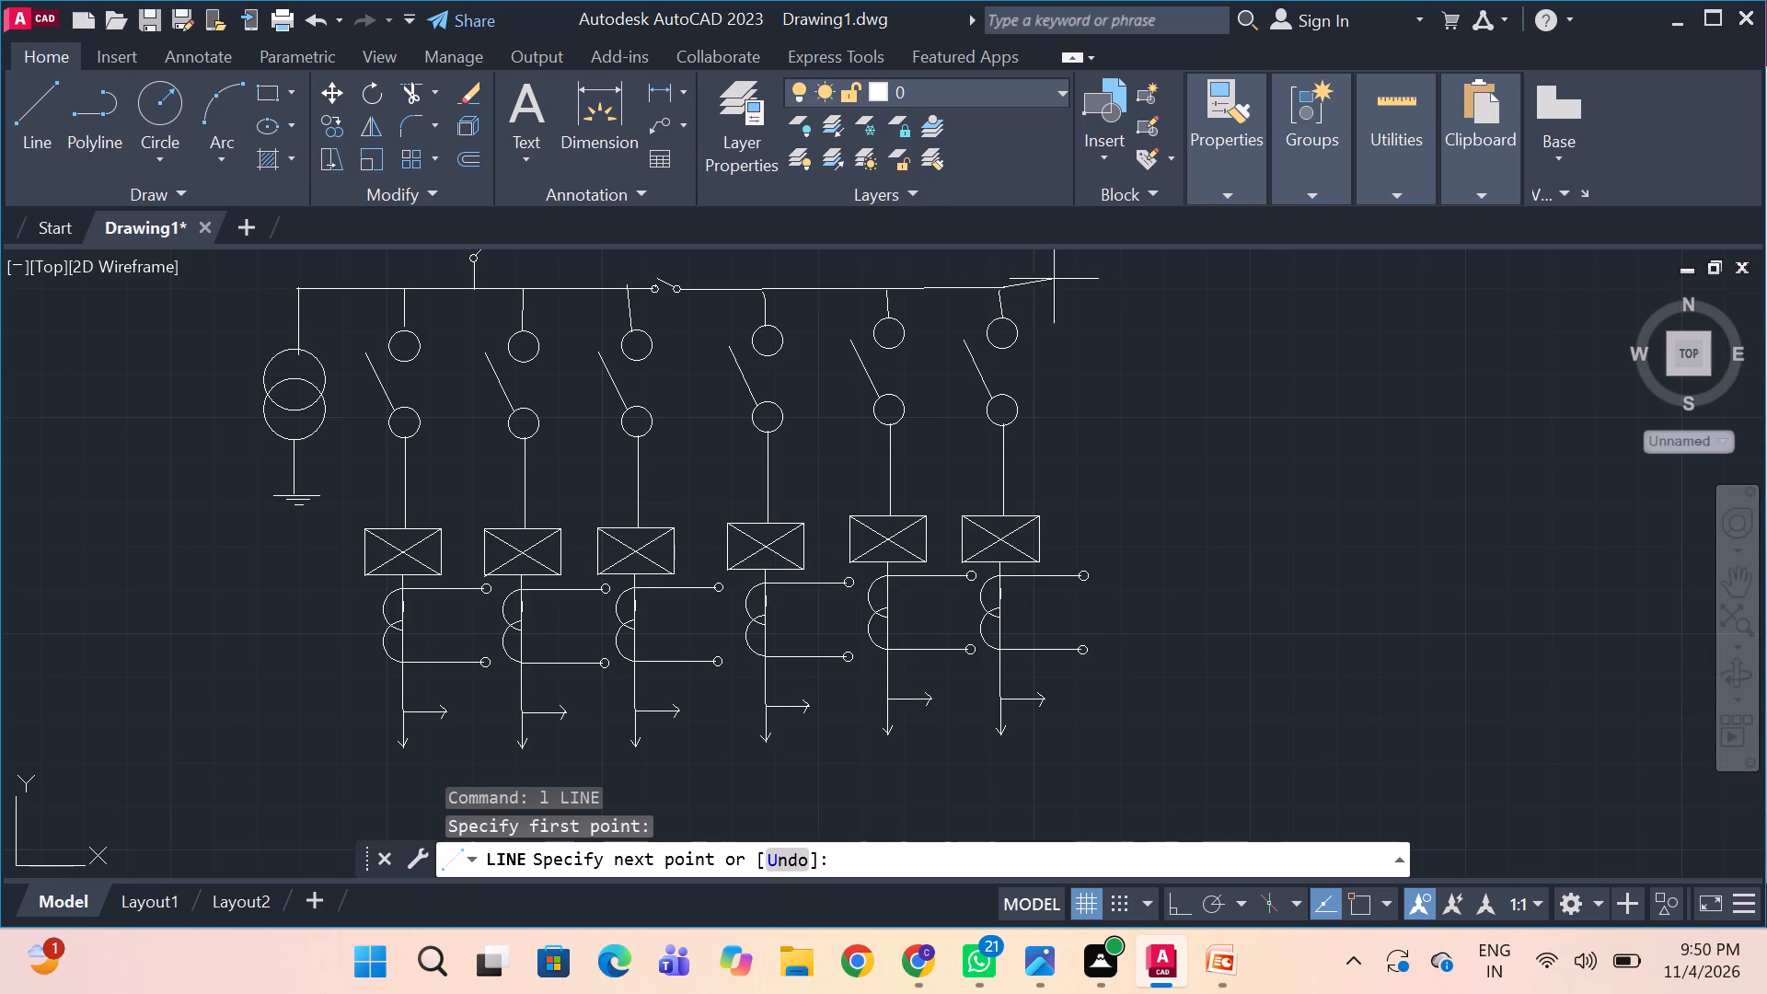
left_click_drag(1054, 279, 1272, 288)
left_click(1272, 288)
key("space")
Following the reference image, copy the sixth feeder's isolator symbol and paste it beyond that feeder, below the extended bus.
key("alt+Tab")
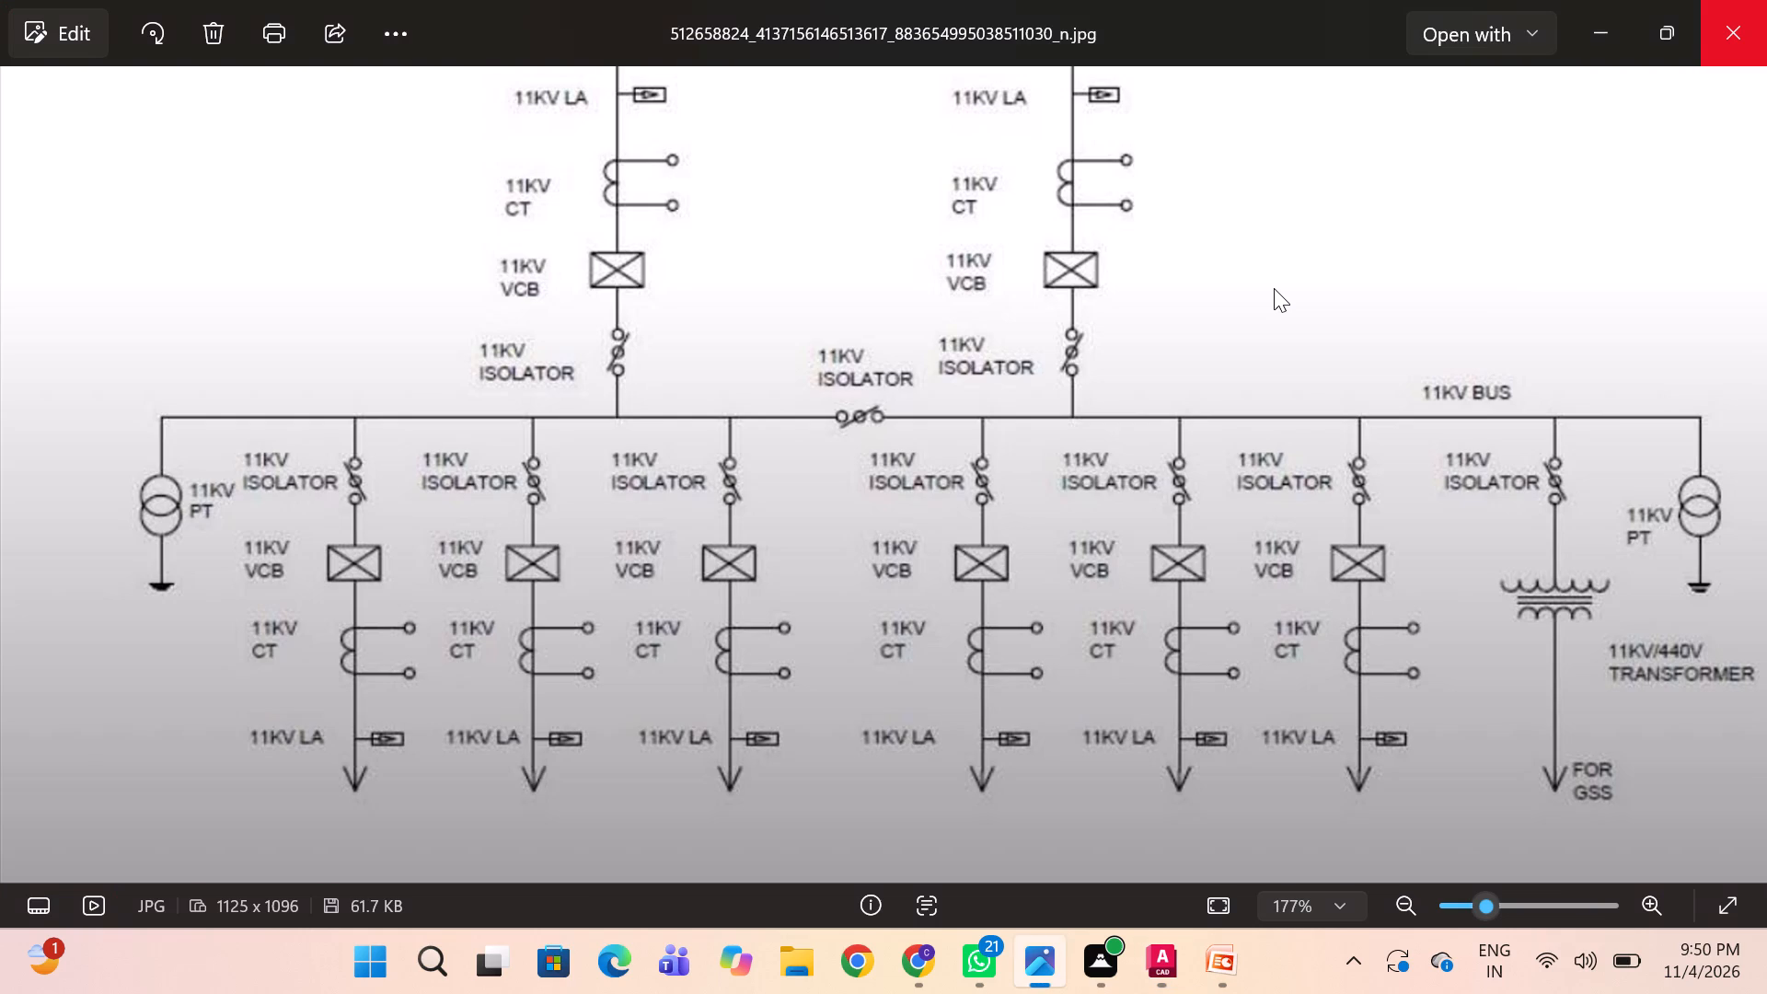
key("alt+Tab")
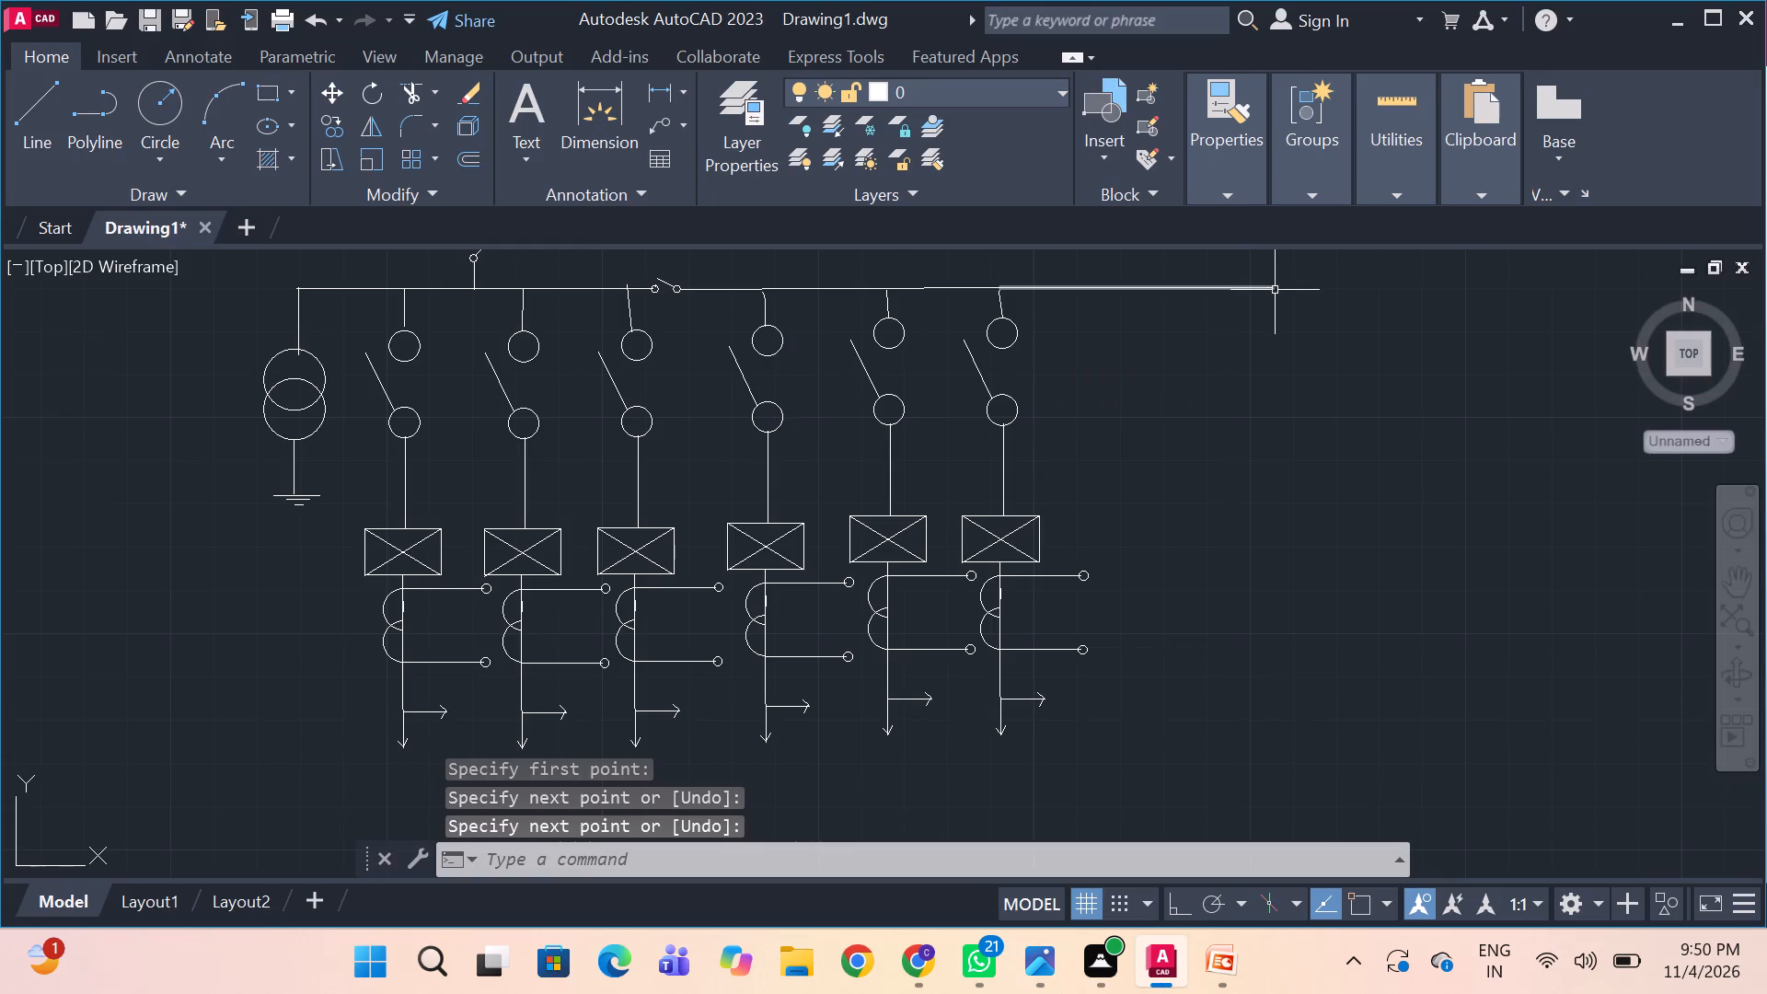
key("alt+Tab")
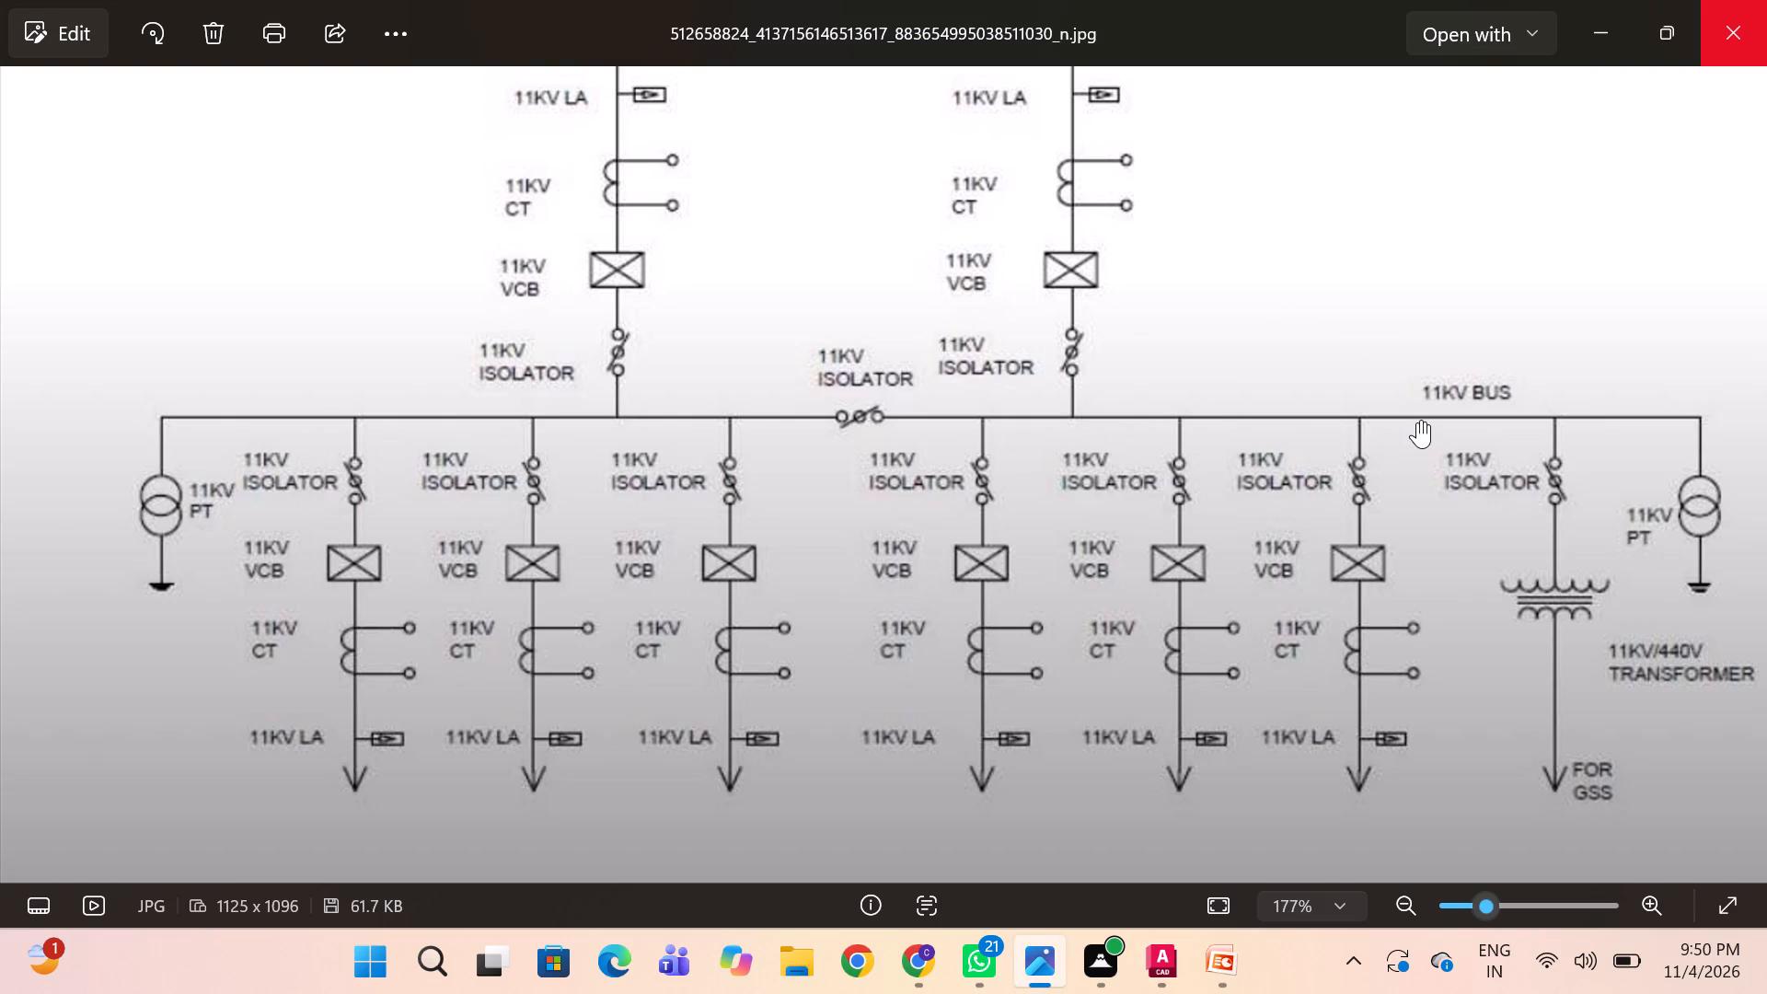
key("alt+Tab")
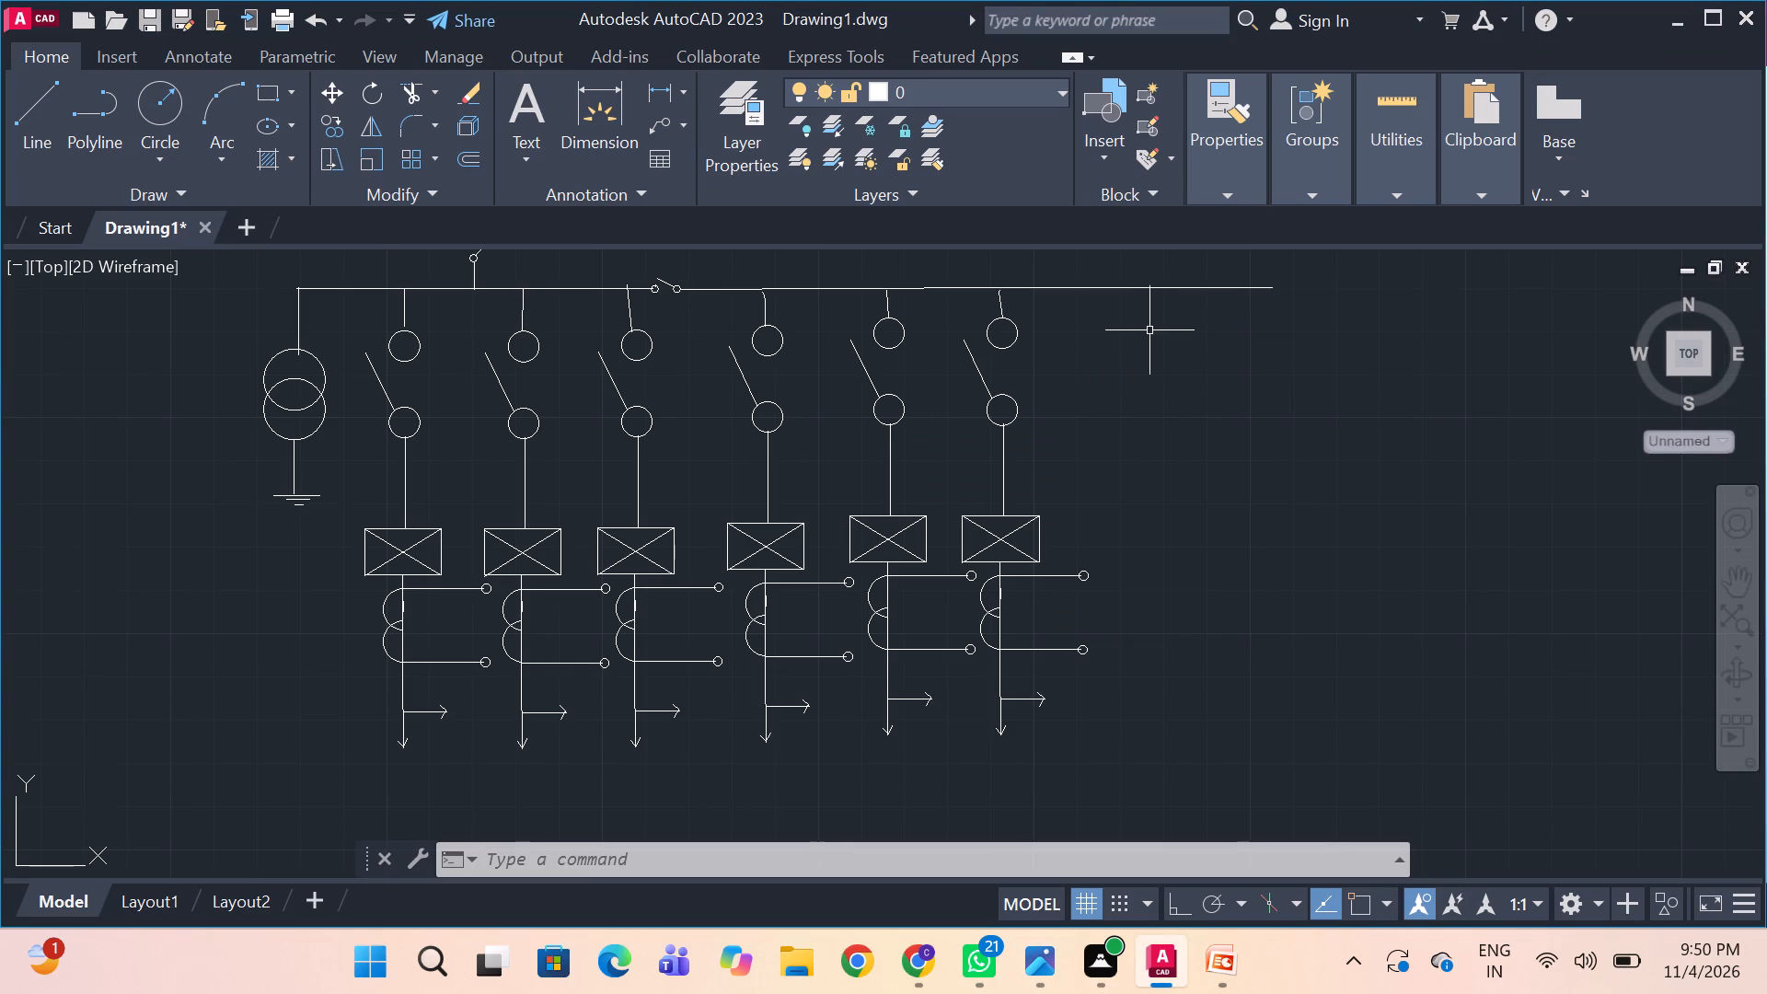
left_click(952, 305)
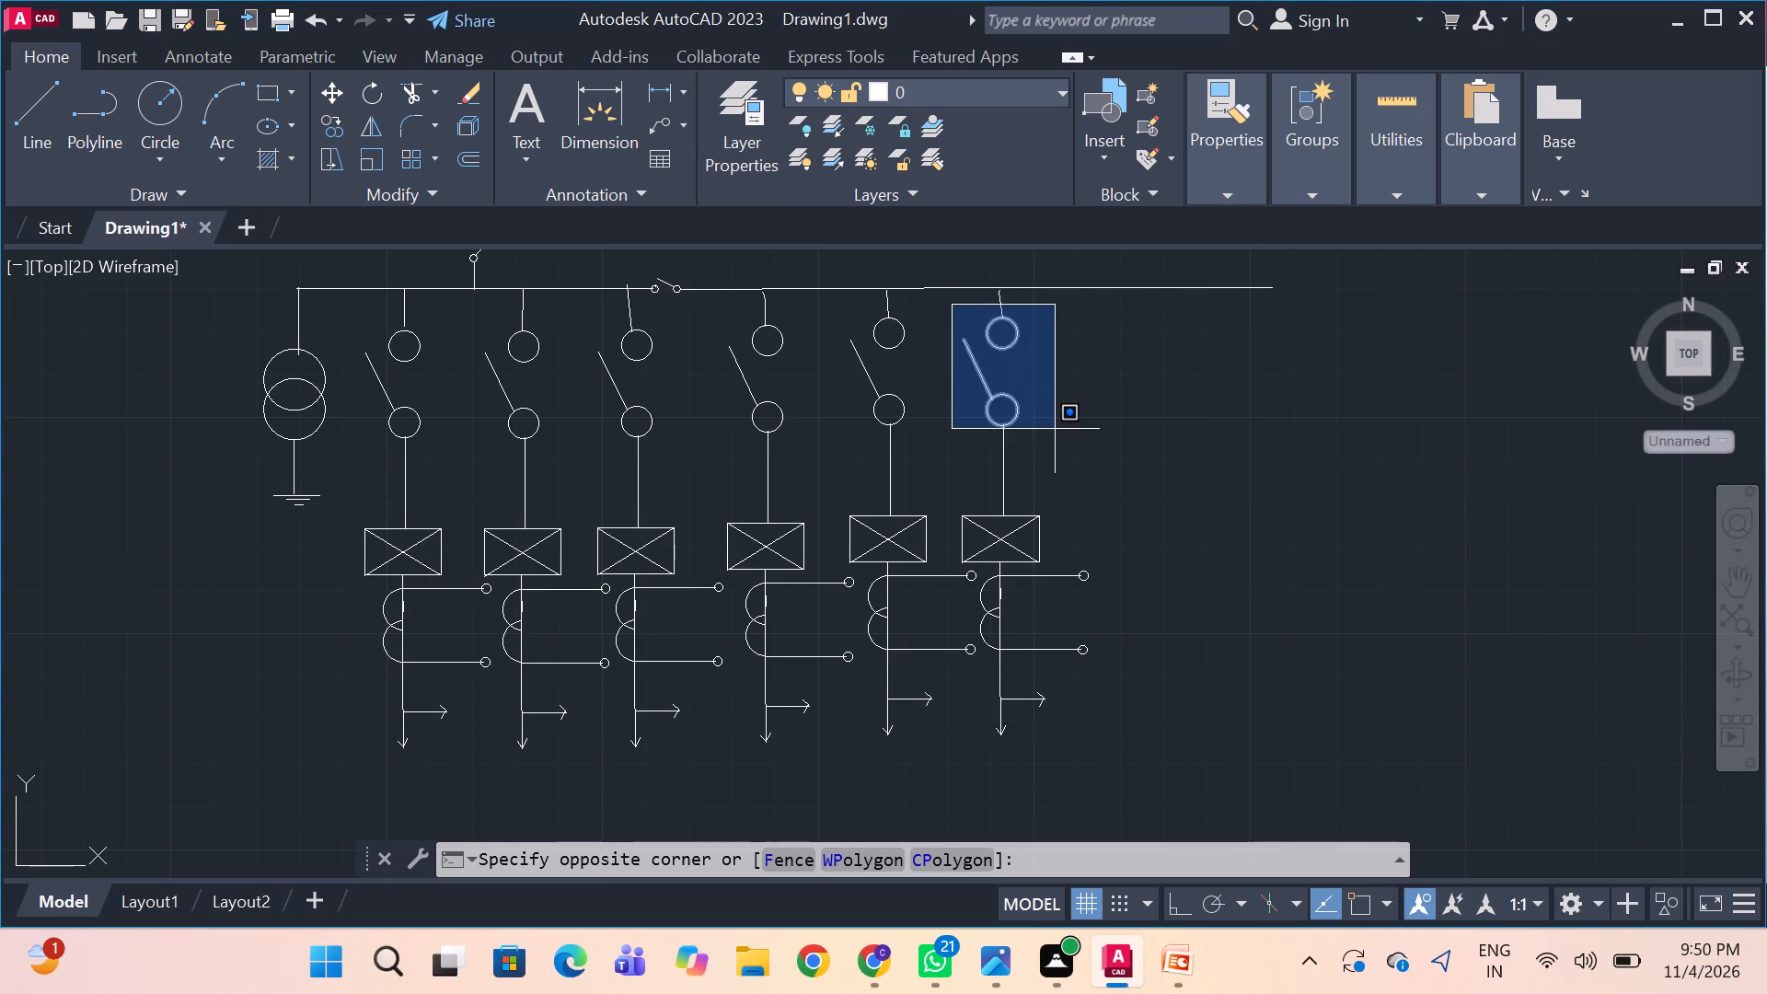
left_click(1056, 446)
key("ctrl+c")
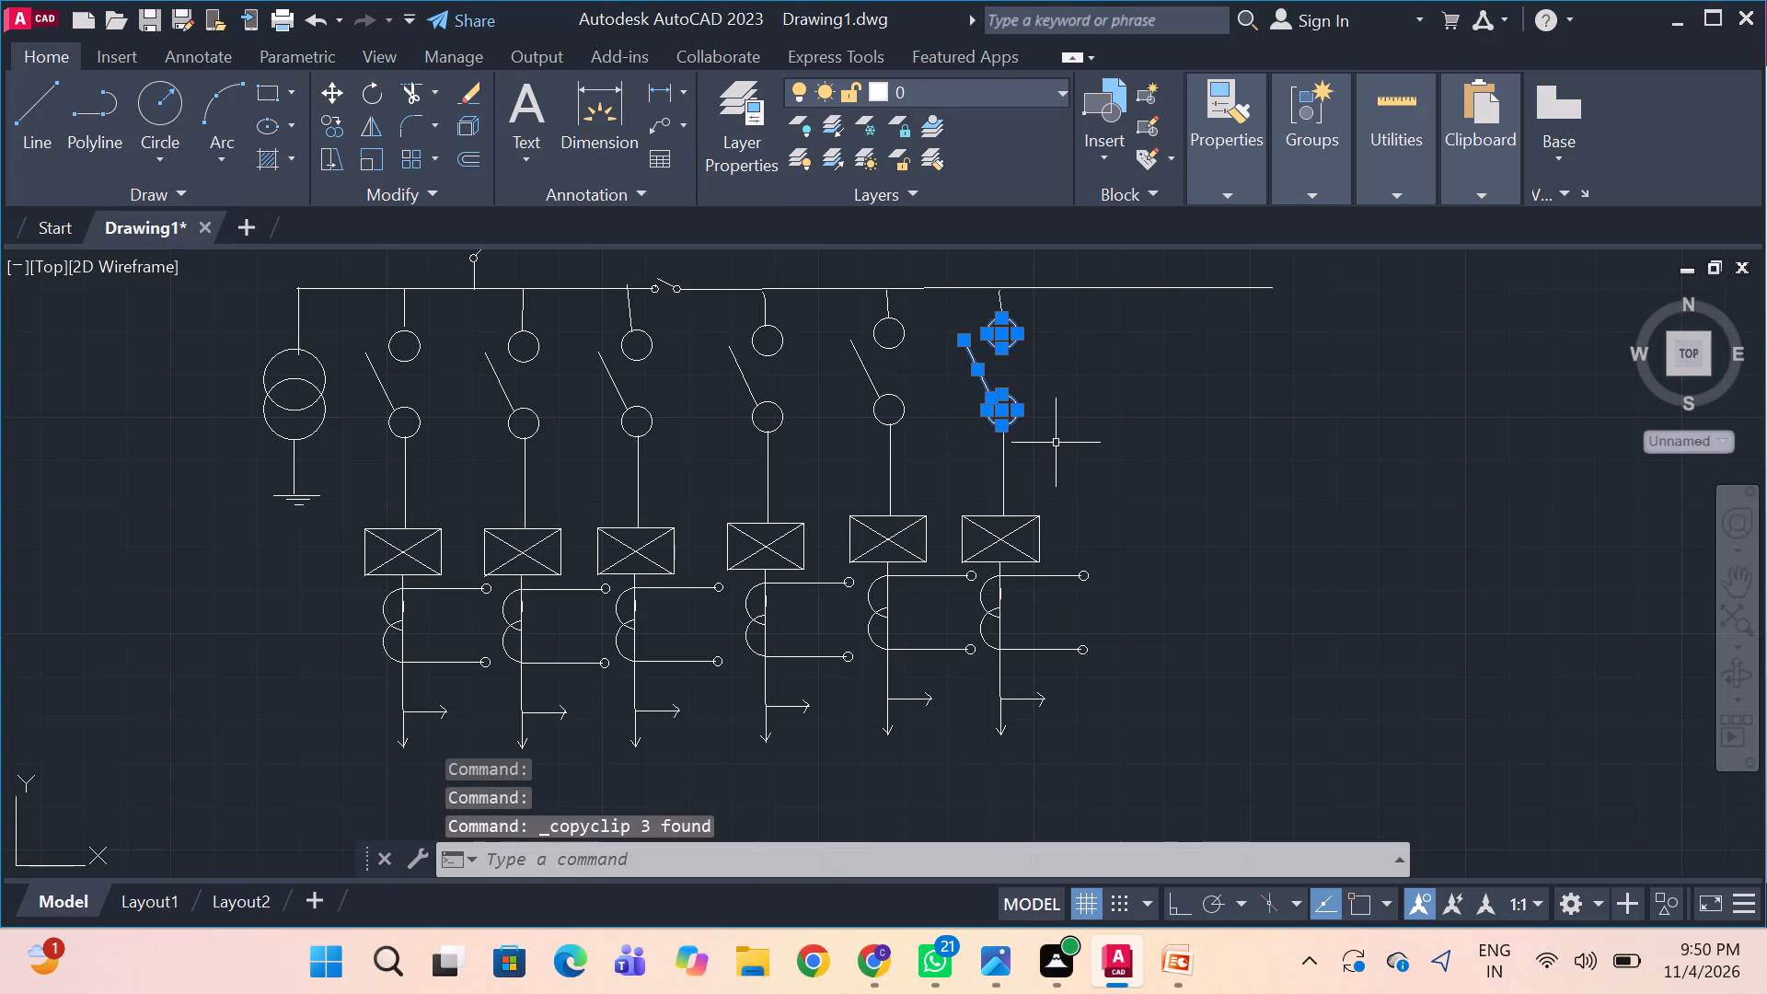
key("ctrl+v")
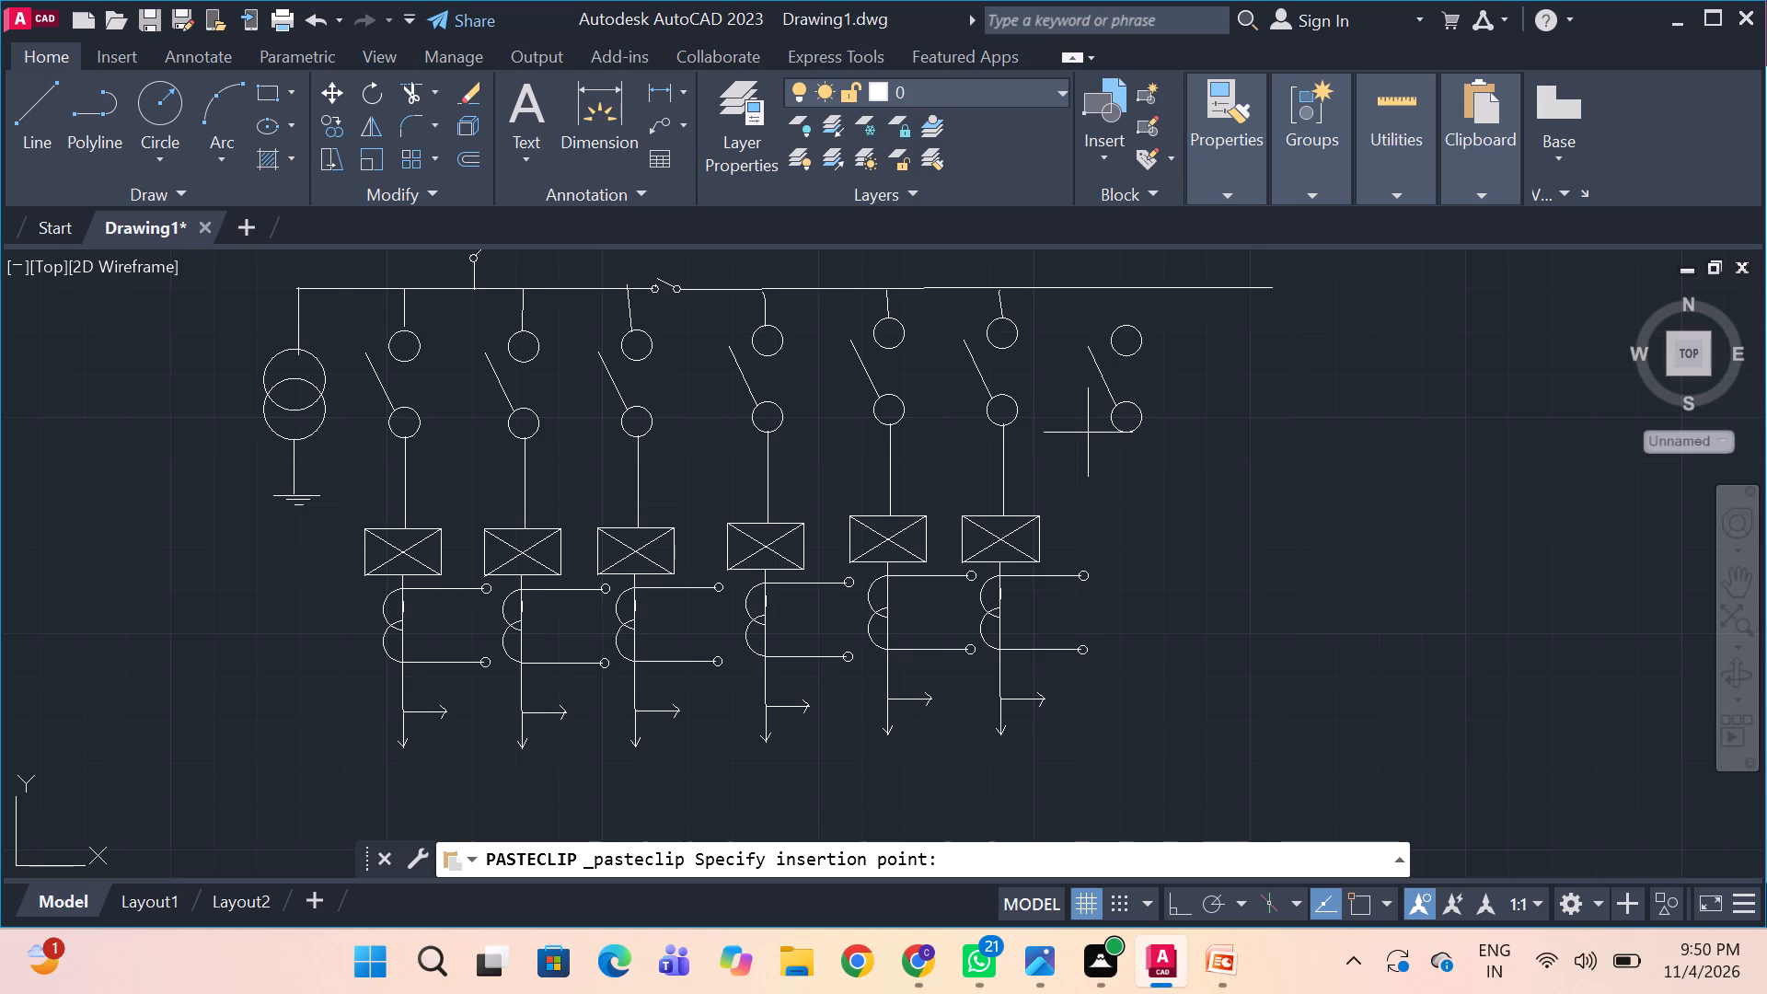
left_click(1088, 431)
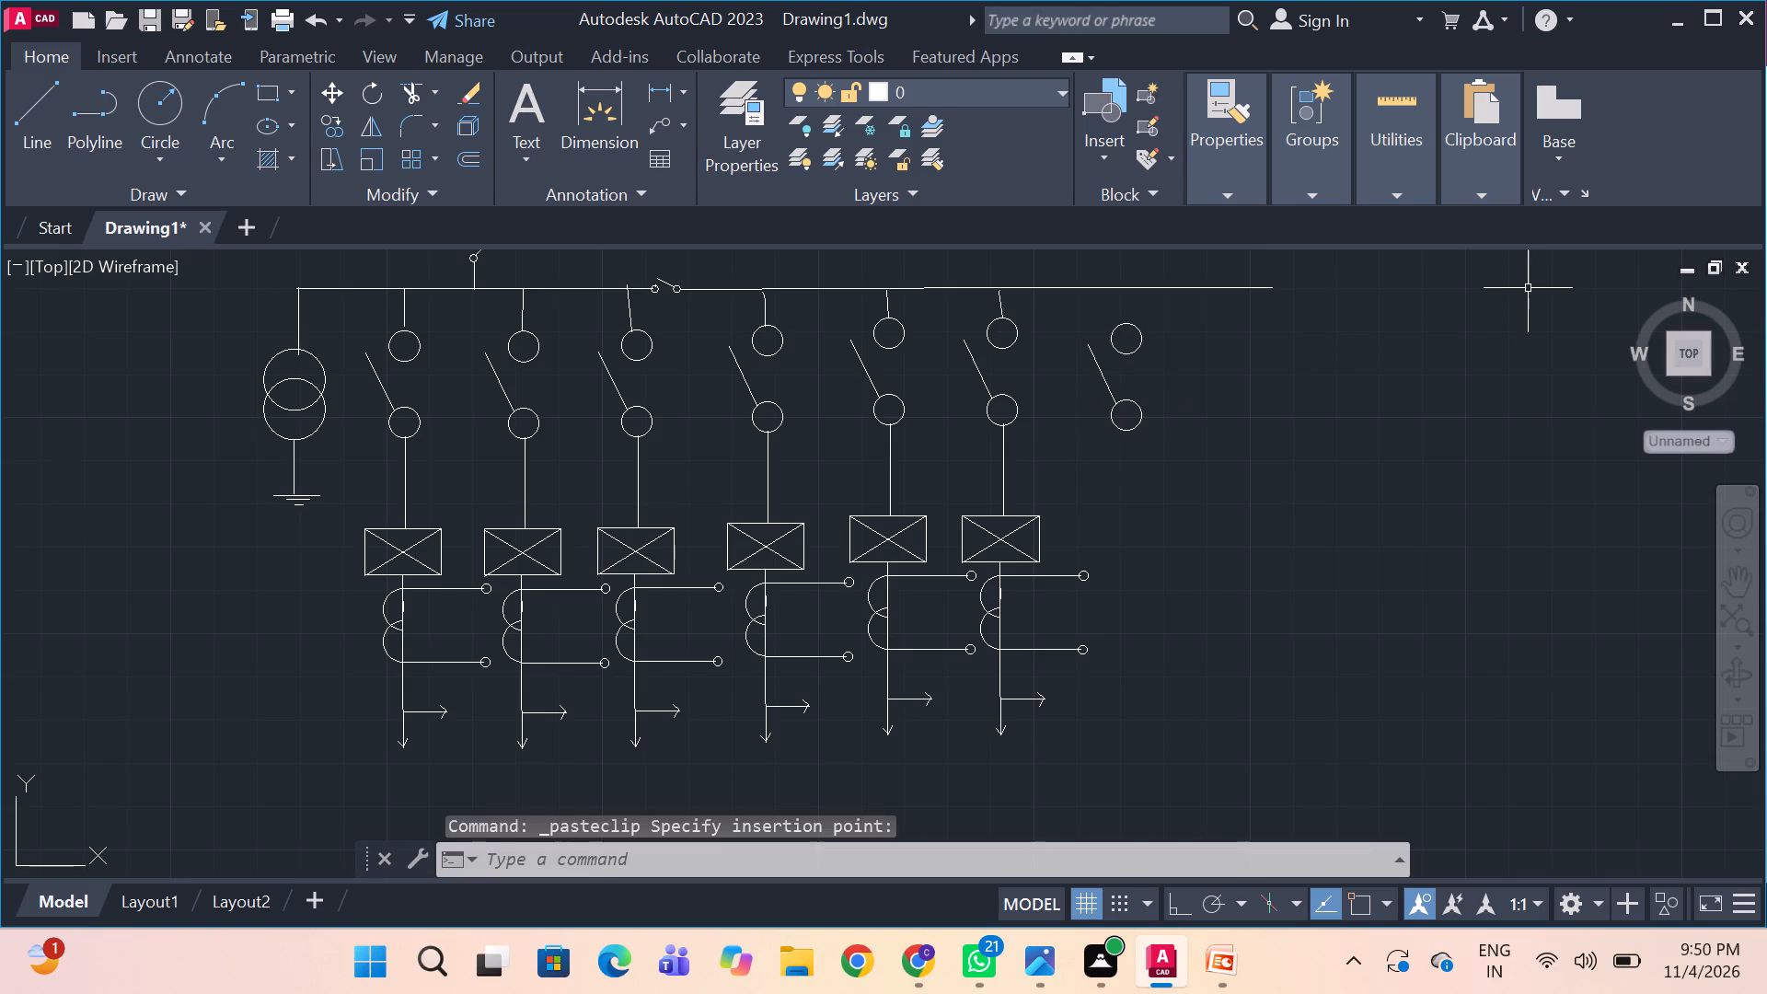
Draw a short vertical line from the top of the seventh isolator's upper circle up to the extended bus.
key("l")
key("space")
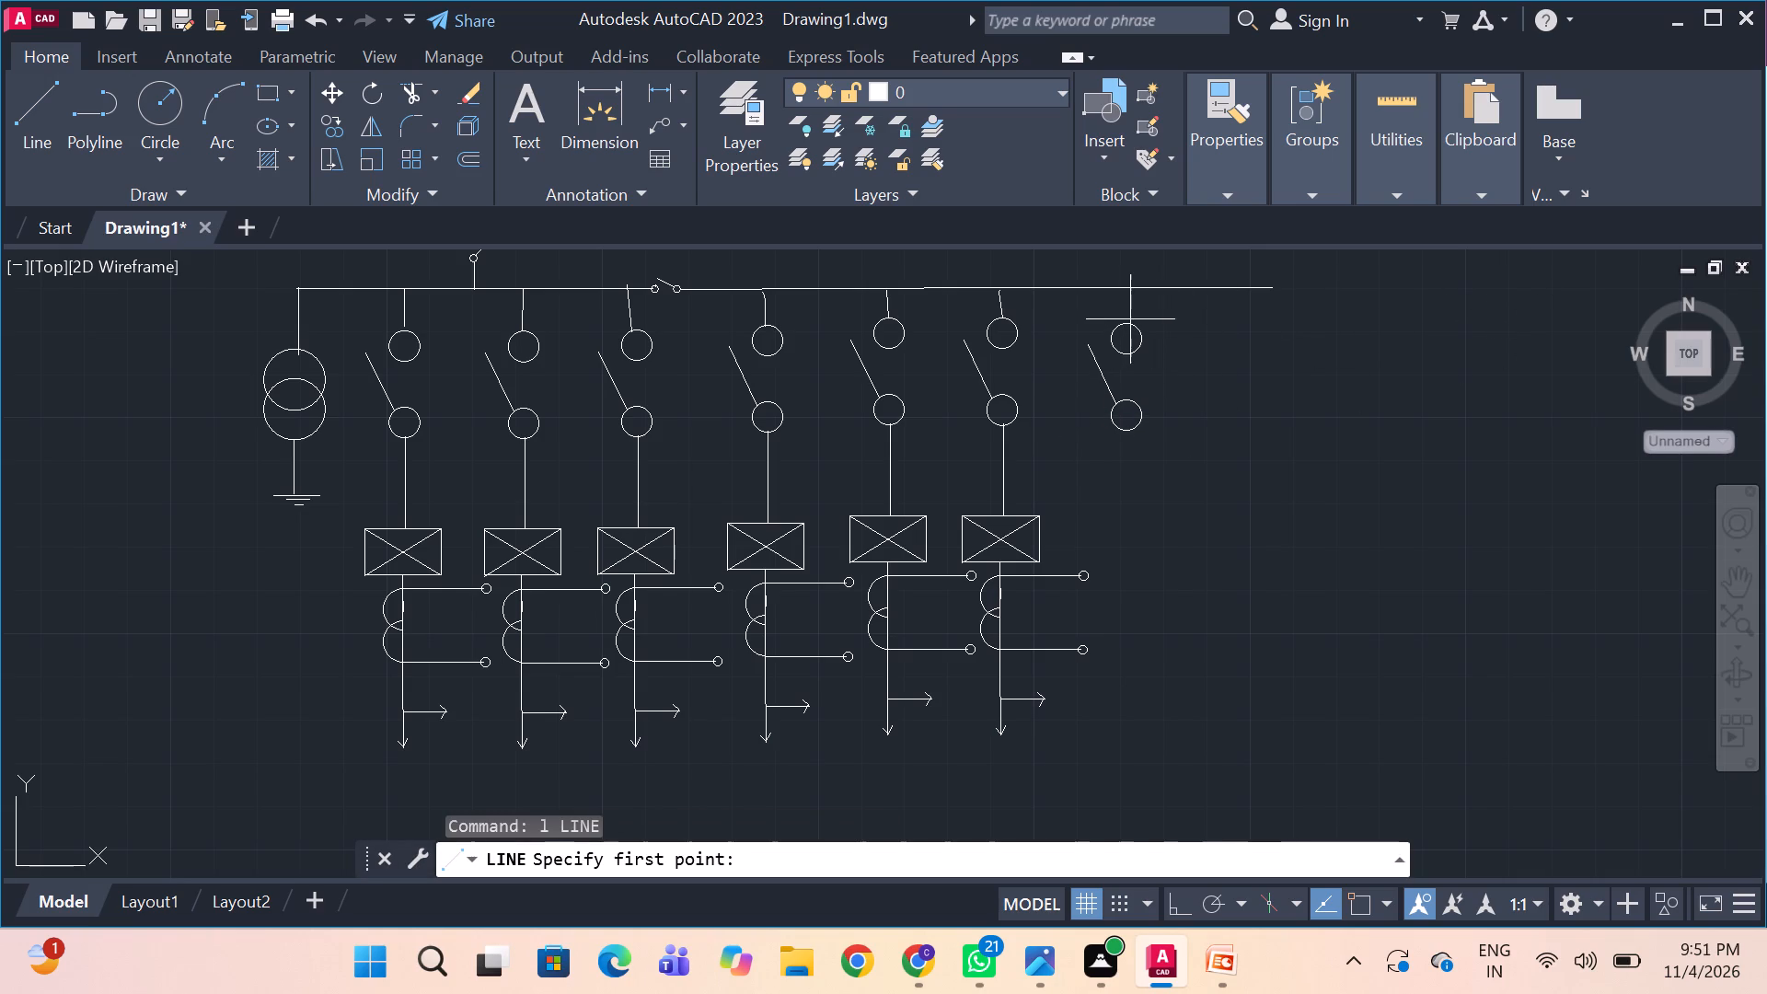
left_click_drag(1126, 324, 1129, 297)
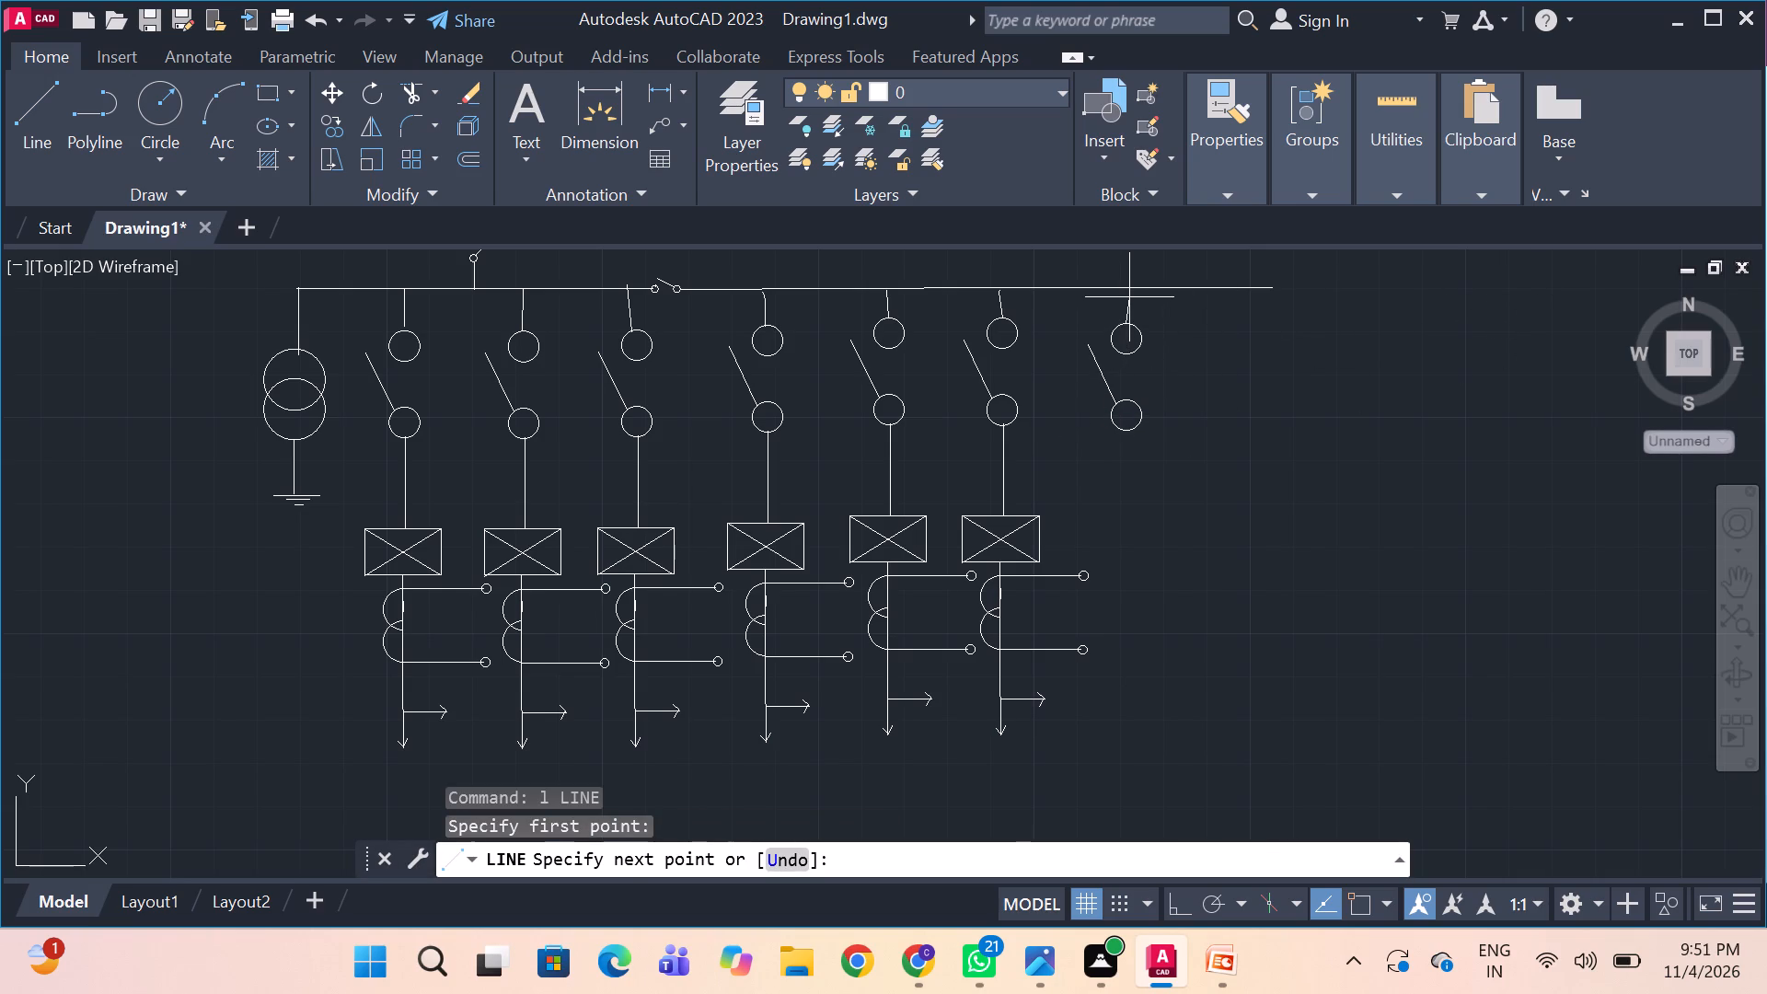
left_click_drag(1129, 297, 1125, 289)
left_click(1125, 289)
key("space")
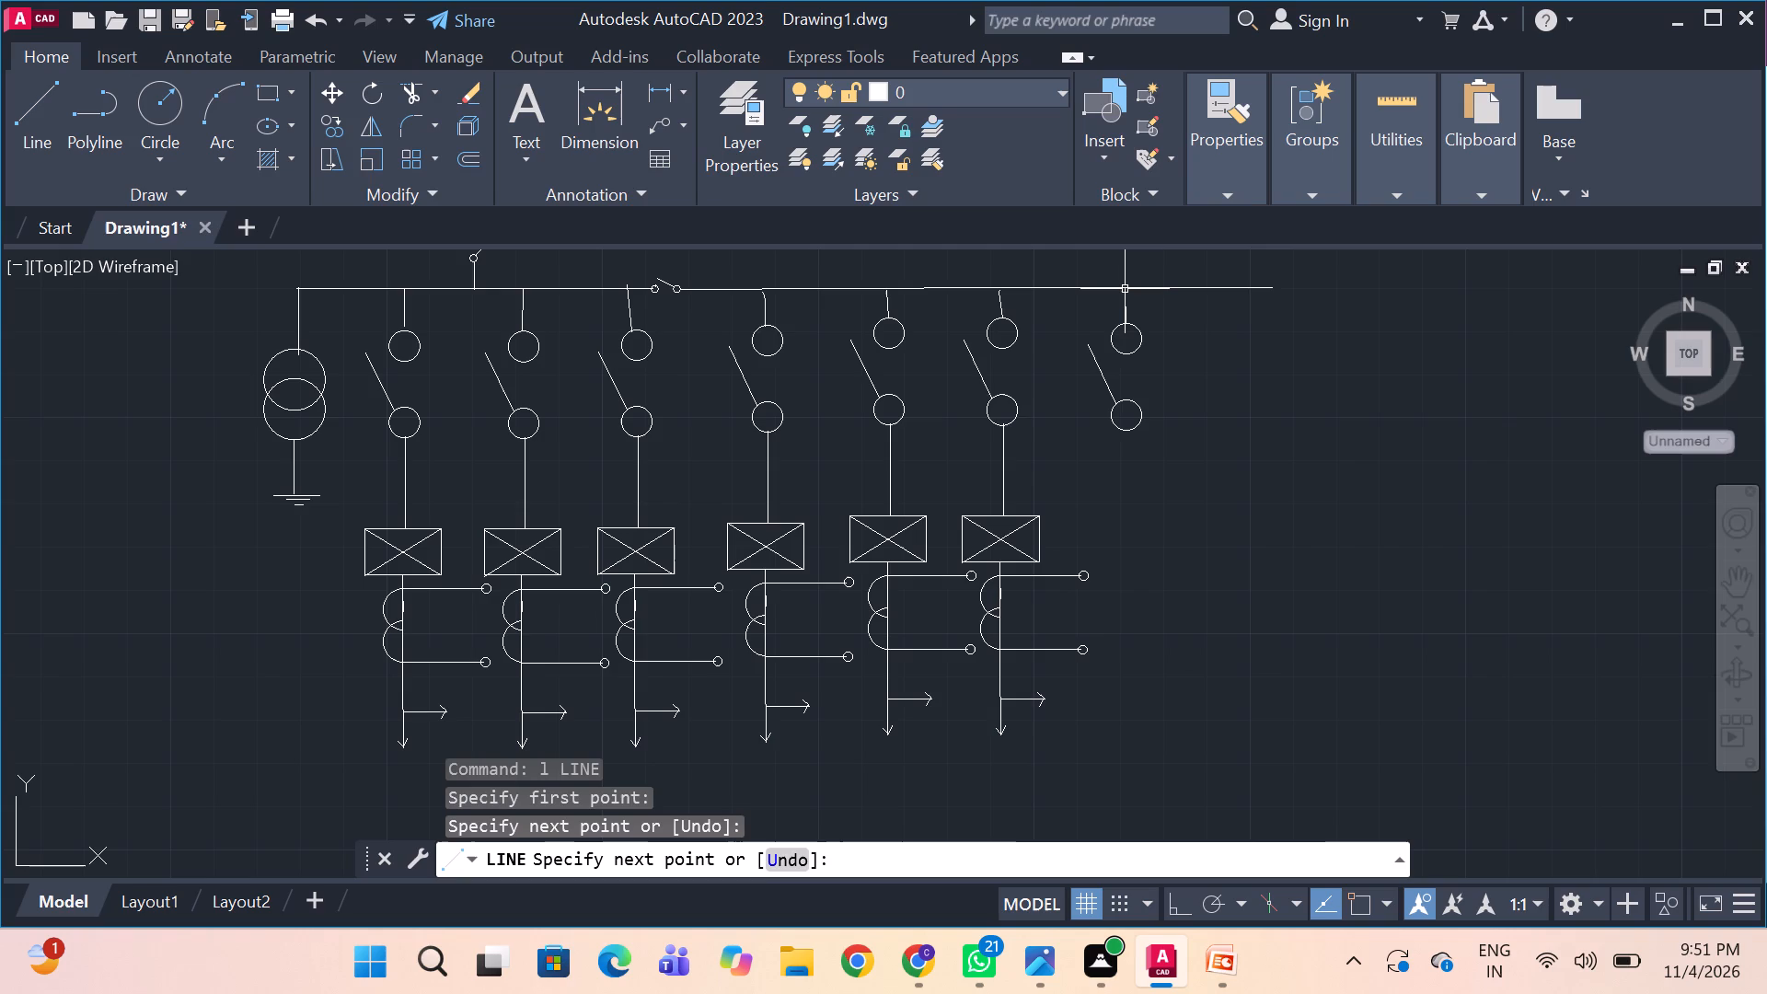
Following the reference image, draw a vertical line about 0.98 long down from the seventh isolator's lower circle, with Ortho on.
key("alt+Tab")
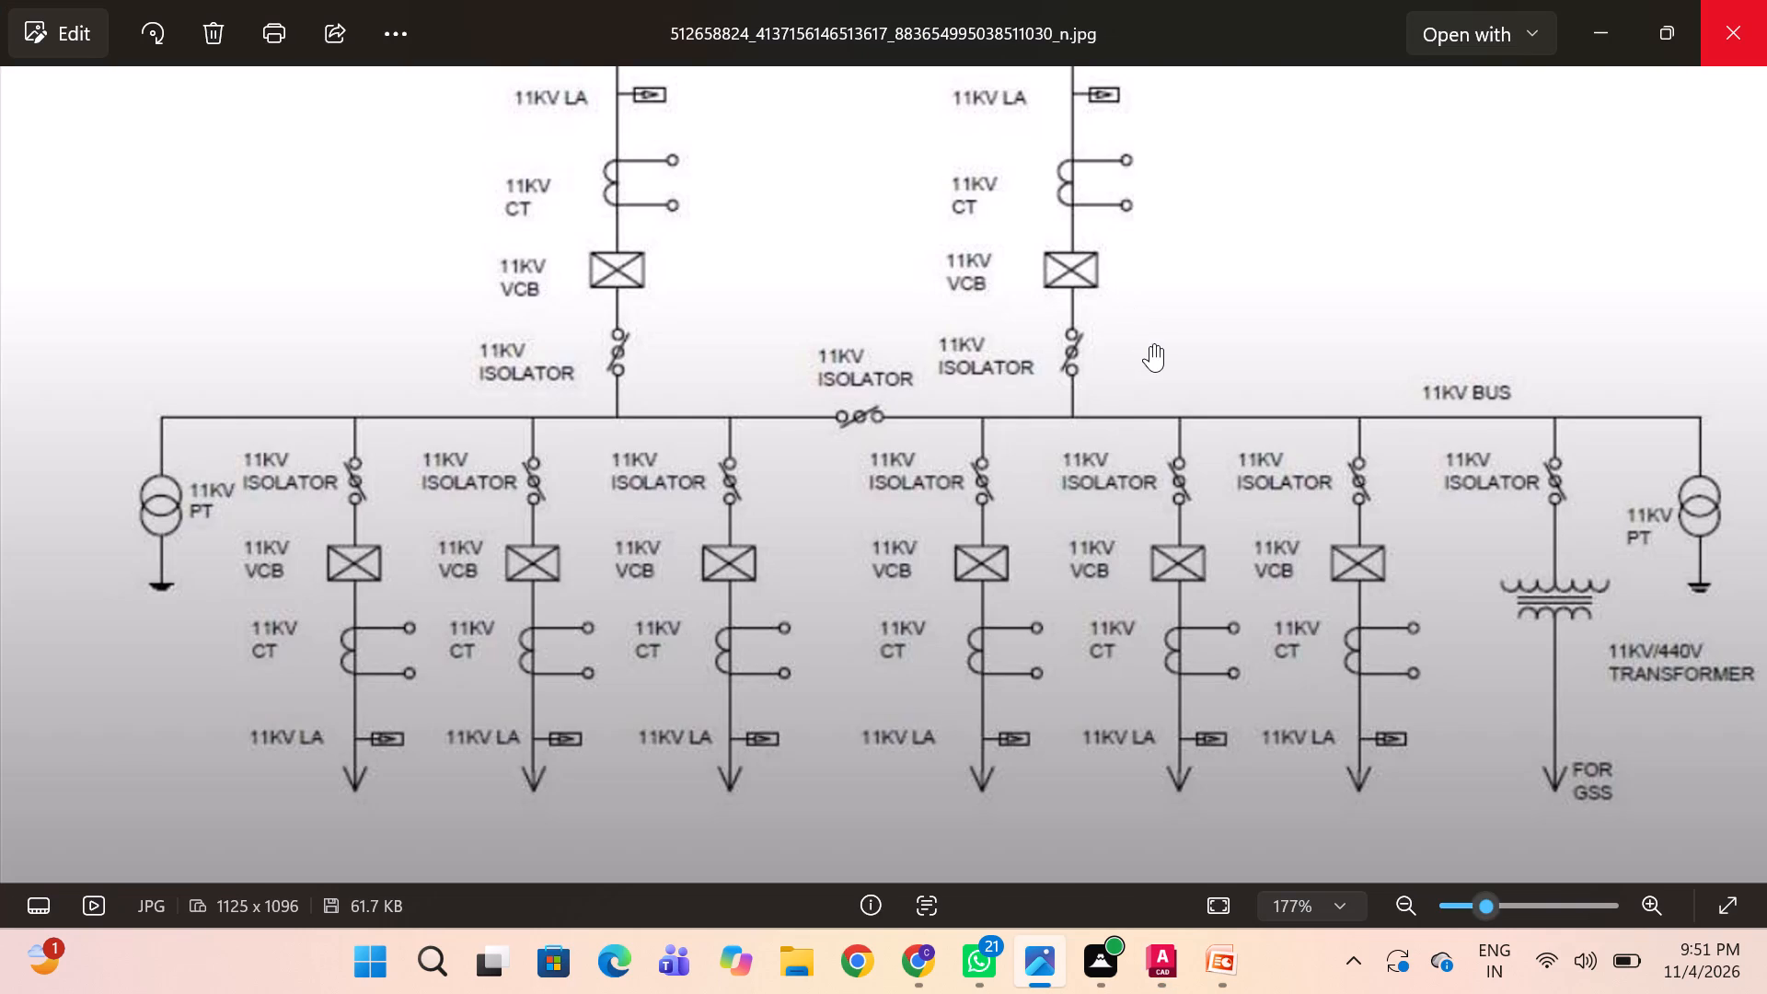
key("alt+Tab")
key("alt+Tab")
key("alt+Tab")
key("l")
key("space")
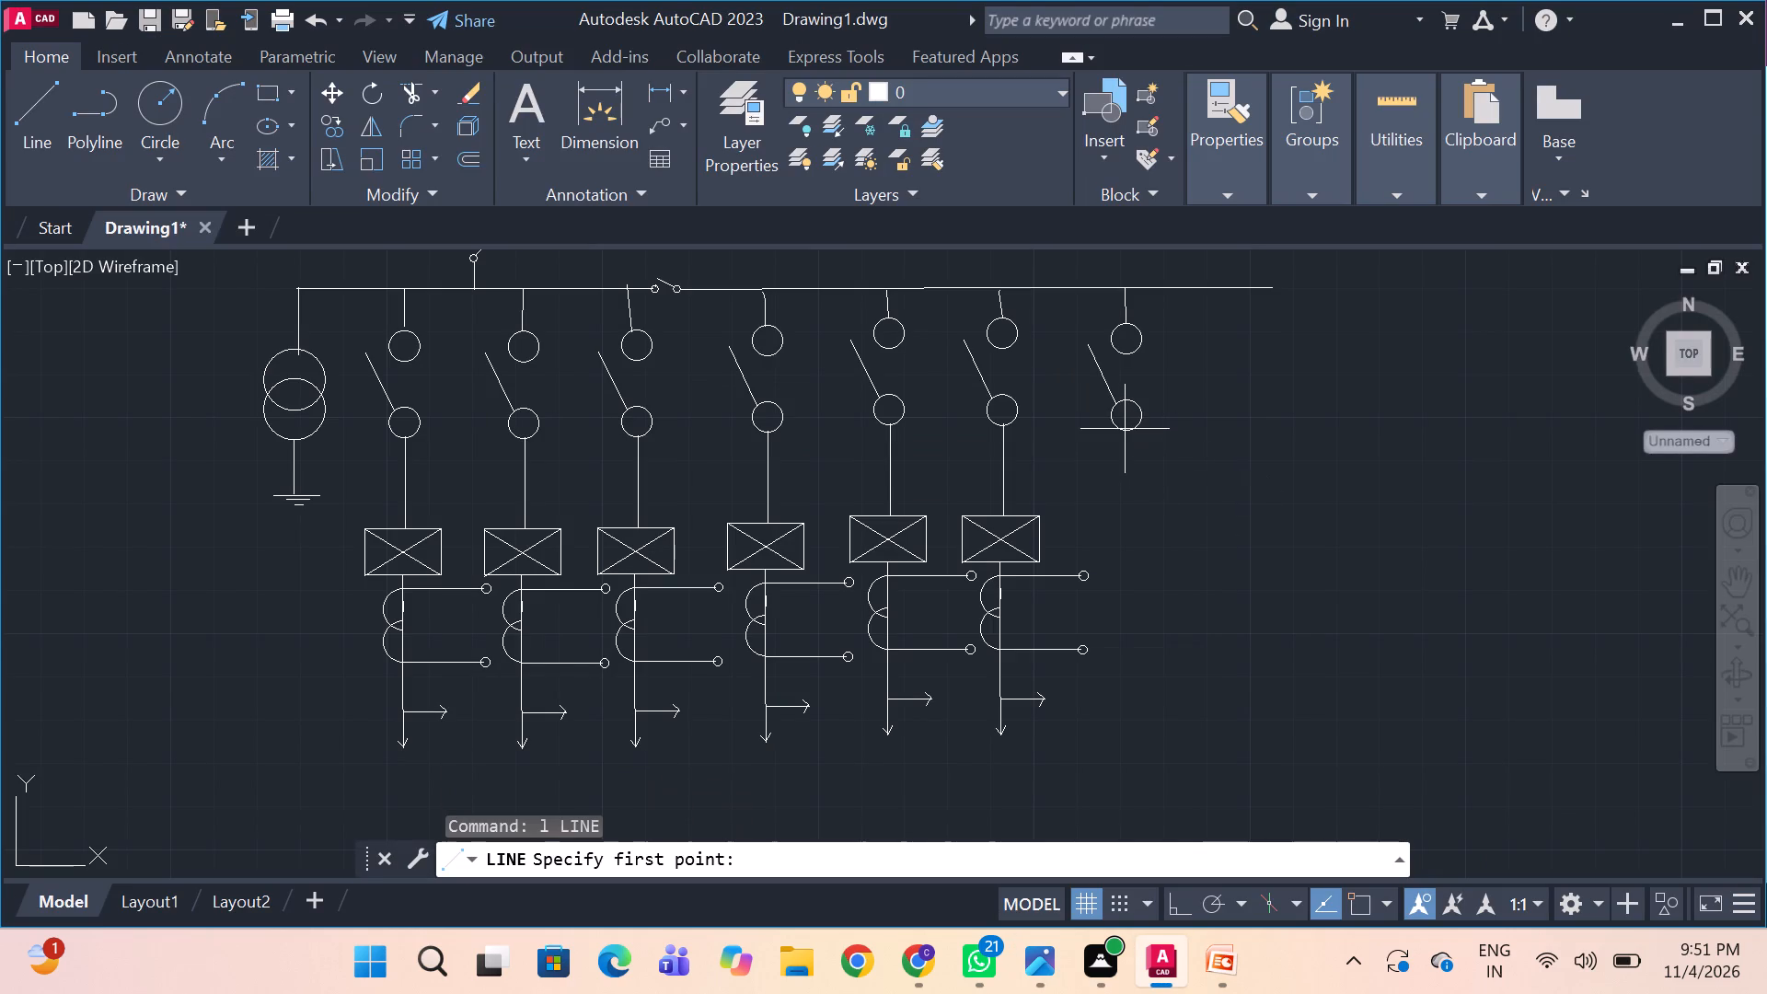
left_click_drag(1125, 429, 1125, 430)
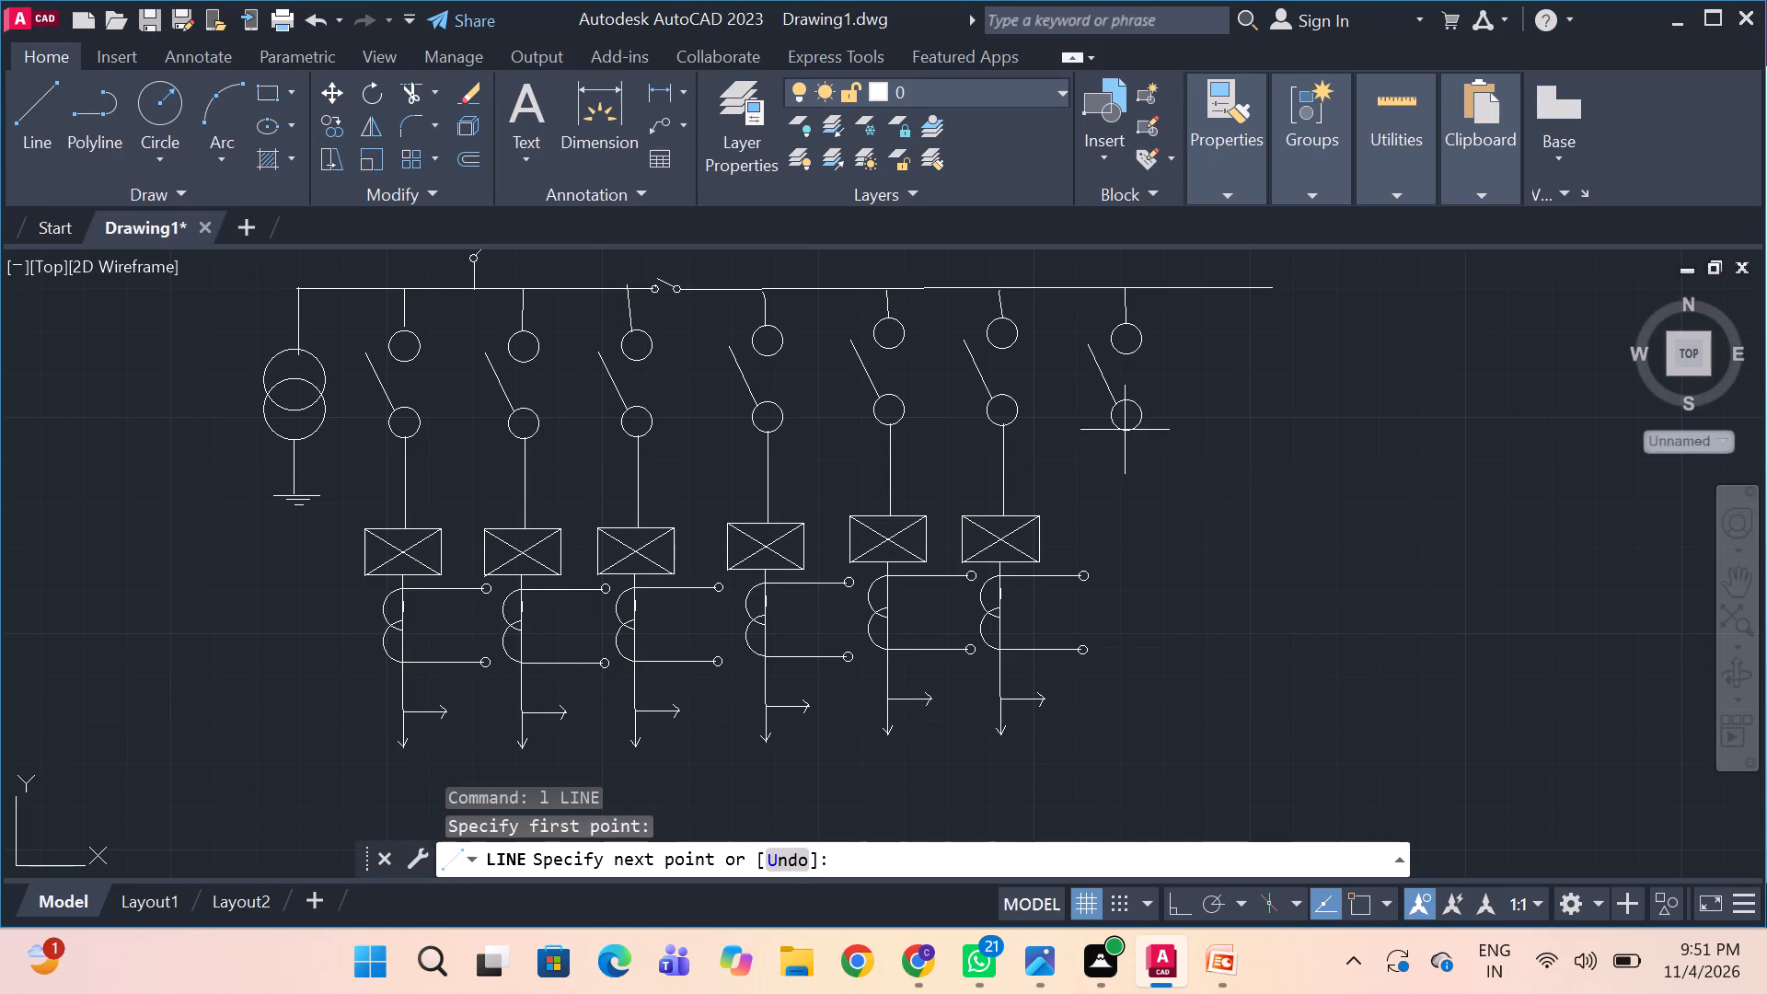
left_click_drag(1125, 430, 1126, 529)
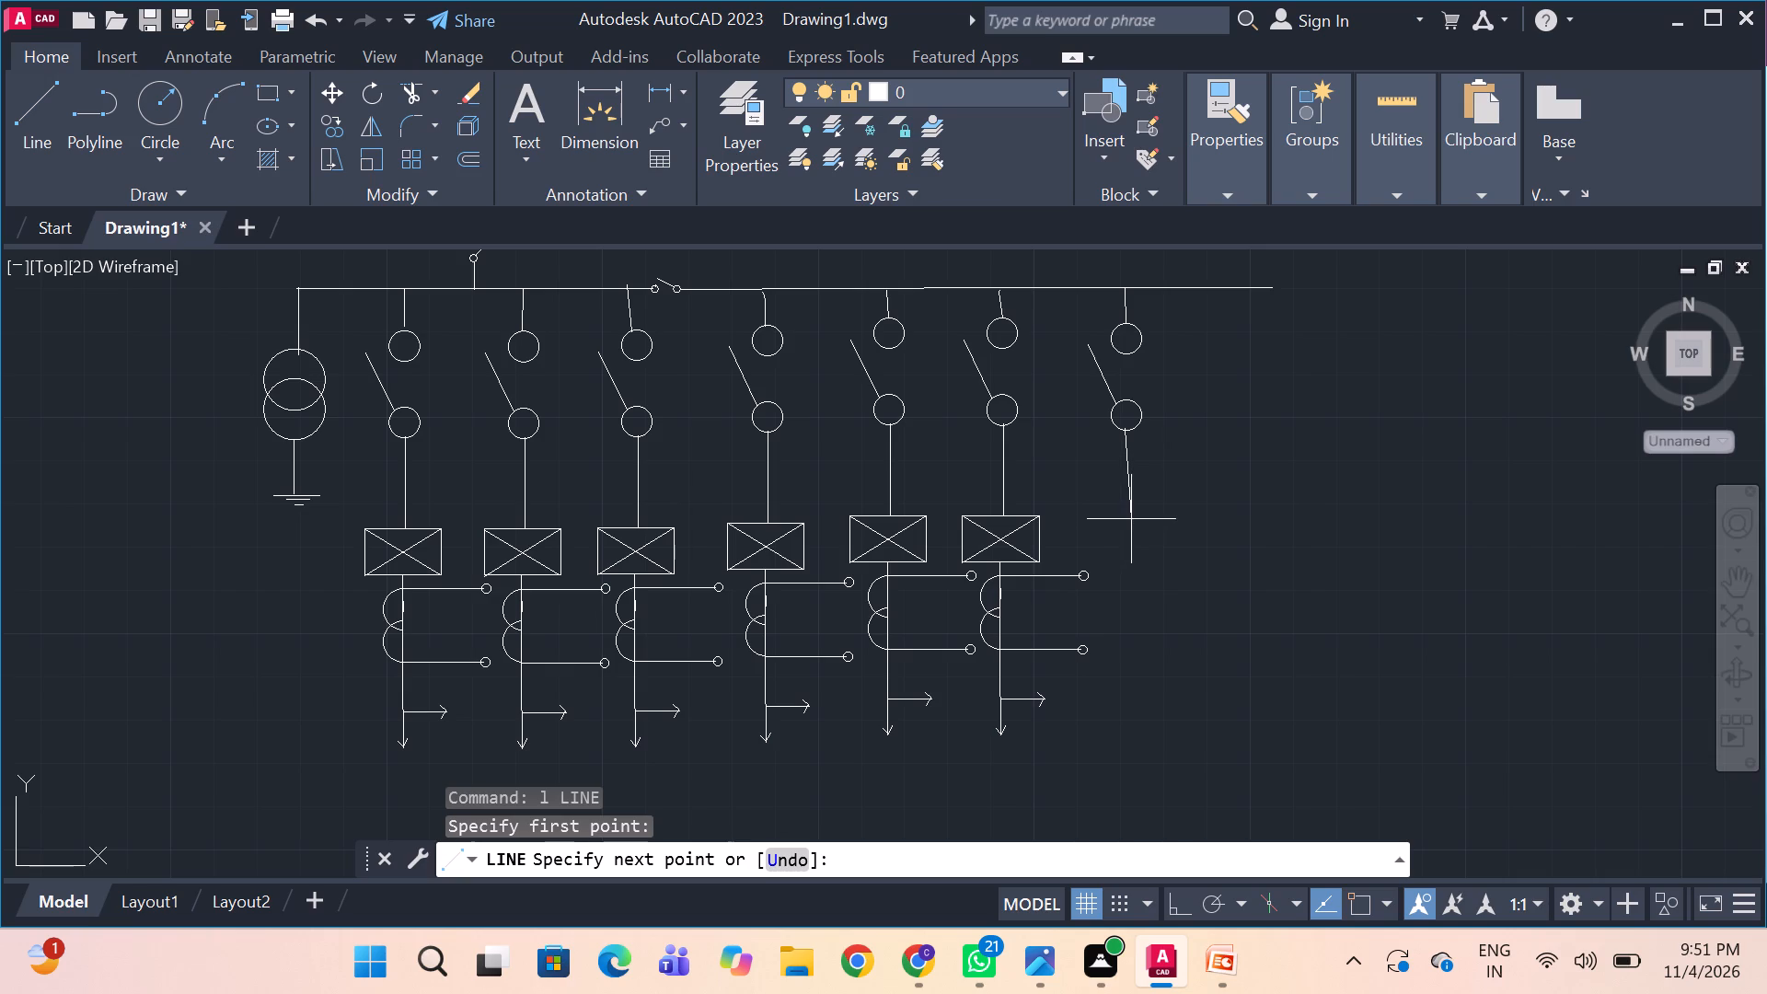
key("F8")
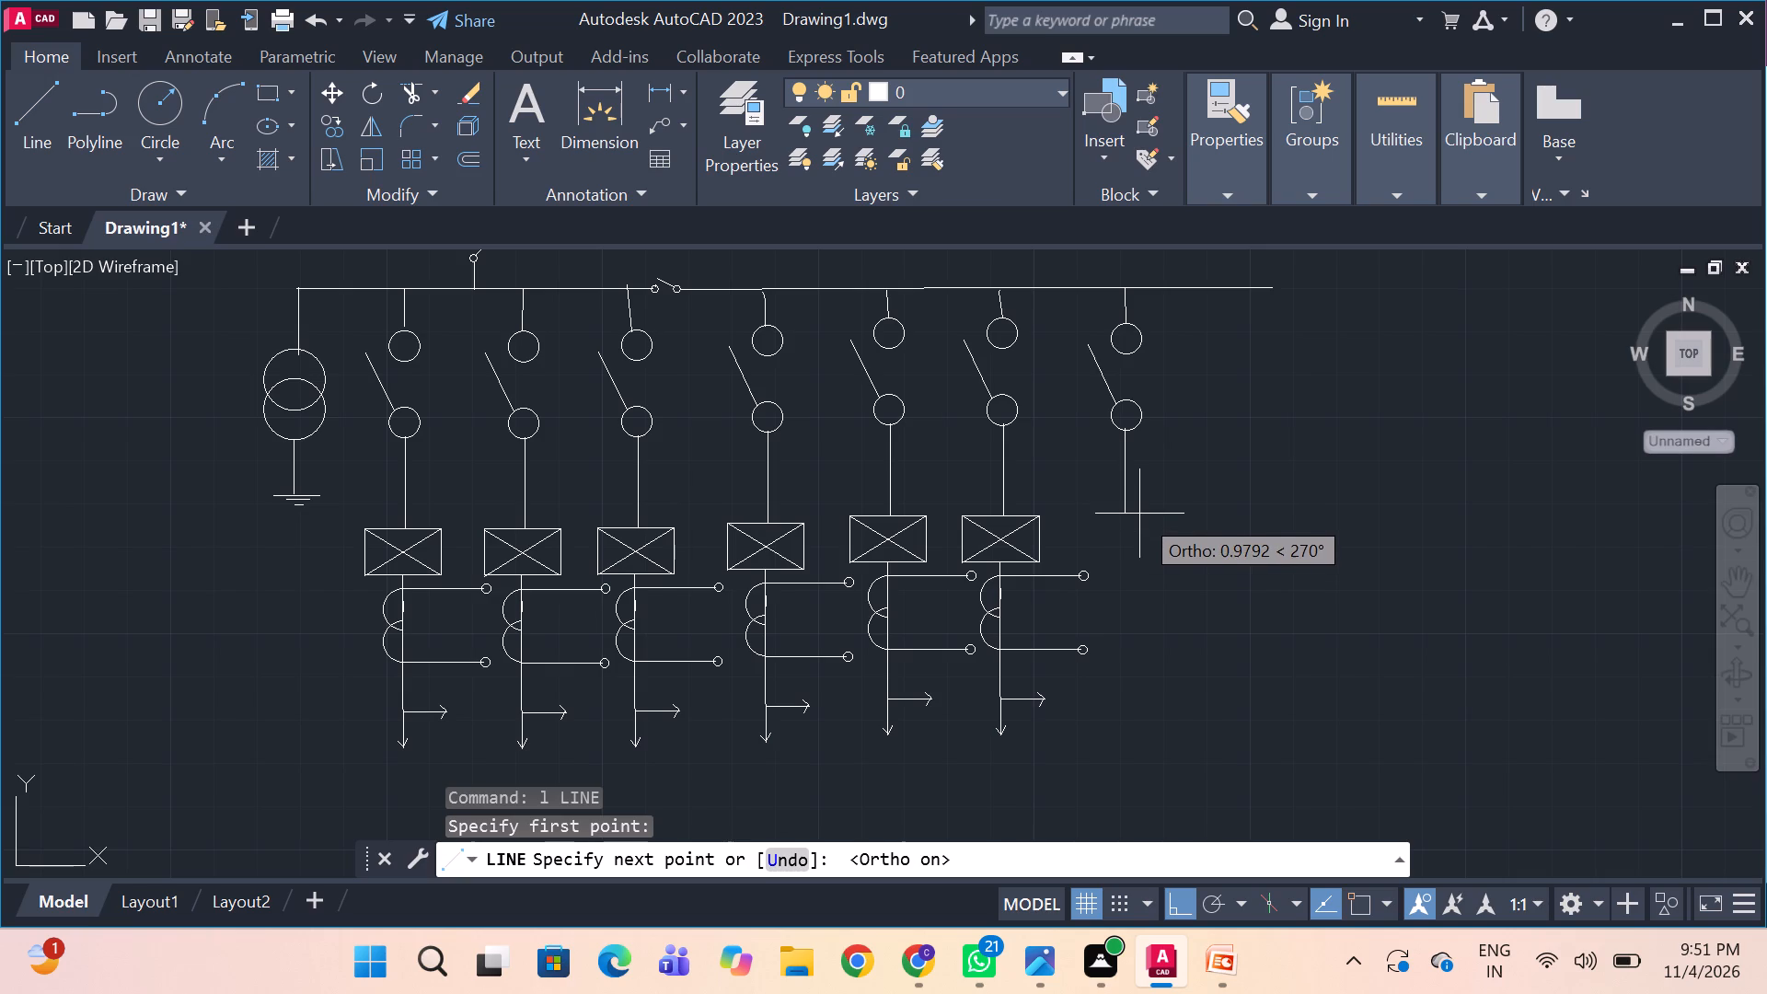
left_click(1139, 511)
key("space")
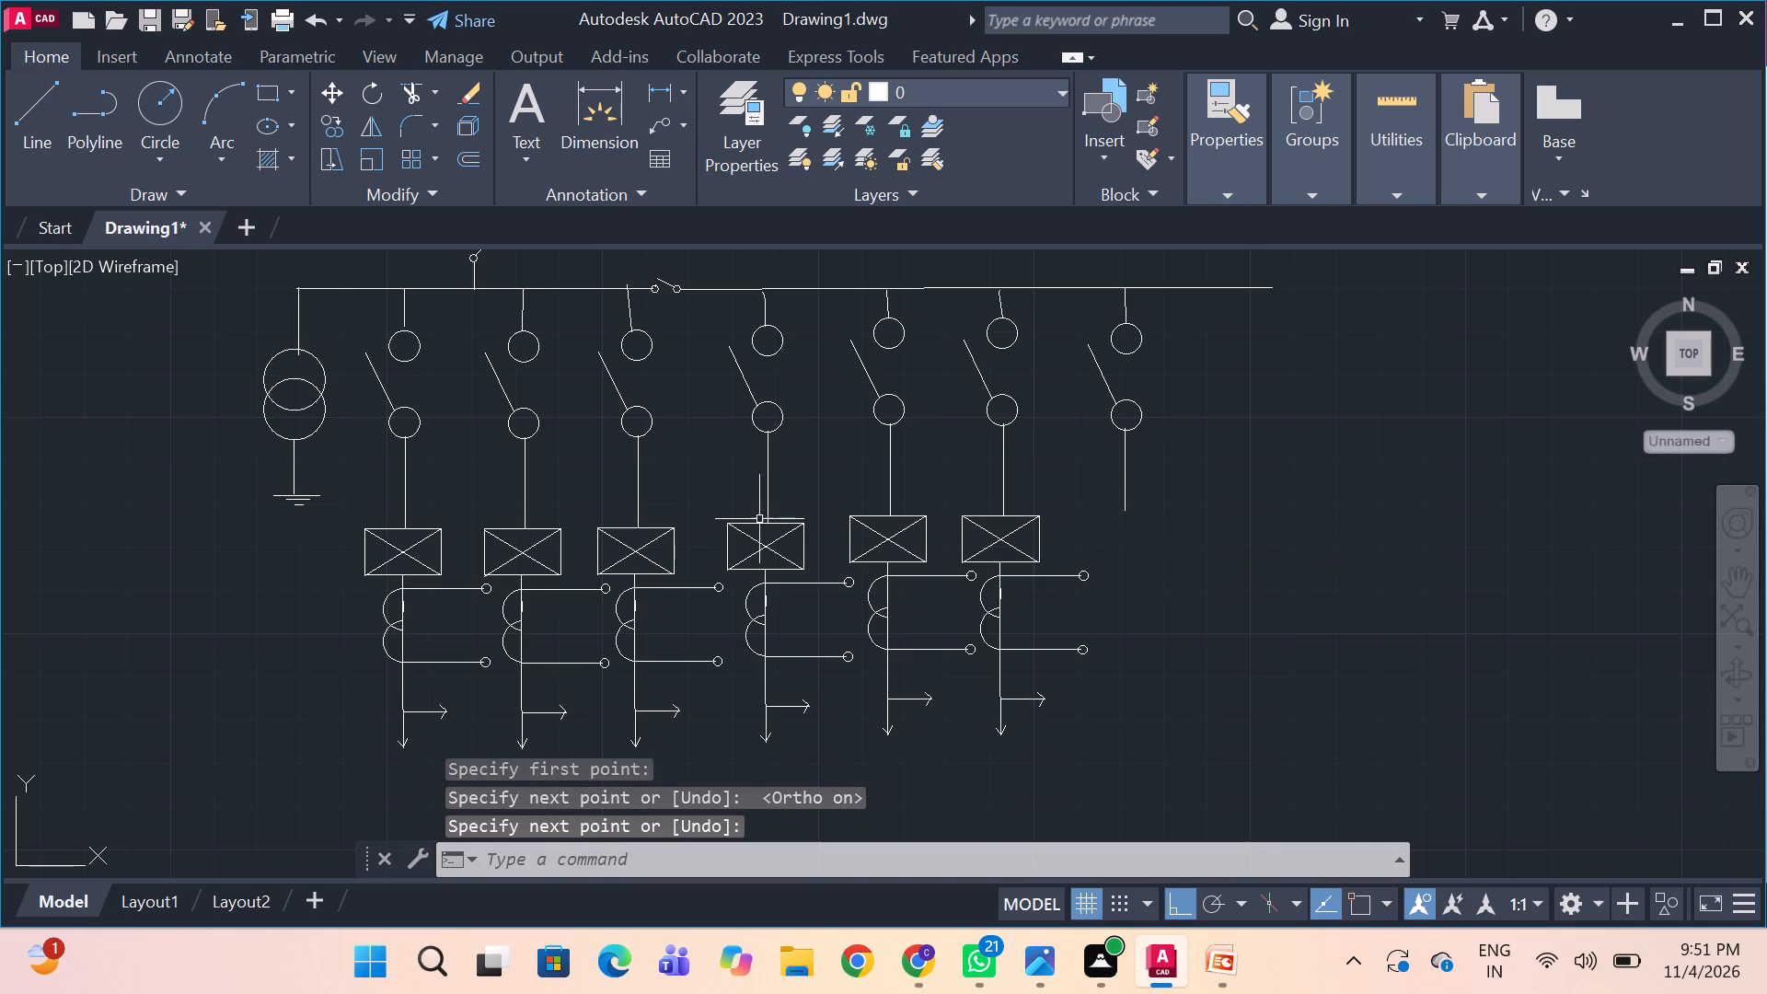
Copy the transformer's upper and lower coil windings from the incoming line above the bus to the clipboard.
scroll(759, 519, "down", 1)
scroll(751, 509, "up", 2)
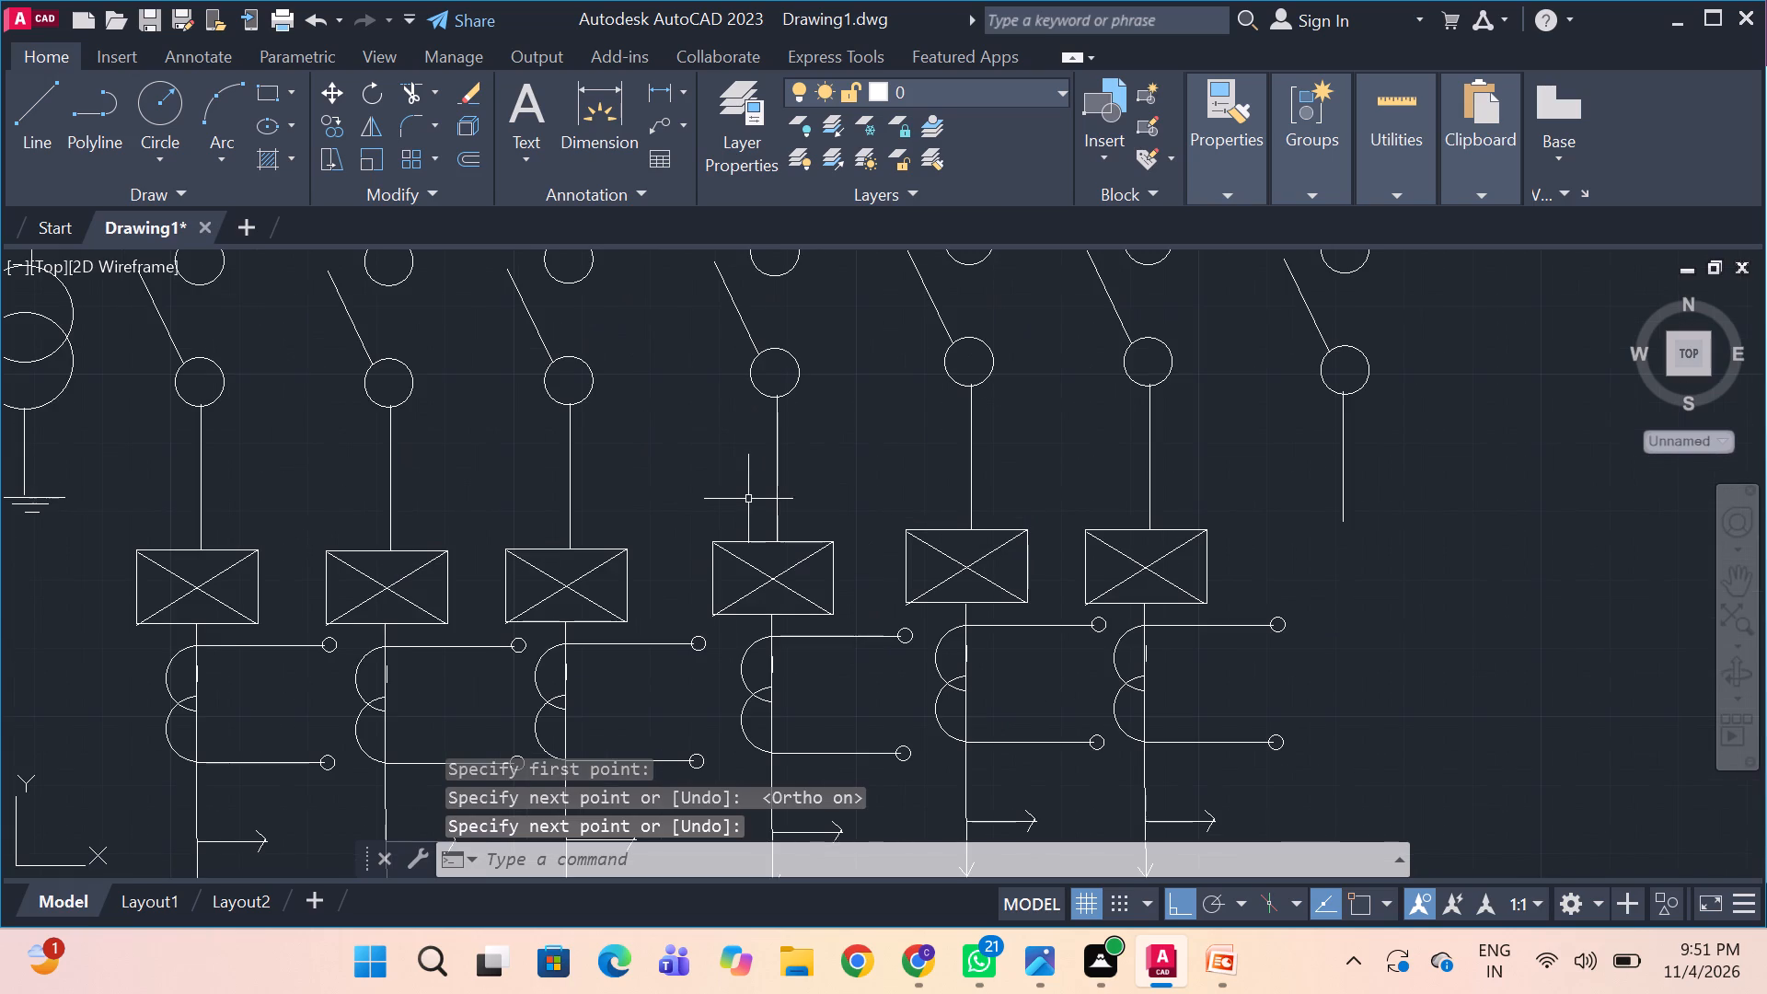
left_click_drag(748, 499, 748, 508)
middle_click_drag(748, 510, 802, 682)
scroll(748, 510, "down", 1)
middle_click_drag(645, 468, 645, 470)
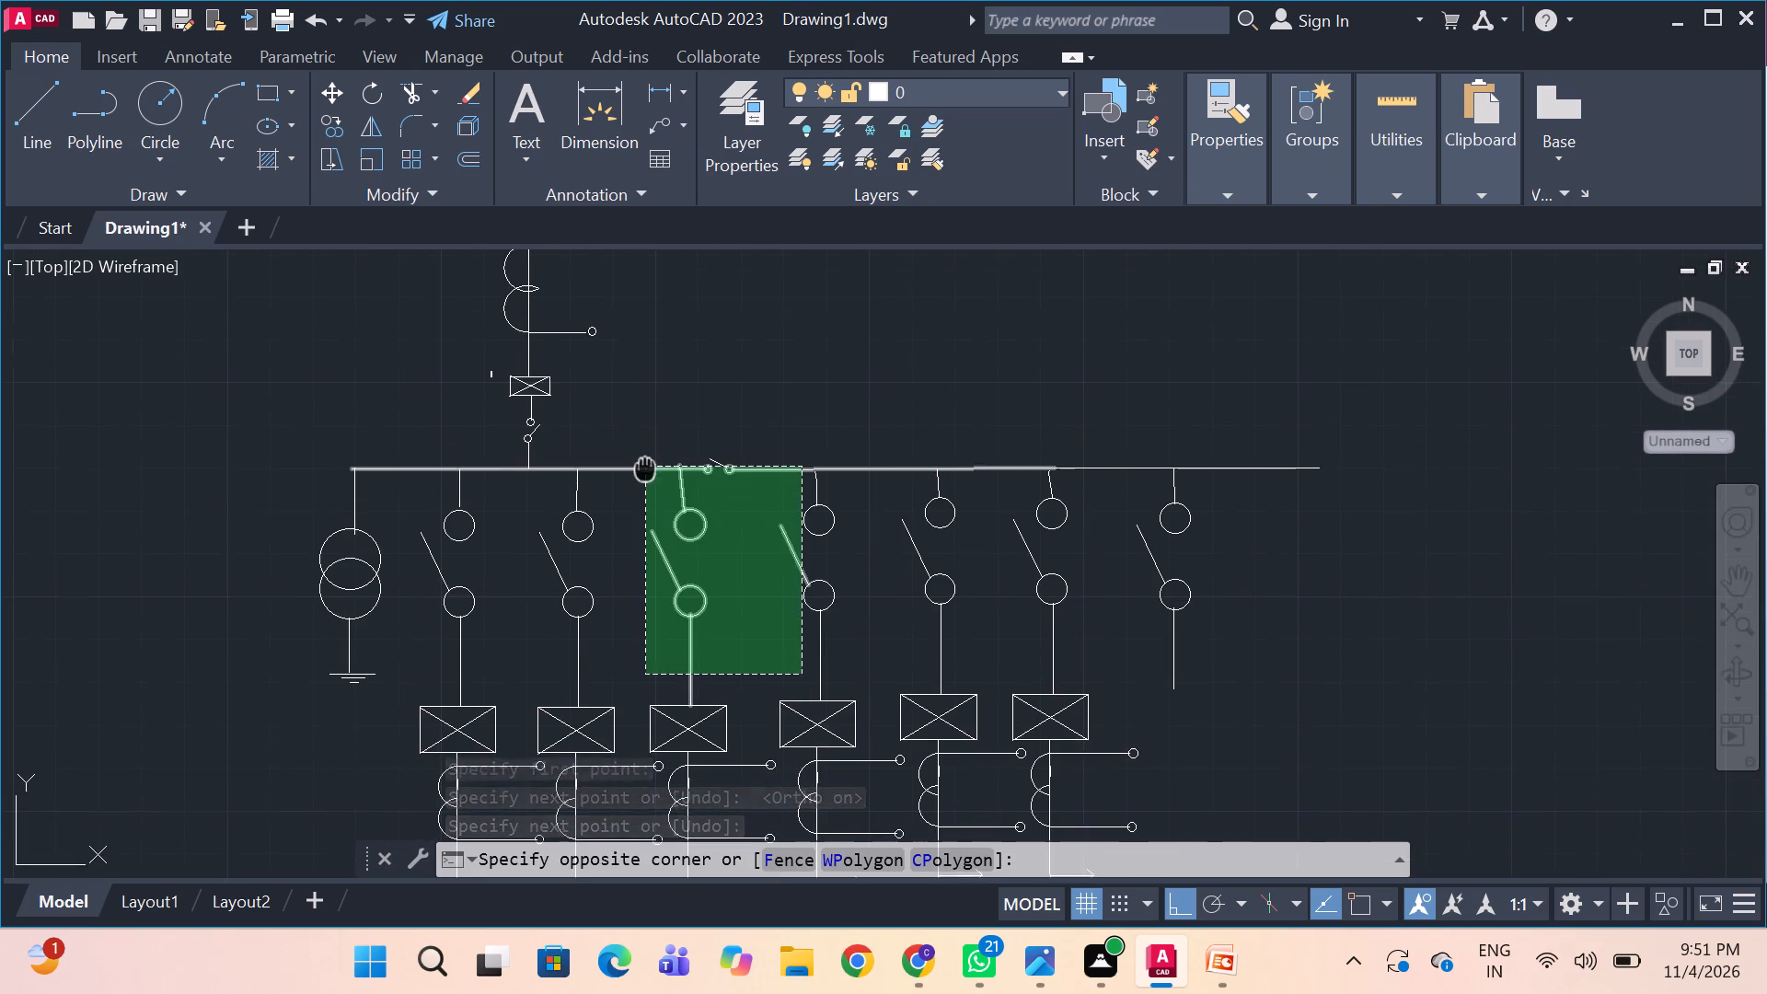
middle_click_drag(645, 470, 699, 589)
scroll(699, 456, "down", 1)
middle_click_drag(692, 416, 716, 479)
left_click(837, 400)
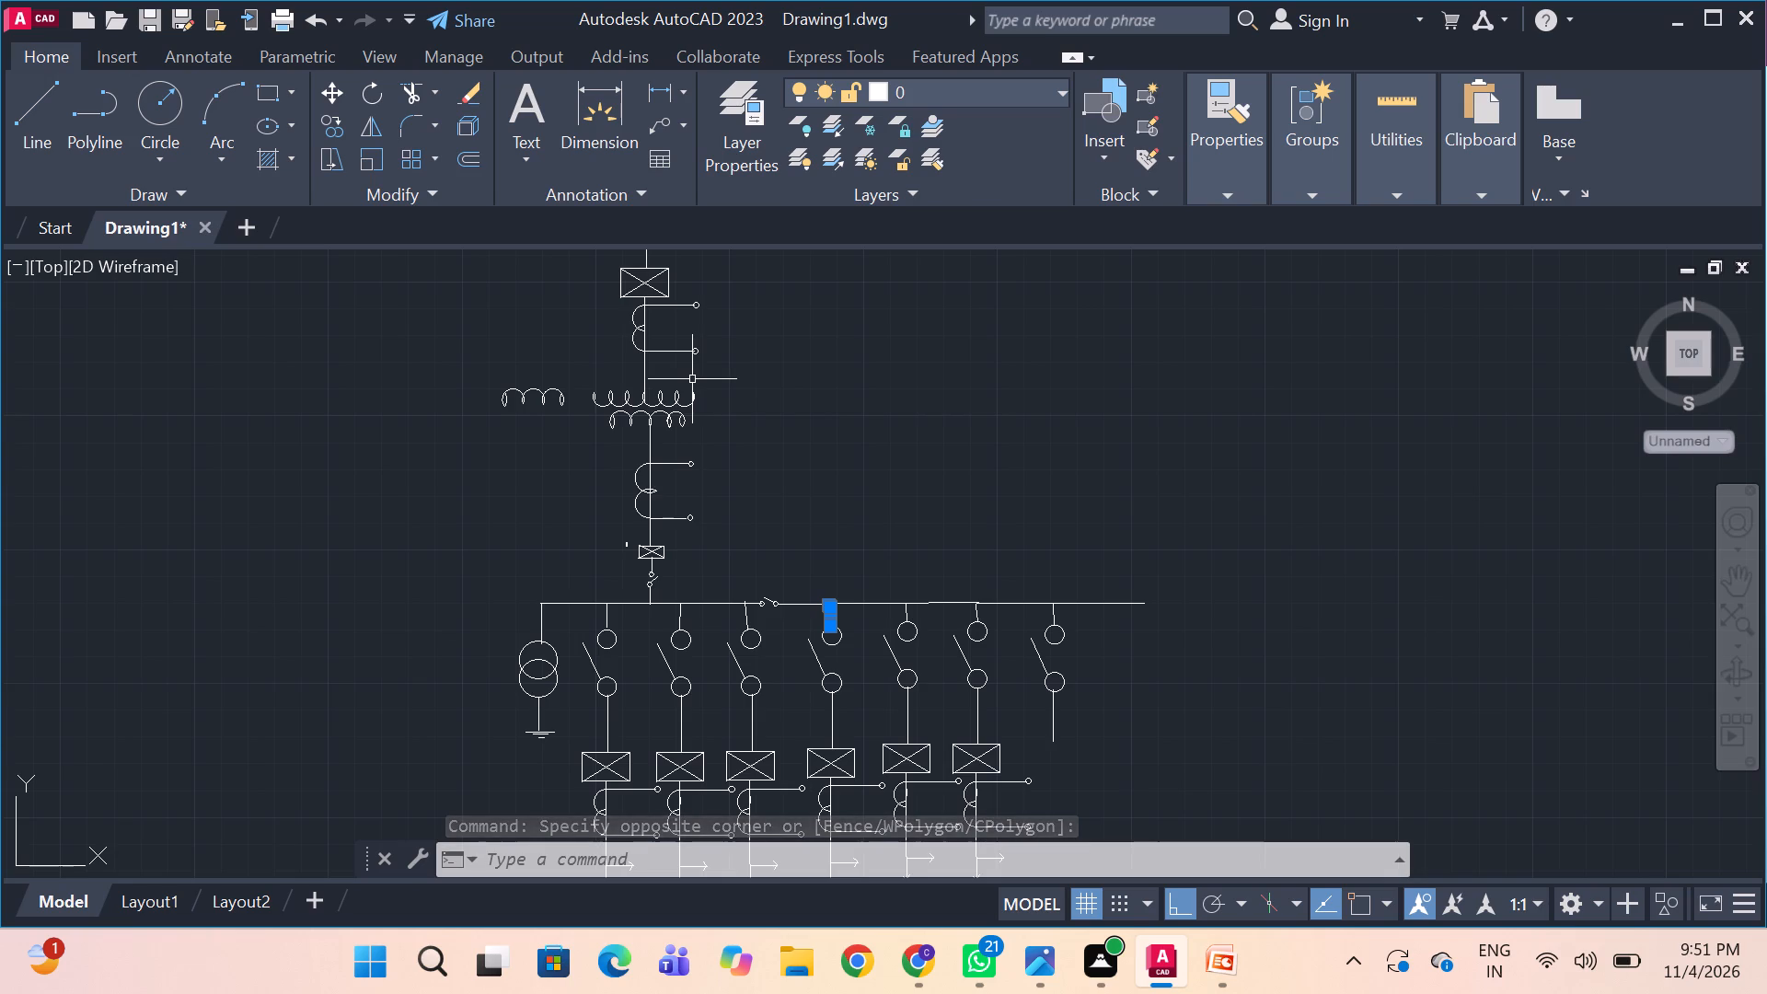
scroll(715, 410, "up", 2)
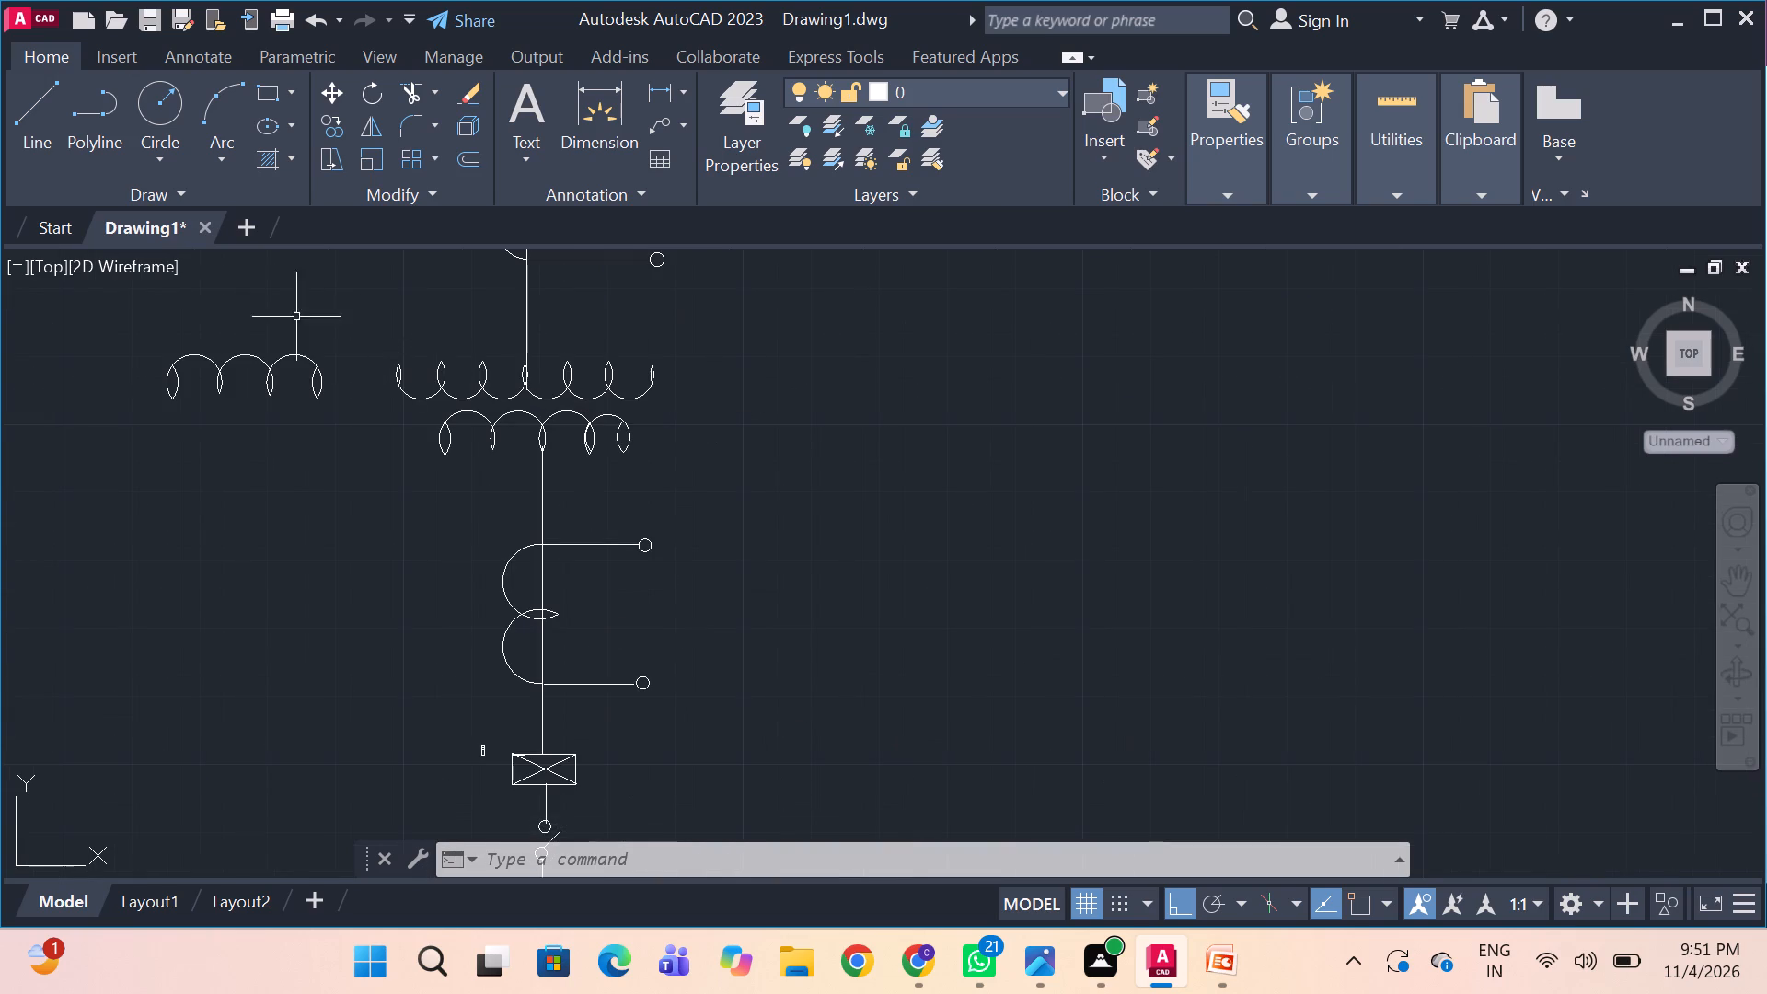
left_click(370, 320)
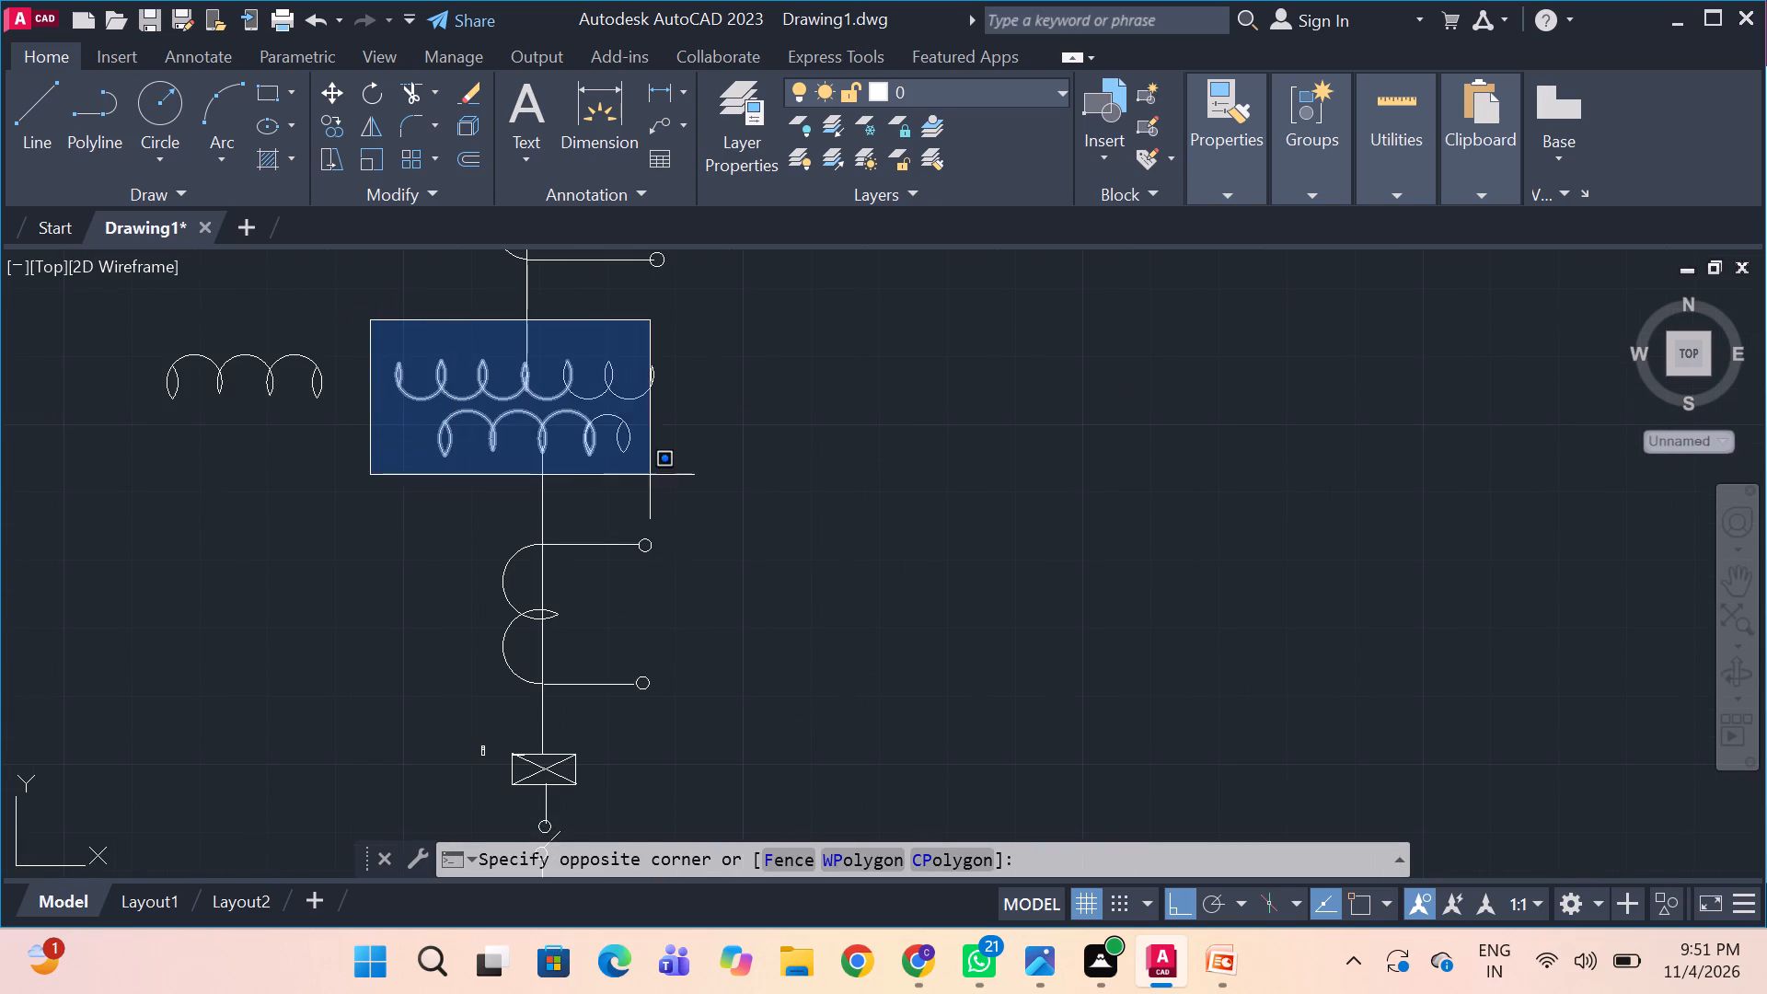
left_click(703, 502)
key("ctrl+c")
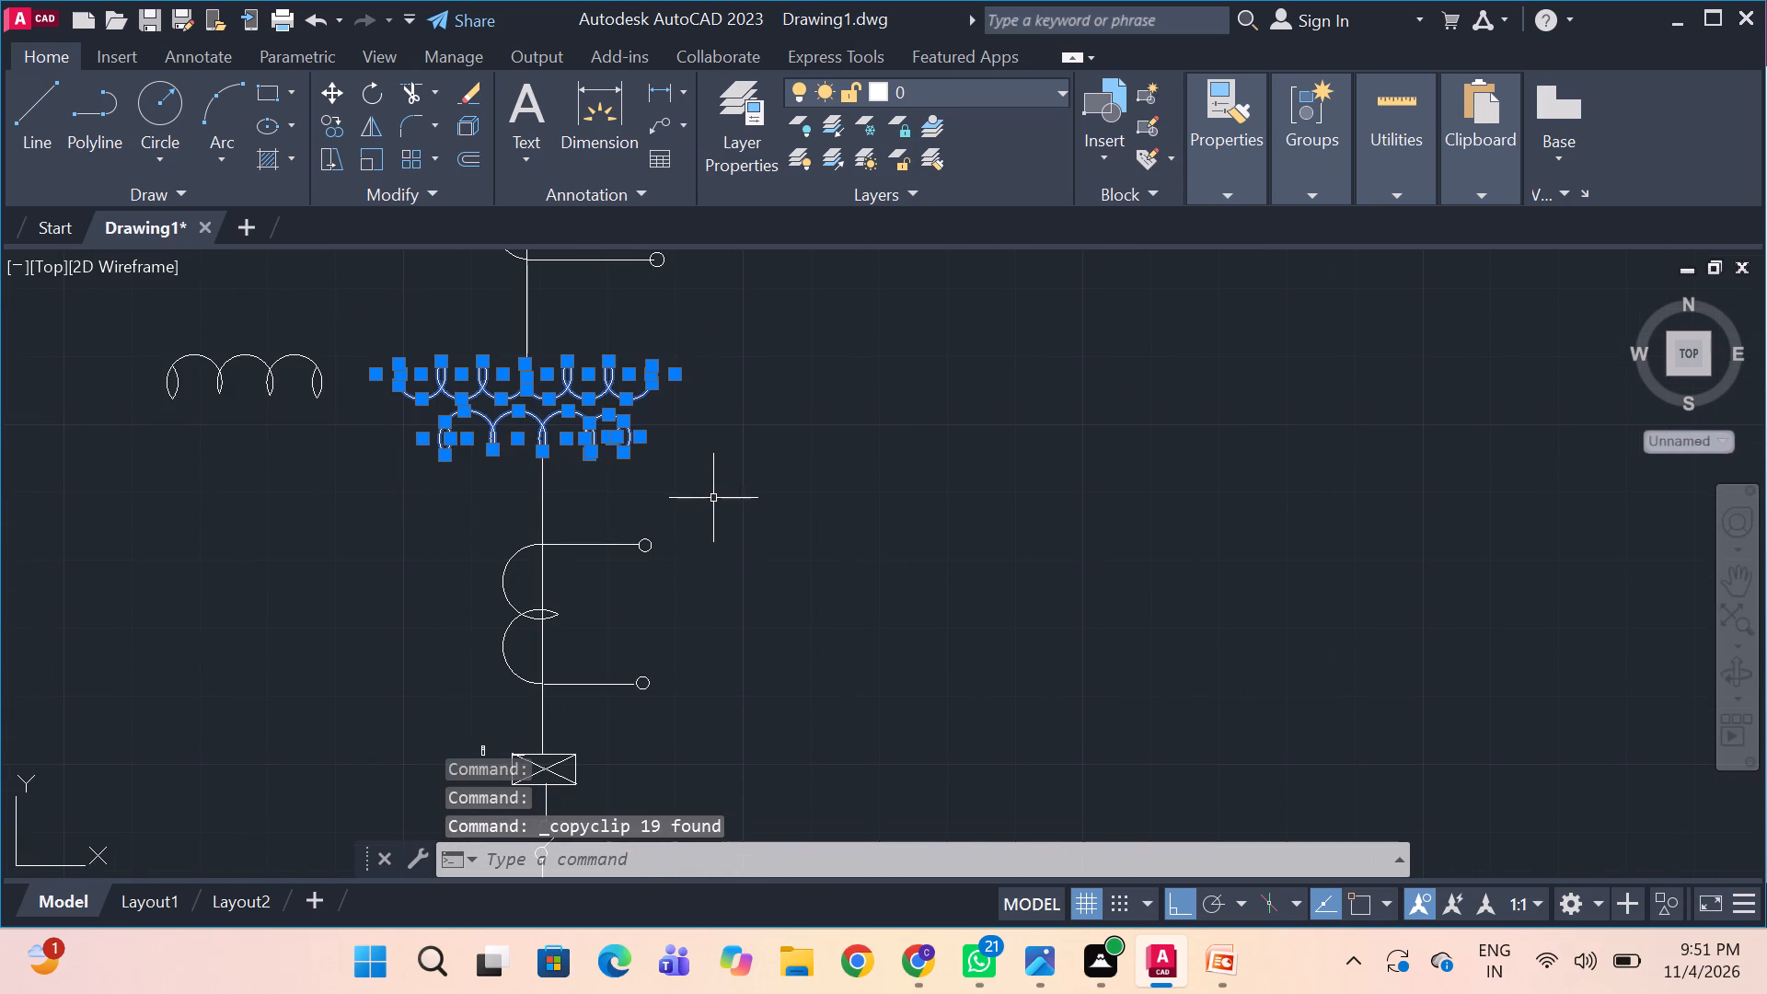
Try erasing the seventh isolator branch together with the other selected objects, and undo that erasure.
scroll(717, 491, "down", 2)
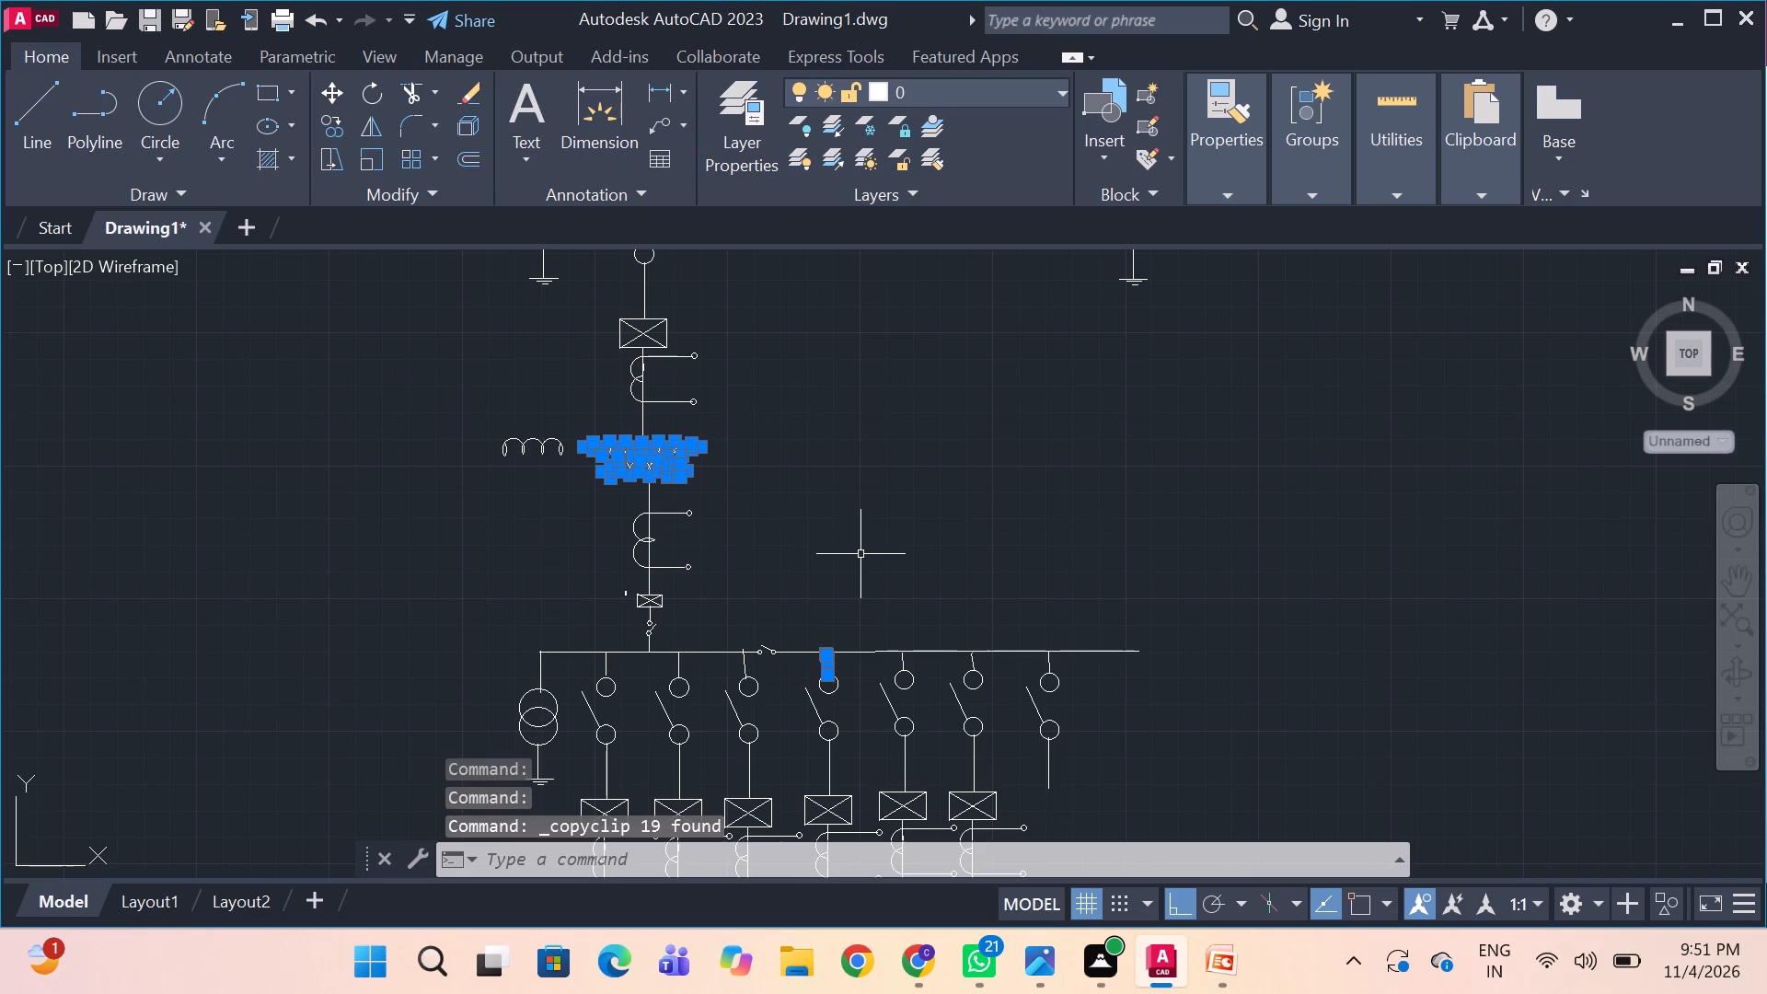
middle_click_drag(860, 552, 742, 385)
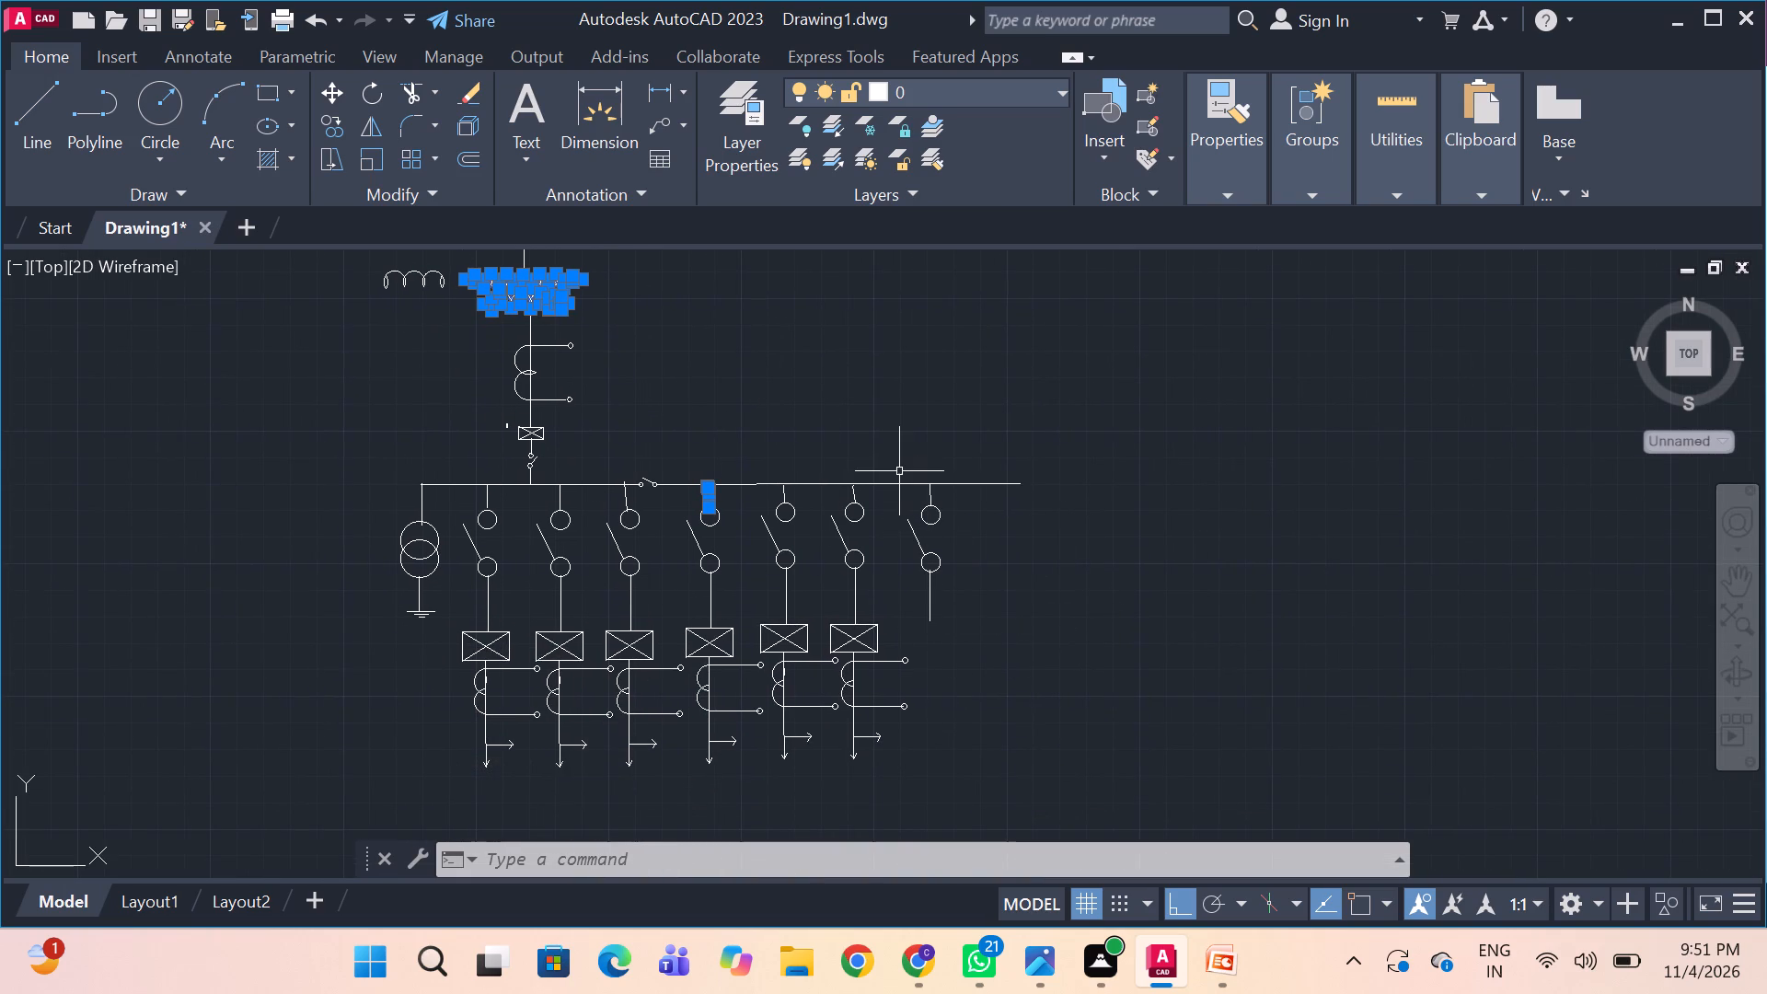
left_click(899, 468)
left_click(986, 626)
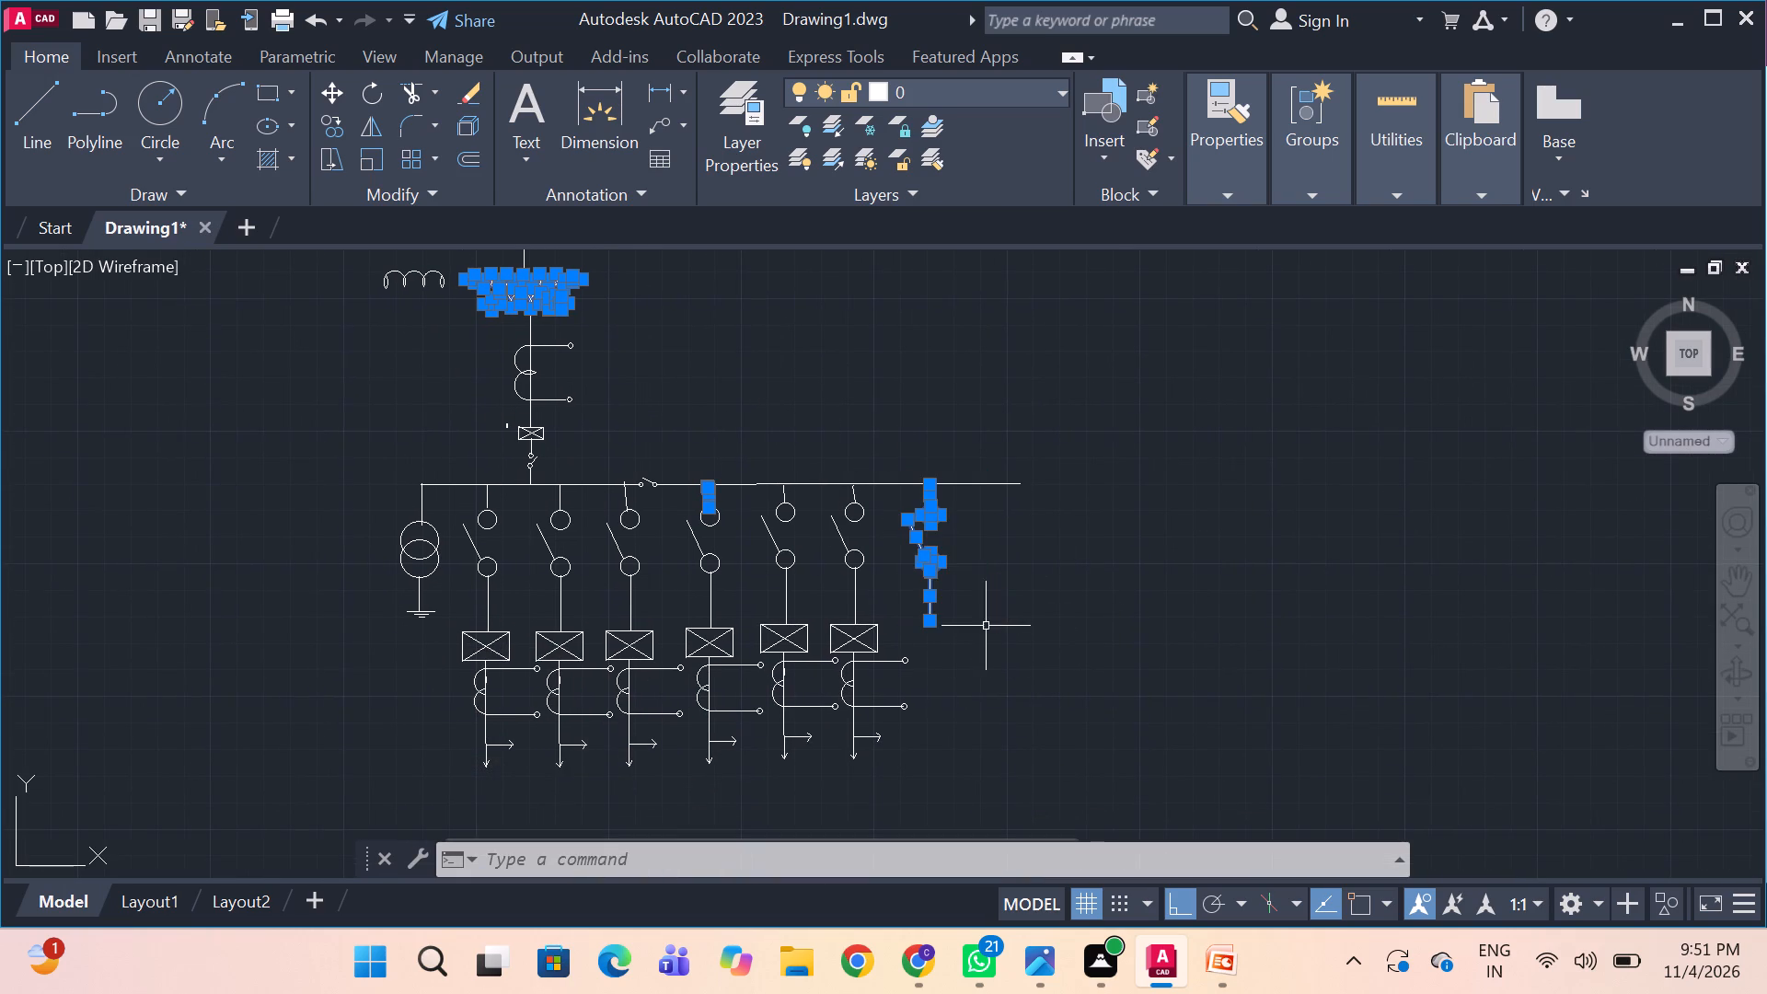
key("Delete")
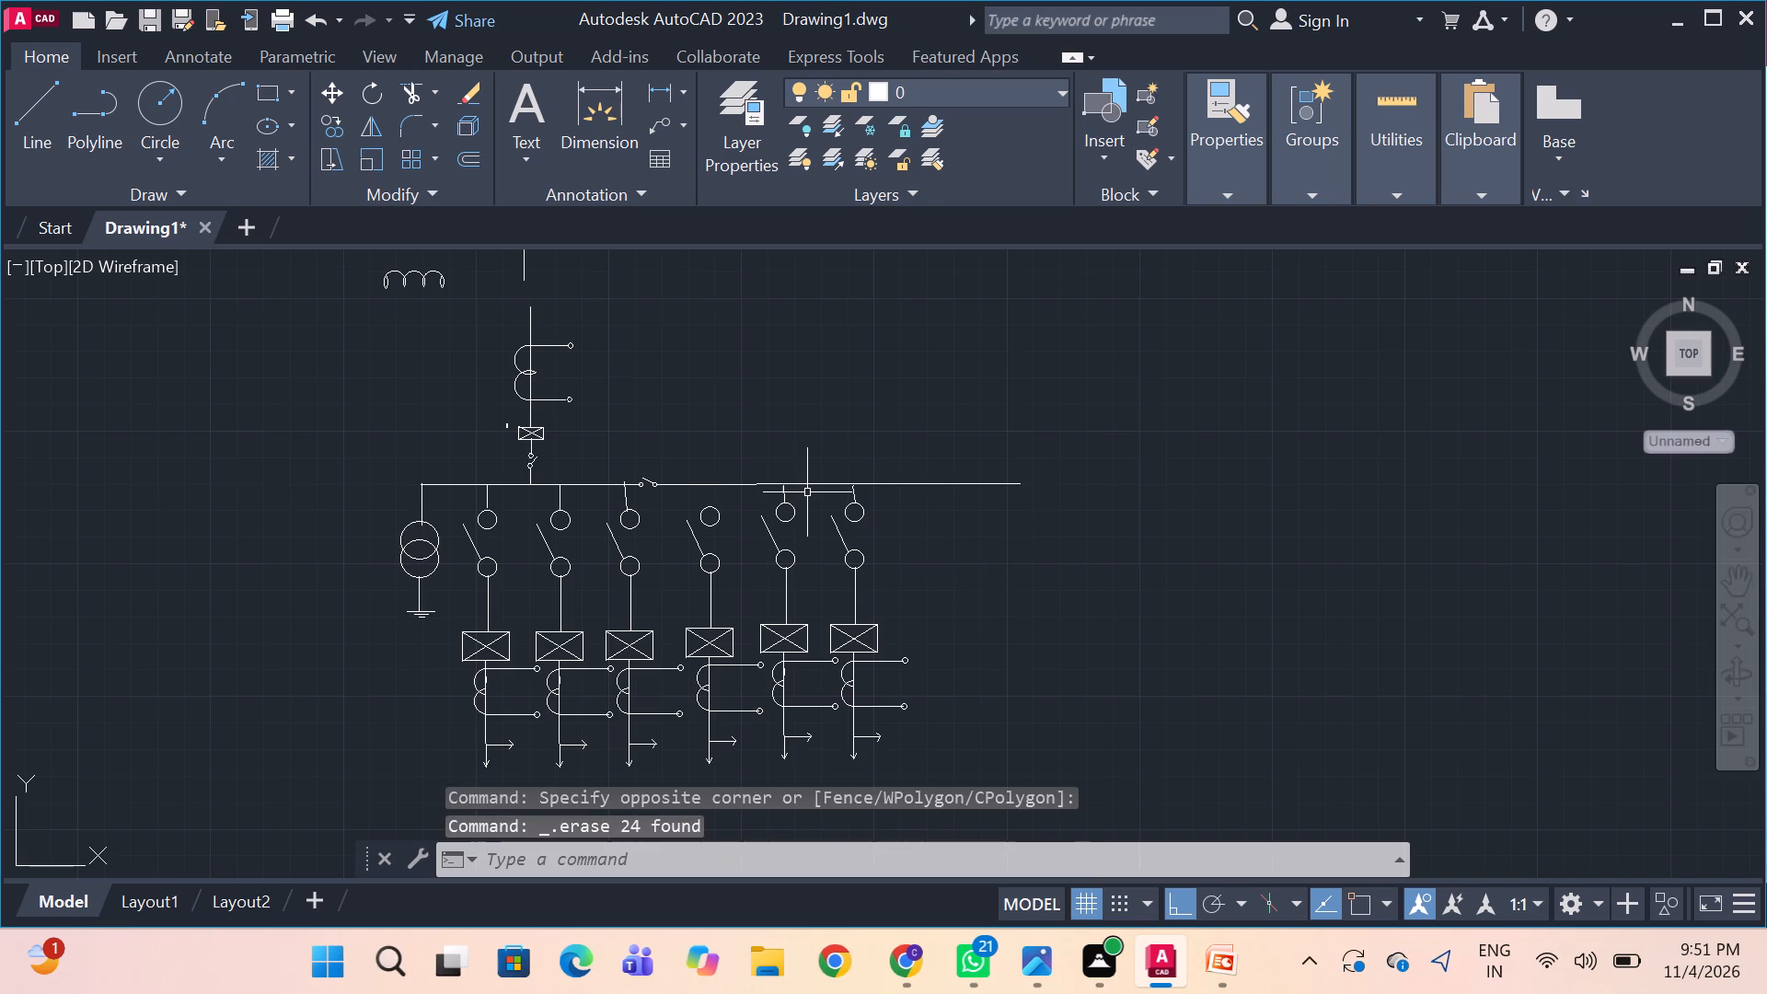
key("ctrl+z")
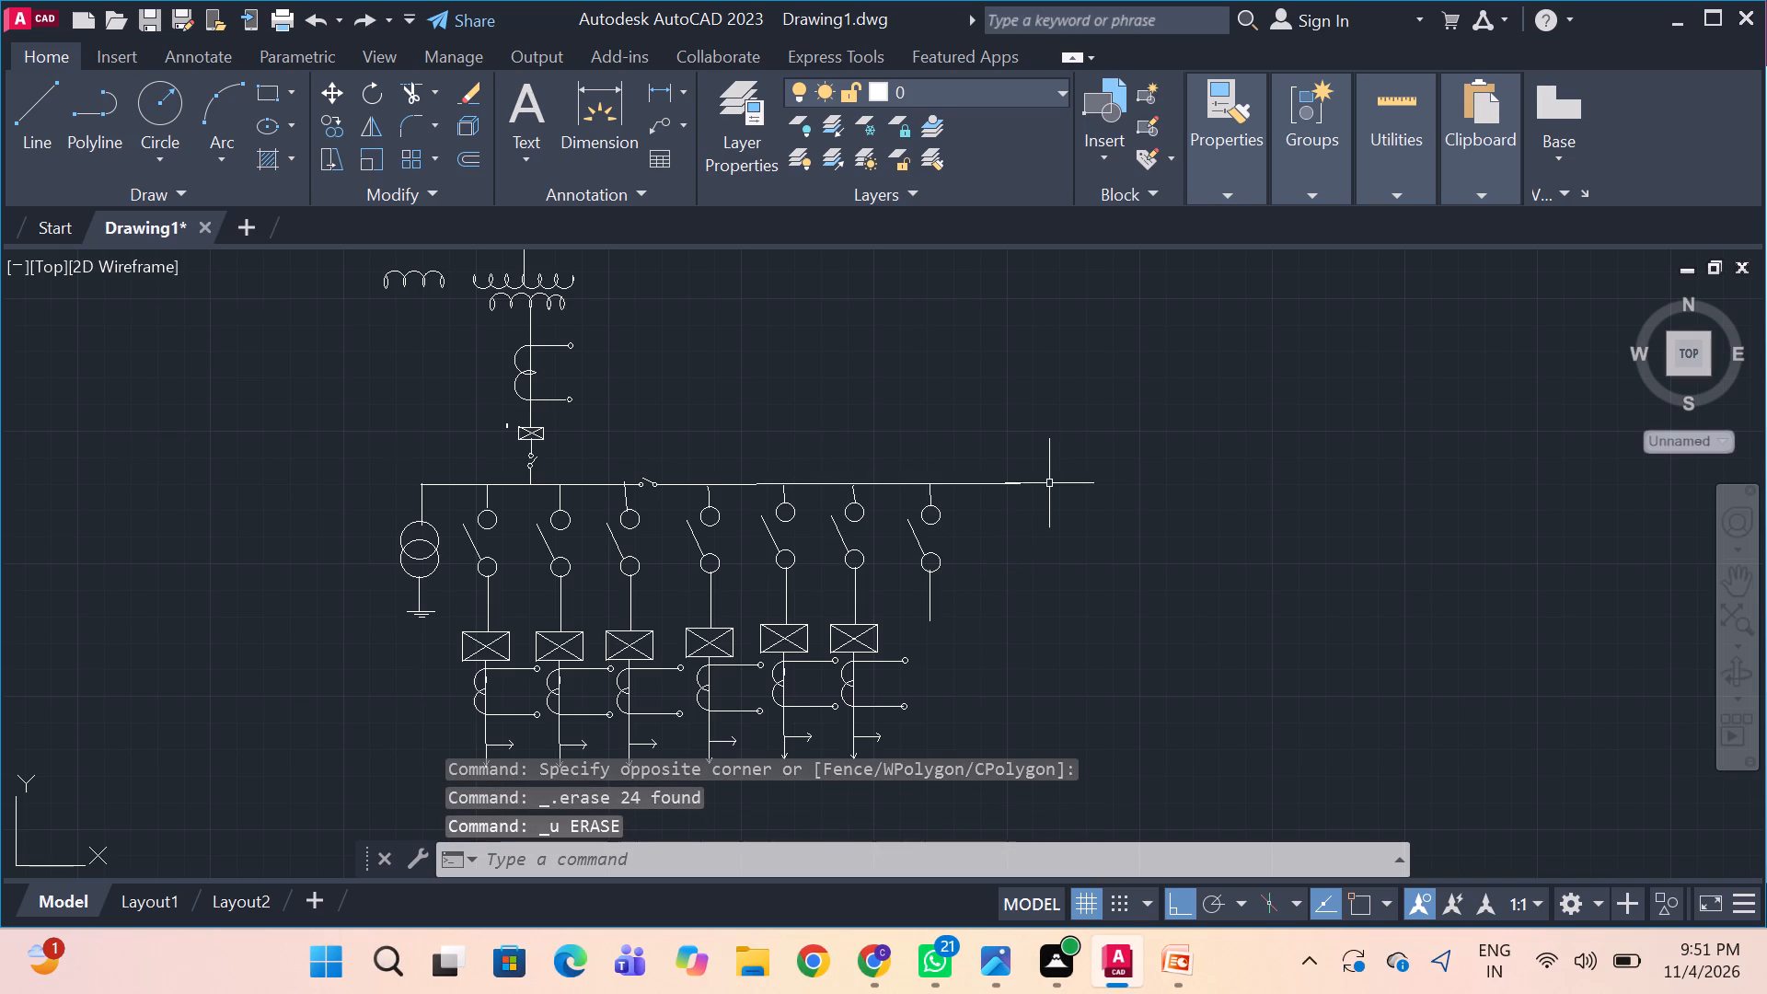
Erase only the seventh branch below the extended bus: its isolator symbol and the connecting lines above and below it.
left_click(1068, 551)
key("space")
middle_click_drag(1039, 553, 958, 483)
left_click(1023, 501)
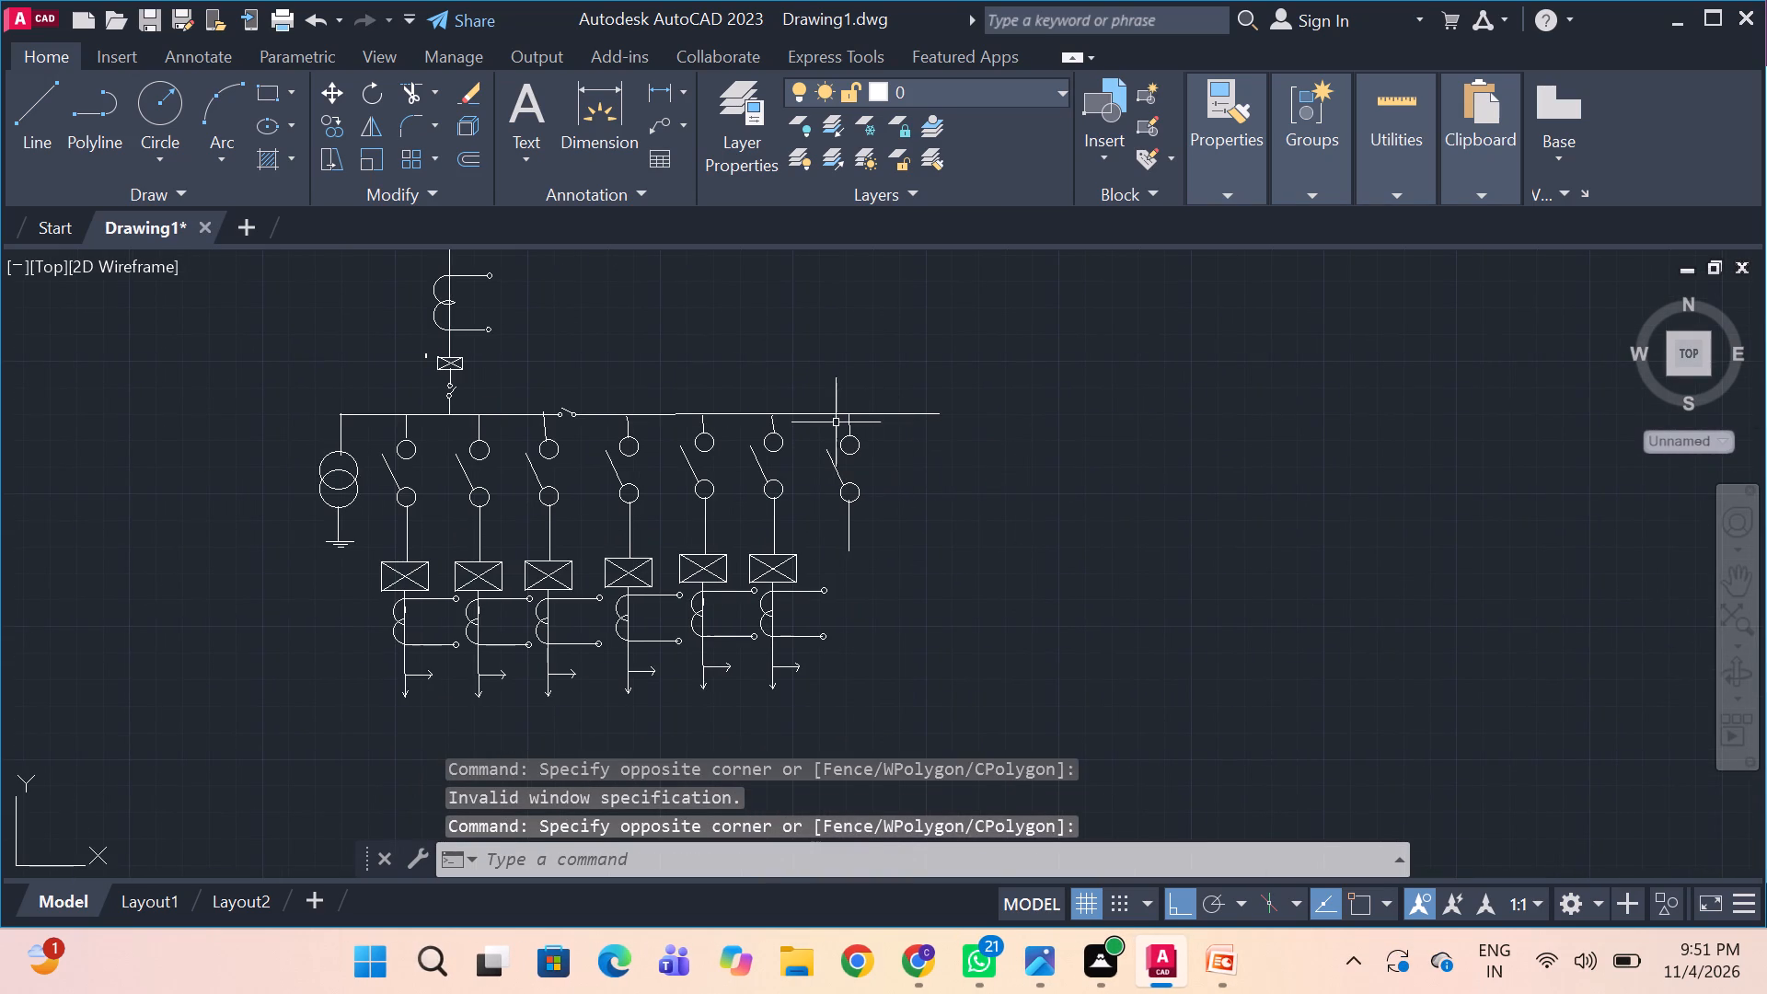
left_click(812, 401)
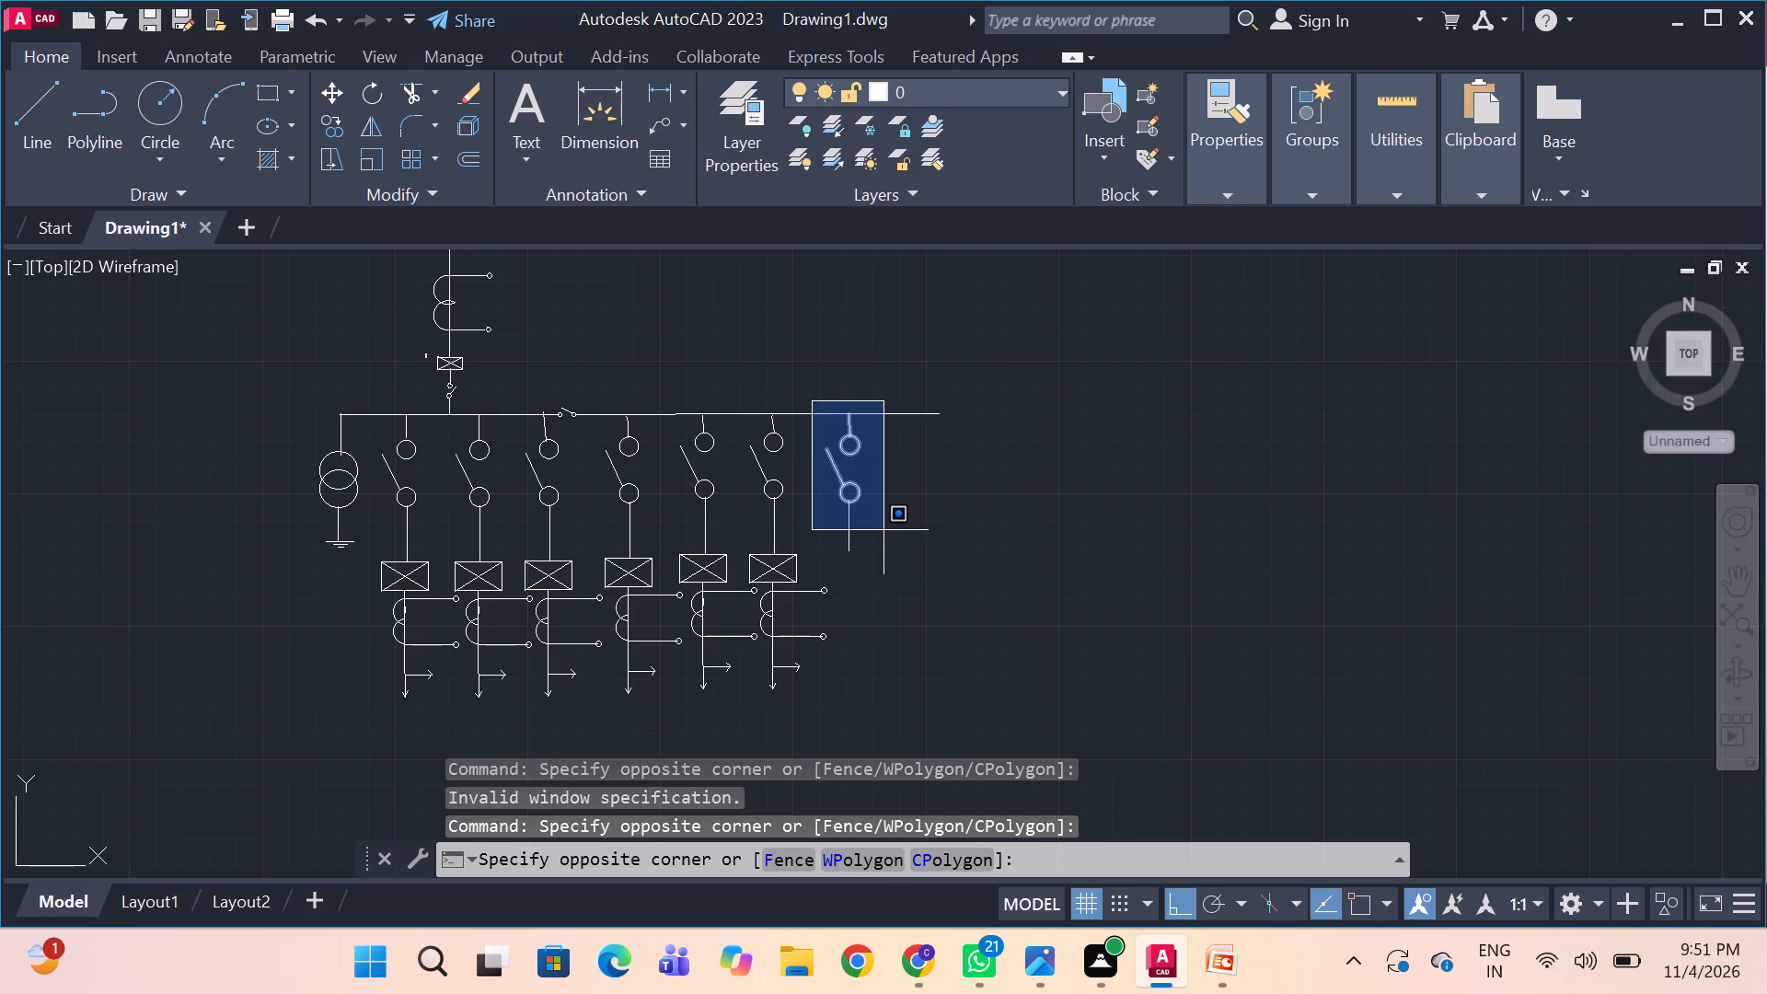
left_click(886, 565)
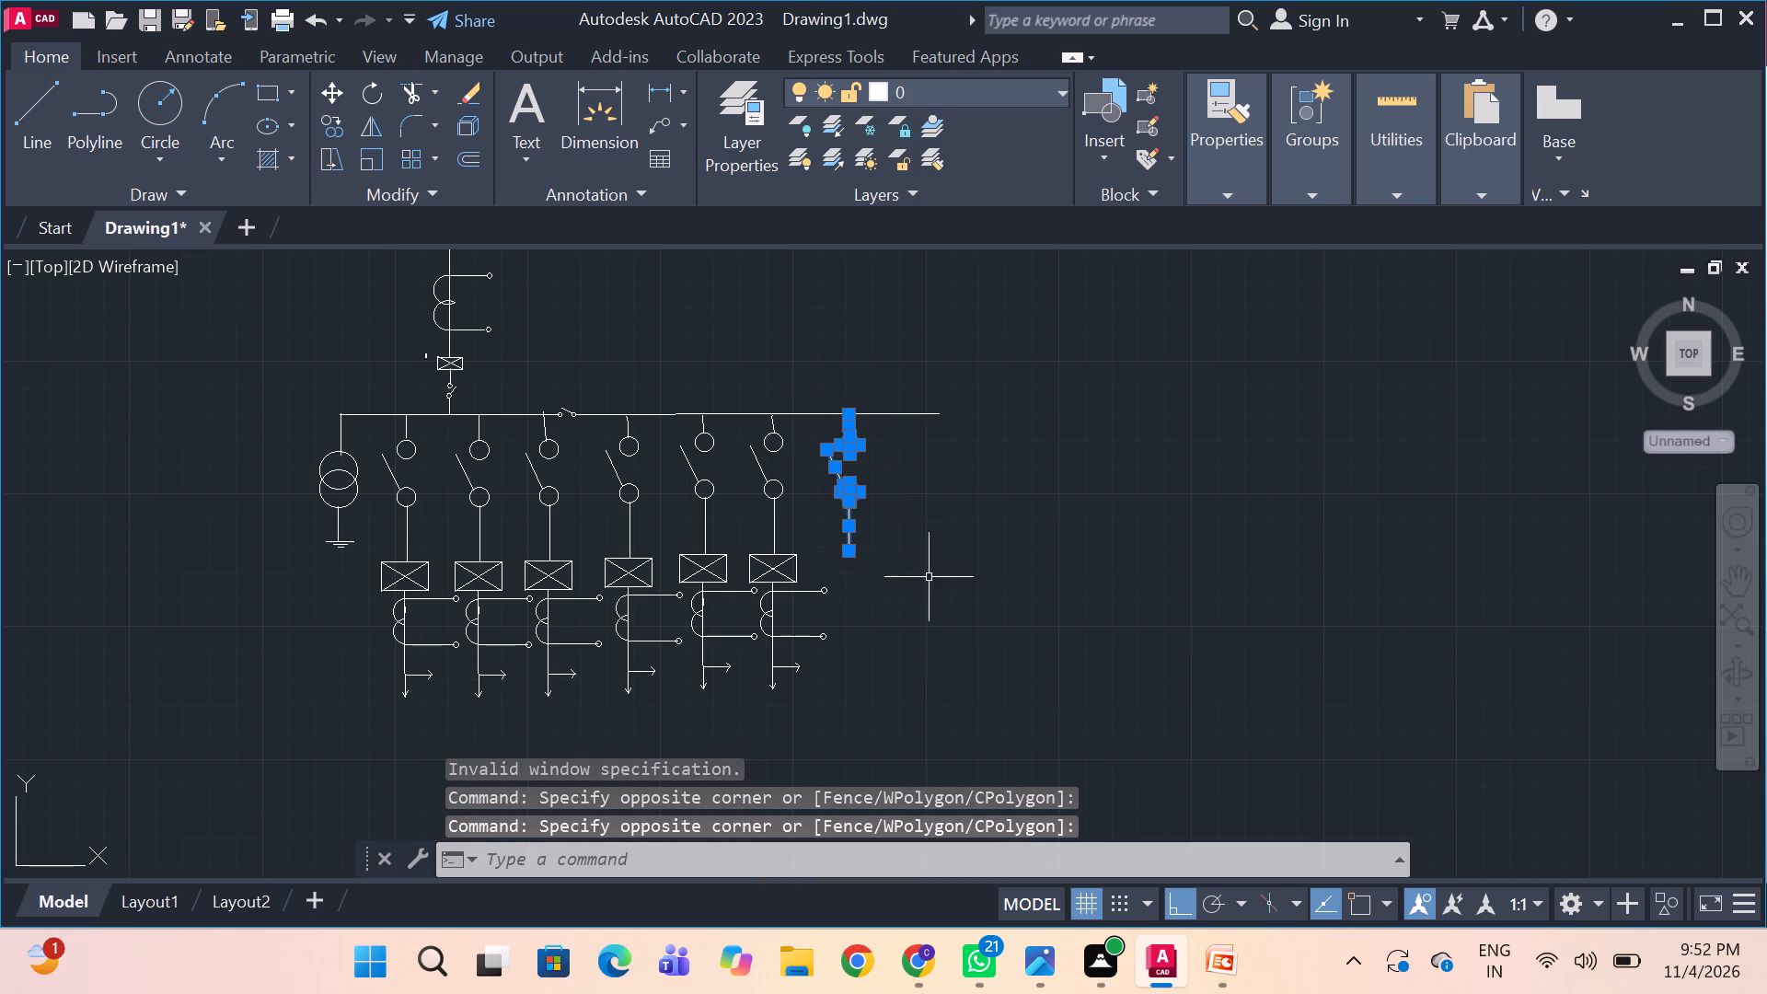
key("Delete")
Stretch the free end of the 11KV bus extension horizontally outward to make more room beyond the sixth feeder.
scroll(947, 496, "down", 1)
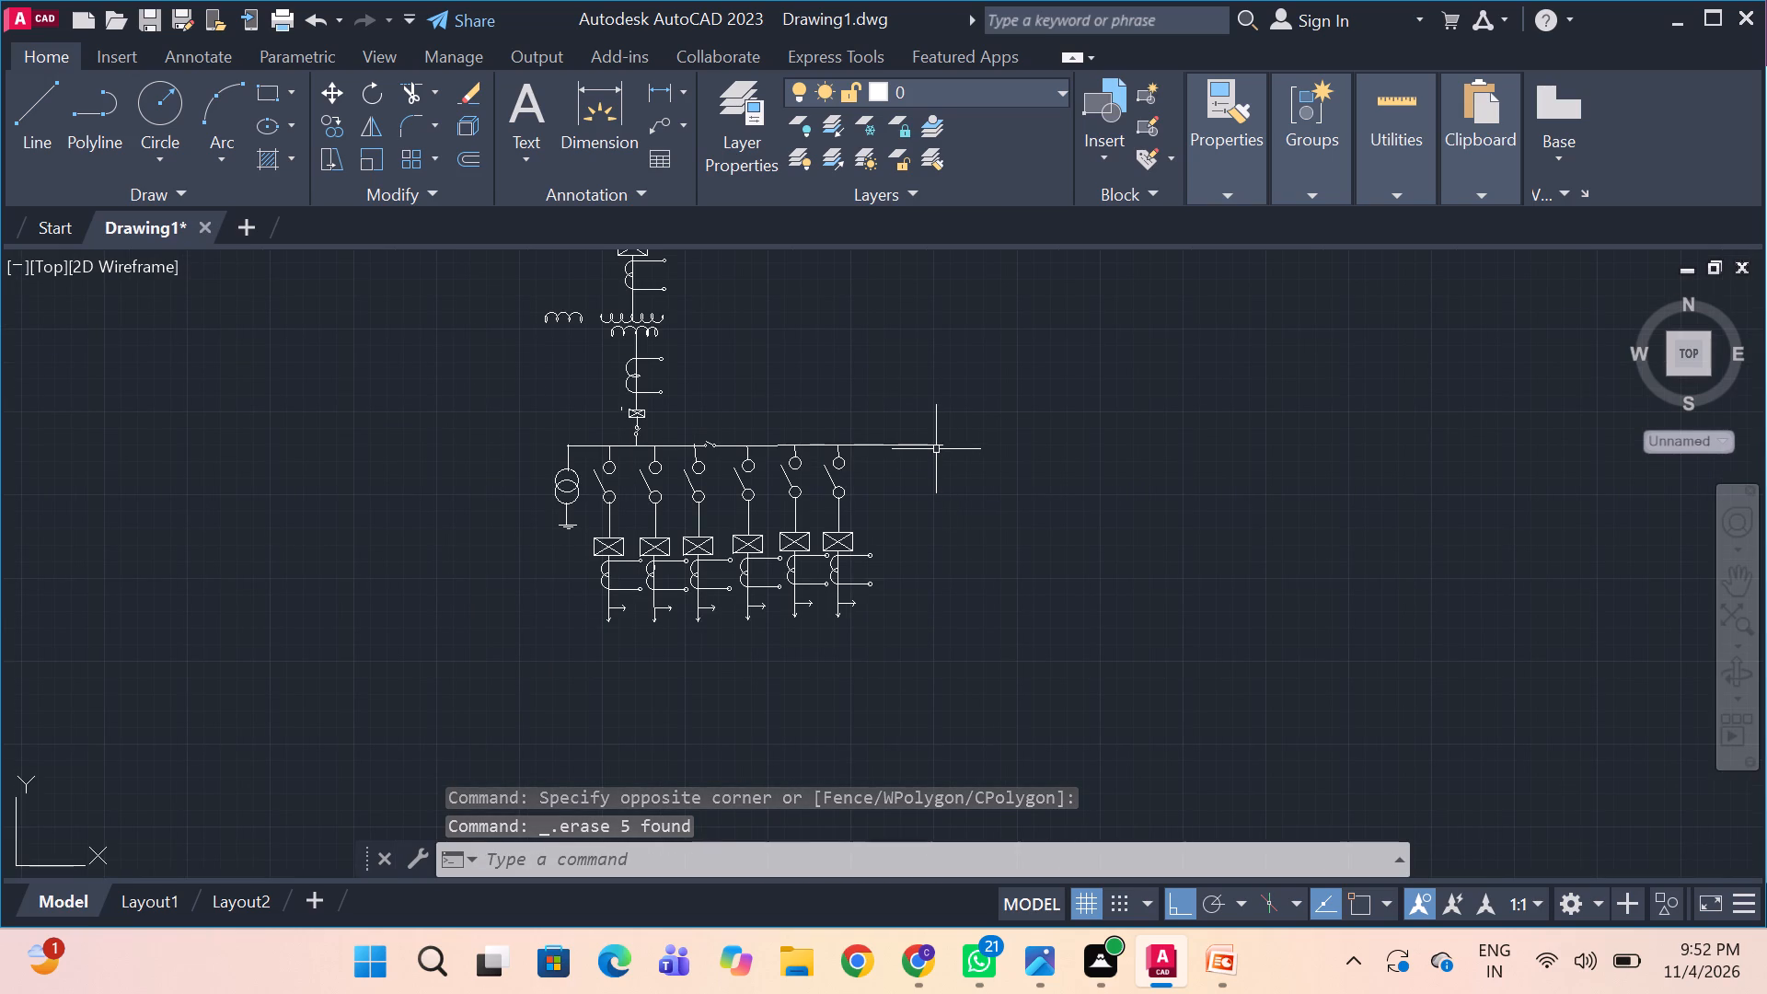
left_click(936, 446)
left_click_drag(941, 444, 977, 442)
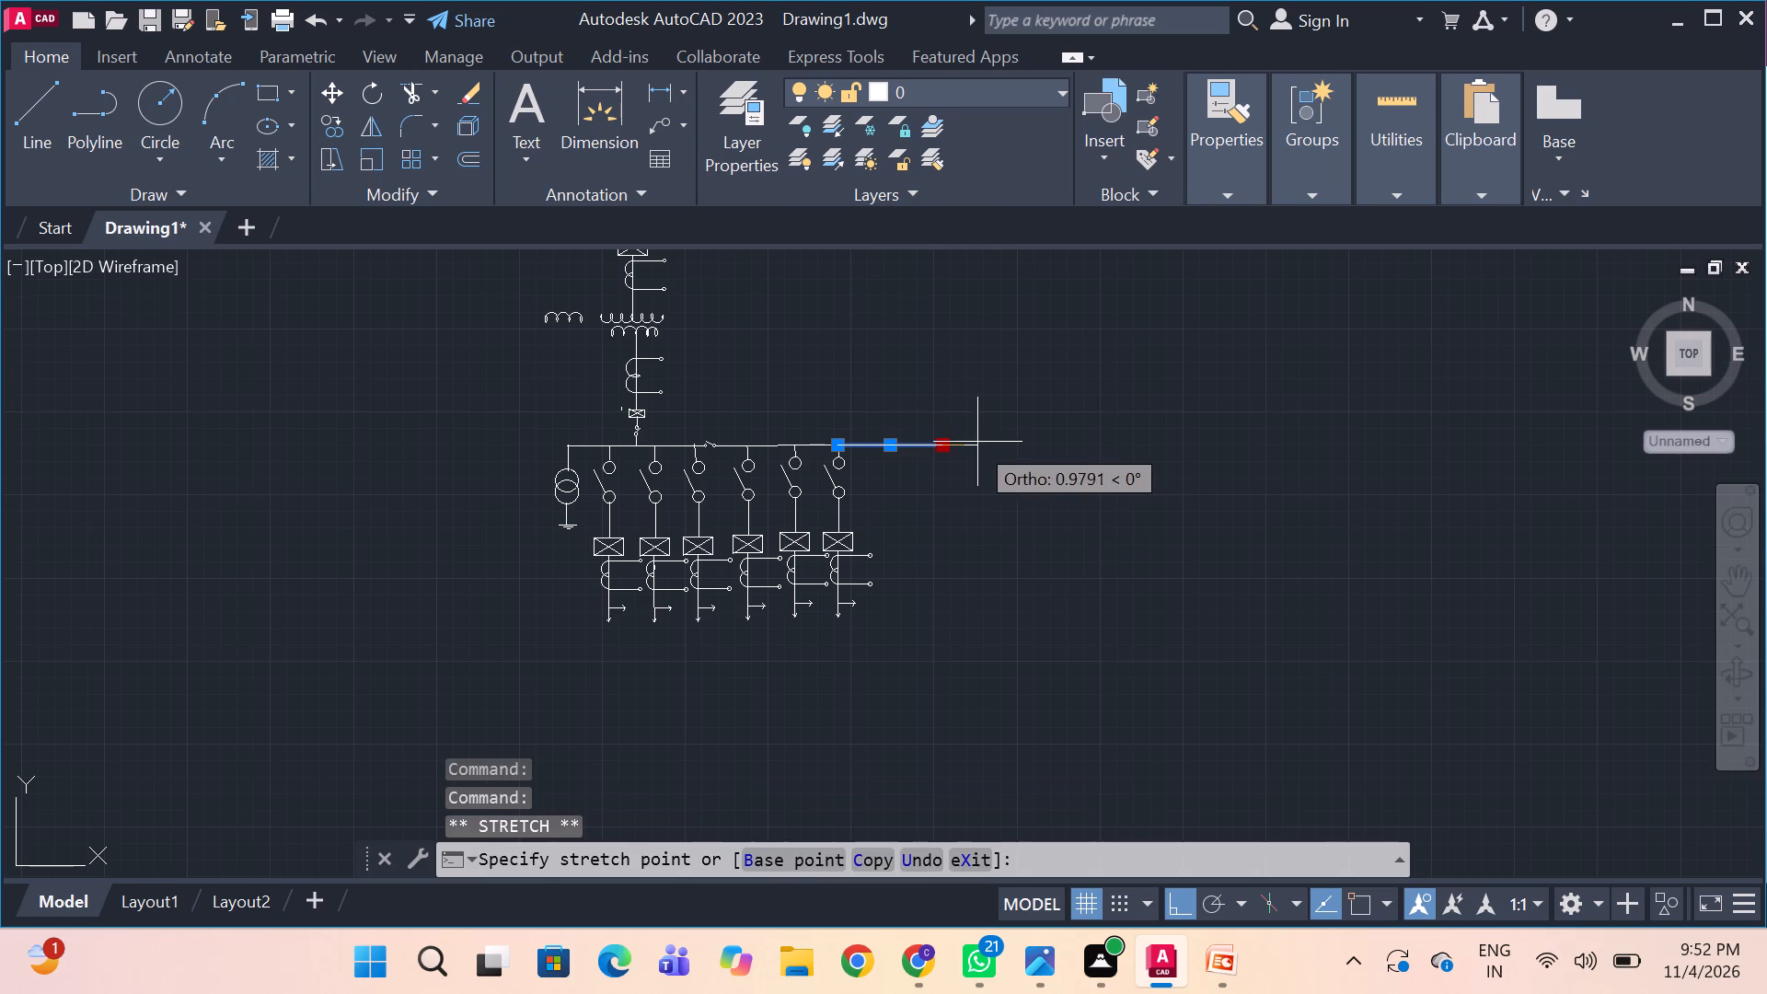
left_click_drag(977, 442, 1067, 442)
left_click(1067, 442)
key("space")
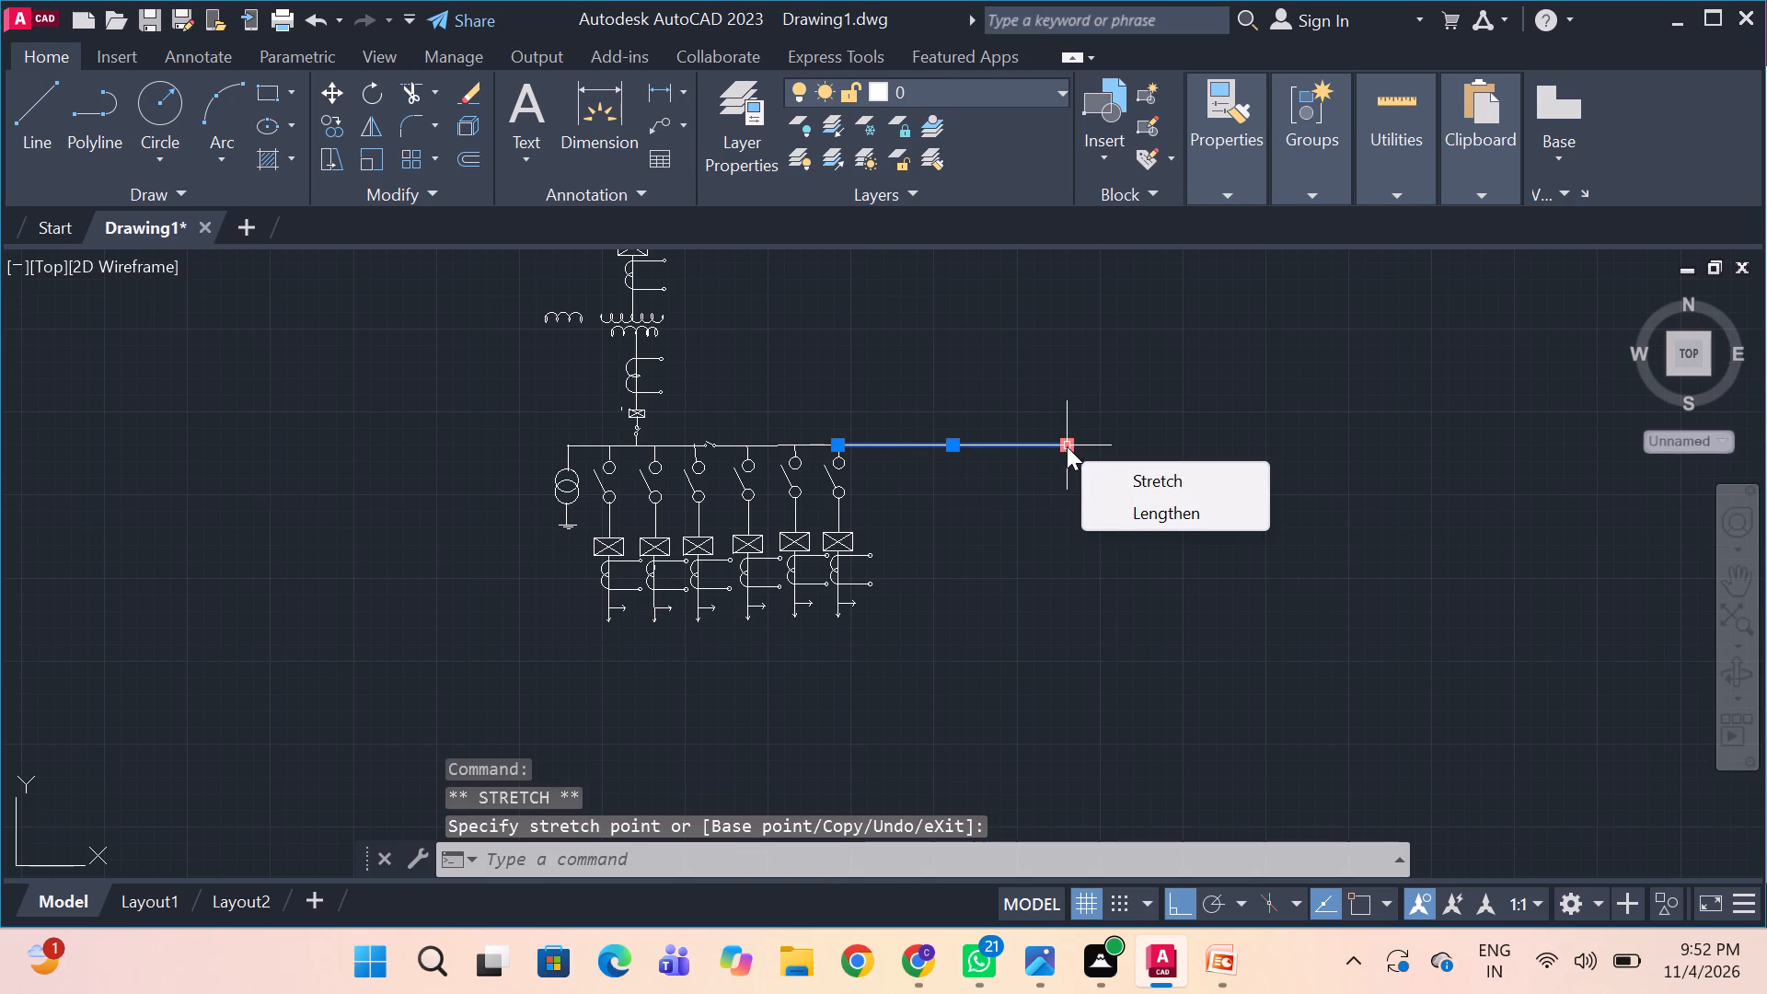
left_click(1067, 544)
key("space")
key("space")
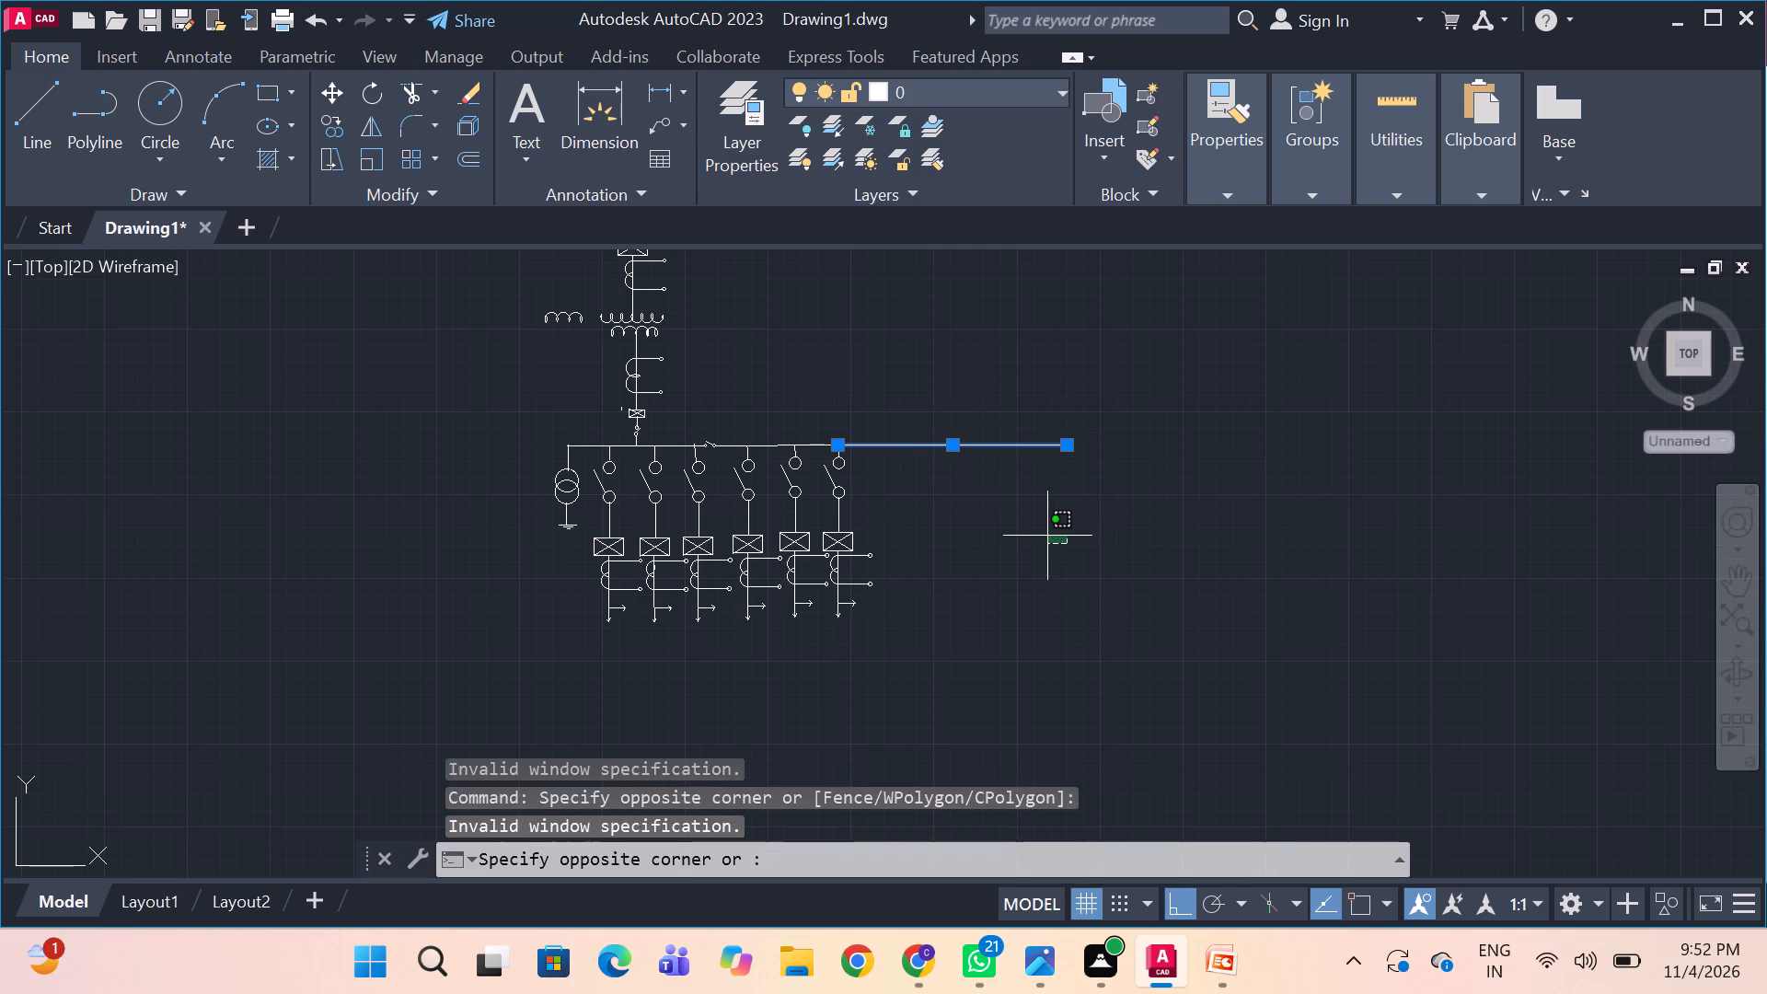
key("space")
key("space")
Paste the copied transformer windings below the extended bus, in the free space beyond the sixth feeder.
scroll(1048, 531, "up", 1)
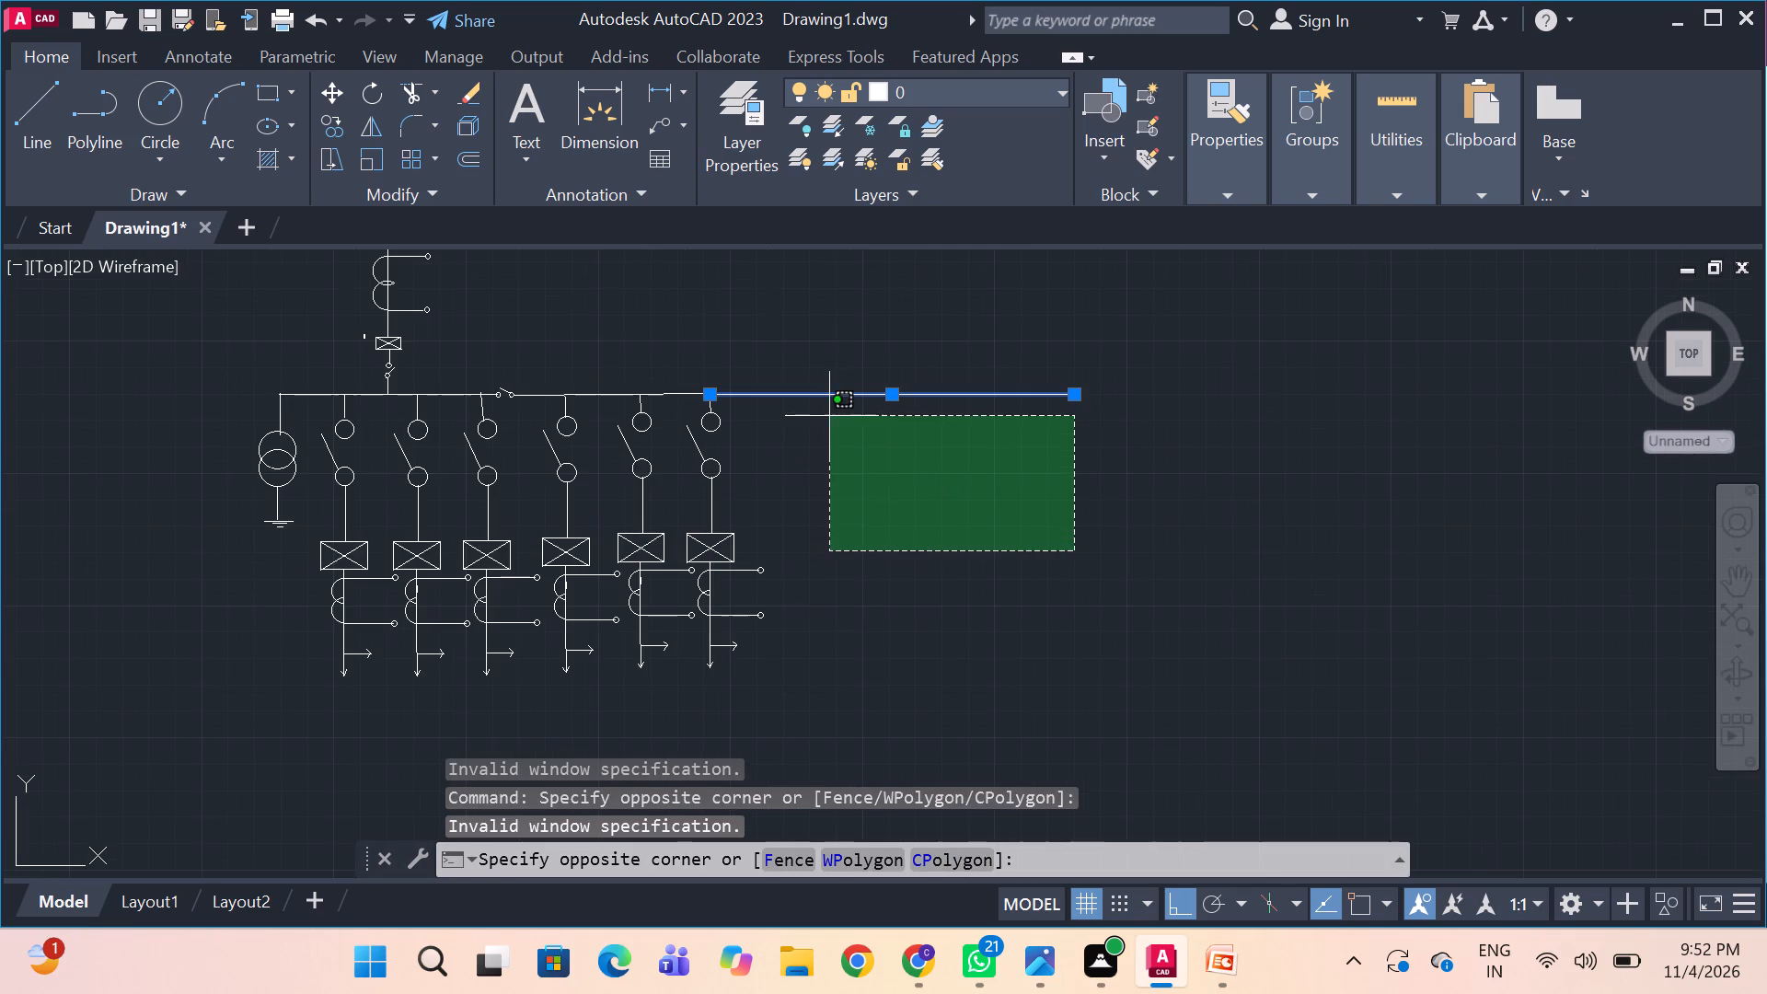
middle_click(964, 547)
middle_click(960, 549)
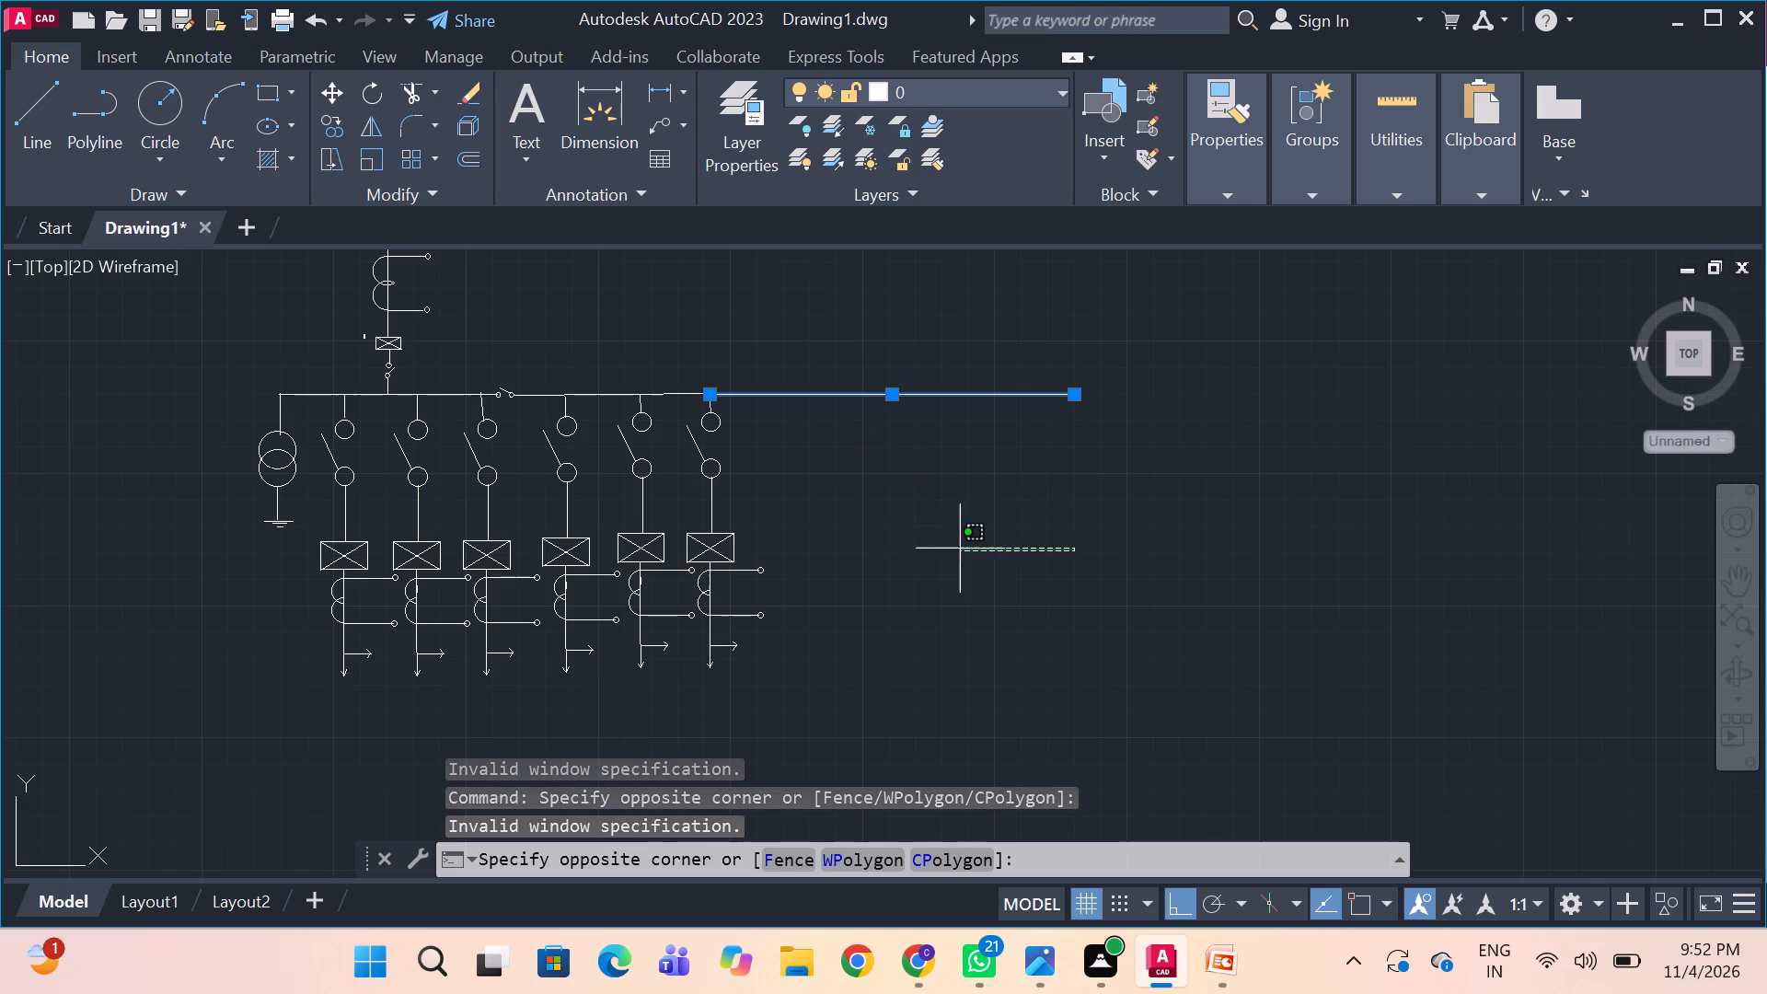
left_click(924, 561)
key("ctrl+v")
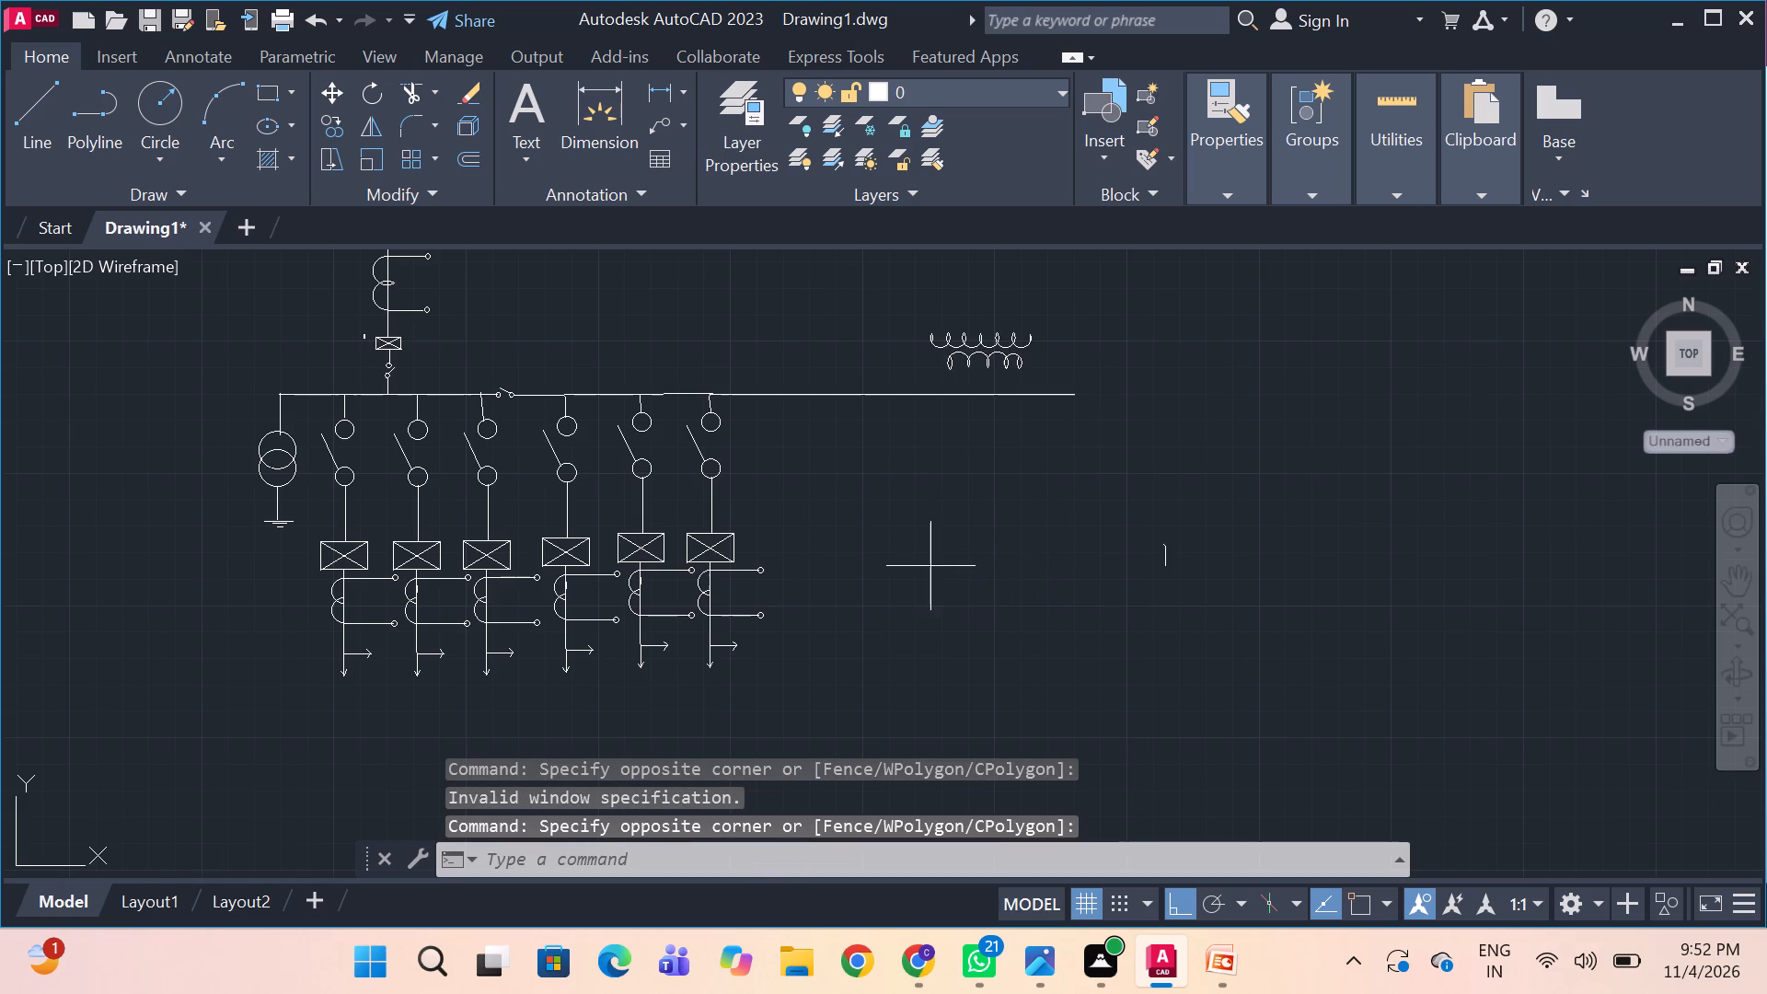
left_click(813, 741)
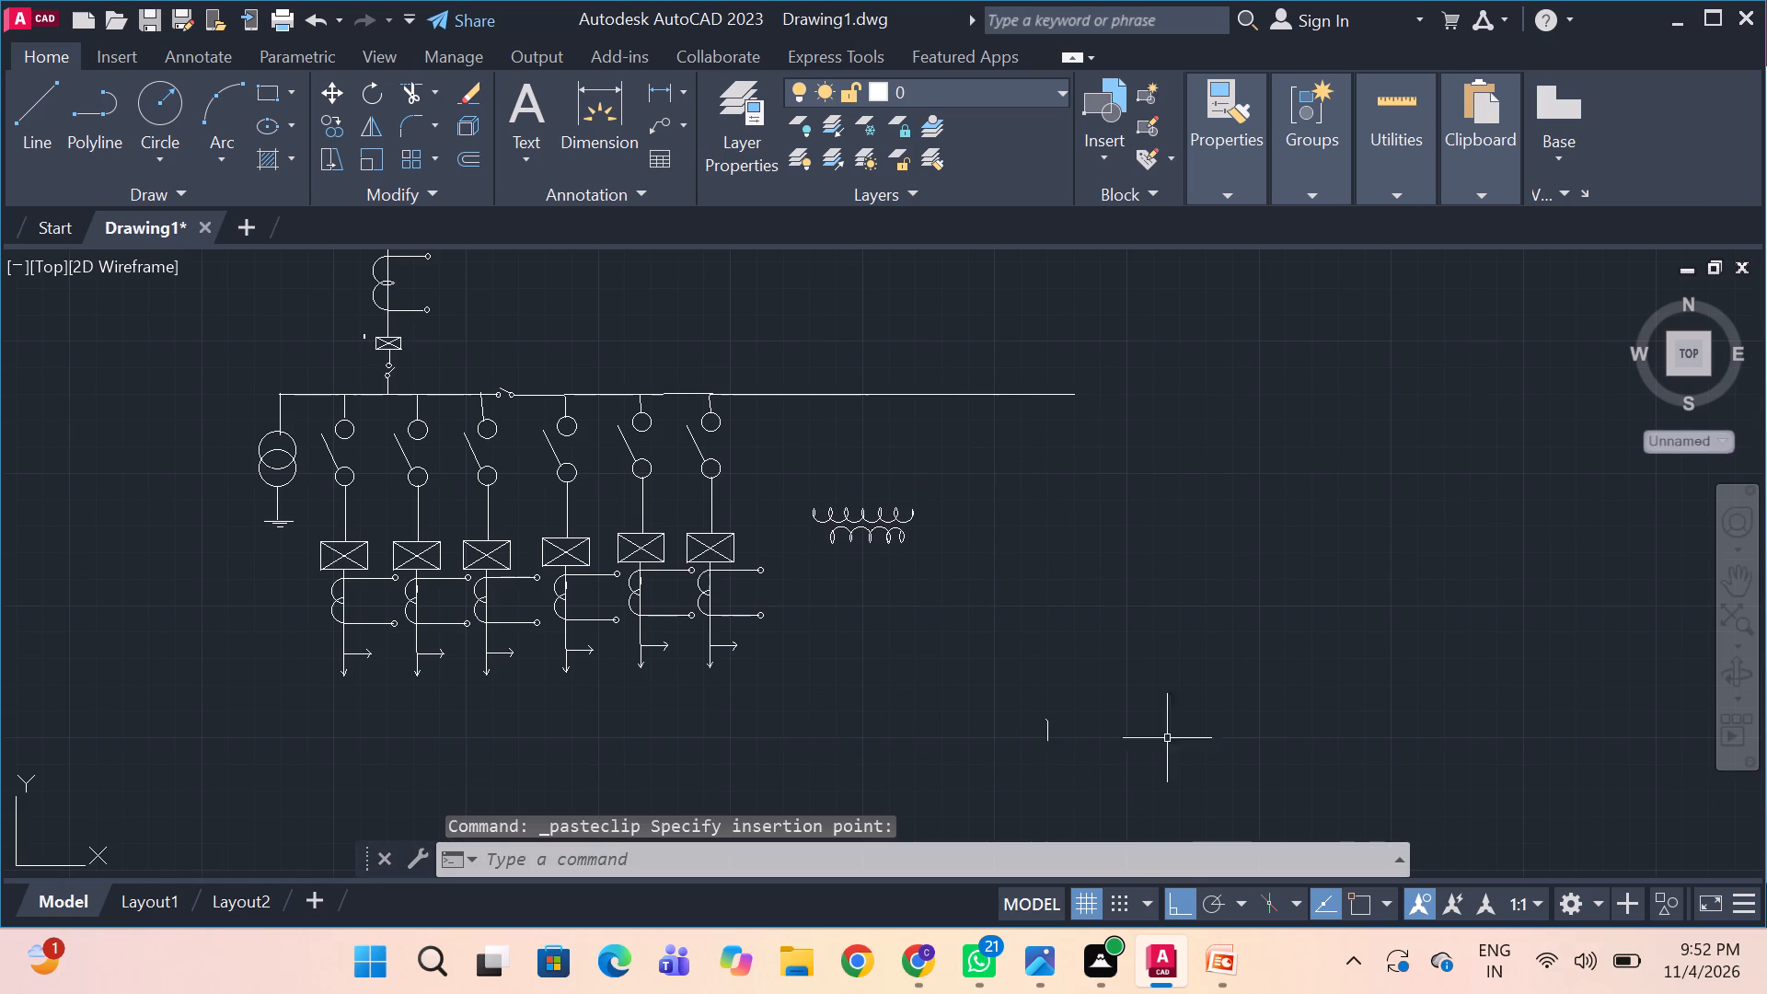
Copy the sixth feeder's isolator symbol and paste it between the extended bus and the new transformer windings.
left_click(682, 404)
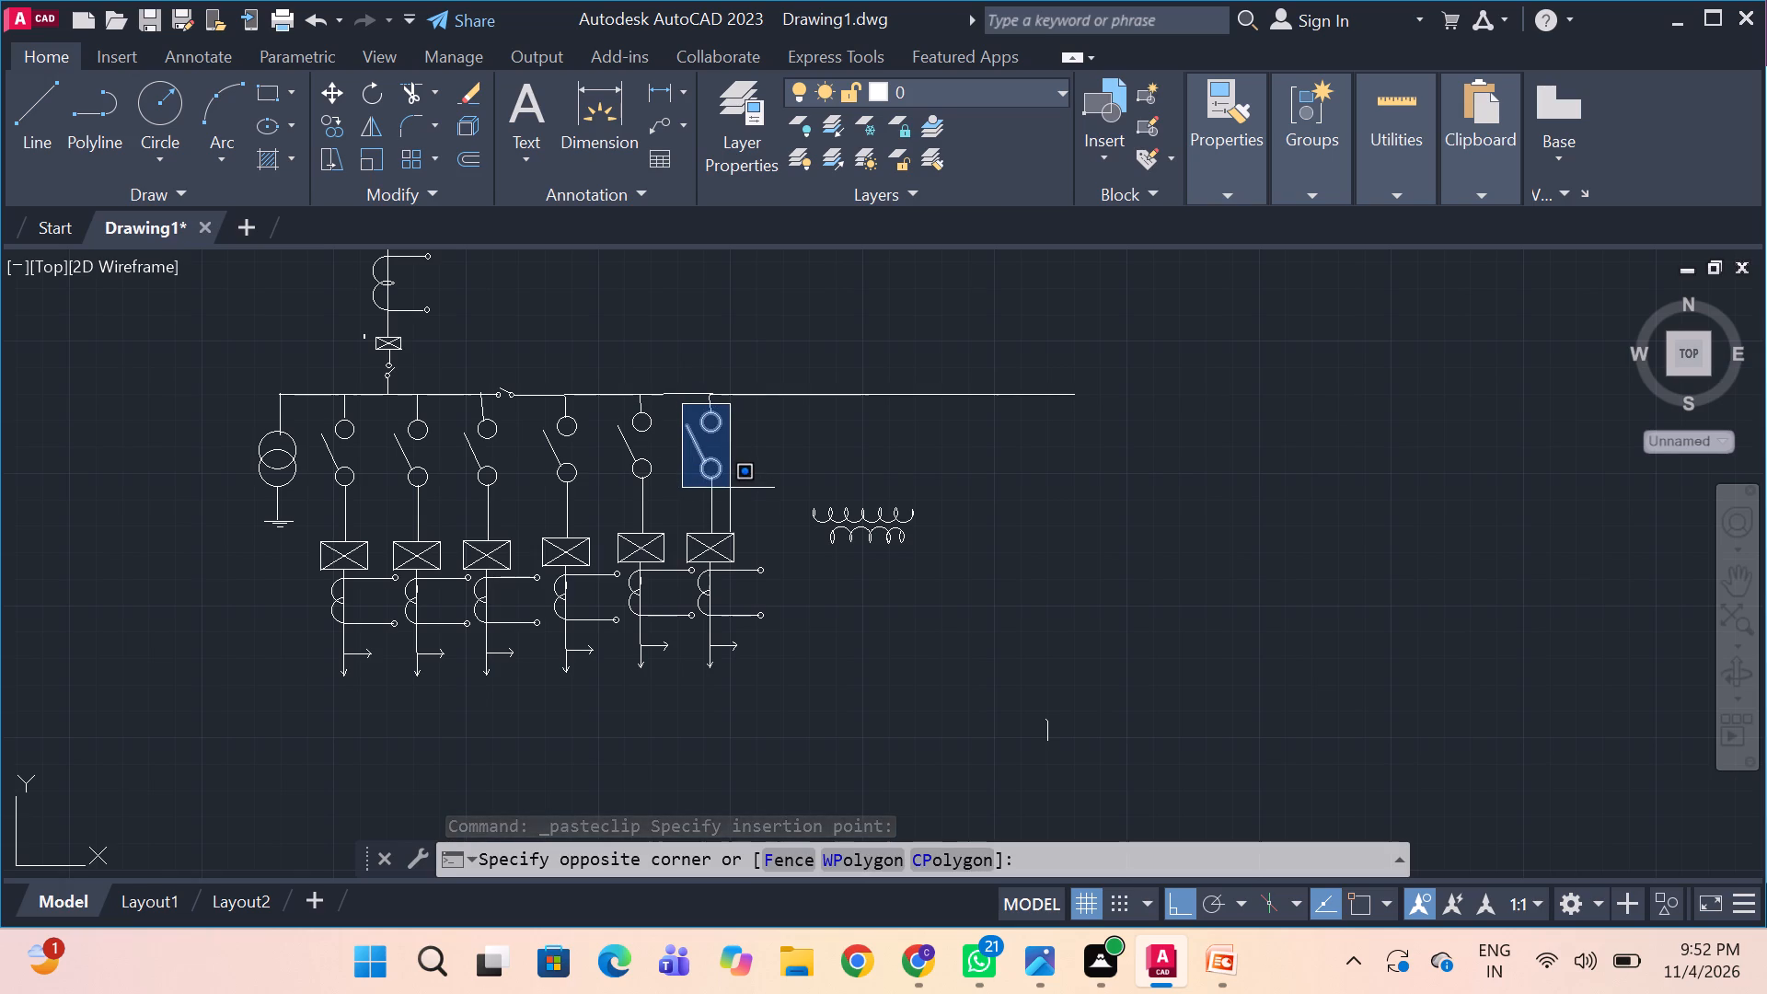
left_click(733, 491)
key("ctrl+c")
key("ctrl+v")
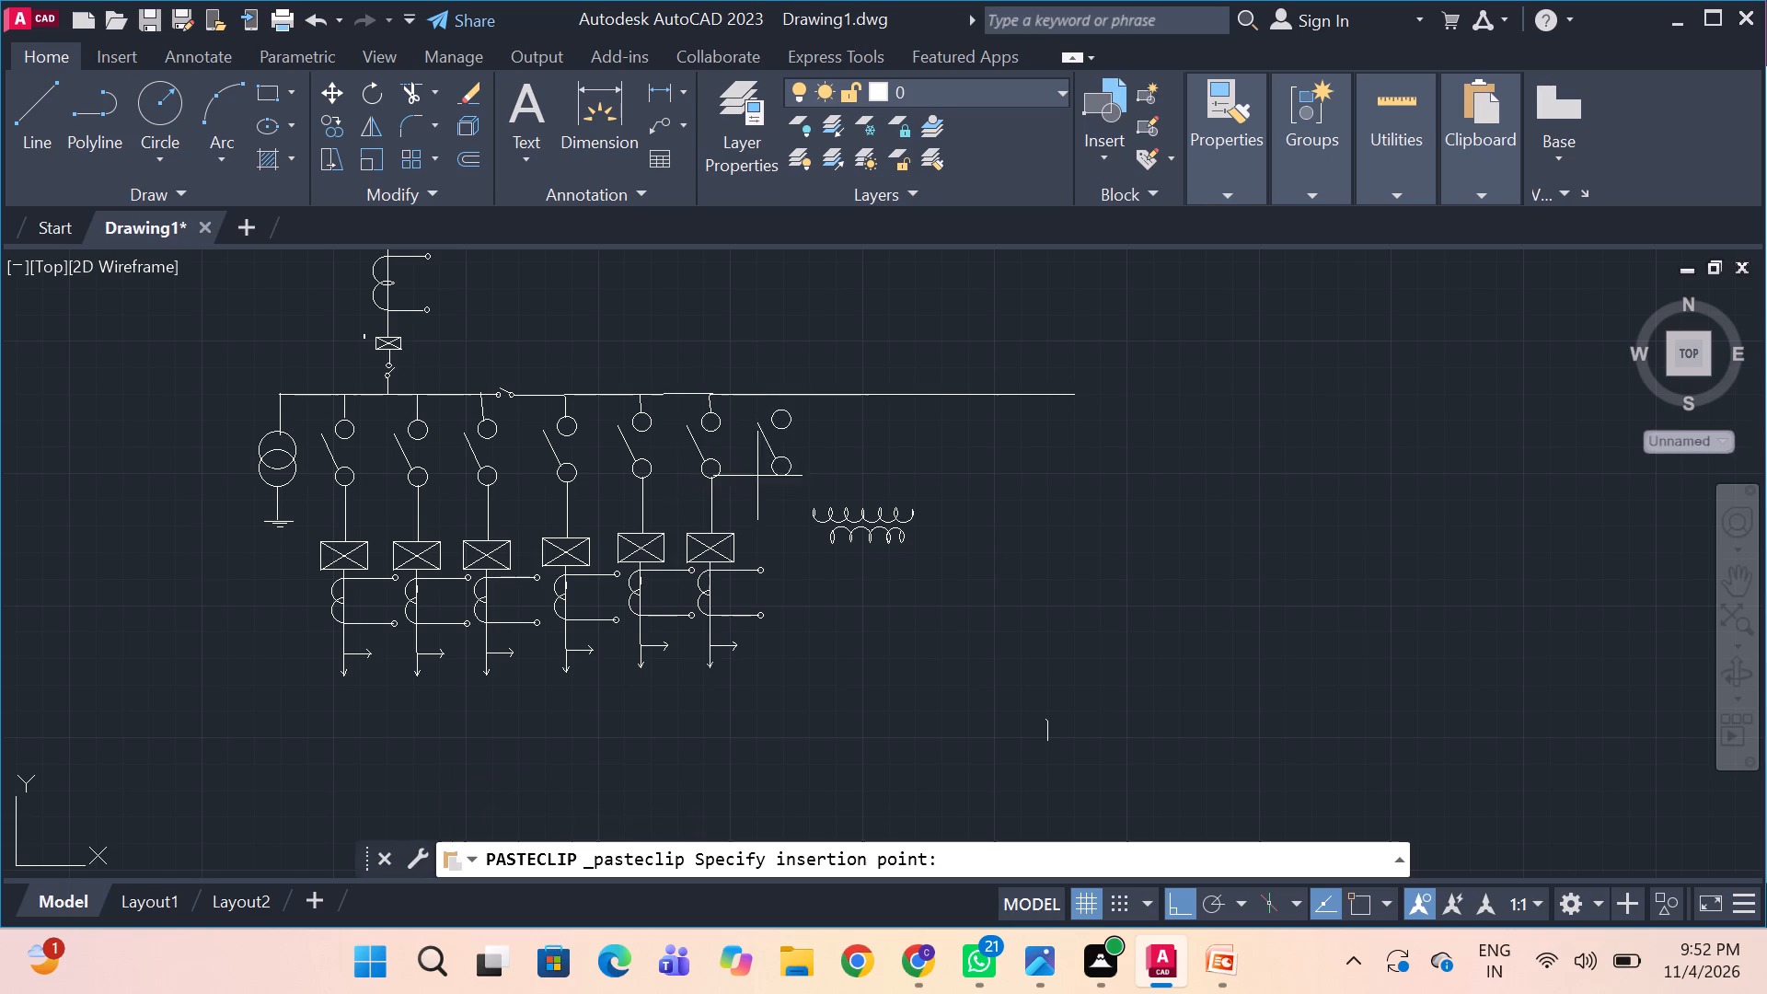
left_click(839, 484)
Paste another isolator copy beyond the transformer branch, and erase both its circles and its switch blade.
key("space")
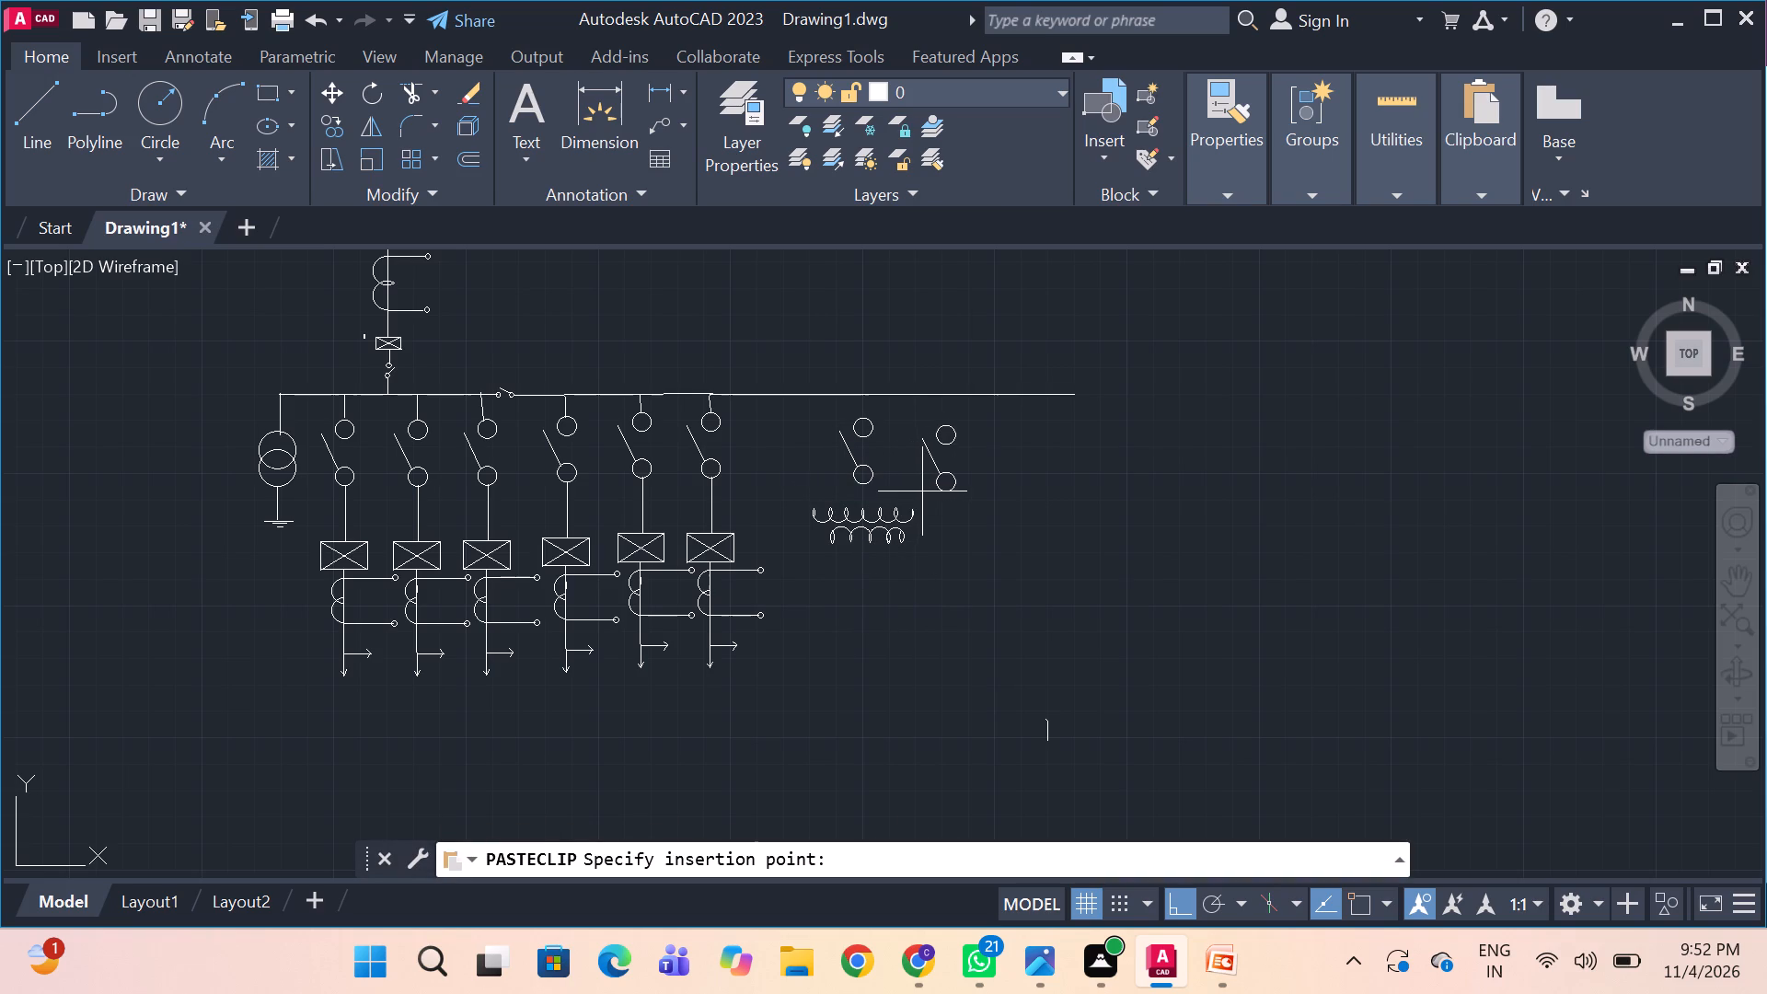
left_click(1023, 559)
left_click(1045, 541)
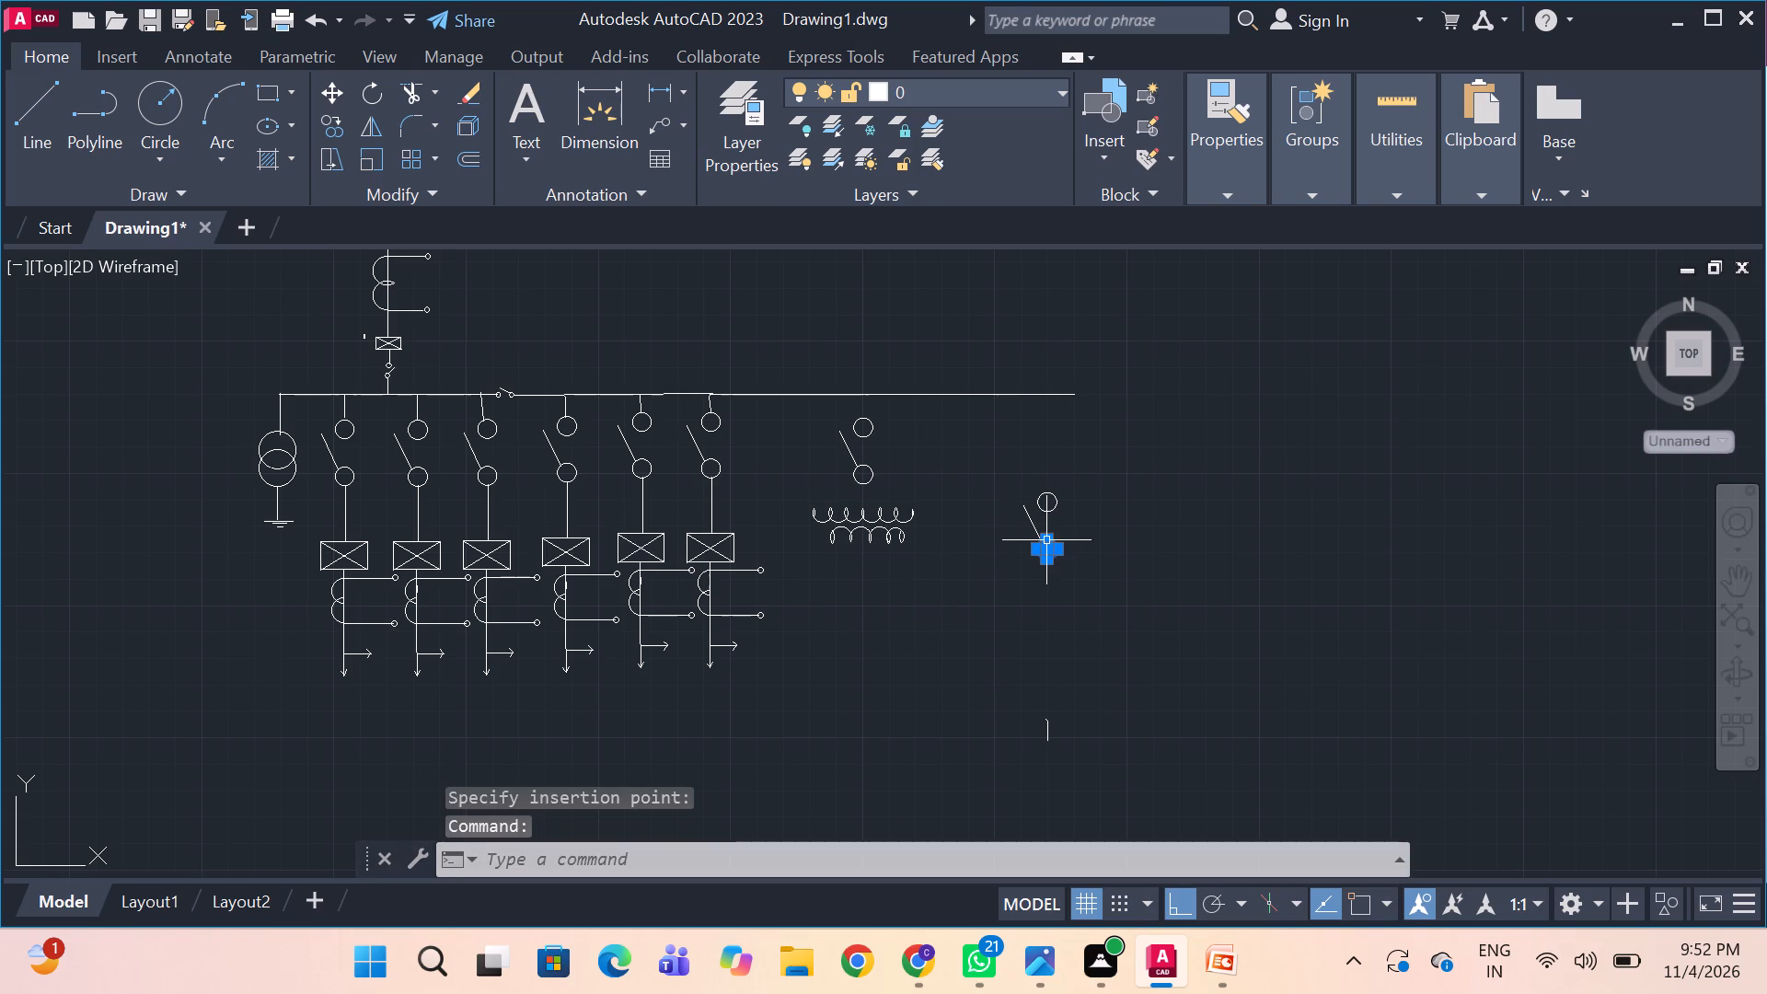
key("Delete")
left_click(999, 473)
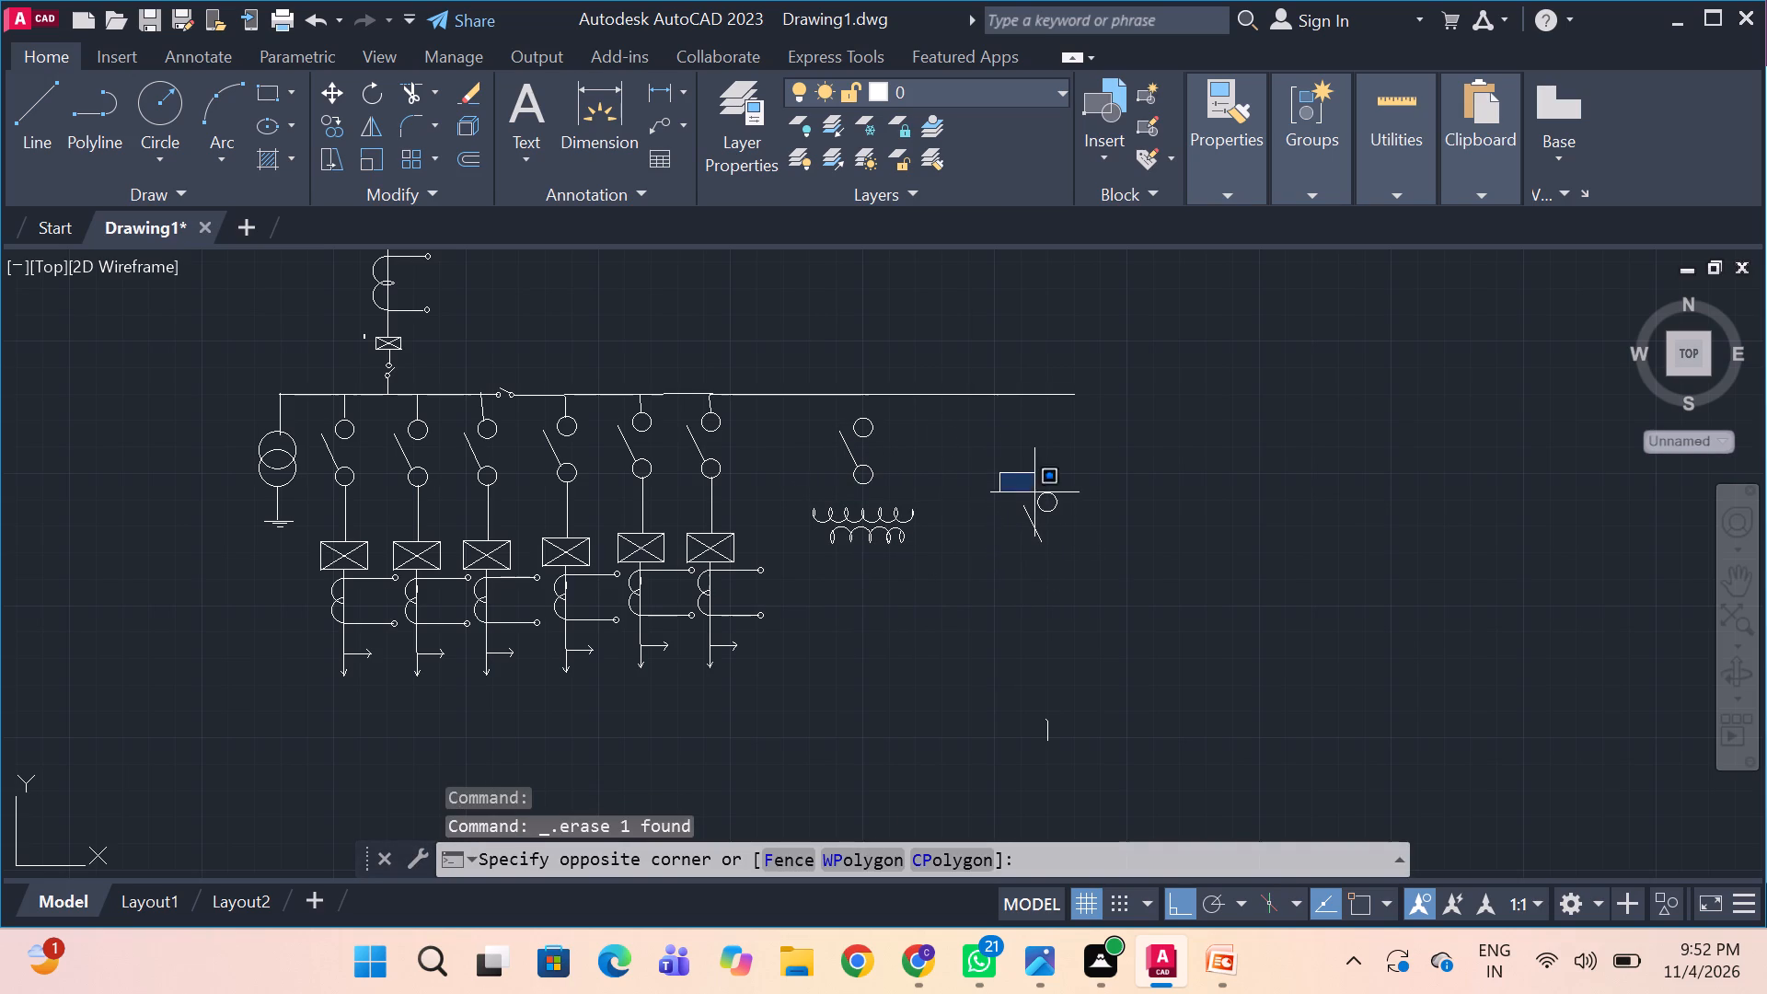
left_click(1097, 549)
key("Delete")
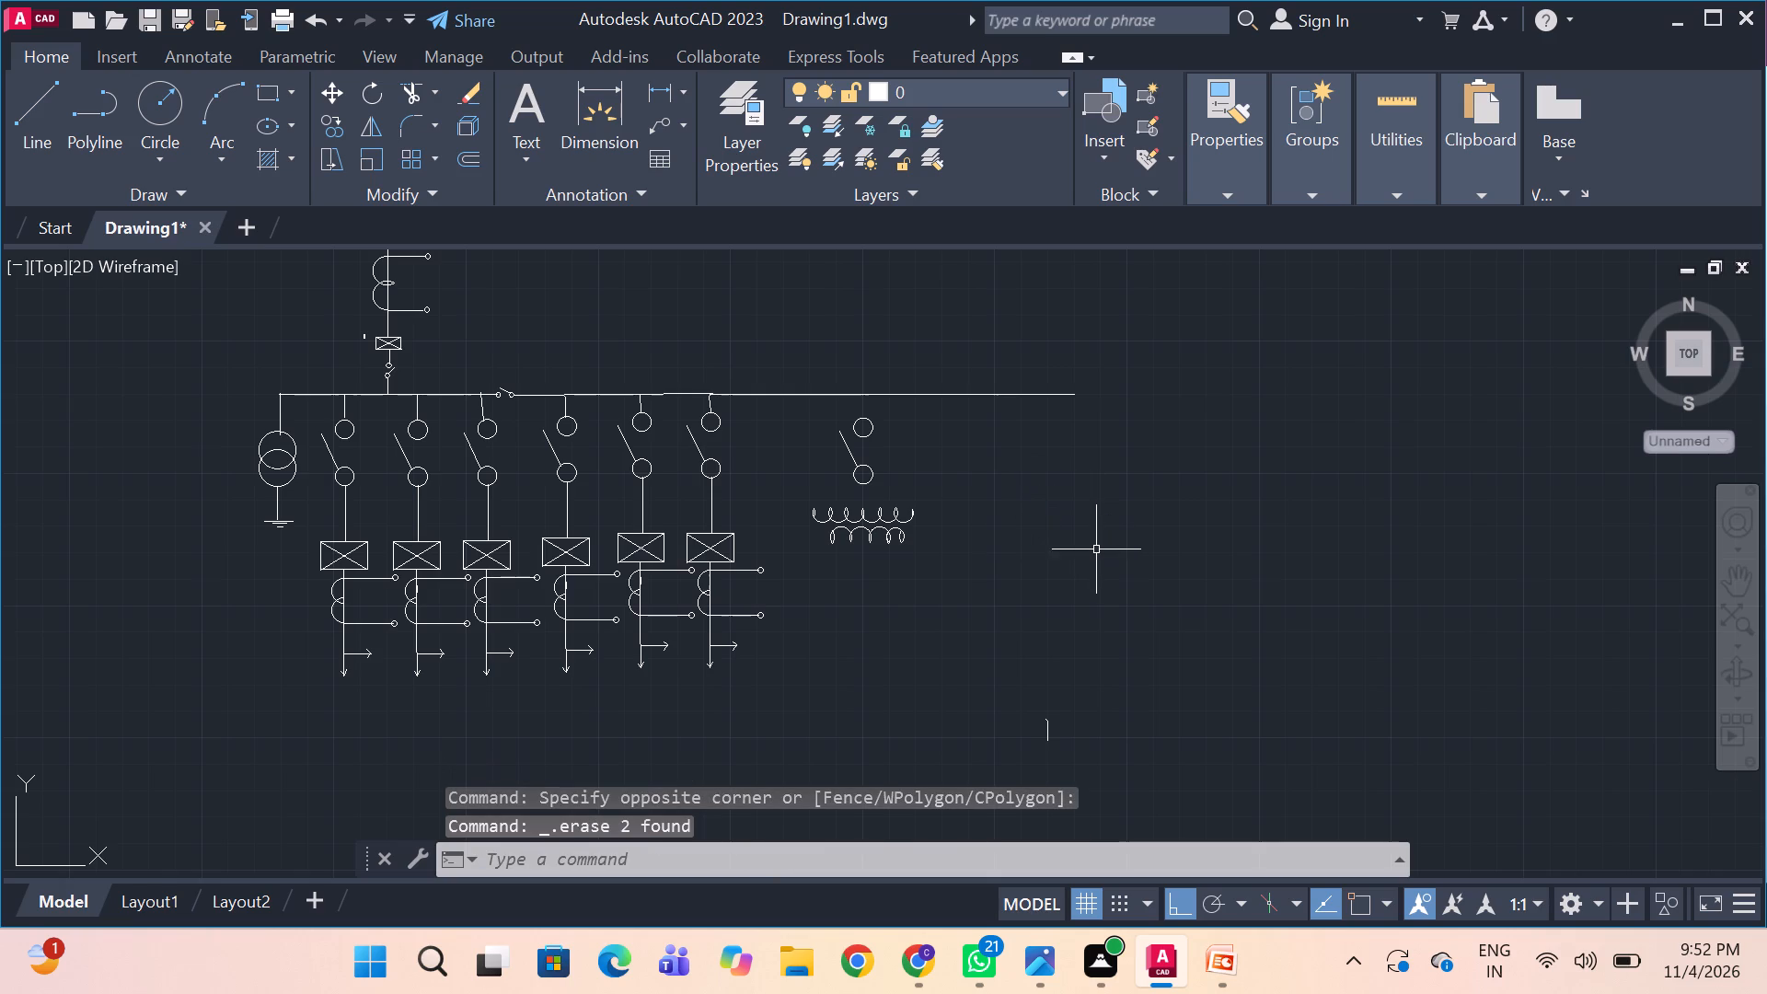
Draw a vertical line about 0.4 units long connecting the transformer branch isolator's upper circle to the 11KV bus.
key("alt+Tab")
key("alt+Tab")
key("l")
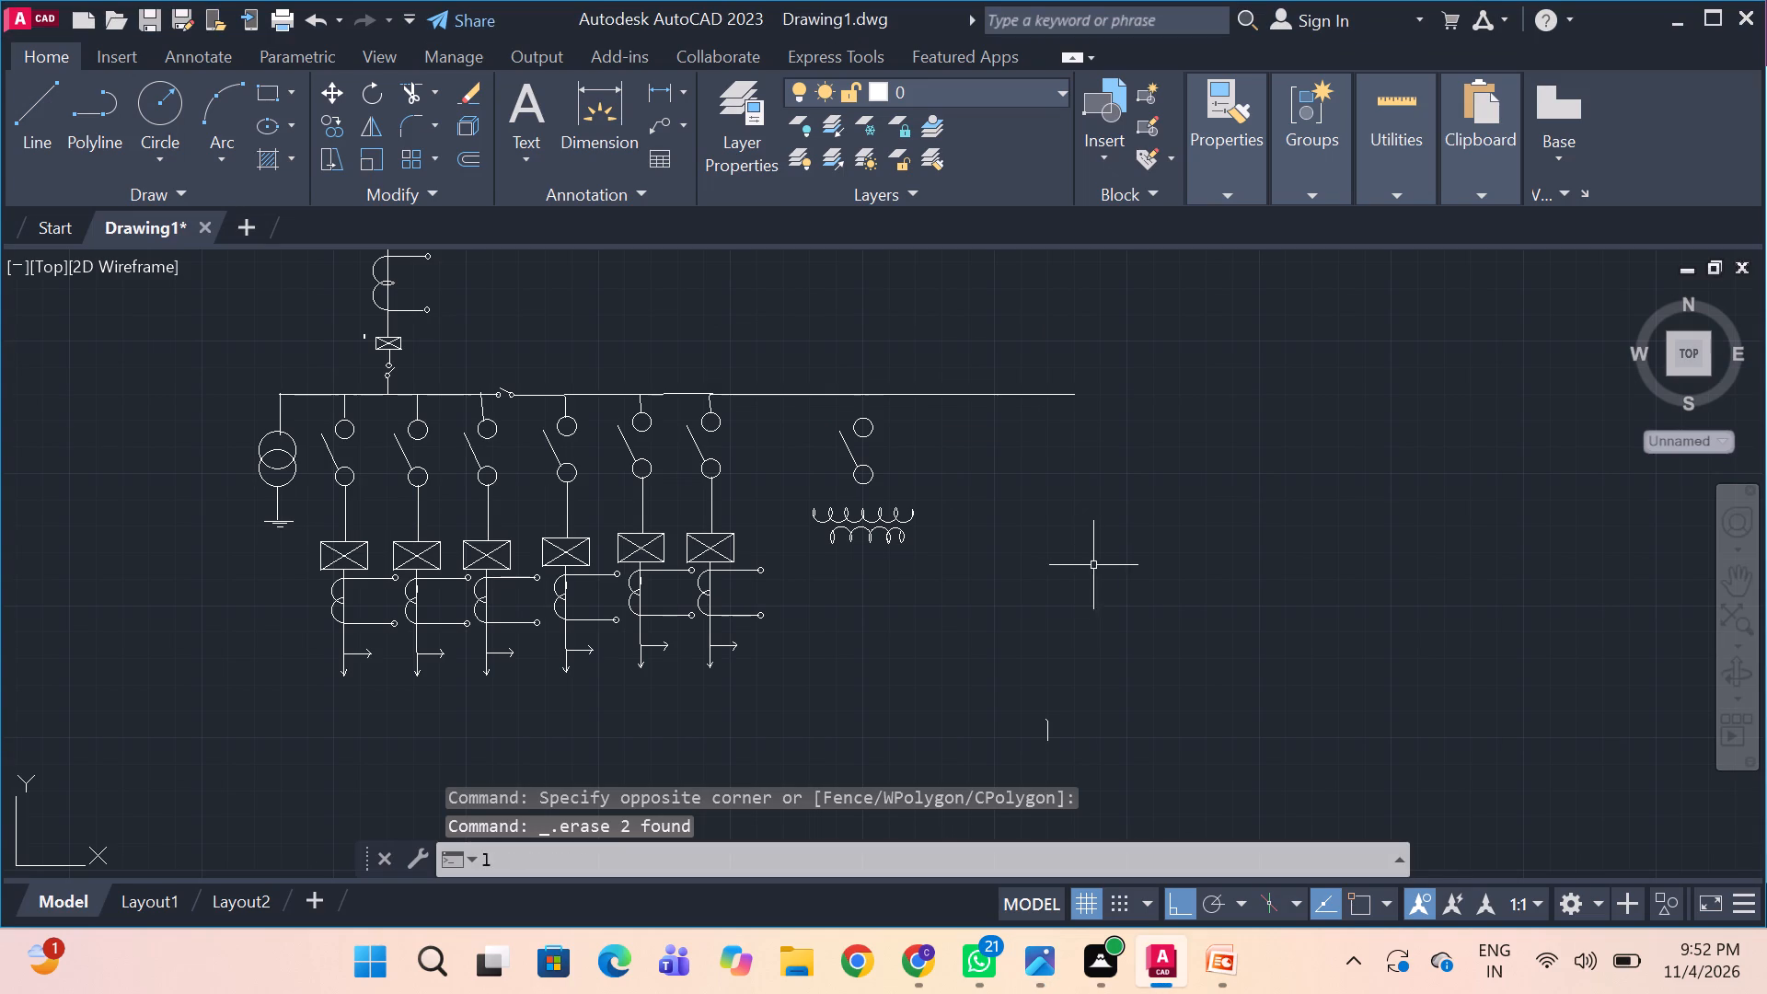
key("space")
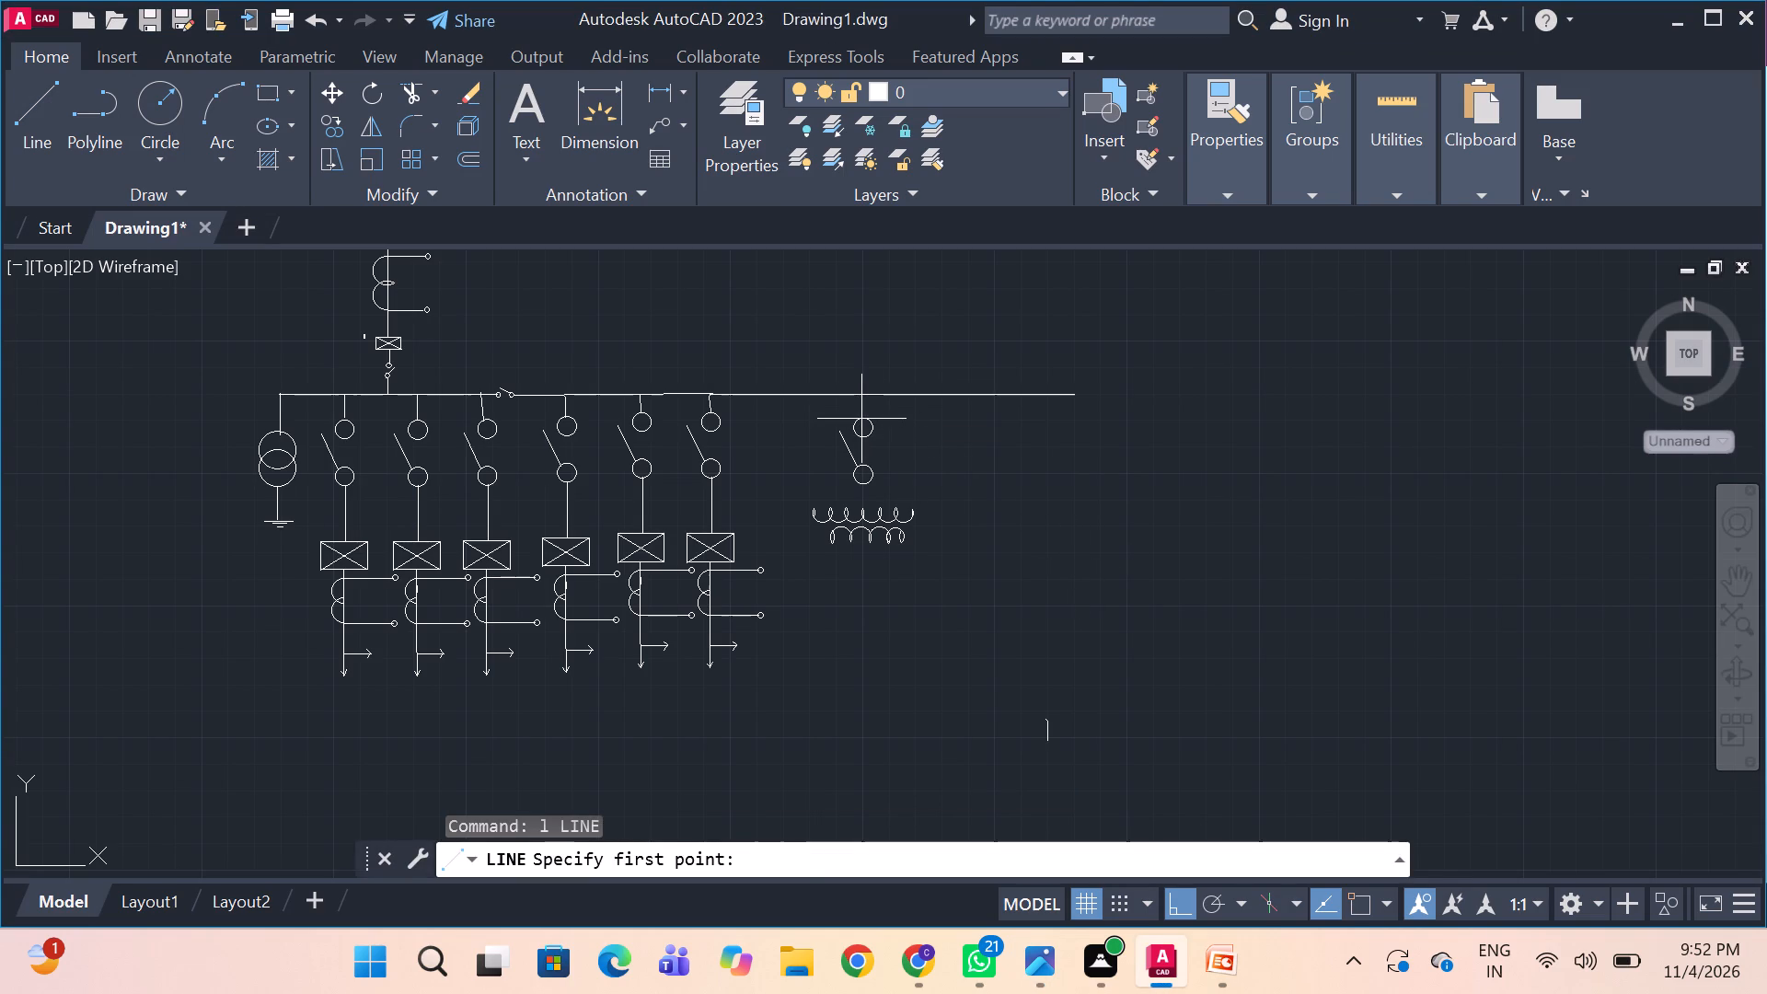
left_click_drag(861, 419, 860, 398)
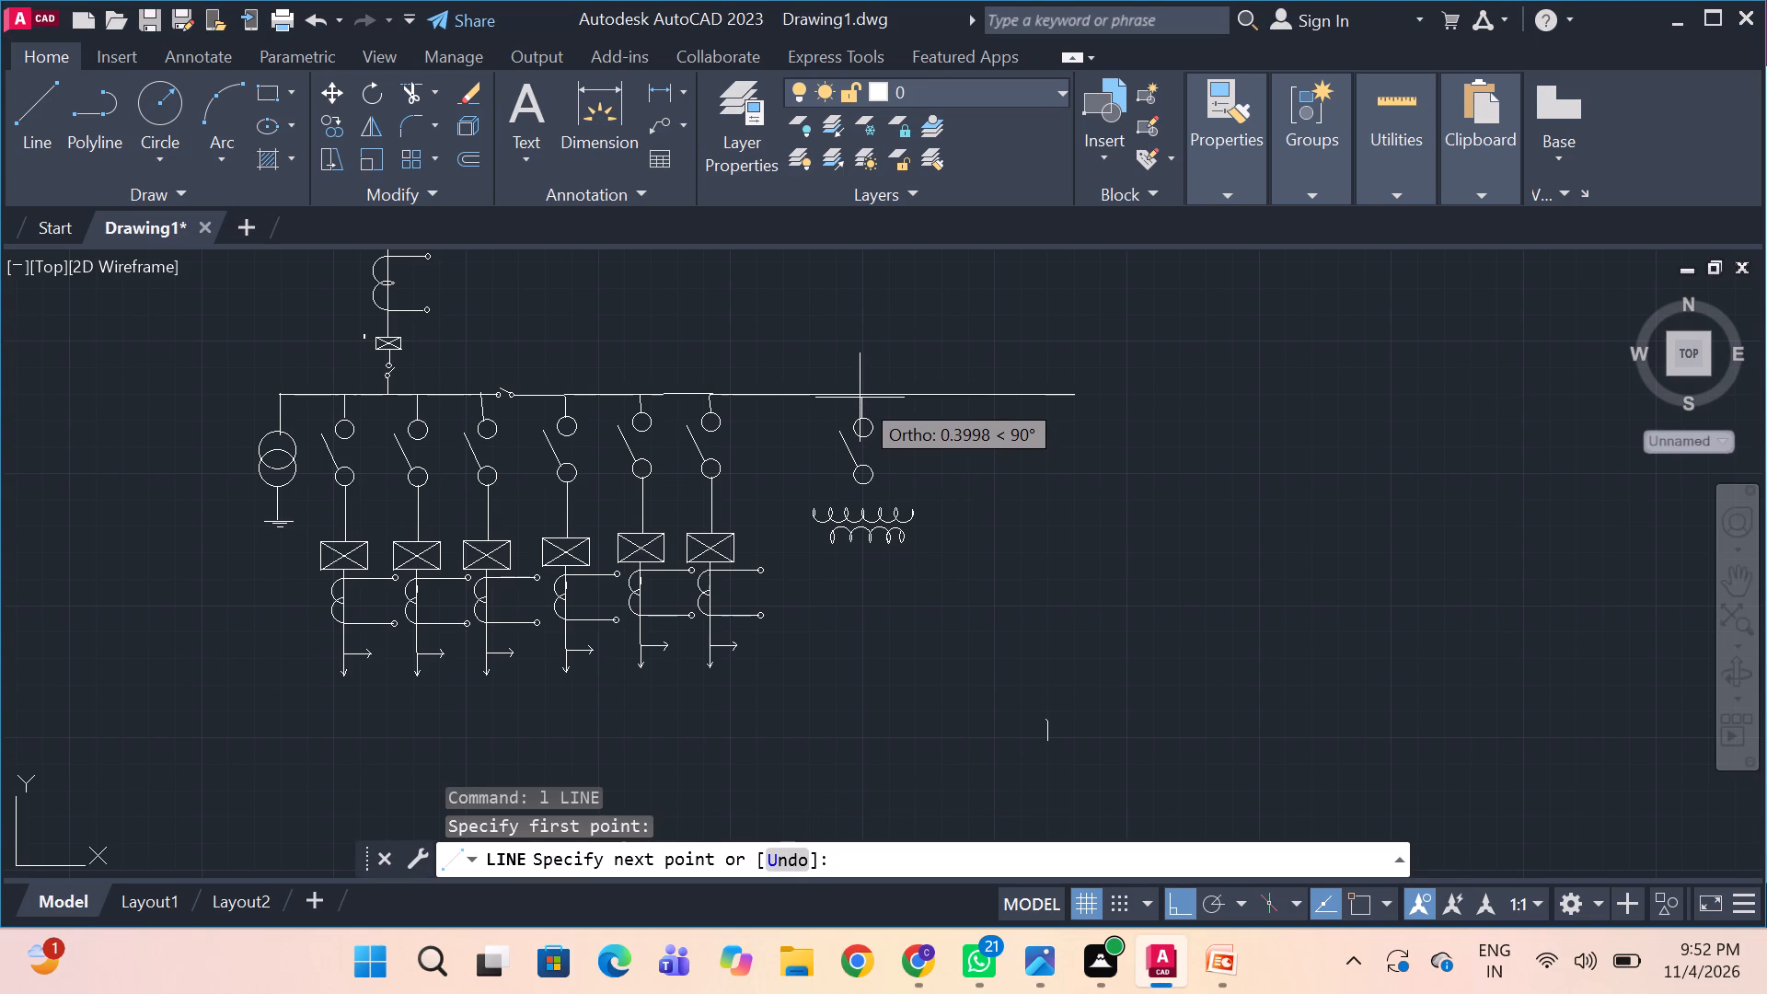
left_click_drag(860, 398, 859, 396)
left_click(859, 396)
key("space")
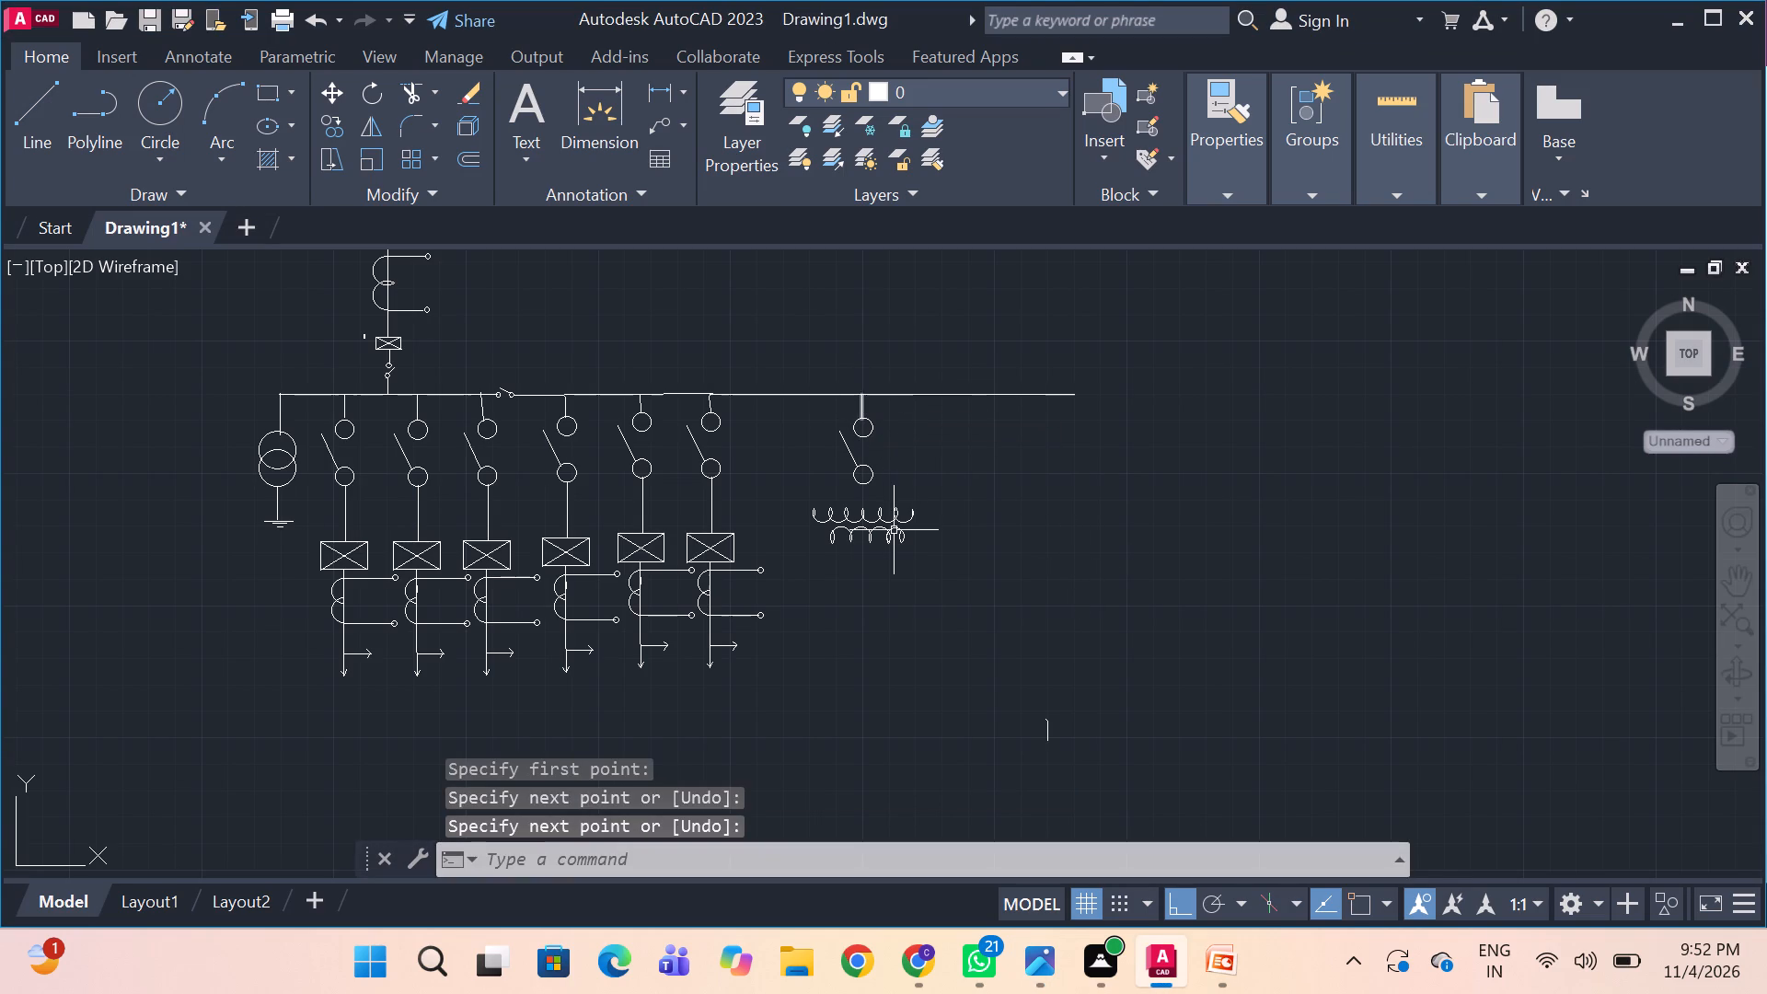
Draw a vertical outgoing line about 2.1 units long downward from the transformer's lower winding, following the reference image.
key("alt+Tab")
key("alt+Tab")
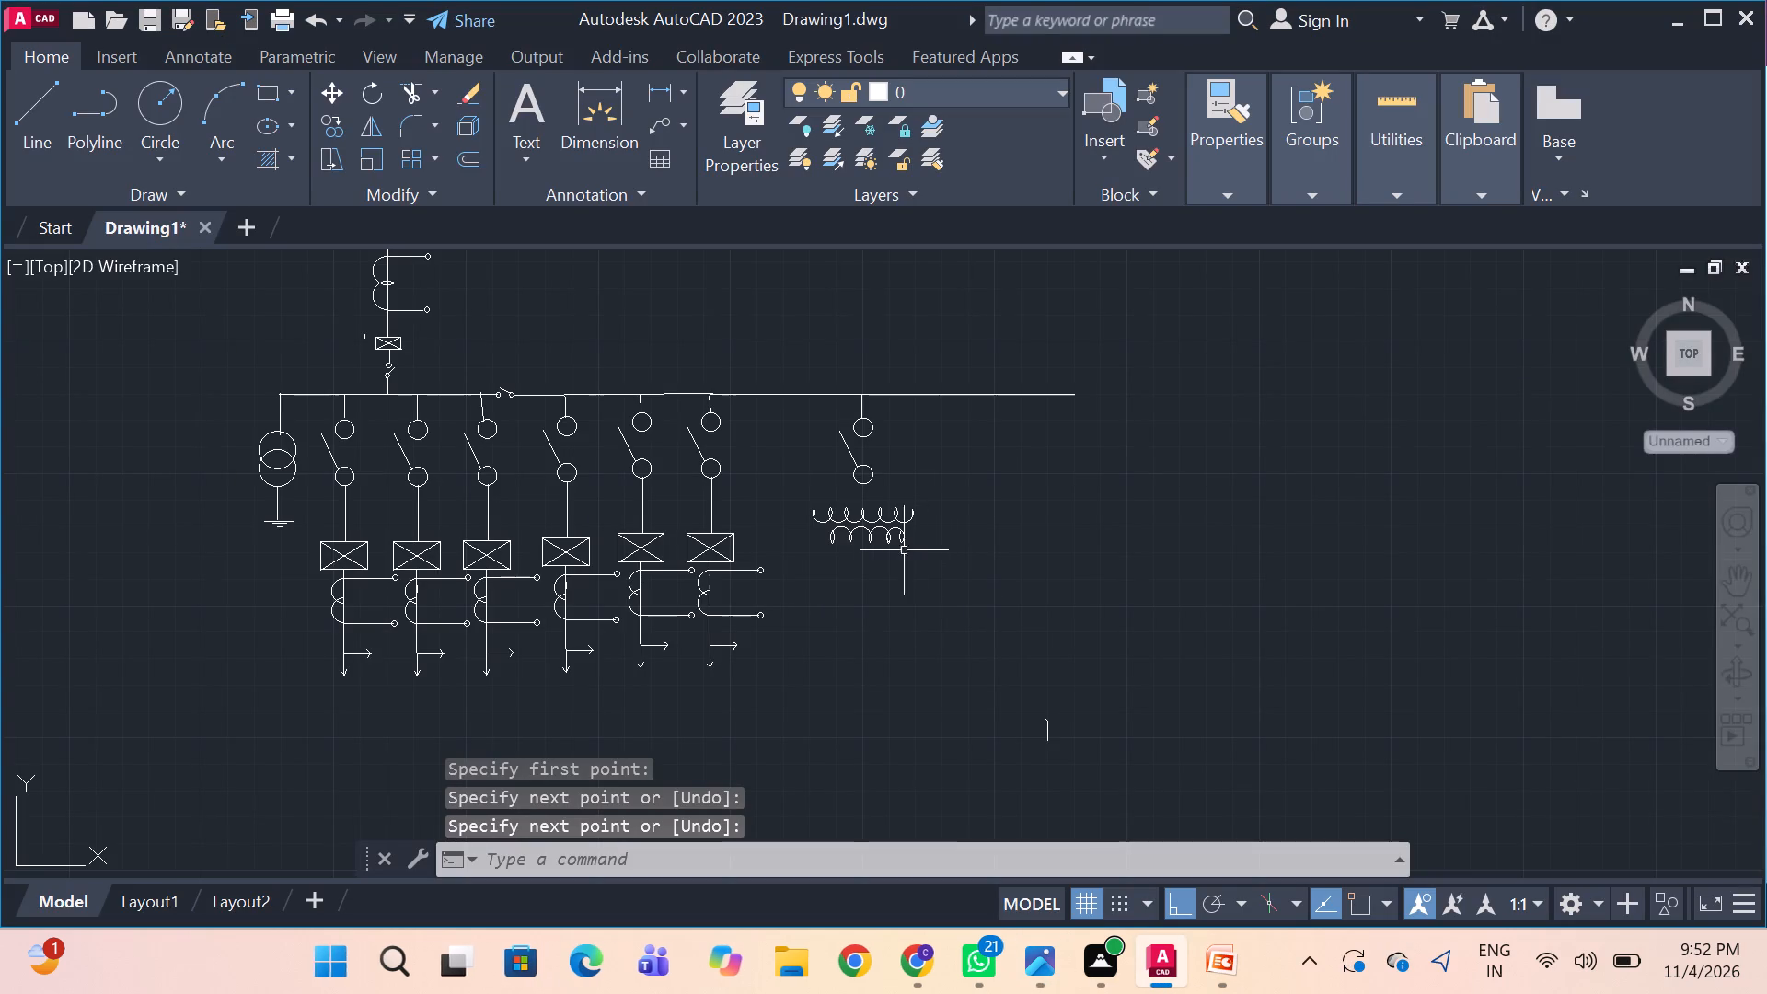
key("l")
key("space")
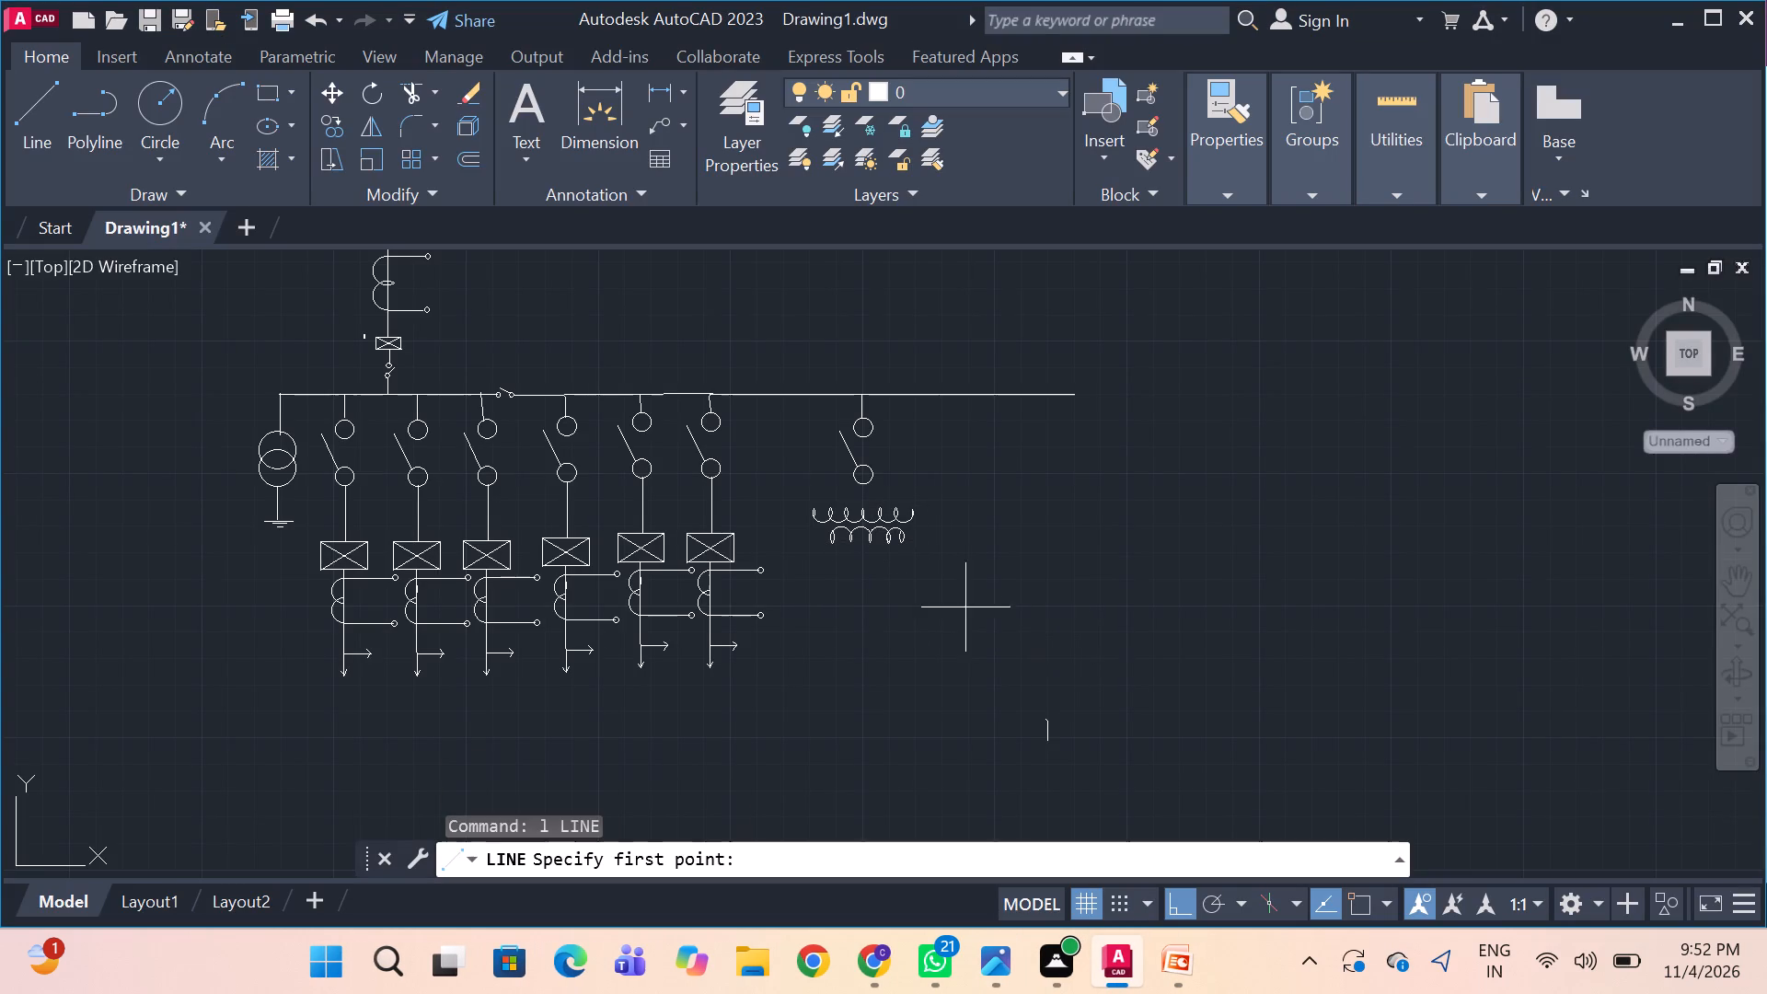
left_click_drag(868, 544, 871, 548)
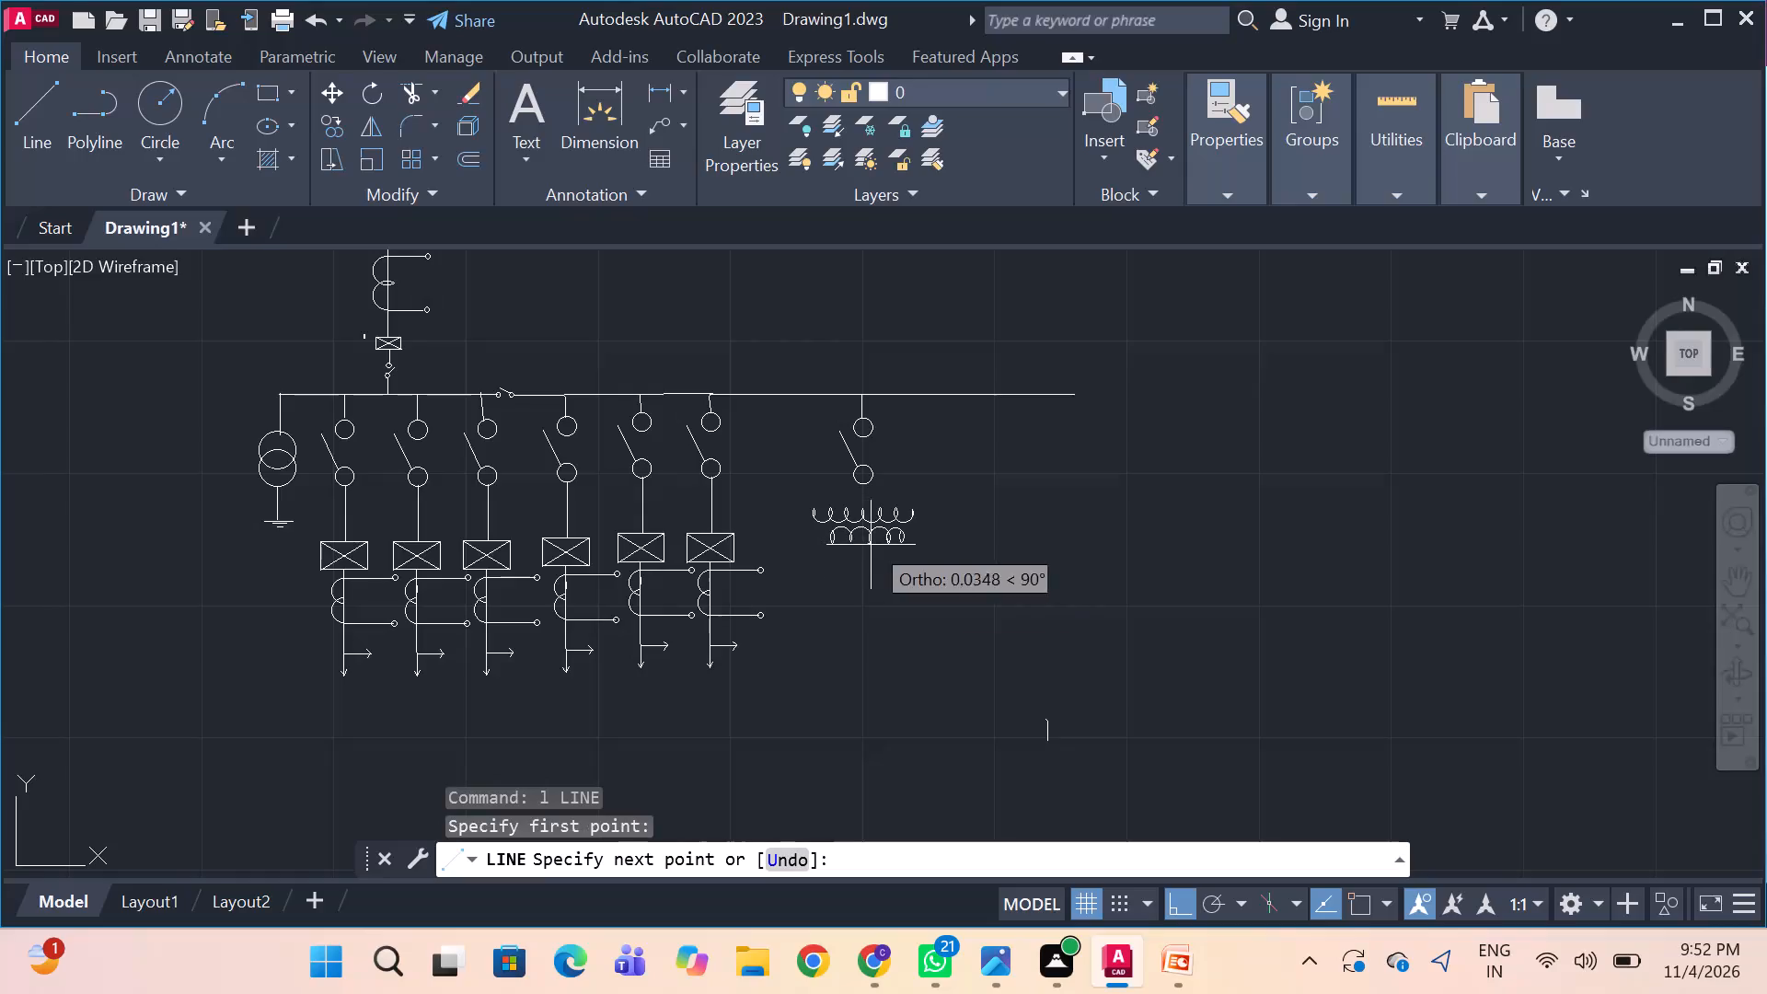
left_click_drag(871, 548, 889, 657)
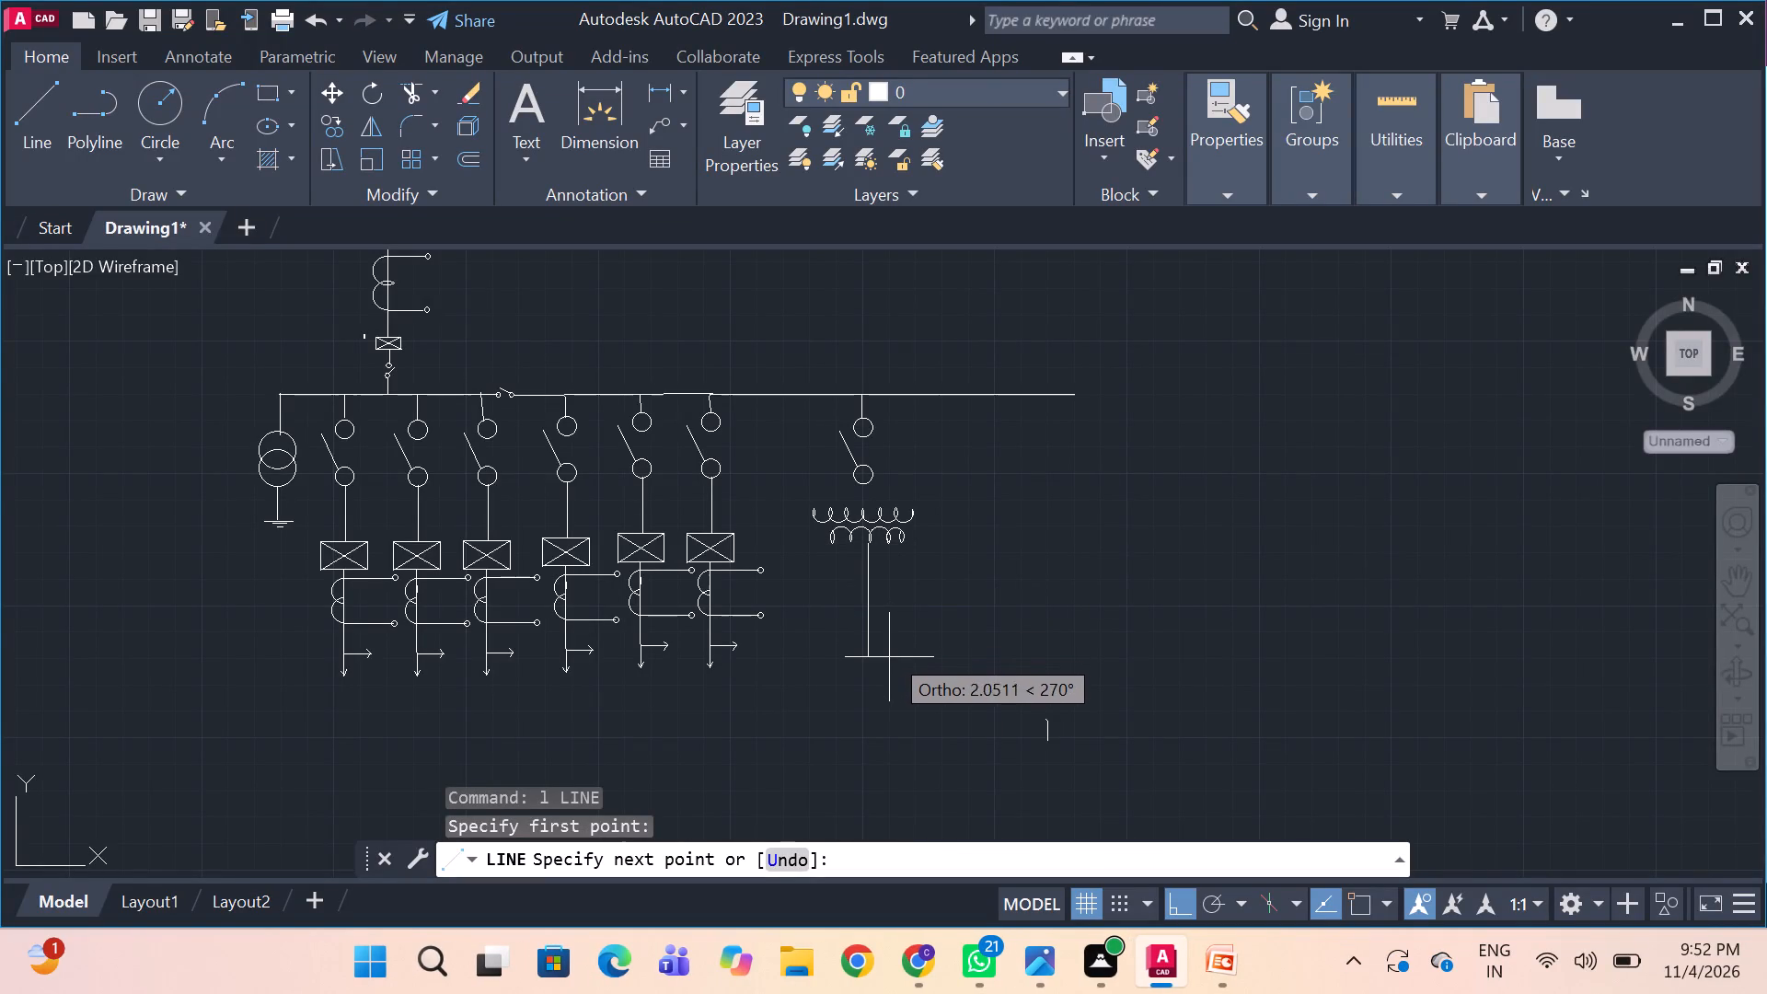
left_click_drag(889, 657, 889, 660)
left_click(889, 663)
key("alt+Tab")
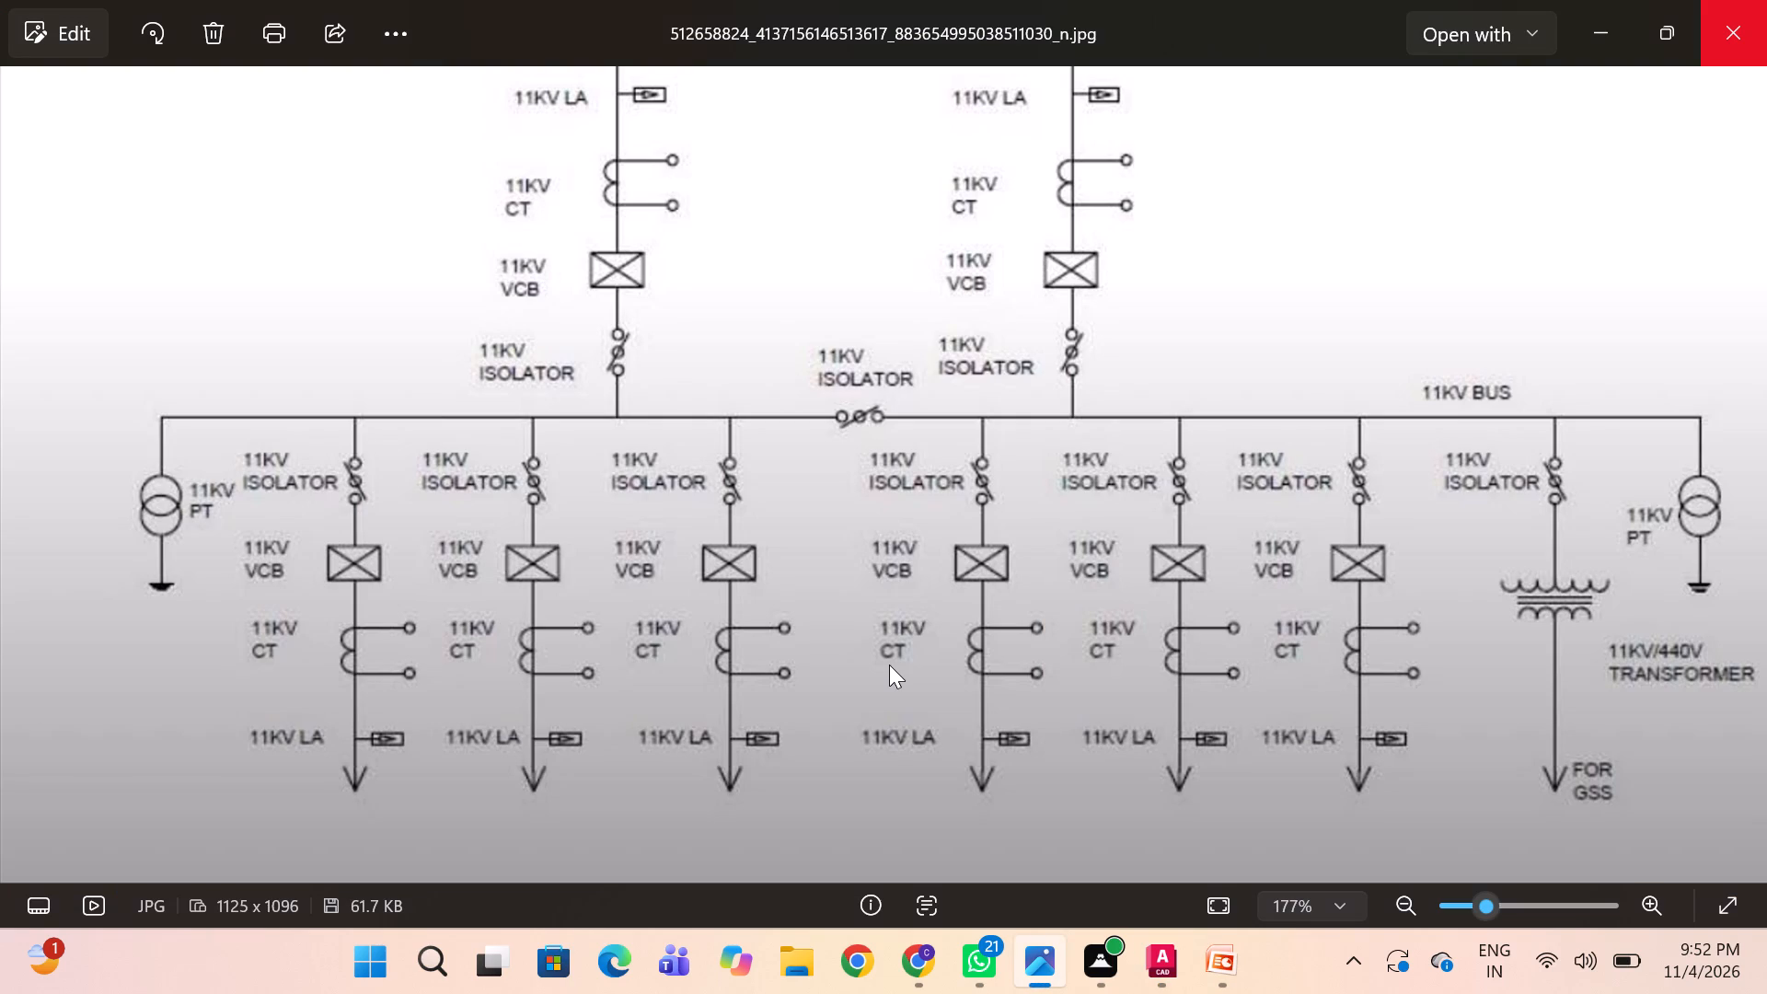
key("alt+Tab")
key("alt+Tab")
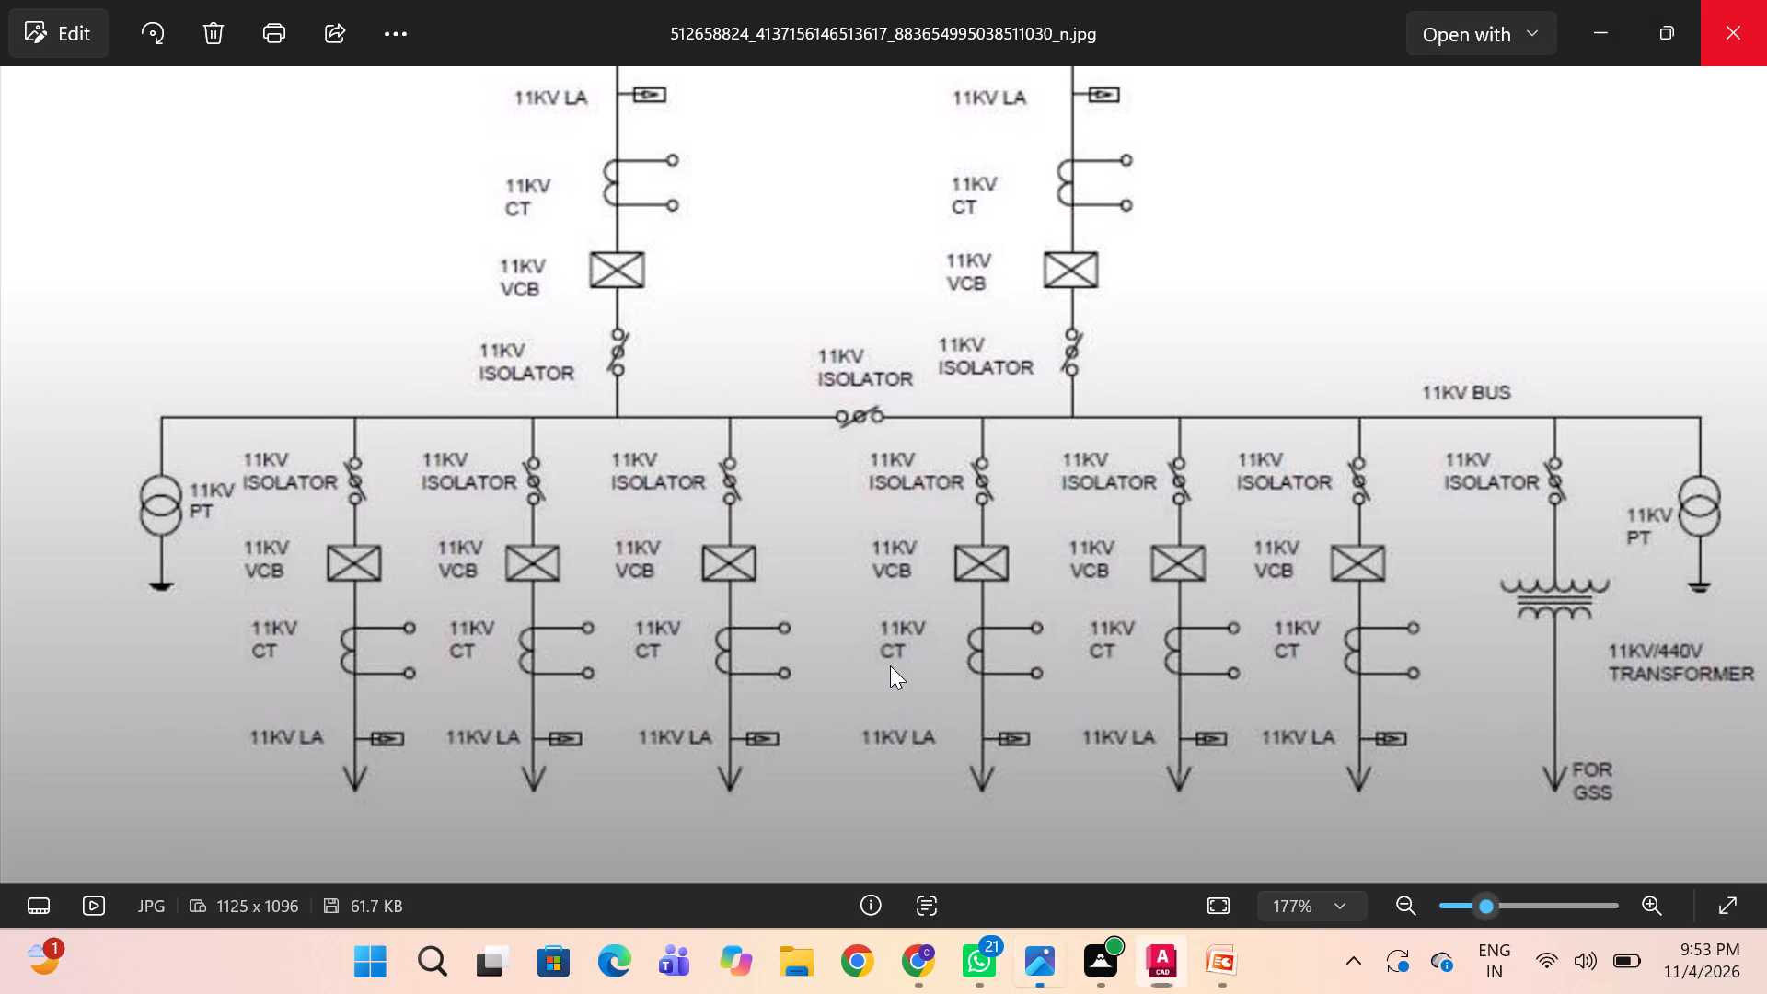
key("alt+Tab")
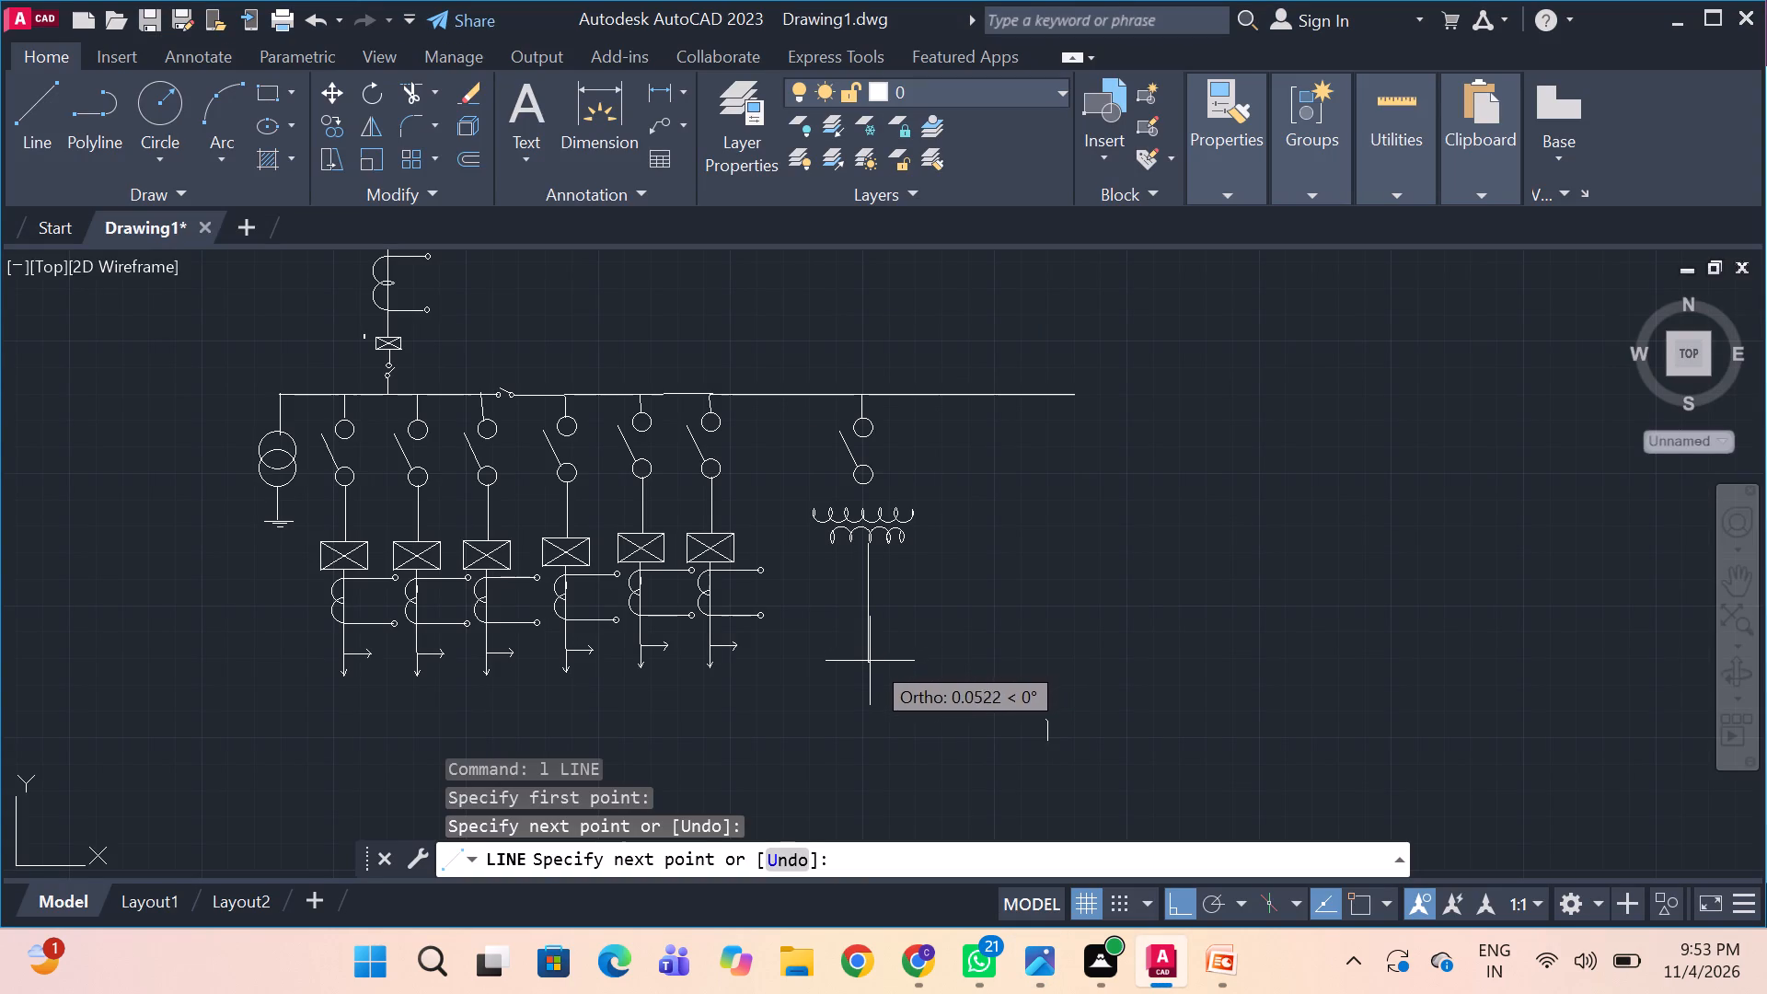
left_click(869, 662)
key("space")
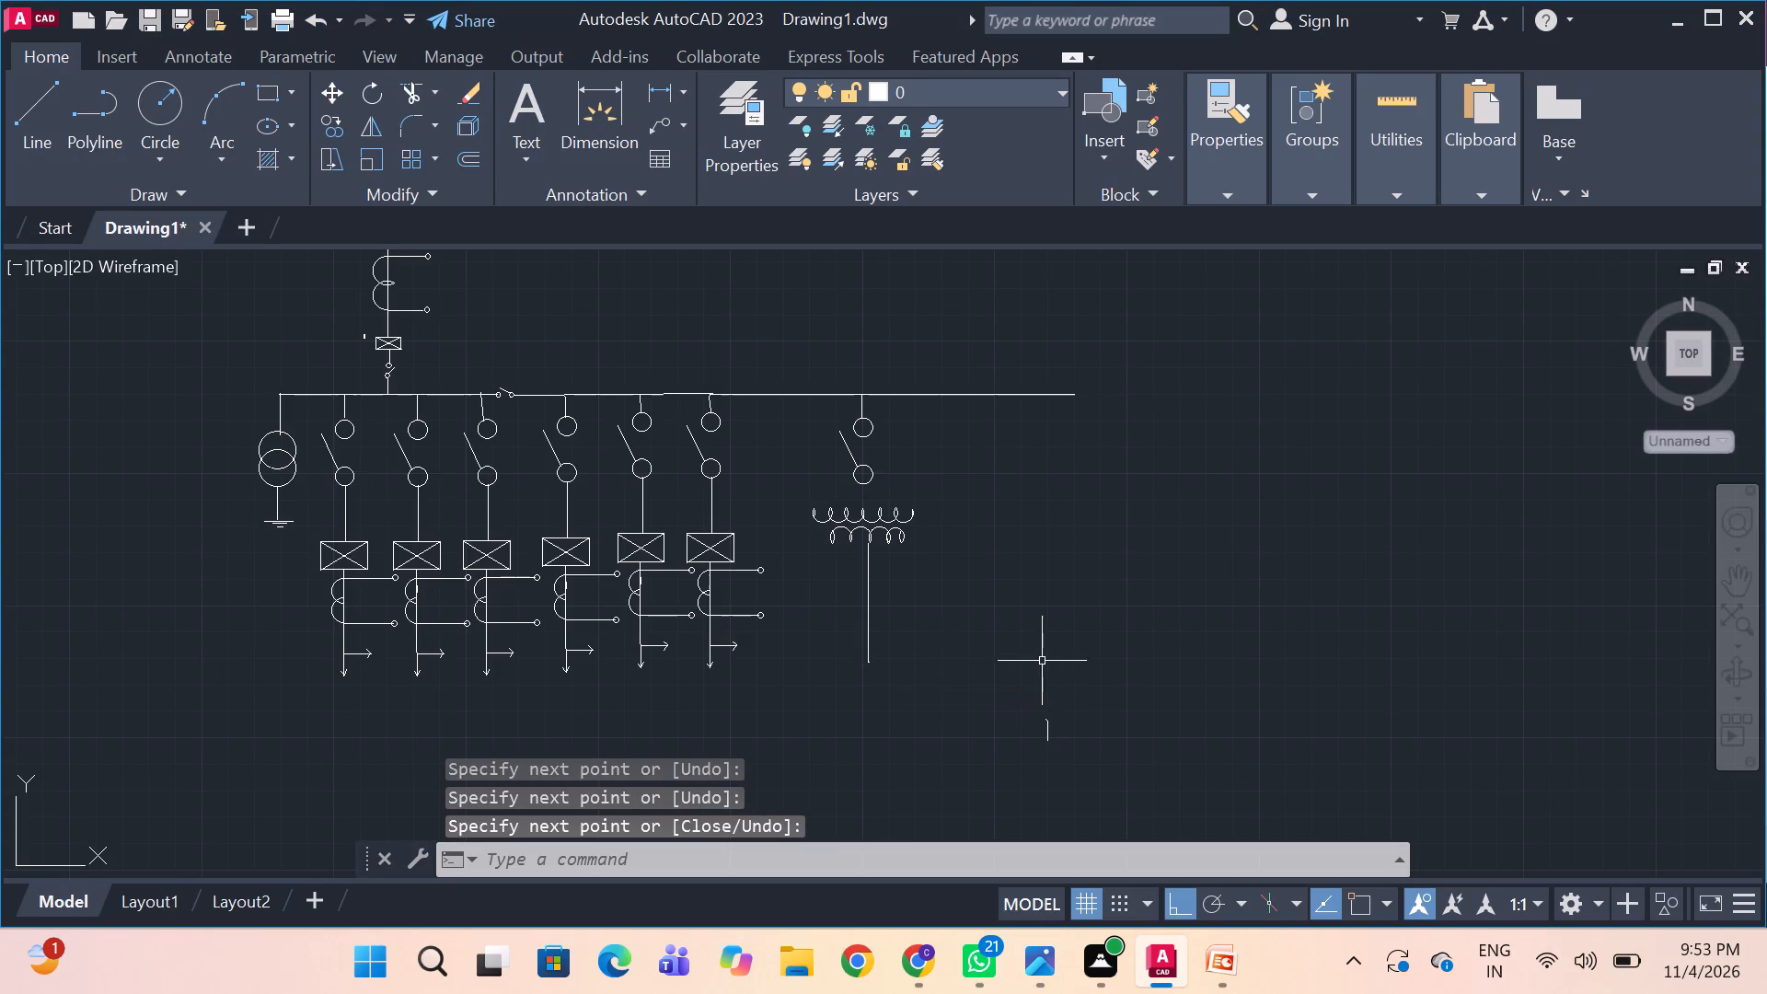
With Ortho off, draw two short slanted strokes forming an arrowhead at the lower end of the transformer's outgoing line.
key("alt+Tab")
key("alt+Tab")
key("l")
key("space")
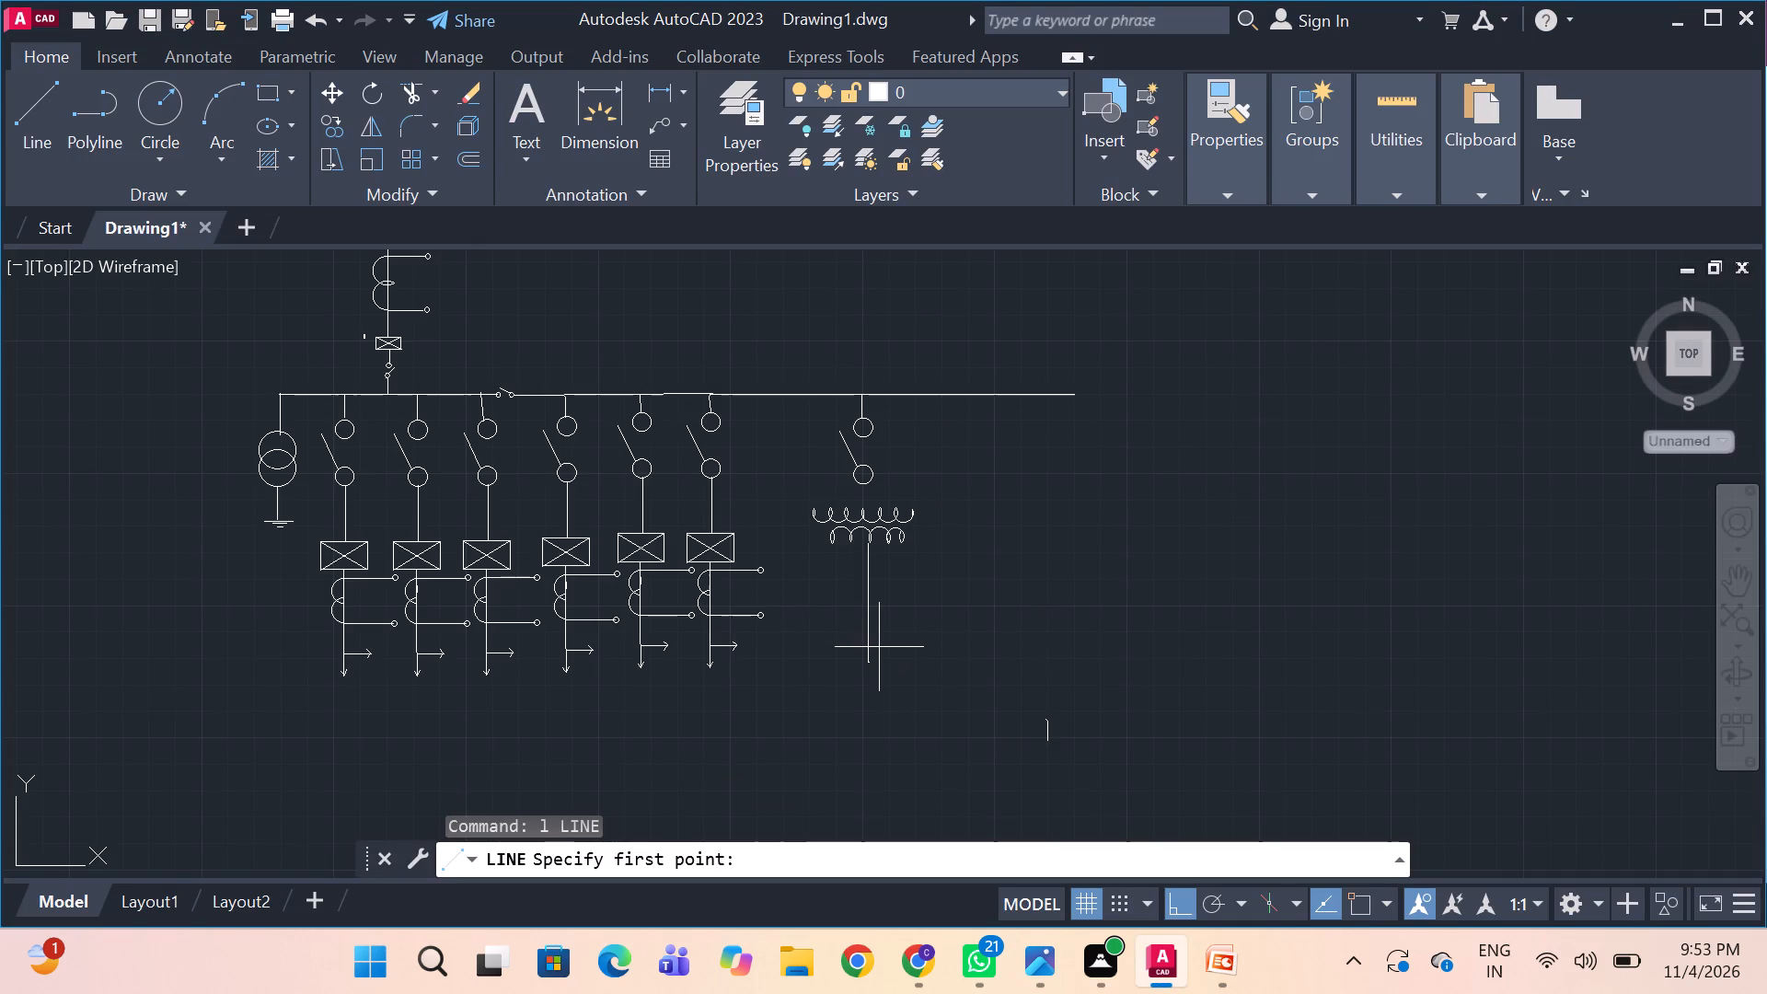
key("F8")
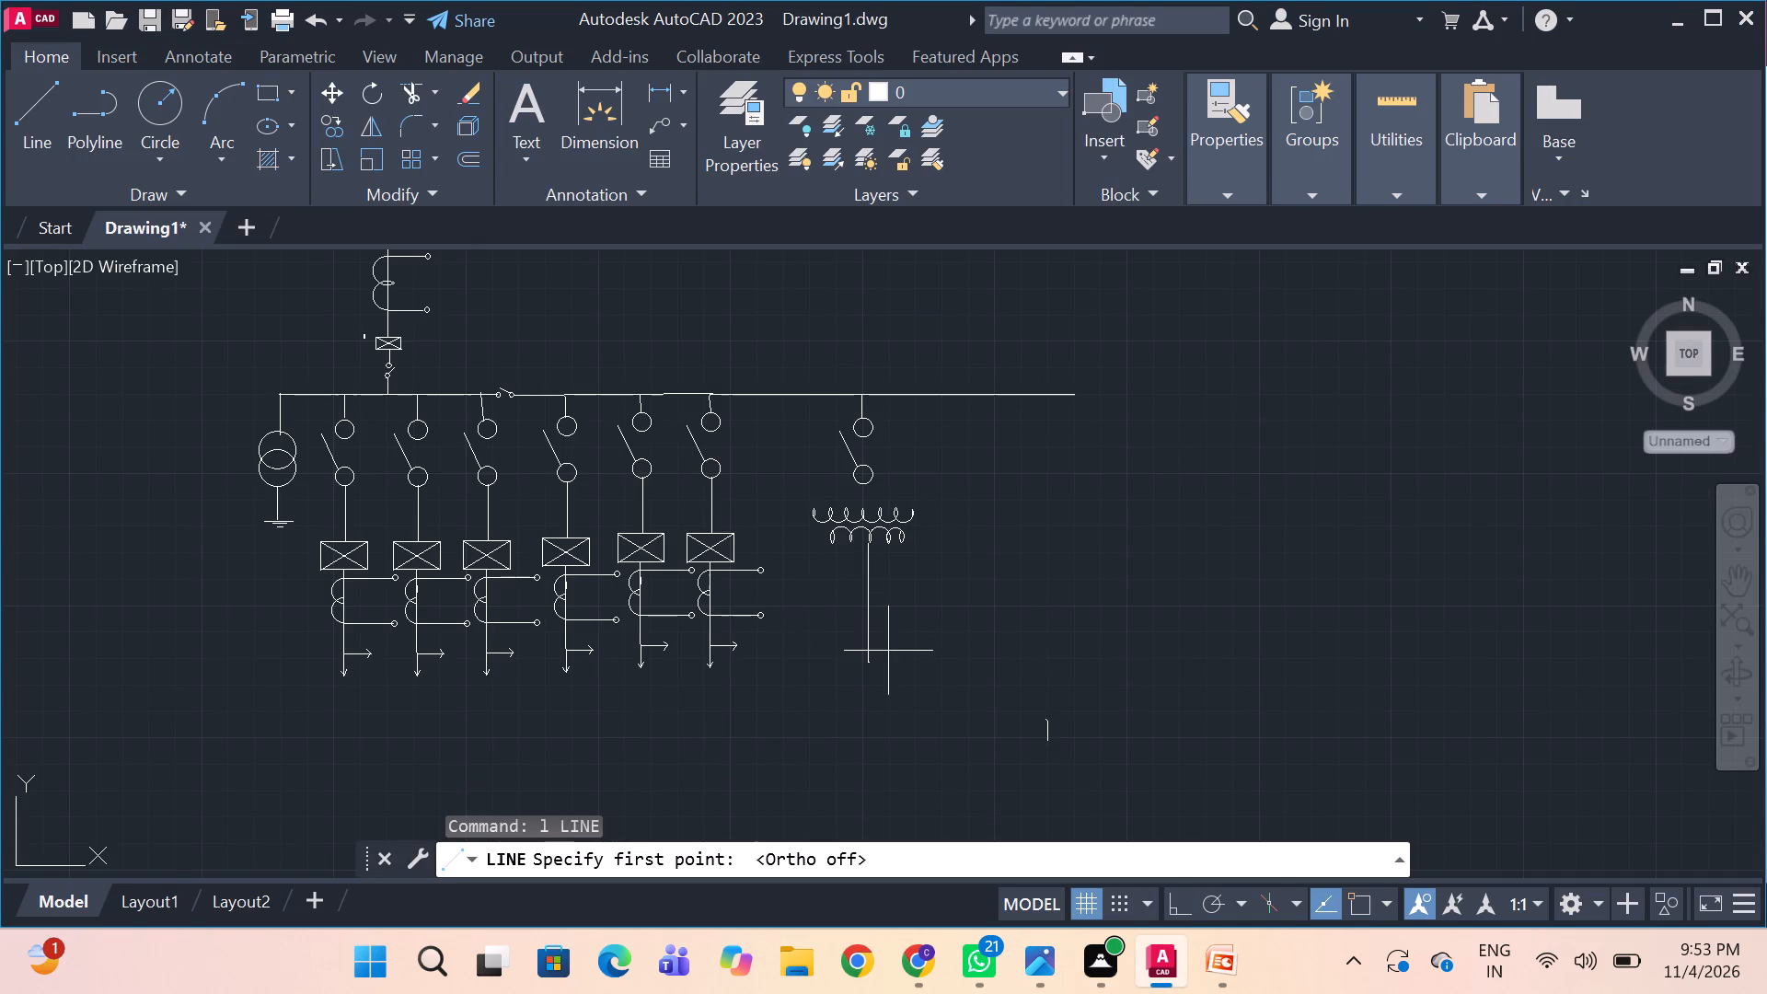
left_click_drag(870, 656, 876, 642)
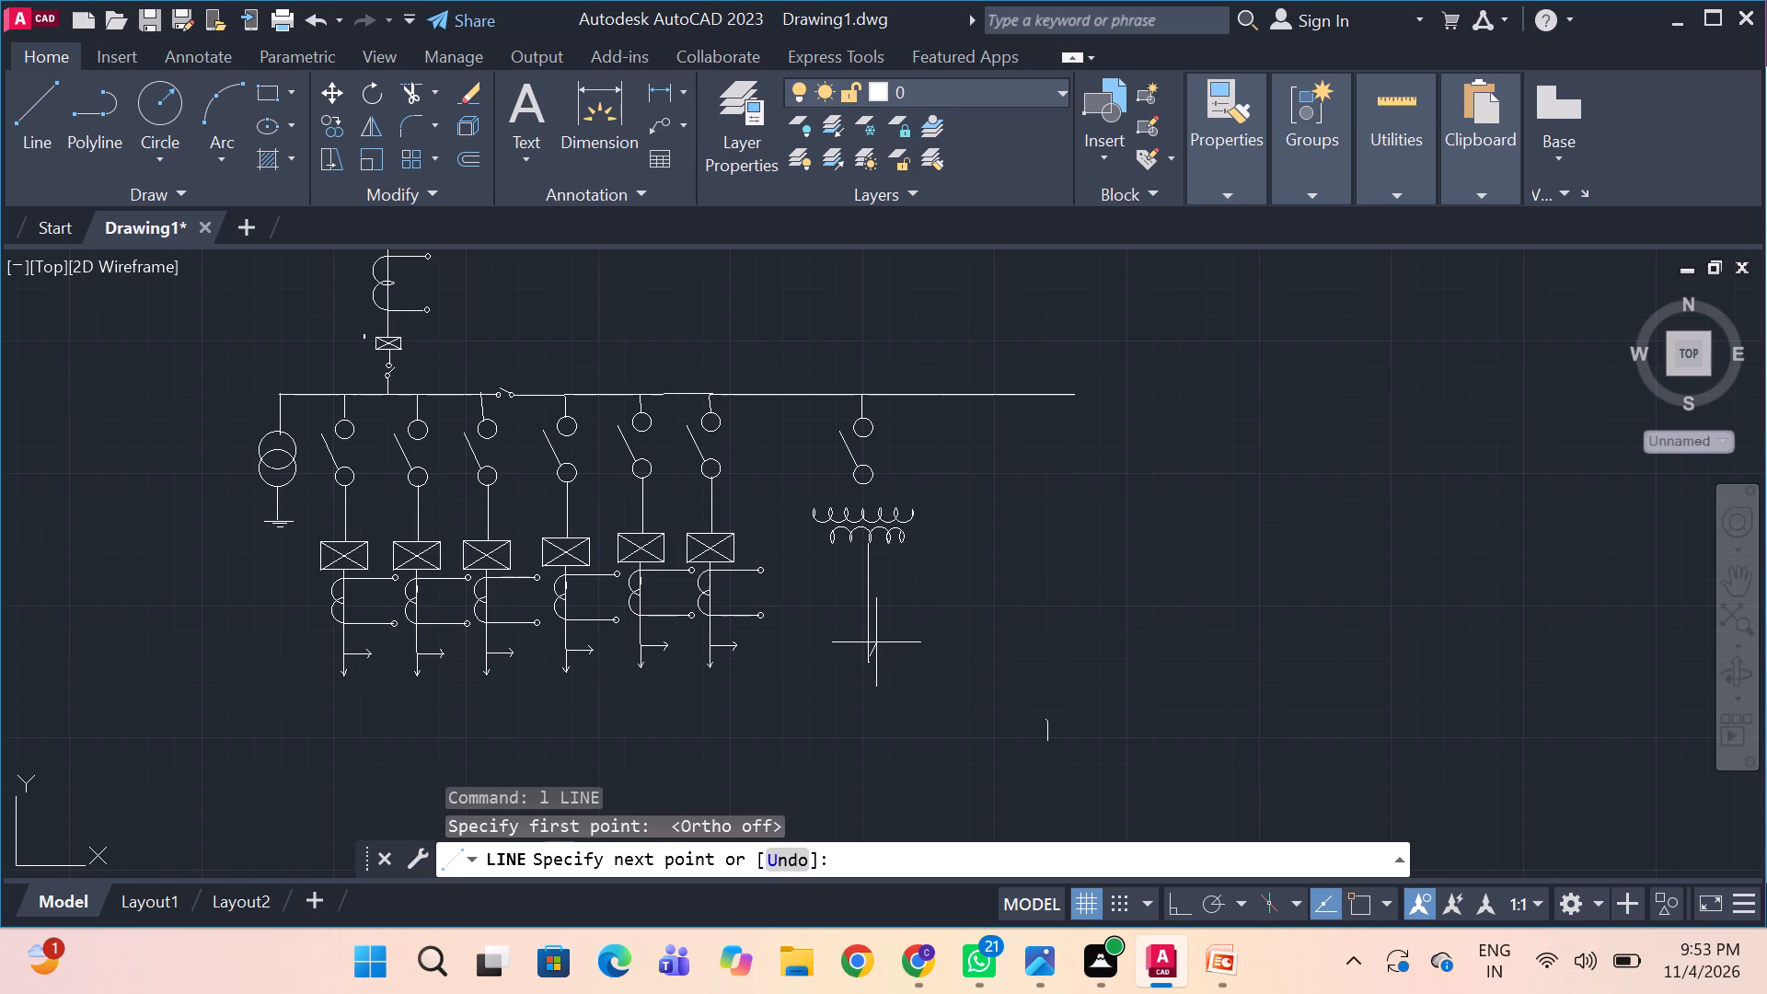
left_click_drag(876, 642, 879, 634)
left_click(879, 633)
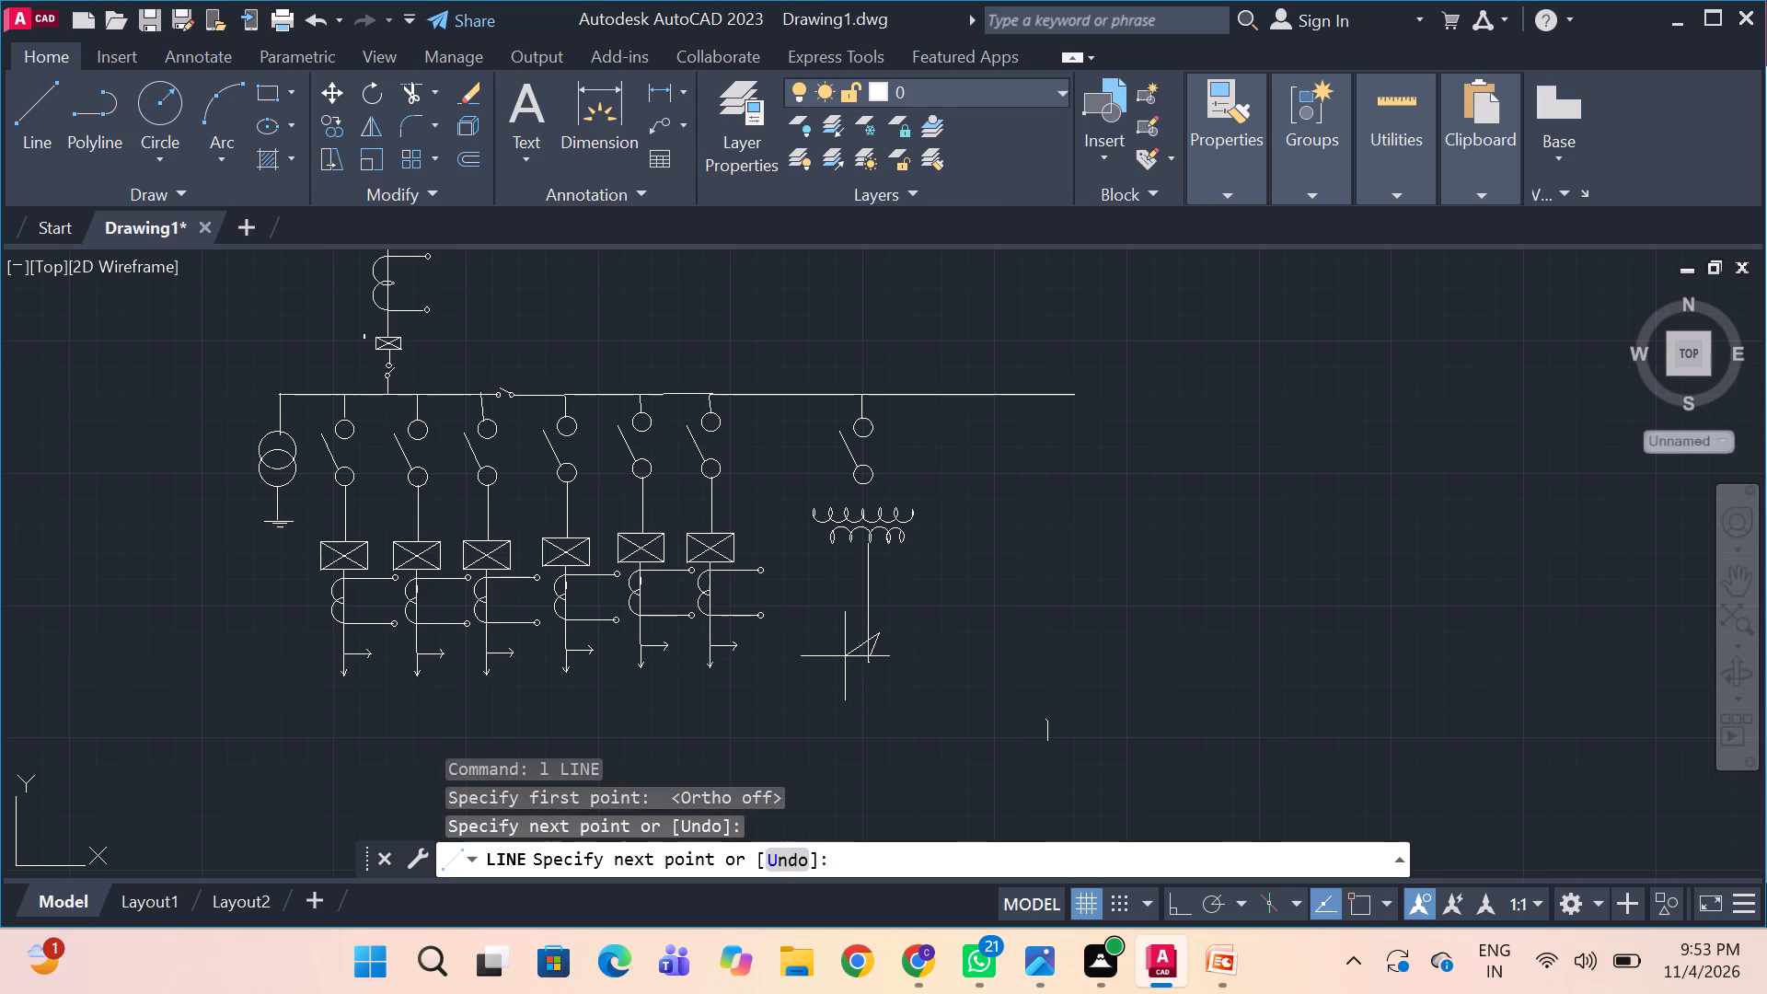
left_click(879, 638)
key("space")
key("l")
key("space")
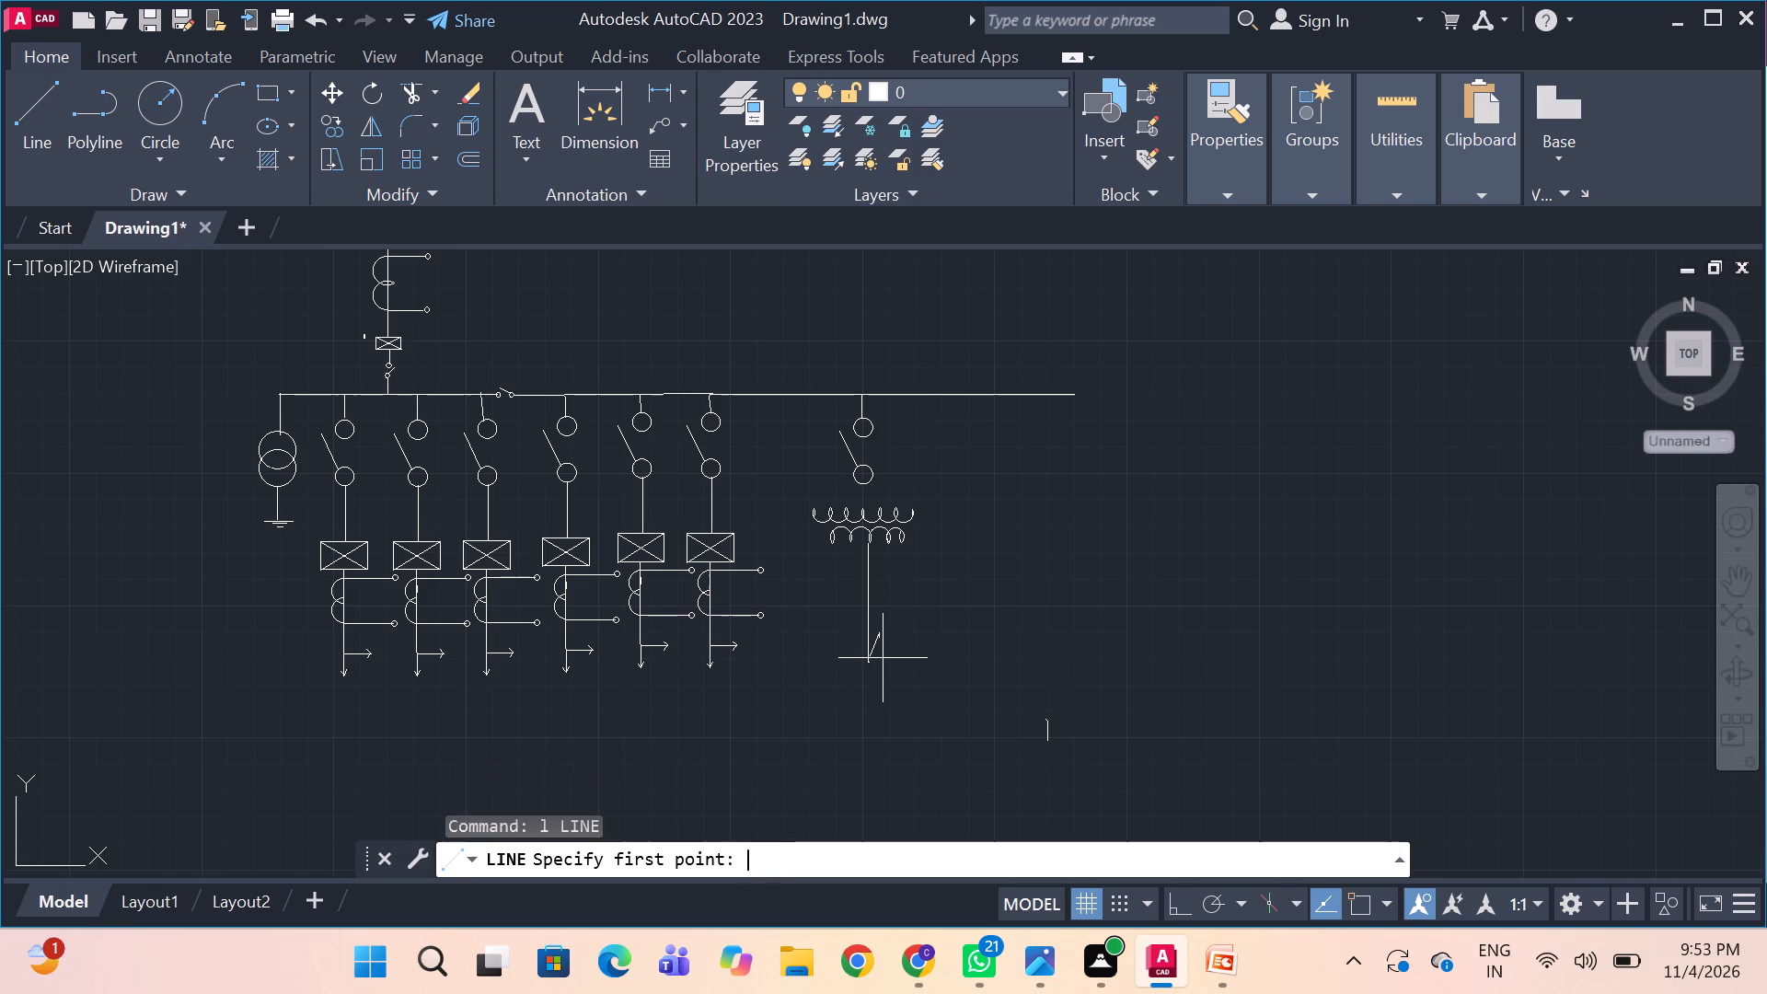
left_click_drag(867, 657, 852, 647)
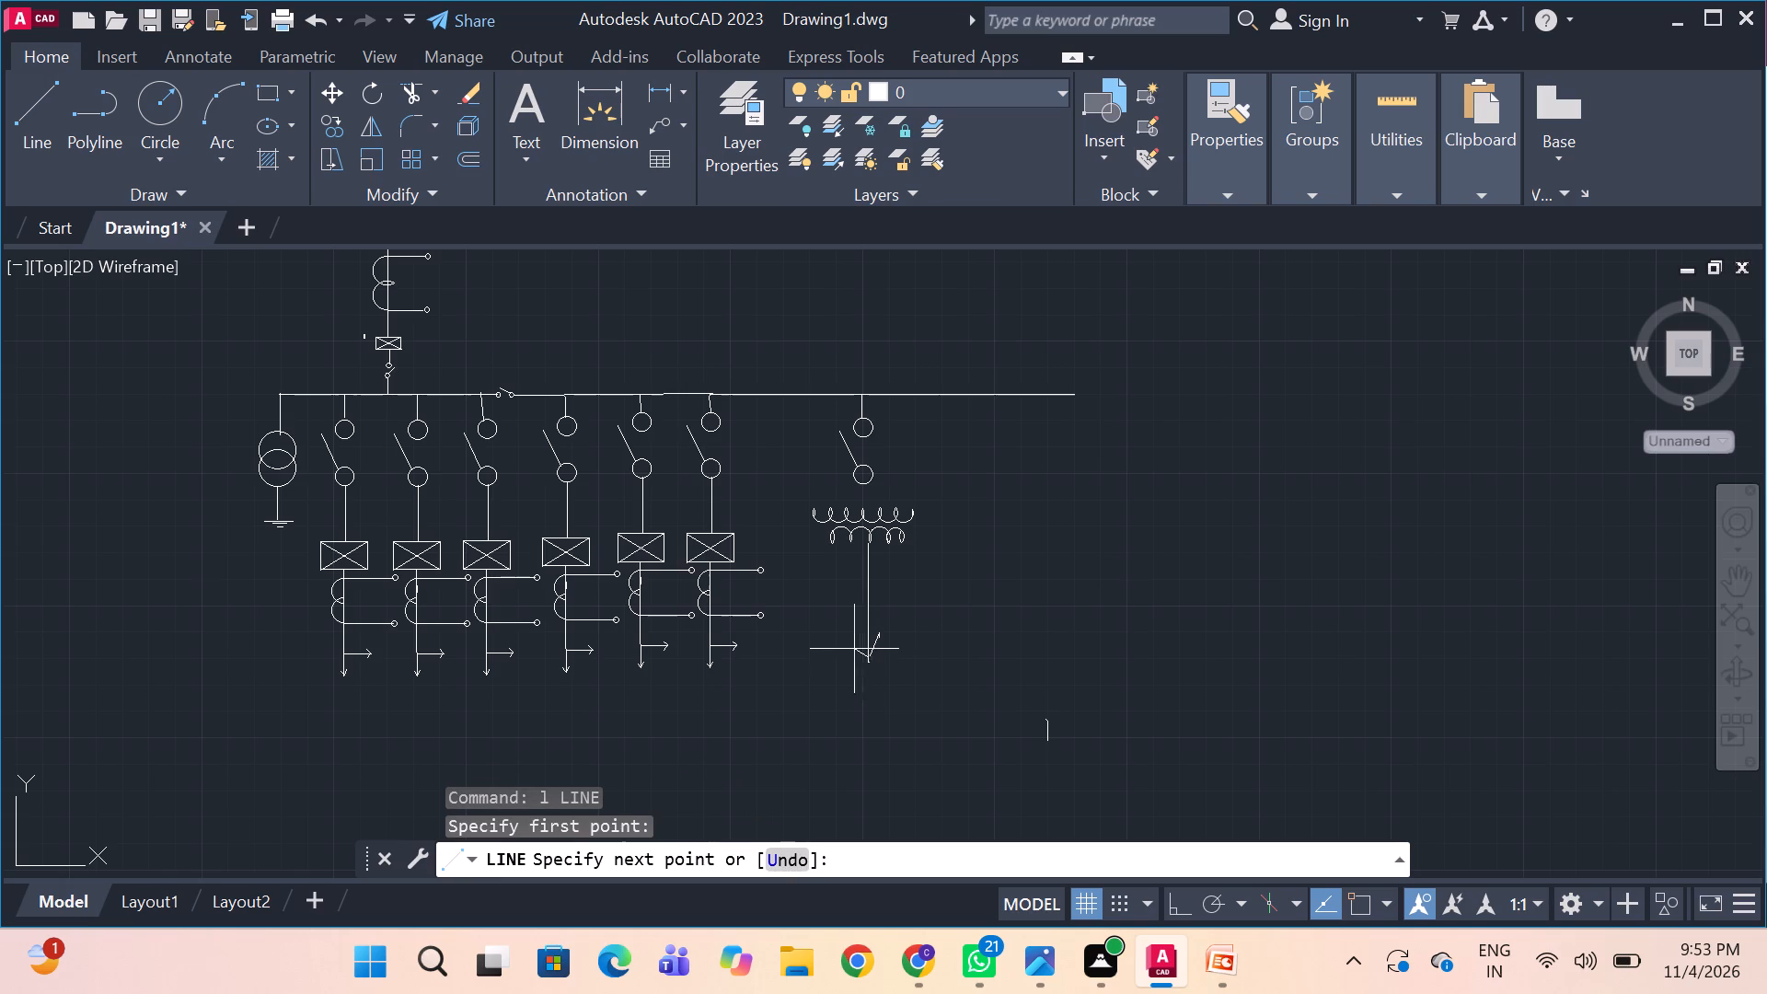
left_click_drag(852, 647, 849, 637)
left_click(849, 637)
key("space")
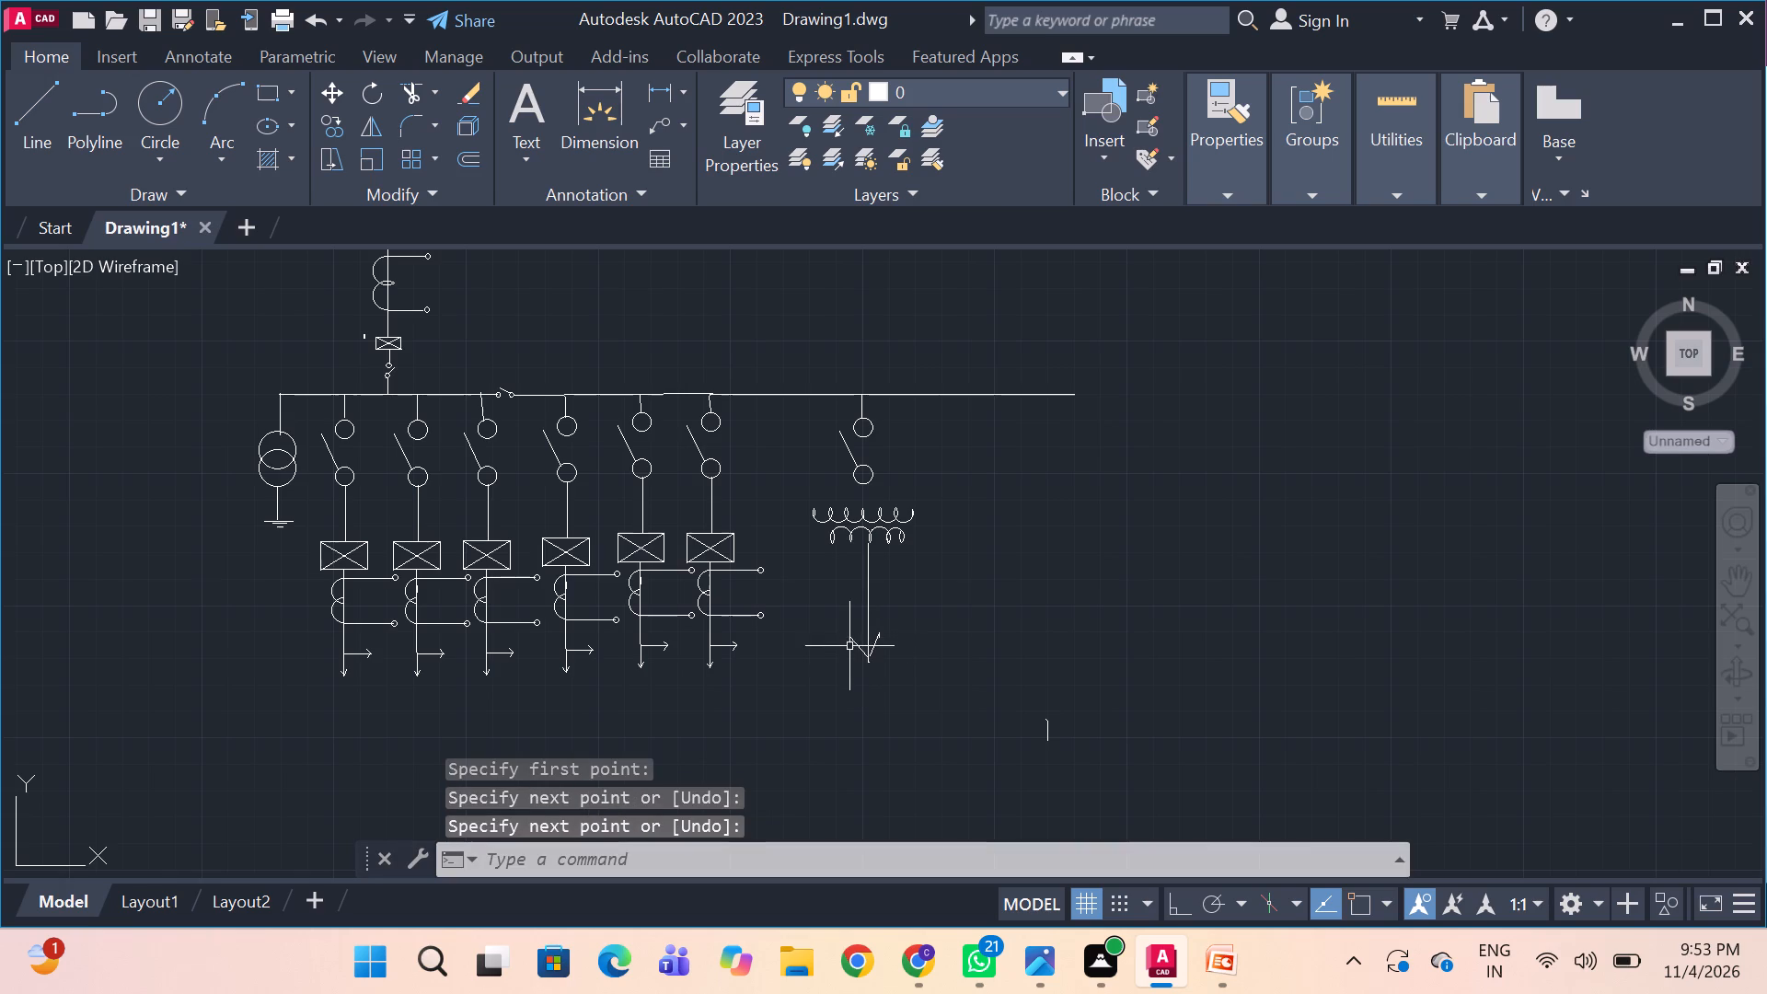
Check the branch against the reference image and erase the stray short line left below the free end of the bus.
key("alt+Tab")
key("alt+Tab")
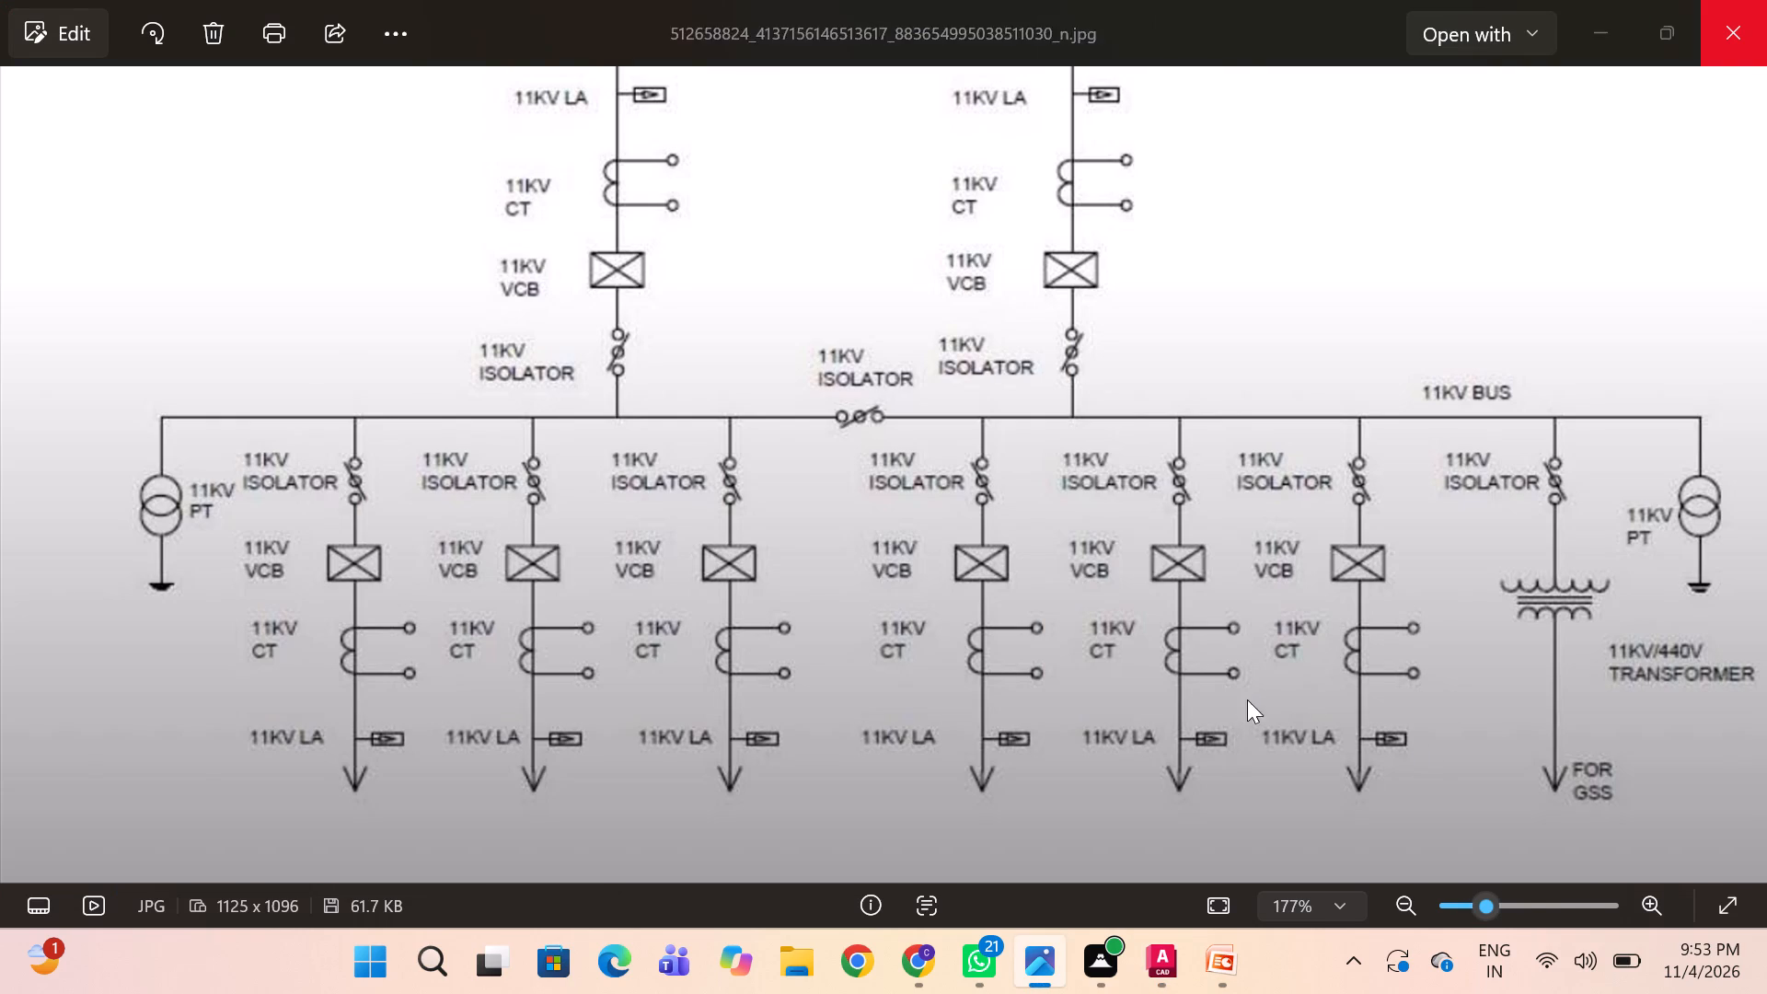
key("alt+Tab")
key("alt+Tab")
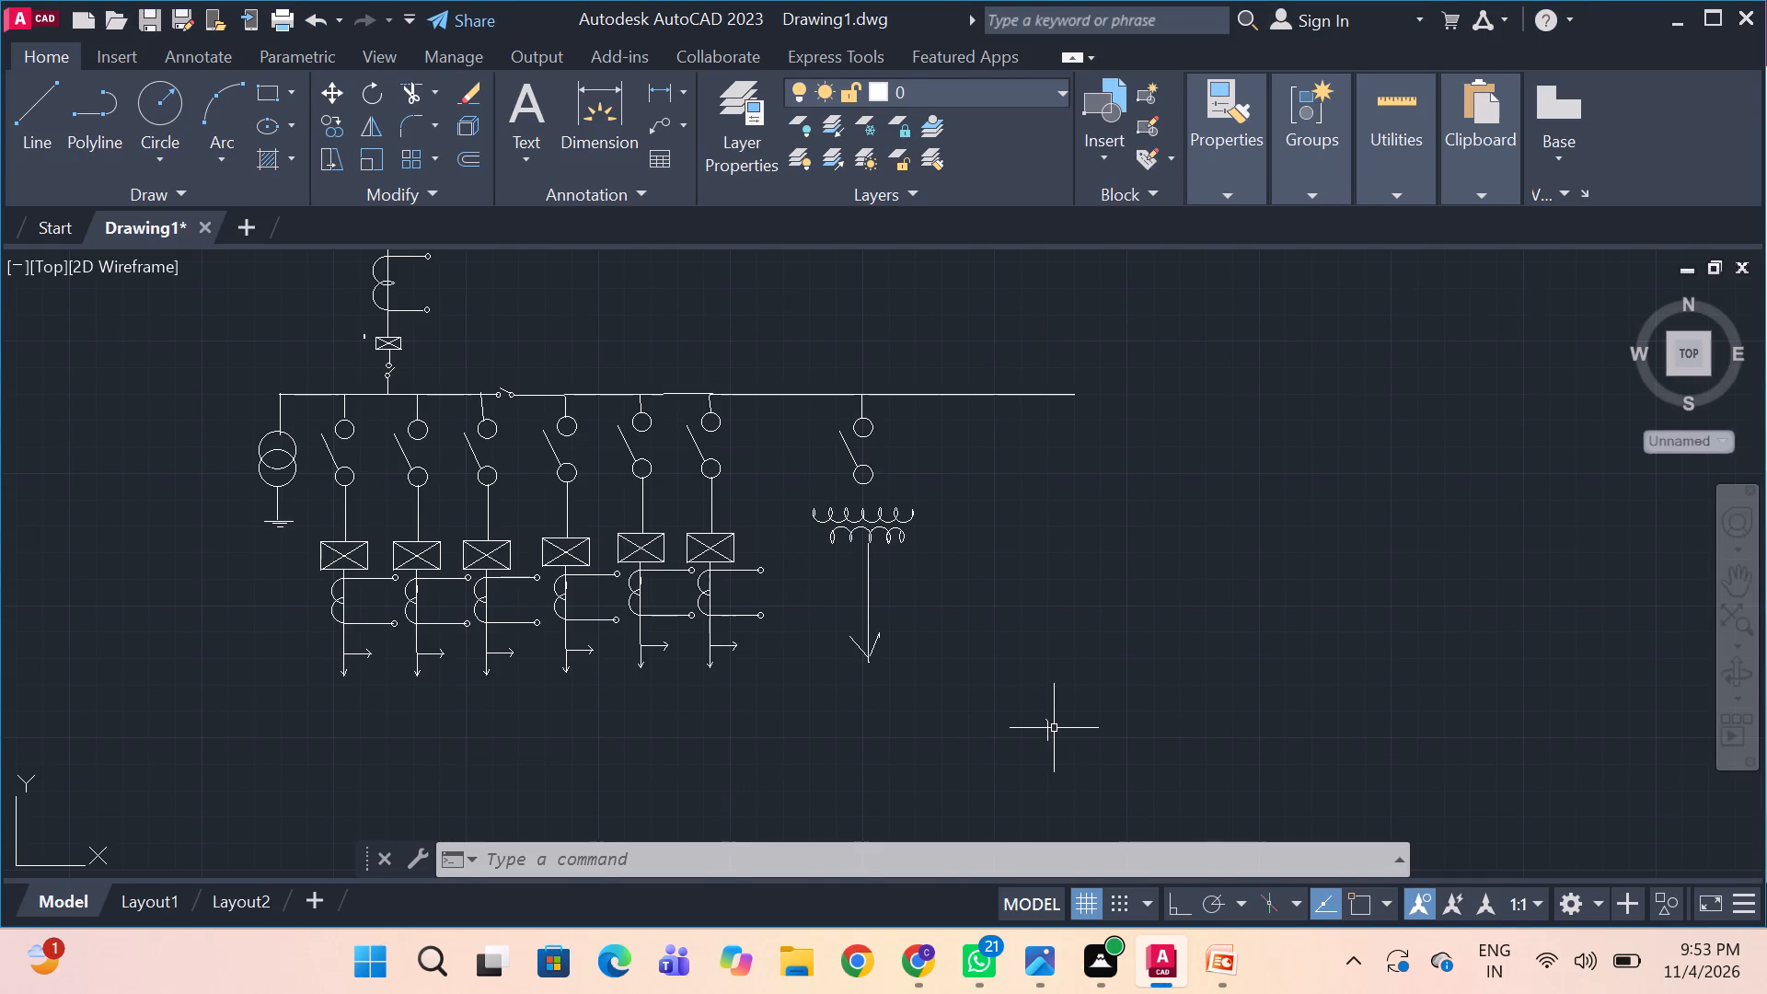
left_click(1049, 728)
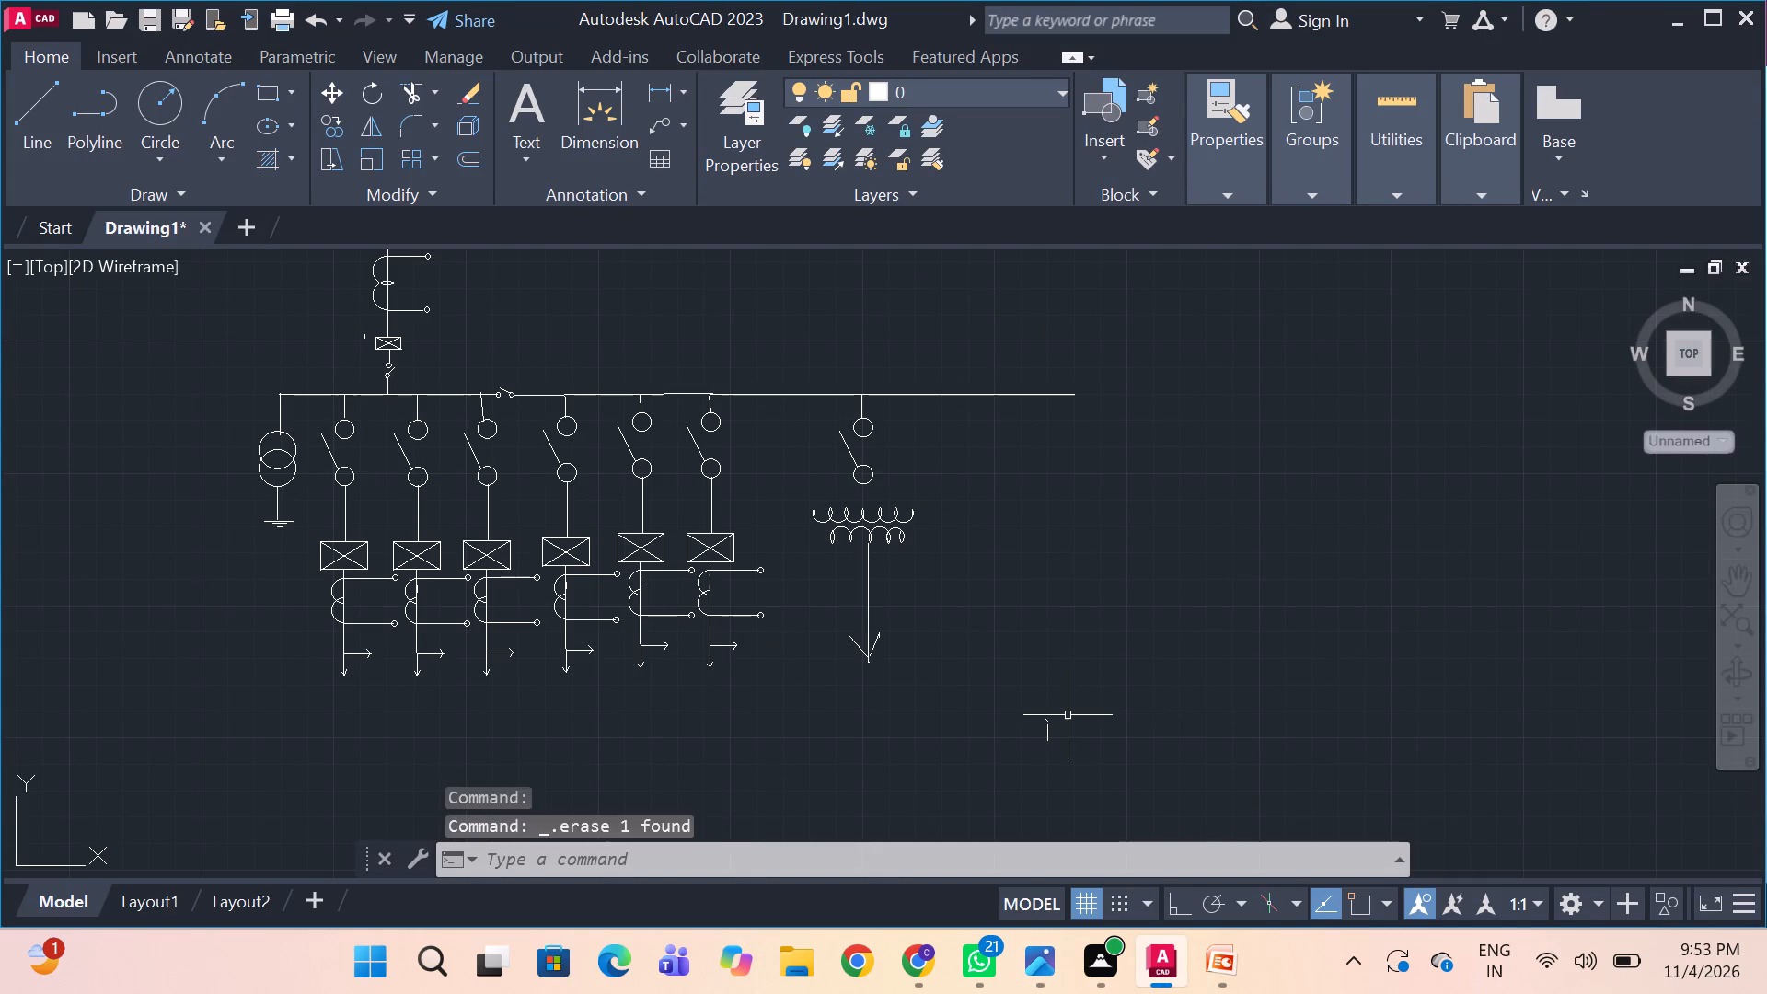
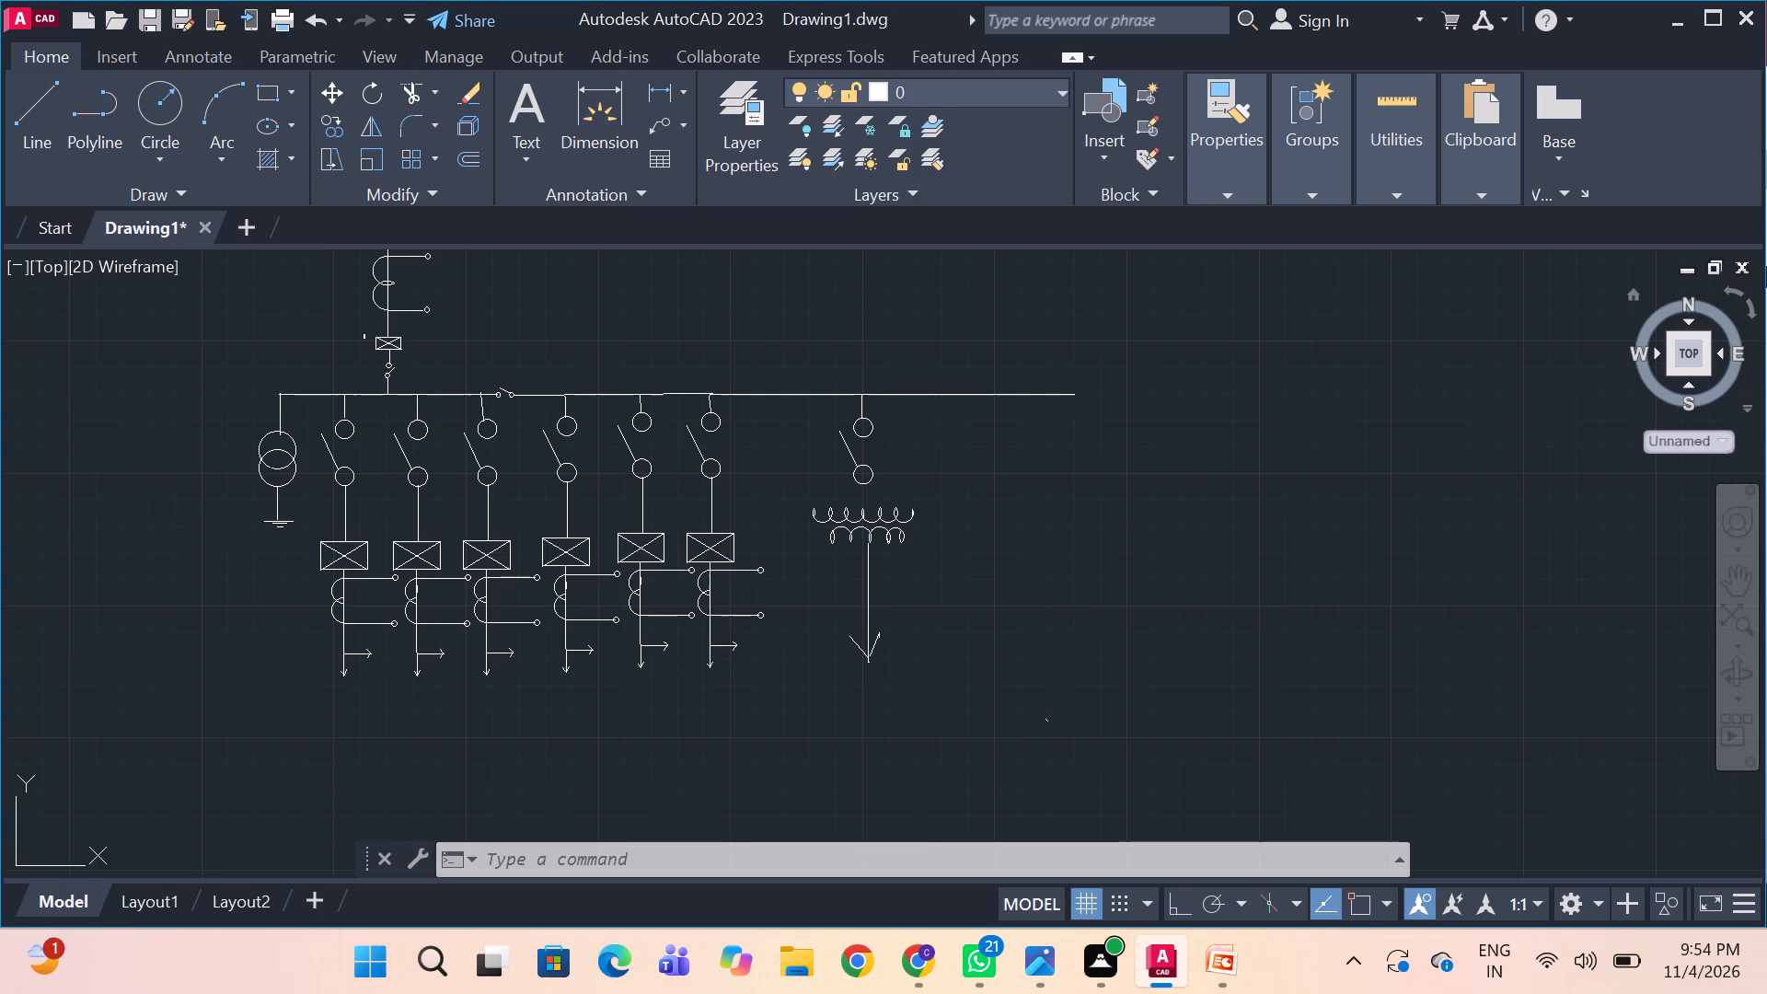
Erase the short vertical line and earth symbol below the two-circle transformer at the left end of the 11KV bus.
key("alt+Tab")
key("alt+Tab")
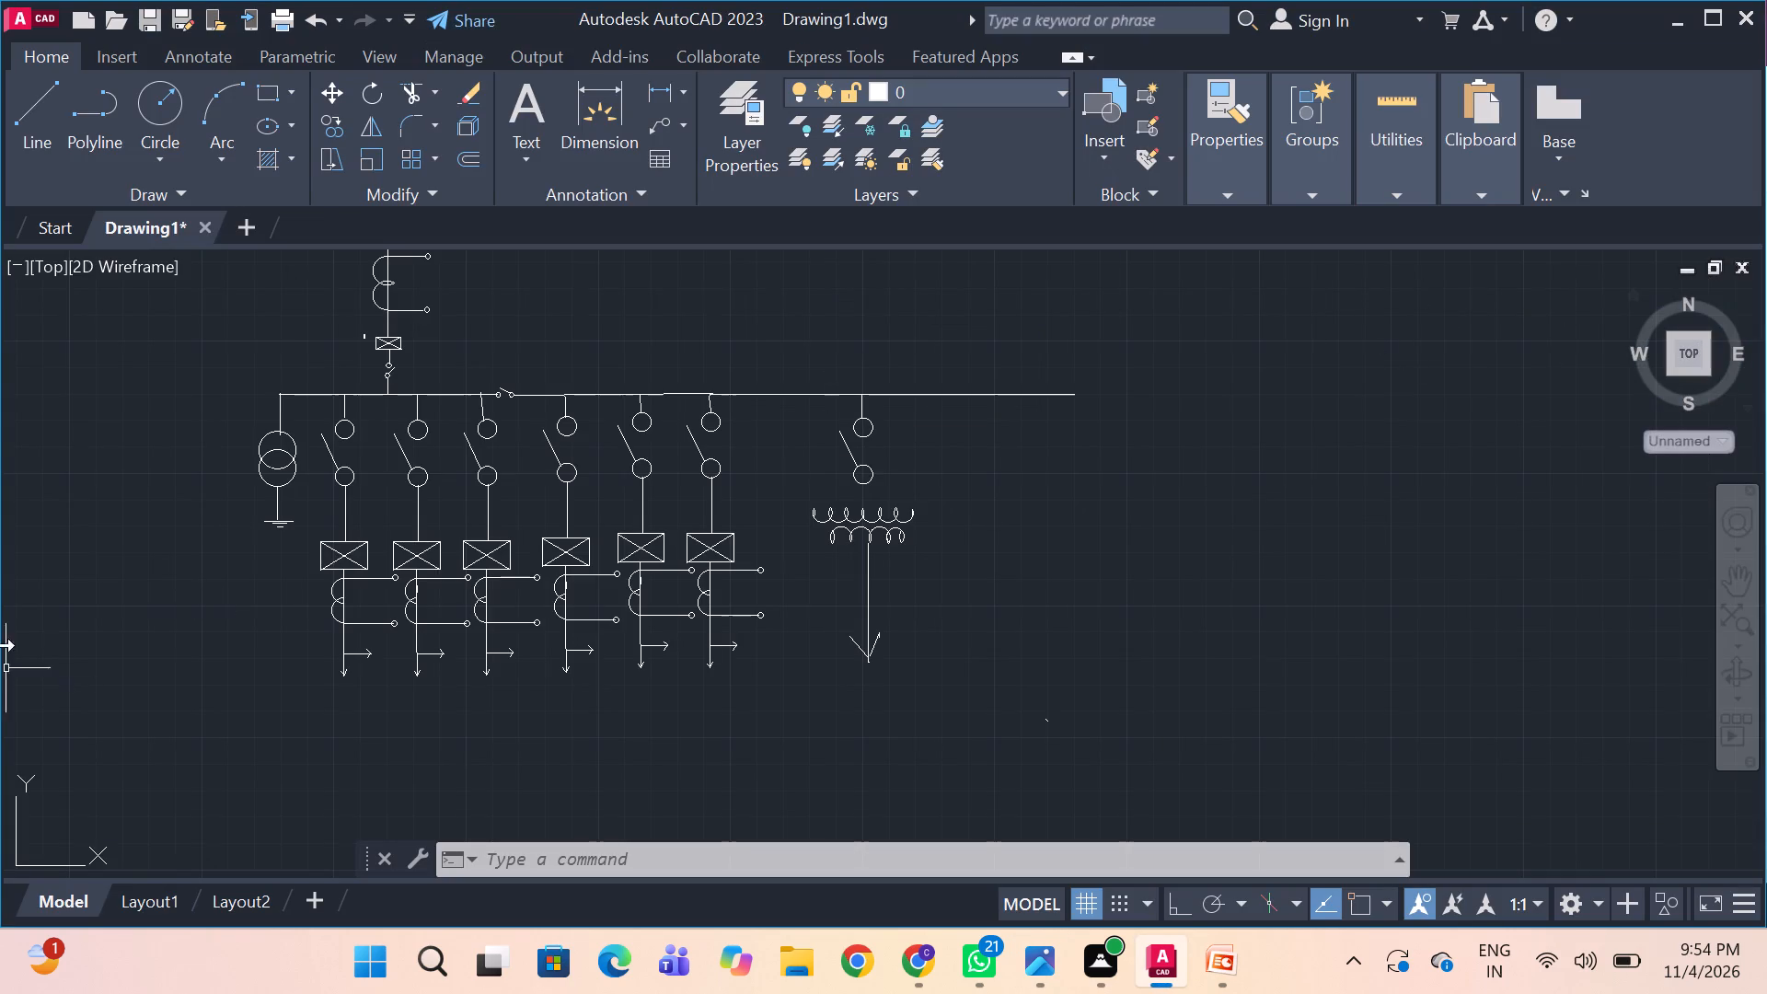
left_click(262, 410)
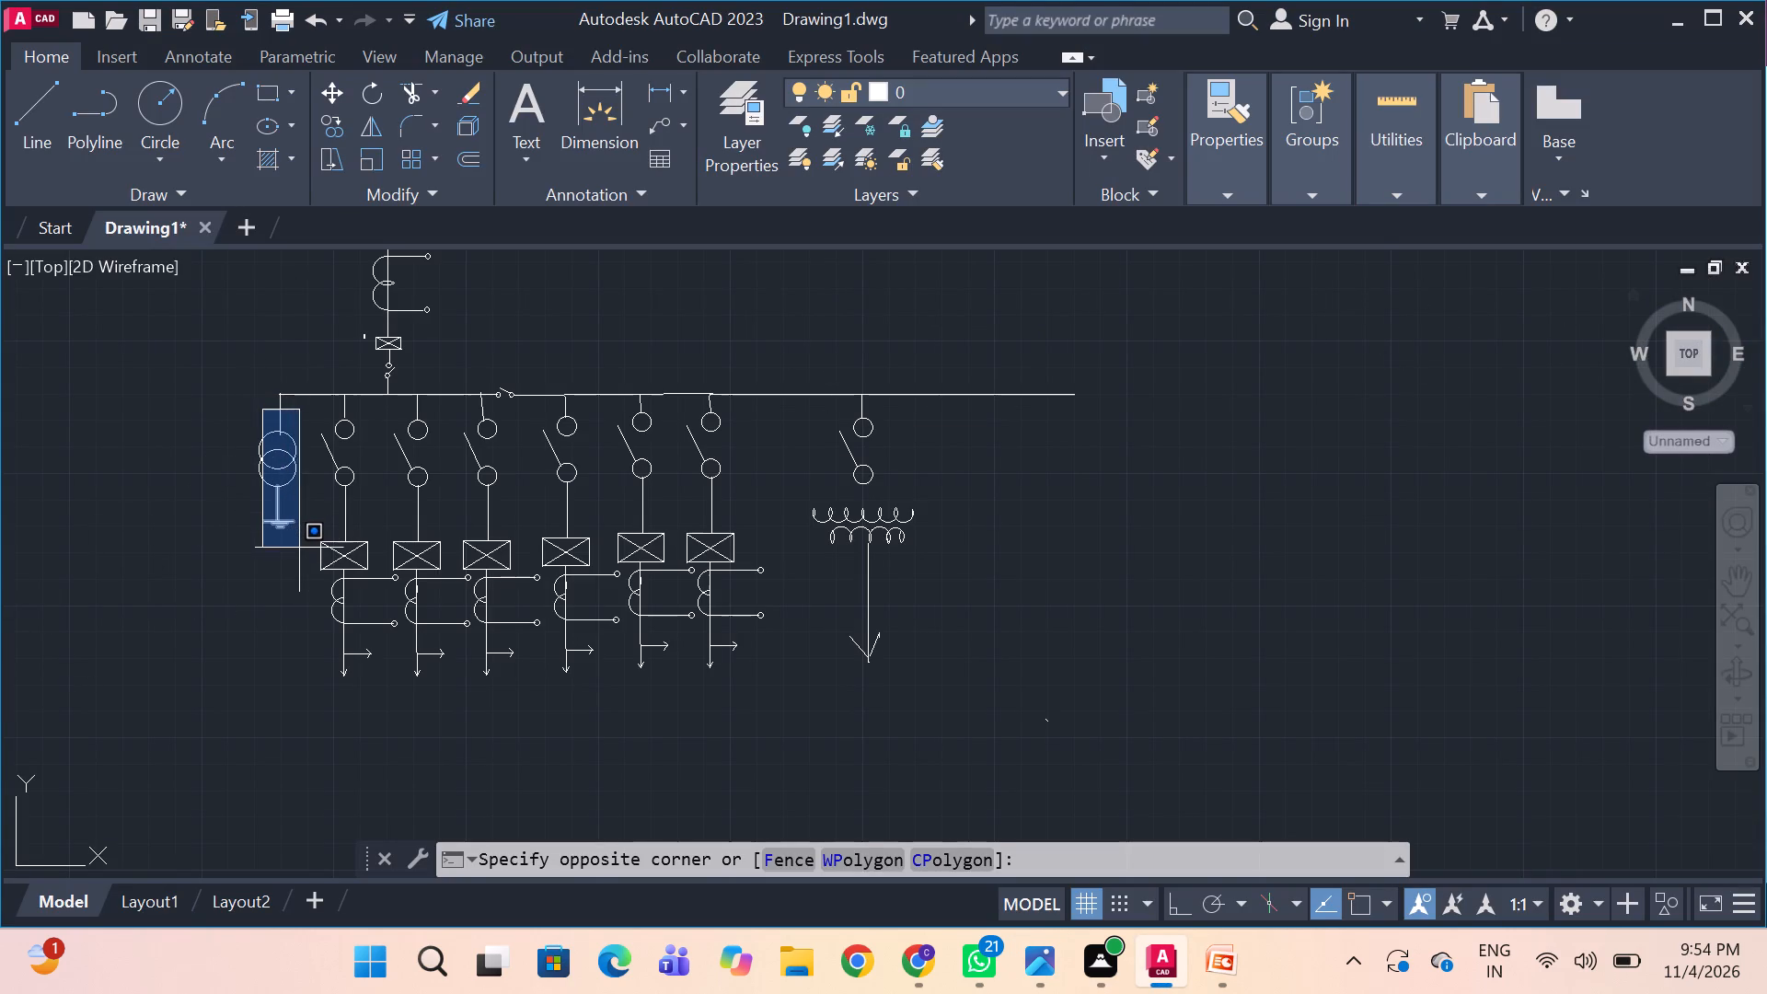
left_click(303, 550)
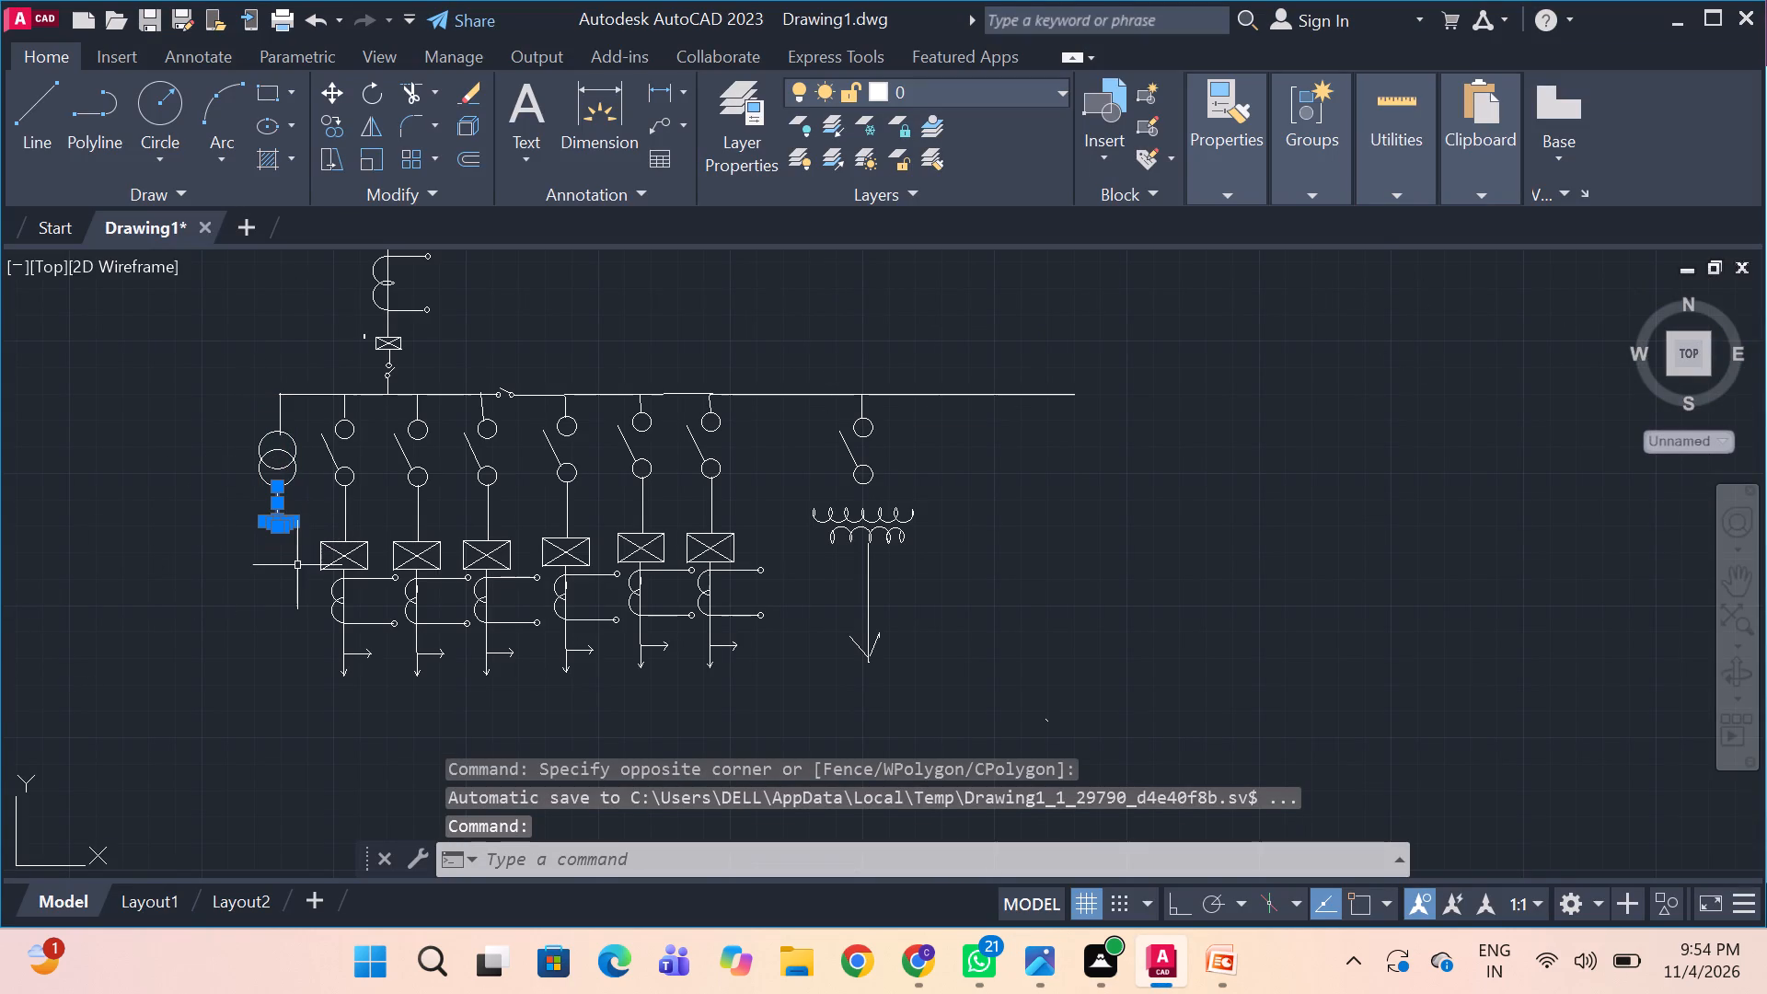
left_click(171, 575)
key("space")
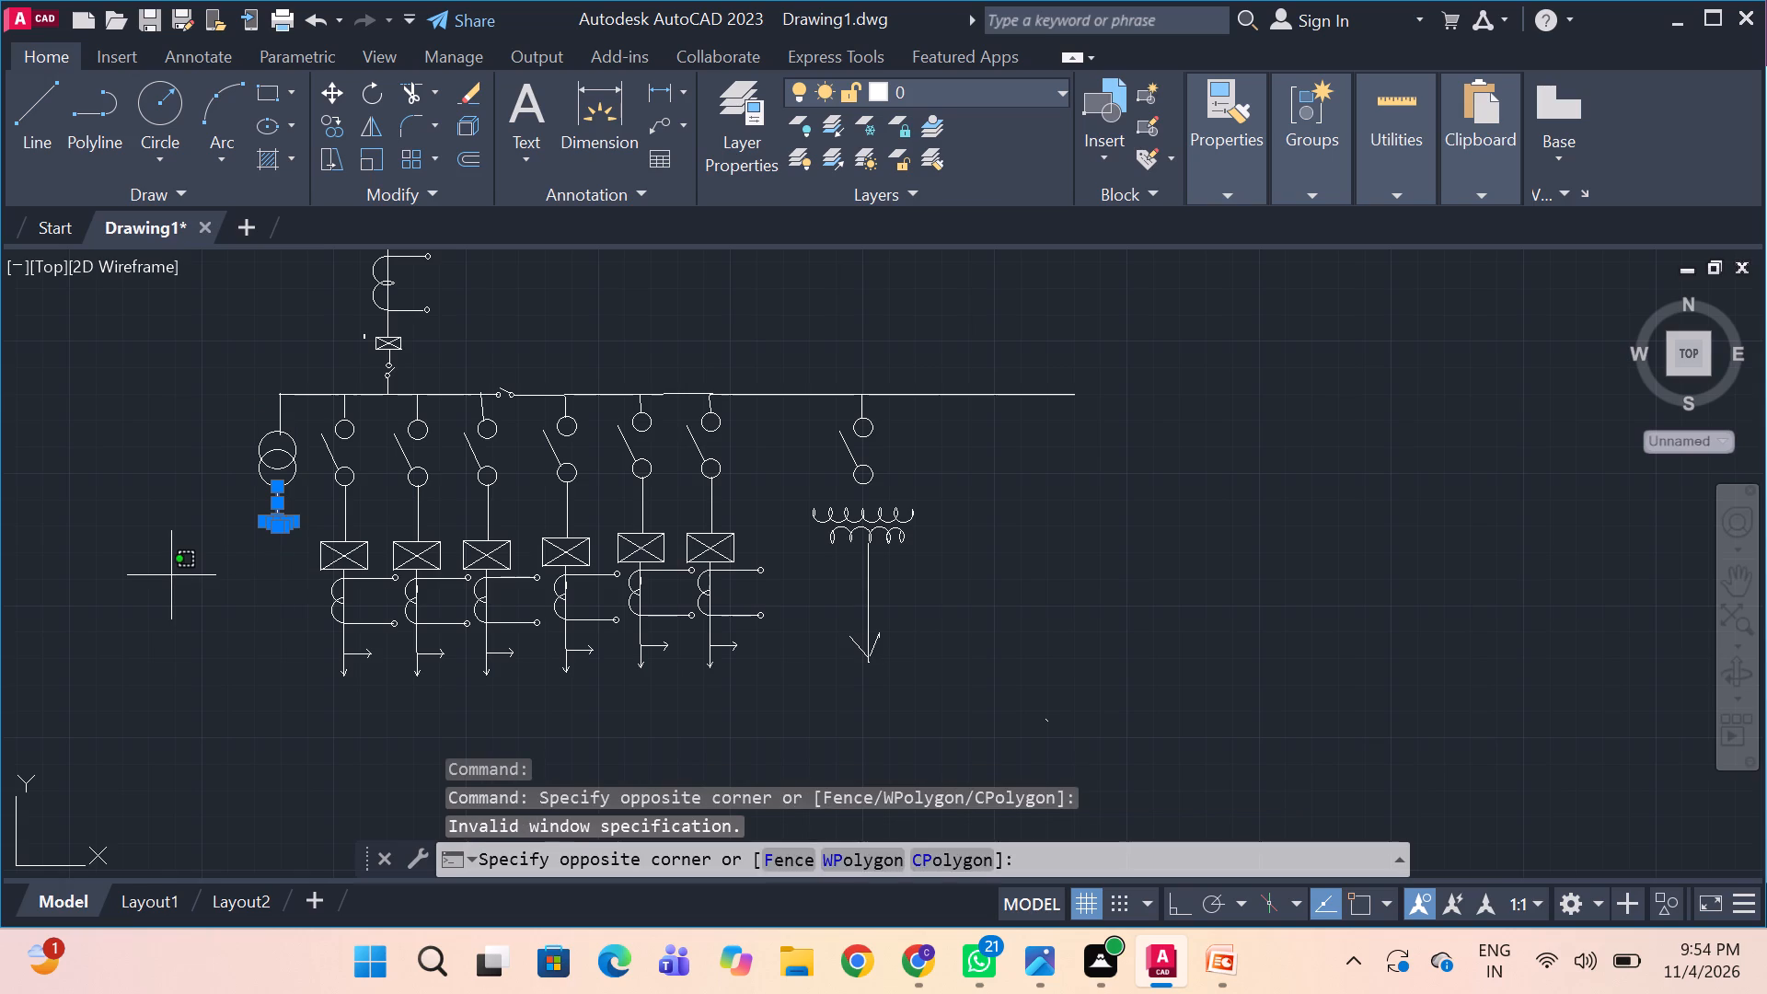
key("space")
left_click(171, 575)
left_click(171, 575)
key("space")
key("space")
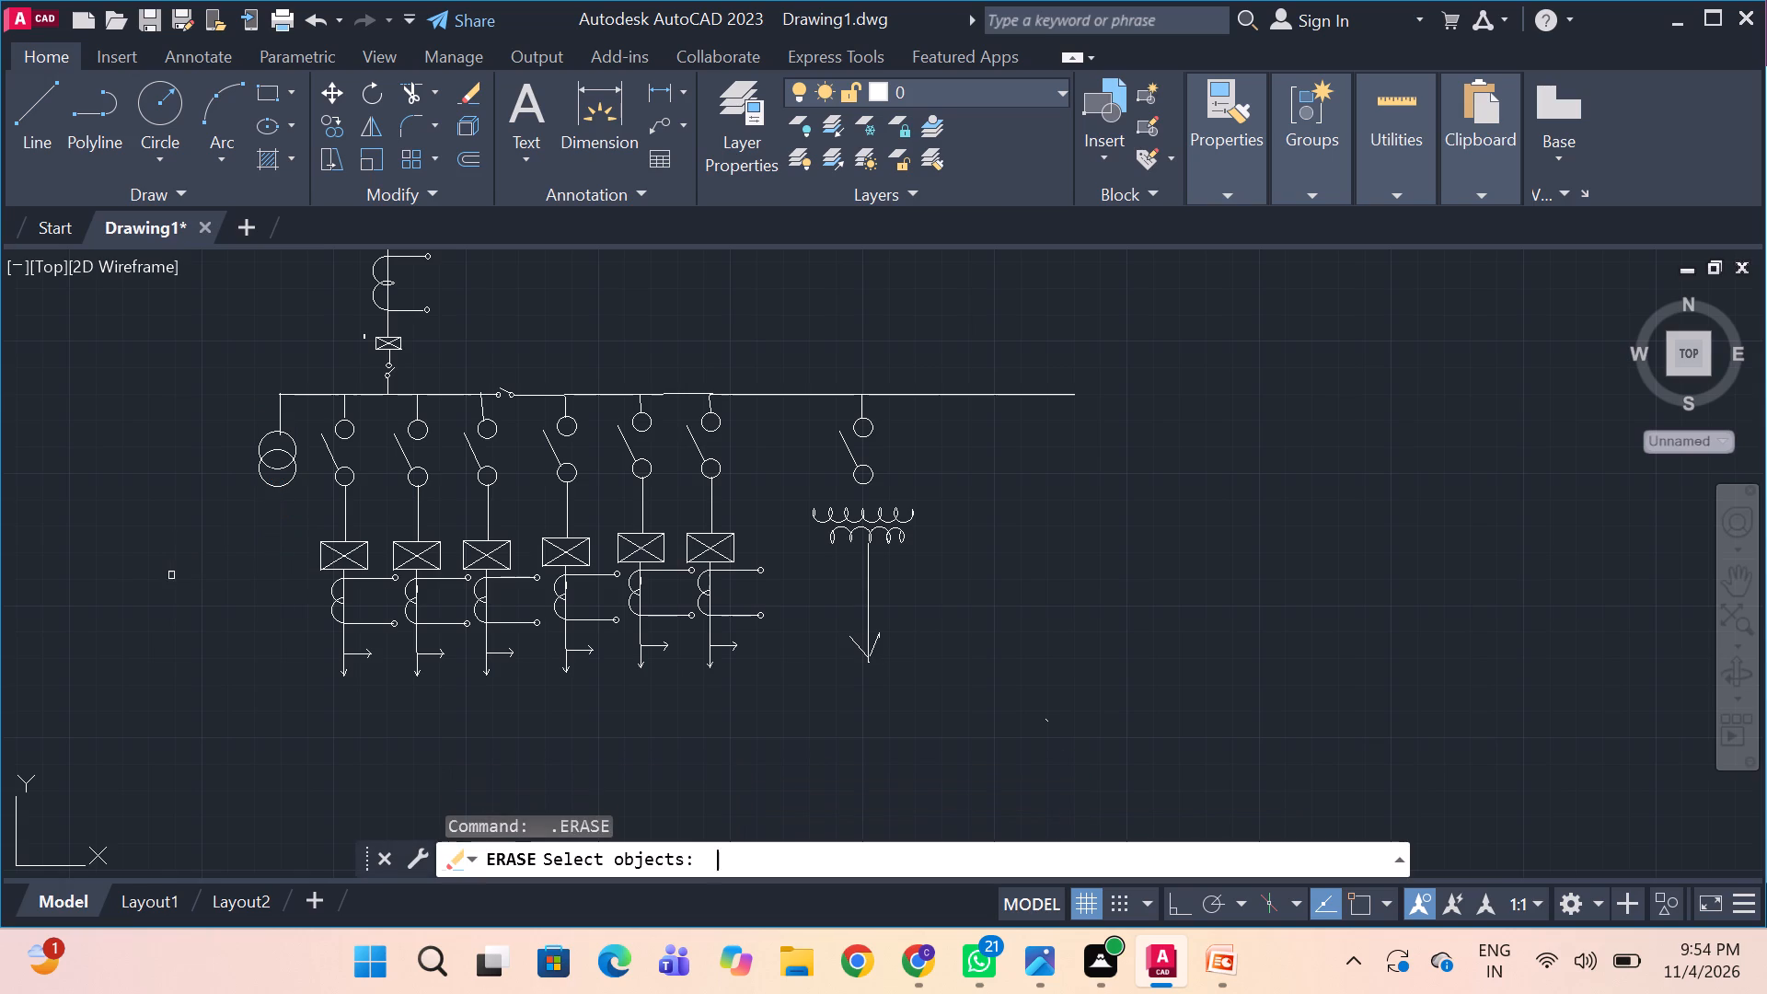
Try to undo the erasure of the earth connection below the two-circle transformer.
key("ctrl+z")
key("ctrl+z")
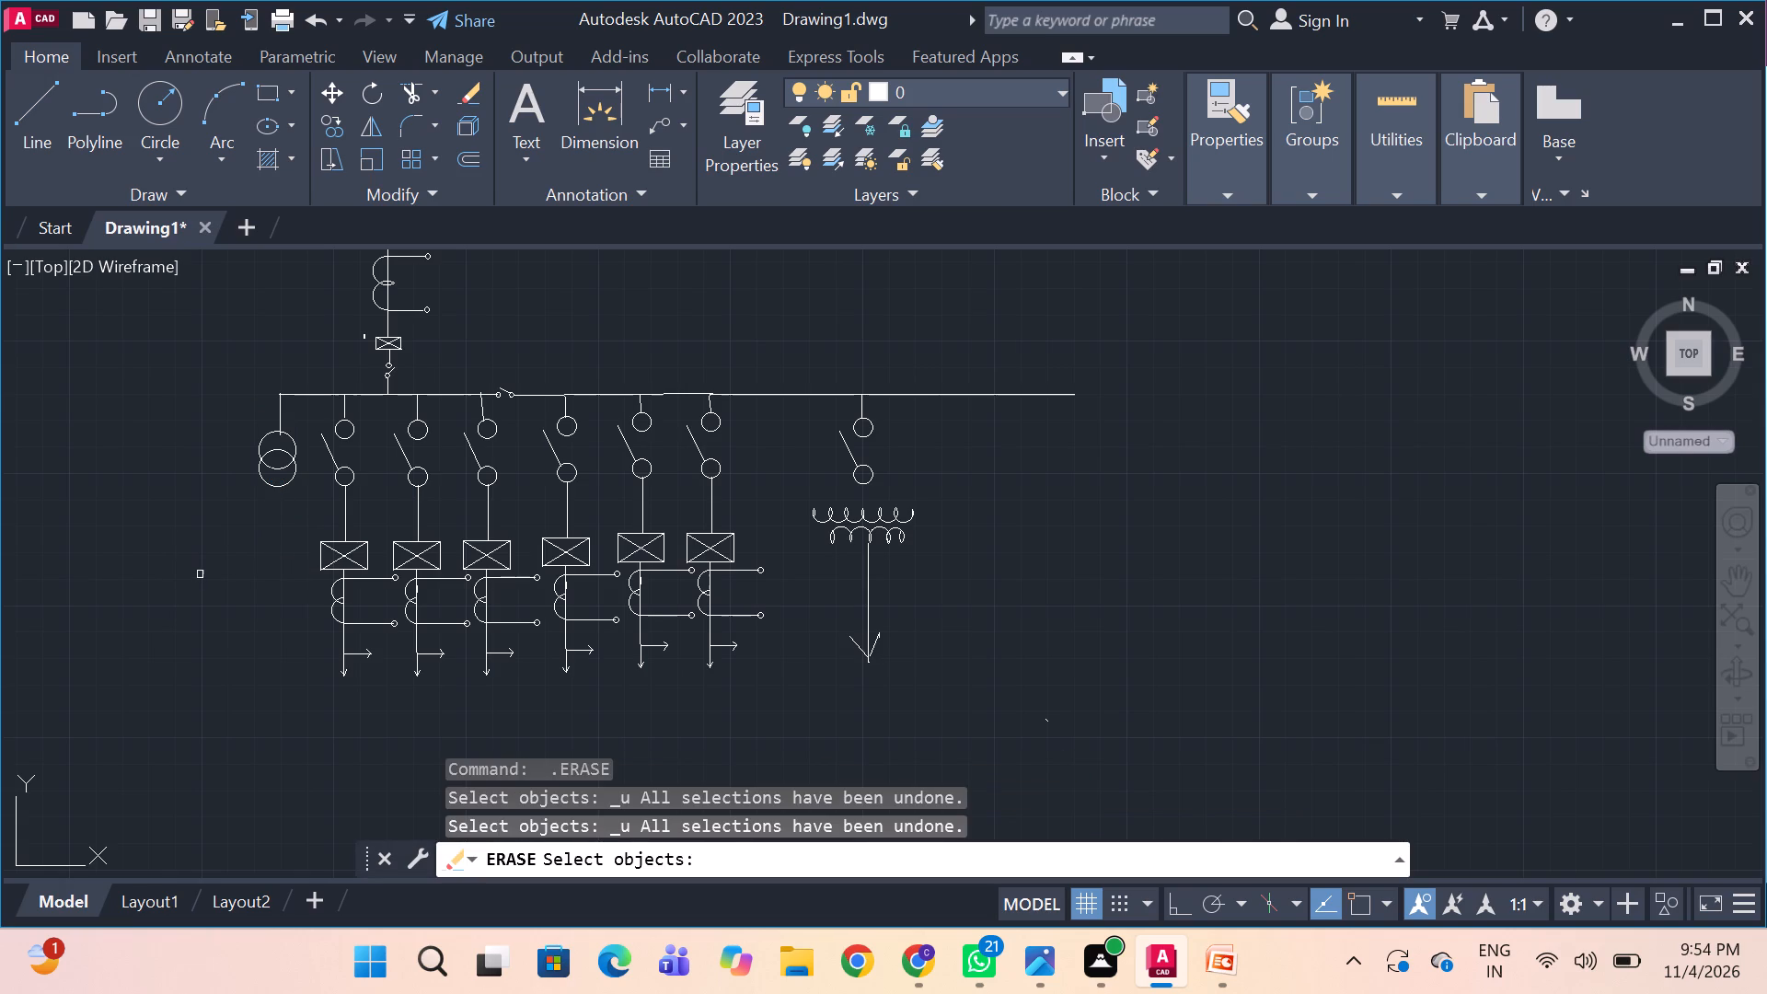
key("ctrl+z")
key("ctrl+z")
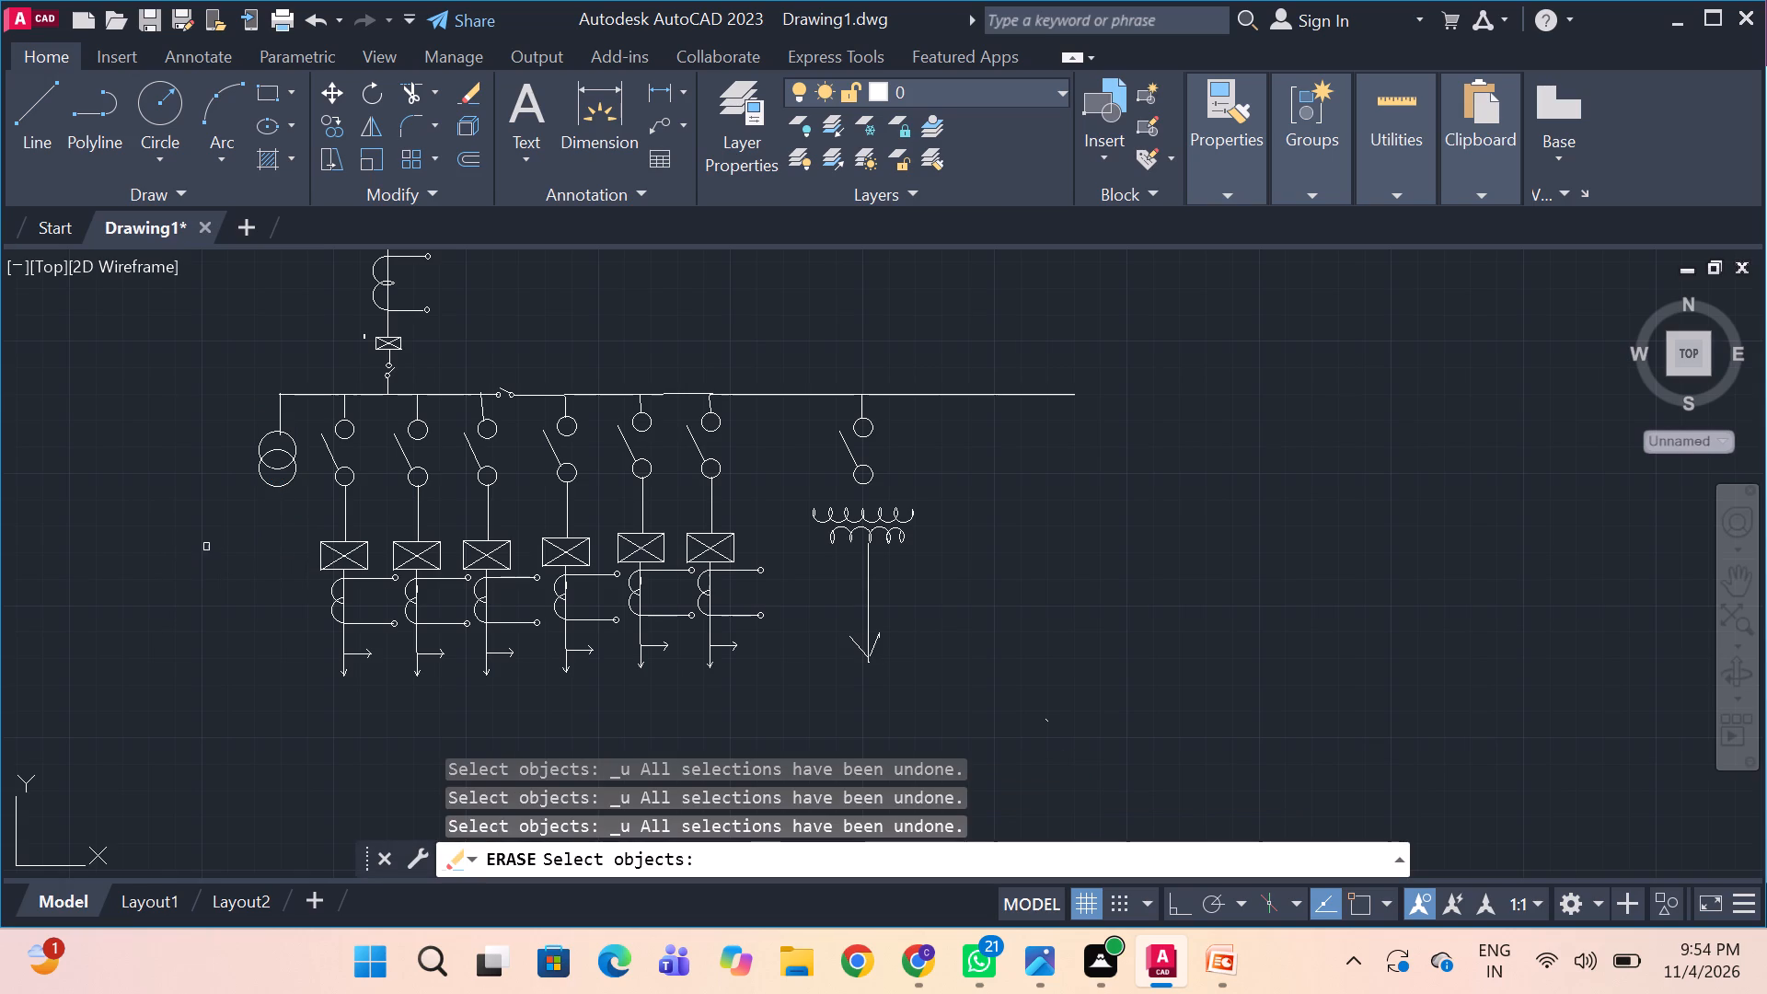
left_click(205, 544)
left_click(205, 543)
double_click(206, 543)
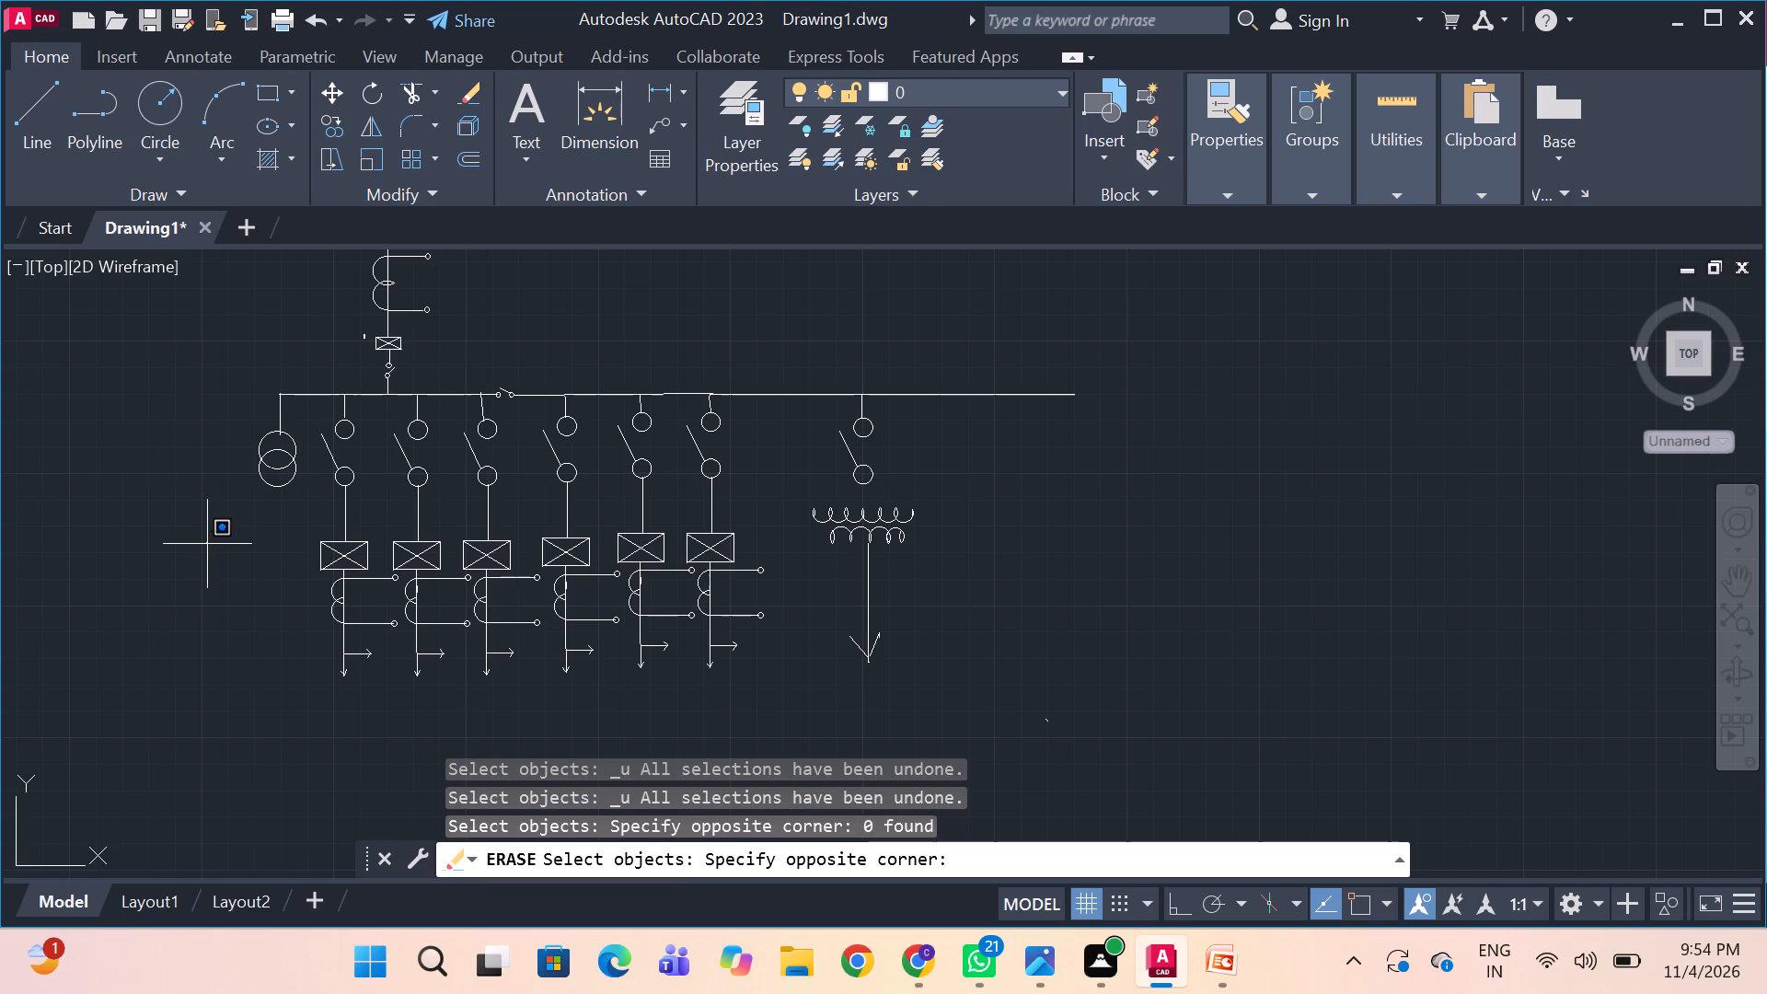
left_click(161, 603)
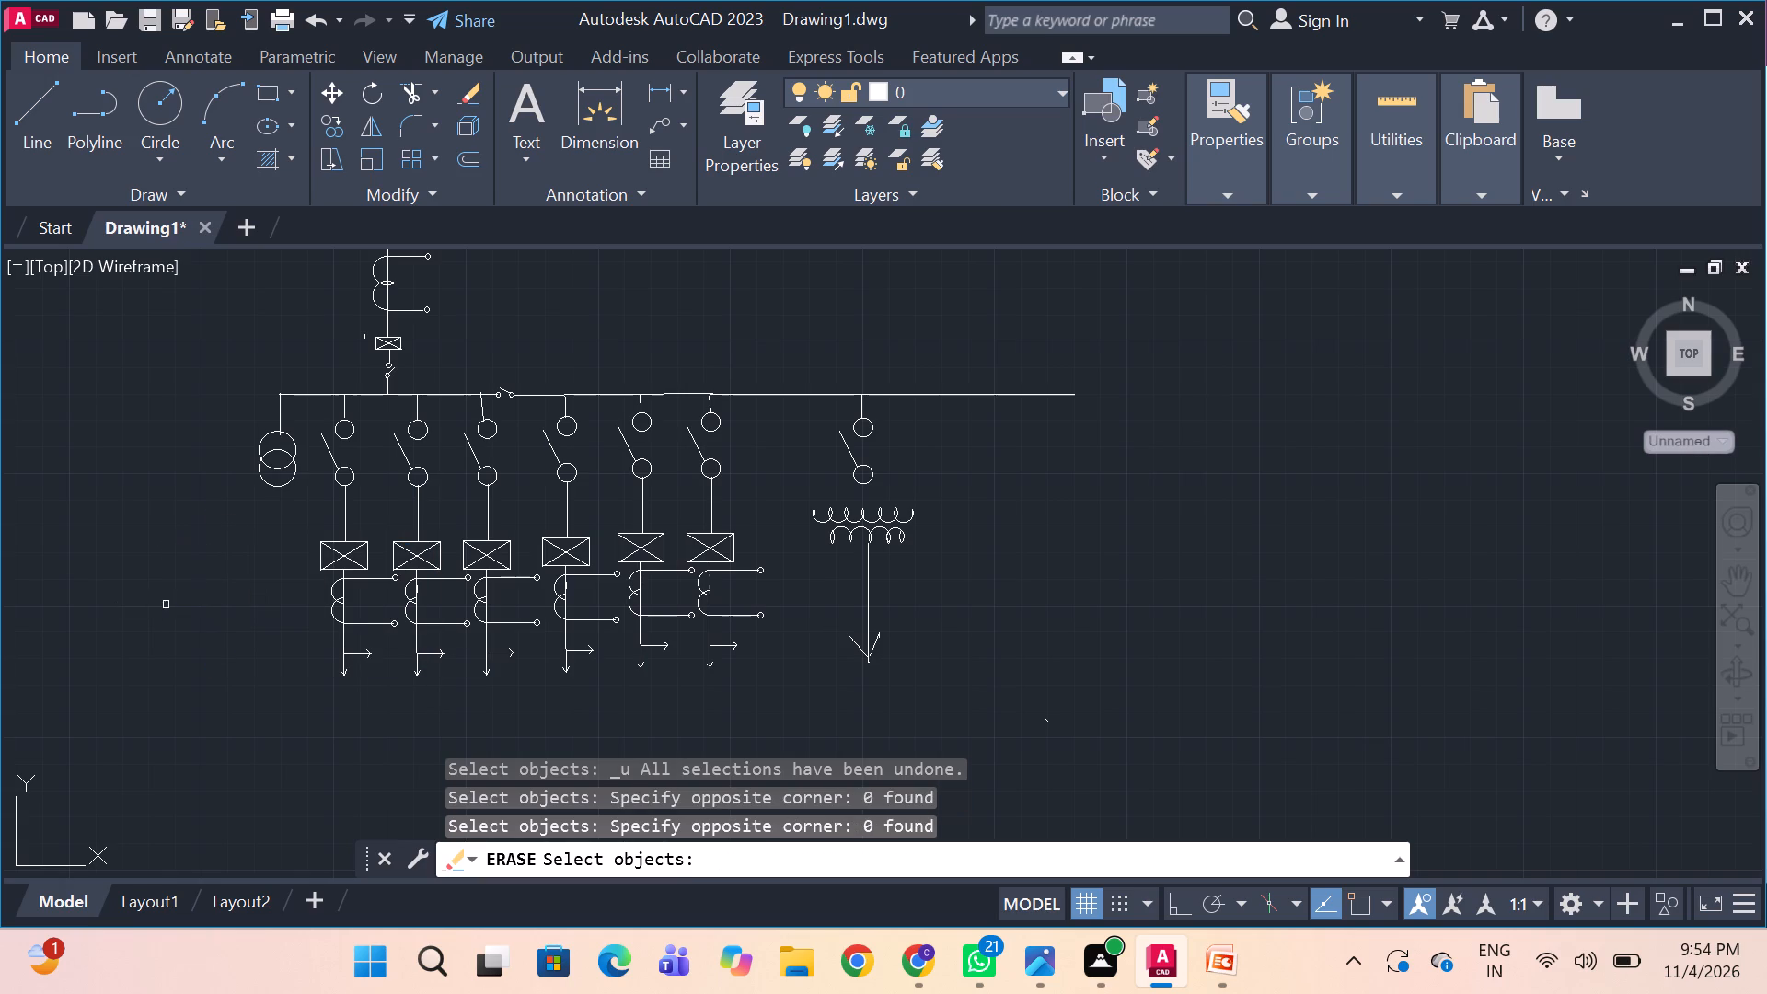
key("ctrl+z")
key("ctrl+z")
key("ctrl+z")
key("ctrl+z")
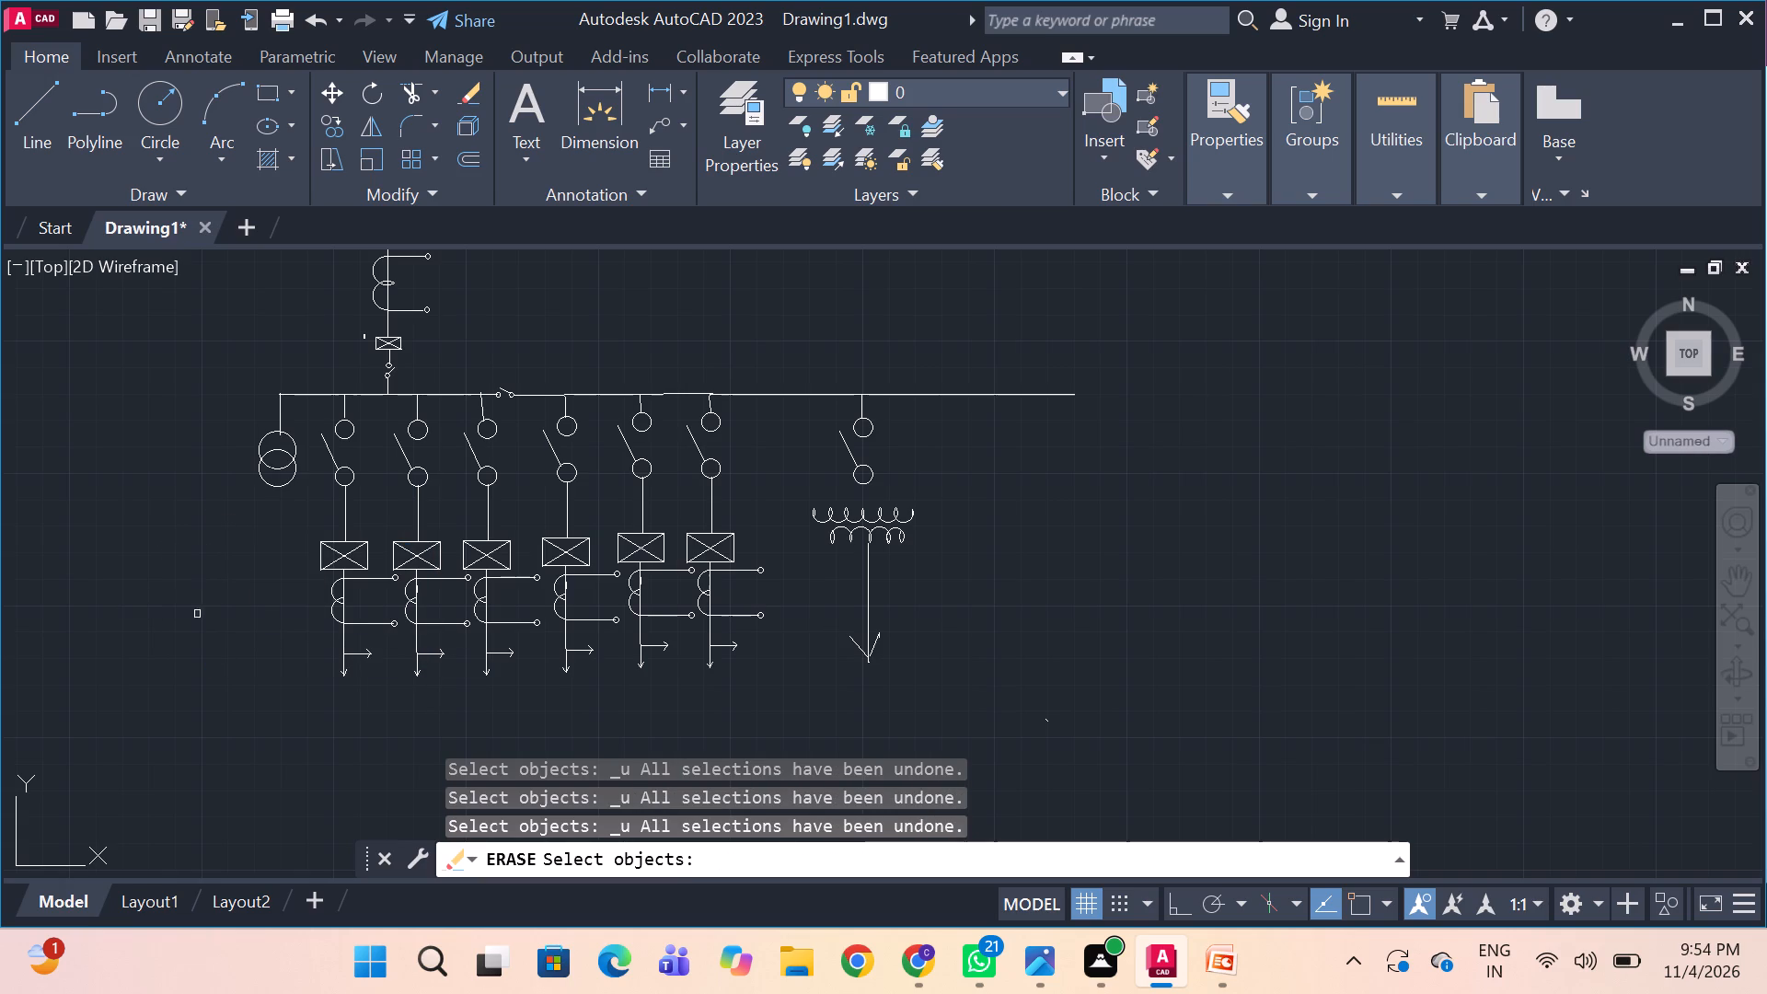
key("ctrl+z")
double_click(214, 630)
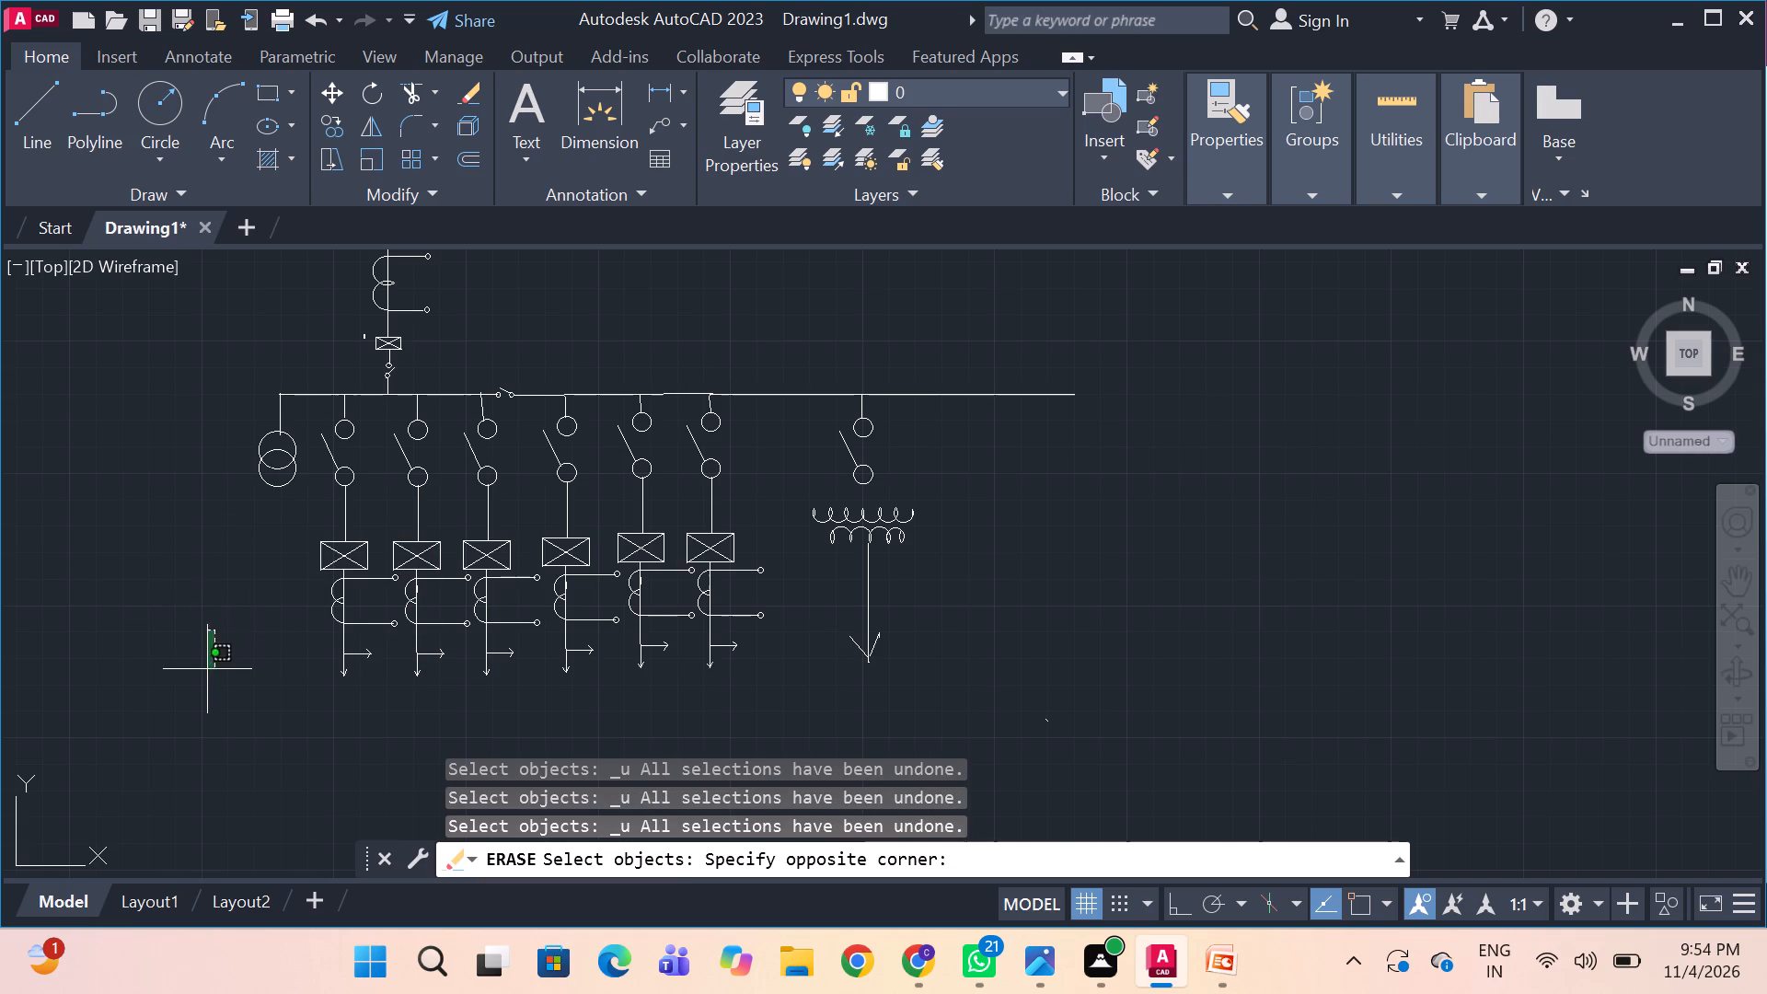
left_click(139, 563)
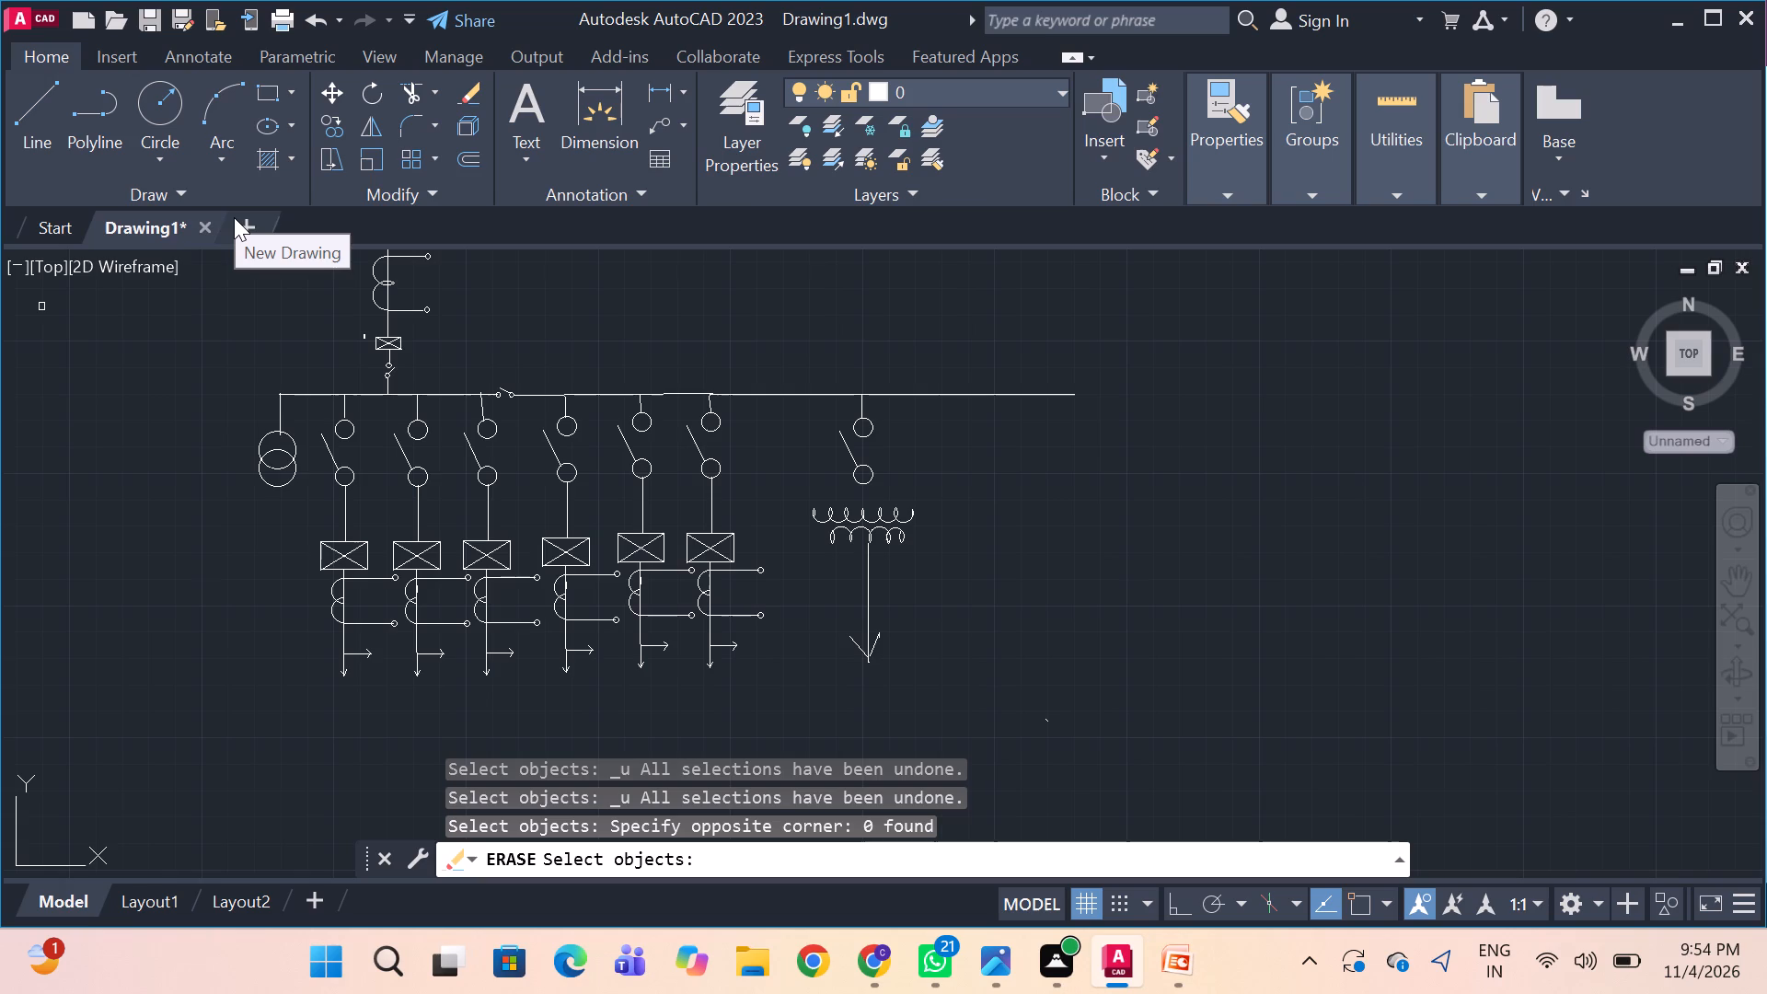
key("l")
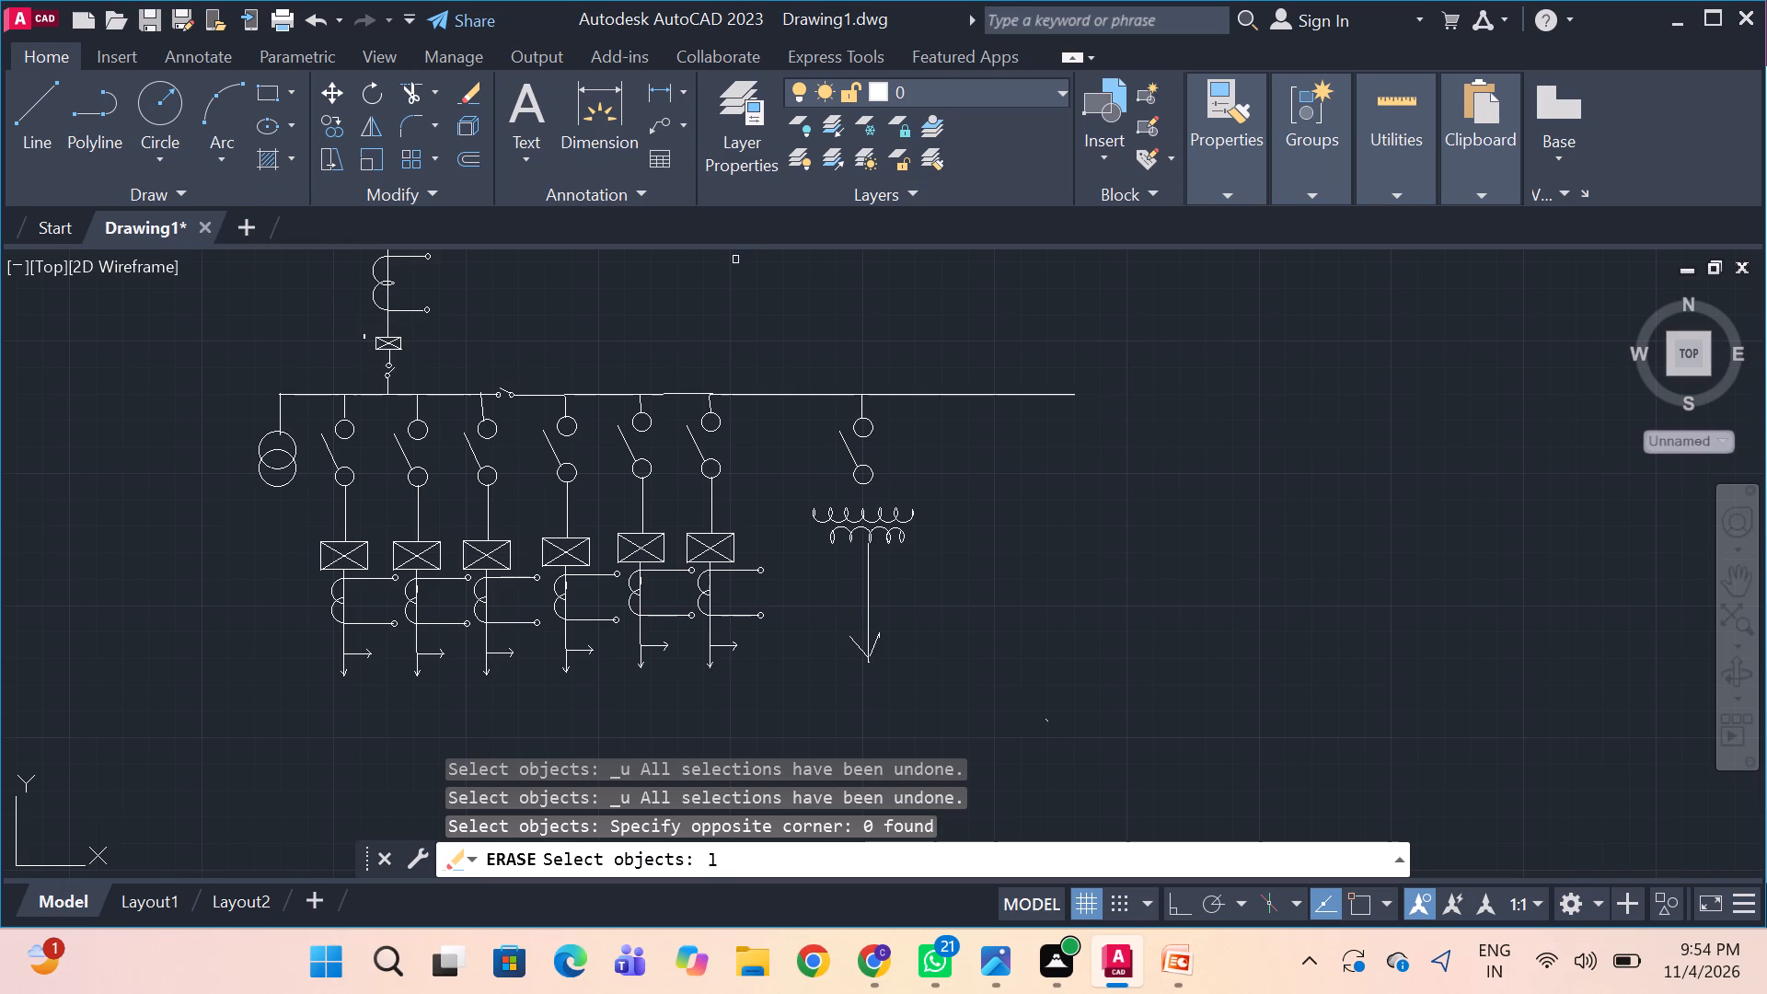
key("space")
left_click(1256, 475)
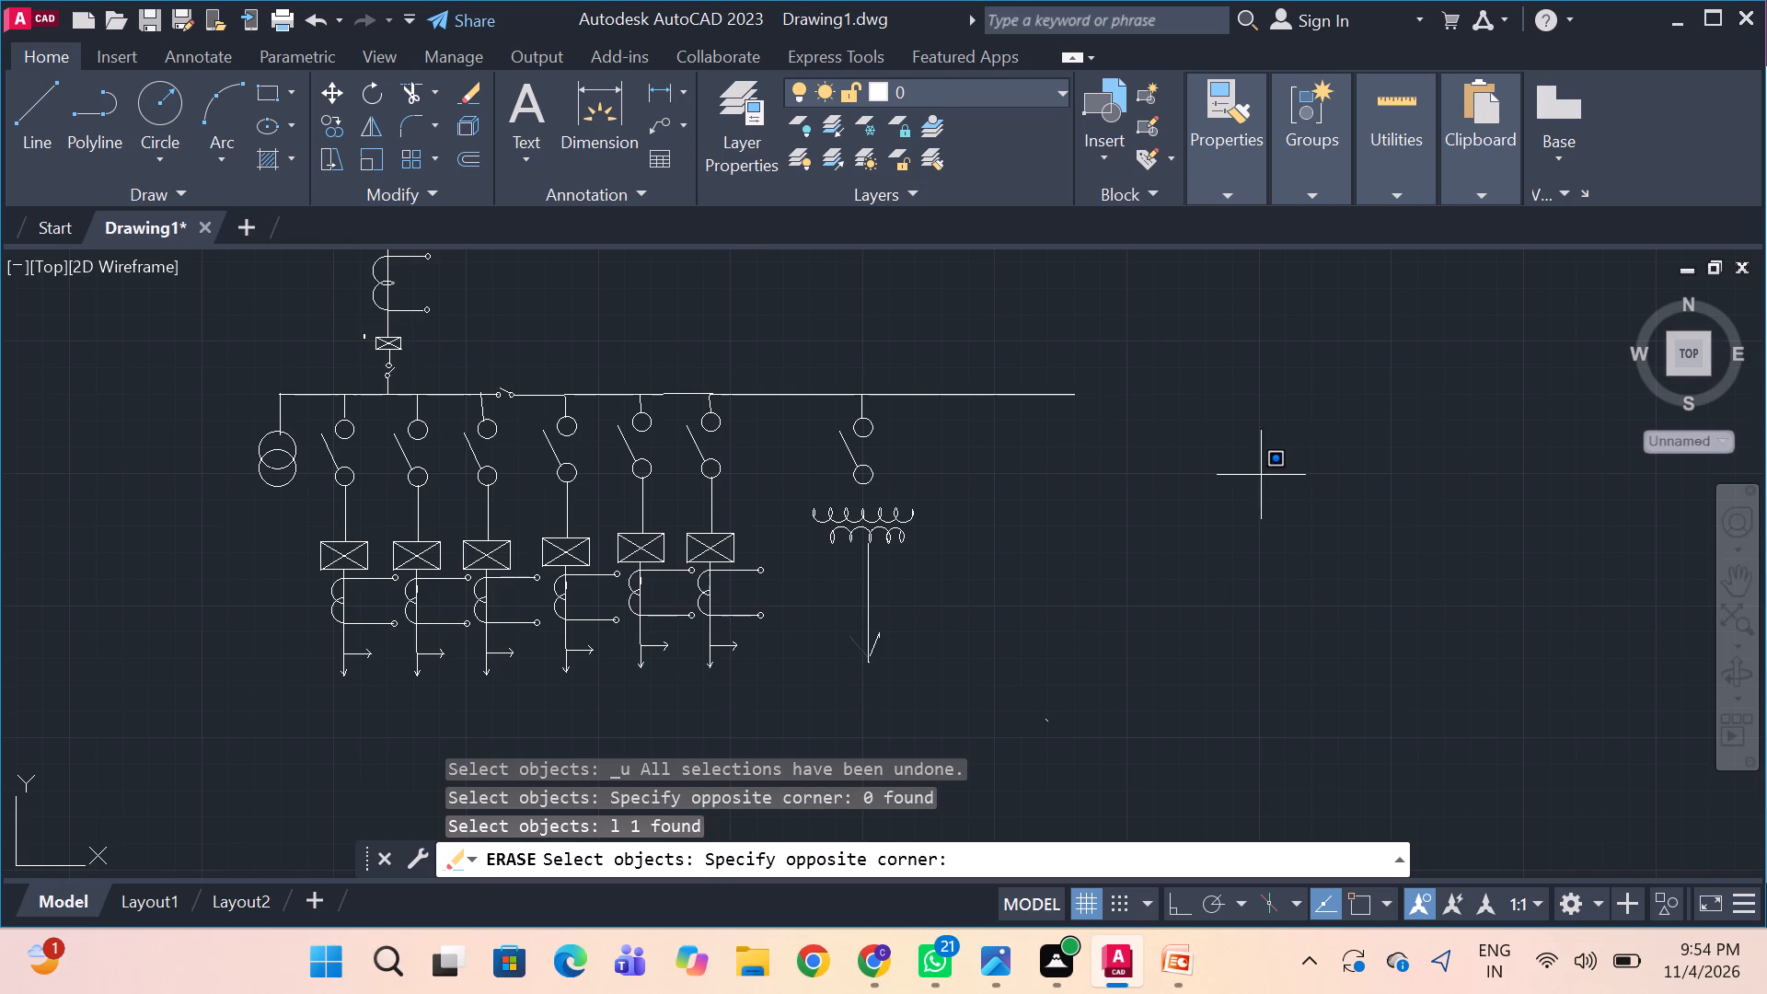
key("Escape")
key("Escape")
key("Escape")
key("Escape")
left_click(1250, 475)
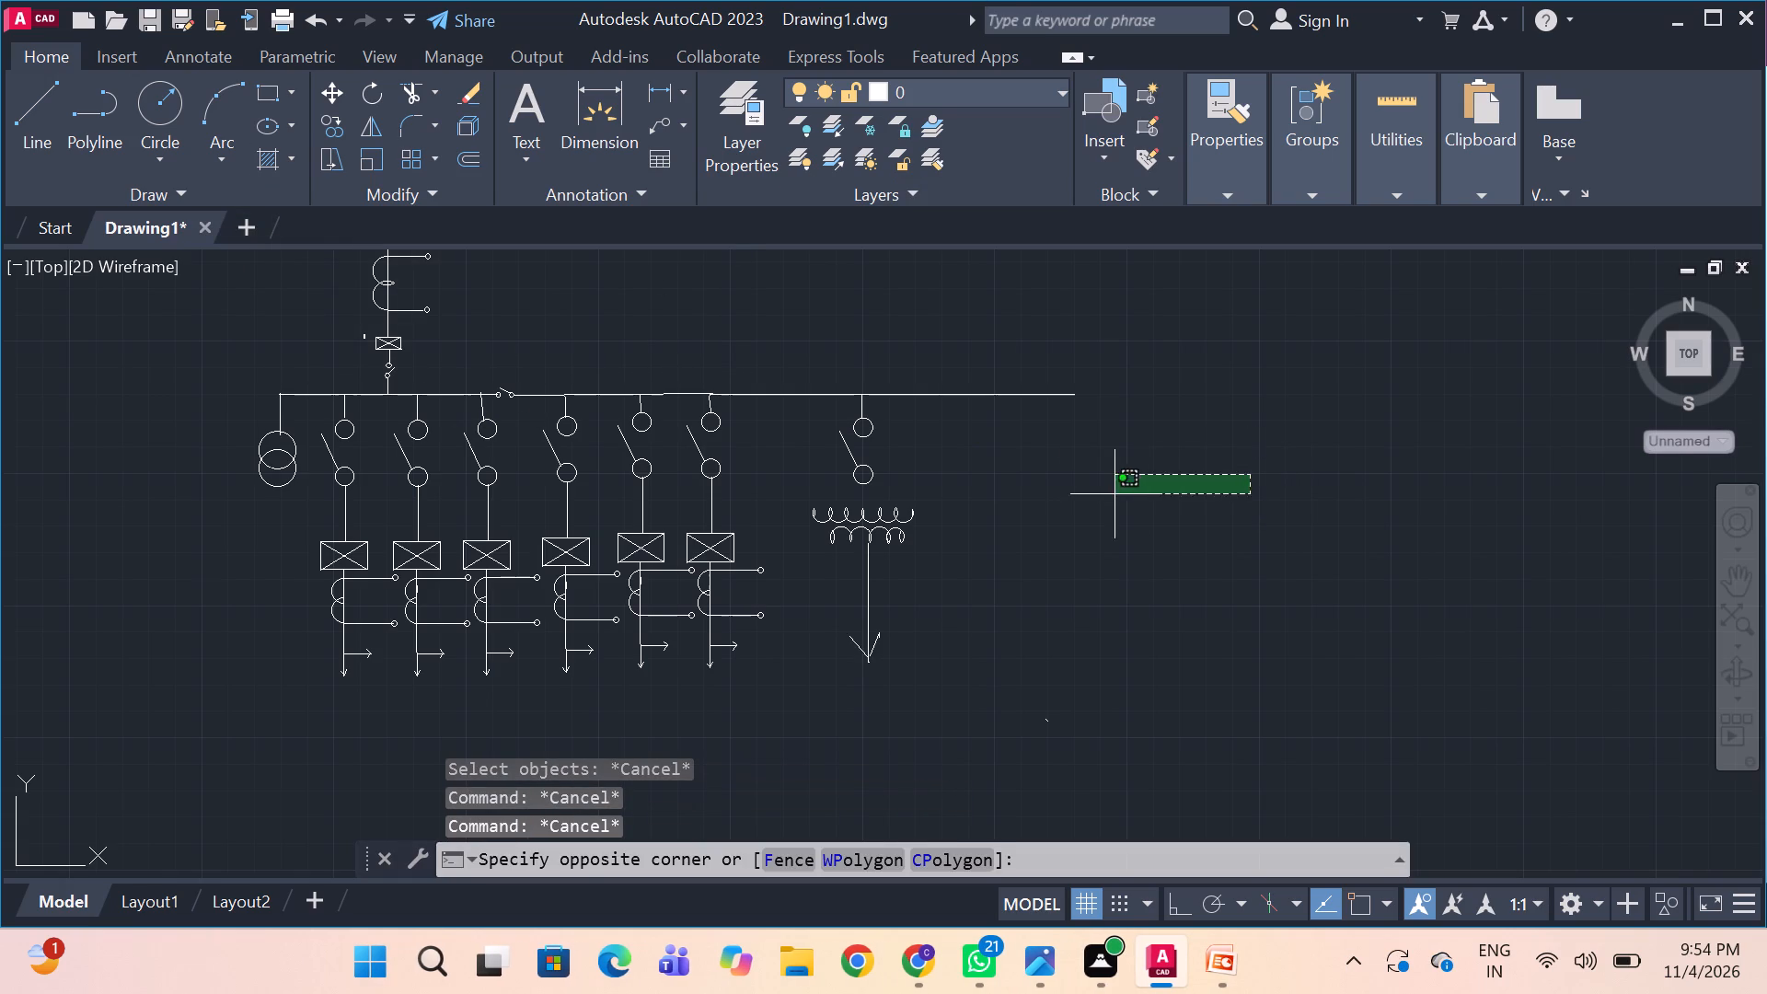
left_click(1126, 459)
Copy the three-line earth symbol from the upper bus's right-hand two-circle transformer and paste it below the 11KV bus's left-end transformer.
middle_click_drag(1119, 446, 1171, 800)
scroll(1171, 769, "down", 1)
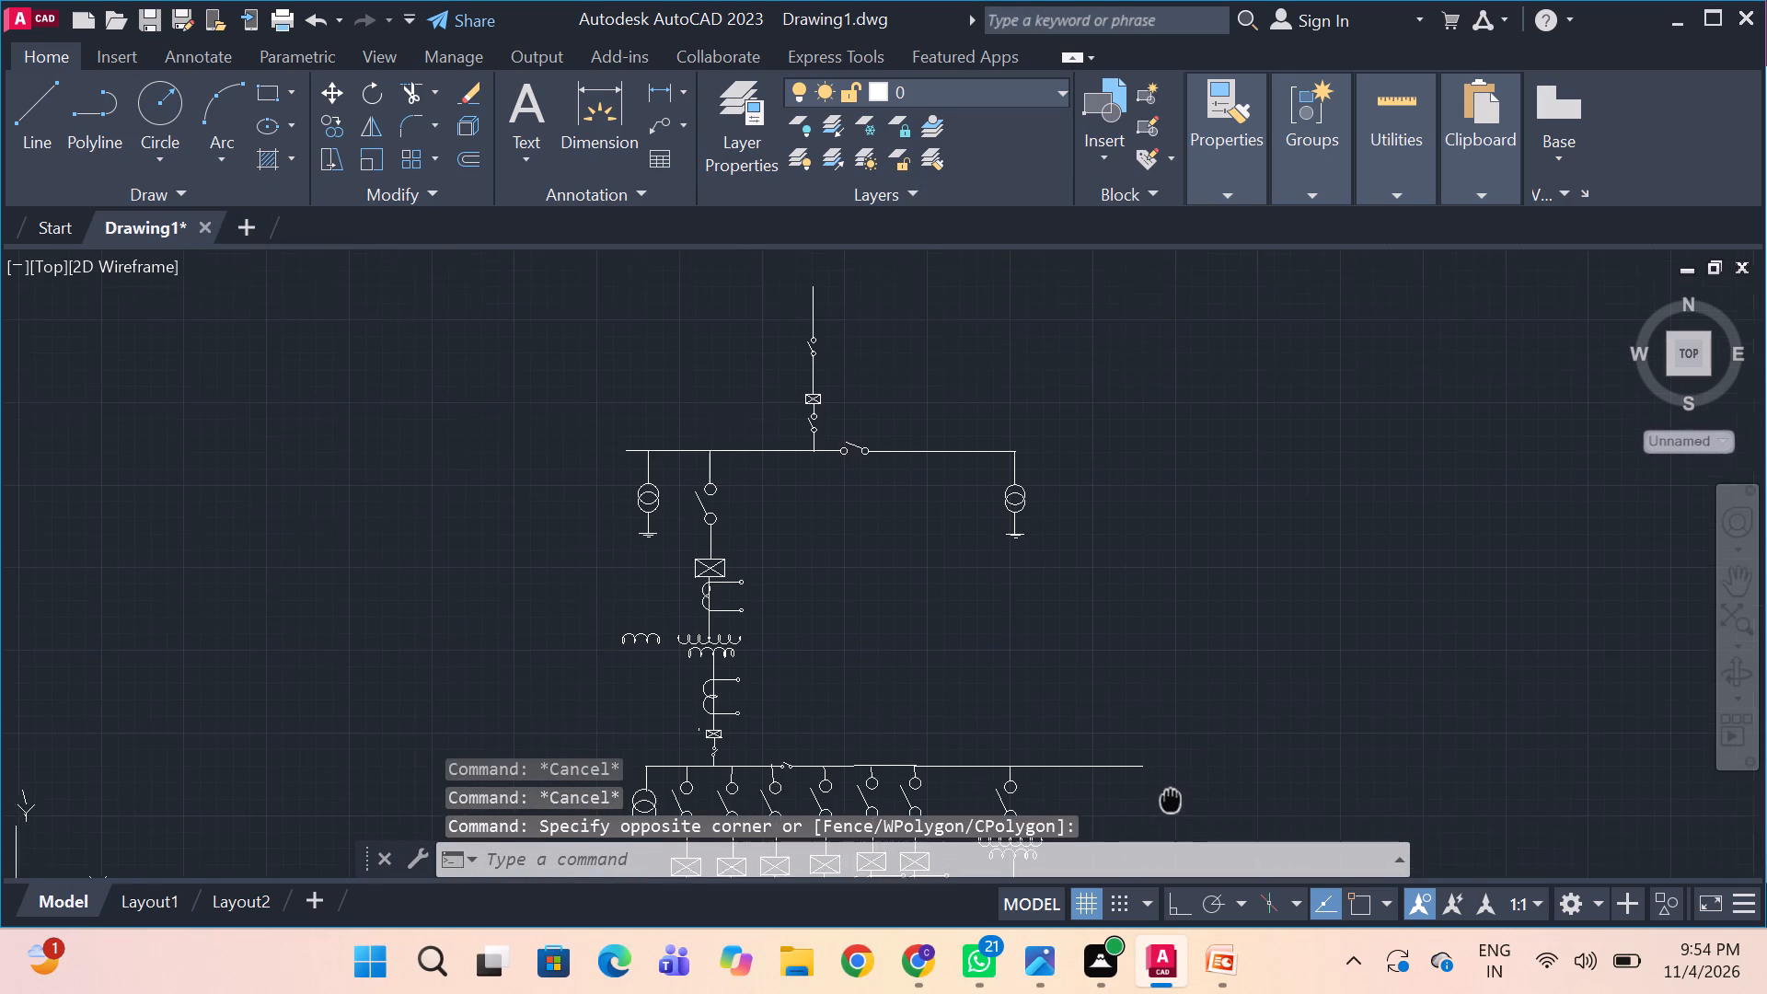
middle_click_drag(1171, 800, 1170, 801)
scroll(1162, 644, "up", 1)
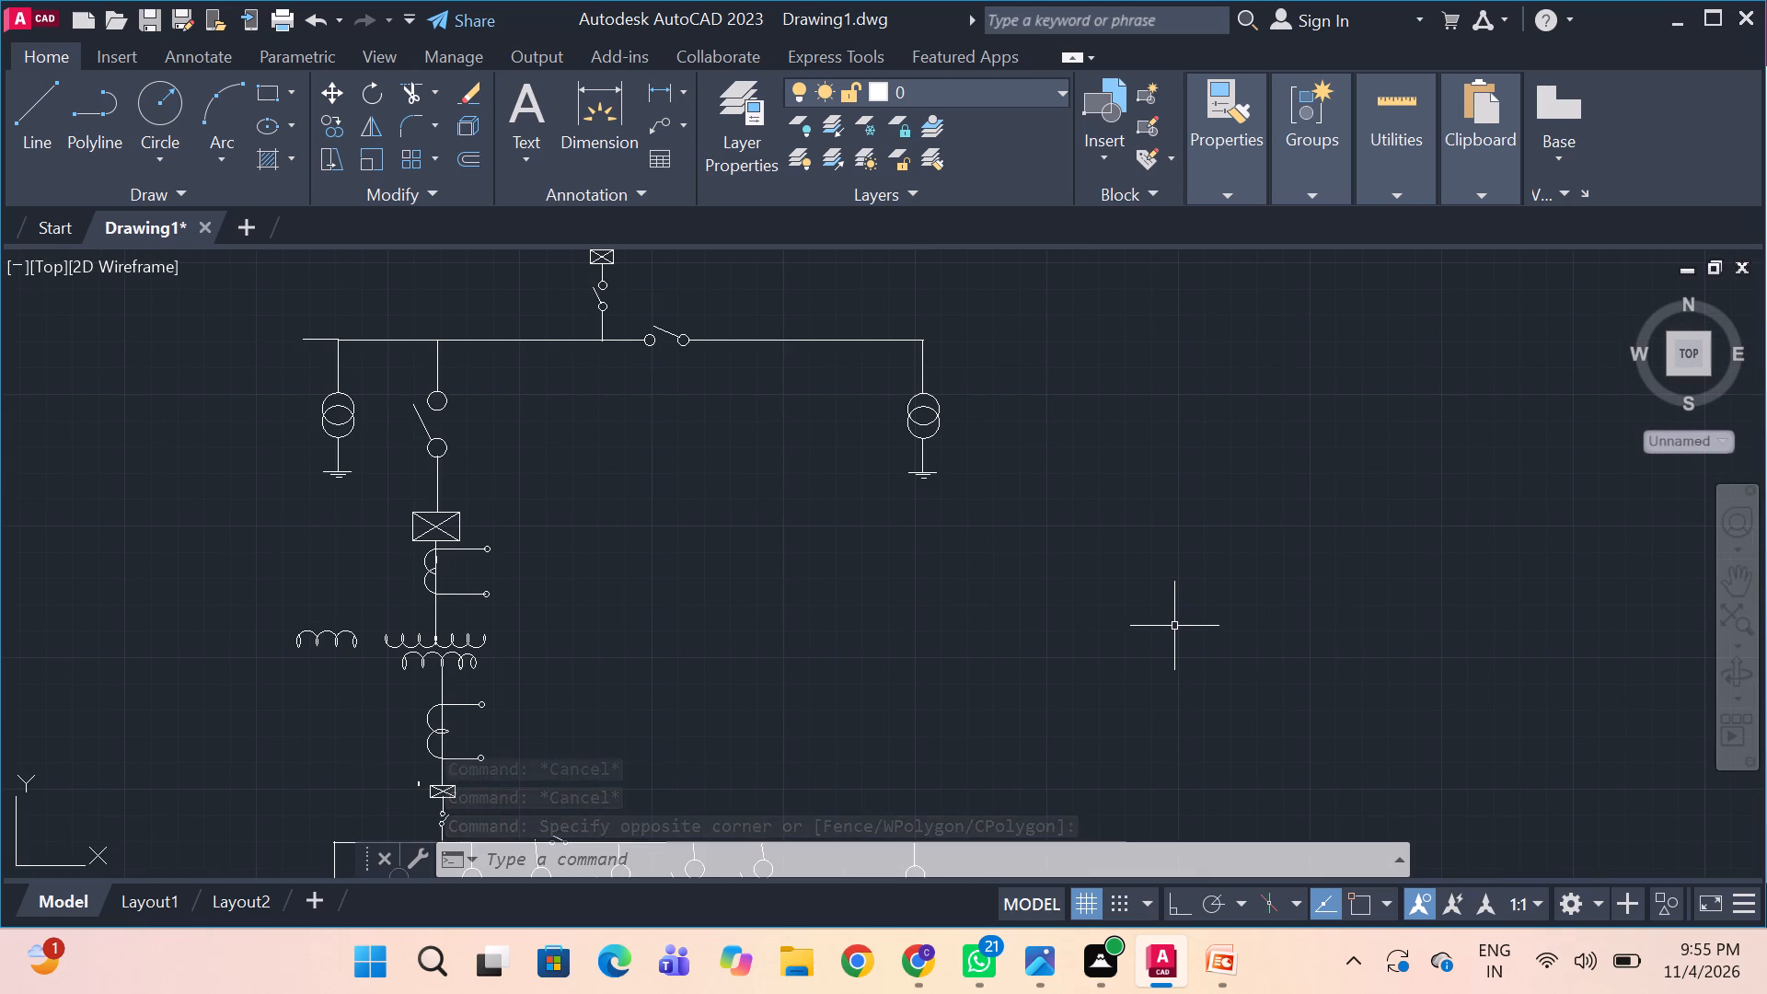
left_click(902, 459)
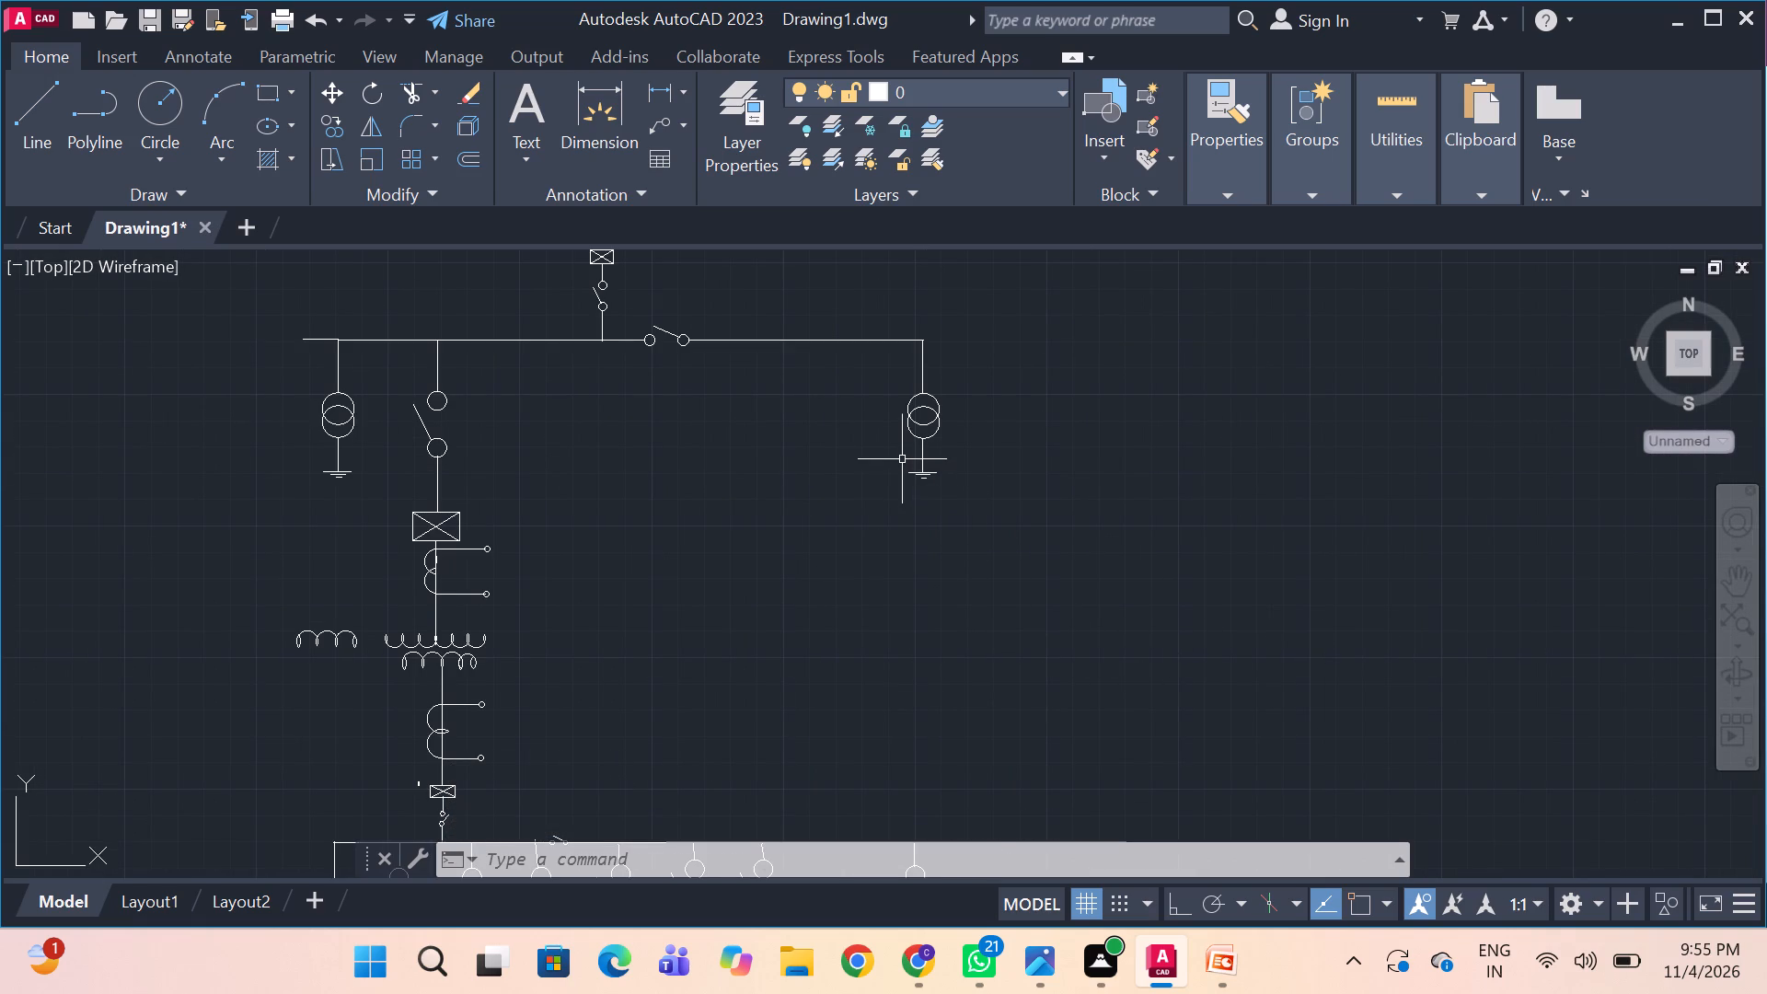
left_click(946, 491)
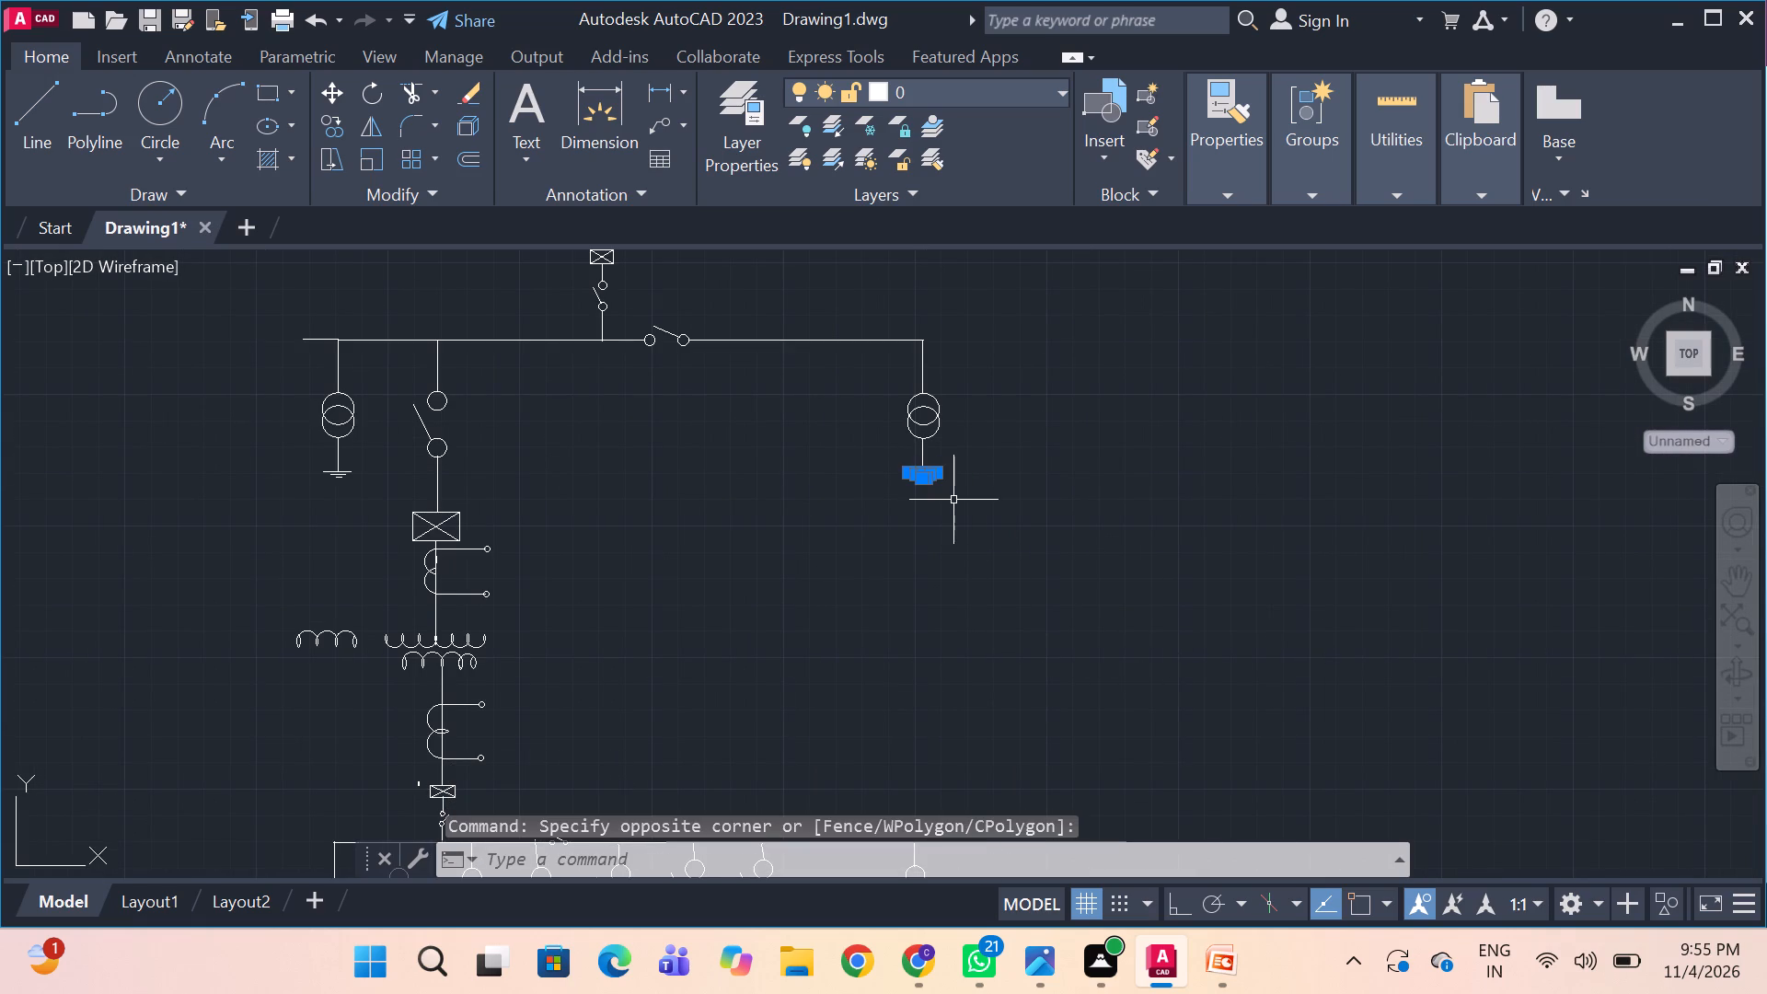
key("ctrl+c")
middle_click_drag(834, 592, 1145, 277)
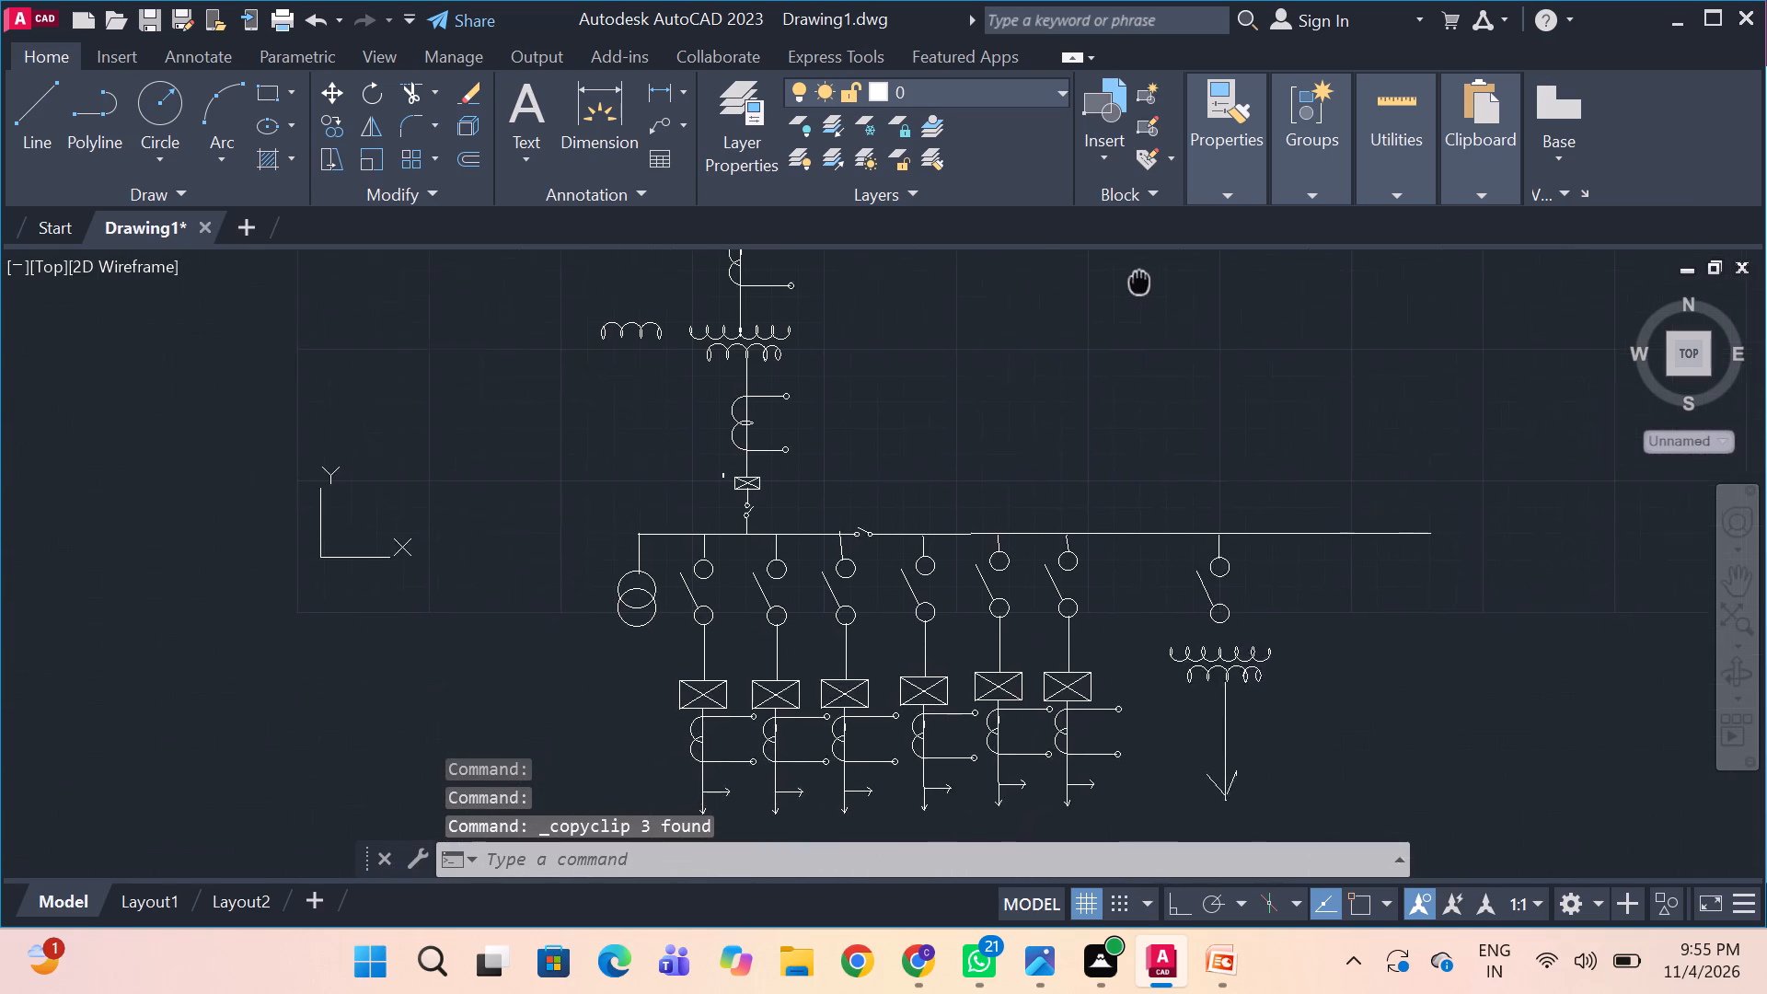
middle_click_drag(1145, 277, 1158, 255)
left_click(560, 675)
key("ctrl+v")
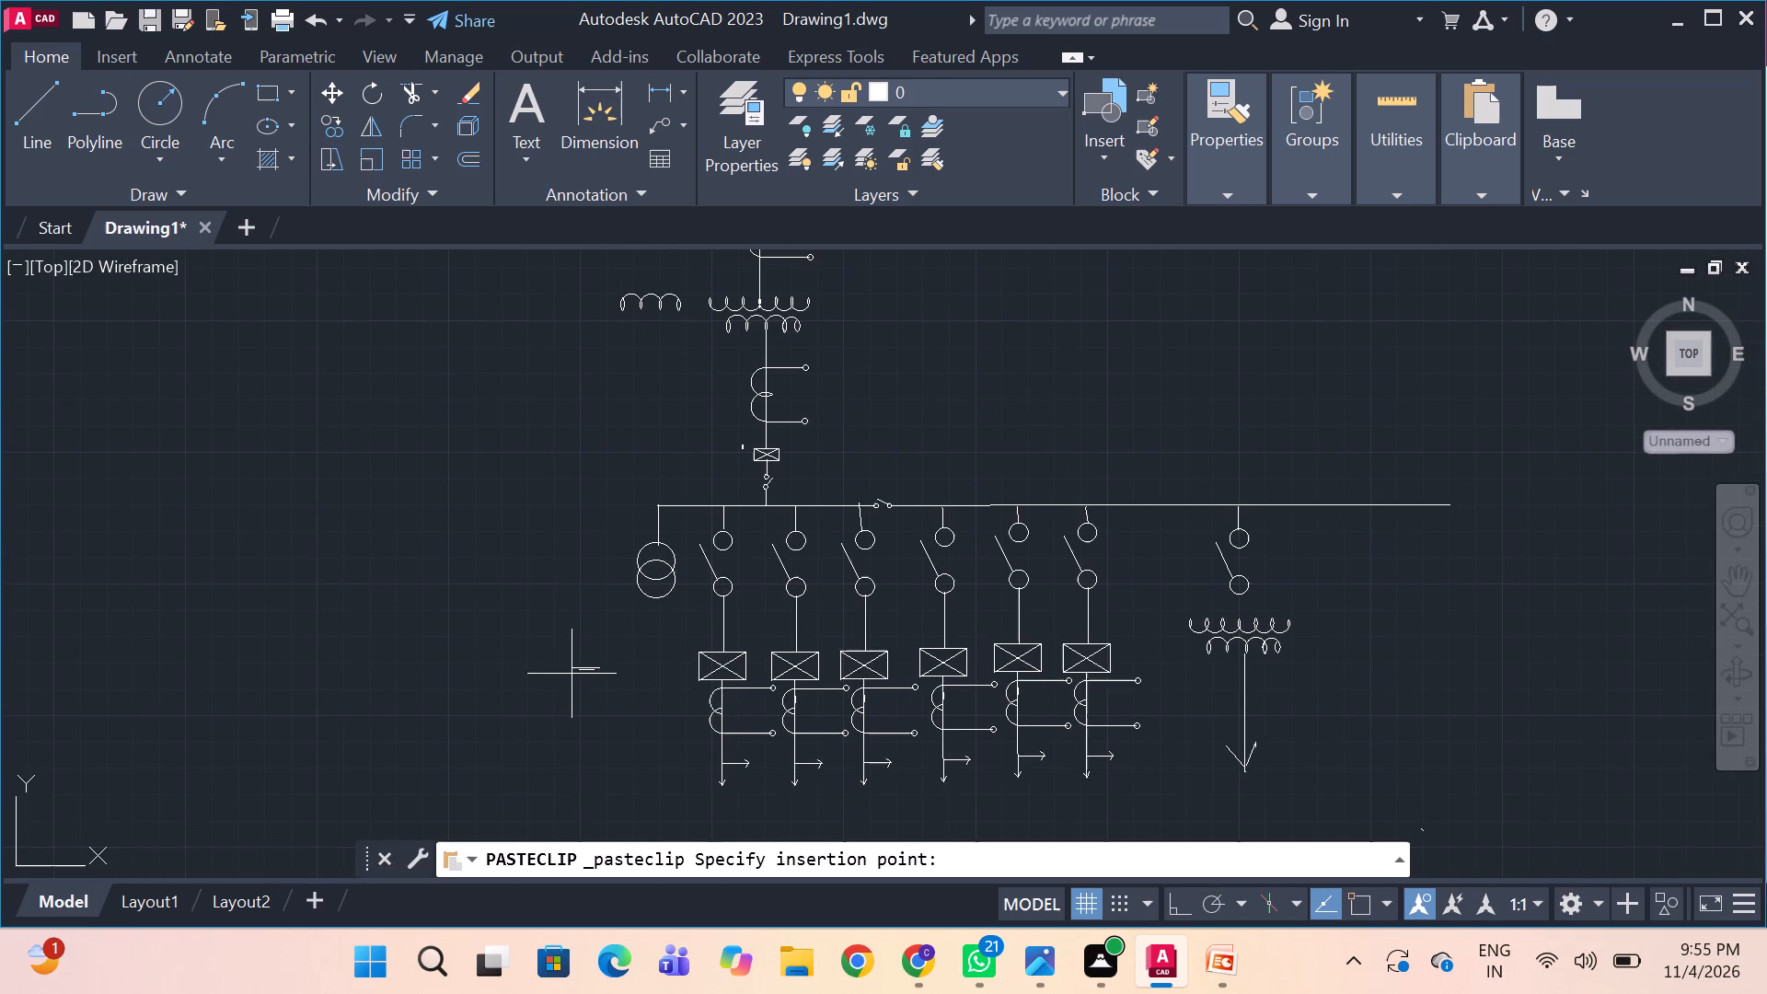
left_click(643, 630)
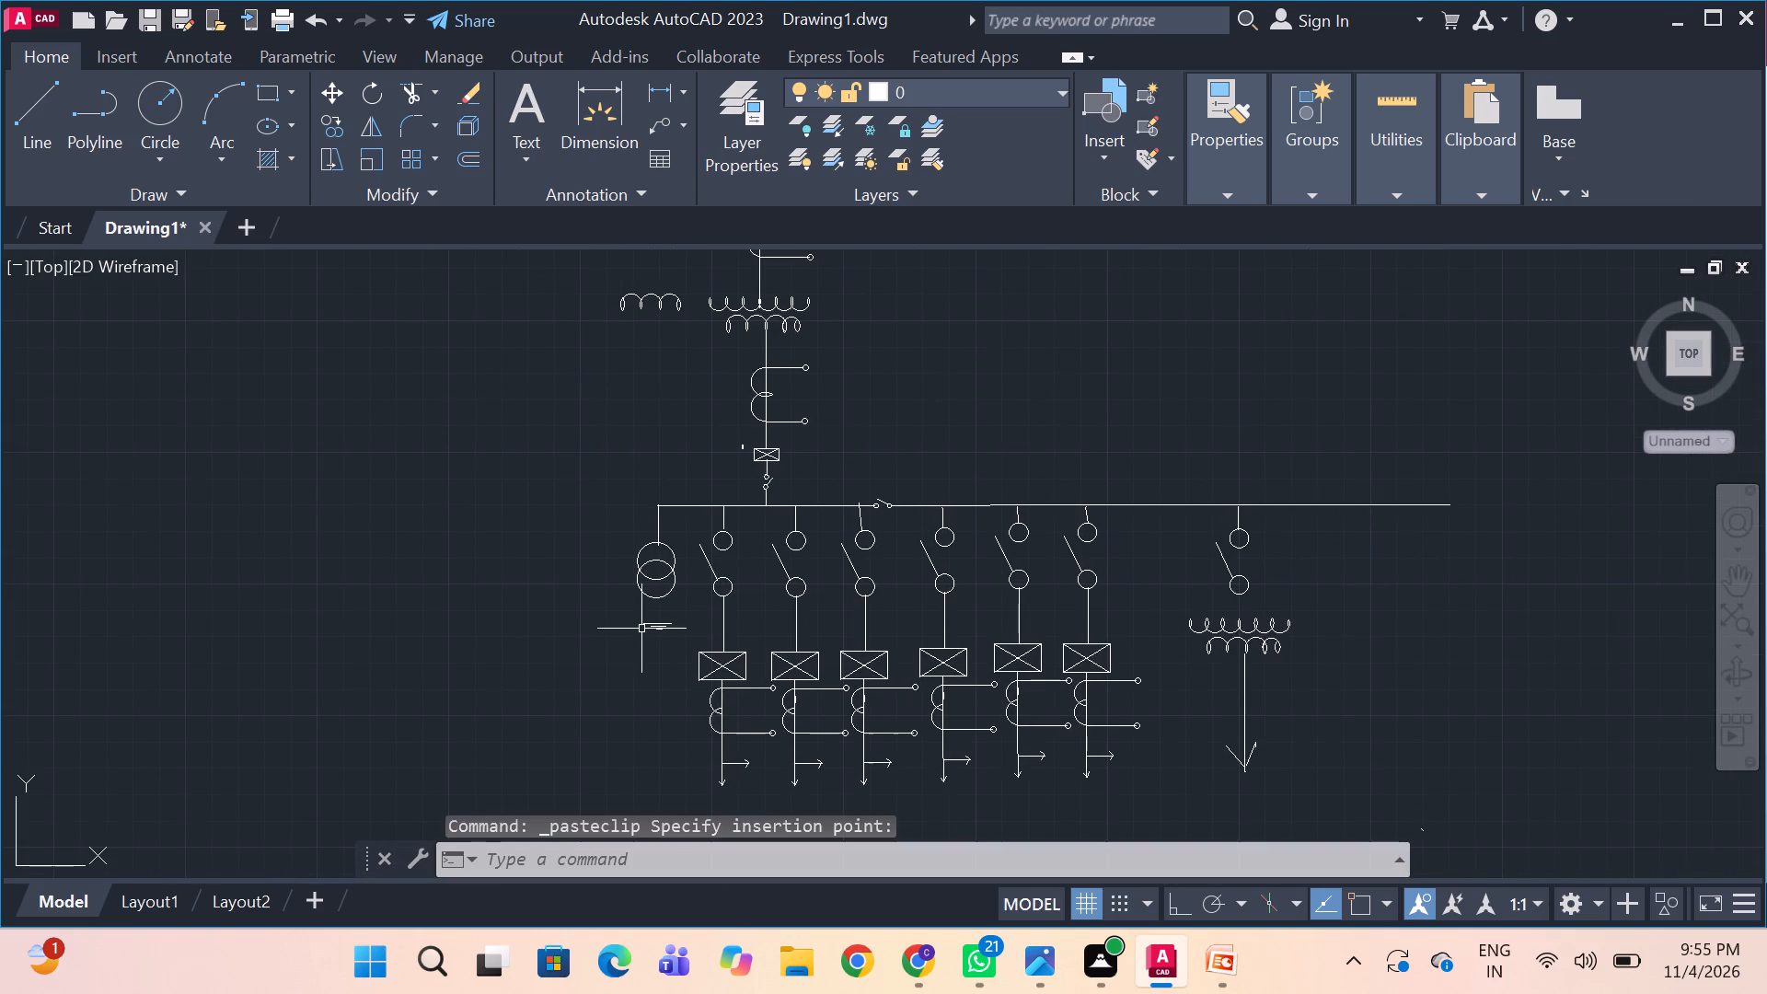
Draw a short line from the bottom of the two-circle transformer's lower circle down to the pasted earth symbol.
scroll(648, 648, "up", 2)
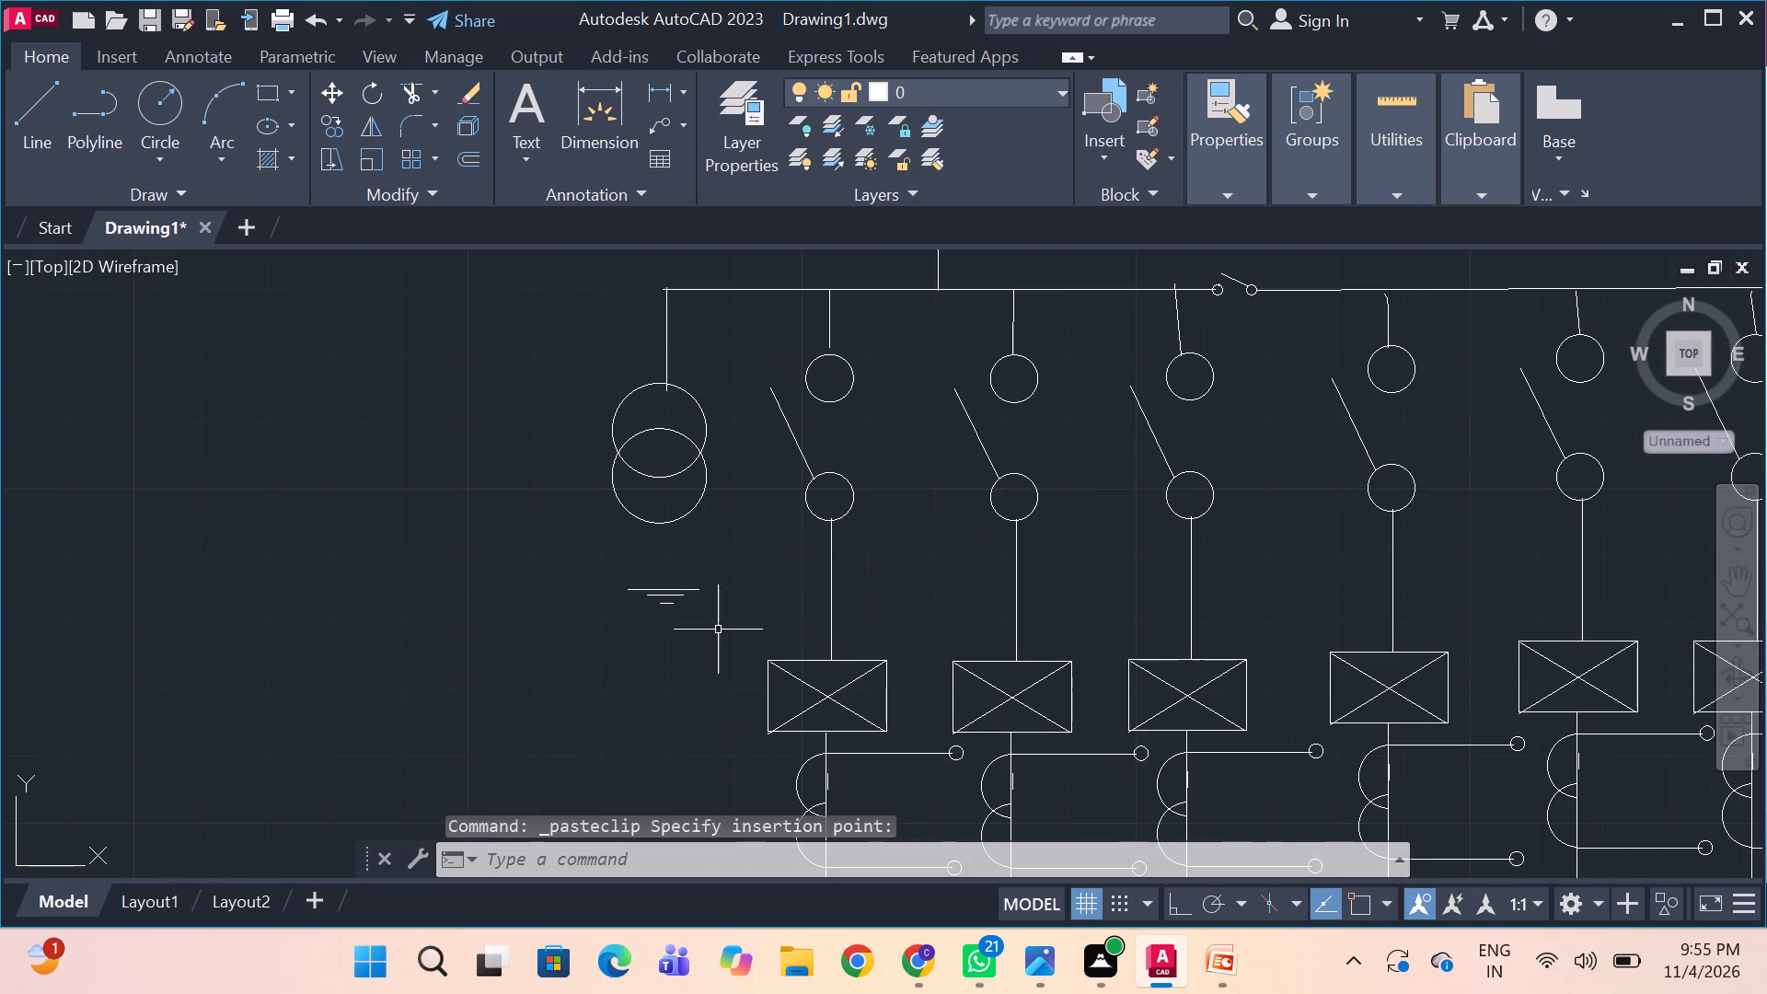
left_click(640, 752)
key("l")
key("space")
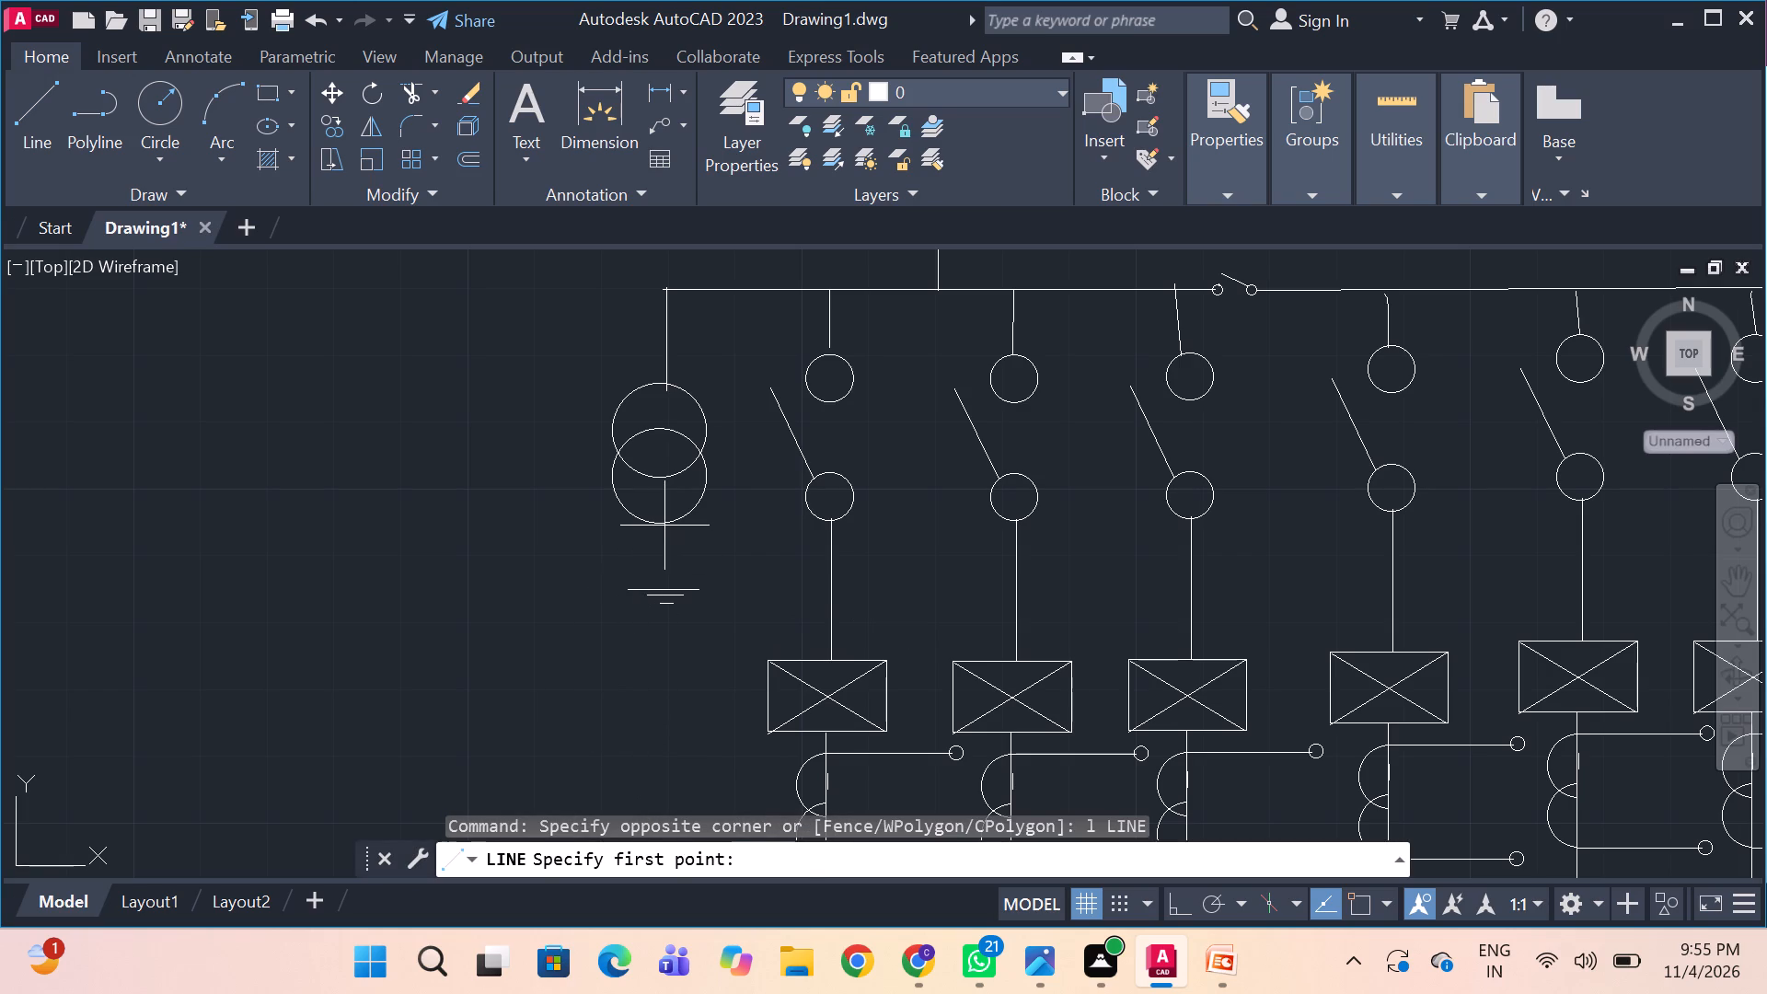
left_click_drag(664, 526, 671, 597)
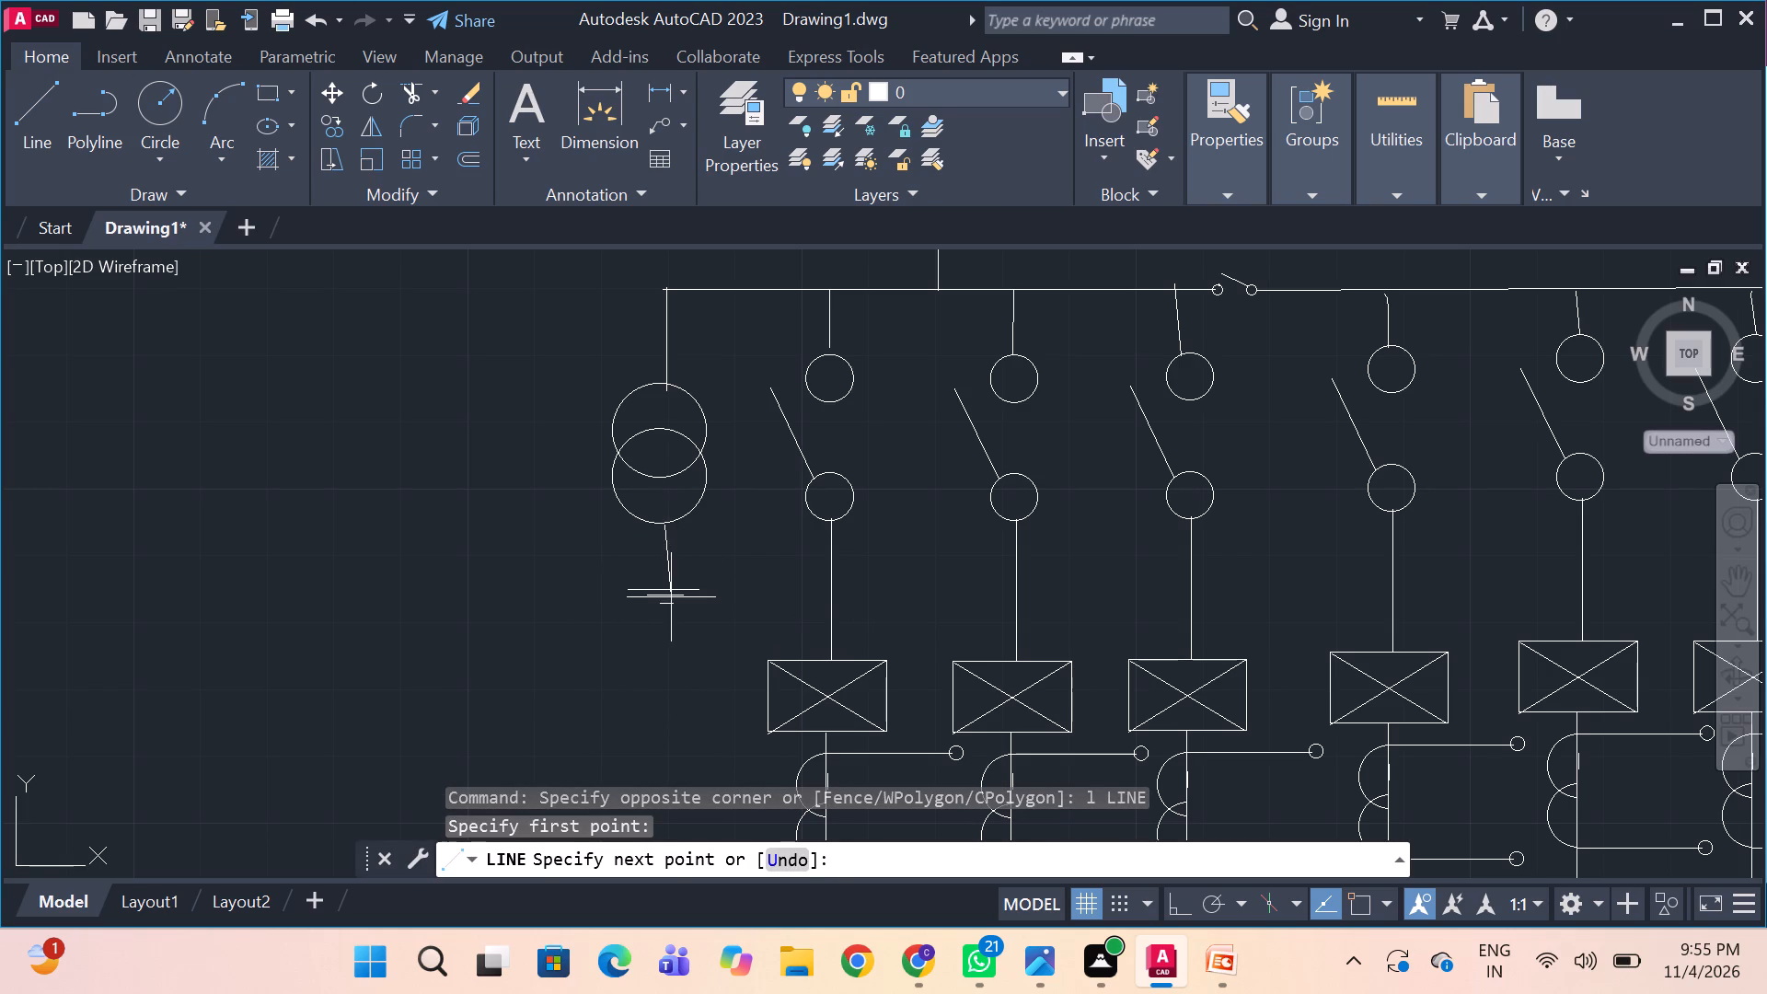
left_click_drag(671, 597, 665, 594)
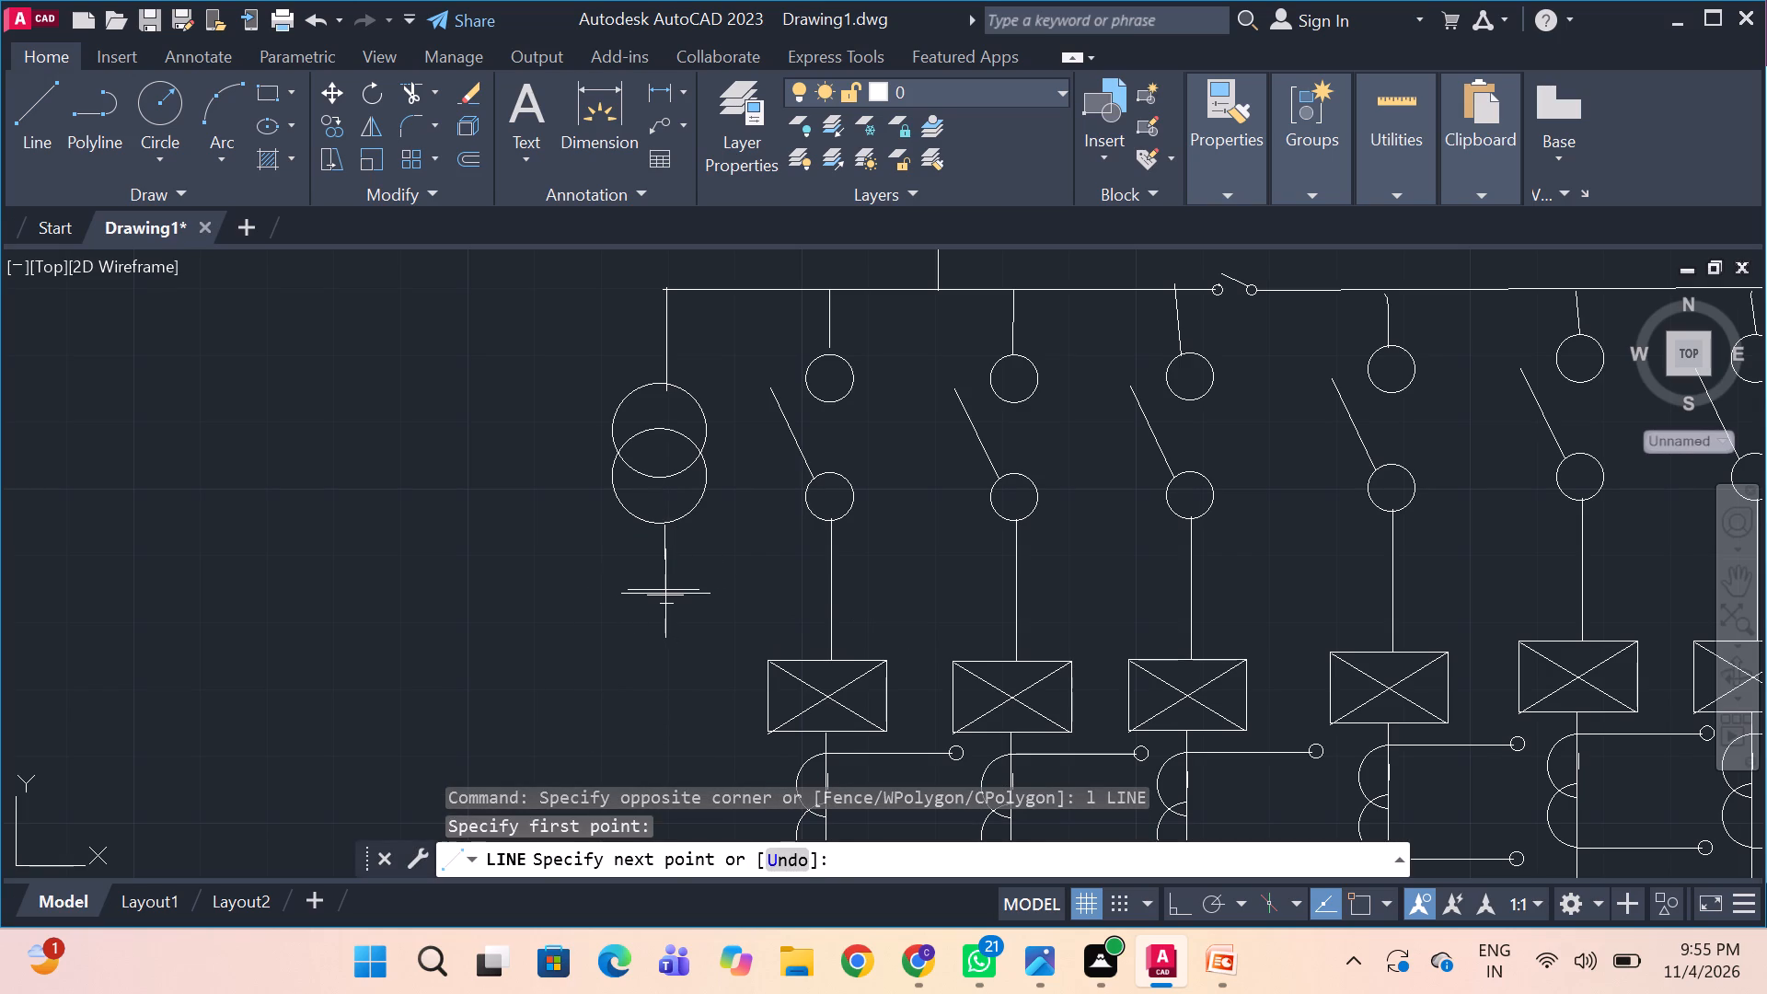
left_click_drag(665, 594, 666, 592)
left_click(666, 591)
key("space")
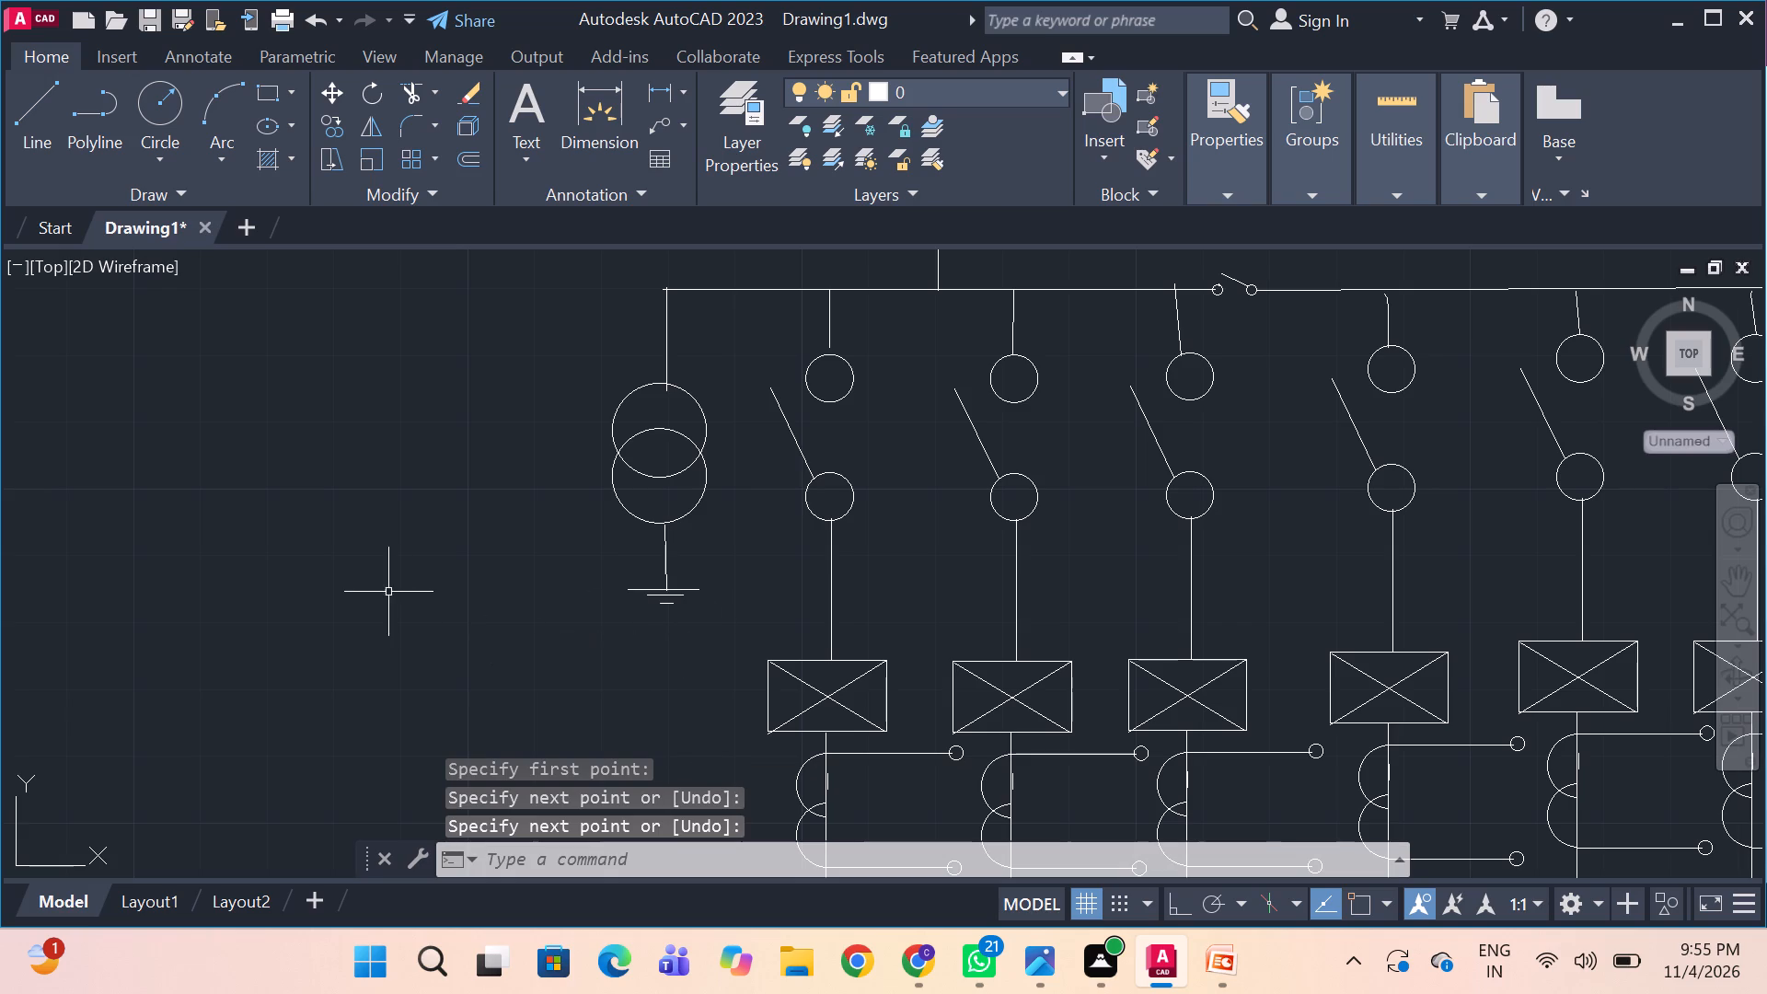
Following the reference image, copy the two-circle transformer with its earth connection and paste it beneath the right end of the 11KV bus.
scroll(387, 590, "down", 2)
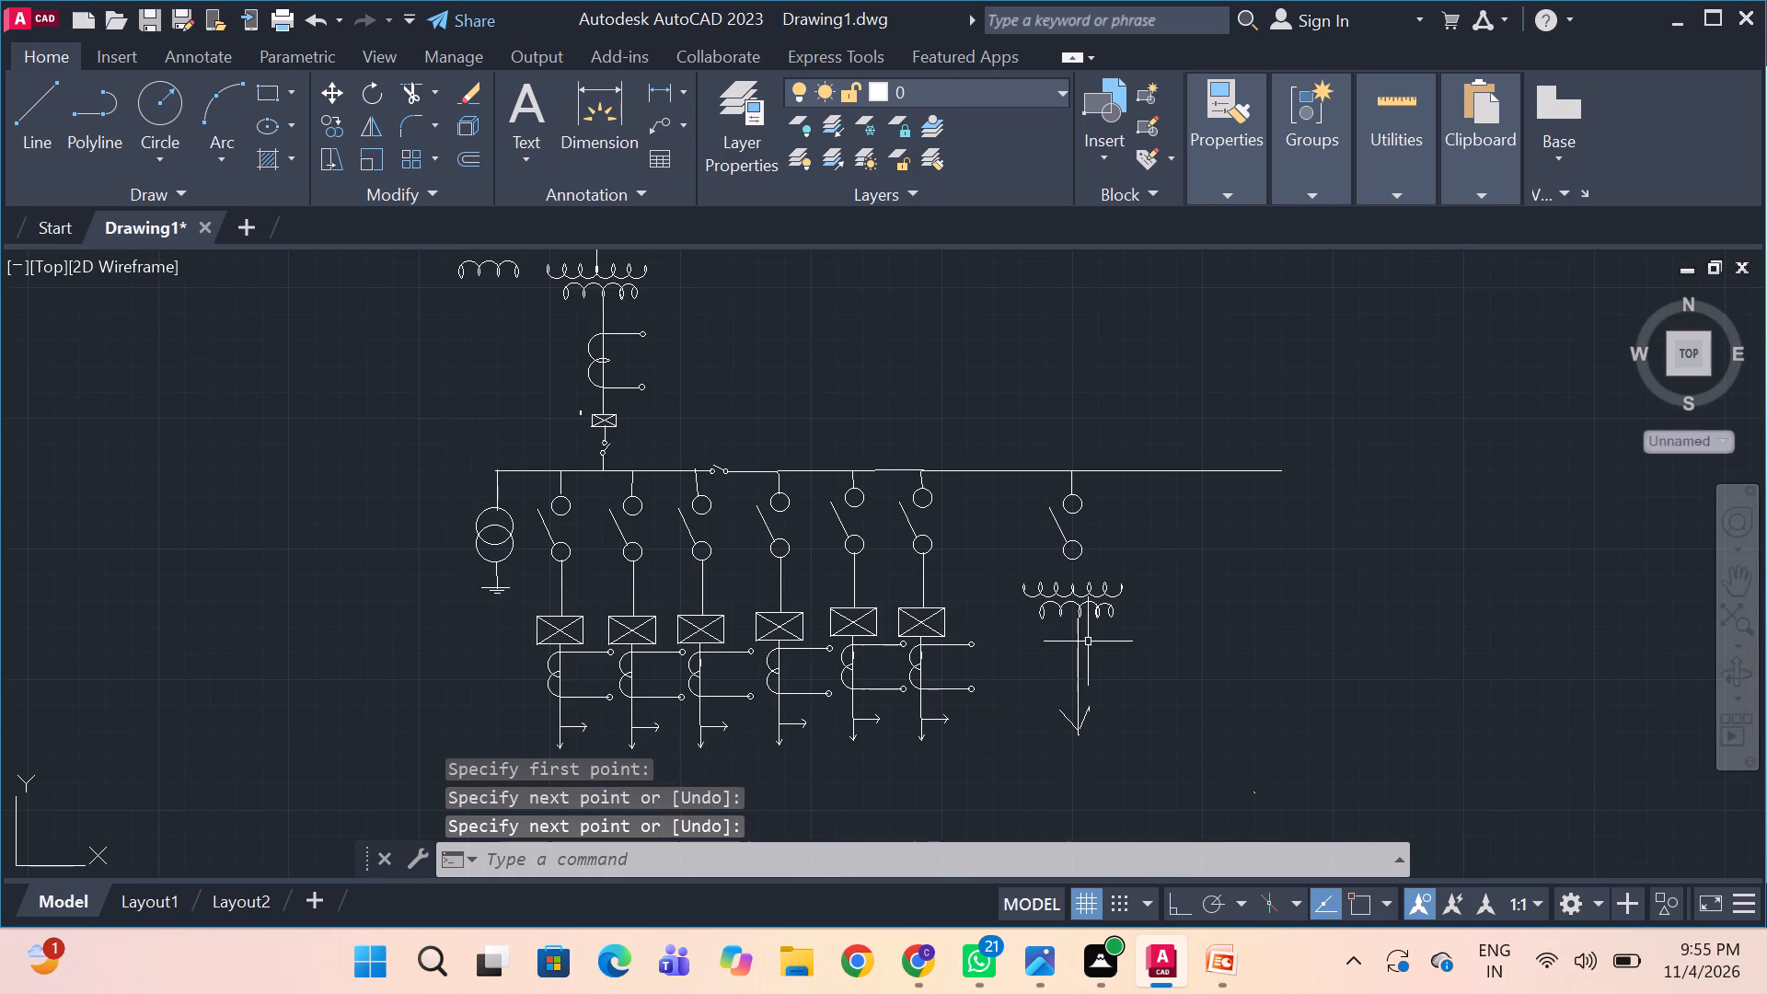
middle_click_drag(1216, 611, 1150, 511)
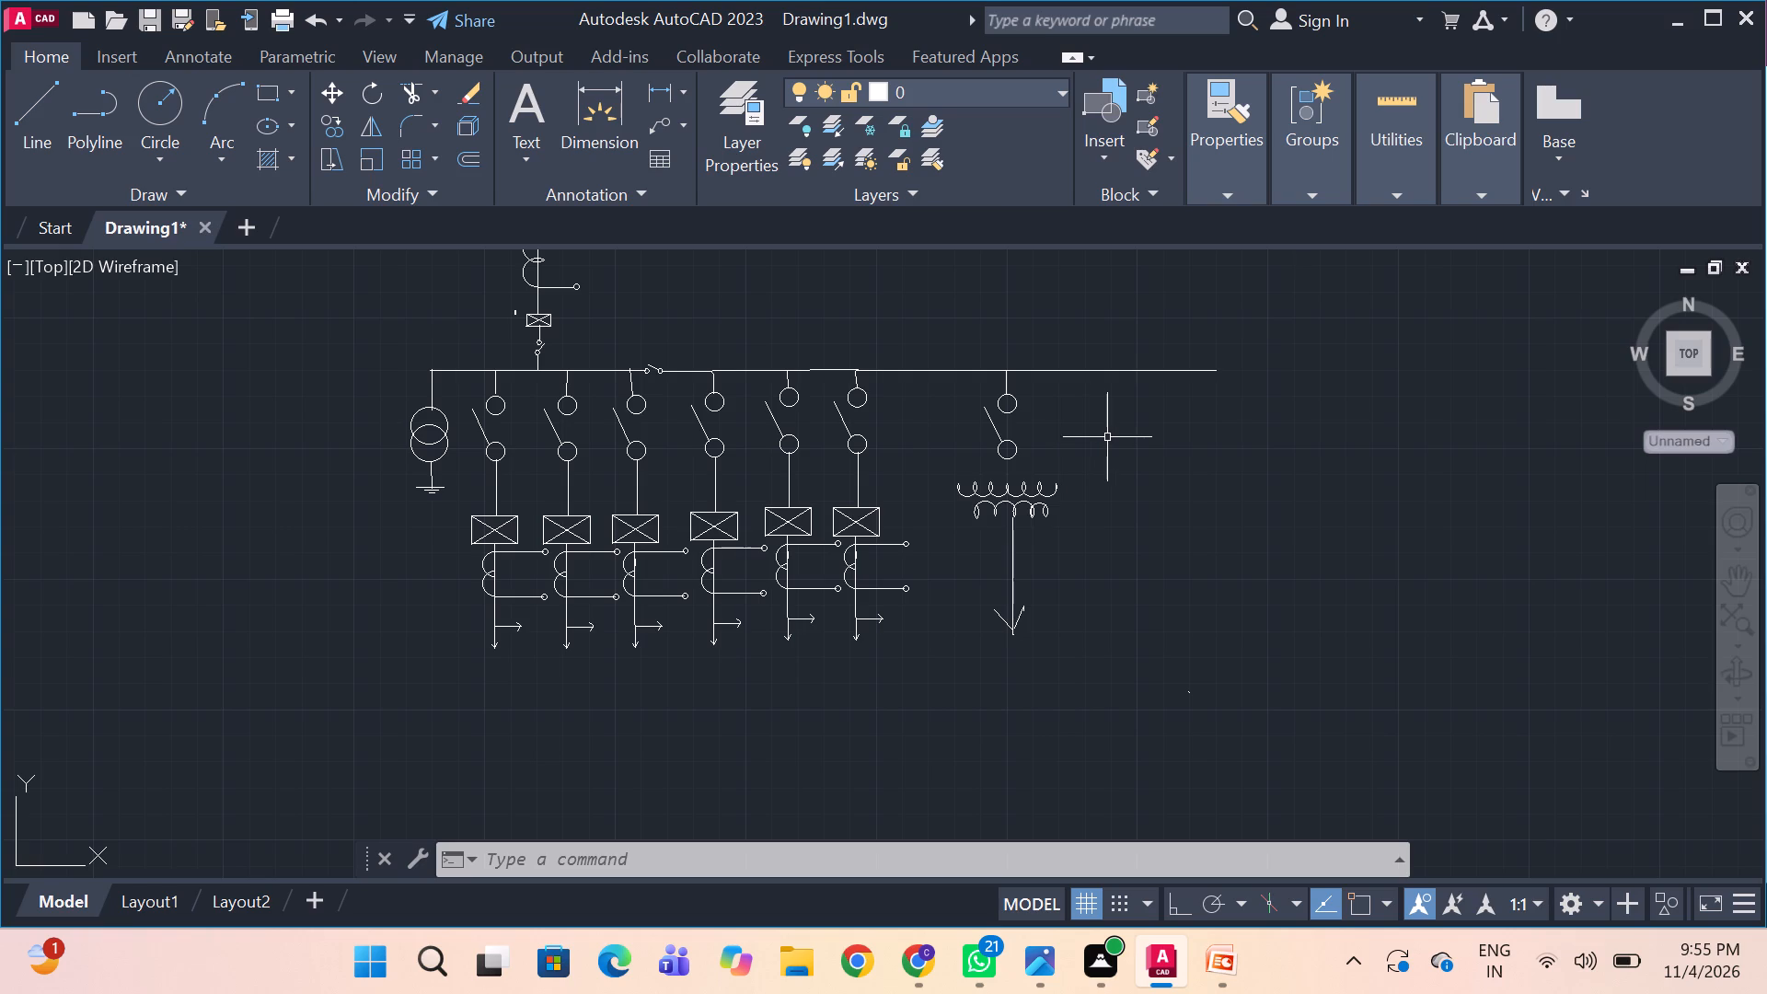
key("alt+Tab")
key("alt+Tab")
left_click(392, 377)
left_click(461, 517)
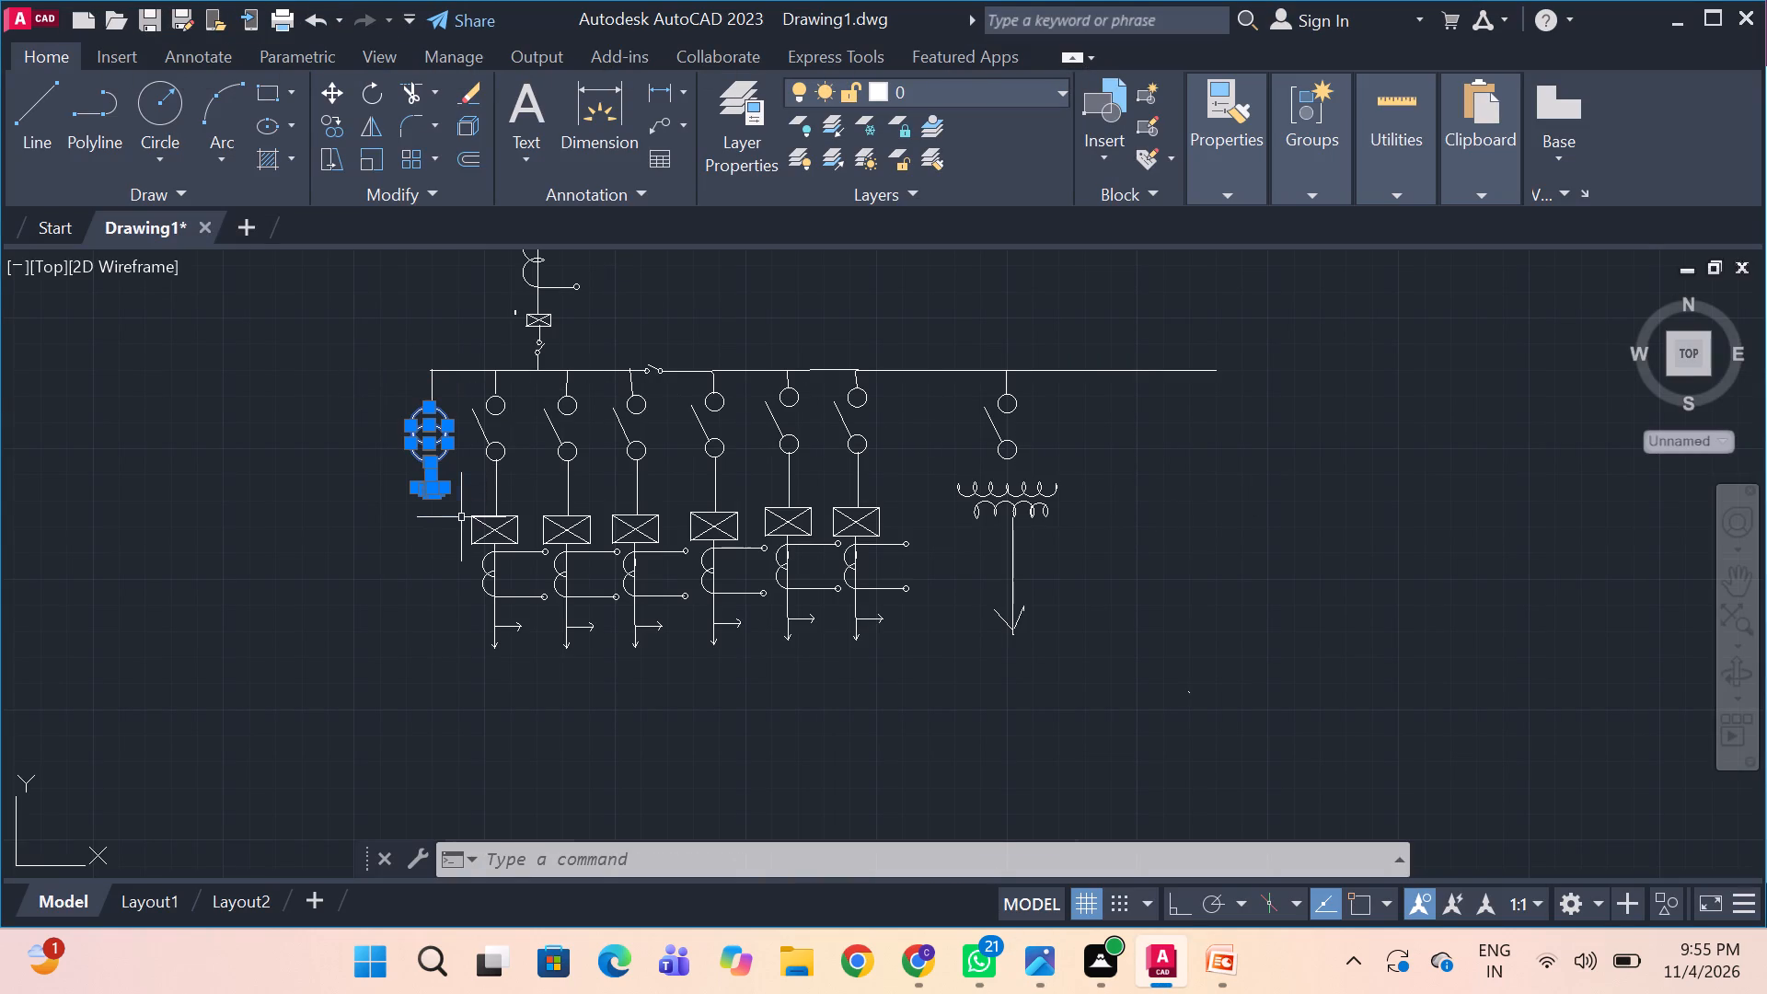
key("ctrl+c")
key("ctrl+v")
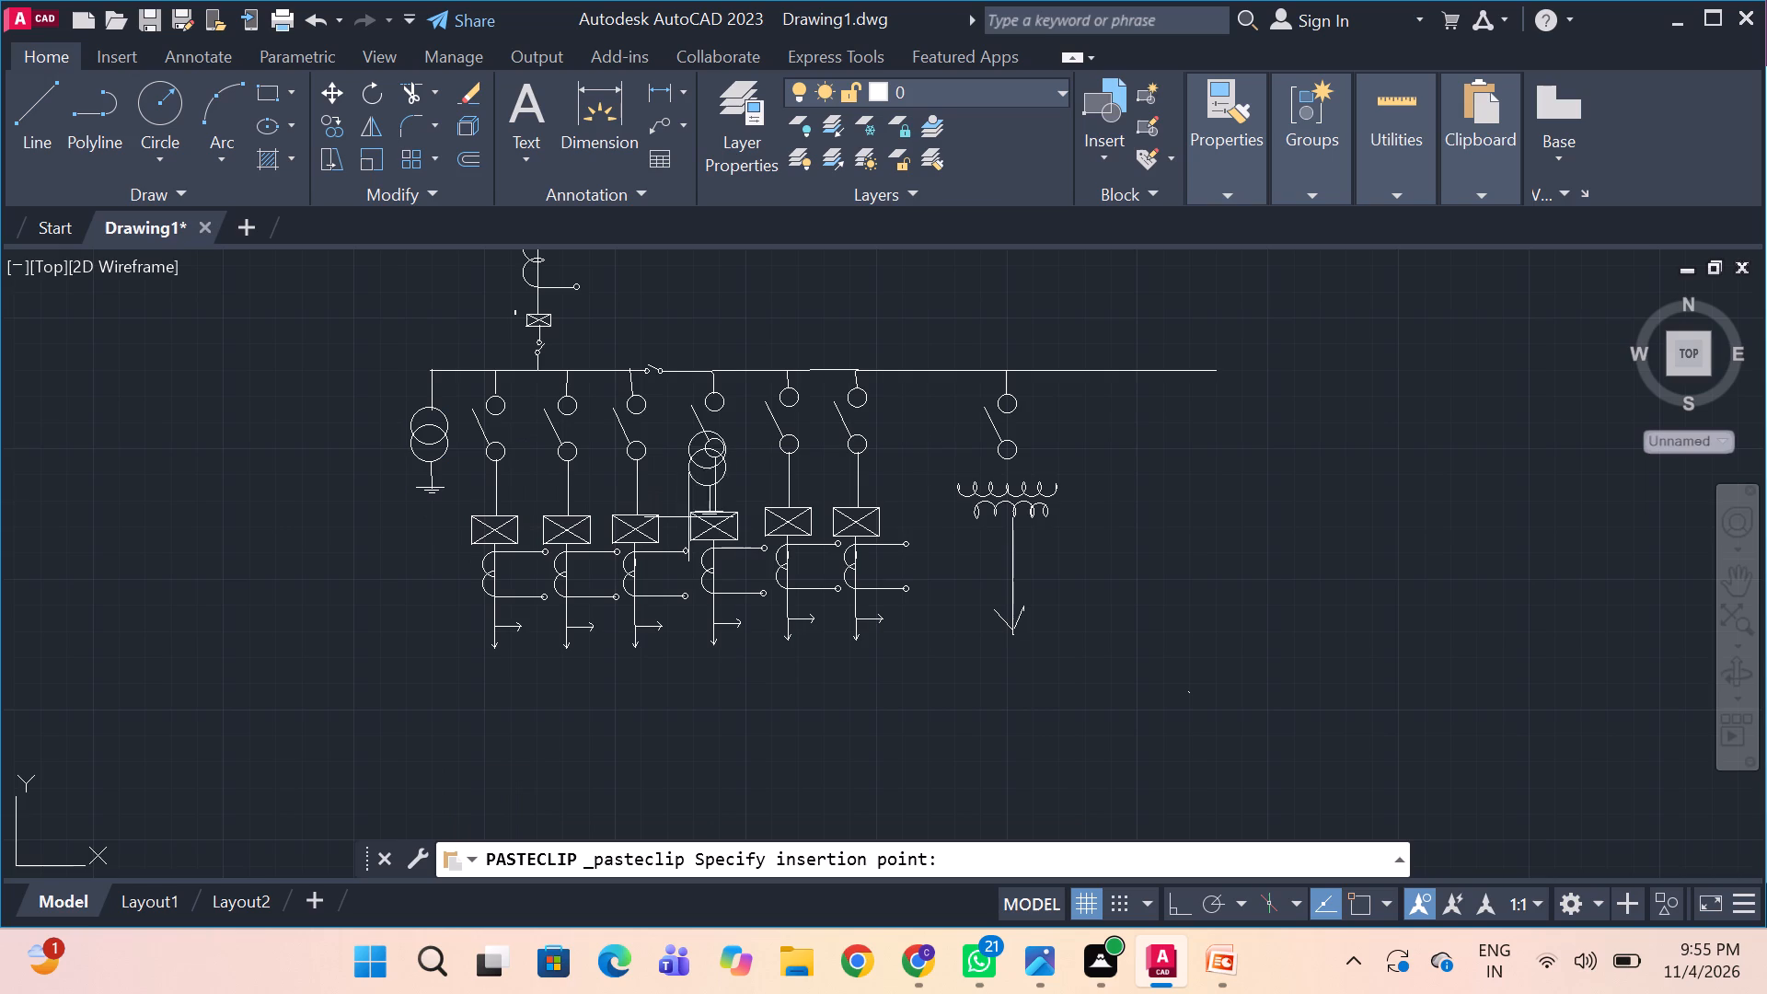
left_click(1195, 489)
Draw a short line from the right end of the 11KV bus down to the top of the two-circle transformer.
key("l")
key("space")
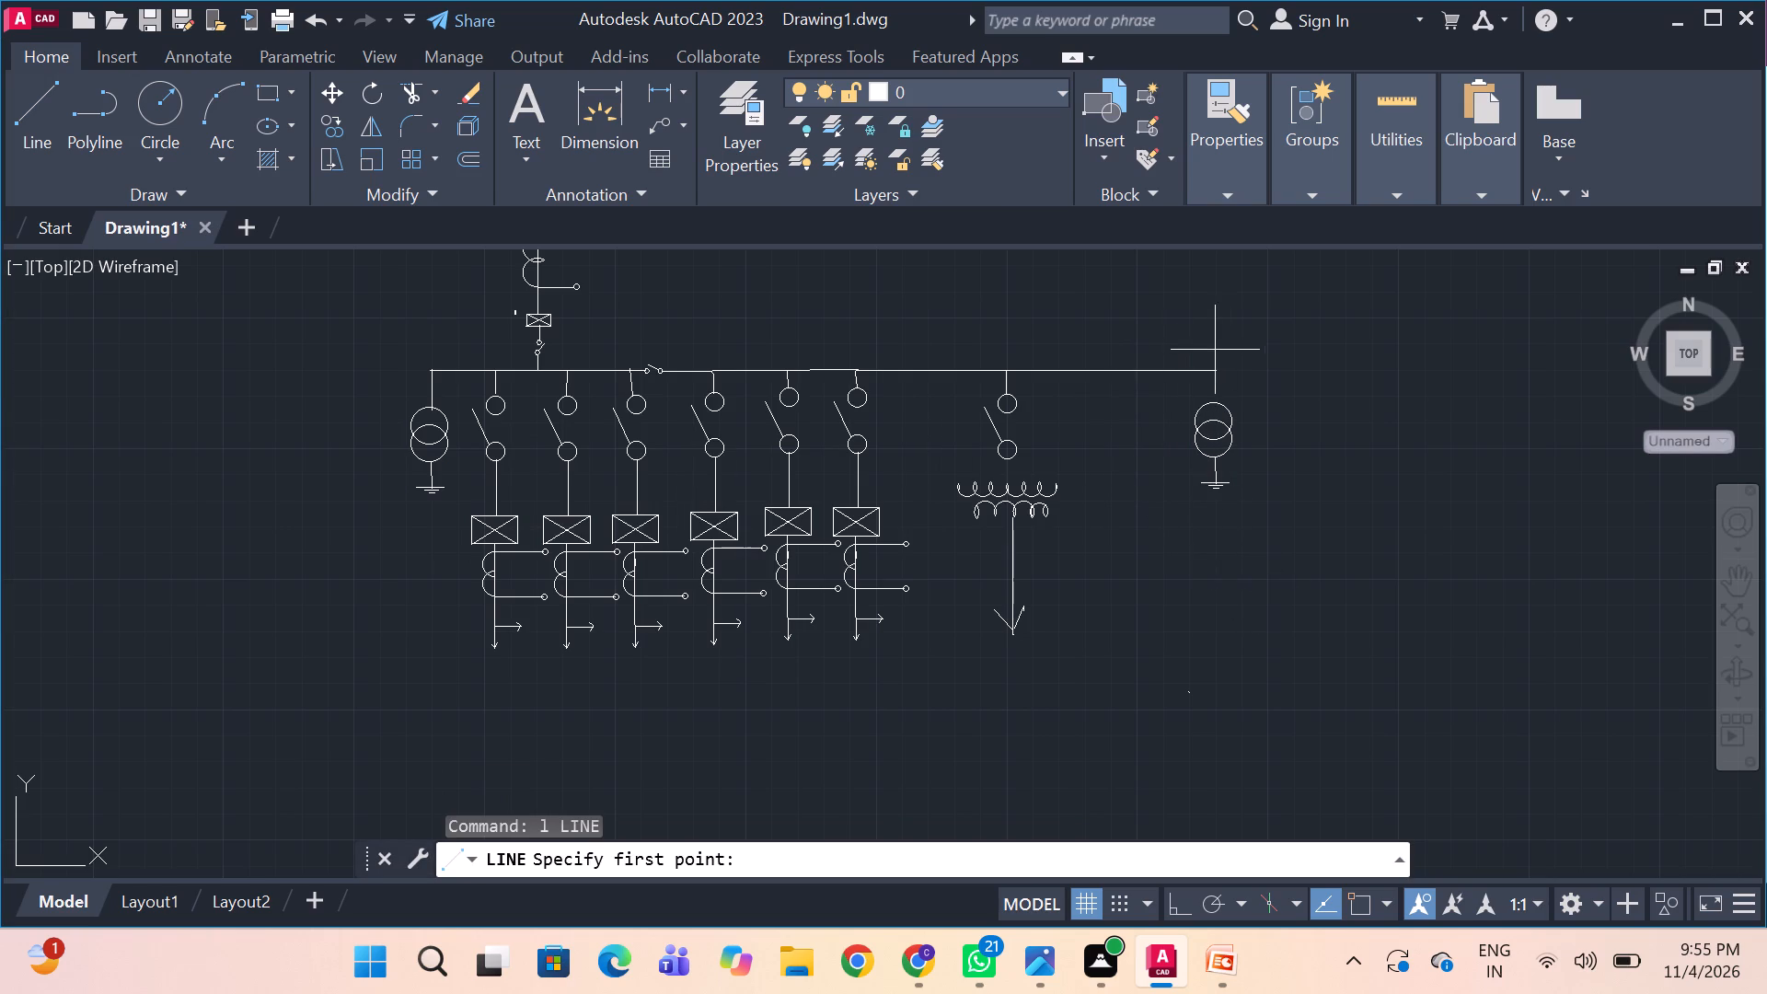
left_click_drag(1214, 373, 1216, 399)
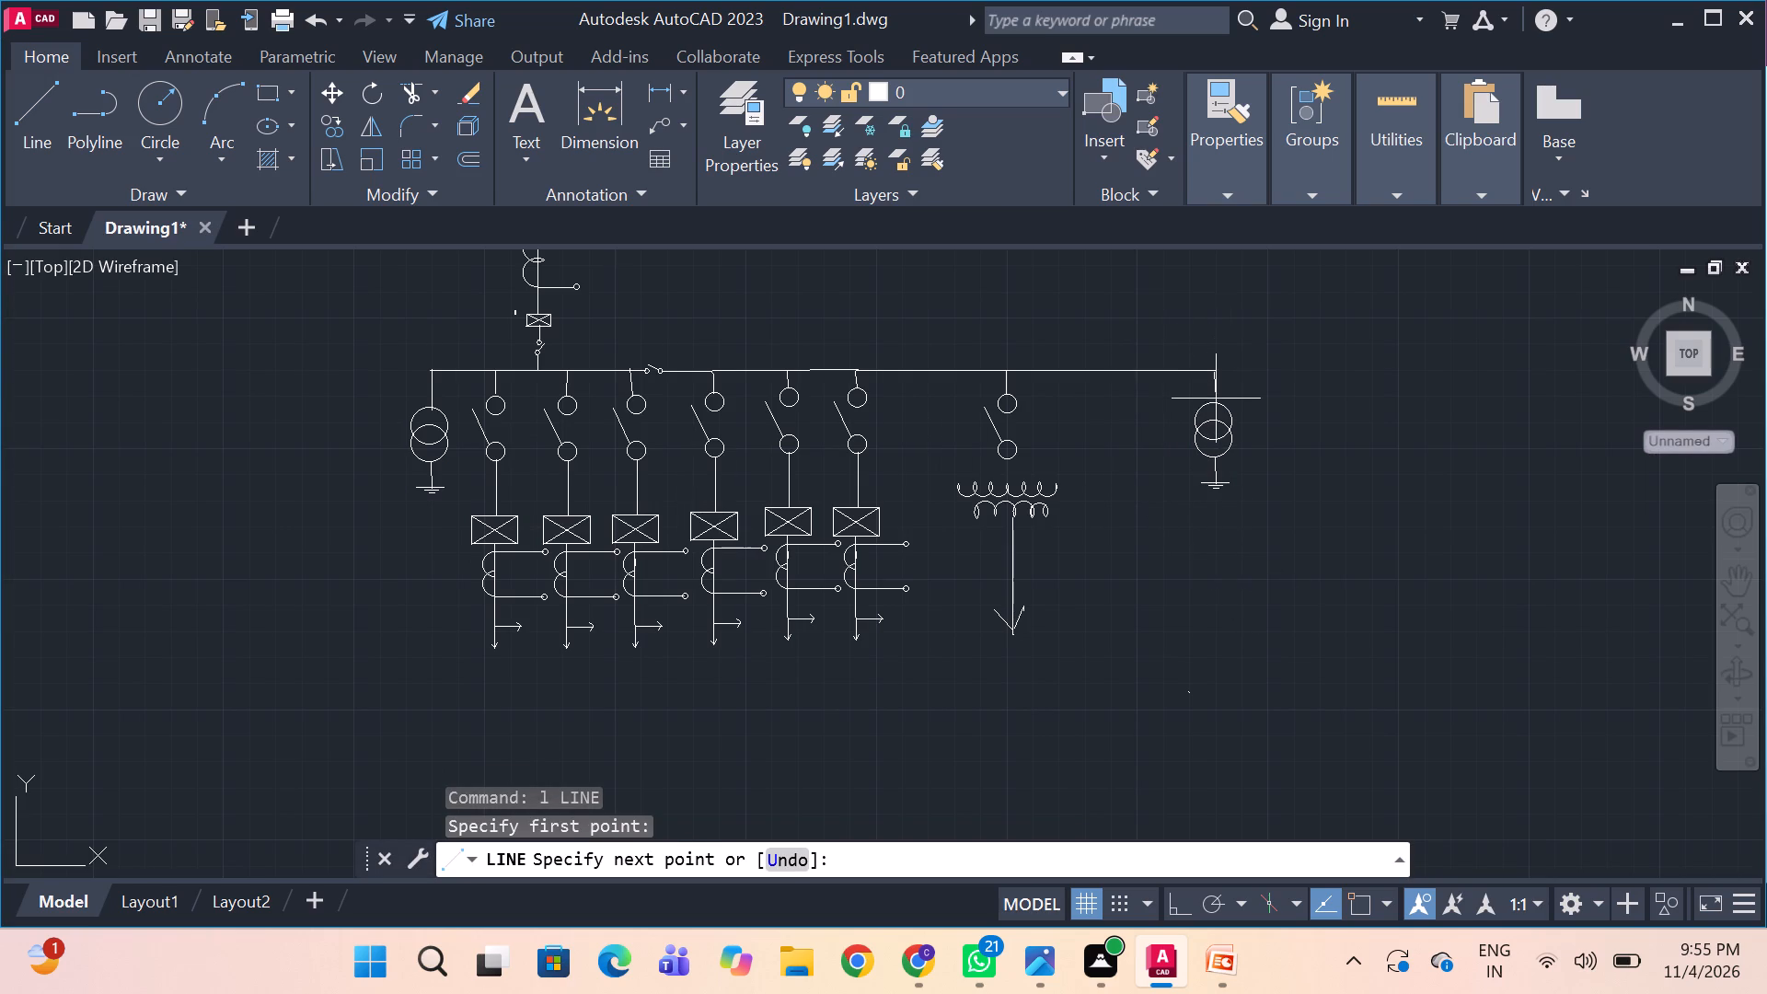
left_click_drag(1216, 399, 1212, 405)
left_click(1212, 405)
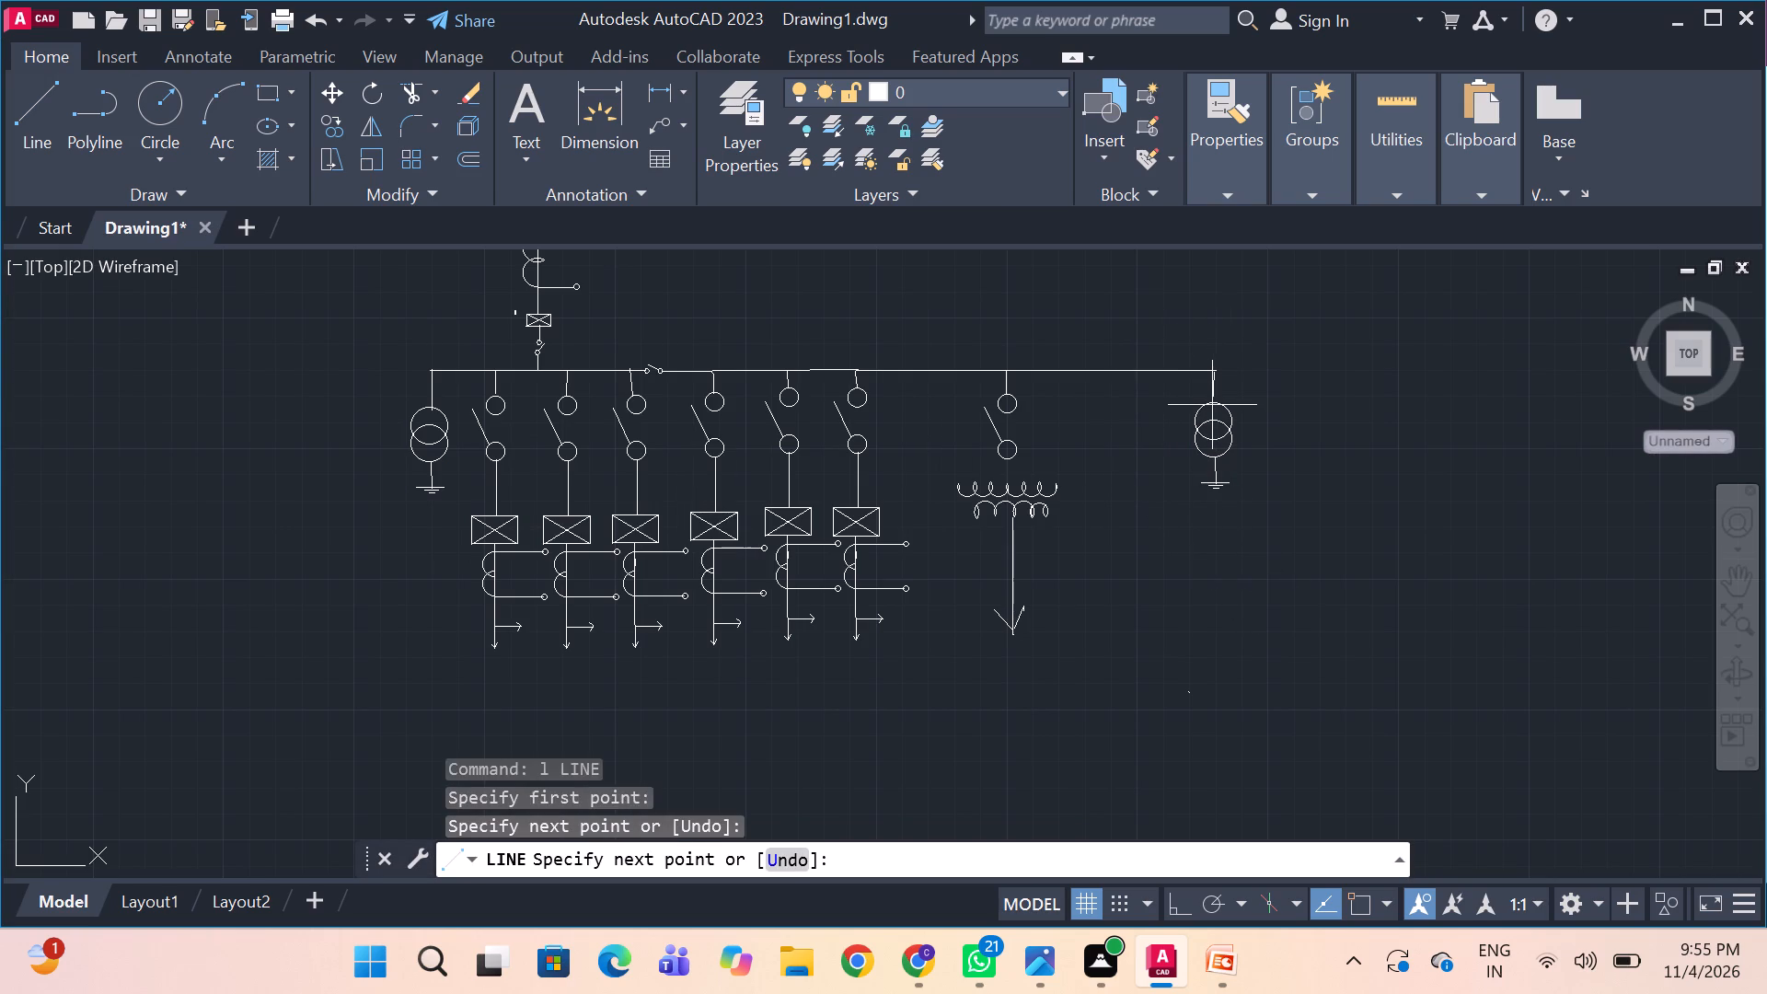
key("space")
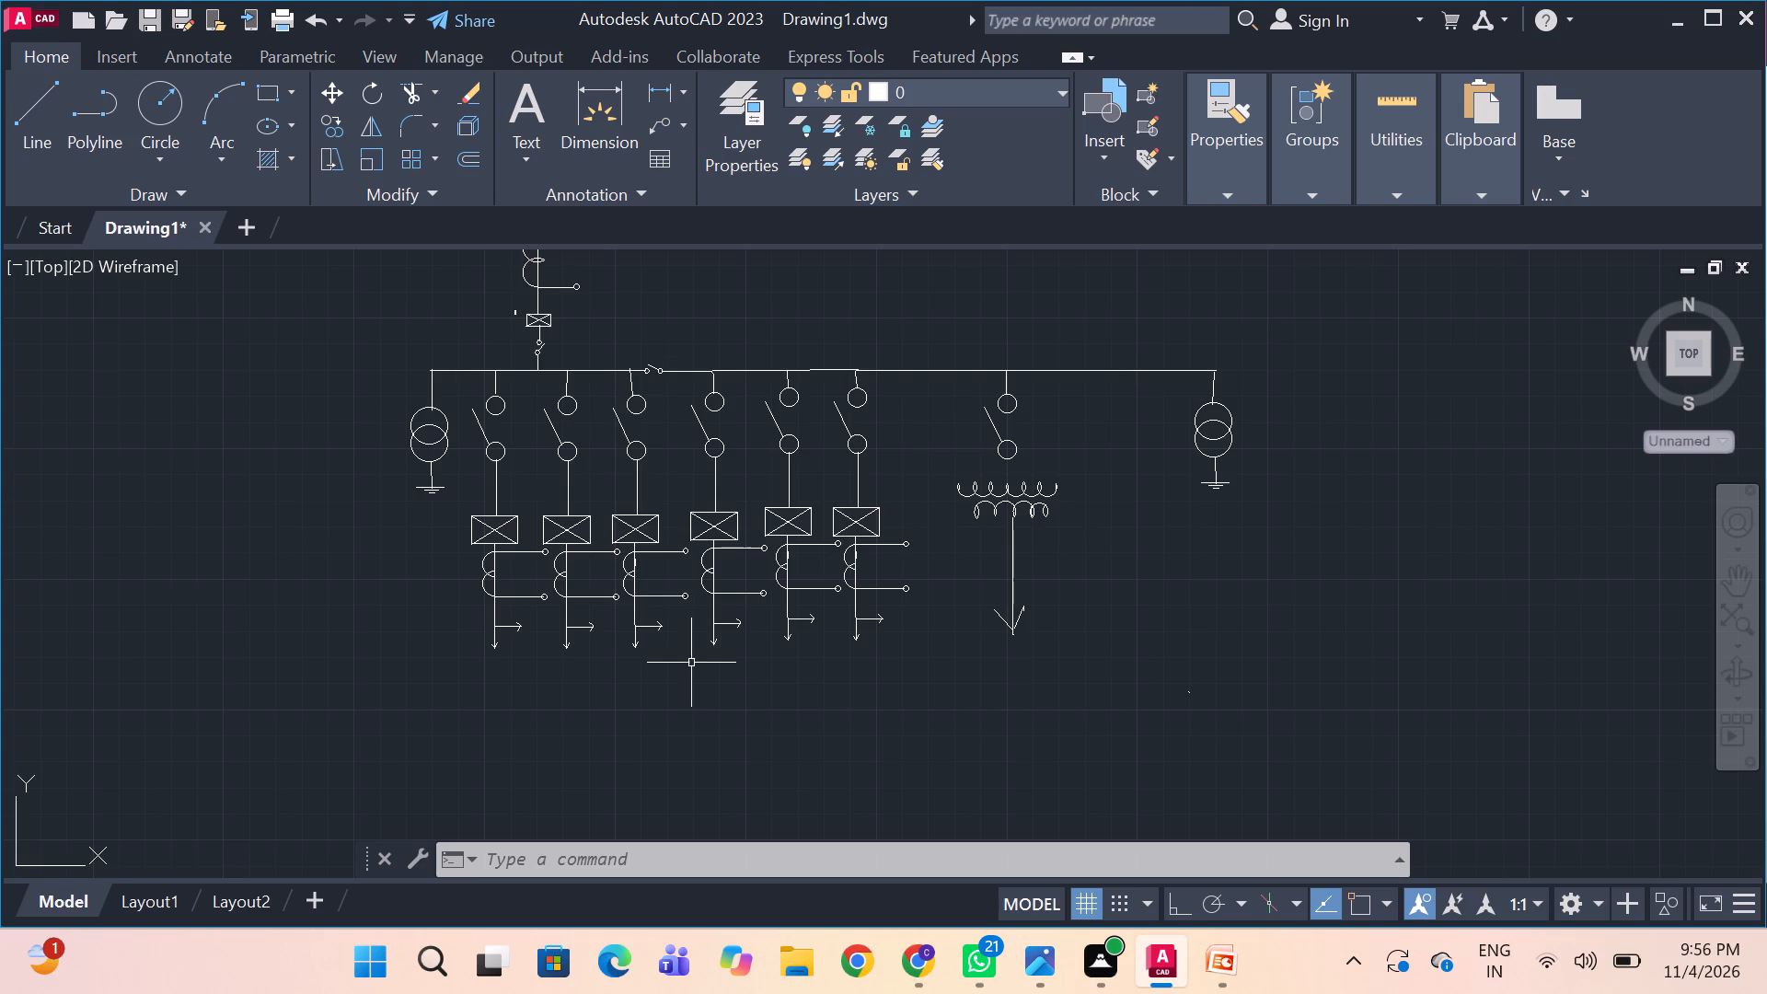
Draw a short line joining the right-hand feeder isolator's lower circle to the coil-type transformer winding beneath it.
type("l")
key("space")
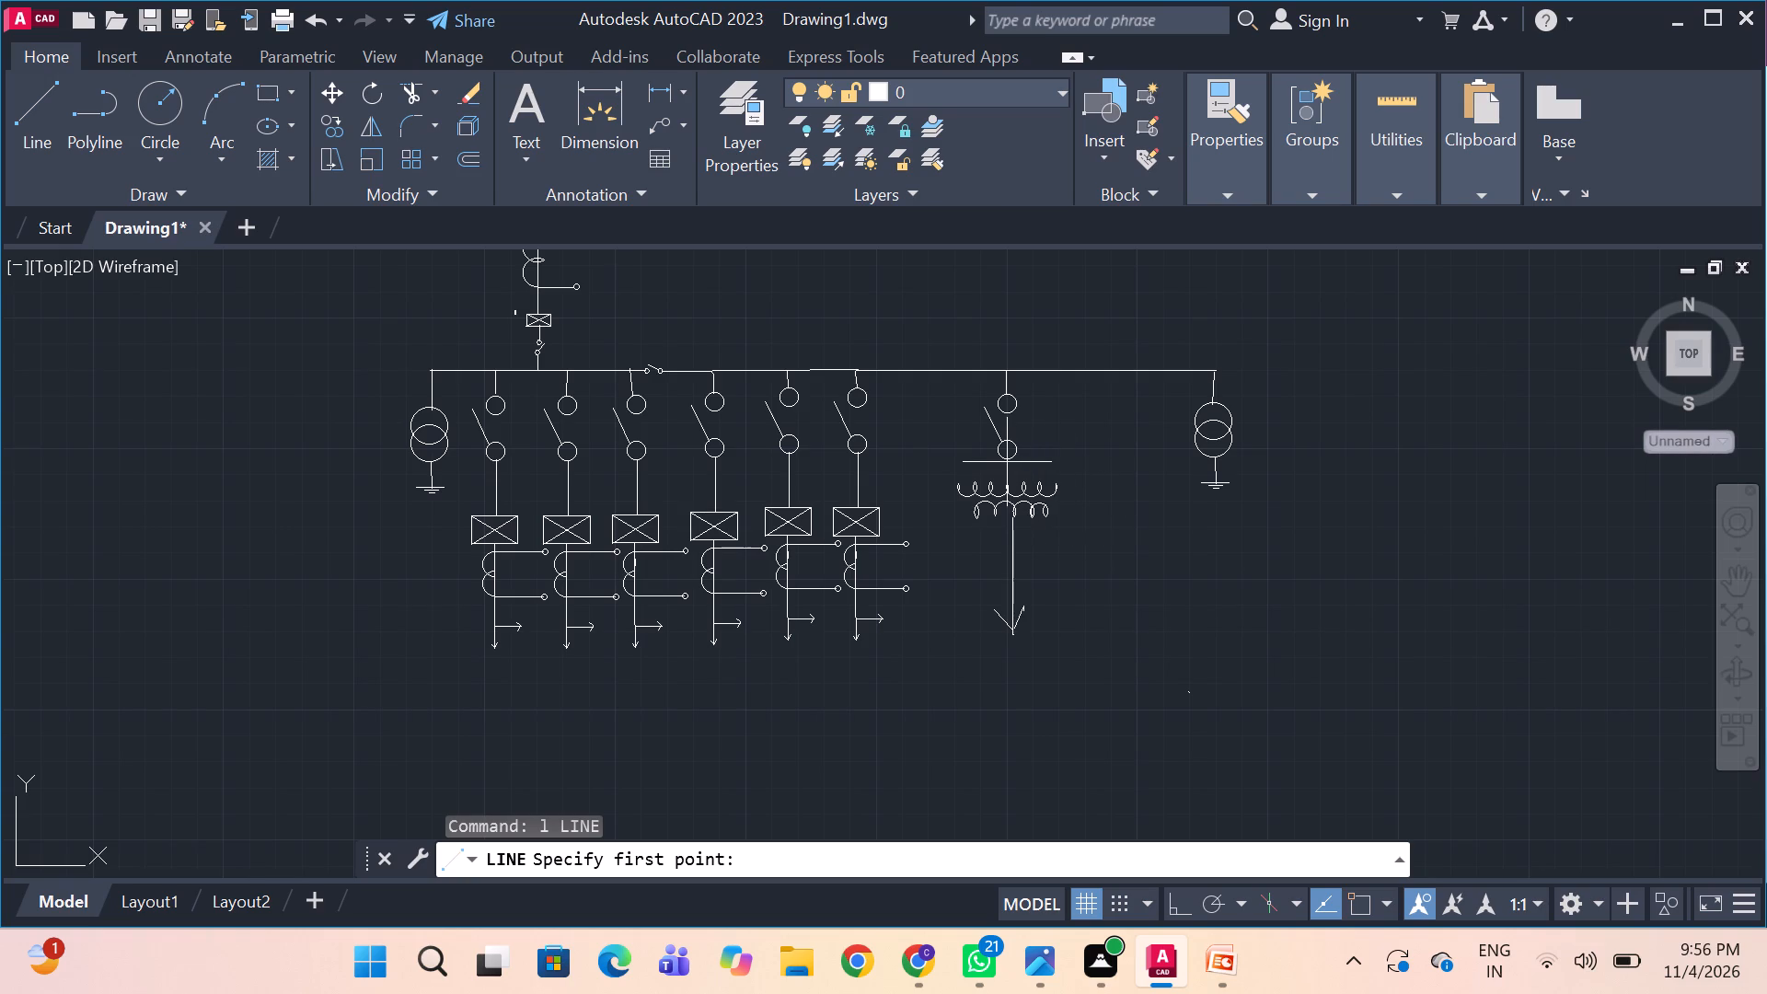
left_click_drag(1007, 458, 1004, 485)
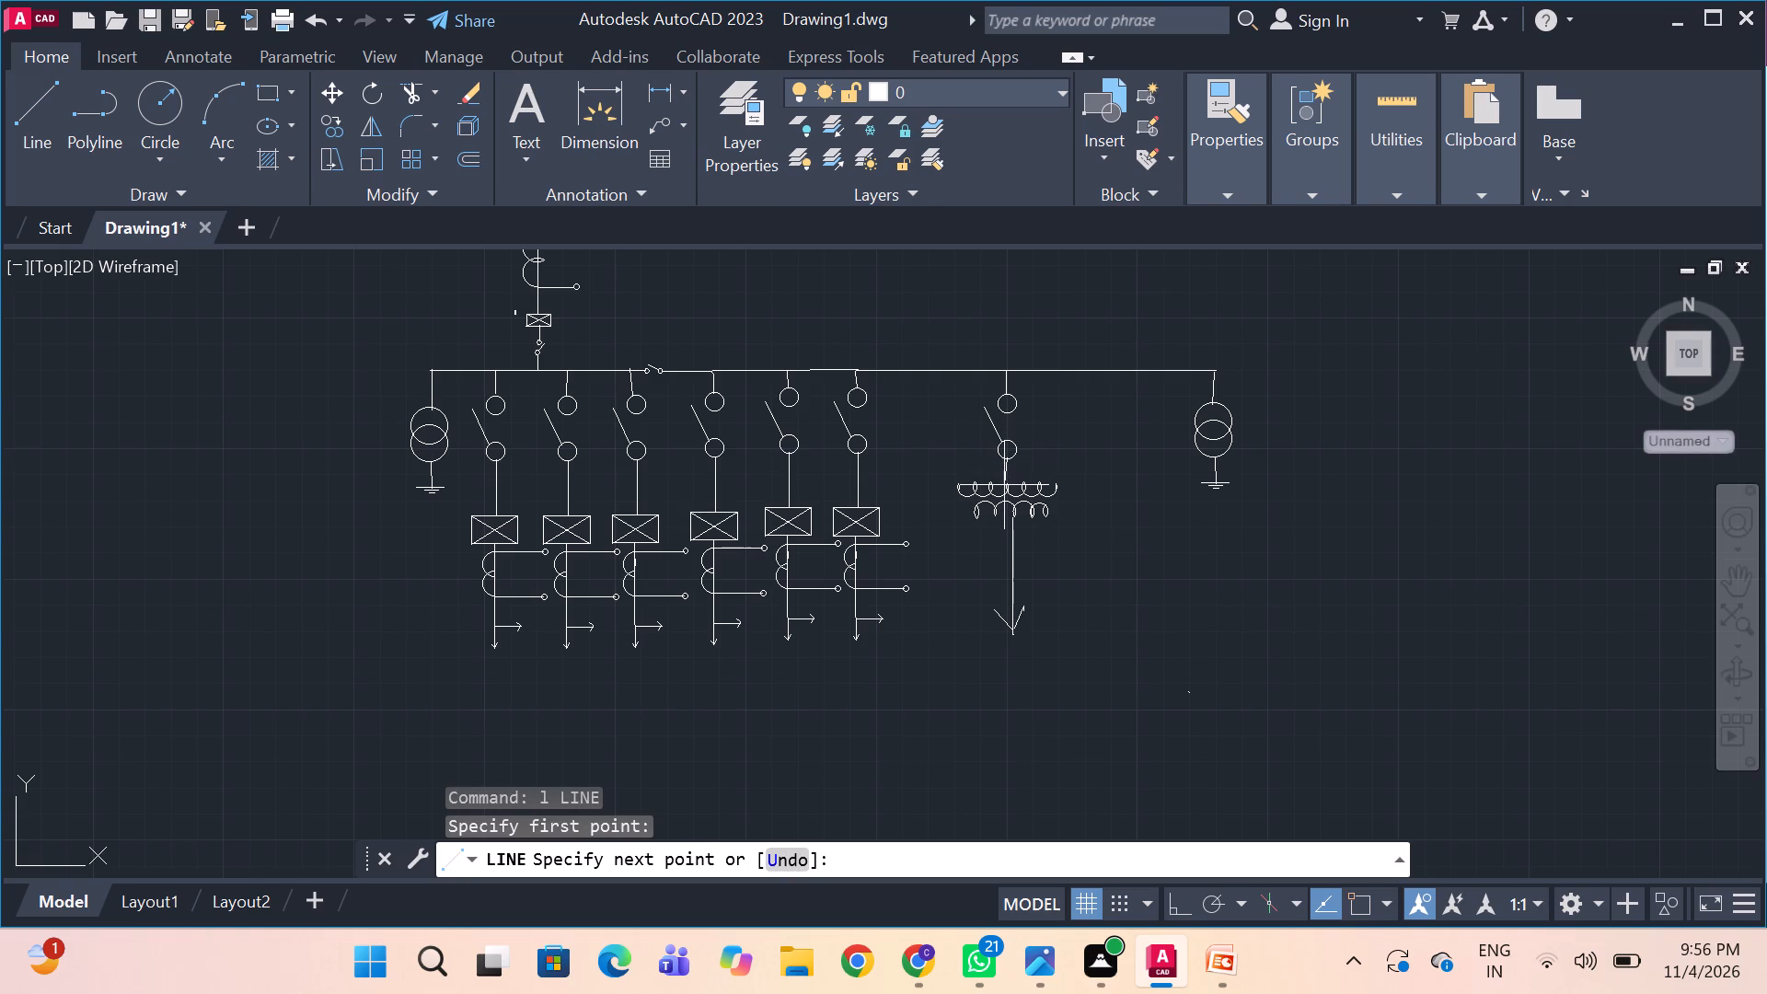
left_click_drag(1004, 485, 1009, 494)
left_click(1009, 494)
key("space")
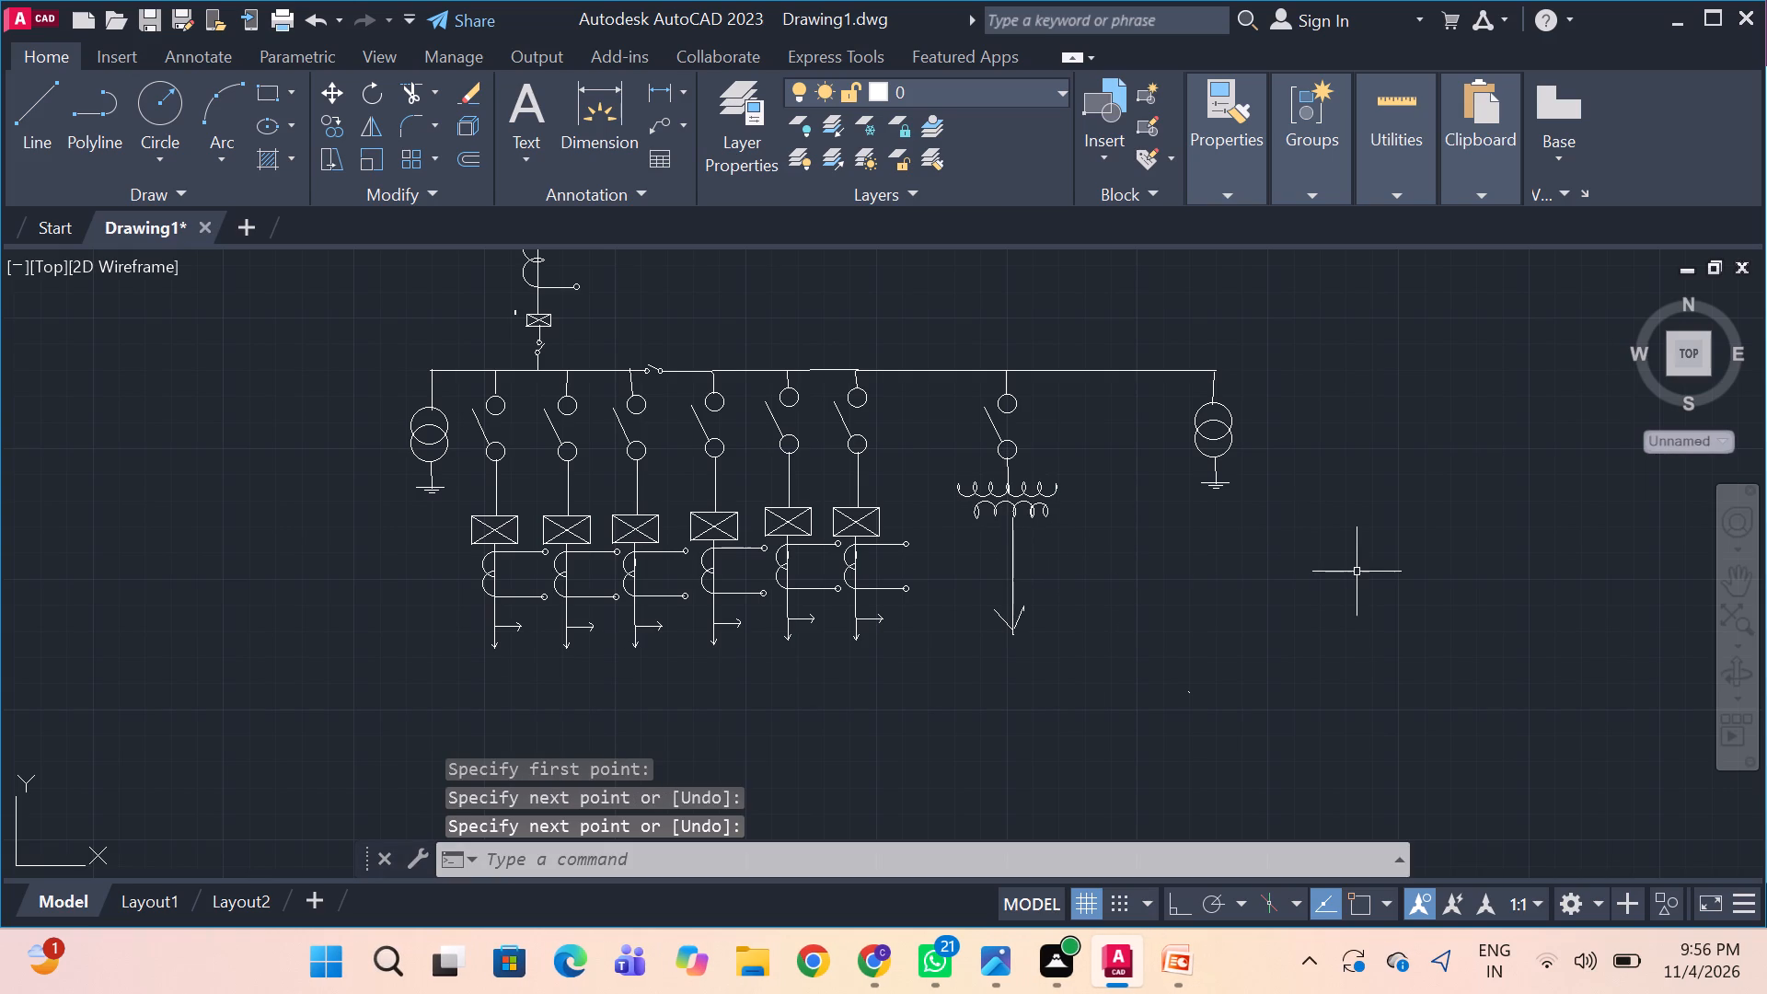
Compare the drawing with the reference image, examining the 11KV bus, its feeders and the two incoming branches above it.
key("alt+Tab")
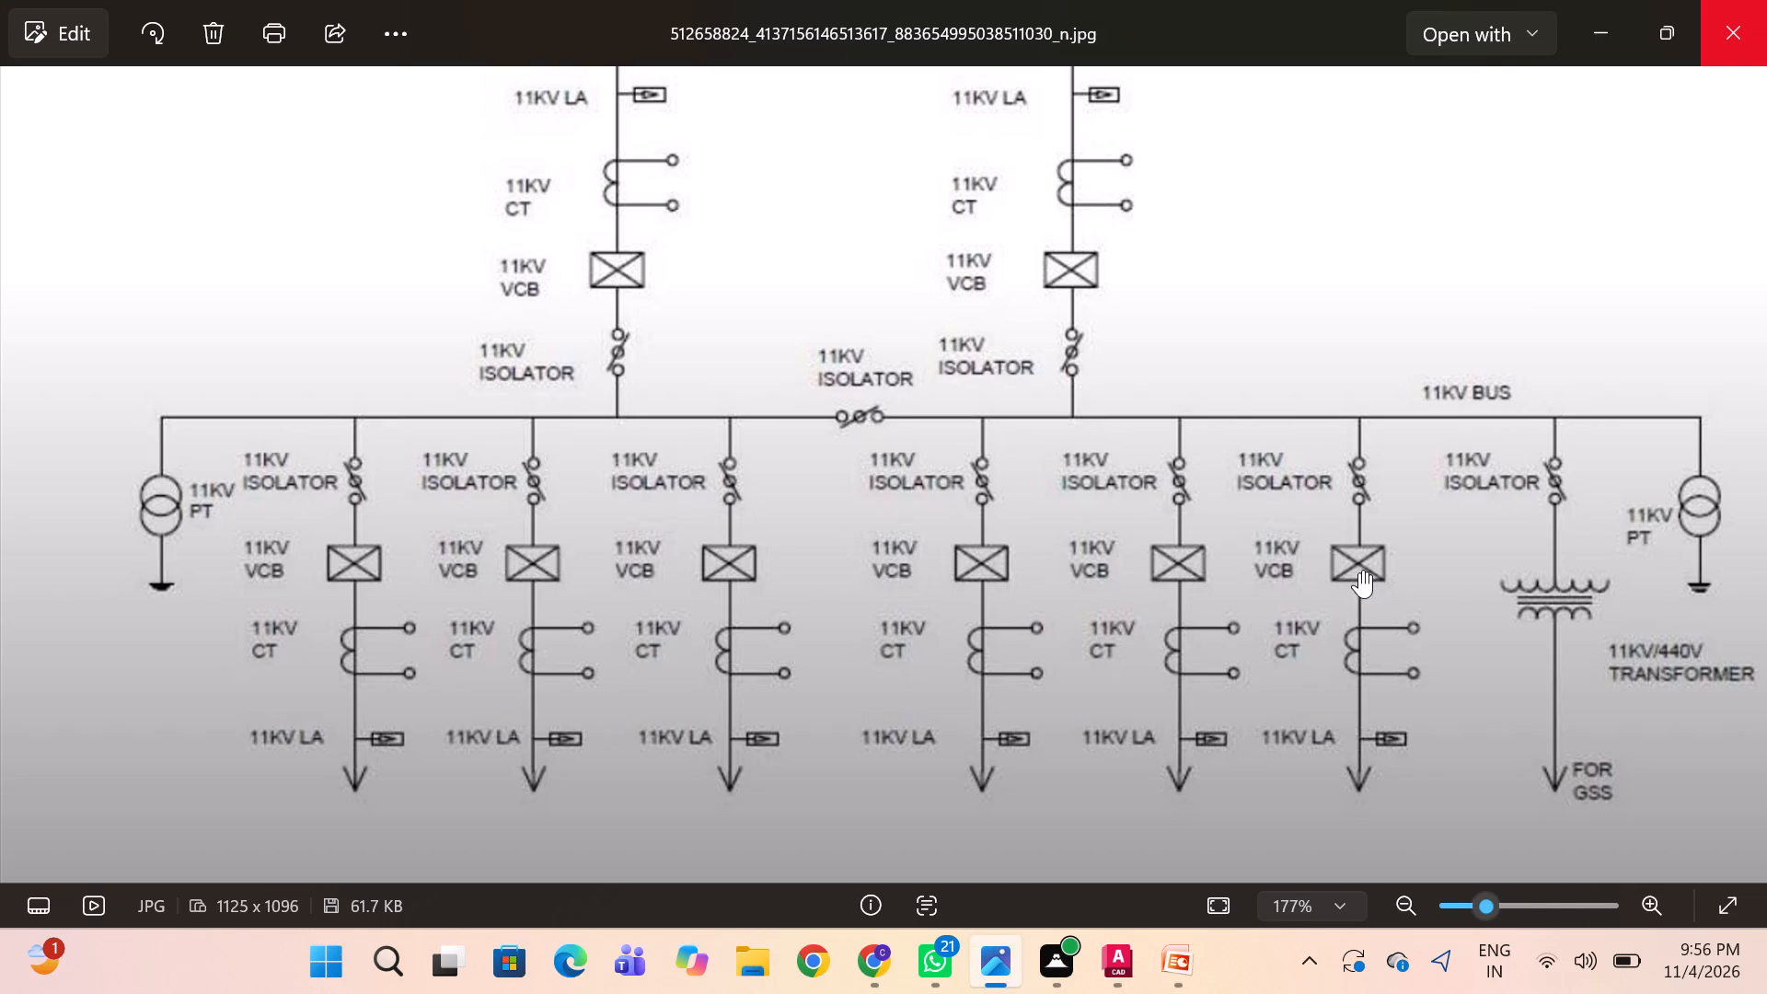
key("alt+Tab")
key("alt+Tab")
key("alt+Tab")
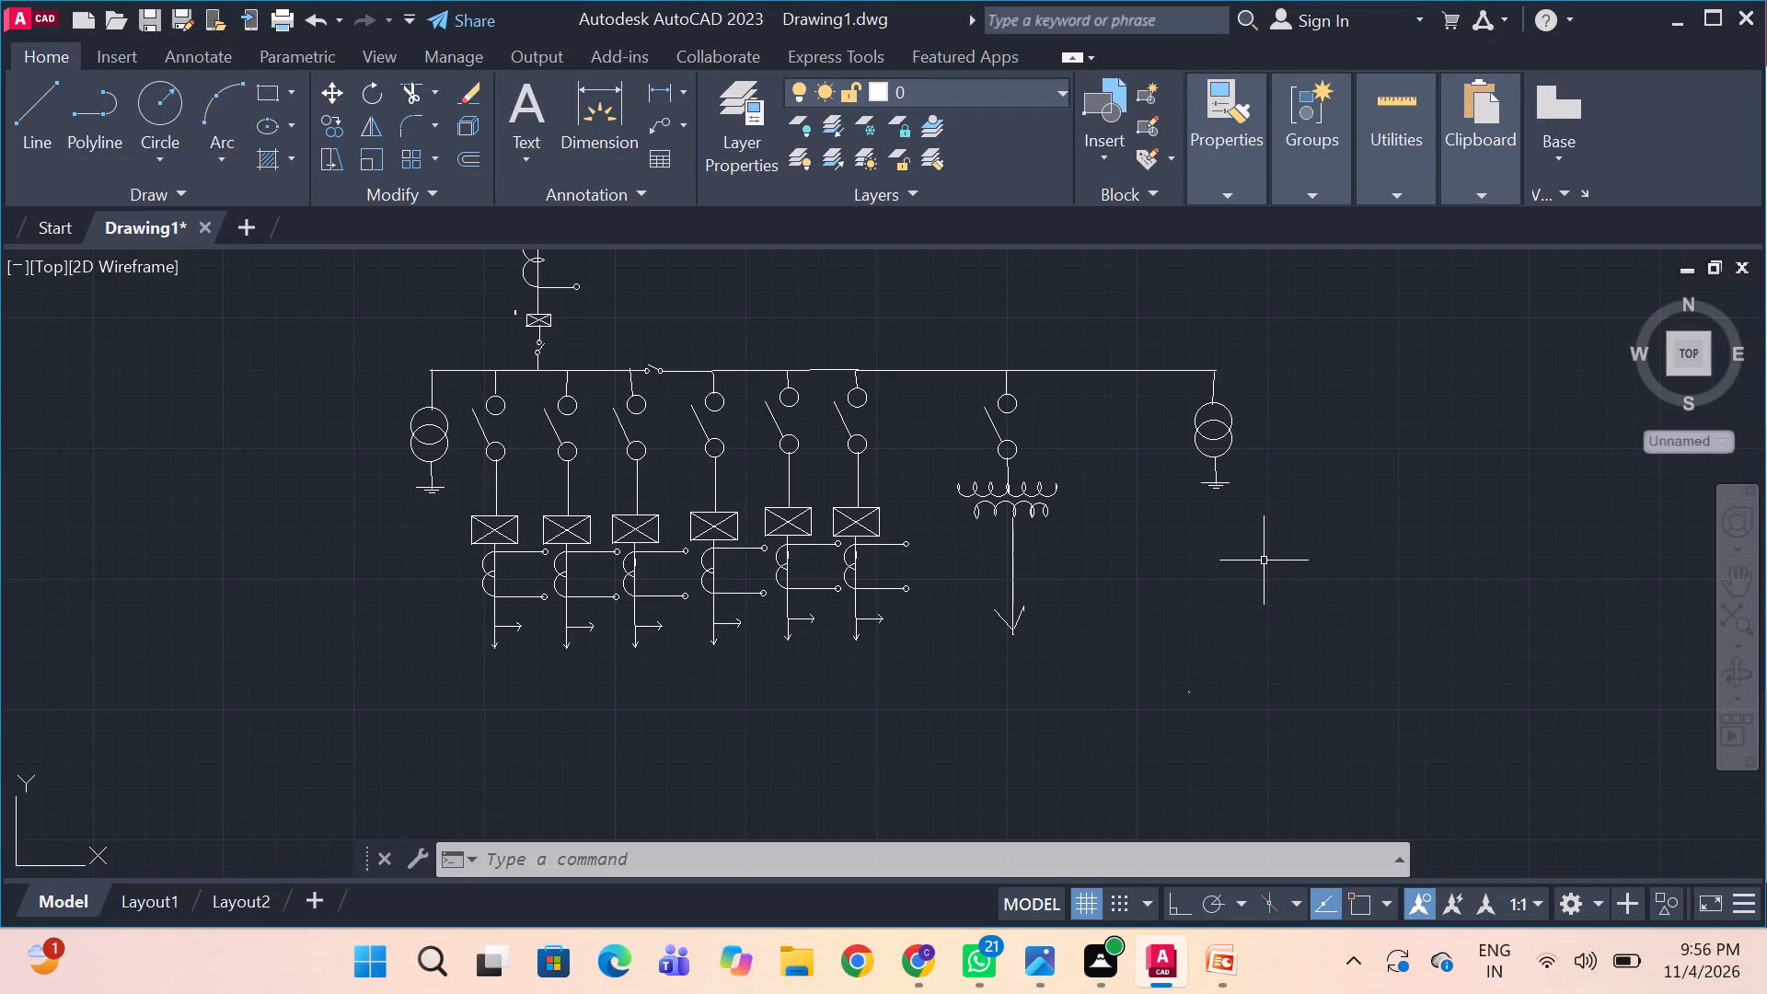
key("alt+Tab")
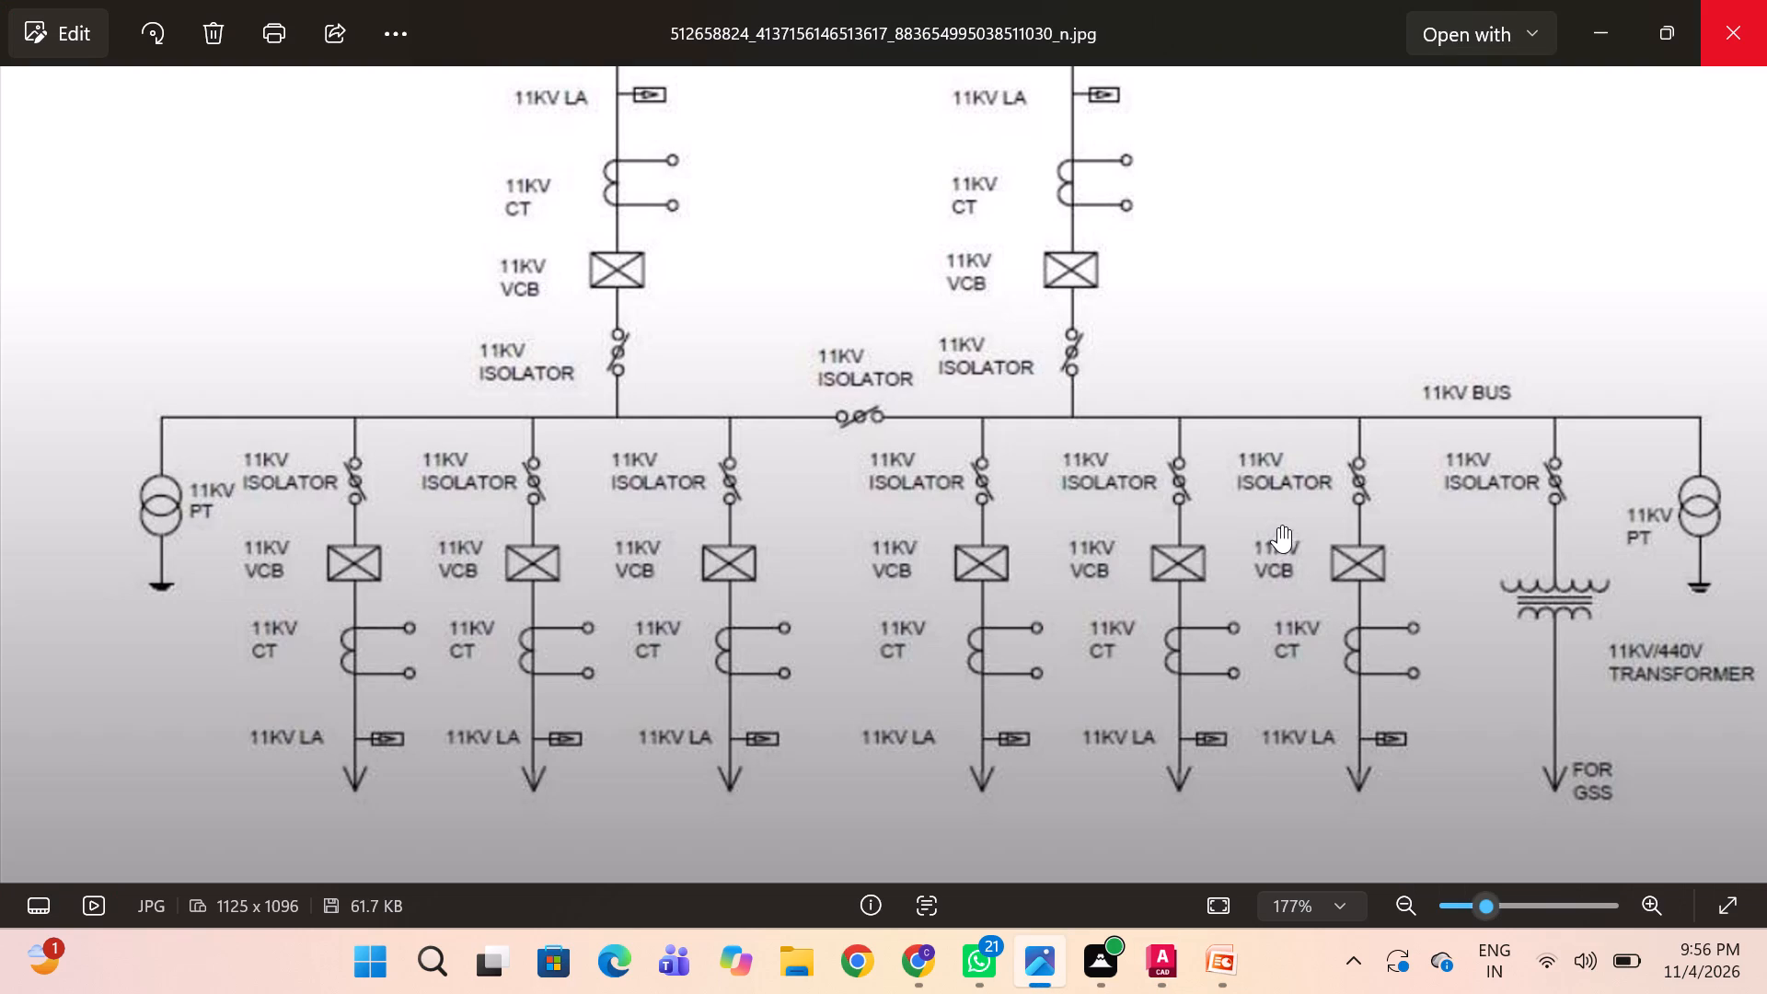
key("alt+Tab")
scroll(1278, 526, "down", 1)
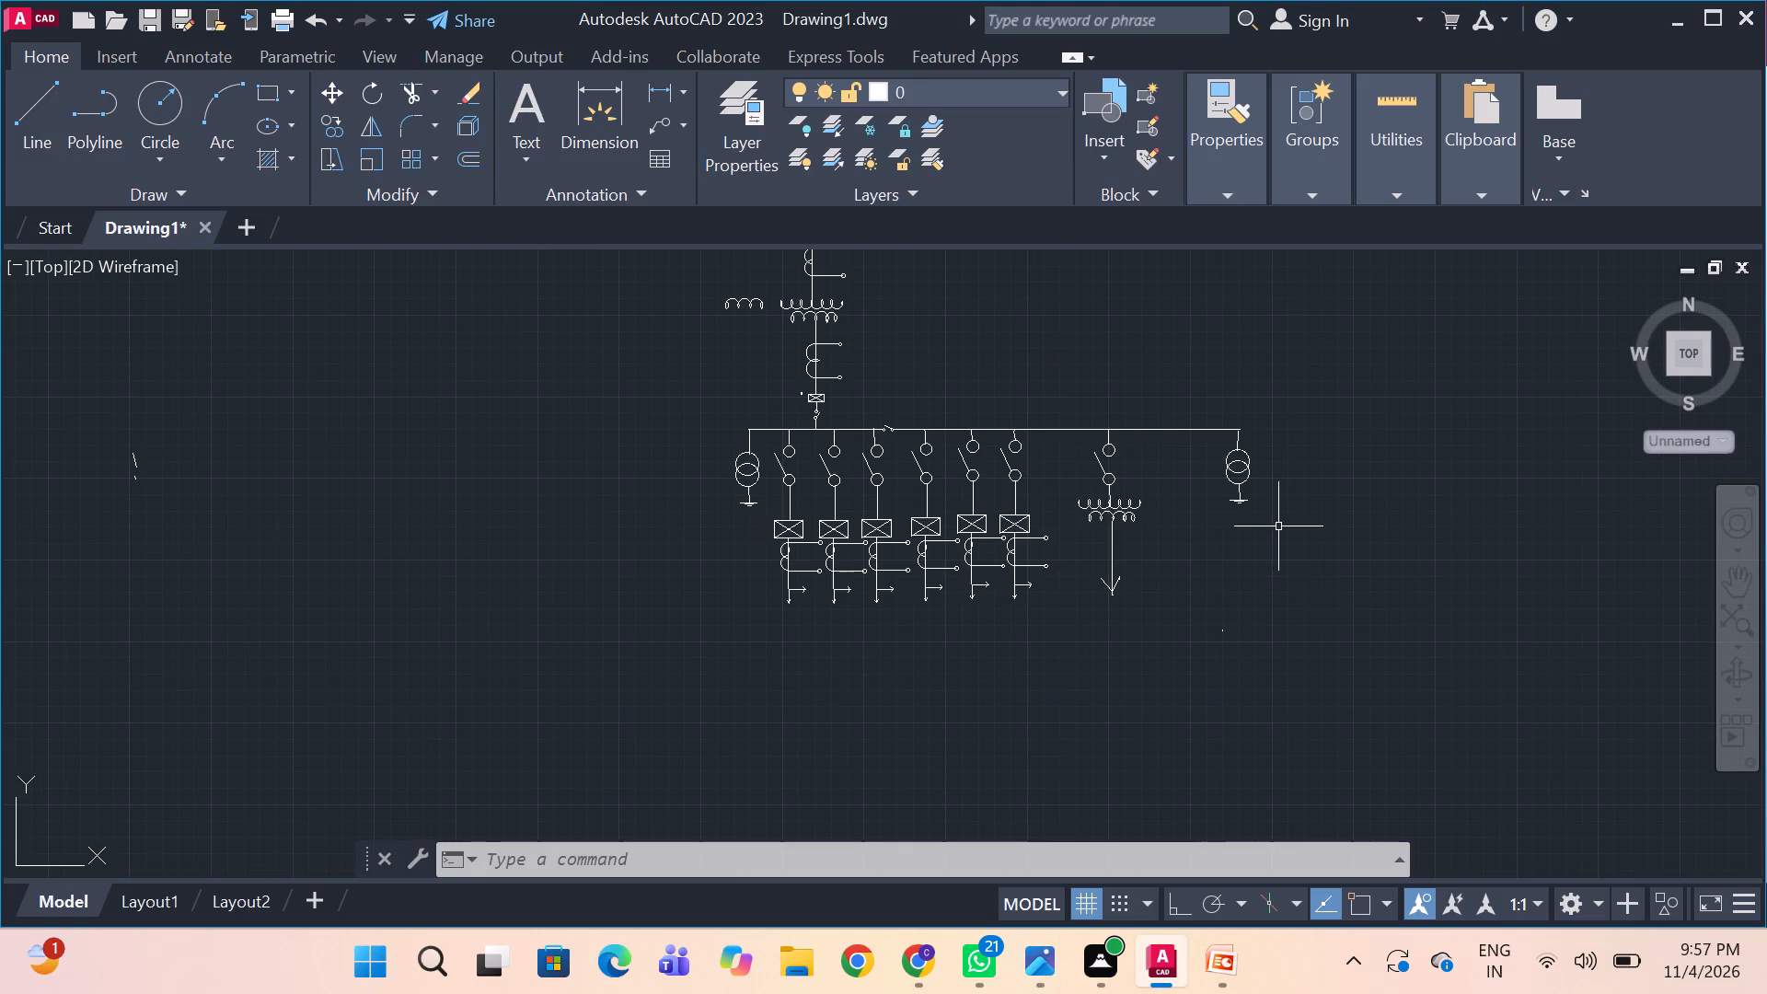
middle_click_drag(1099, 351, 1099, 569)
scroll(1099, 349, "down", 1)
key("alt+Tab")
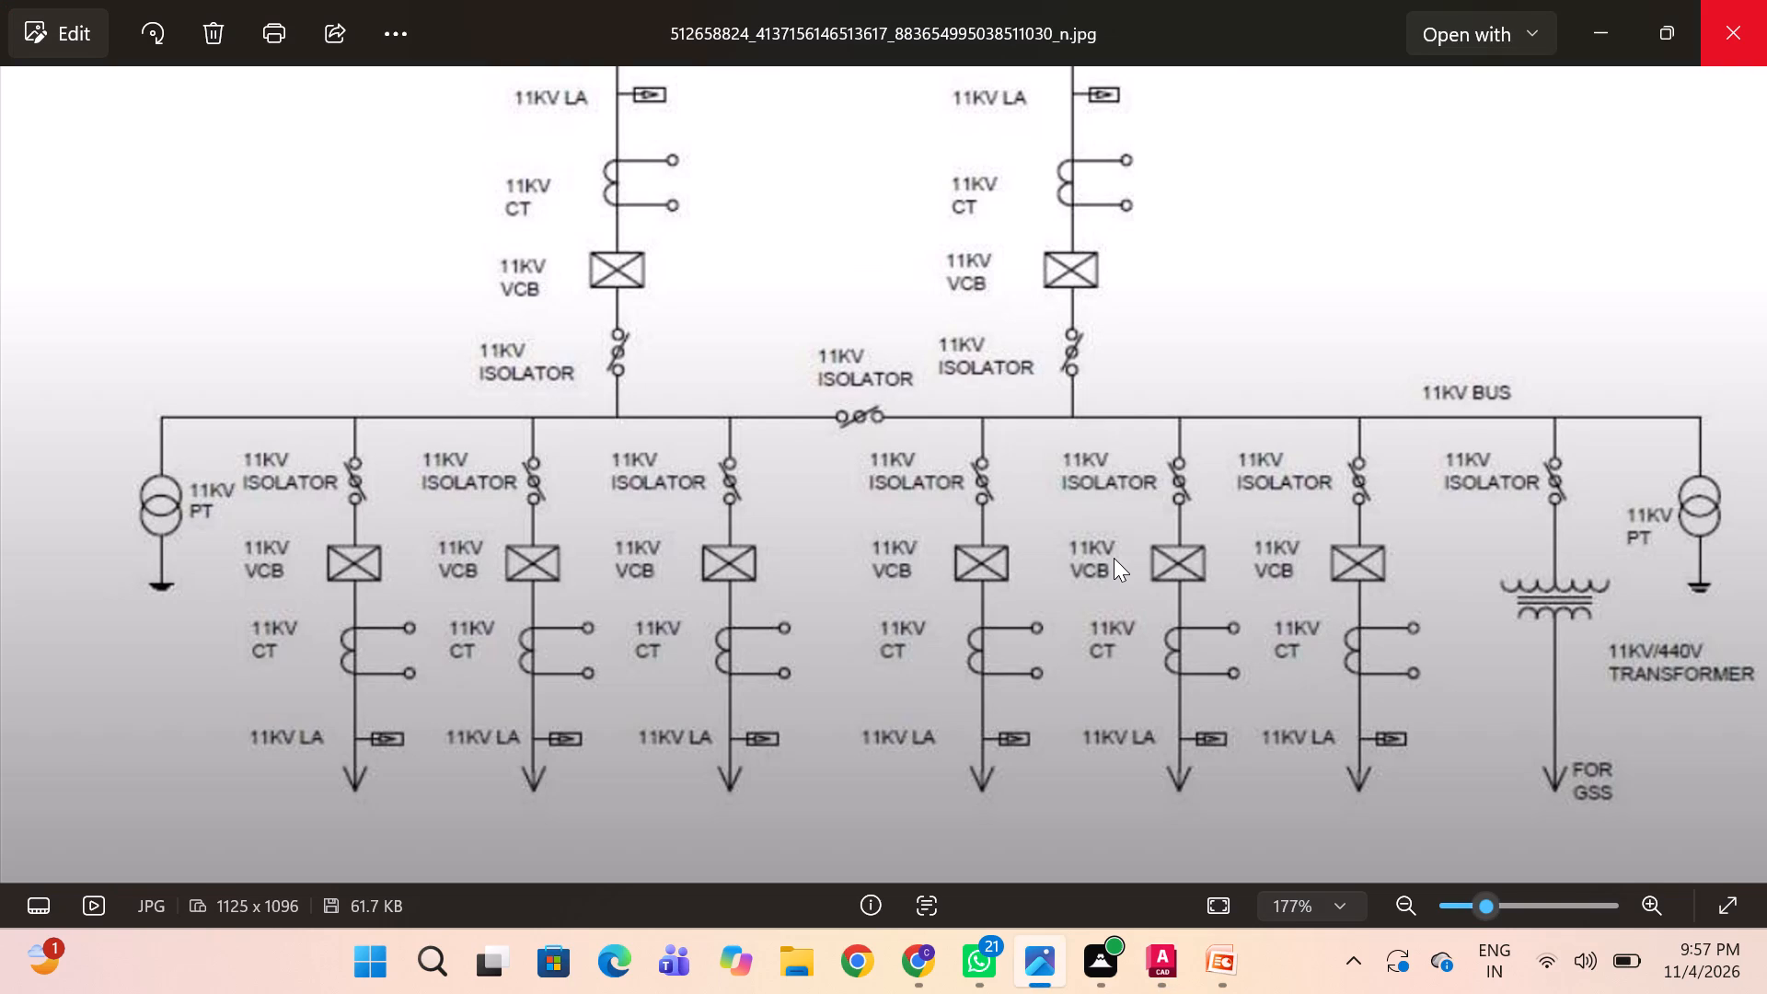
key("alt+Tab")
Erase the stray row of coil arcs beside the coil-type transformer between the upper bus and the 11KV bus.
scroll(957, 514, "up", 2)
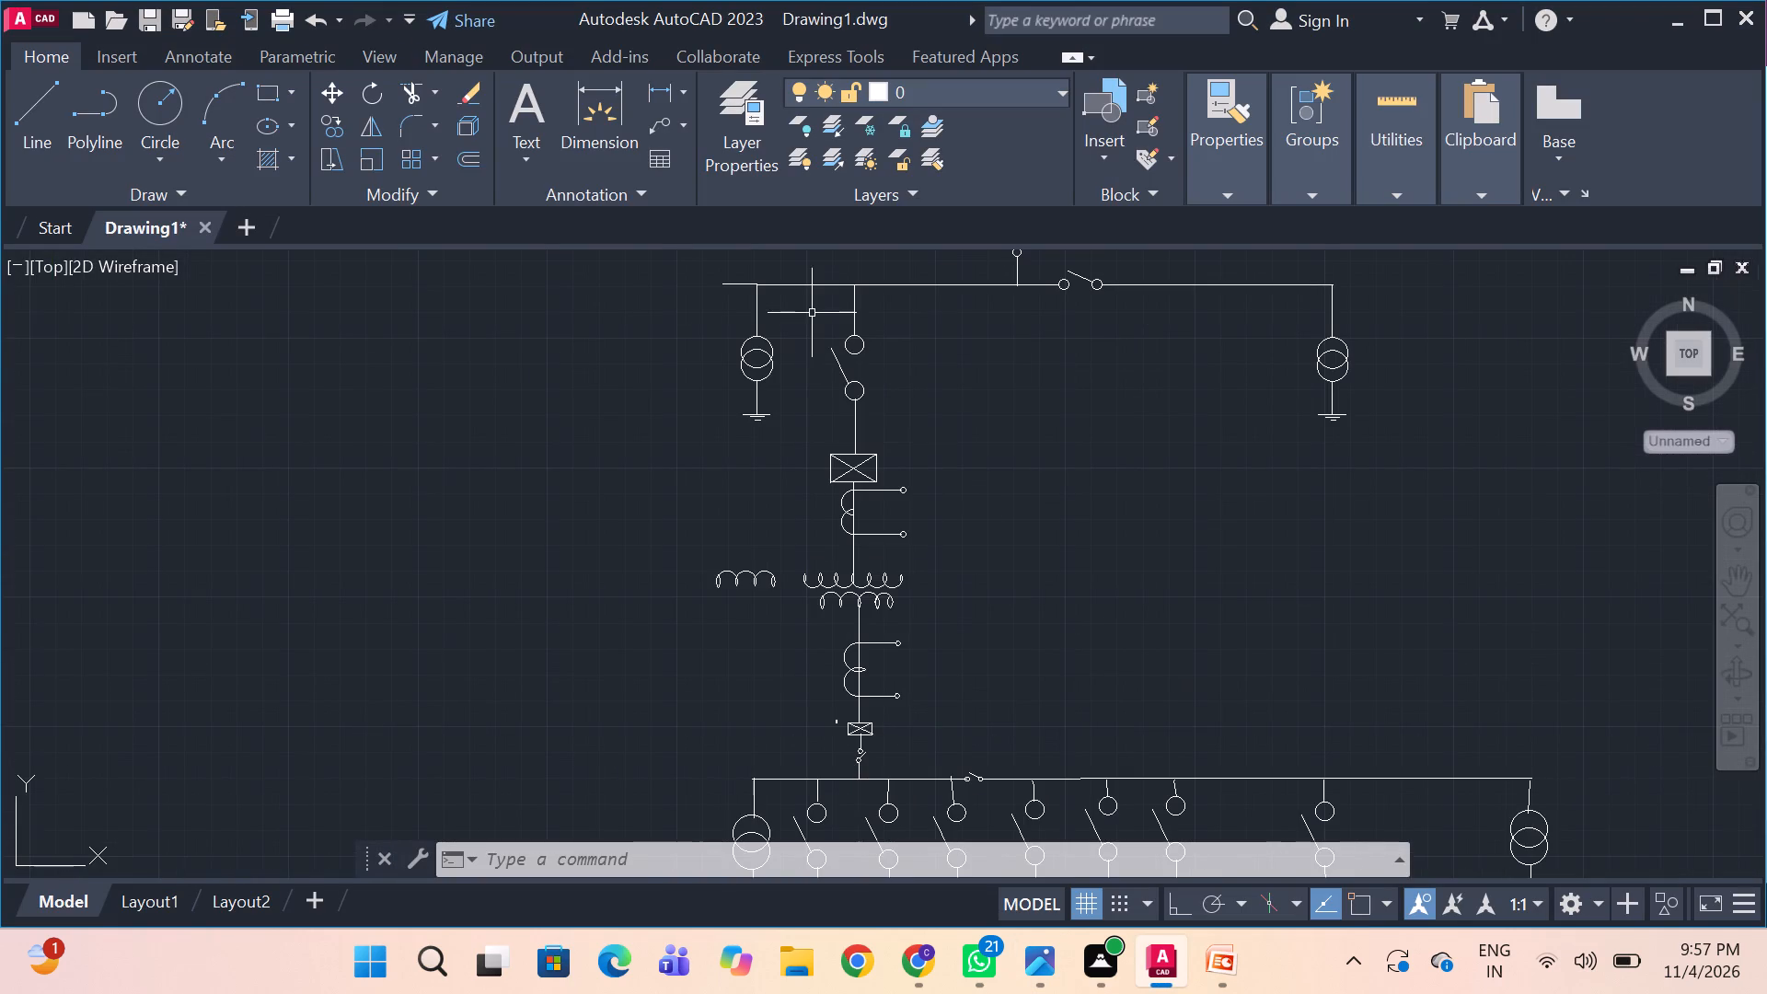
left_click(757, 572)
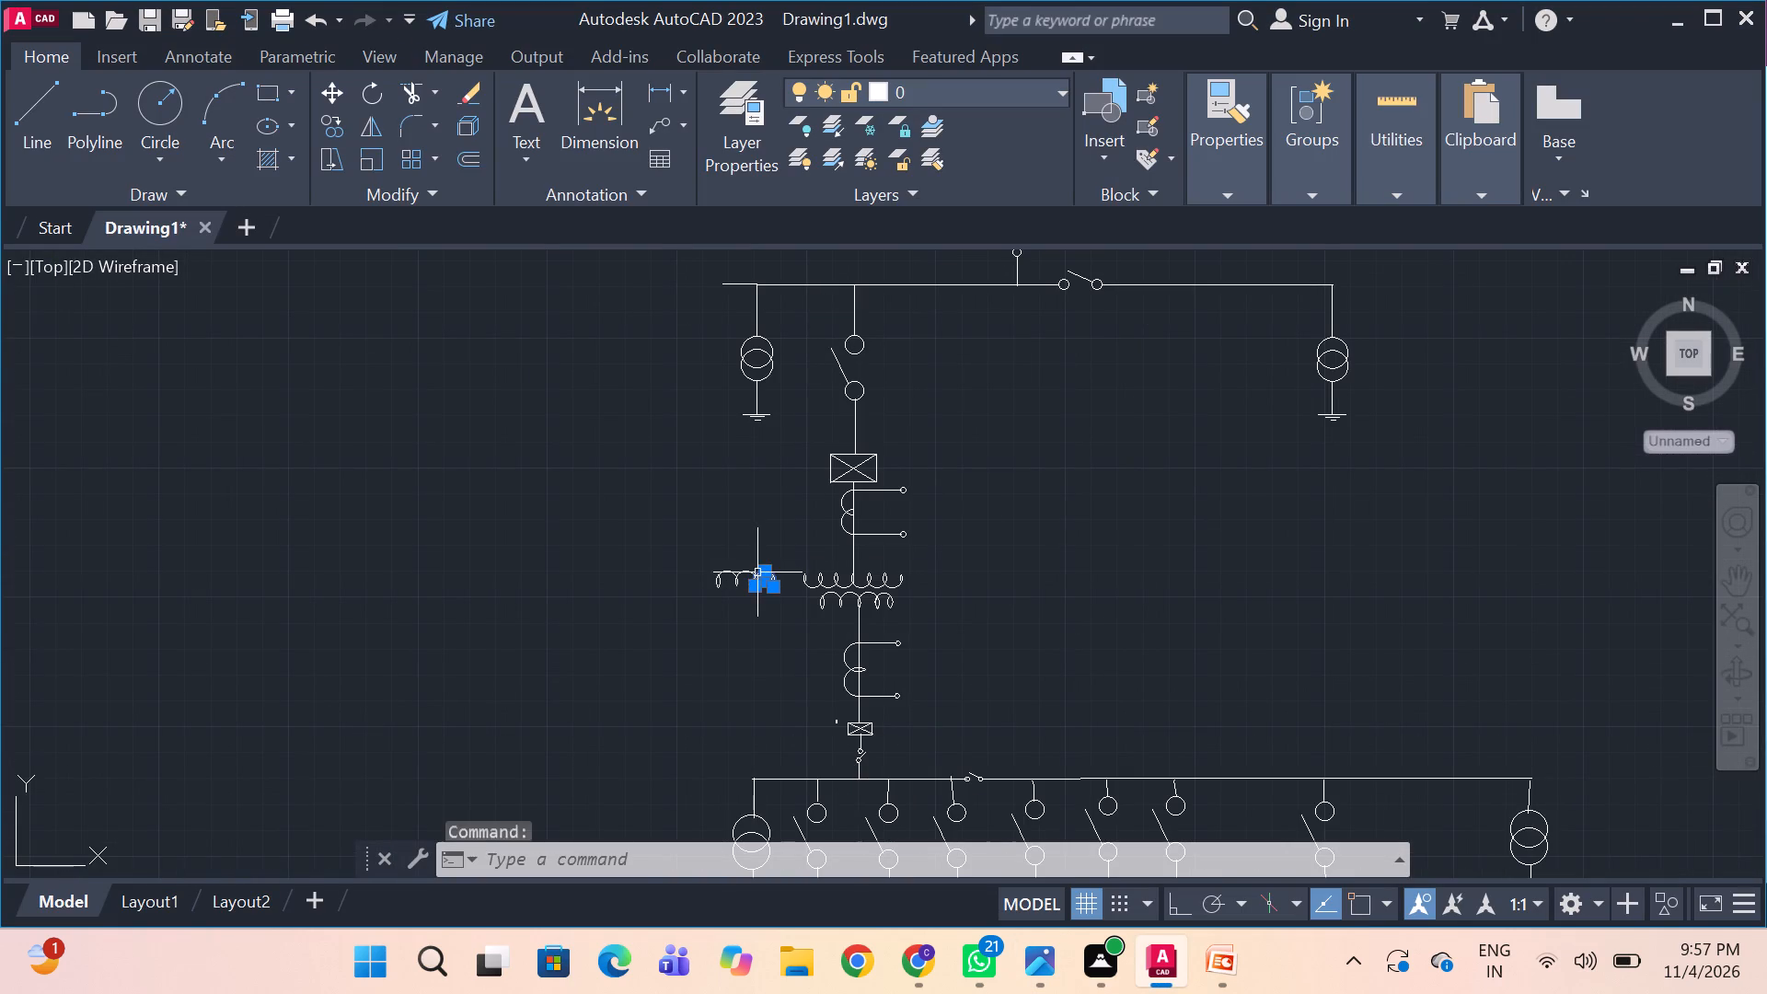
left_click(702, 555)
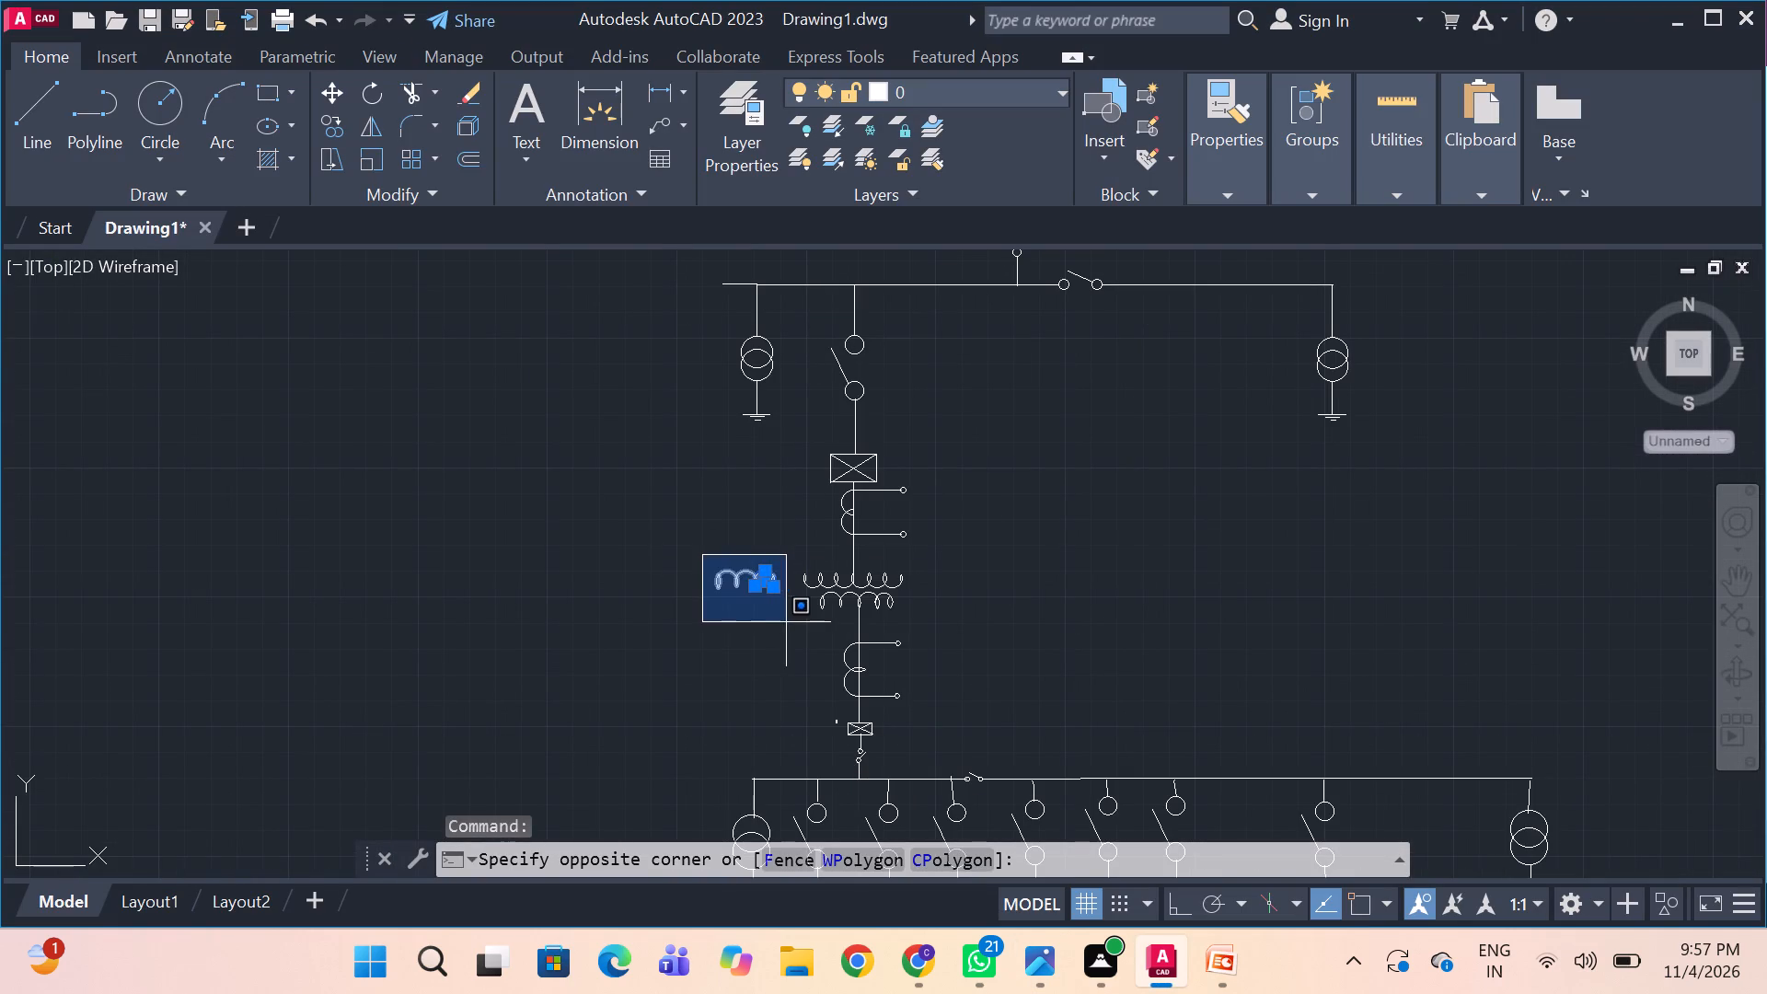
left_click(788, 618)
key("Delete")
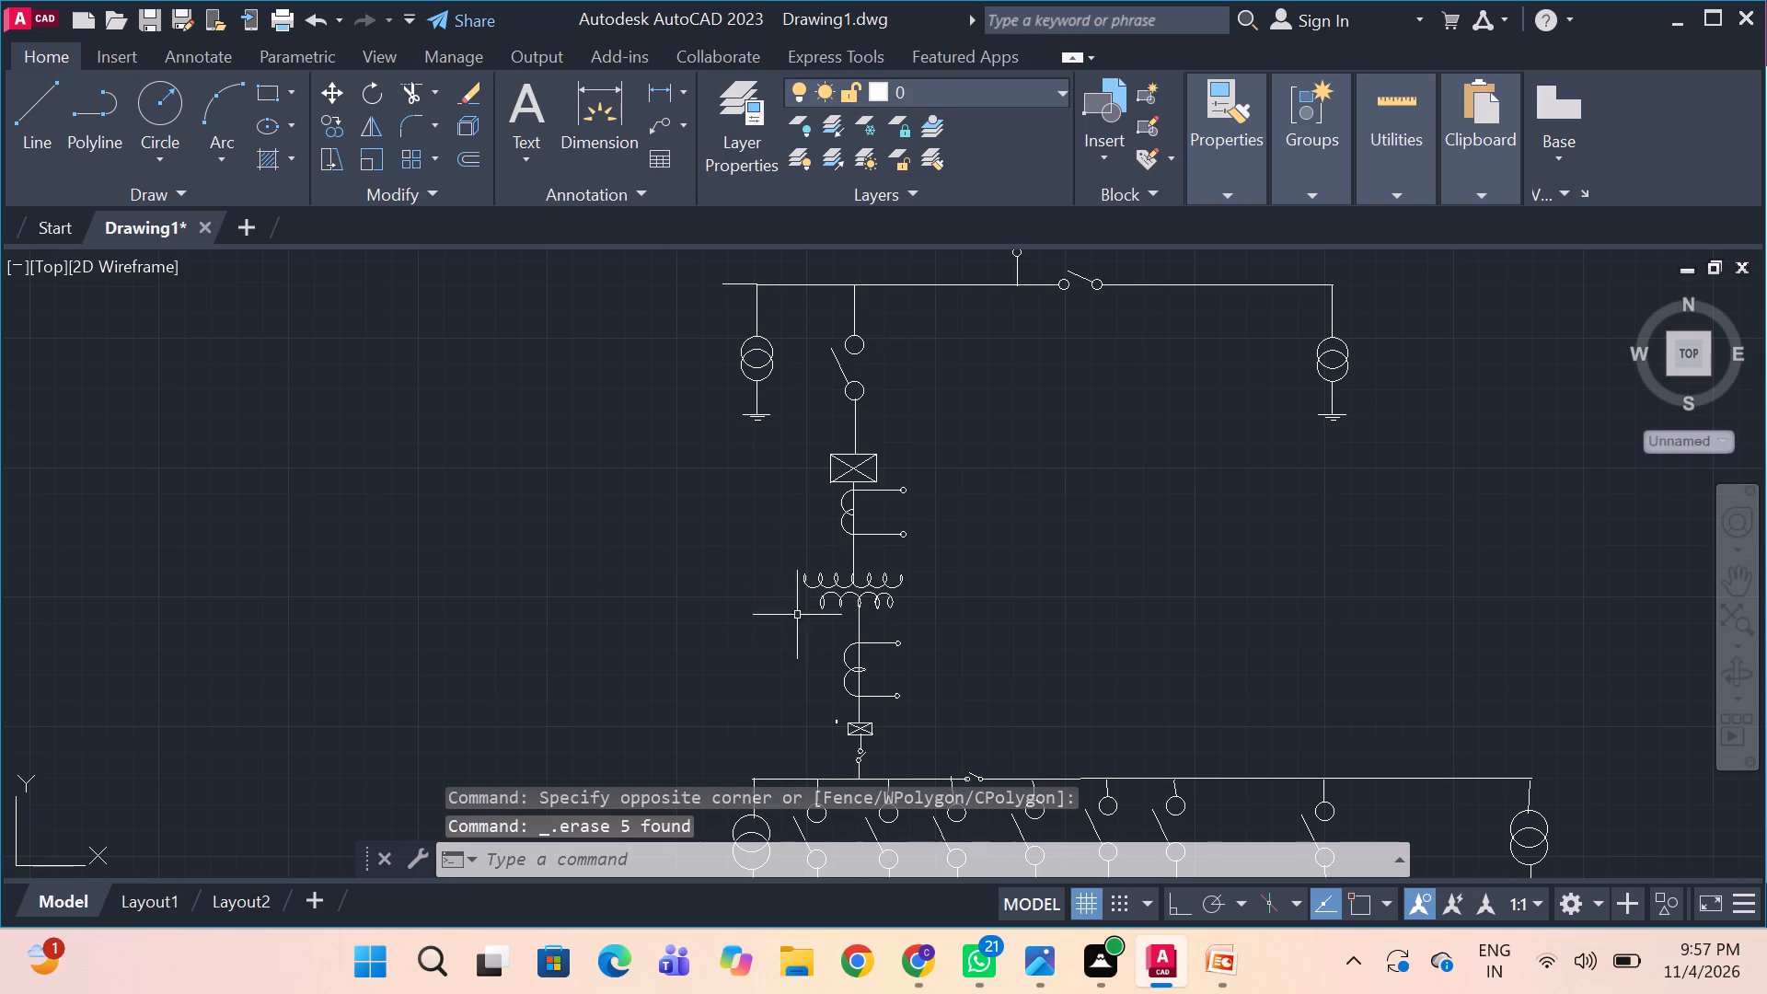
Copy the transformer branch between the two buses, from upper to lower isolator, and paste it near the upper bus's right-hand two-circle transformer.
left_click(803, 301)
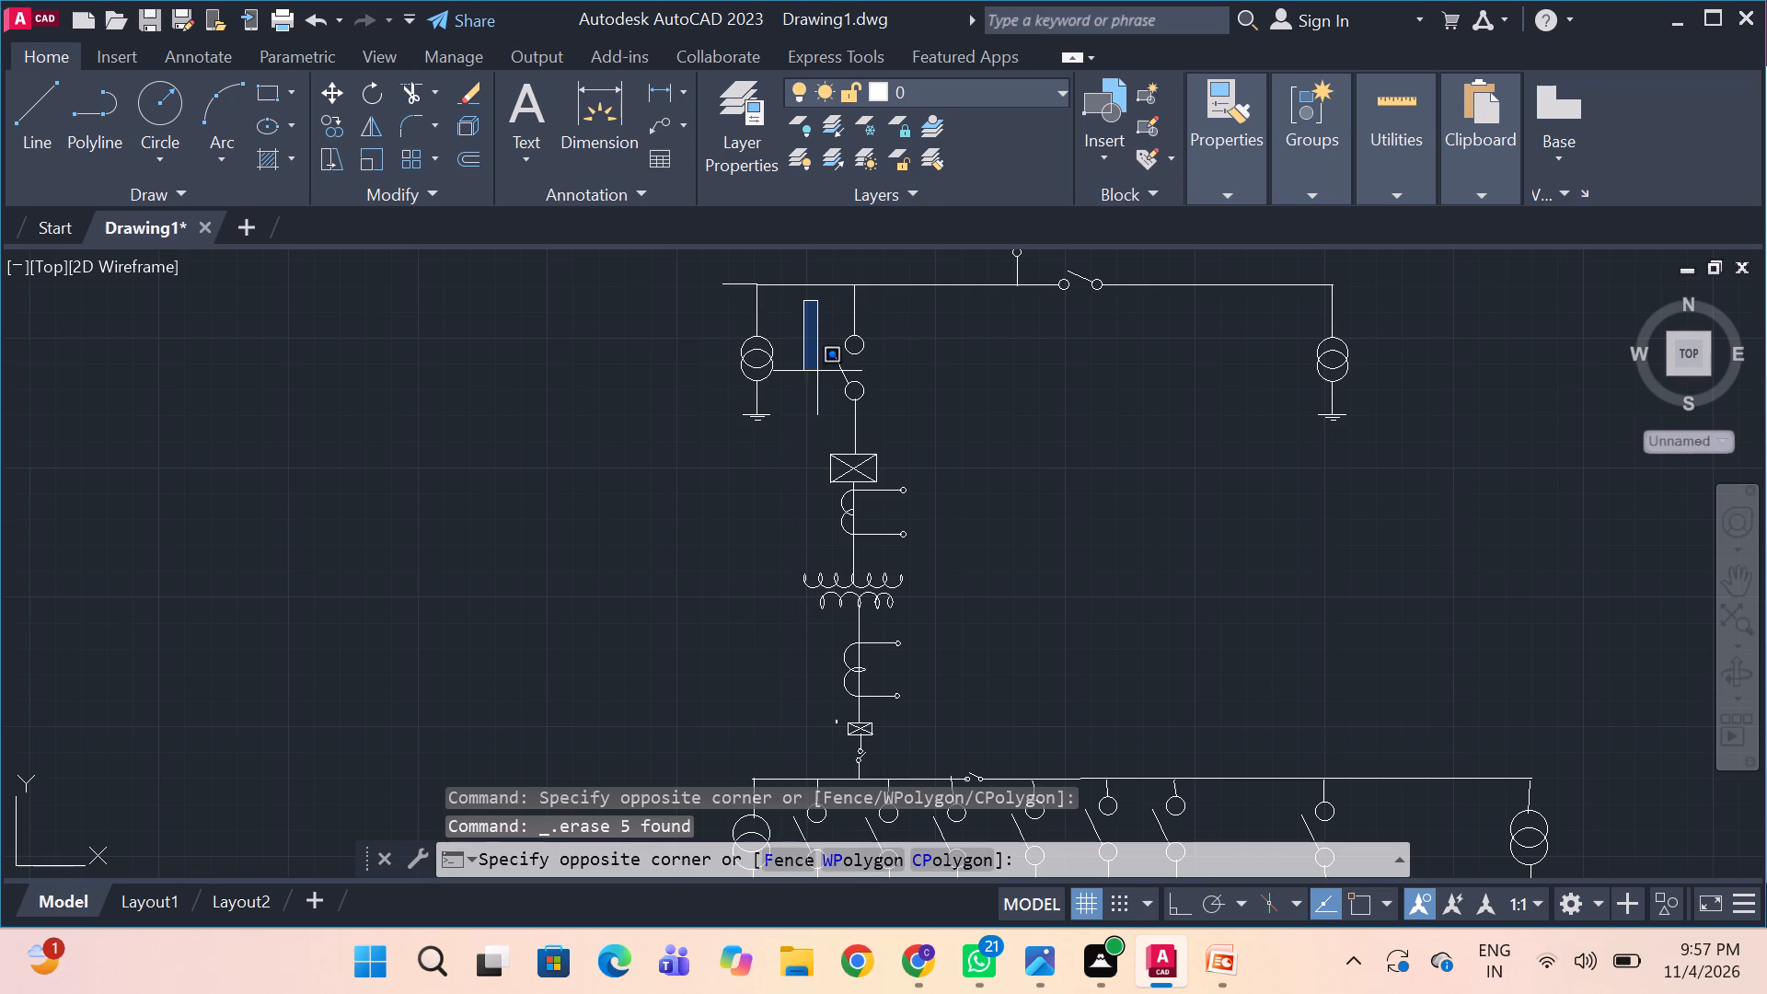
left_click(929, 770)
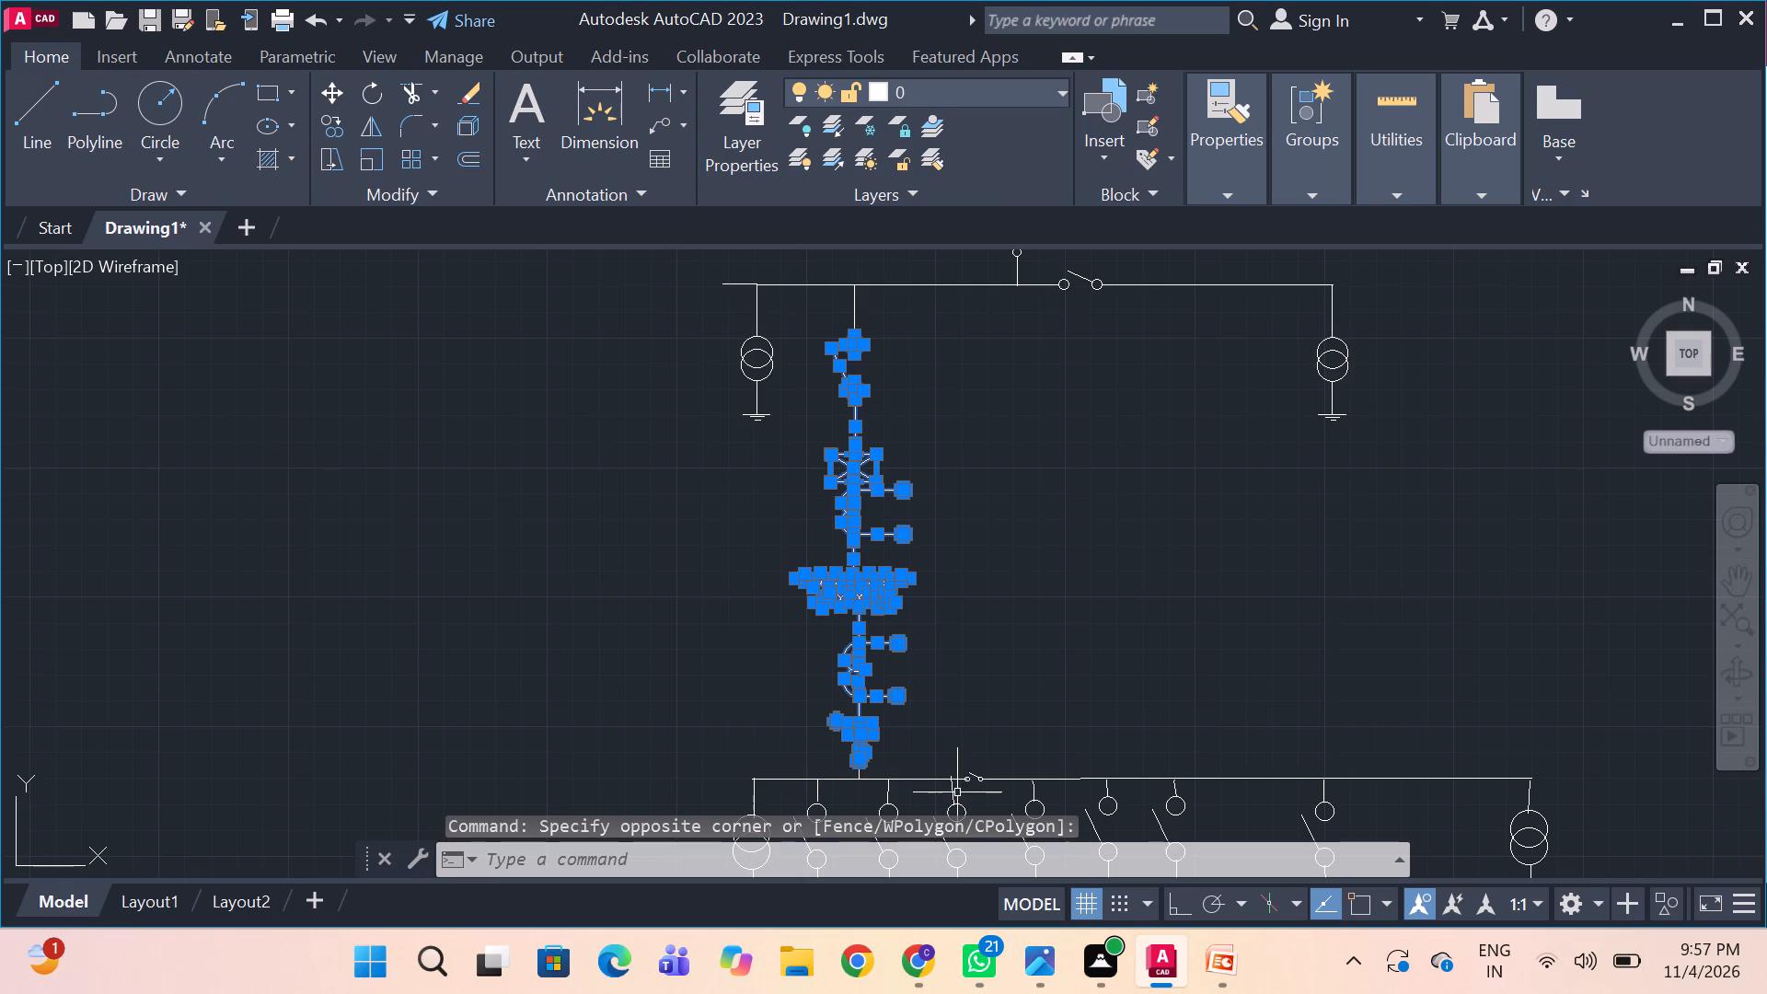
key("ctrl+c")
key("ctrl+v")
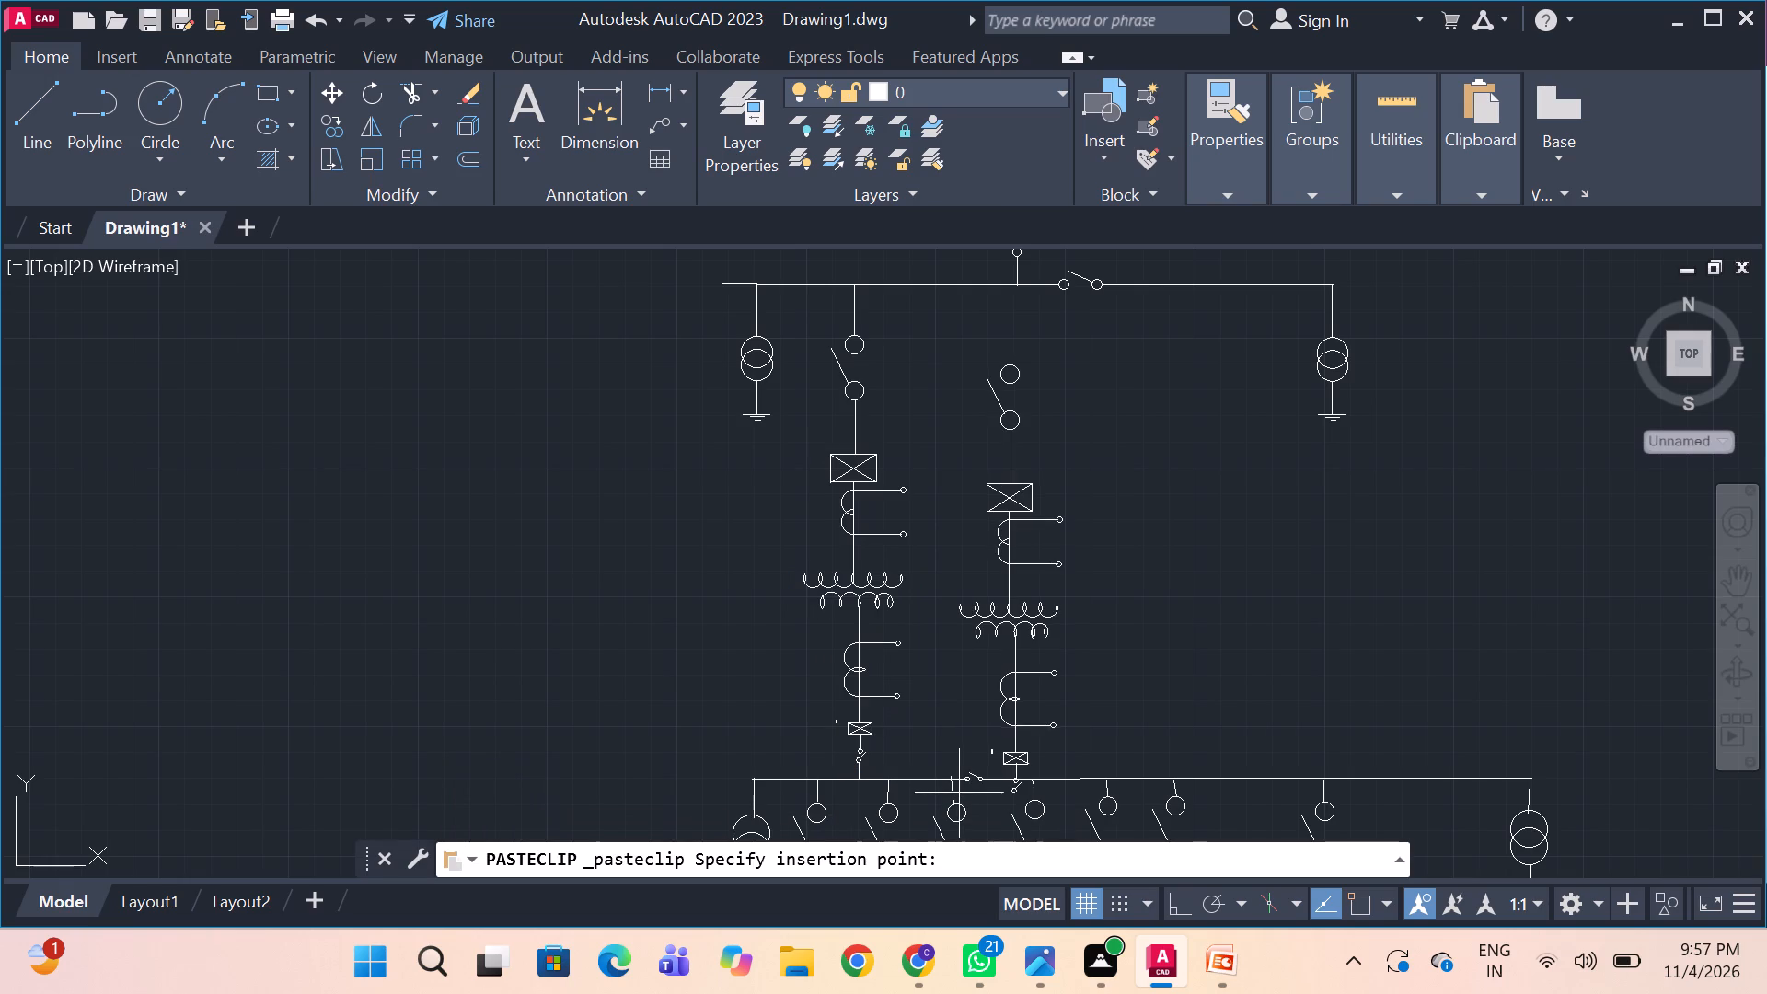
left_click(1174, 742)
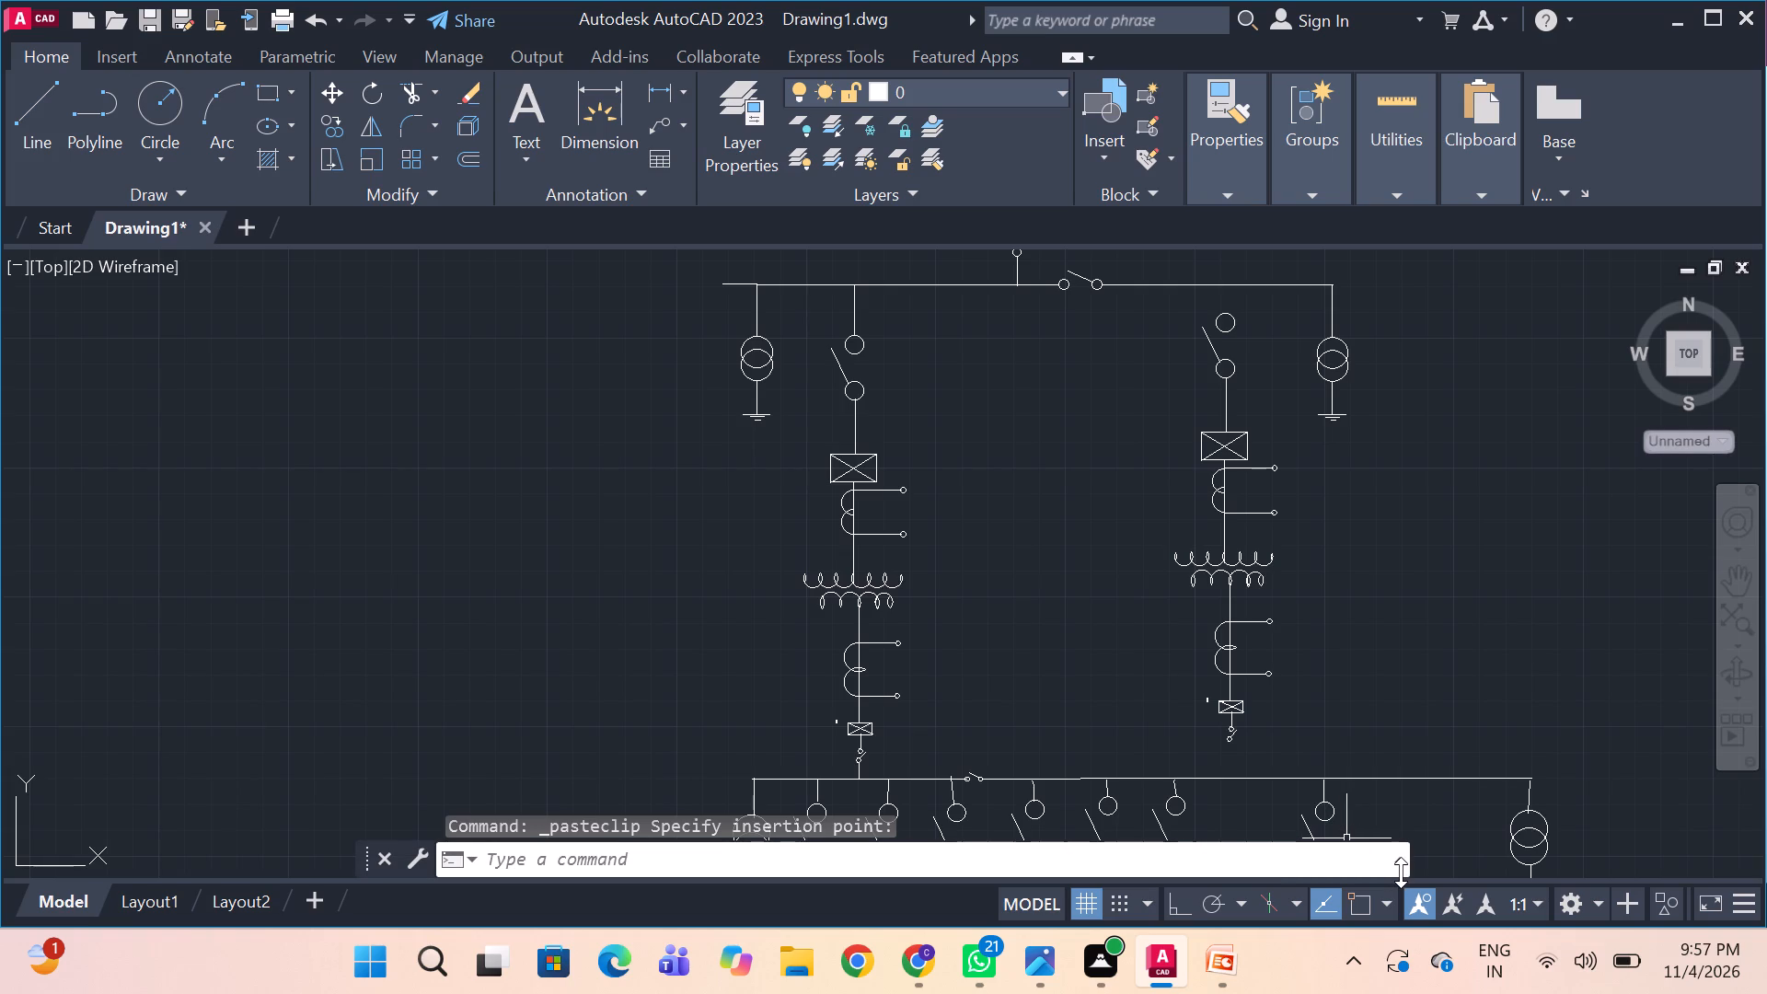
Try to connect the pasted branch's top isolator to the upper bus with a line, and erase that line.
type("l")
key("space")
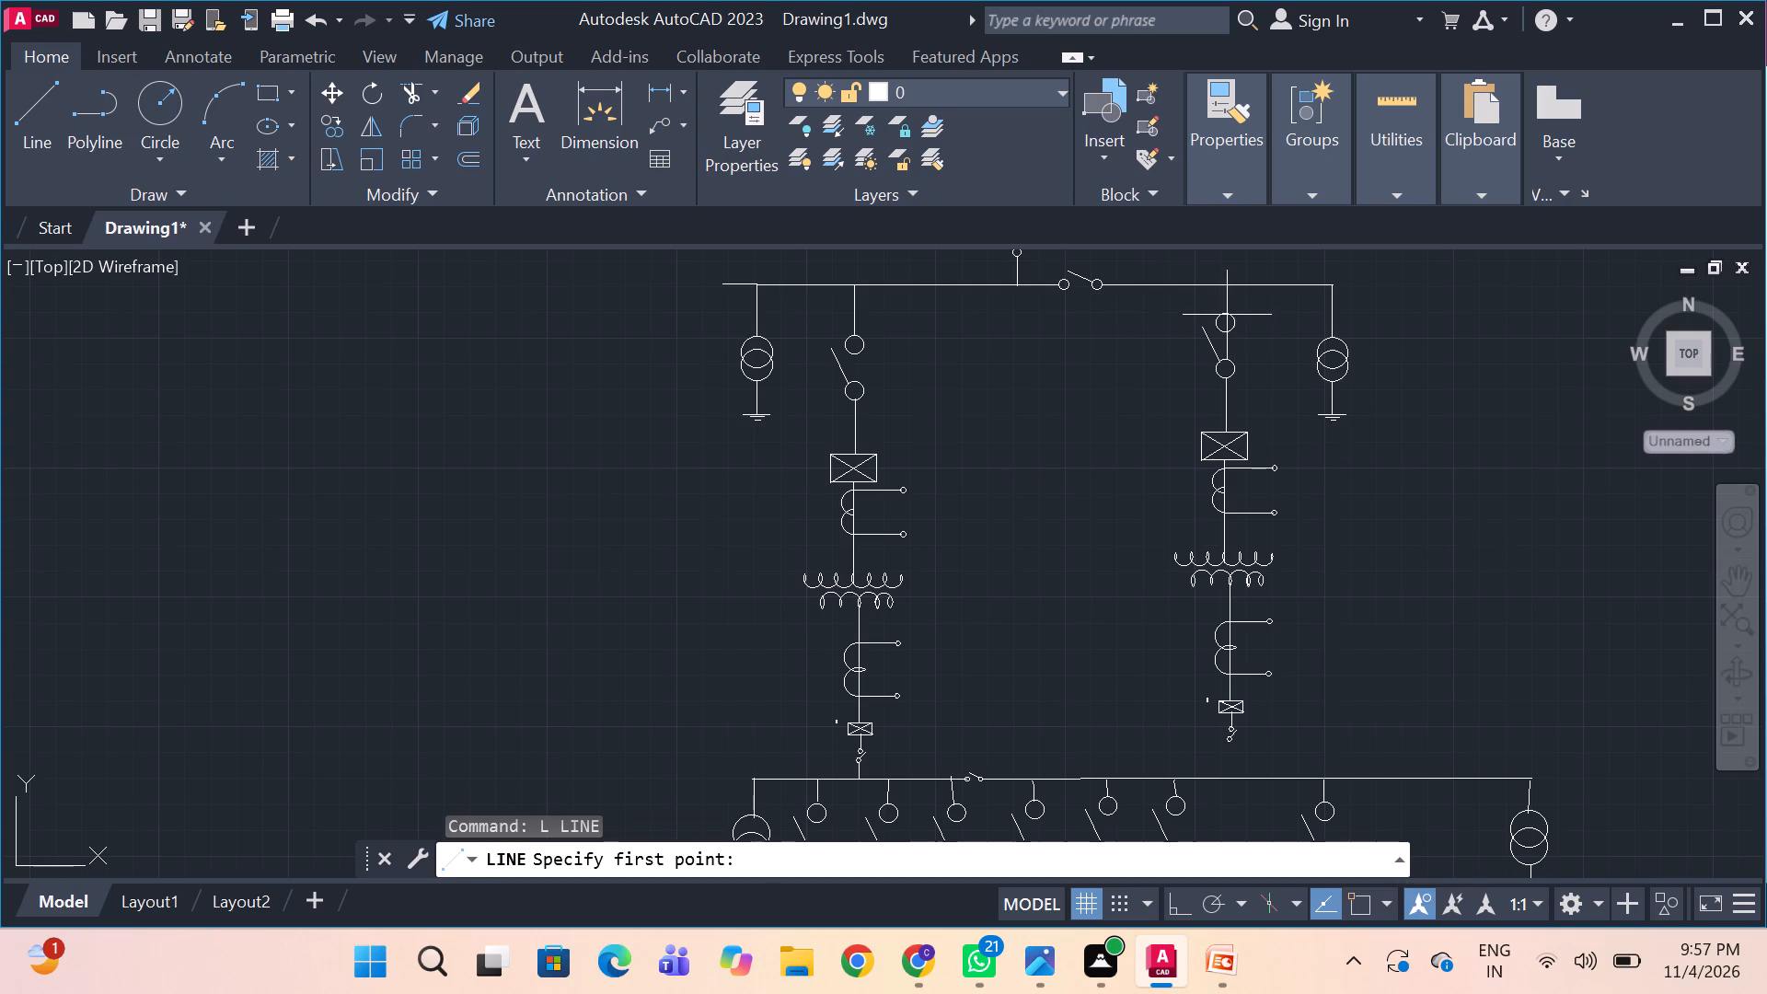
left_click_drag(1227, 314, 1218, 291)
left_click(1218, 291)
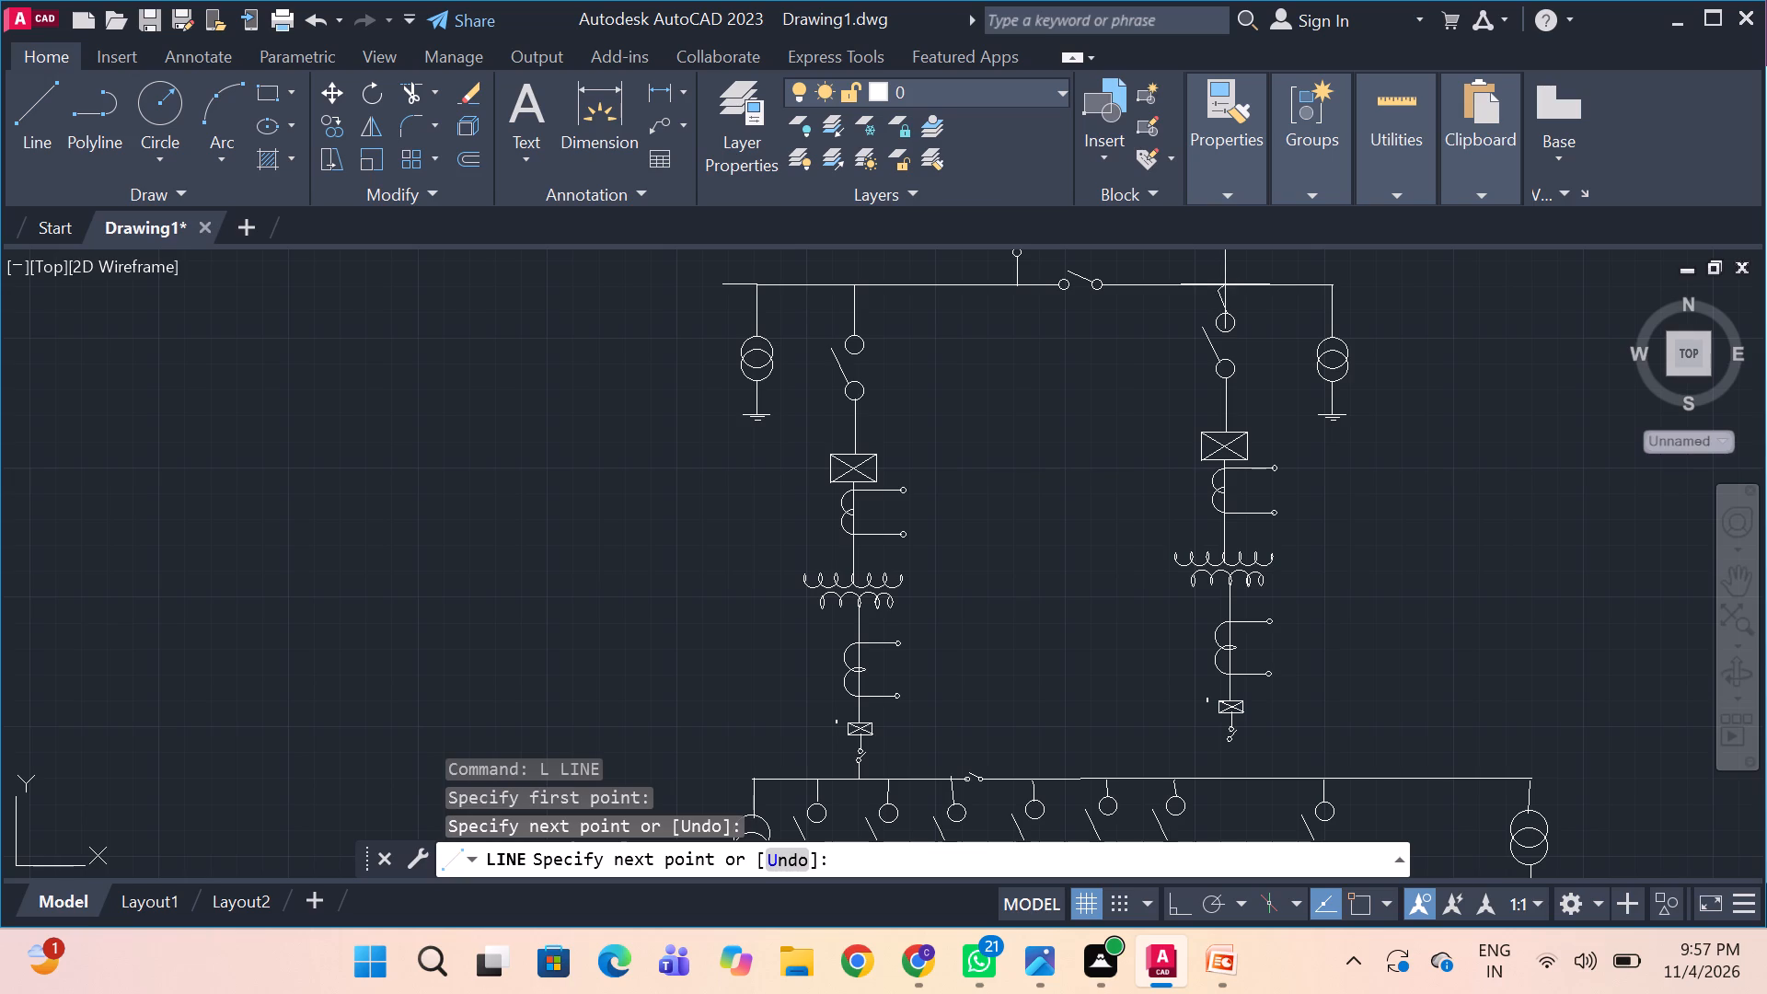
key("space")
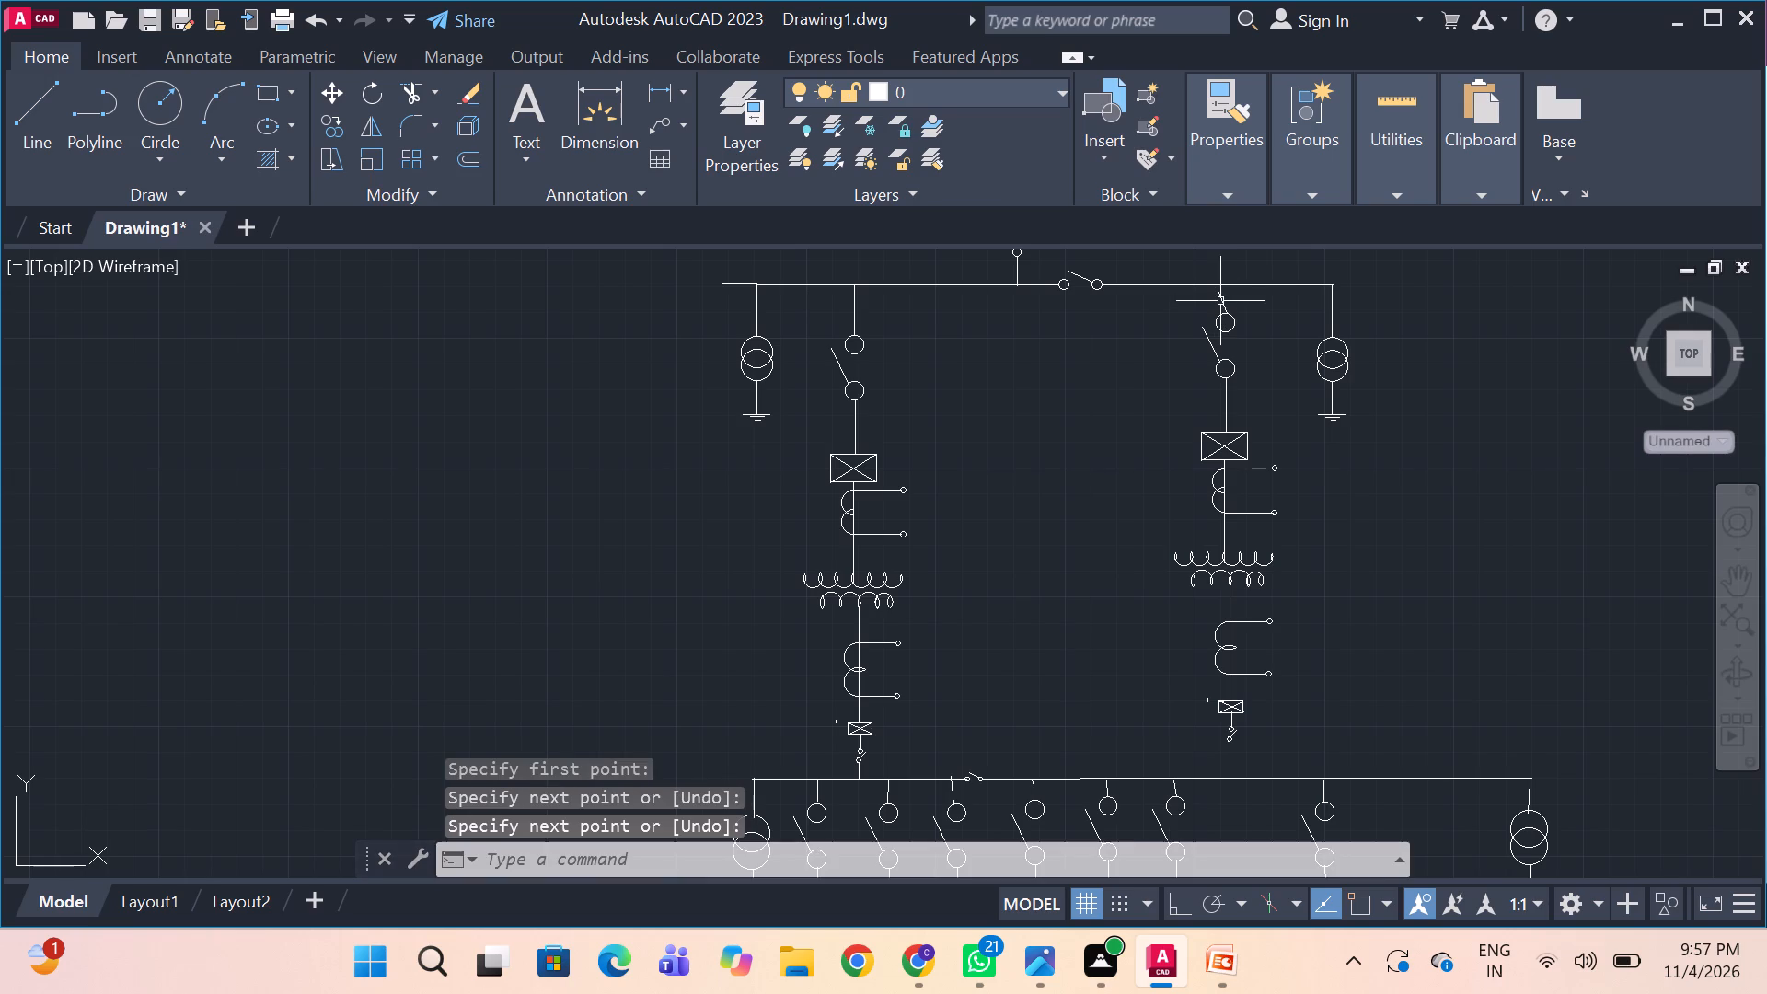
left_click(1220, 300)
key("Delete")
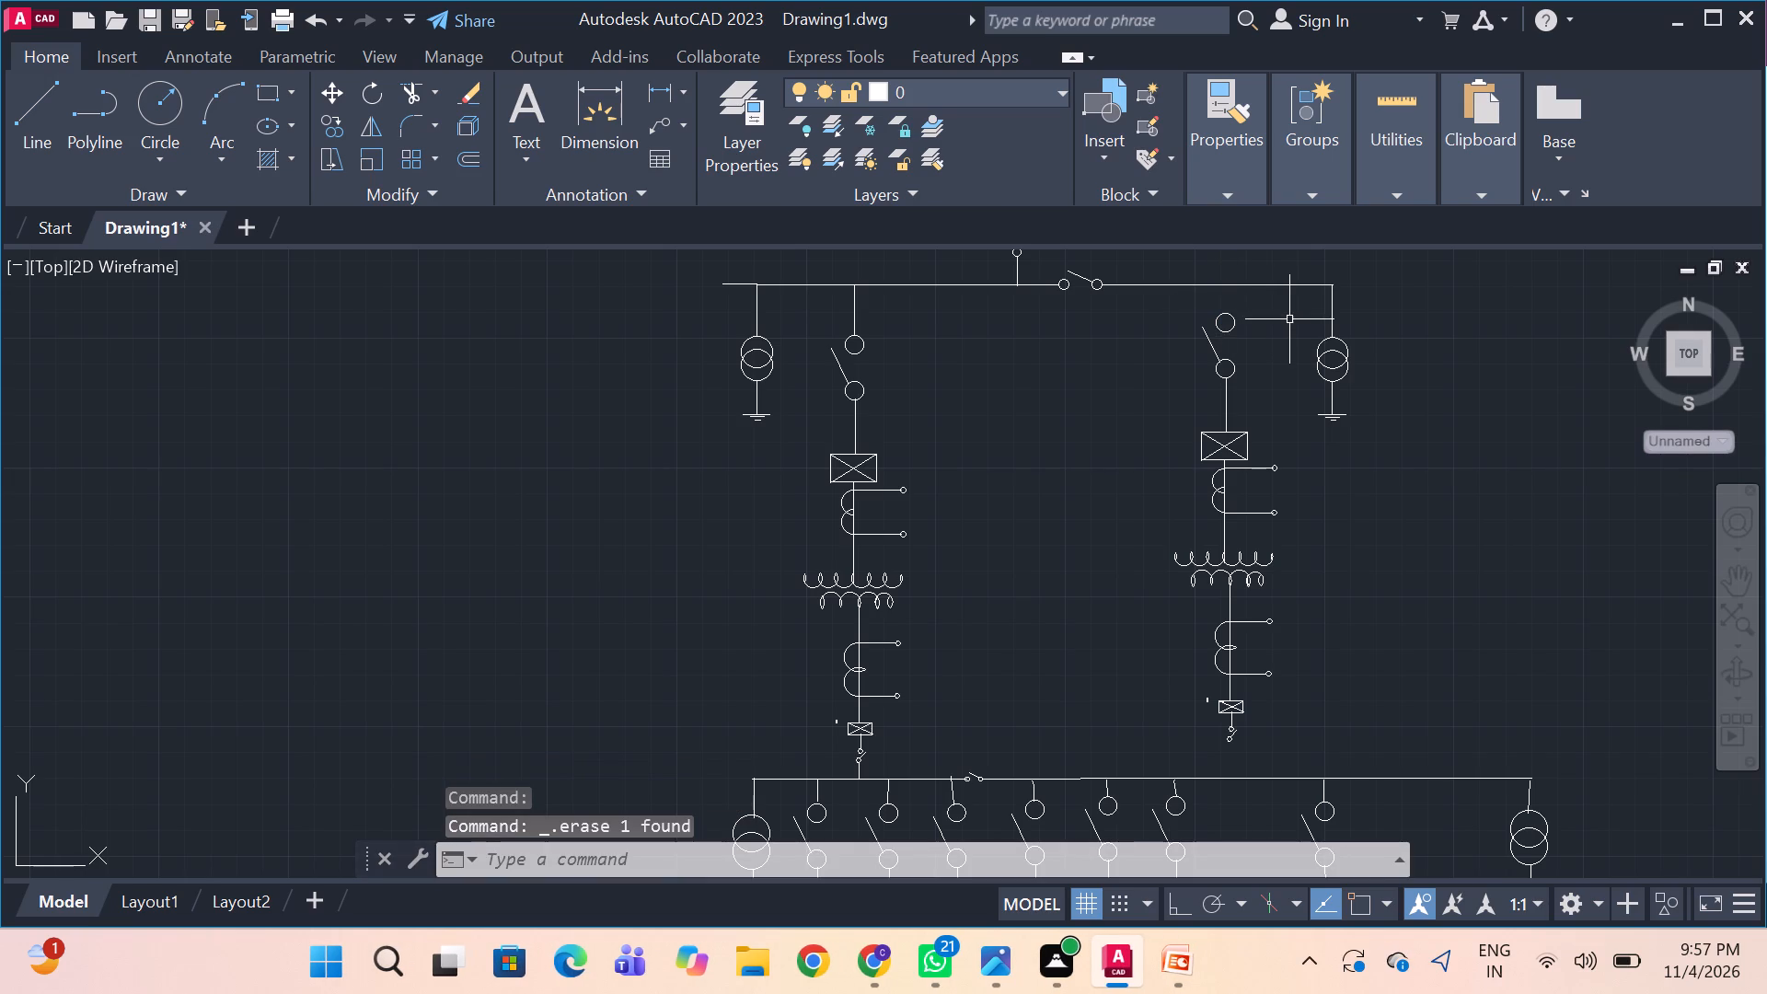
Turn Ortho on and draw a vertical line from the pasted branch's top isolator circle up to the upper bus.
key("F8")
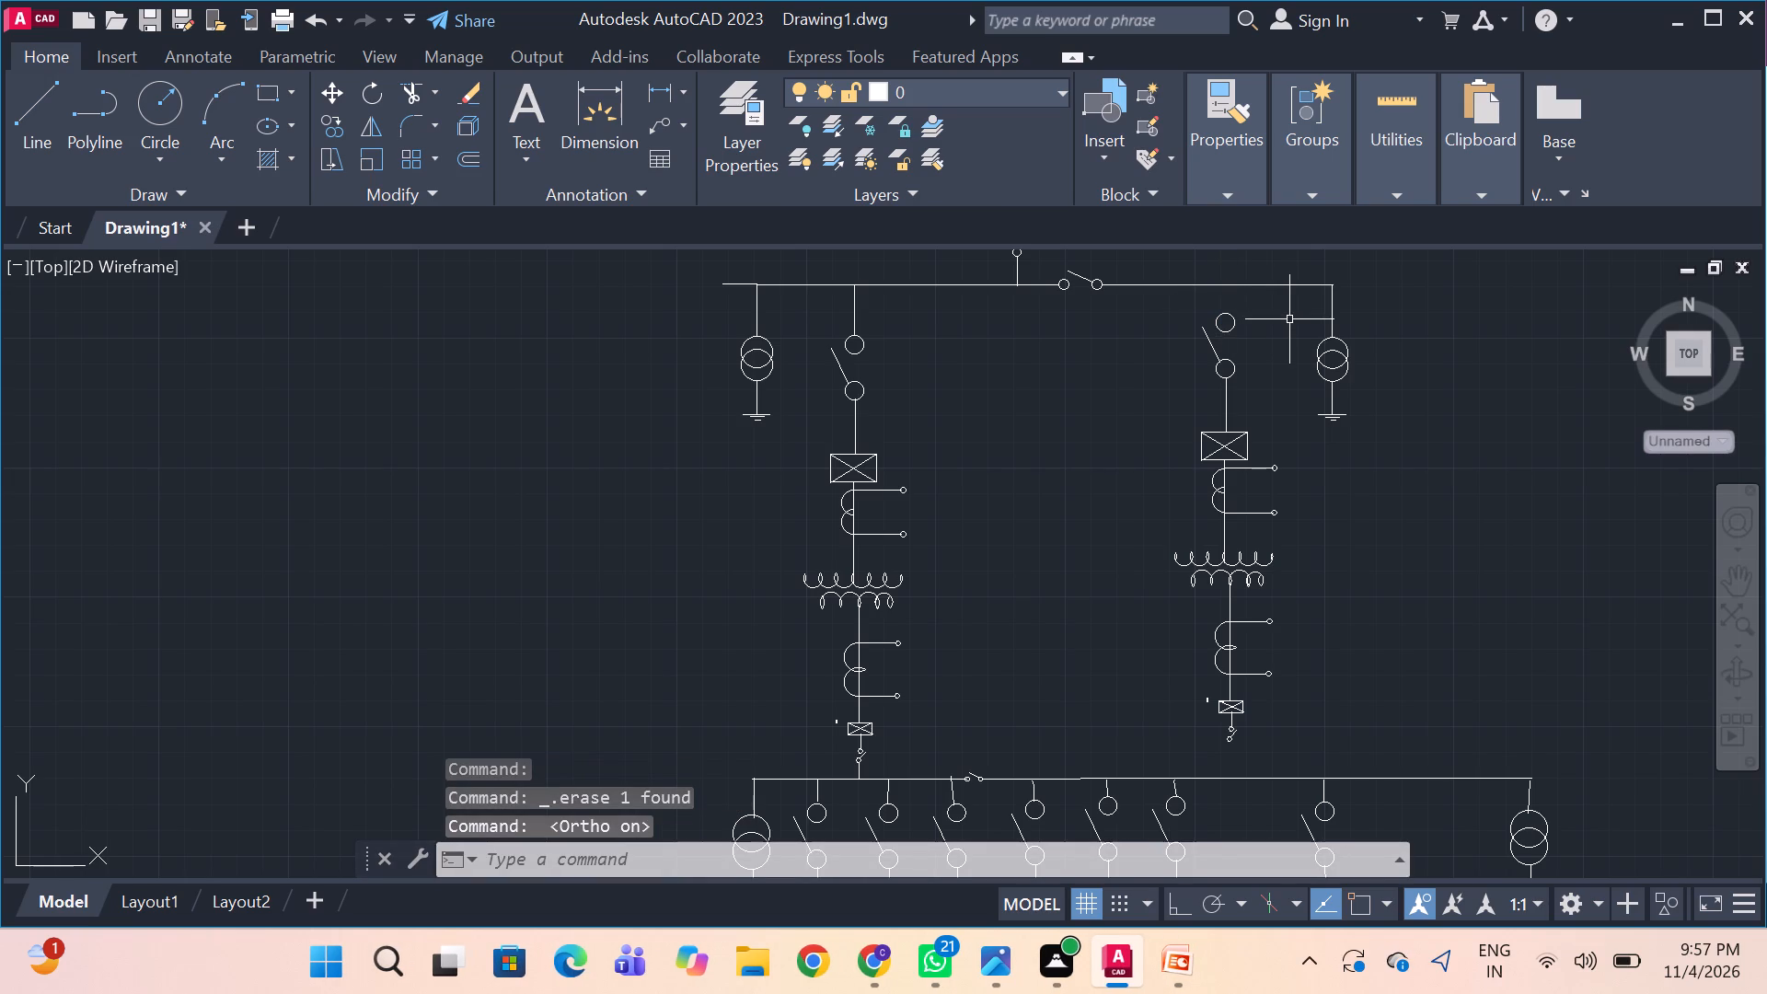
type("l")
key("space")
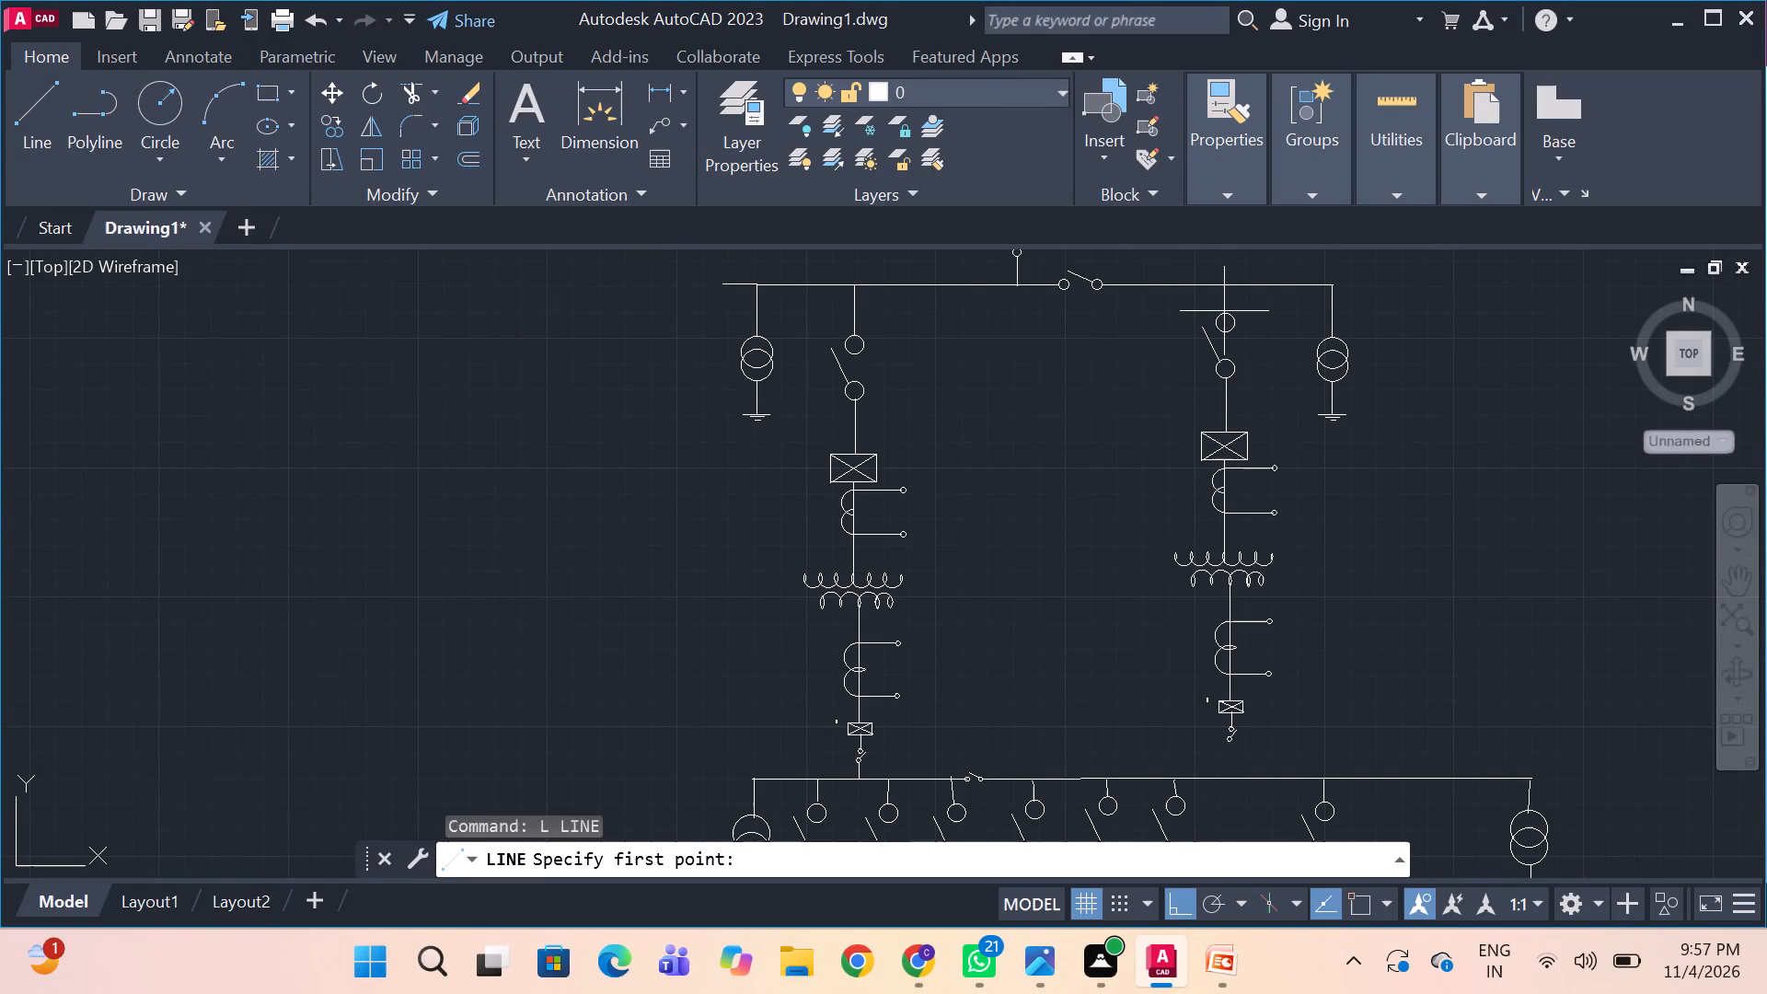
left_click_drag(1224, 313, 1229, 286)
left_click(1229, 284)
key("space")
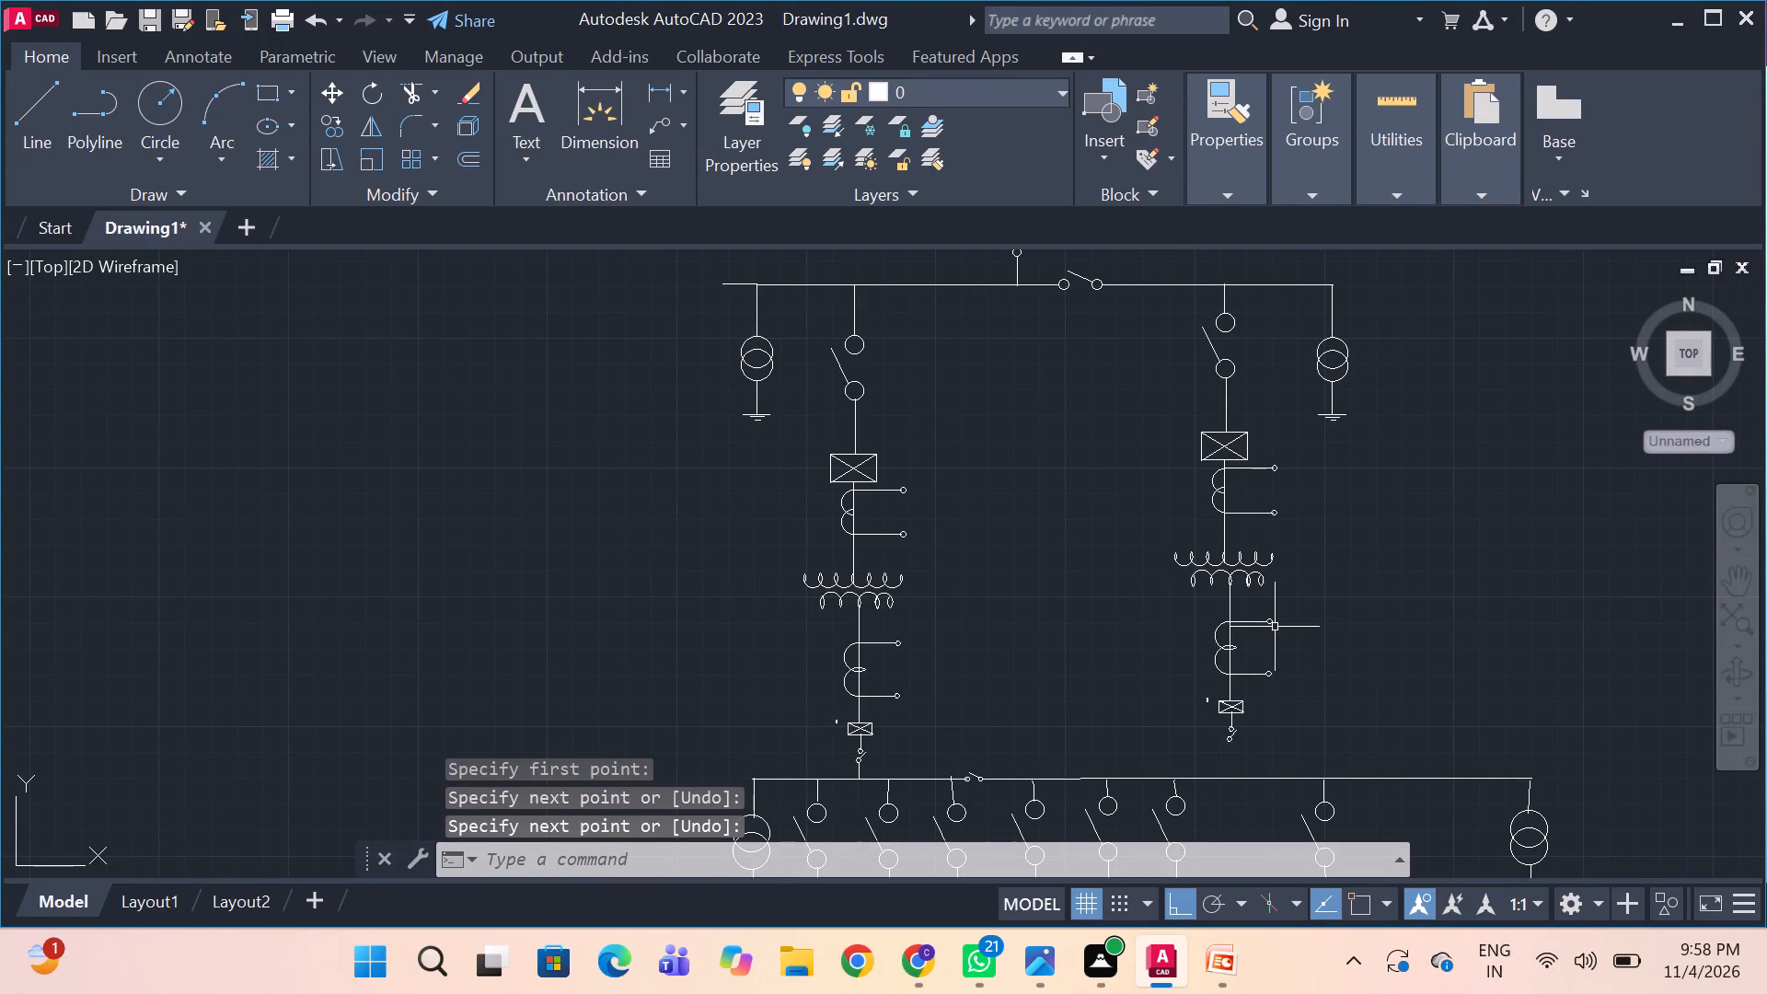
Draw a vertical line from the pasted branch's bottom isolator circle down to the 11KV bus.
scroll(1276, 626, "up", 1)
middle_click_drag(1308, 629, 1327, 340)
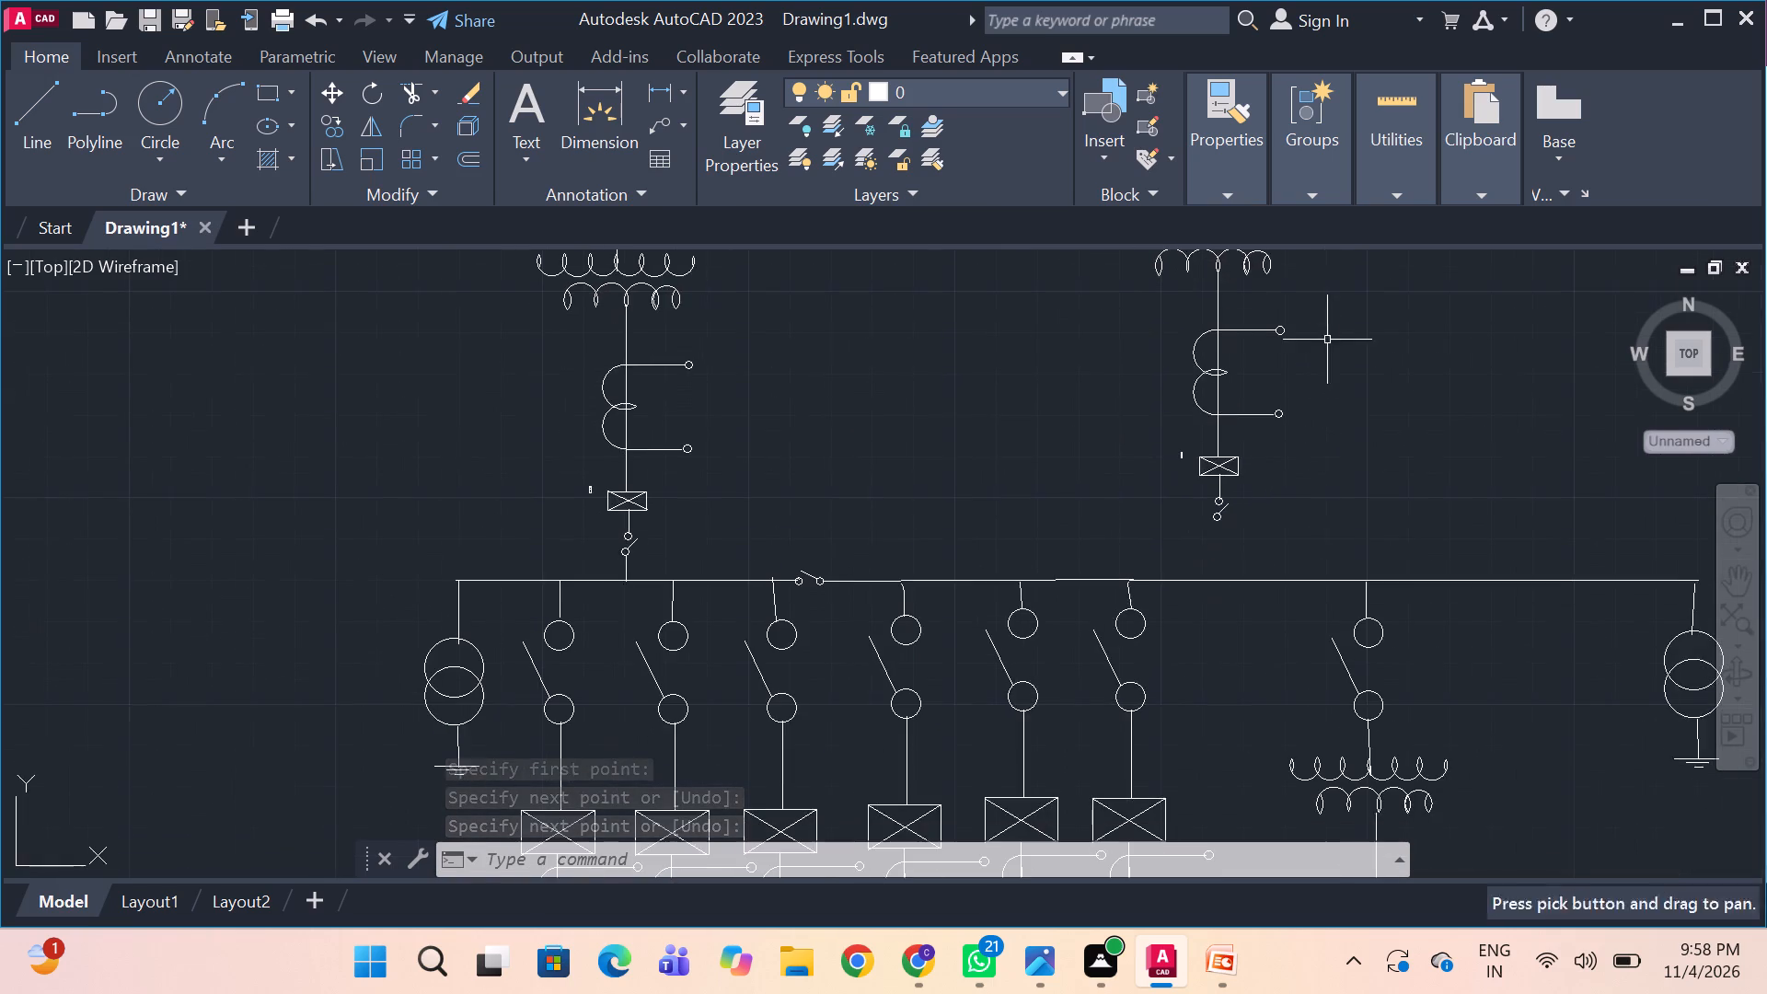
scroll(1305, 422, "up", 1)
type("l")
key("space")
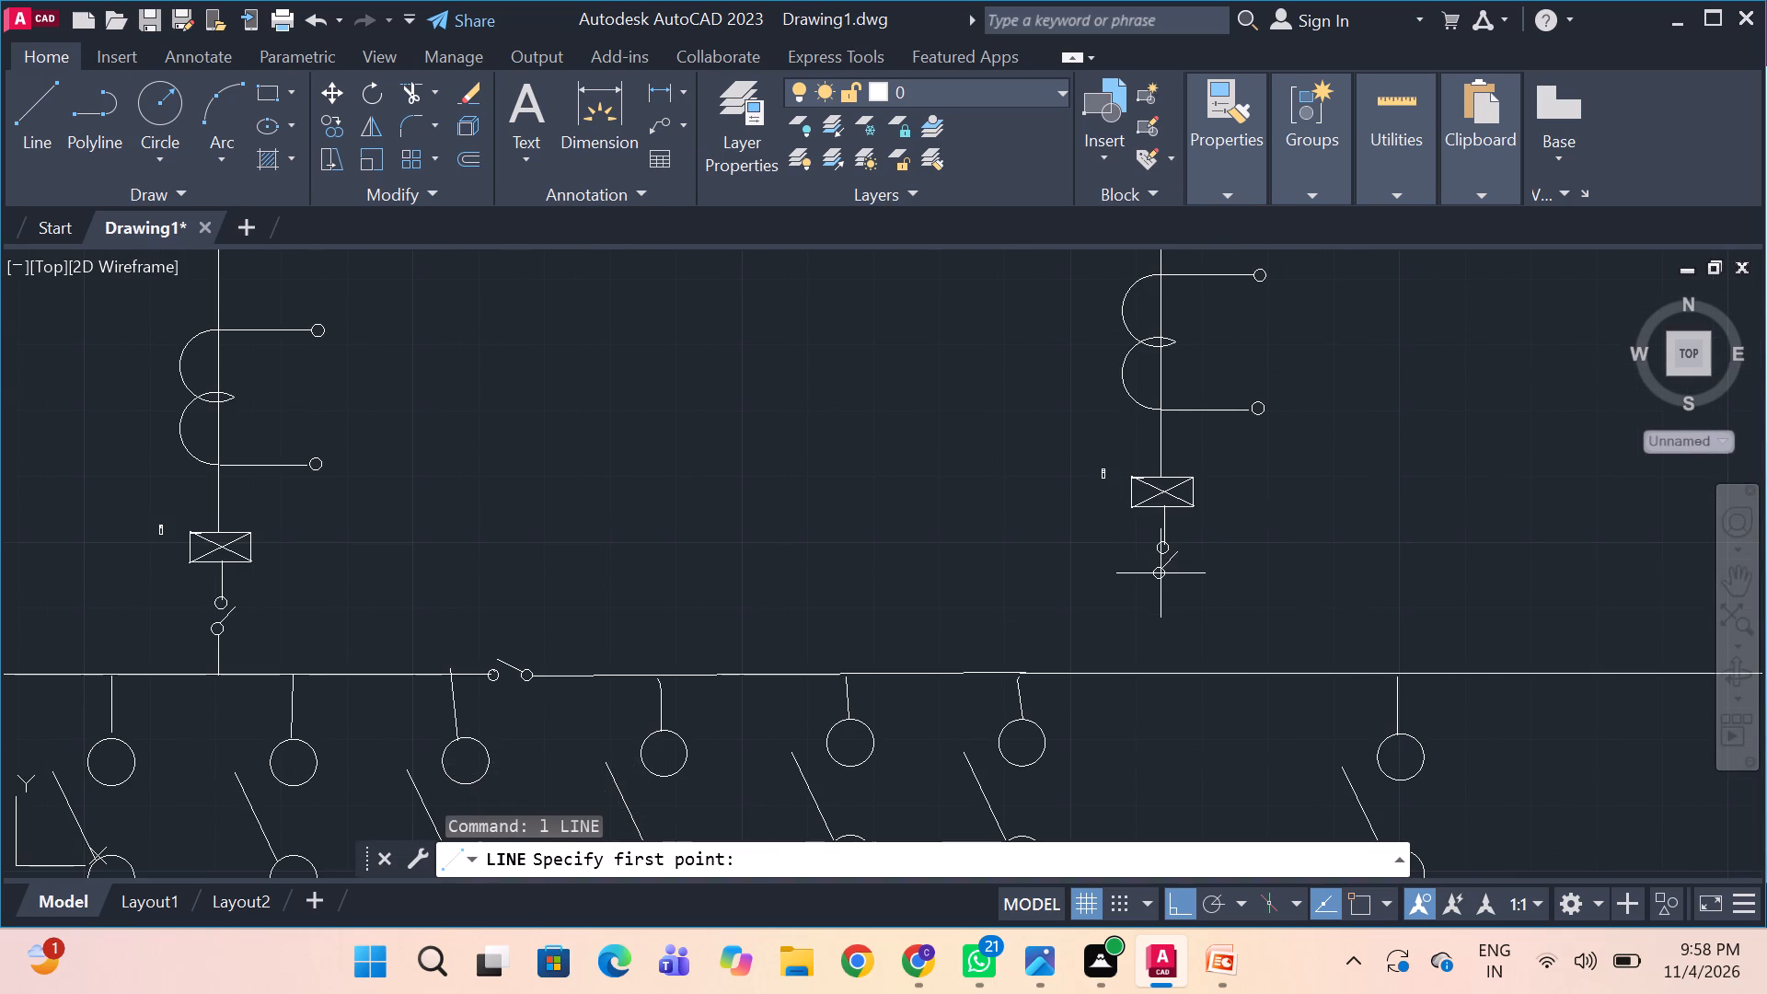
left_click_drag(1160, 579, 1160, 649)
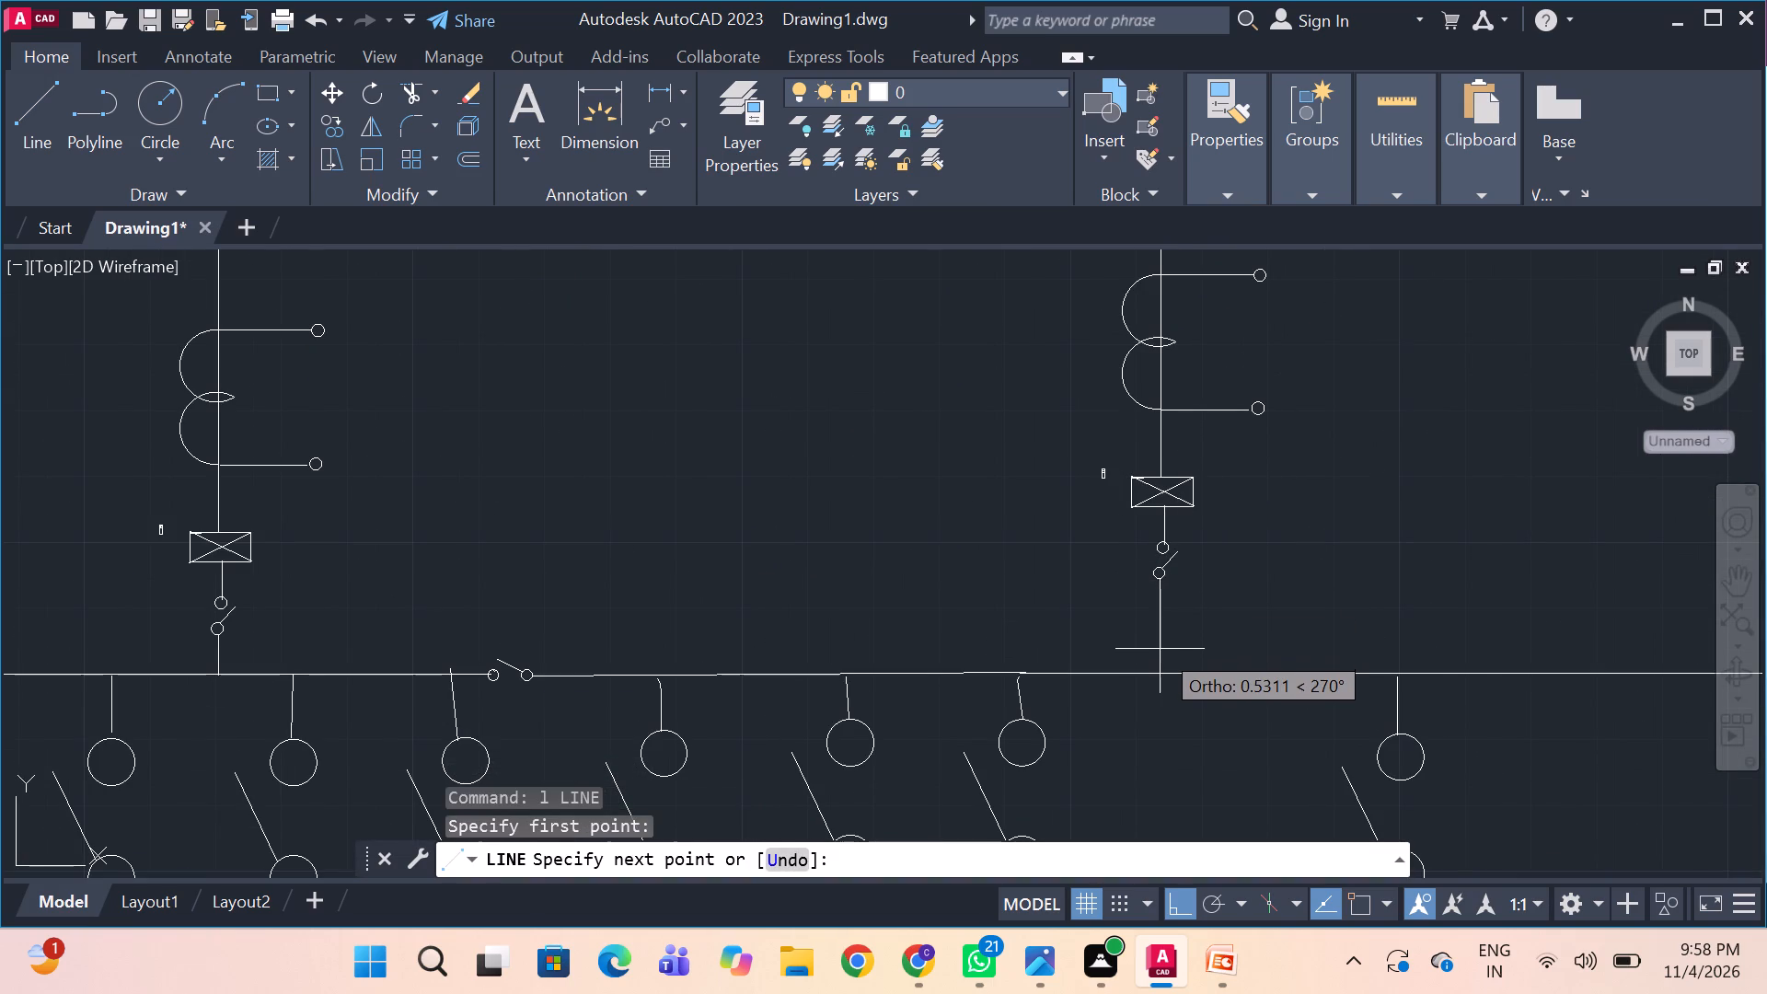
left_click_drag(1160, 649, 1161, 672)
left_click(1161, 673)
key("space")
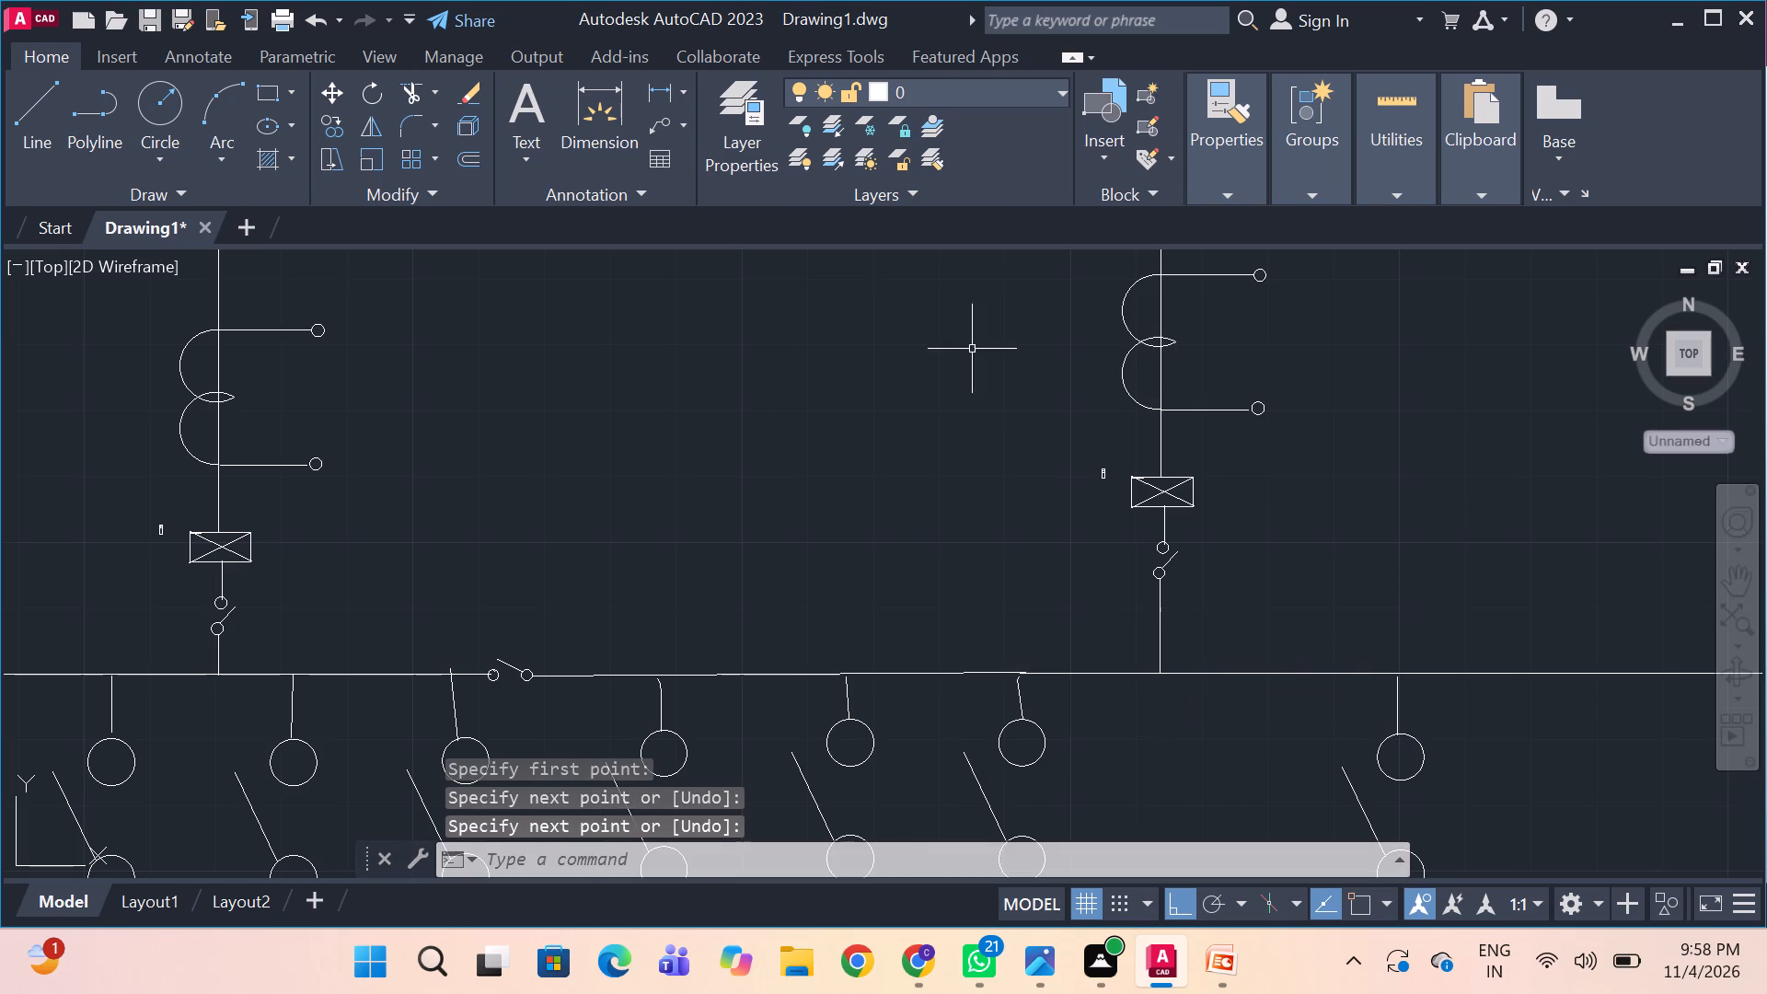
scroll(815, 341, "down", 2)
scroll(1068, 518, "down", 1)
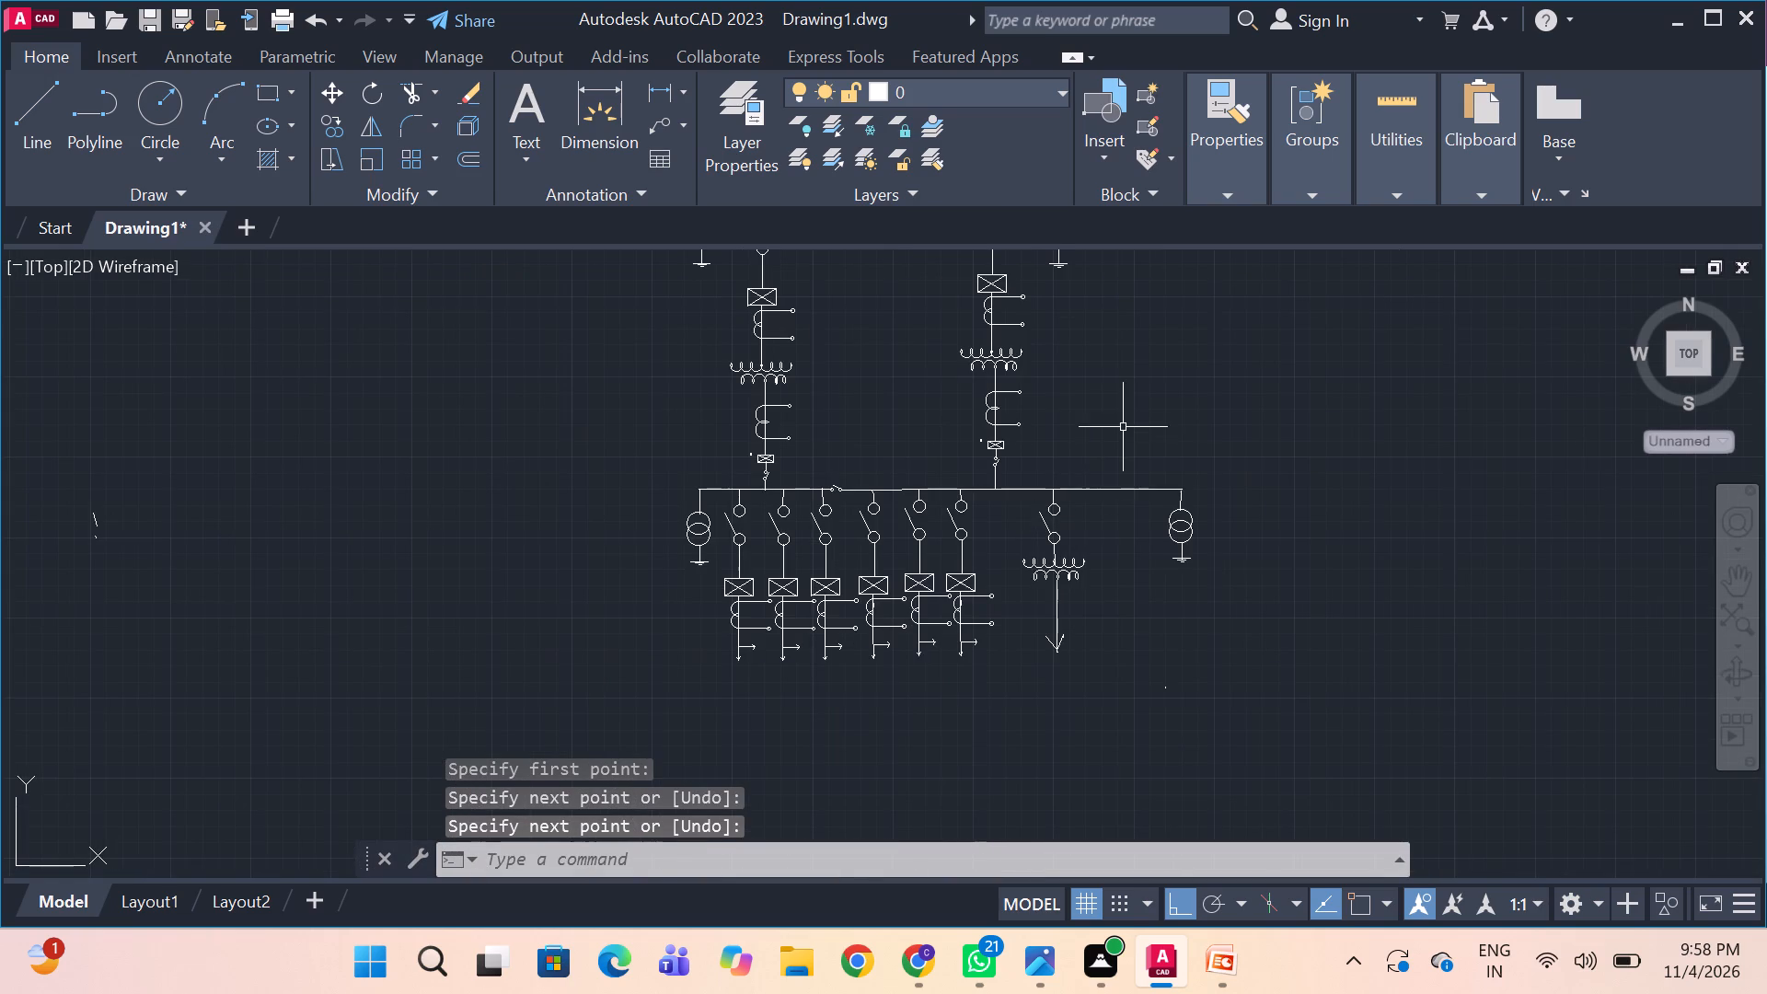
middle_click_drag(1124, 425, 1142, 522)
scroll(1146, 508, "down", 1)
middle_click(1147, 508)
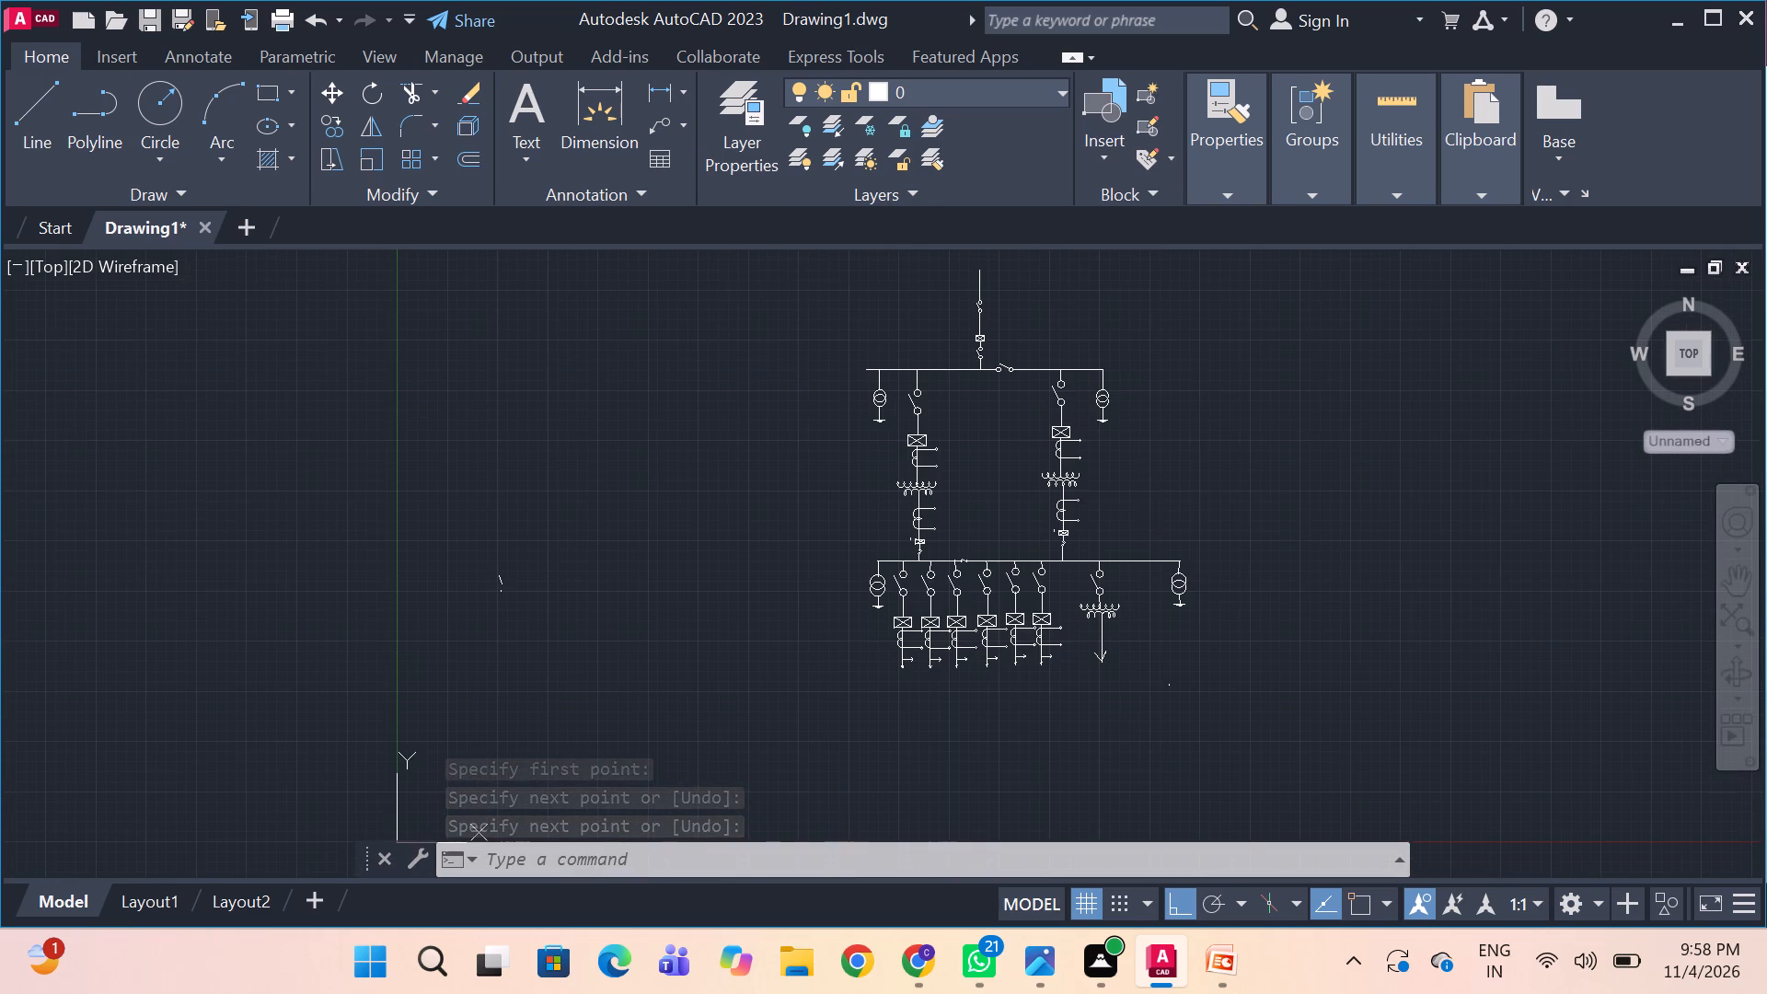
Compare the drawing with the full 33KV/11KV substation reference image to find which symbols are still missing.
key("alt+Tab")
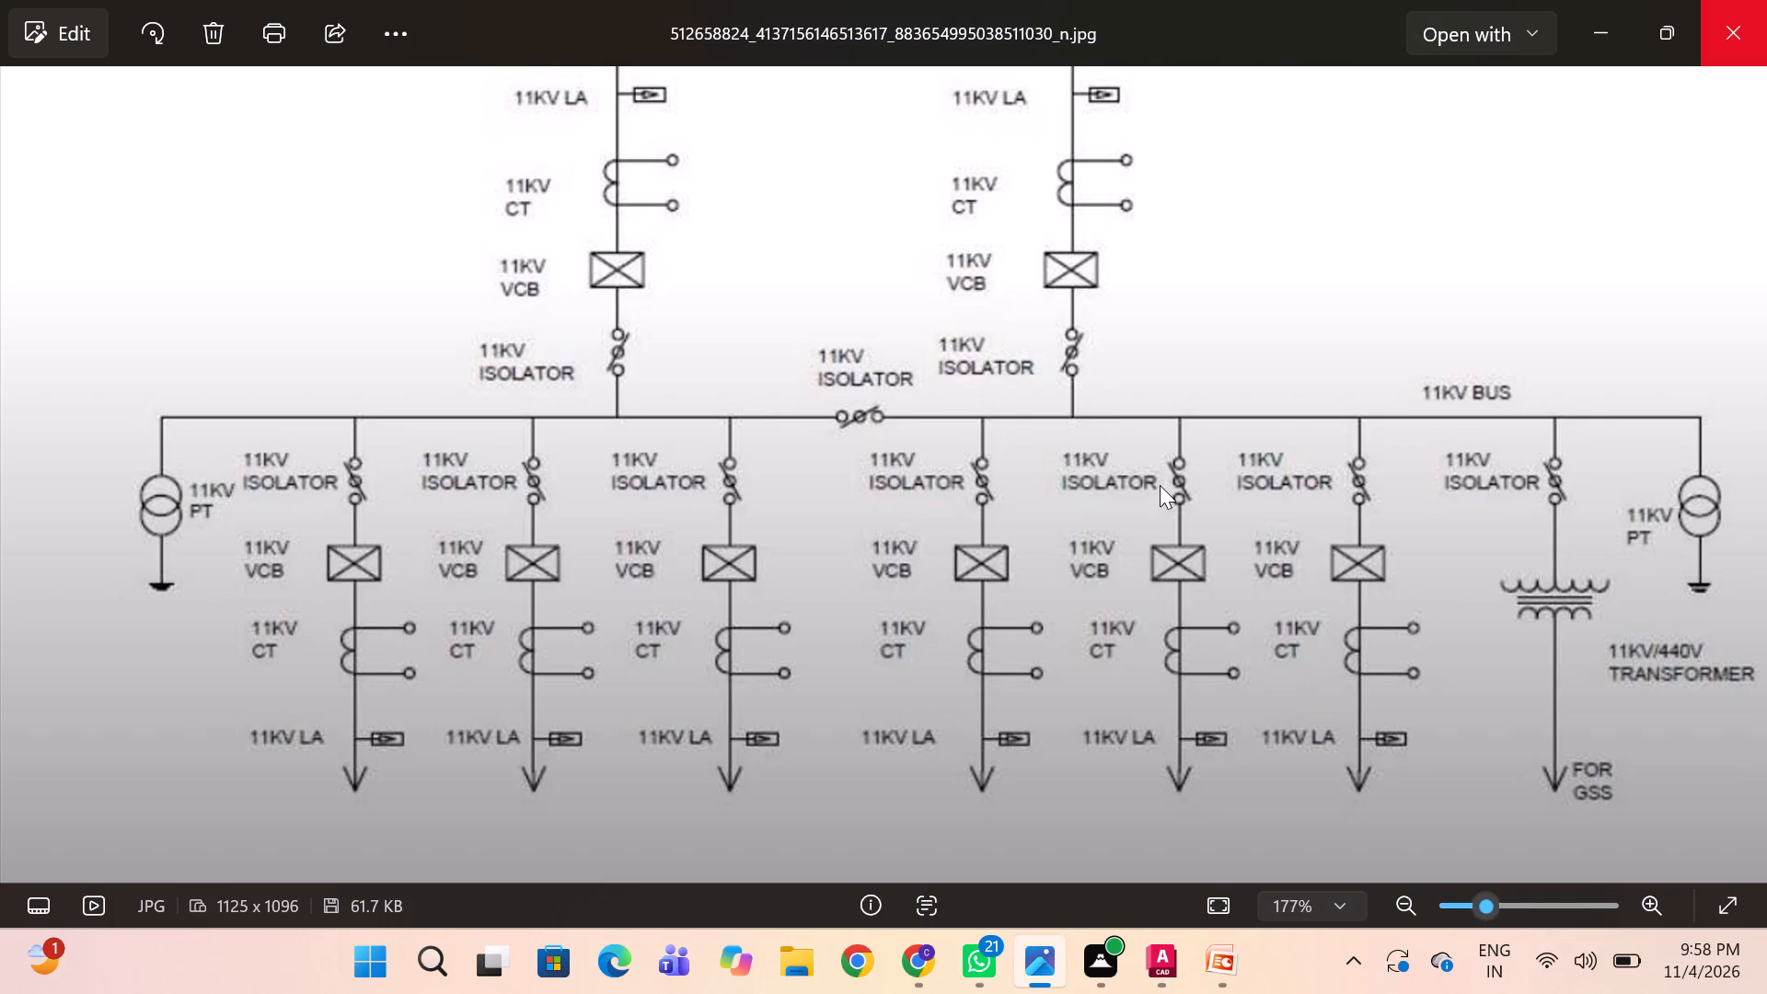
scroll(1160, 484, "down", 9)
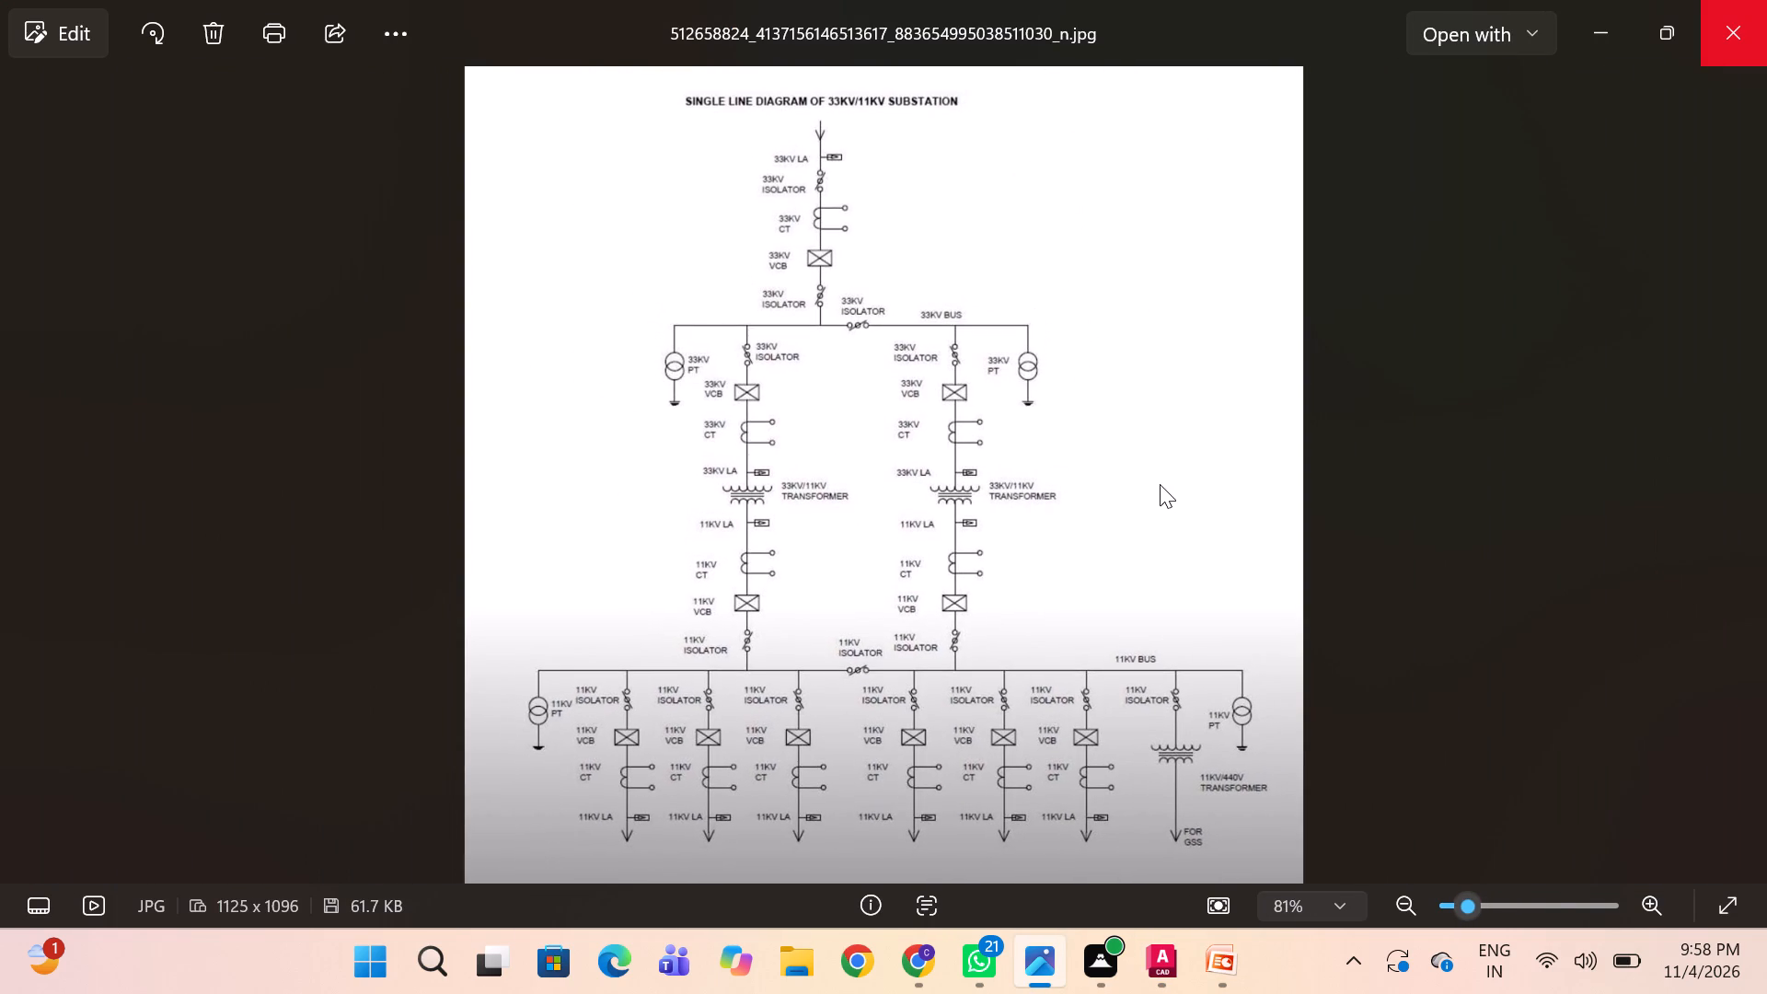
key("alt+Tab")
scroll(1160, 483, "down", 1)
scroll(1160, 483, "up", 1)
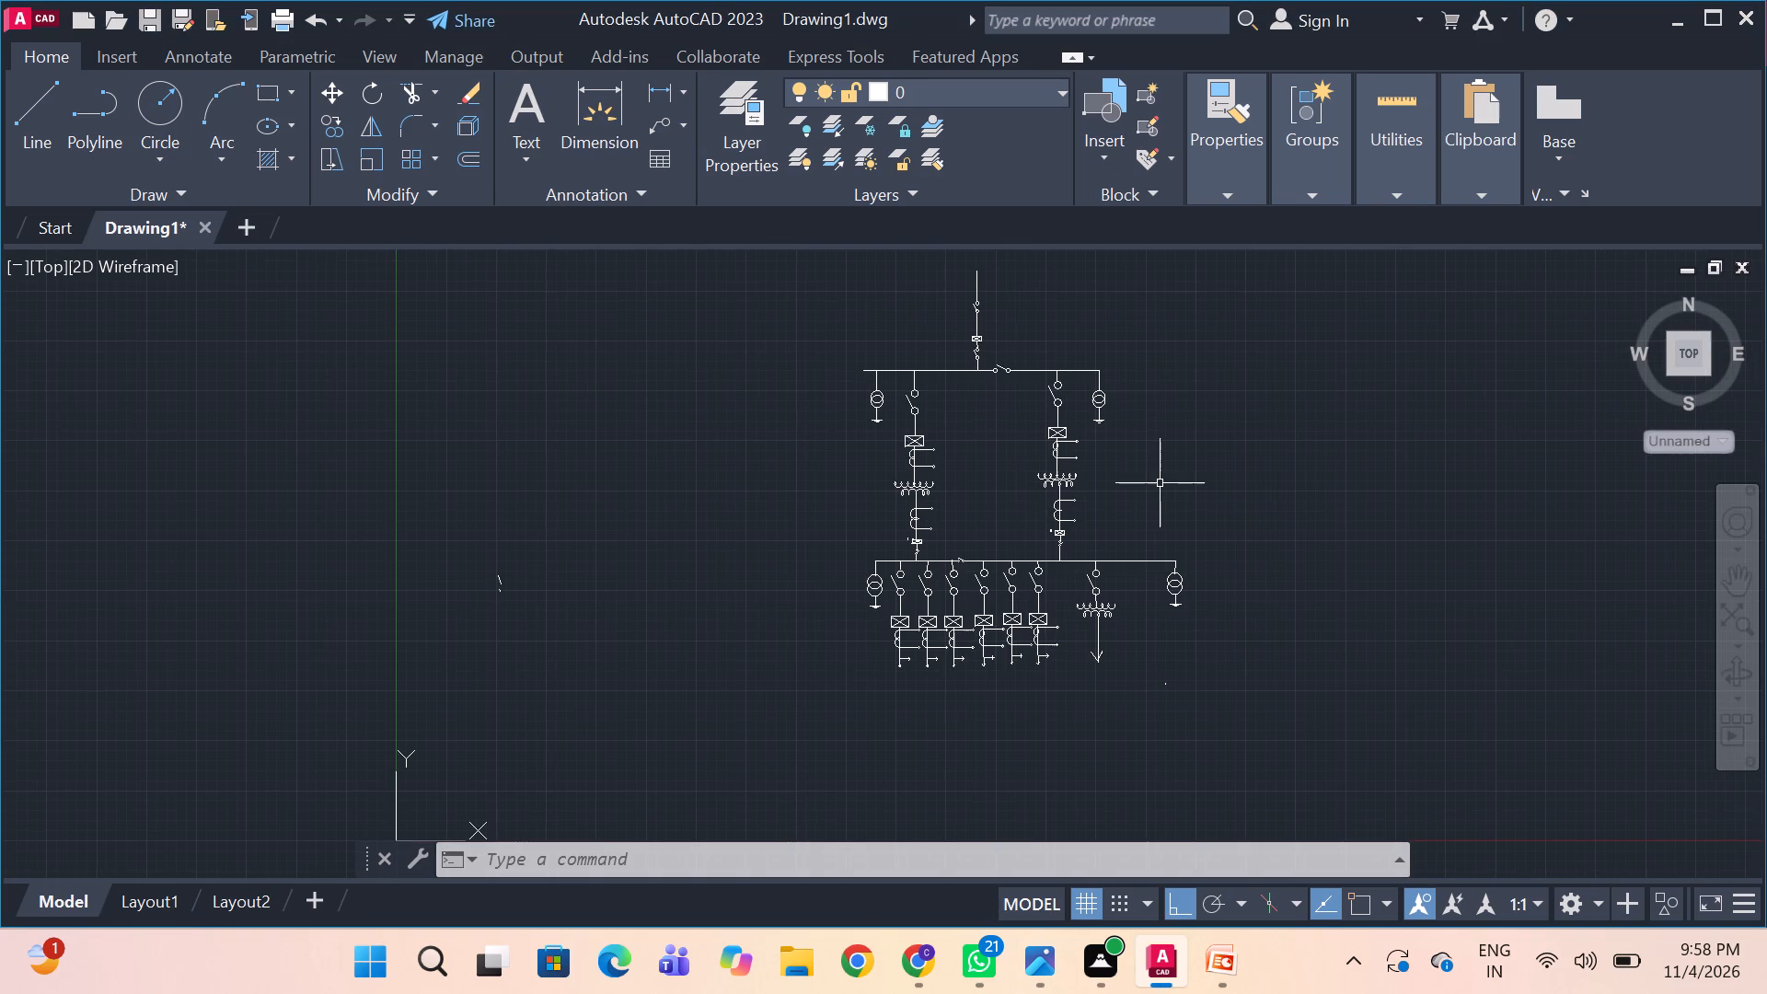
key("alt+Tab")
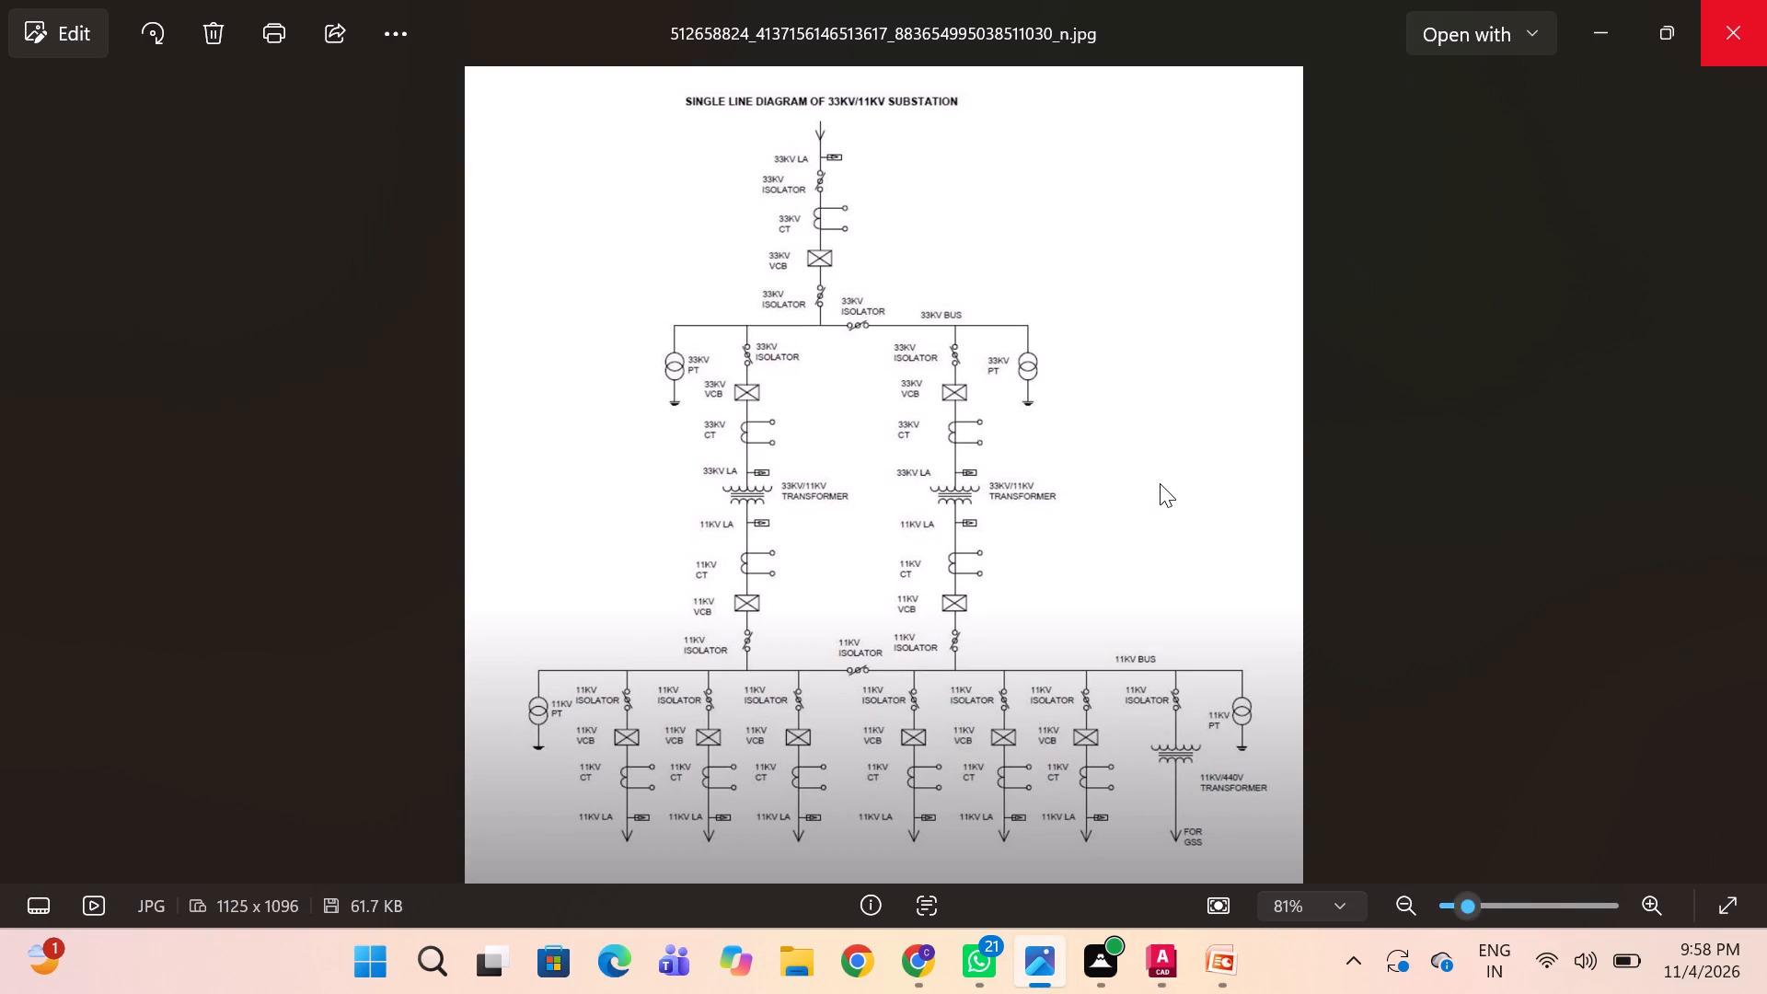
key("alt+Tab")
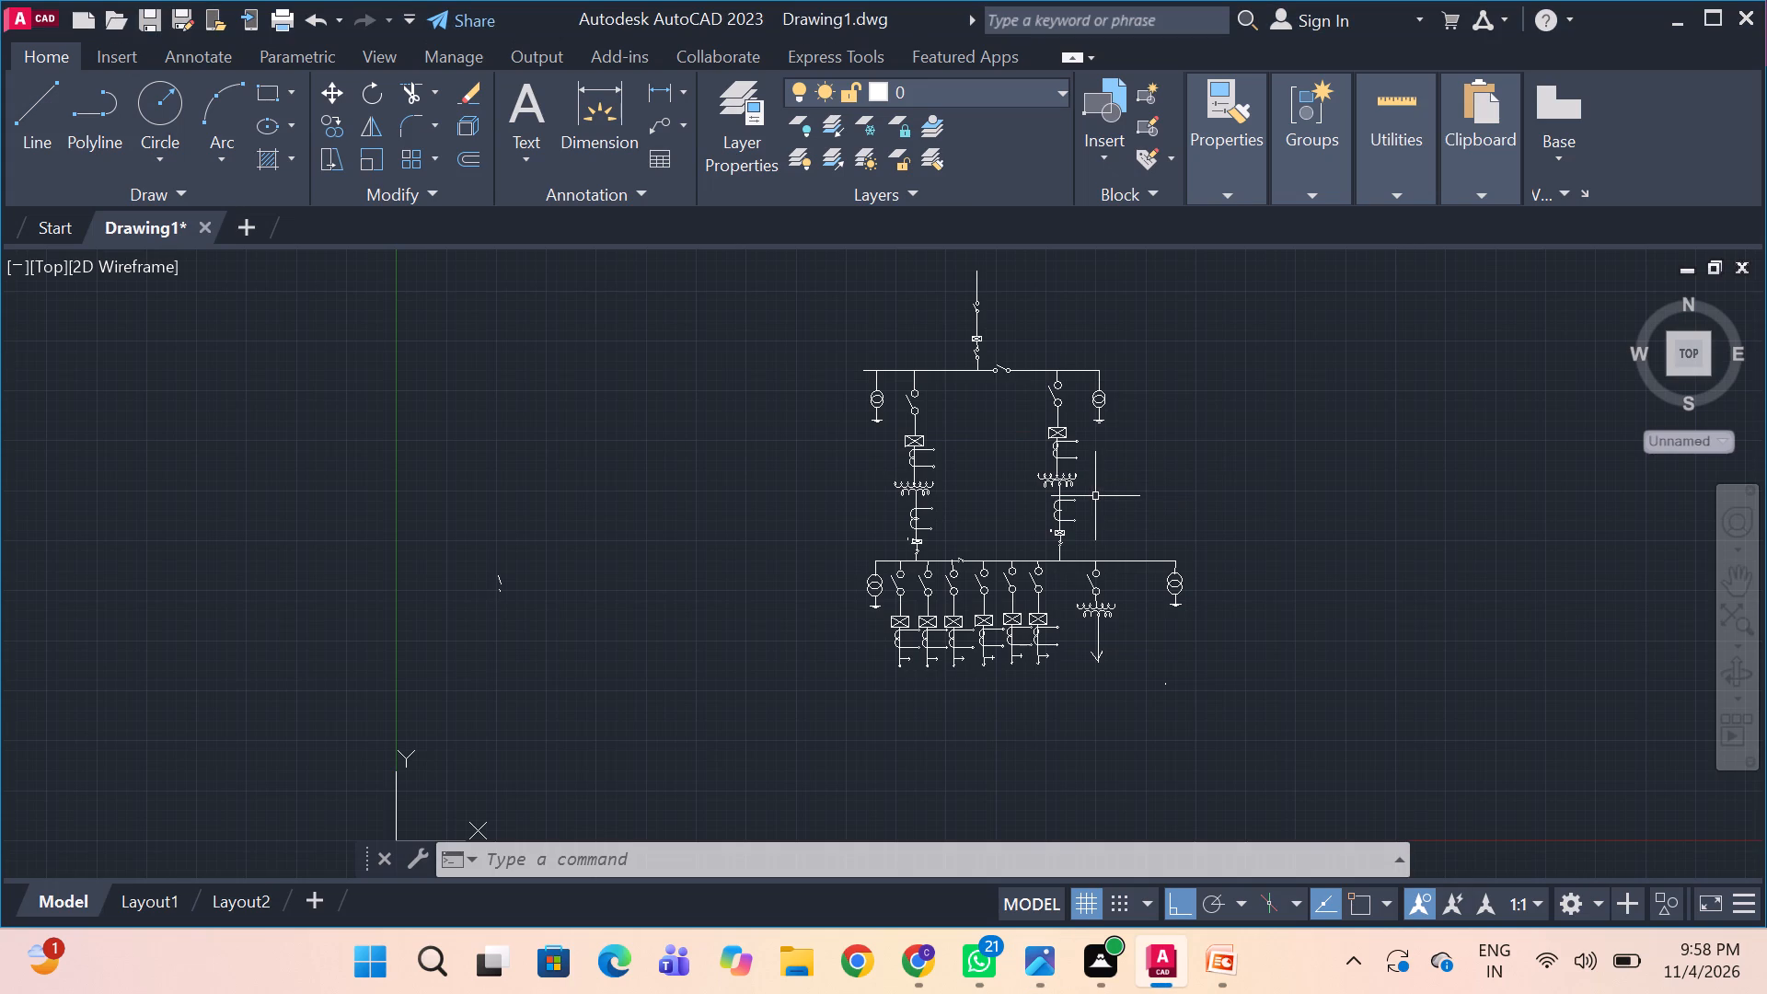
key("alt+Tab")
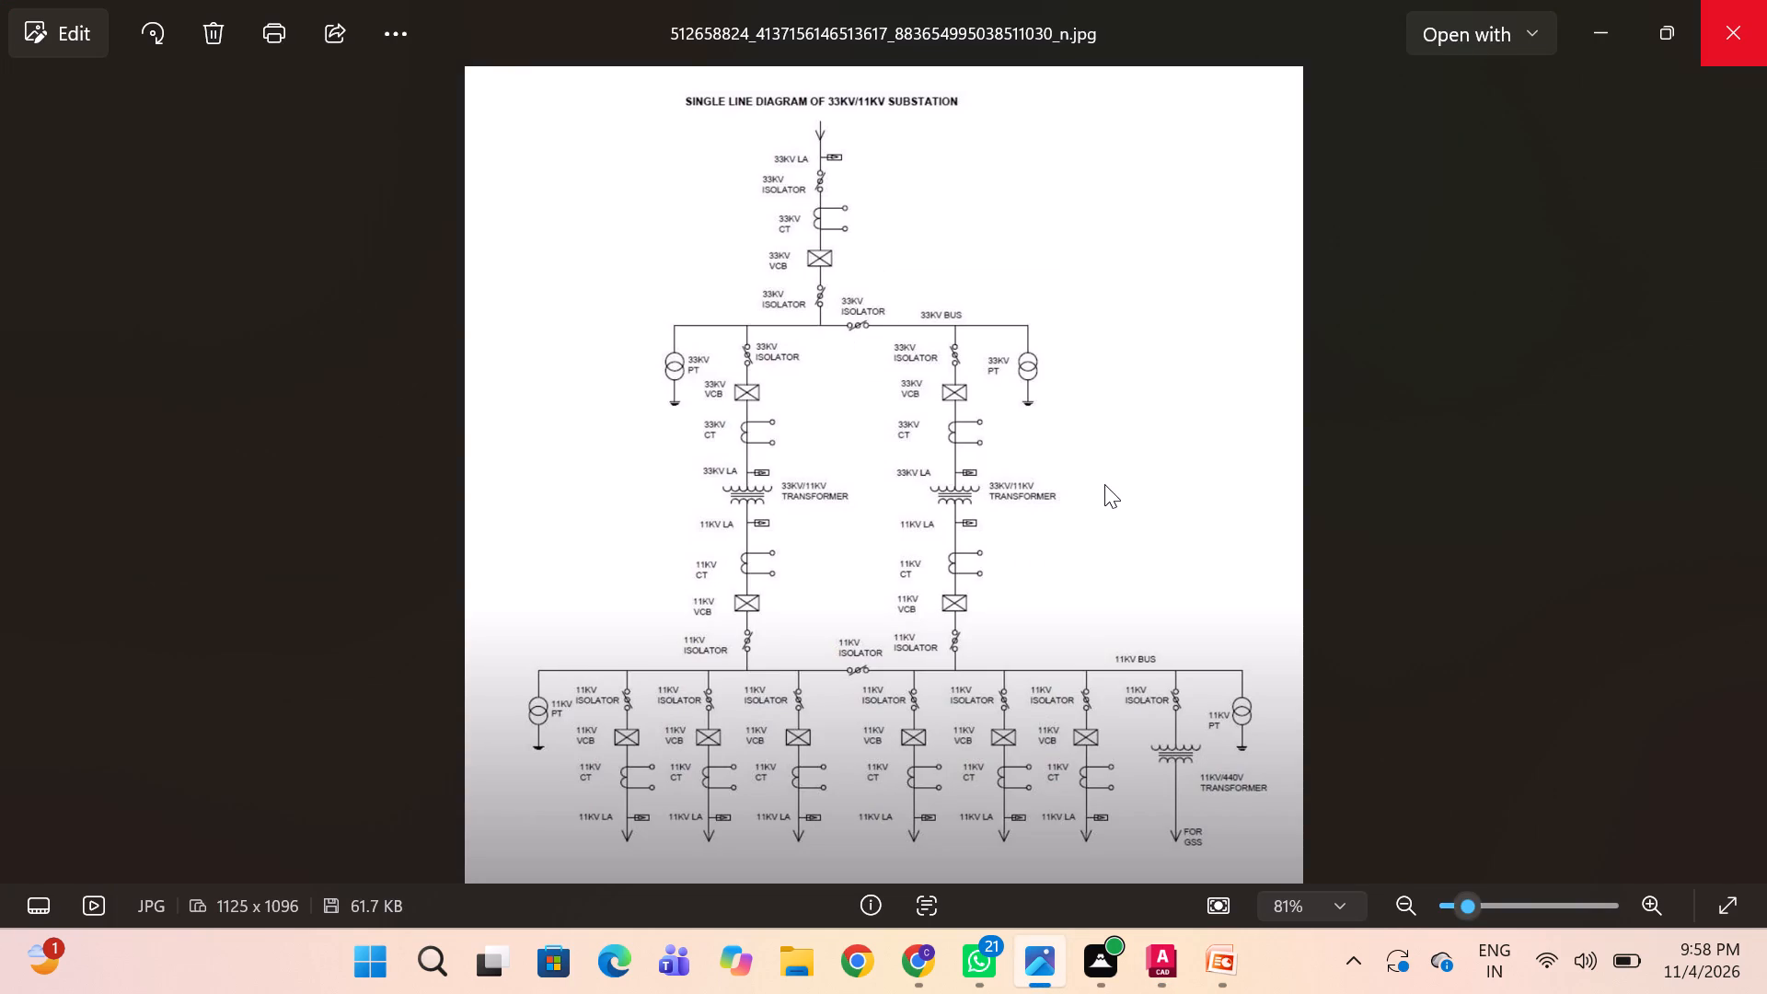
key("alt+Tab")
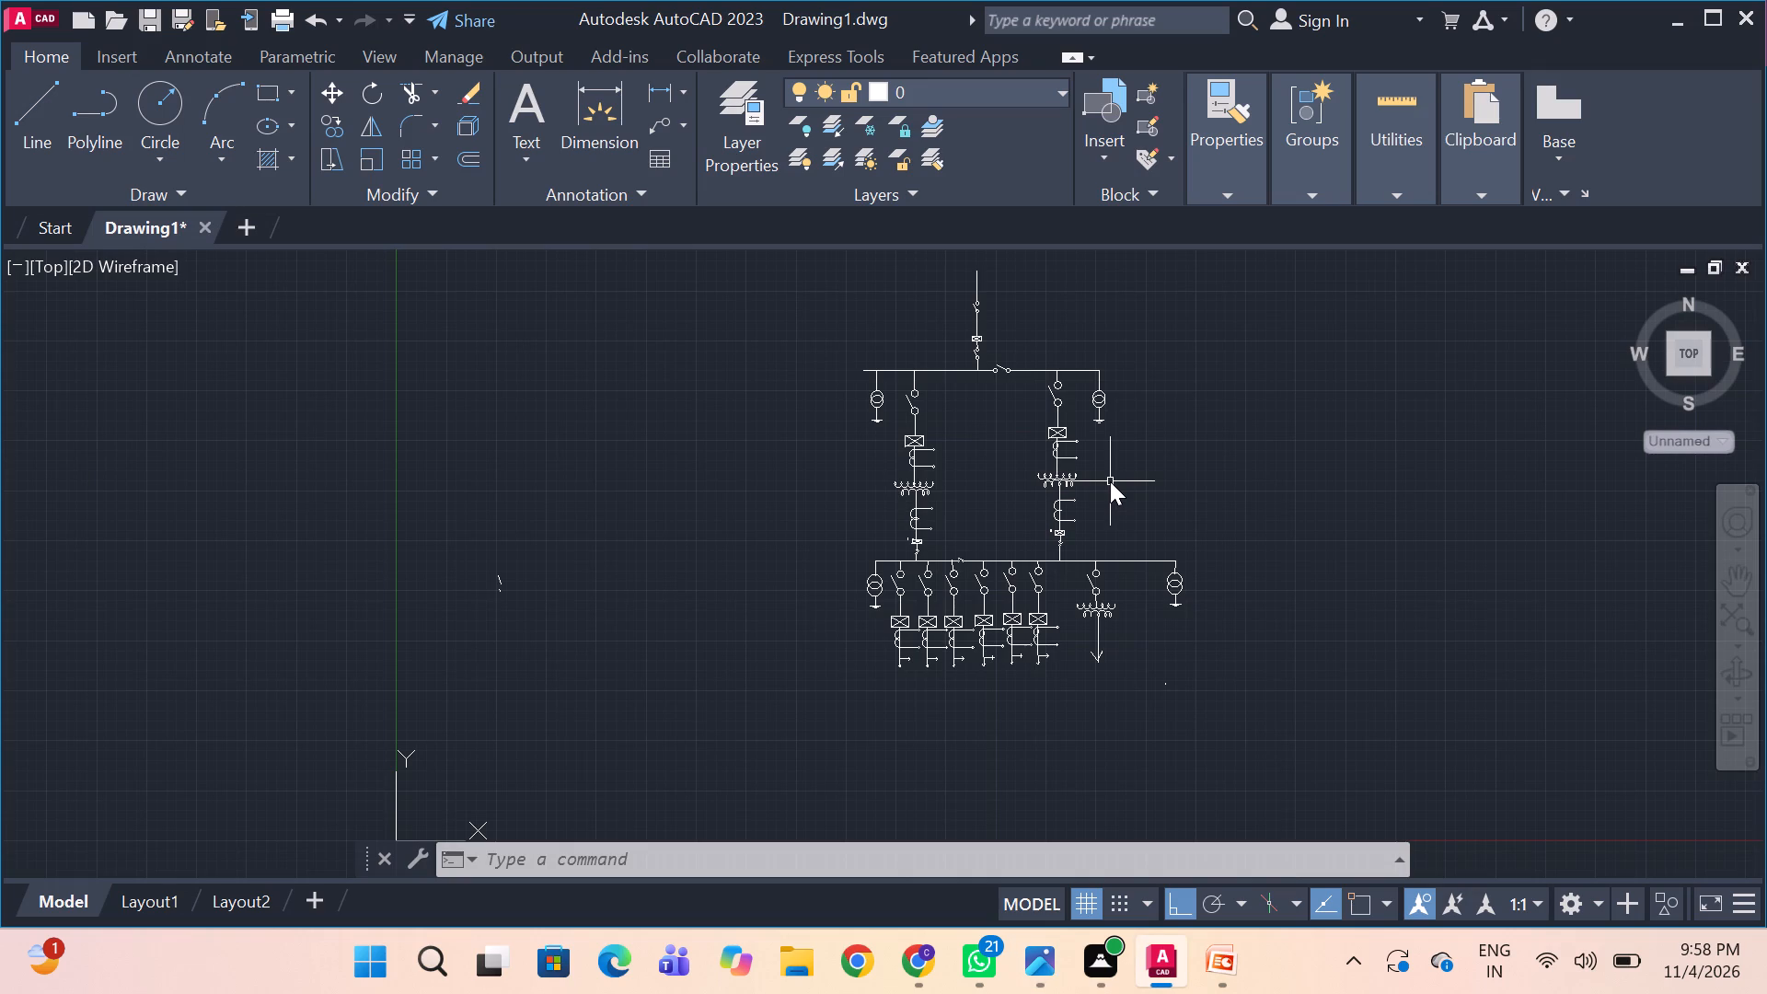
key("alt+Tab")
key("alt+Tab")
key("alt+Tab")
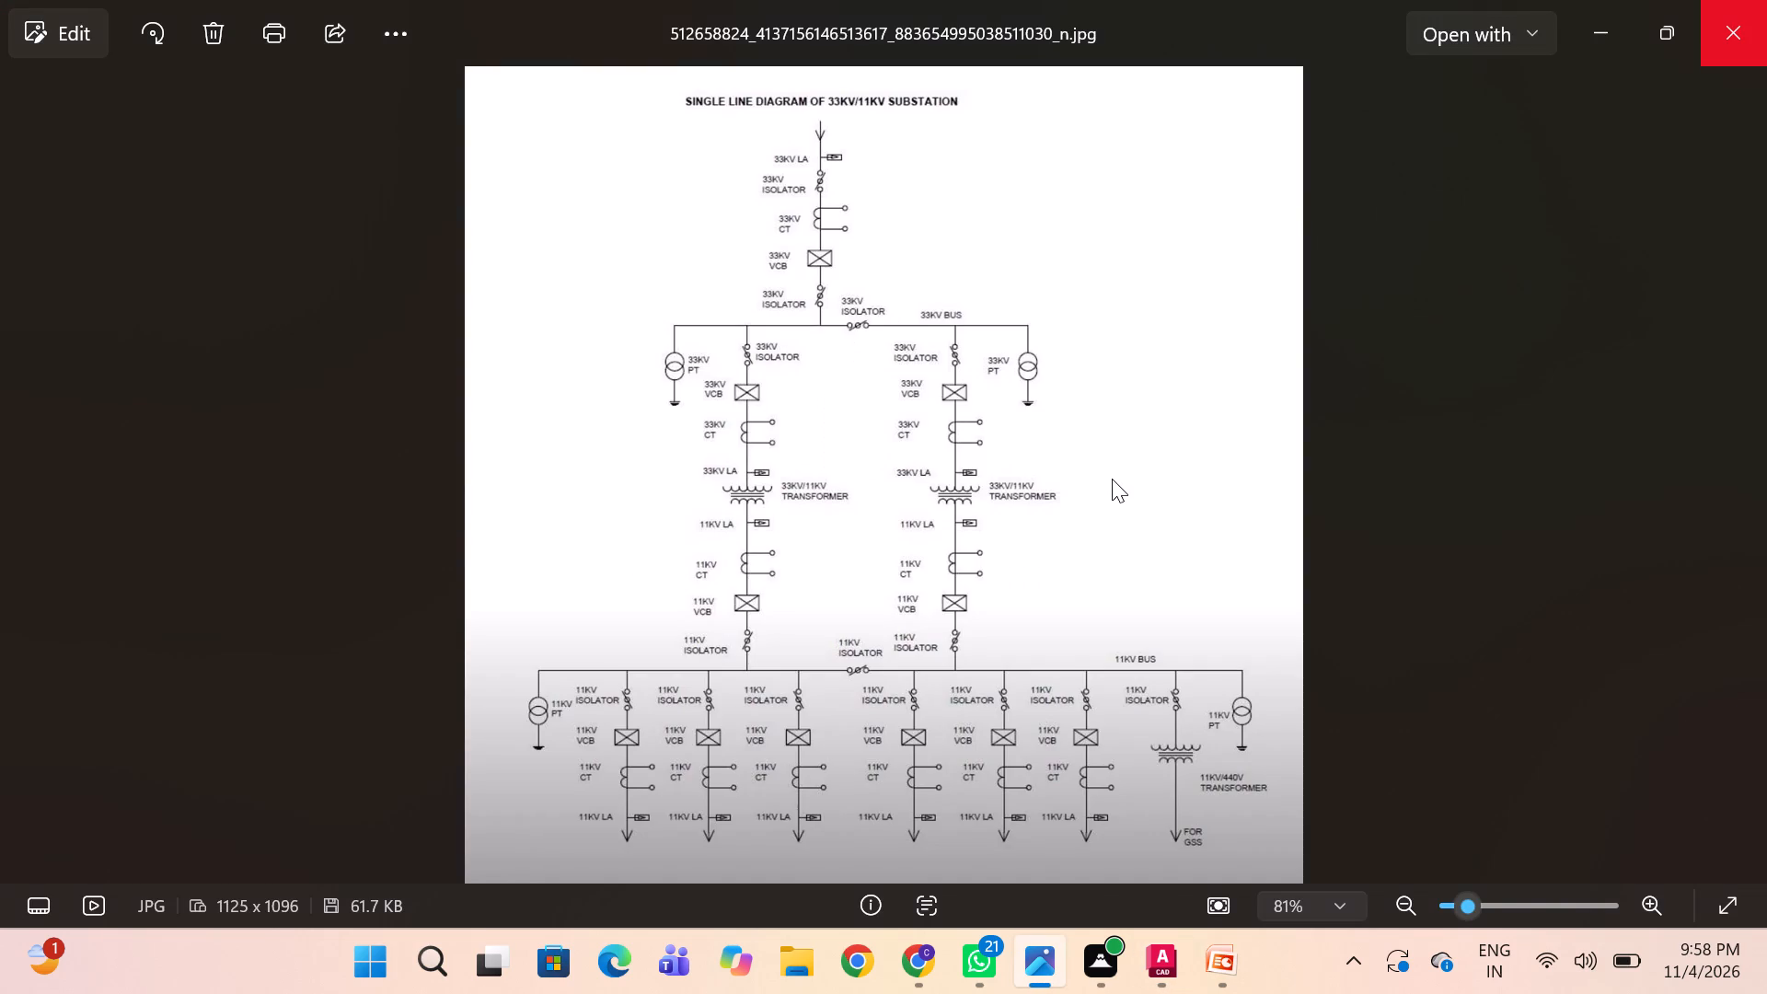
key("alt+Tab")
scroll(1112, 479, "up", 1)
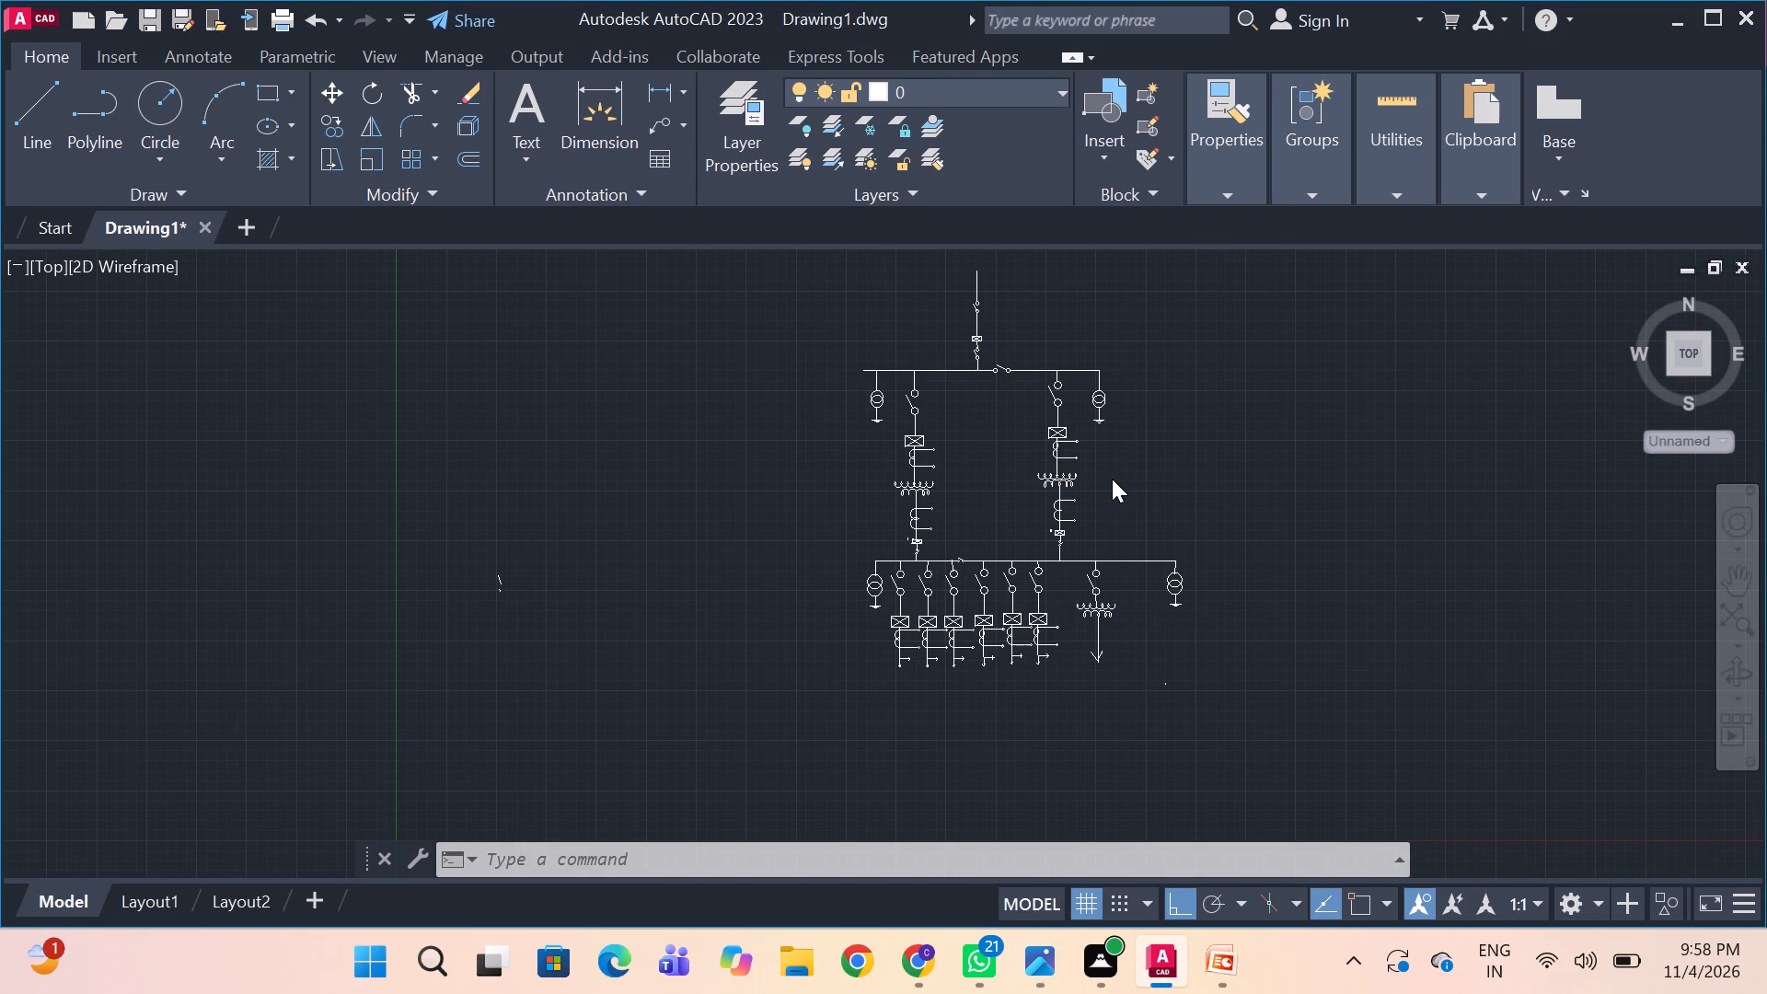
key("alt+Tab")
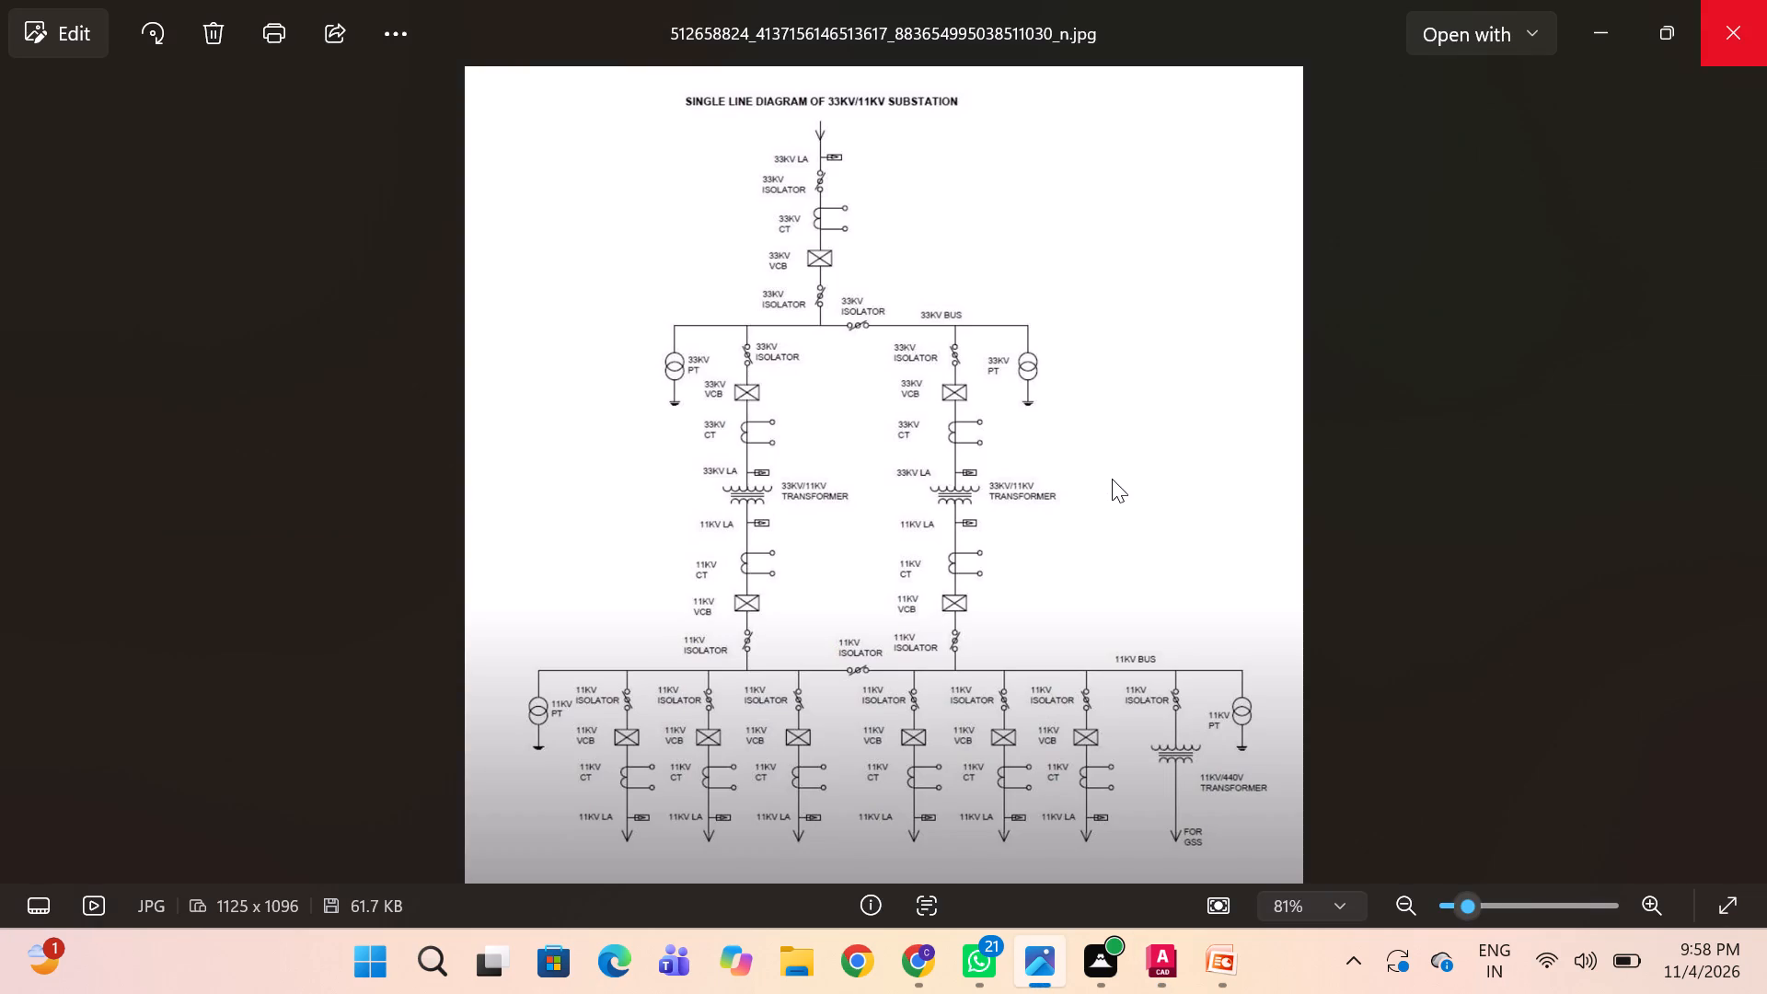
key("alt+Tab")
scroll(1113, 478, "up", 1)
middle_click_drag(918, 382, 948, 519)
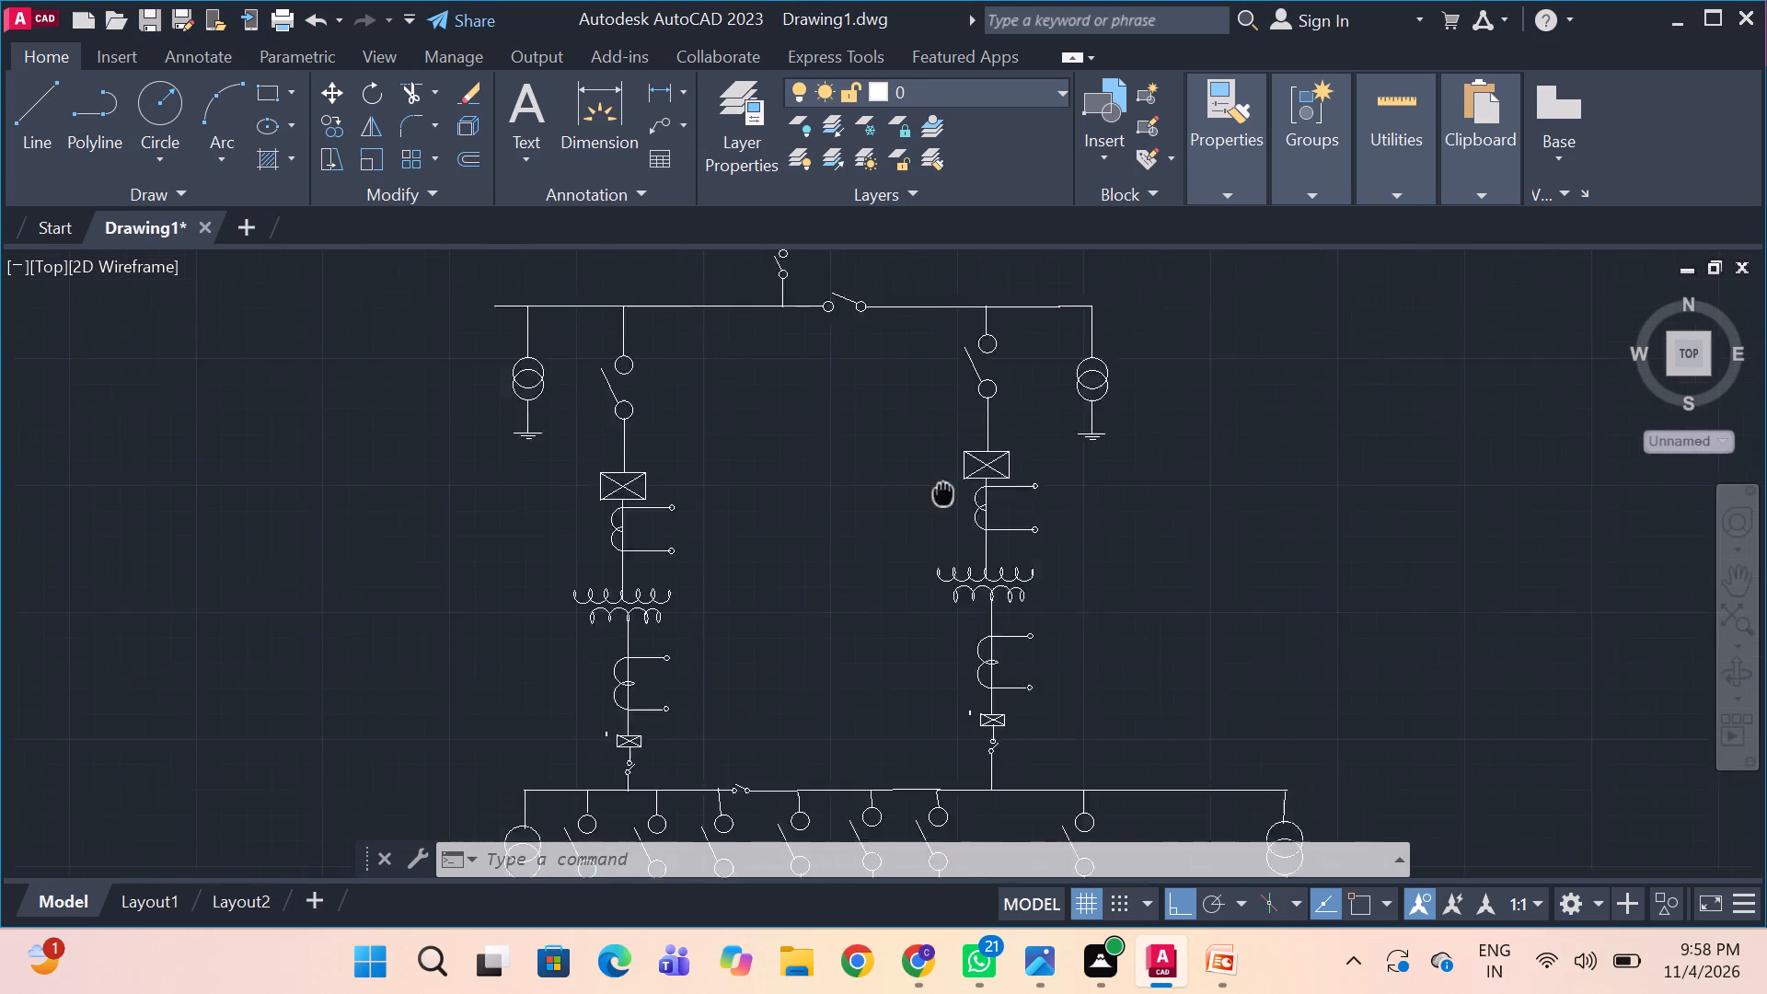
middle_click_drag(948, 519, 1002, 745)
middle_click_drag(987, 514, 1009, 622)
key("alt+Tab")
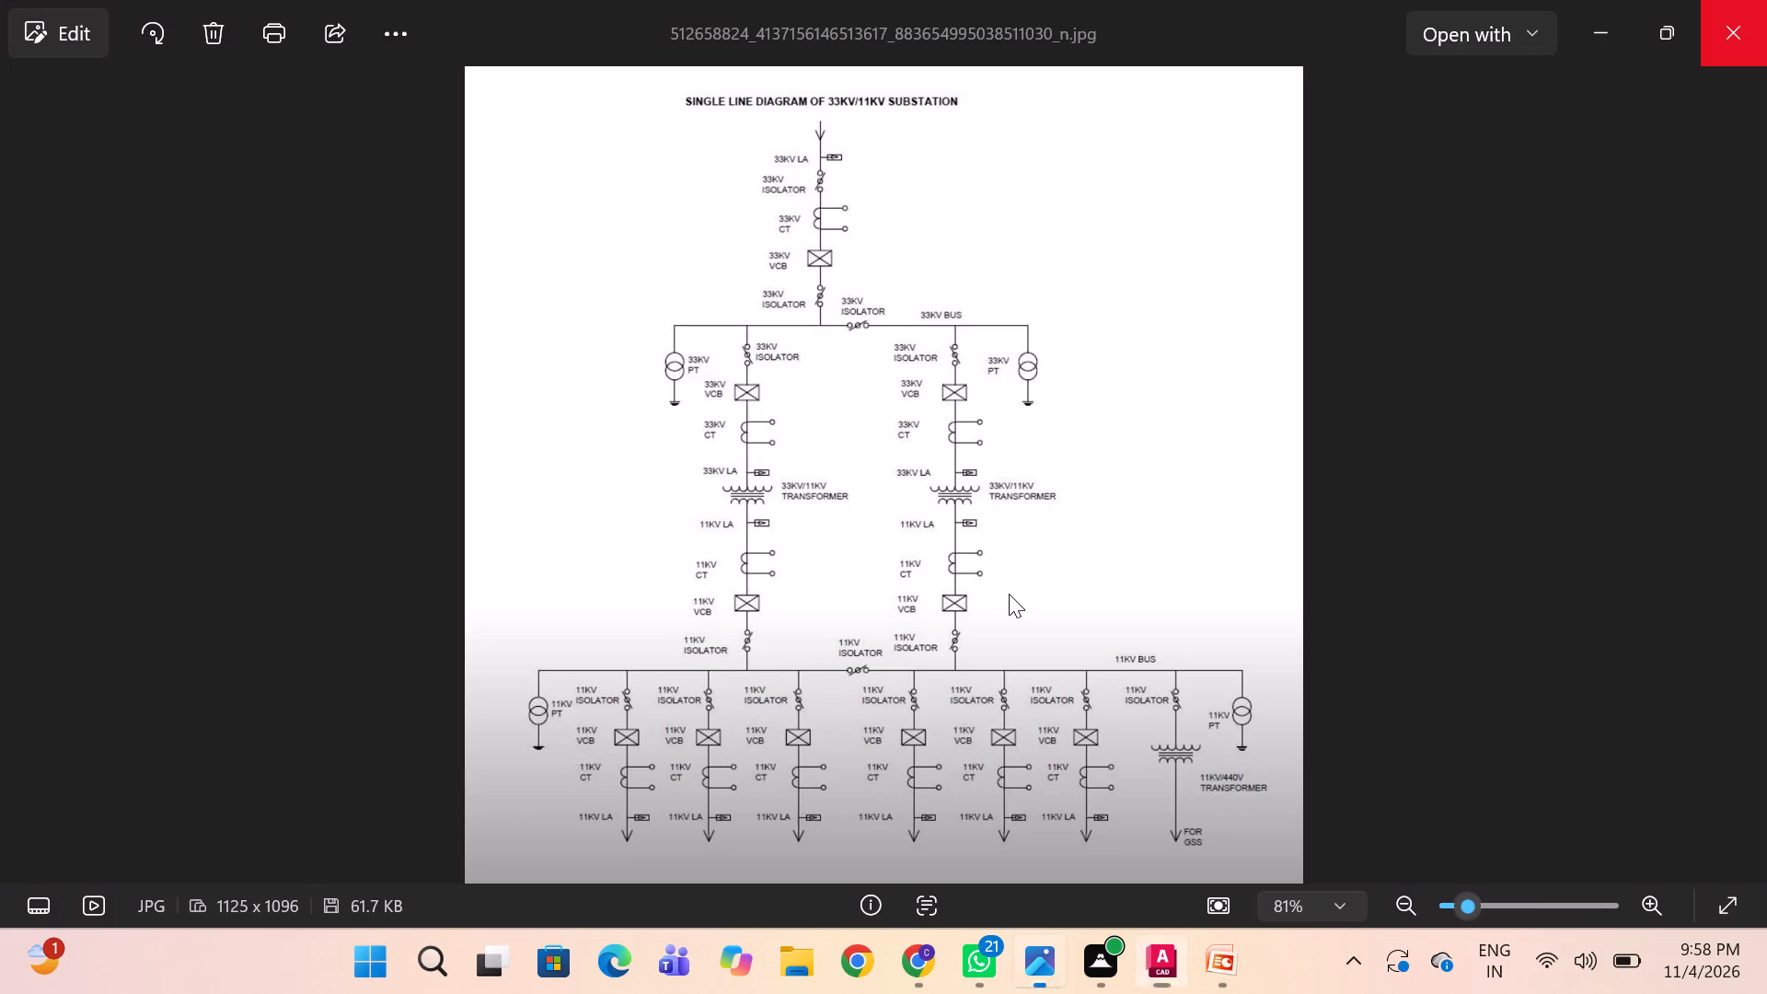
key("alt+Tab")
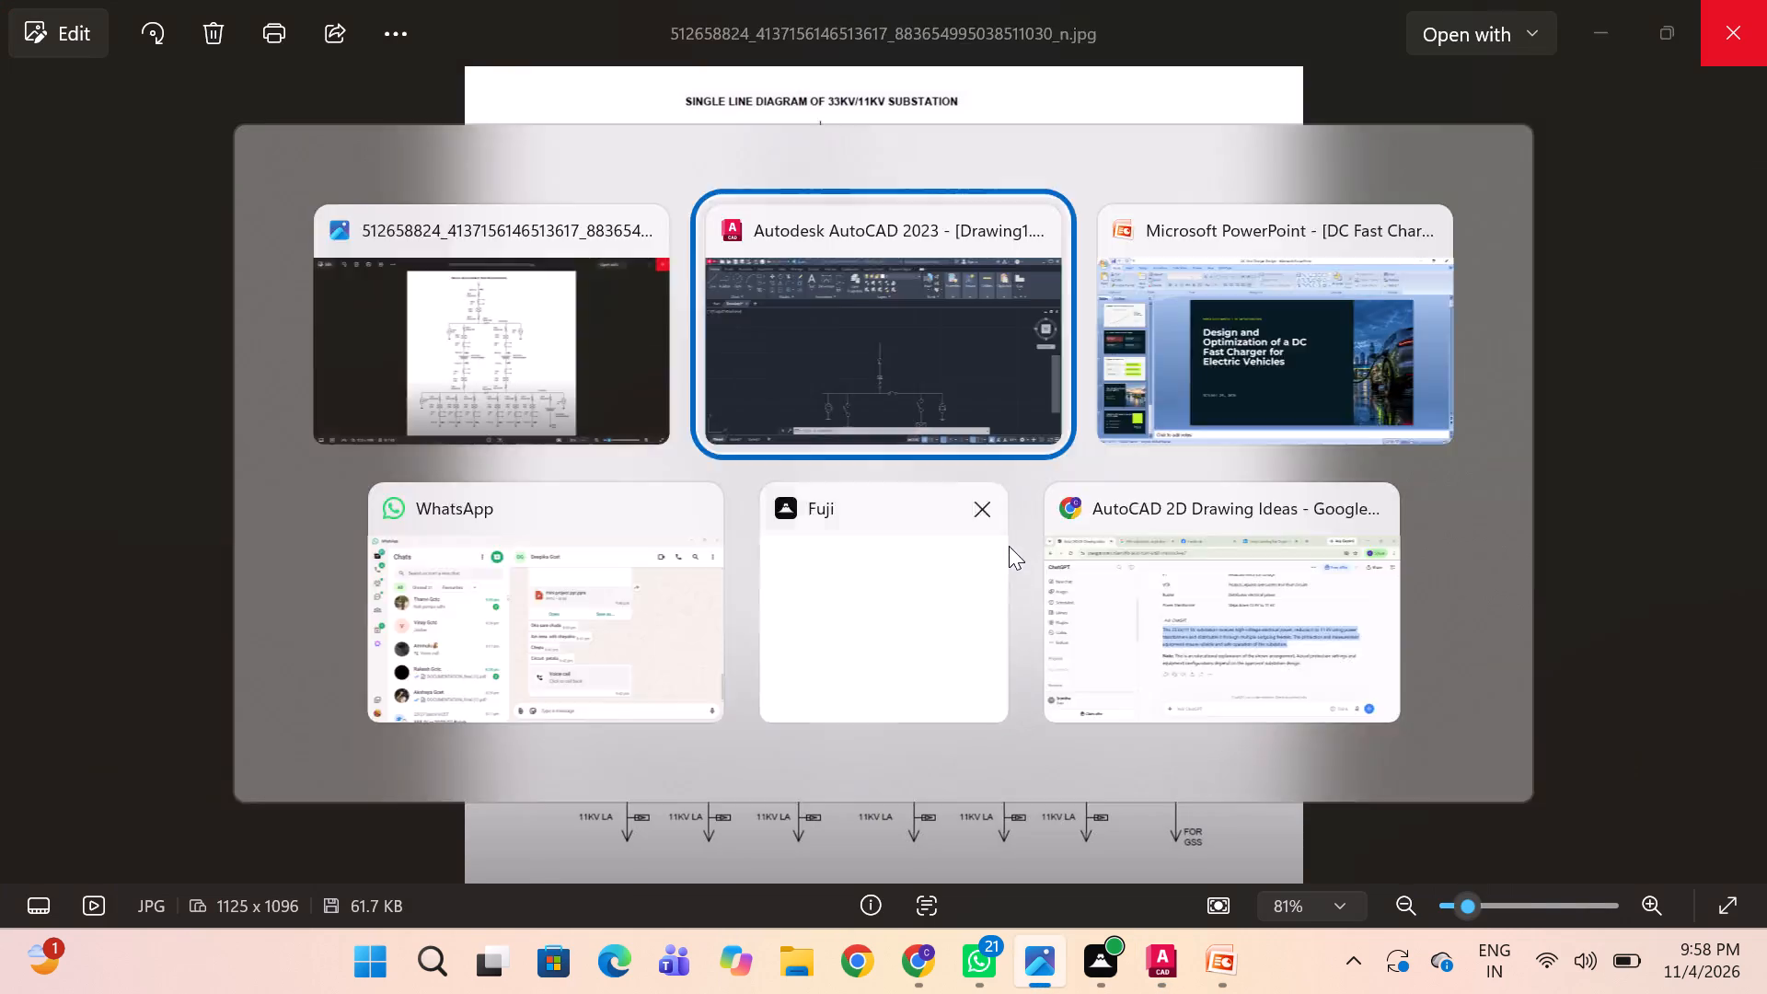
Draw a circle for the 33KV CT symbol beside the incoming line, just below the upper isolator.
scroll(891, 484, "up", 3)
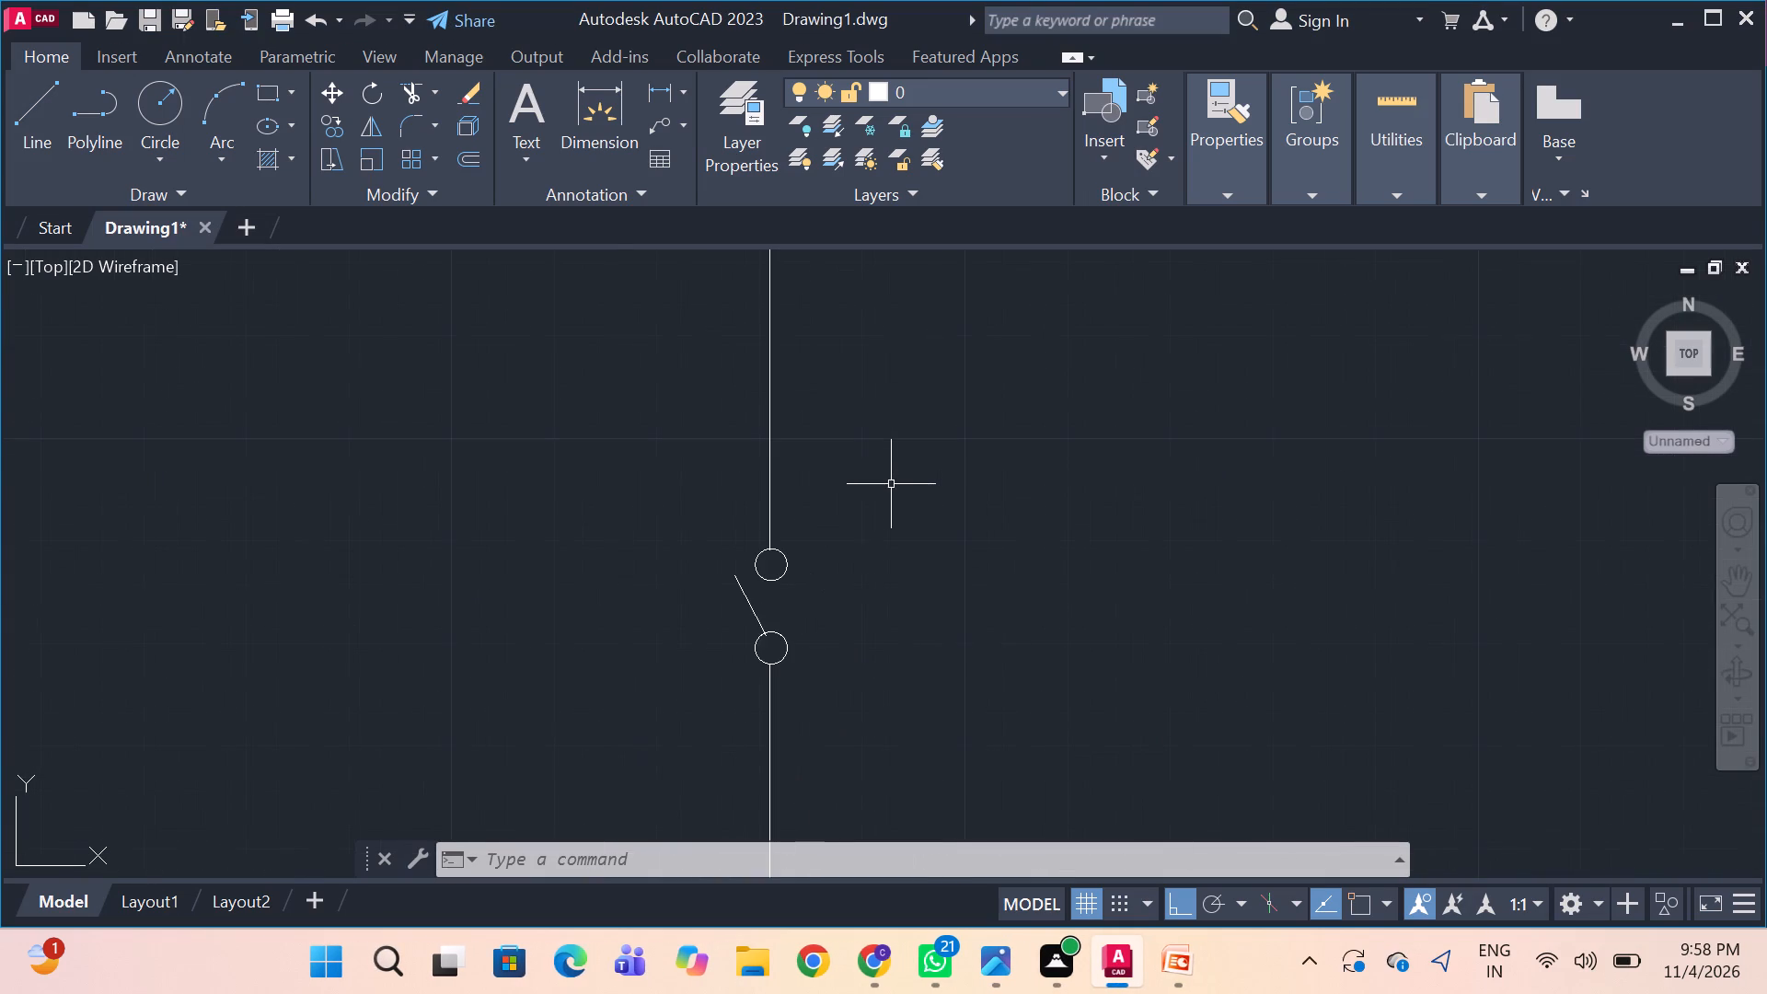
middle_click_drag(768, 529, 837, 341)
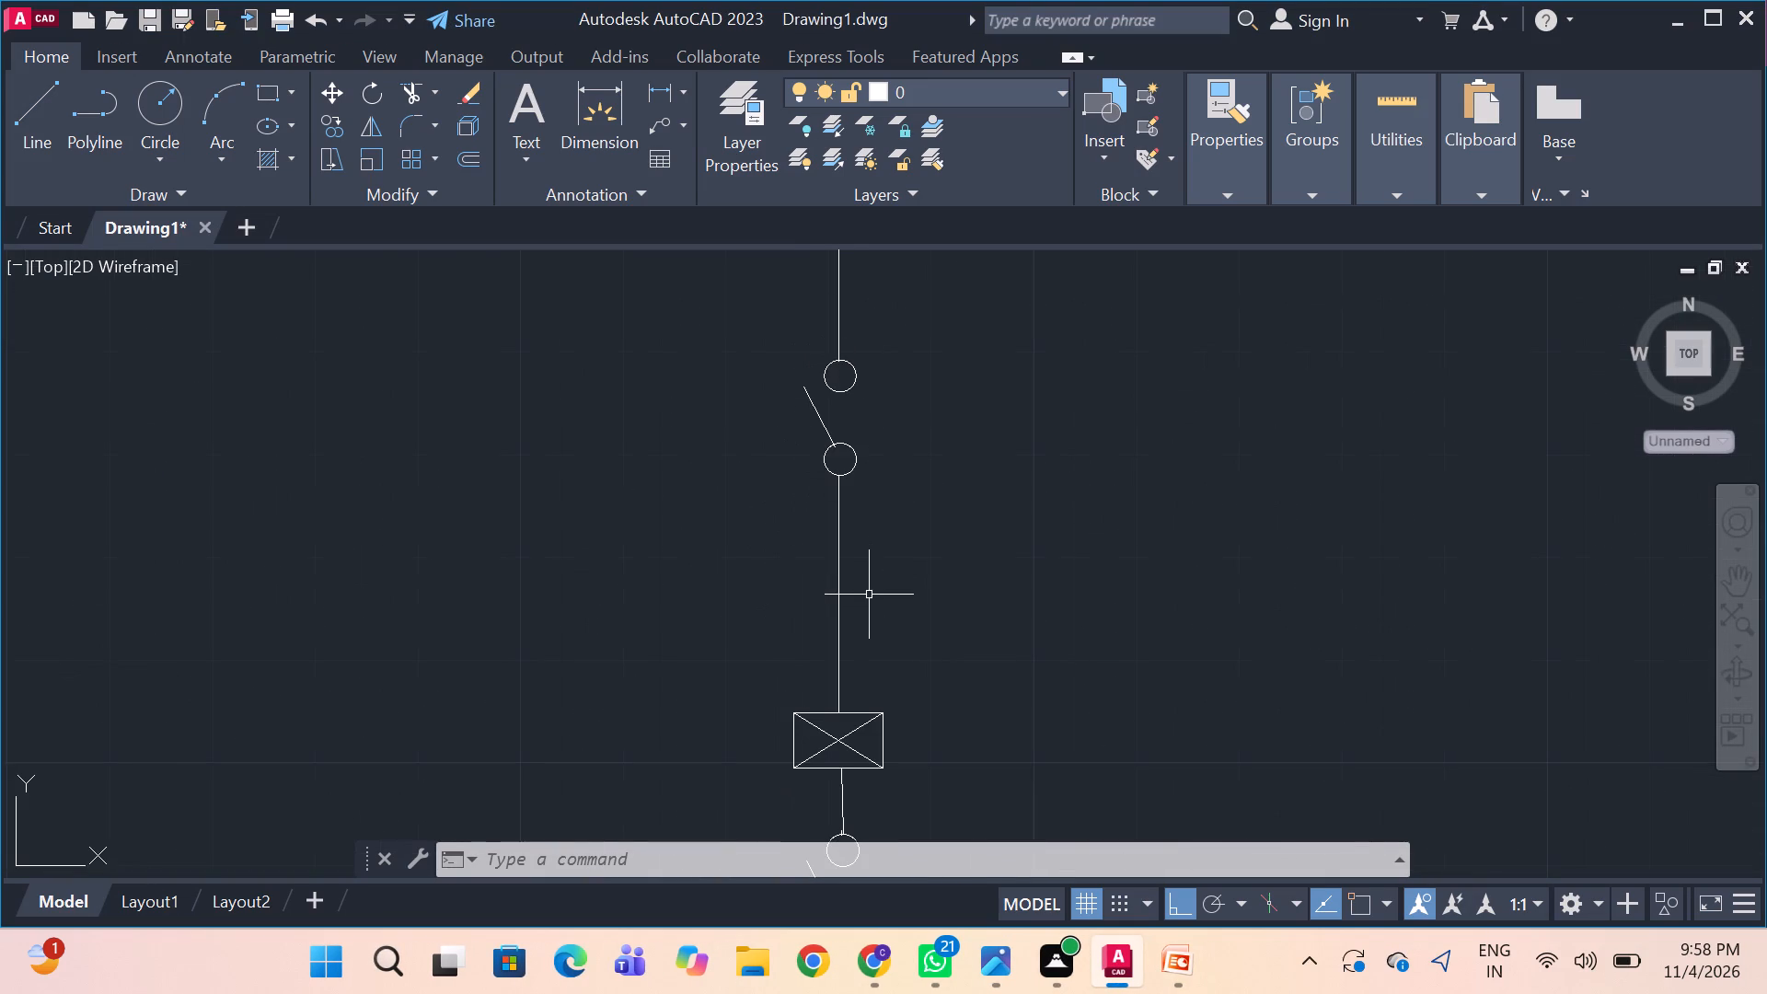
type("c")
key("space")
left_click_drag(811, 518, 828, 539)
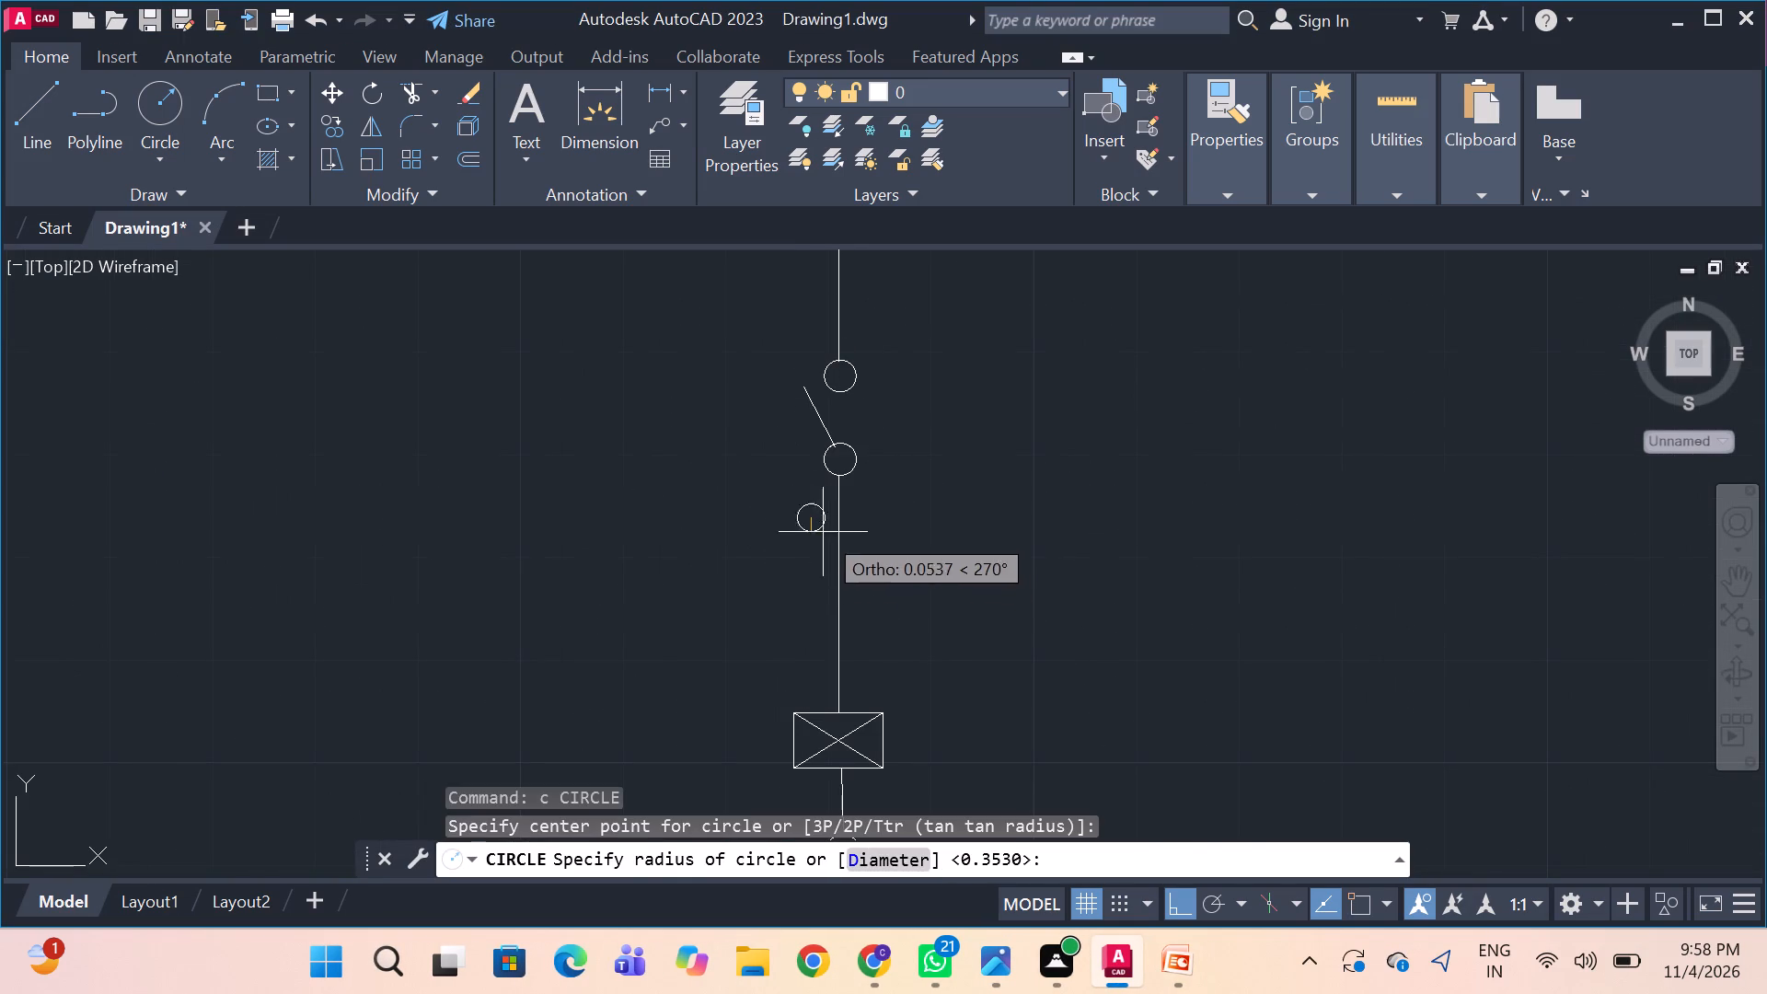
left_click_drag(828, 539, 841, 562)
left_click(841, 563)
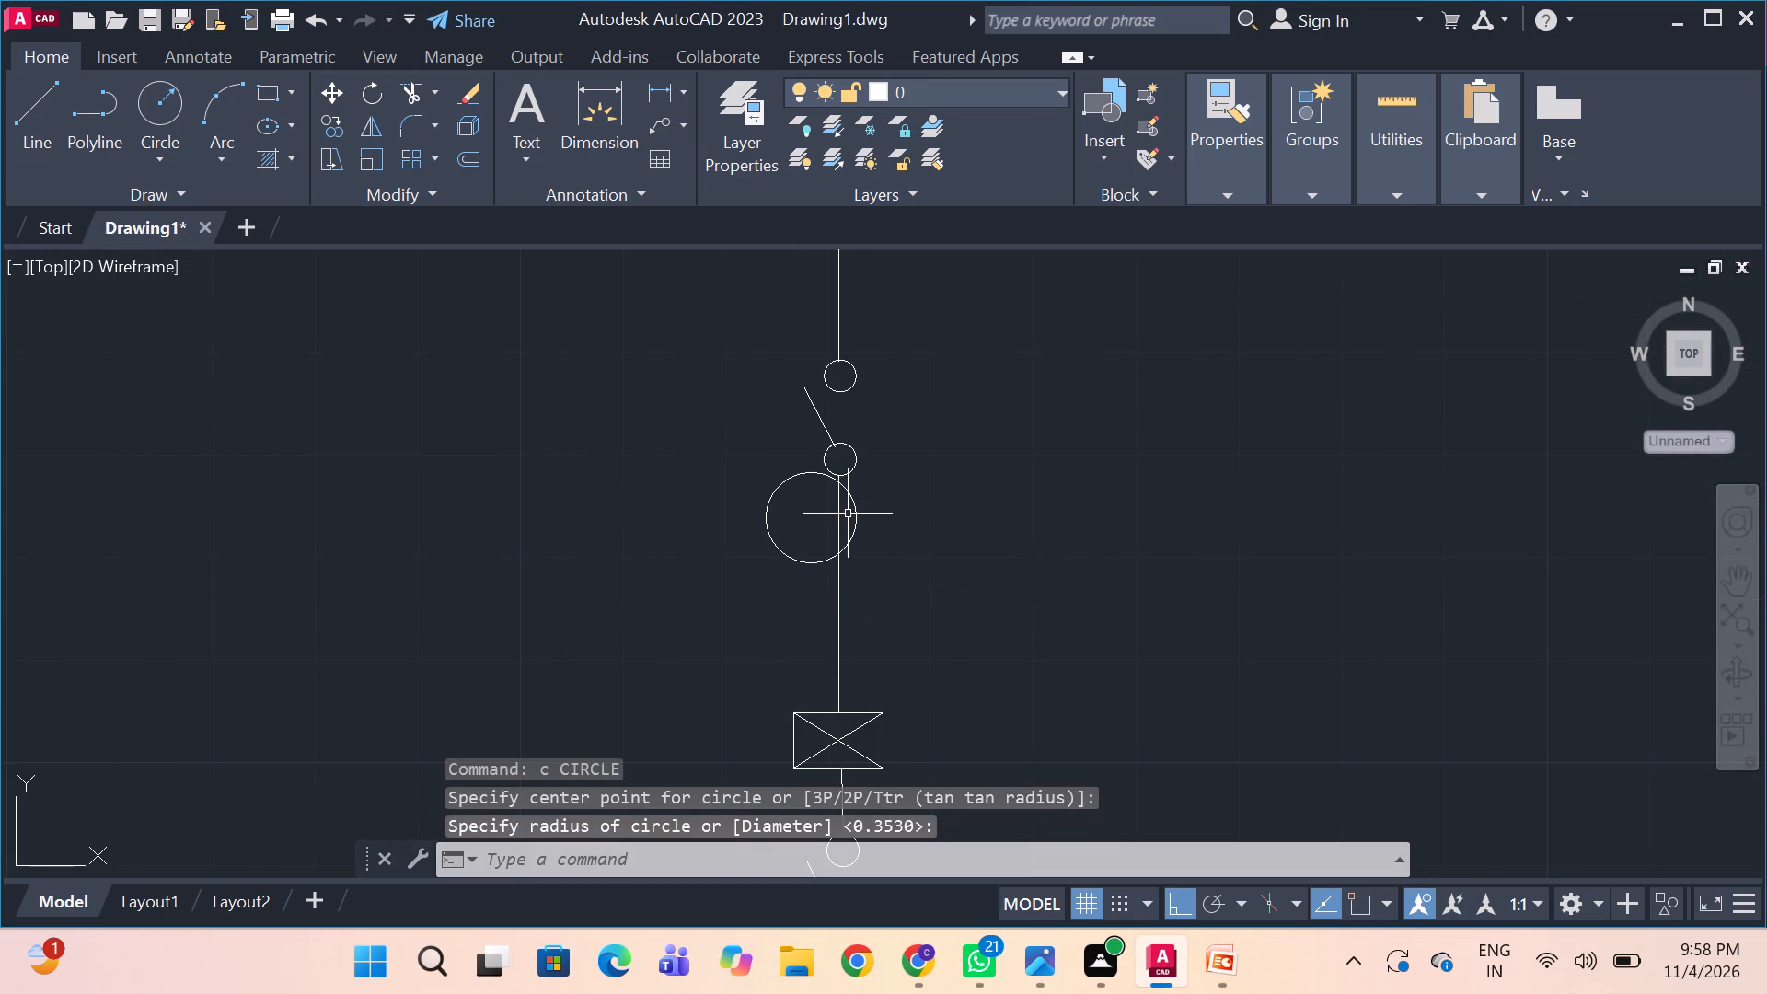
Move the circle so it overlaps the incoming line with its centre slightly to the right, just above the VCB's crossed box.
left_click(857, 517)
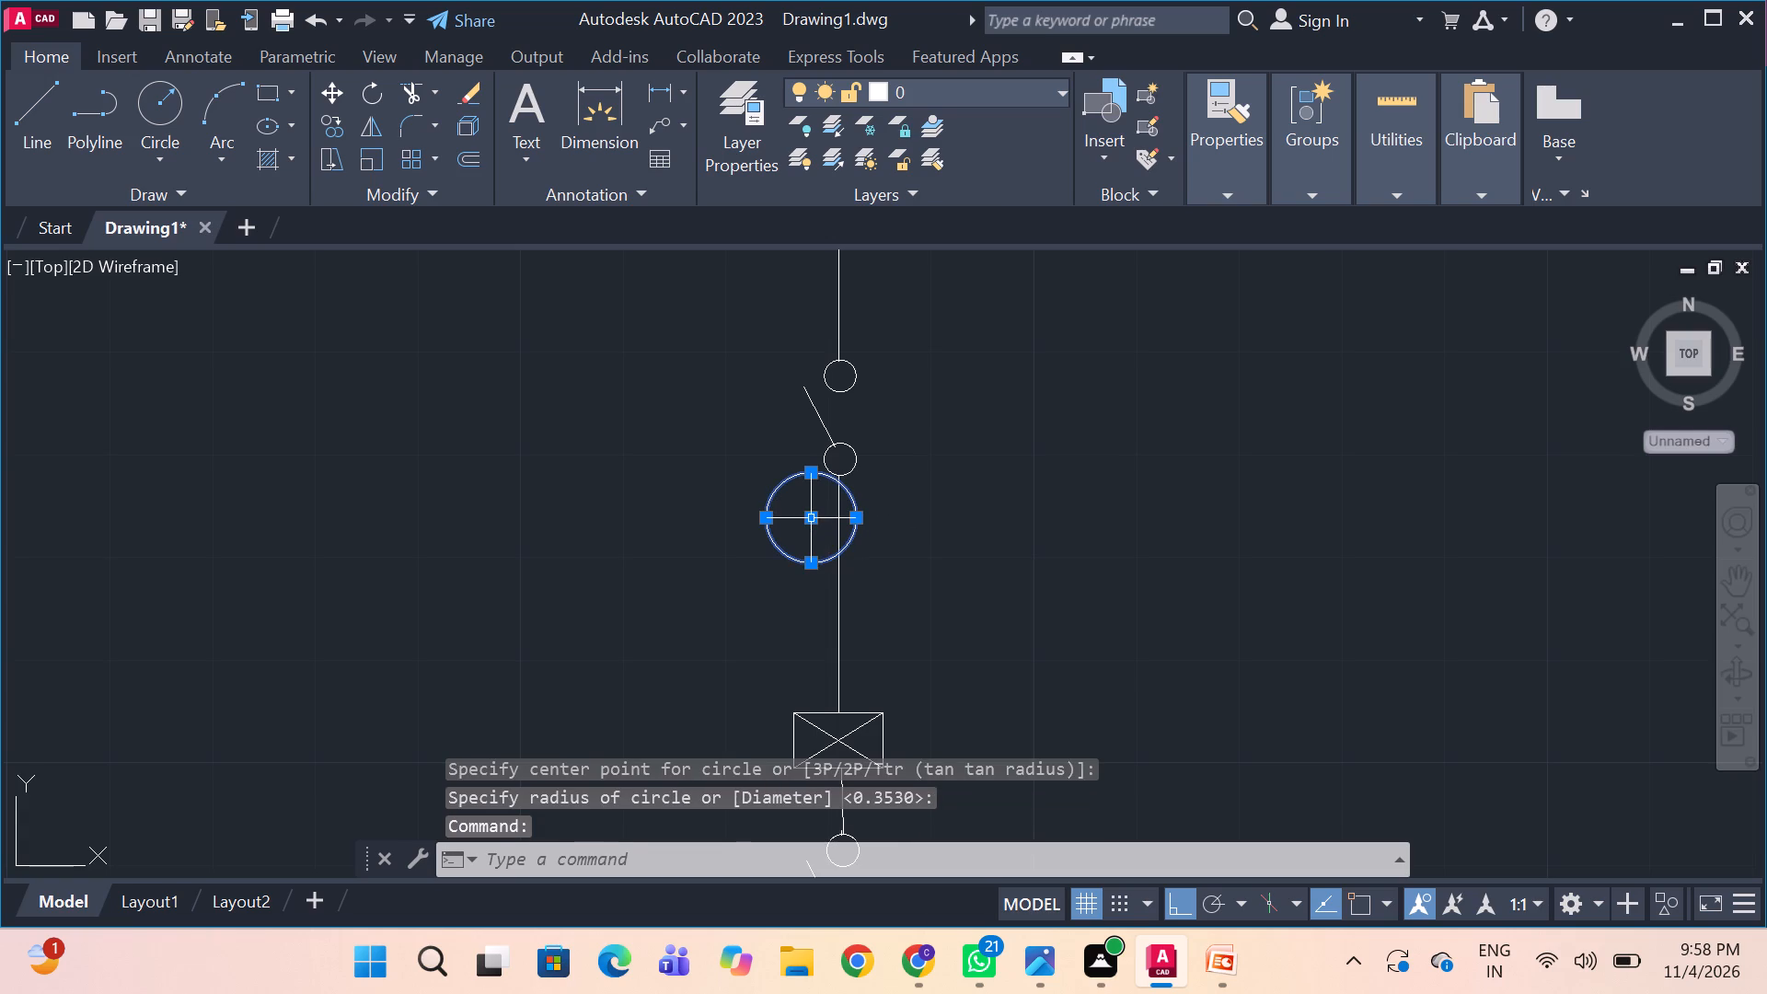
left_click_drag(814, 520, 850, 563)
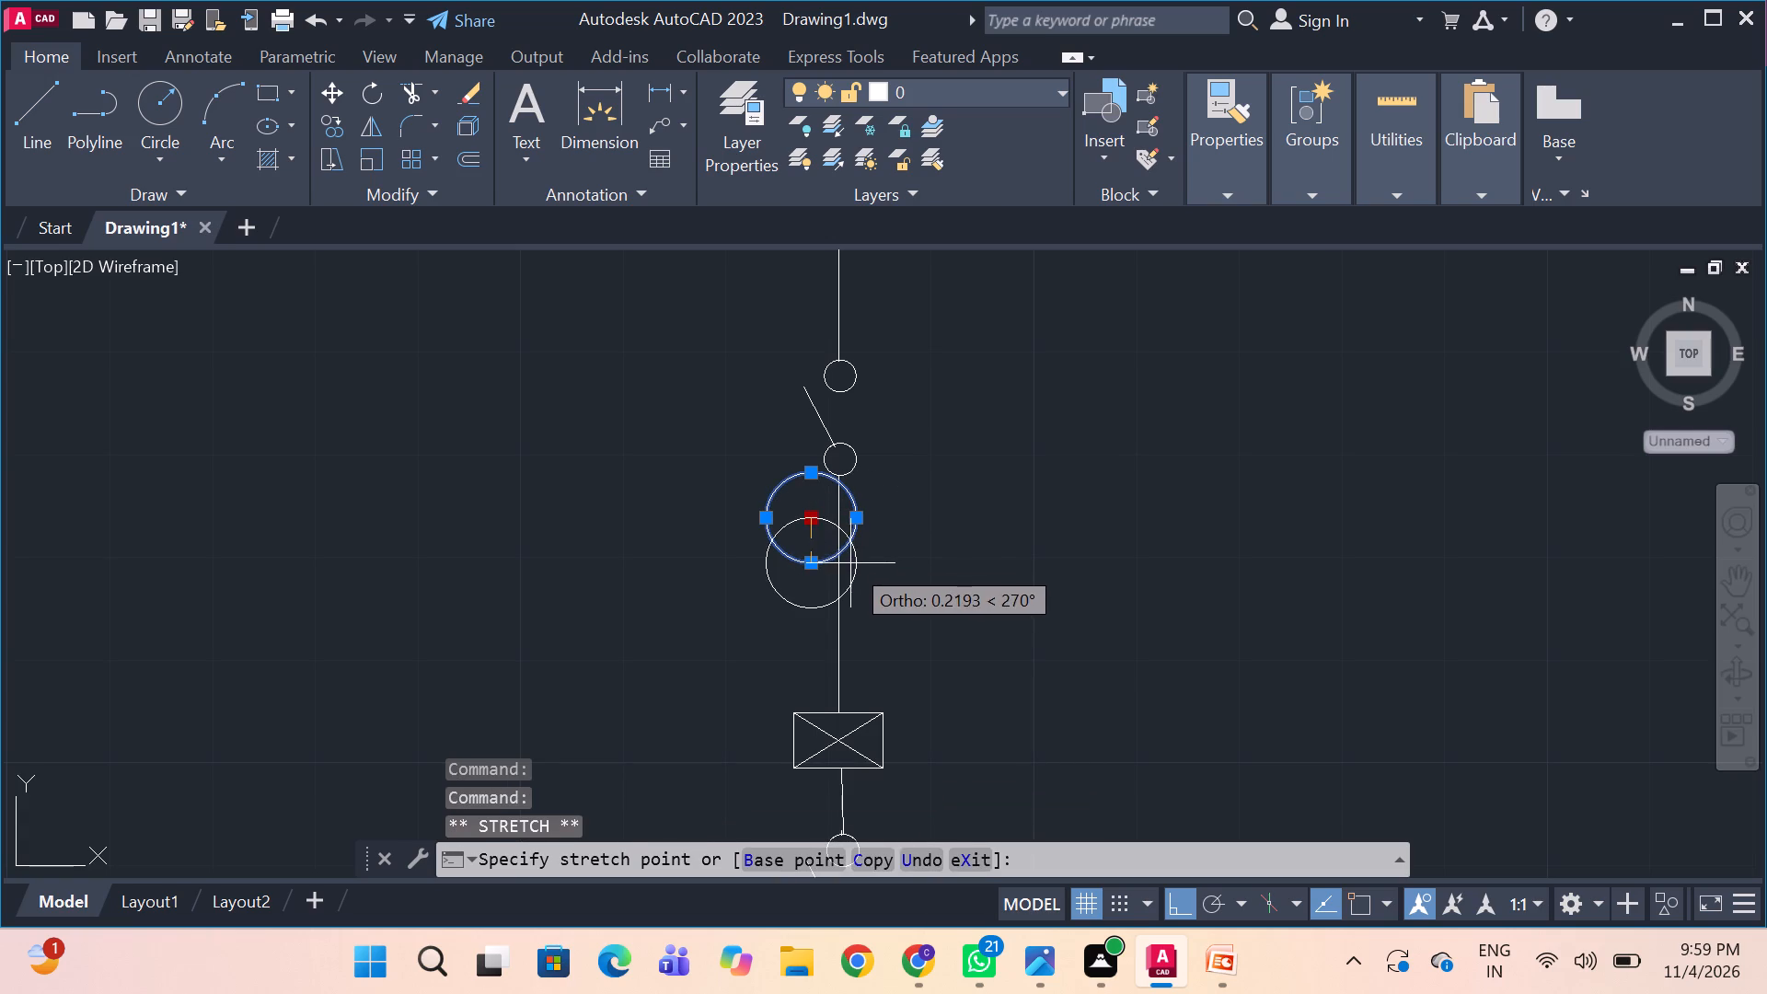
left_click_drag(850, 563, 861, 554)
left_click(861, 554)
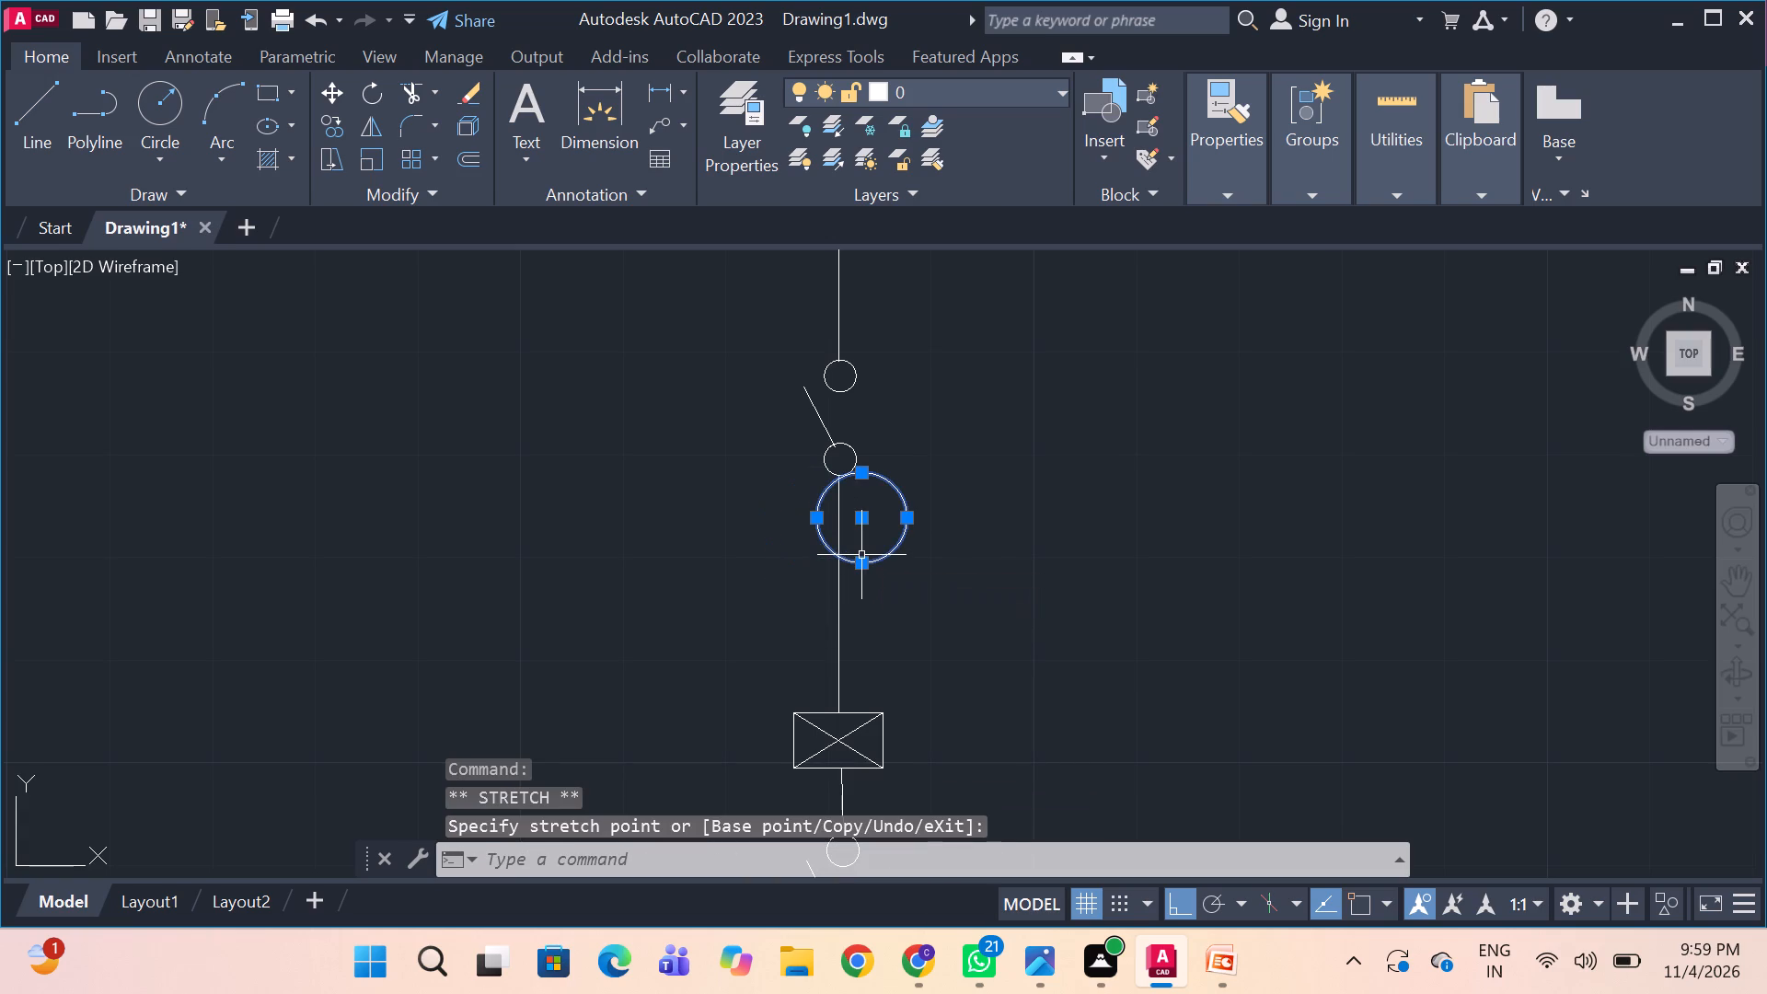
left_click_drag(862, 522, 861, 537)
left_click(861, 538)
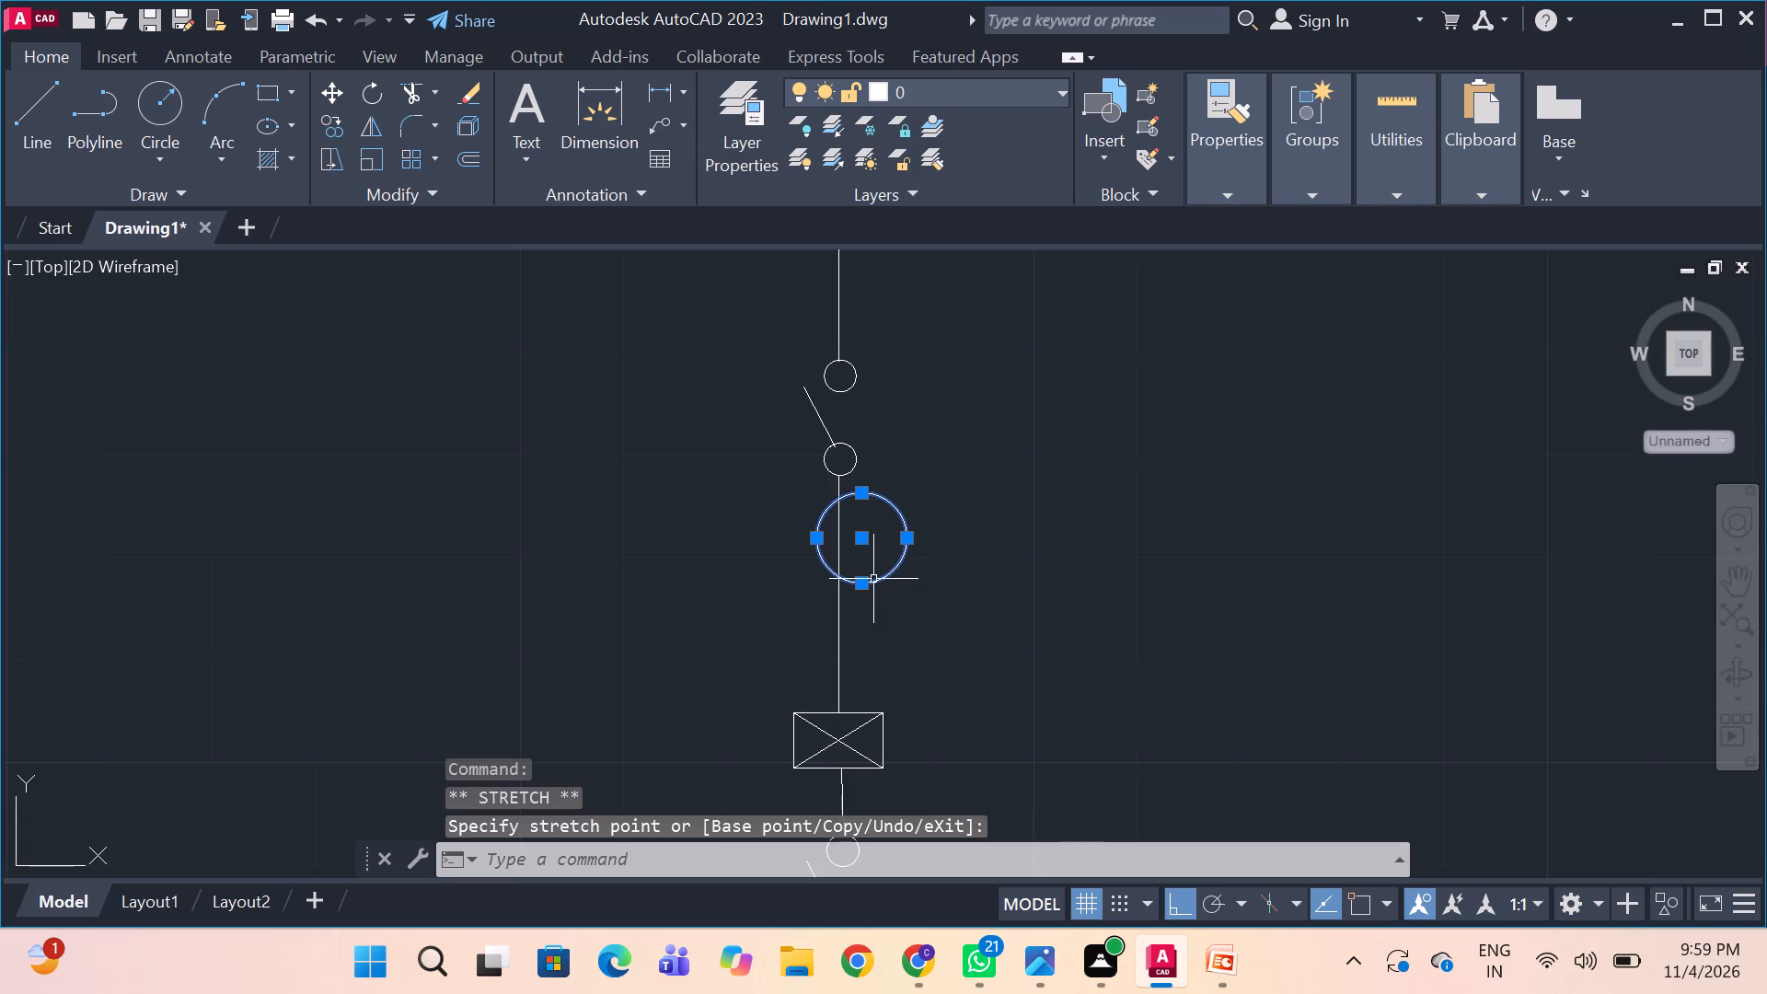
left_click(865, 543)
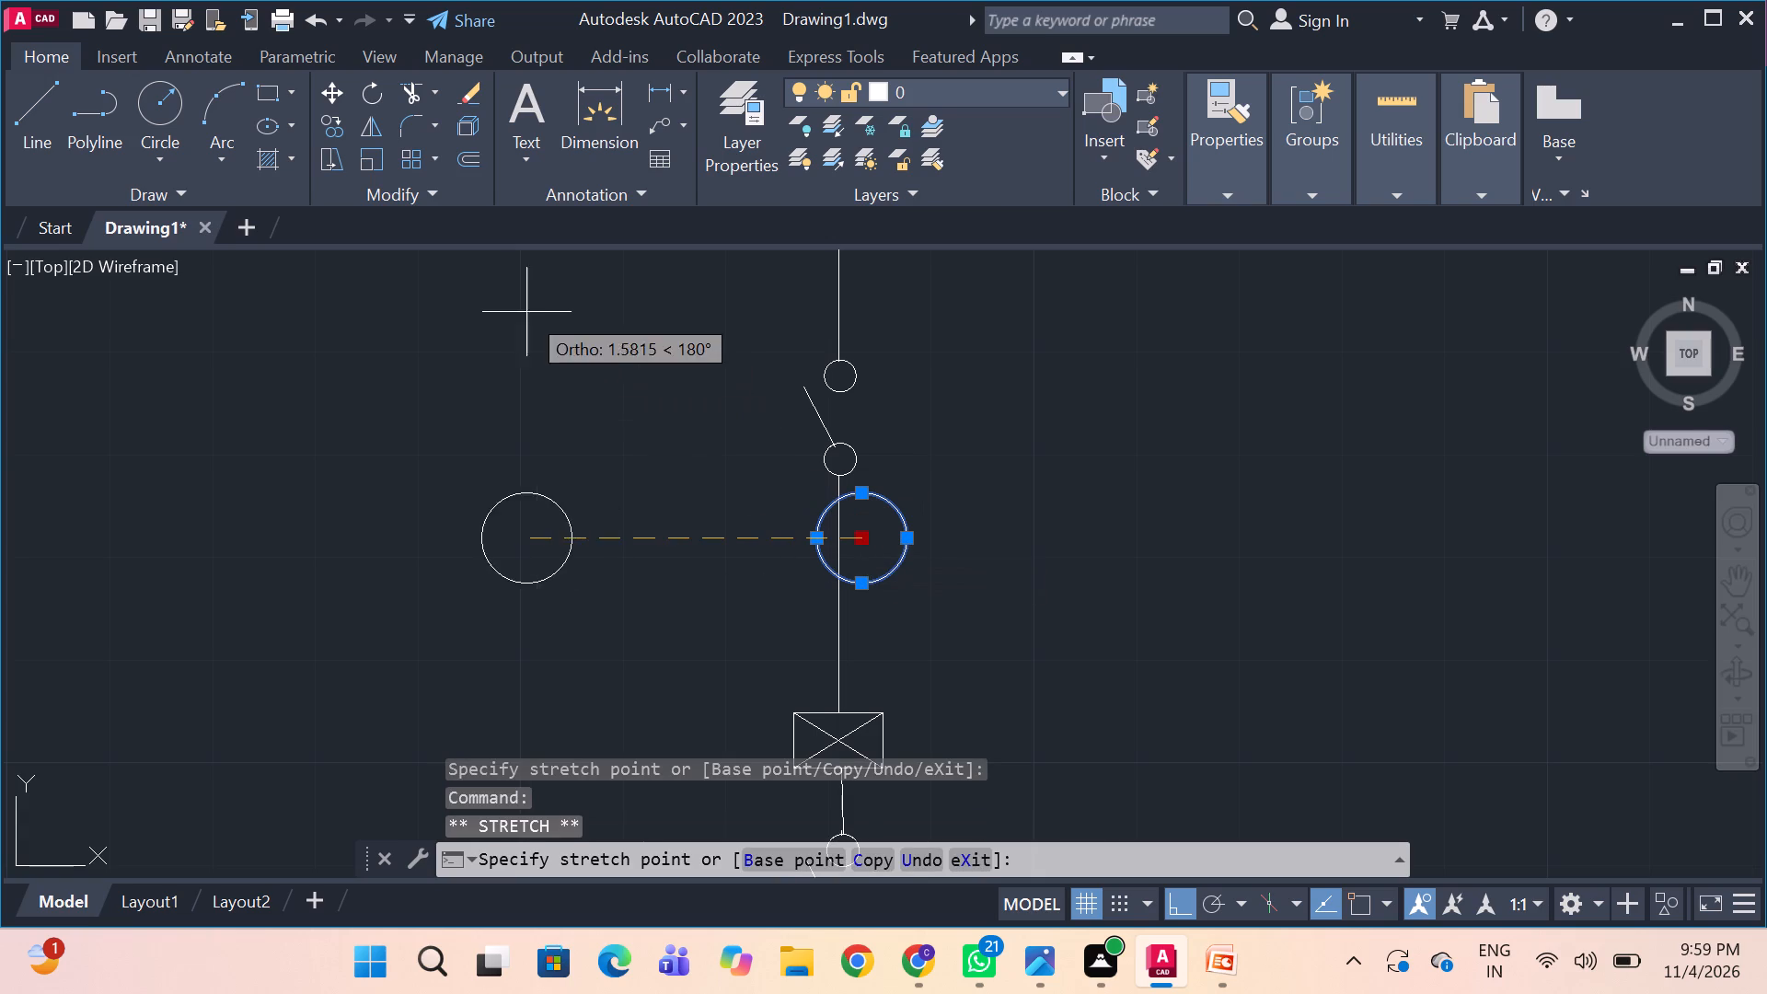
left_click(836, 618)
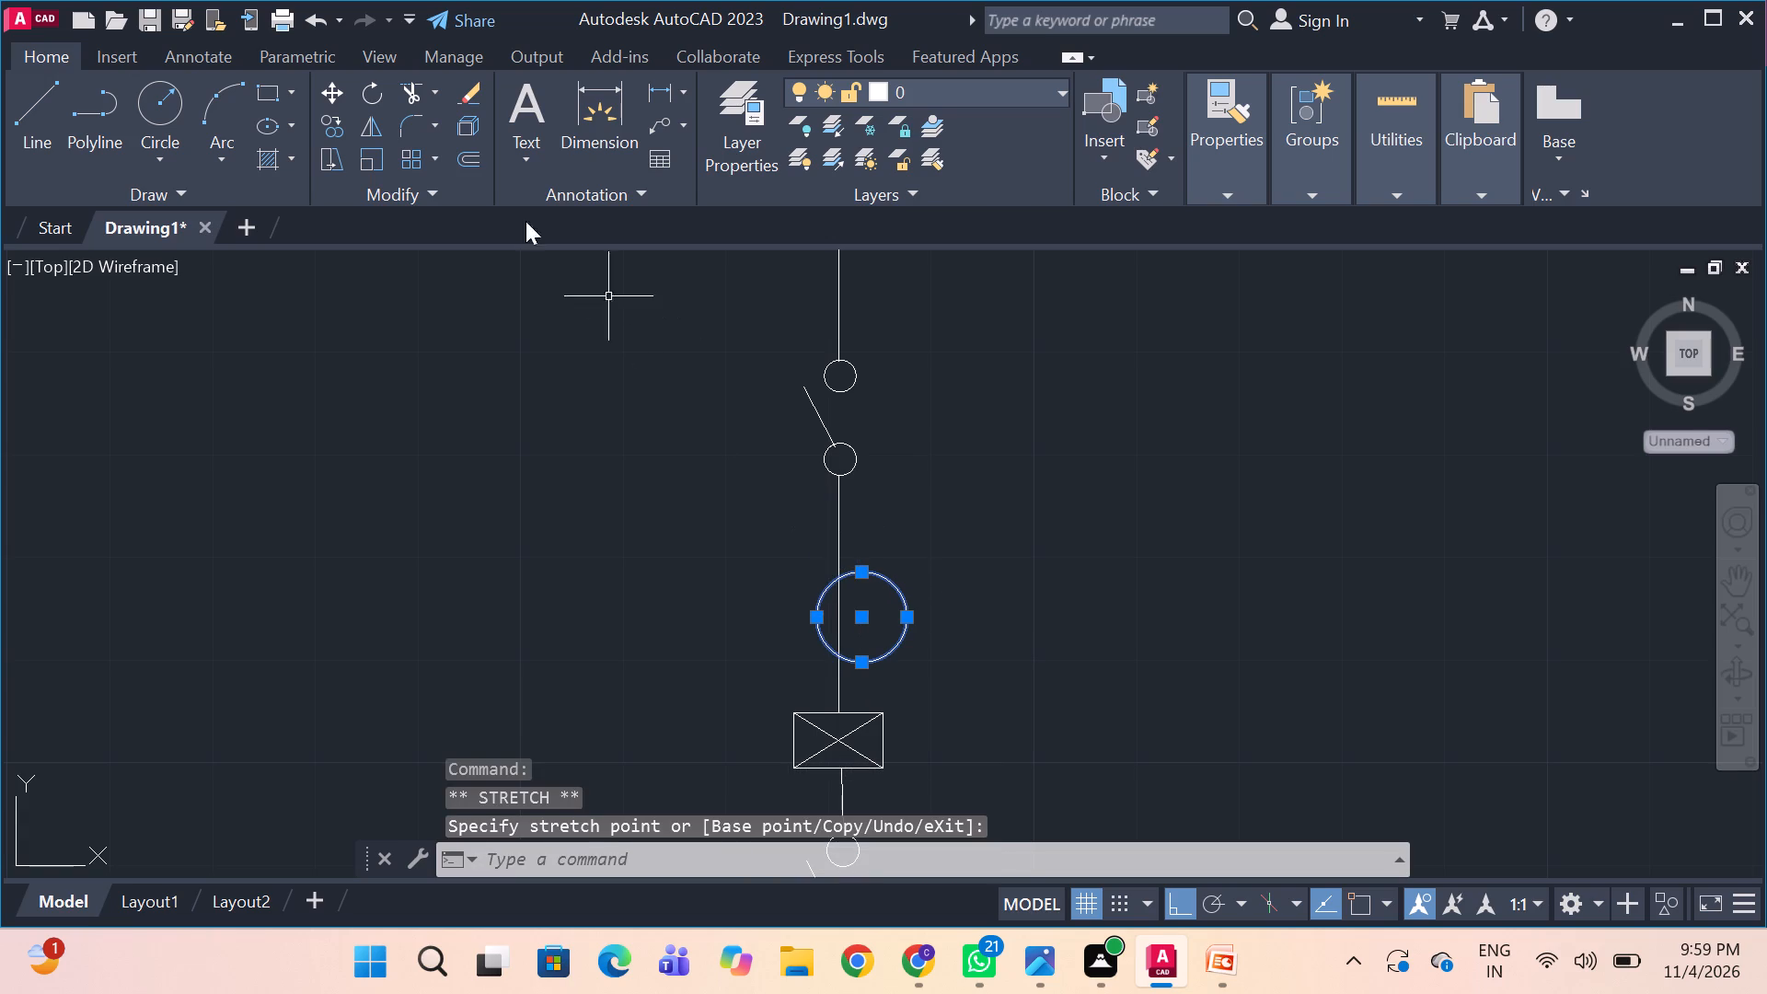
Mirror the circle upward about a horizontal axis near its top, keeping the original, to form two overlapping circles.
left_click(371, 119)
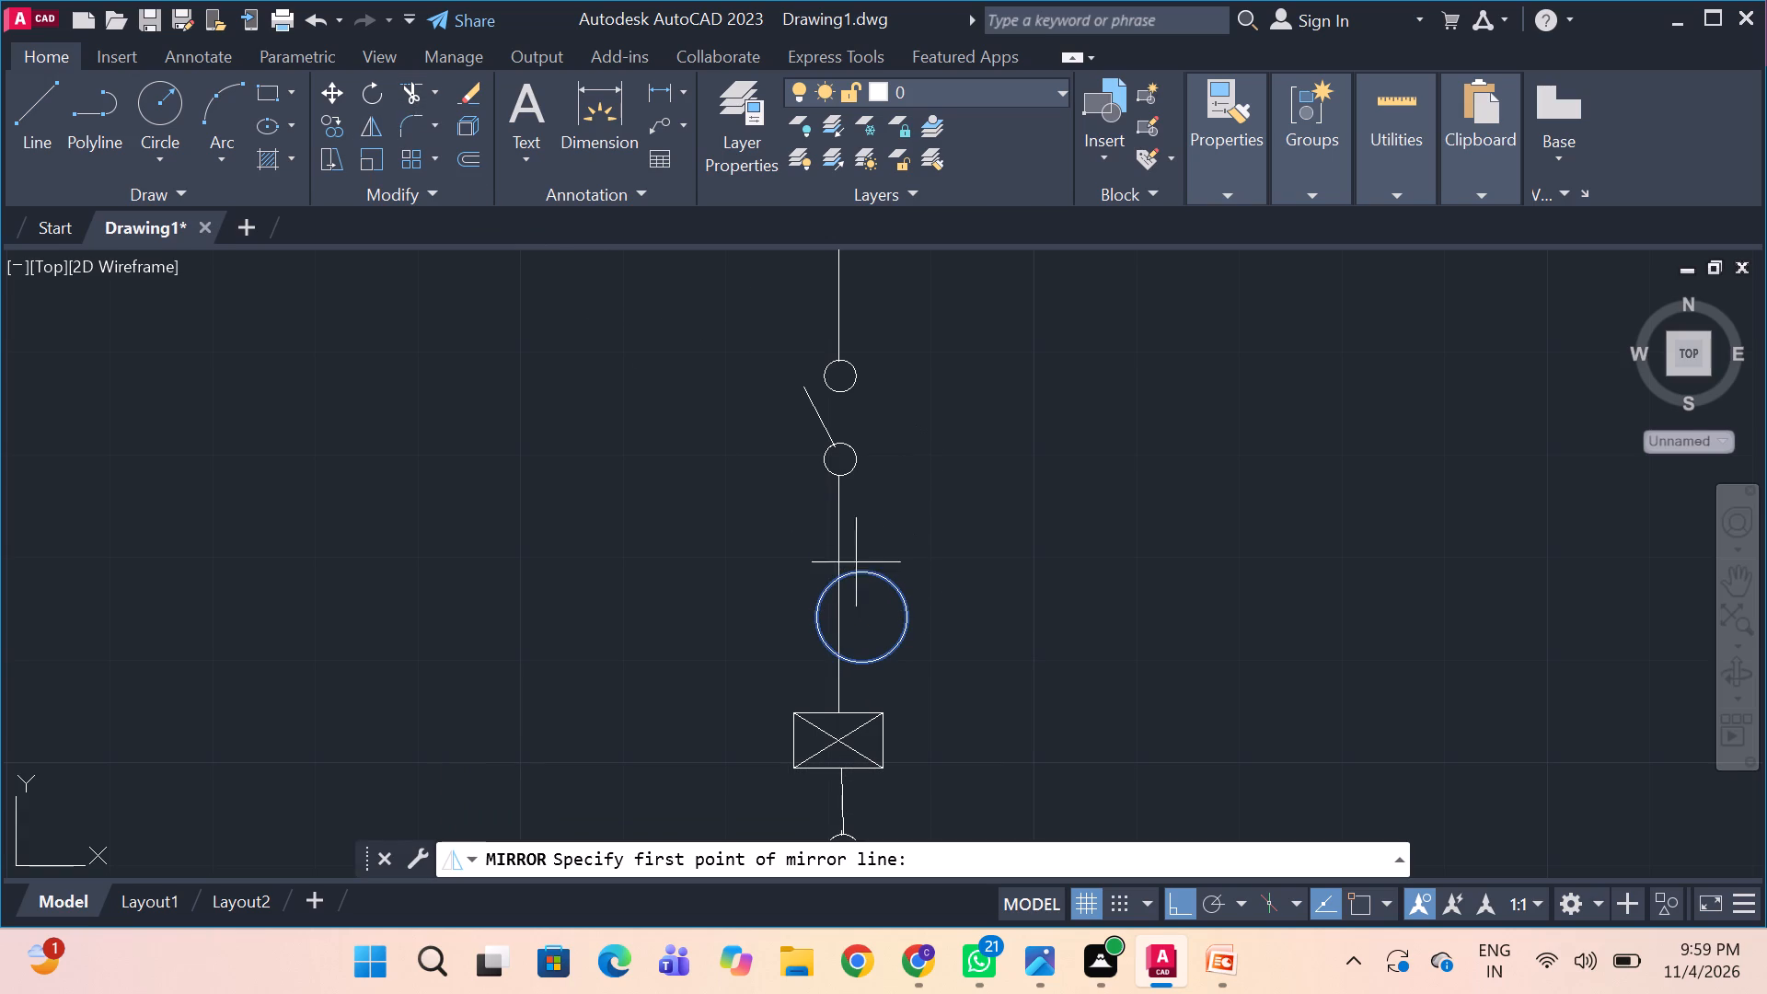
left_click(859, 584)
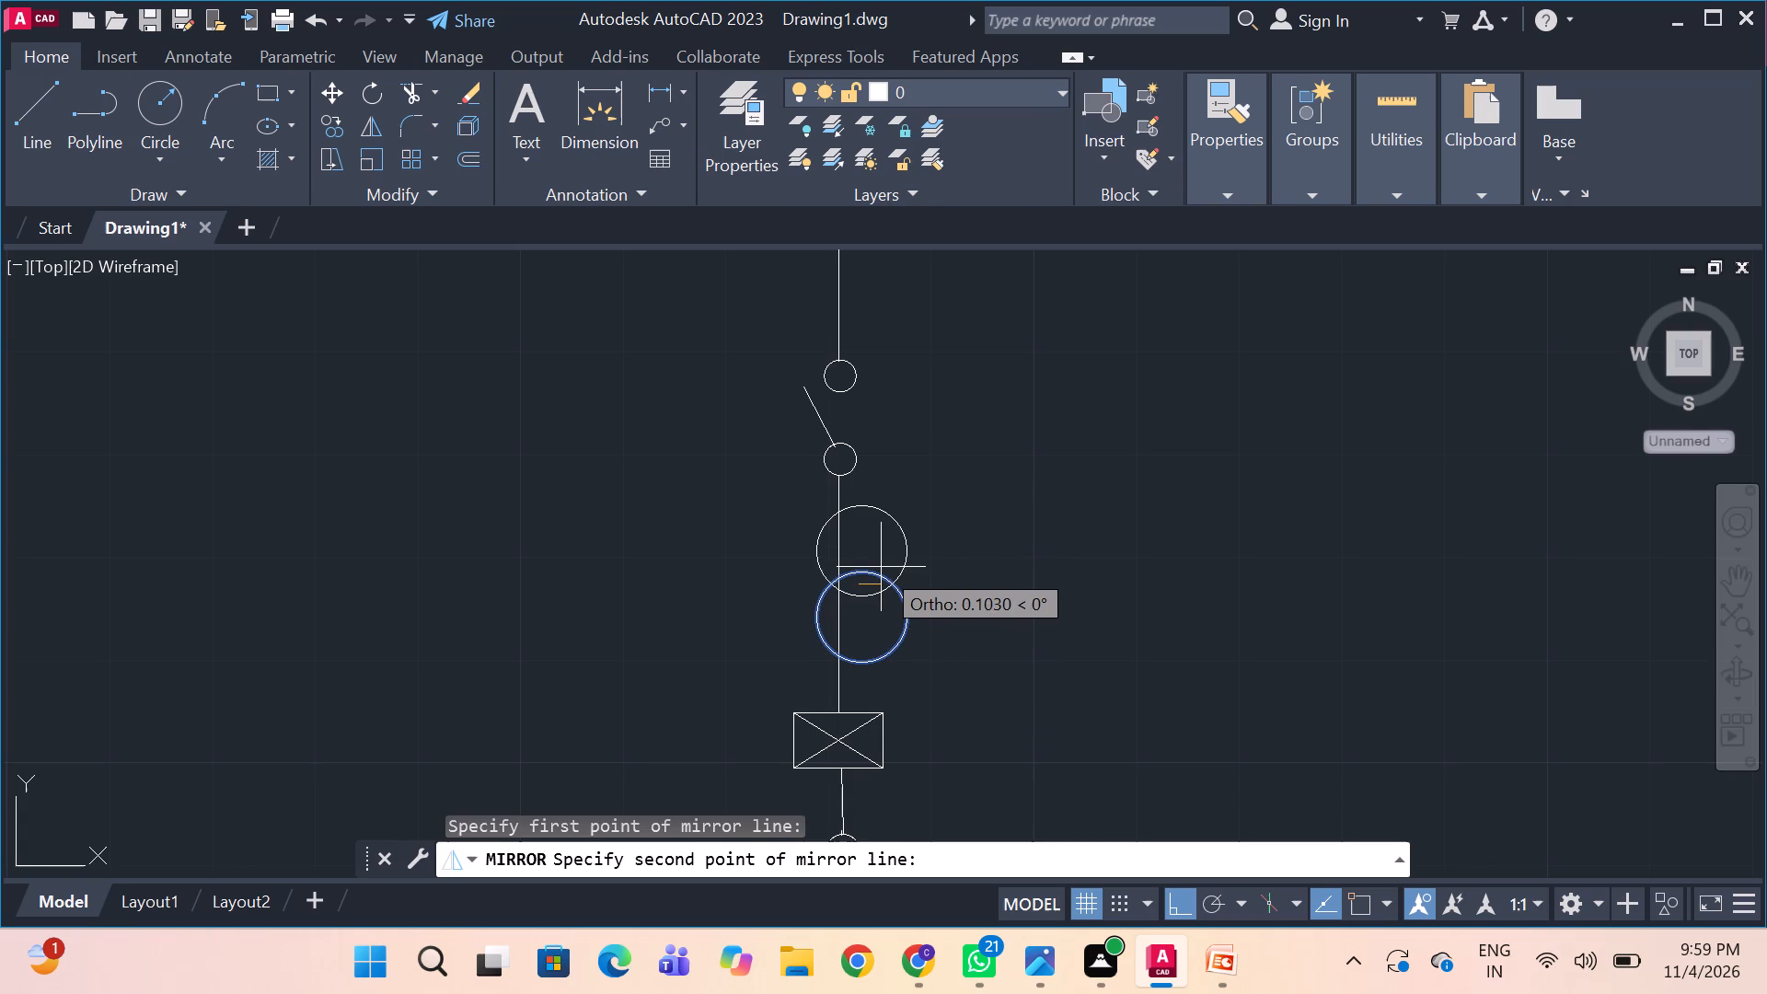
left_click(881, 567)
key("space")
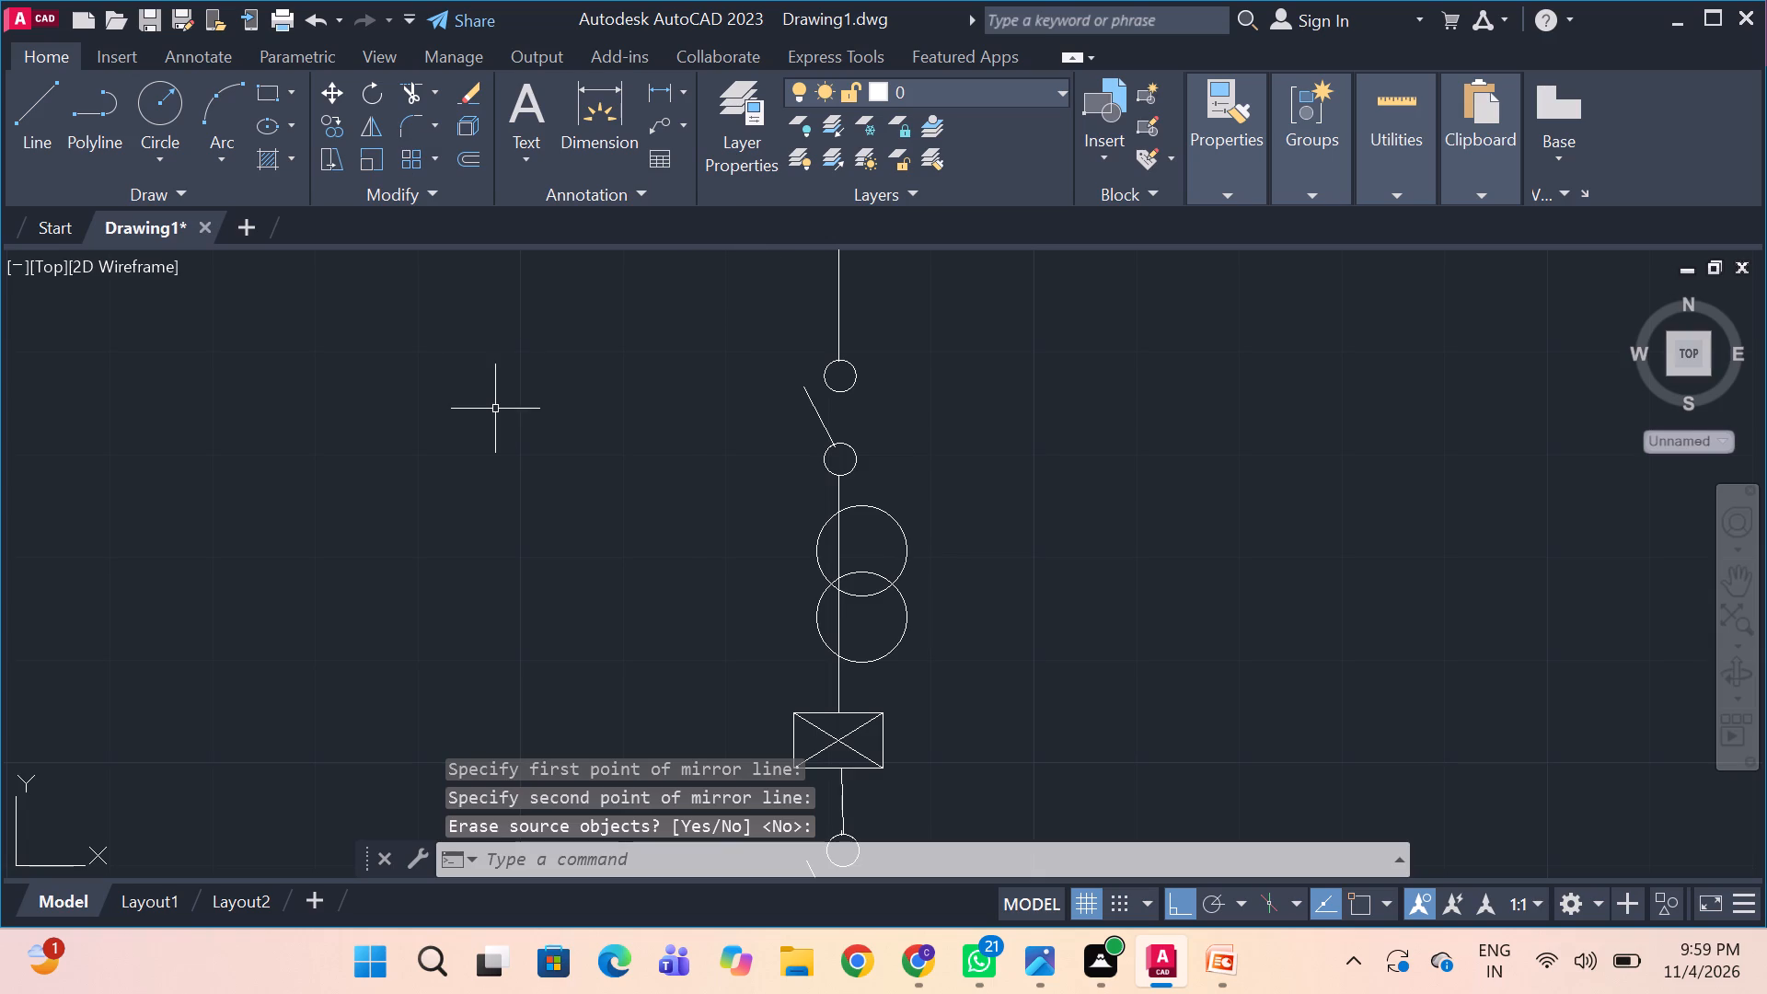
Trim the outer right-hand arcs of both overlapping circles back to the vertical incoming line.
type("tr")
key("space")
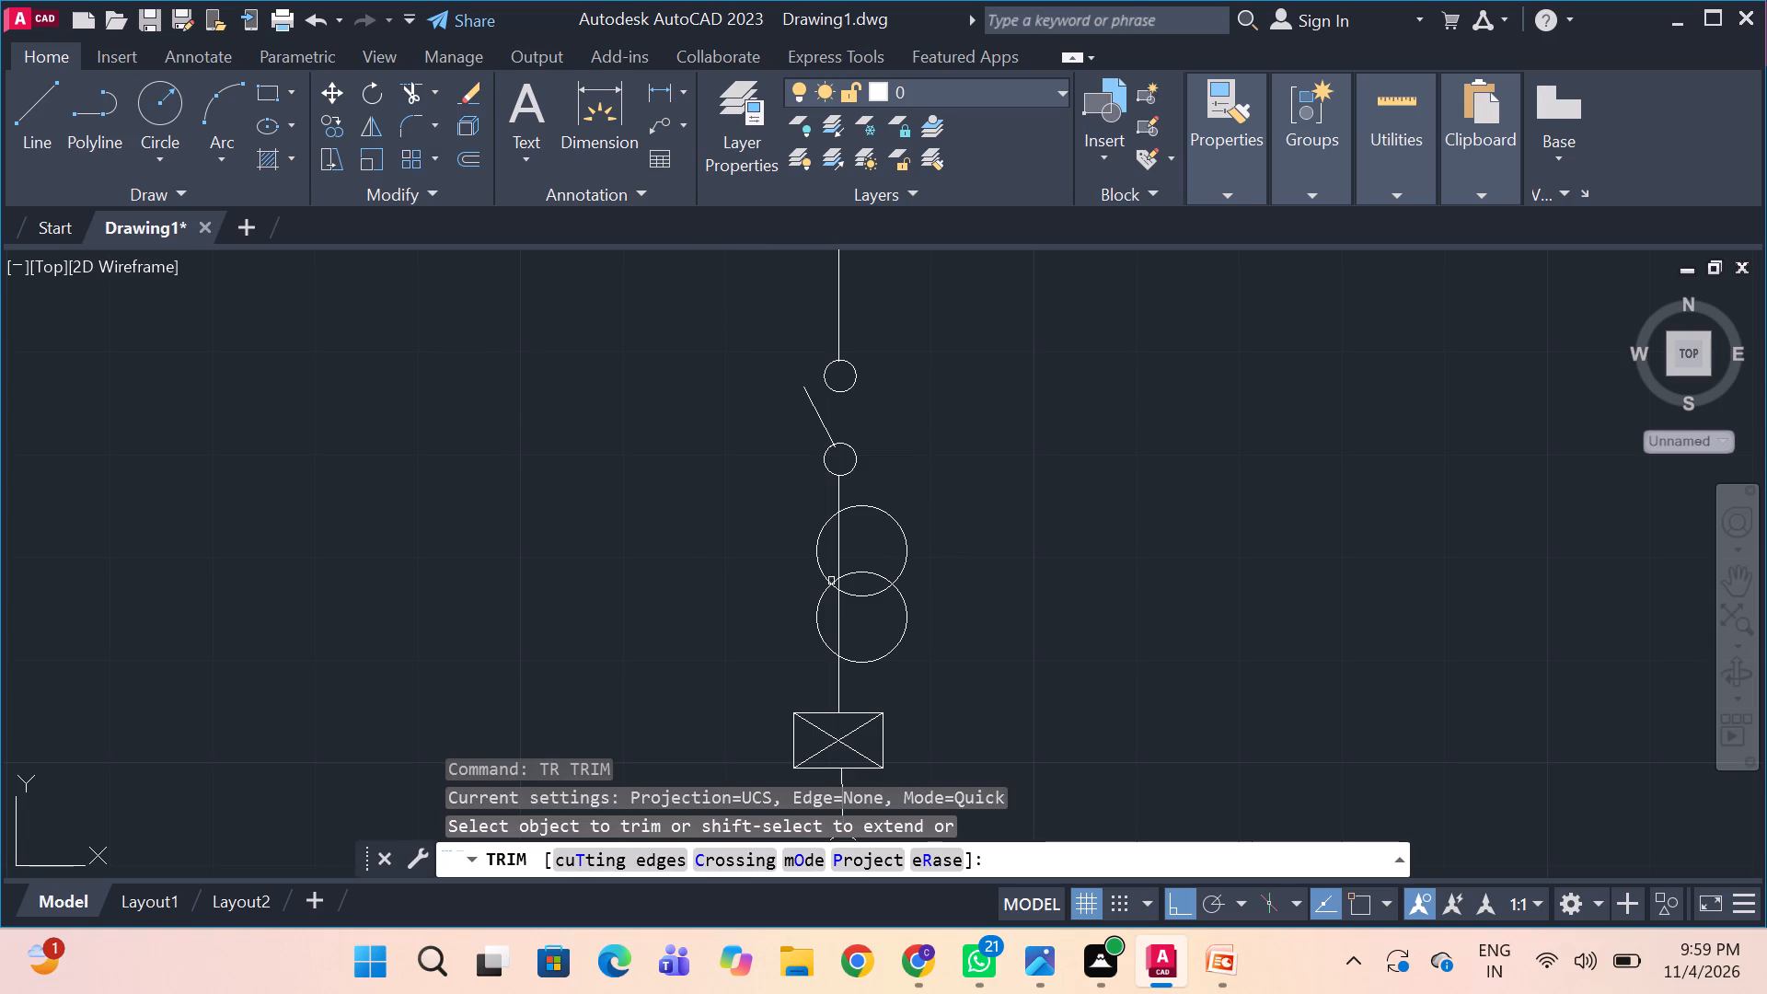
left_click(904, 537)
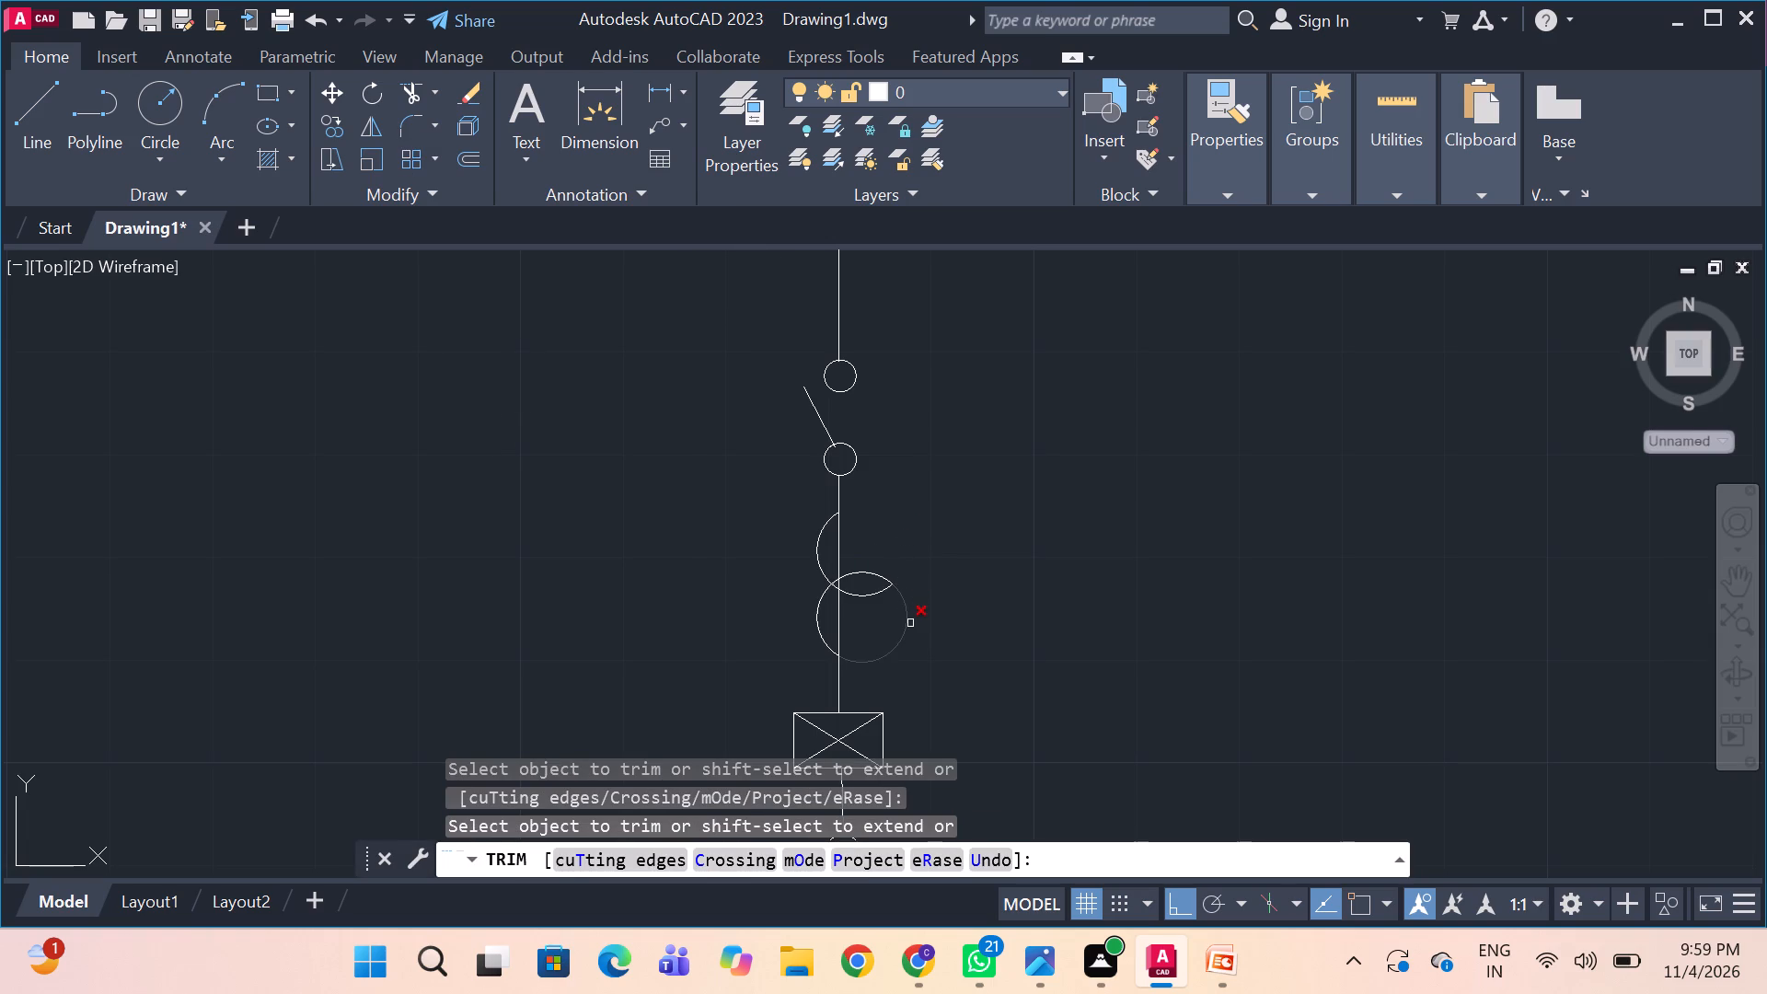
left_click(910, 623)
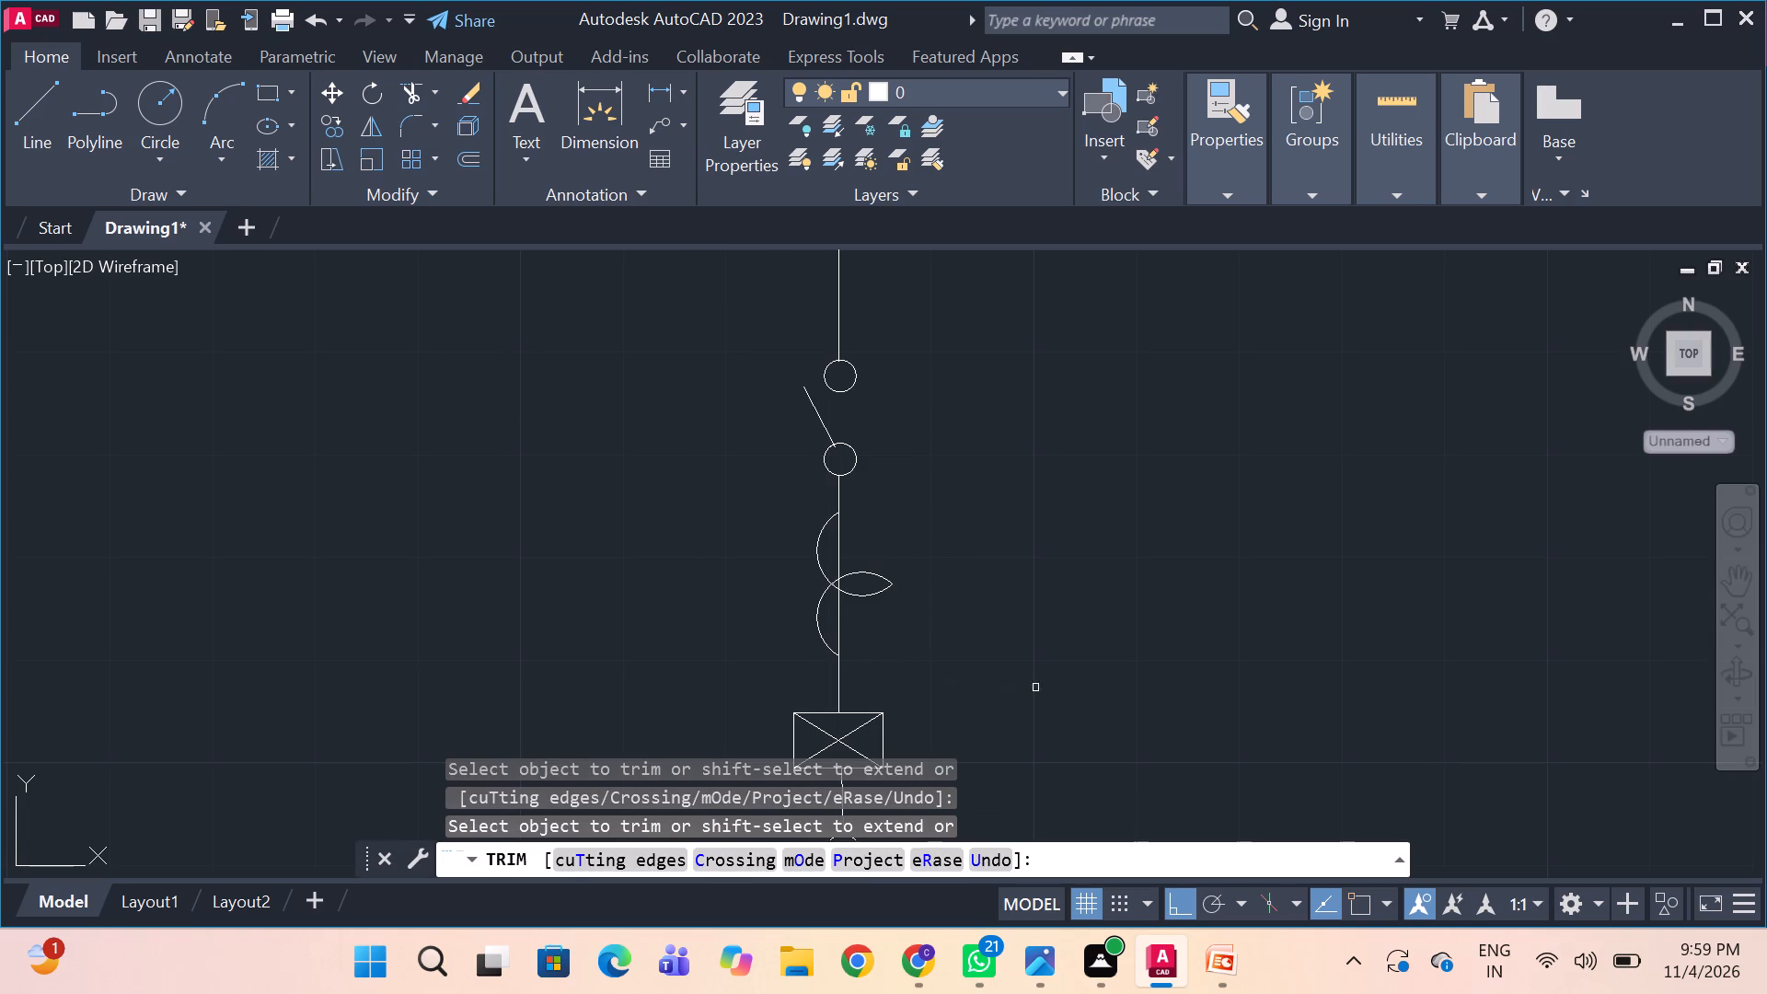
key("space")
Draw two horizontal CT lead lines of matching length rightward from the upper arc's top end and the lower arc's bottom end.
key("l")
key("space")
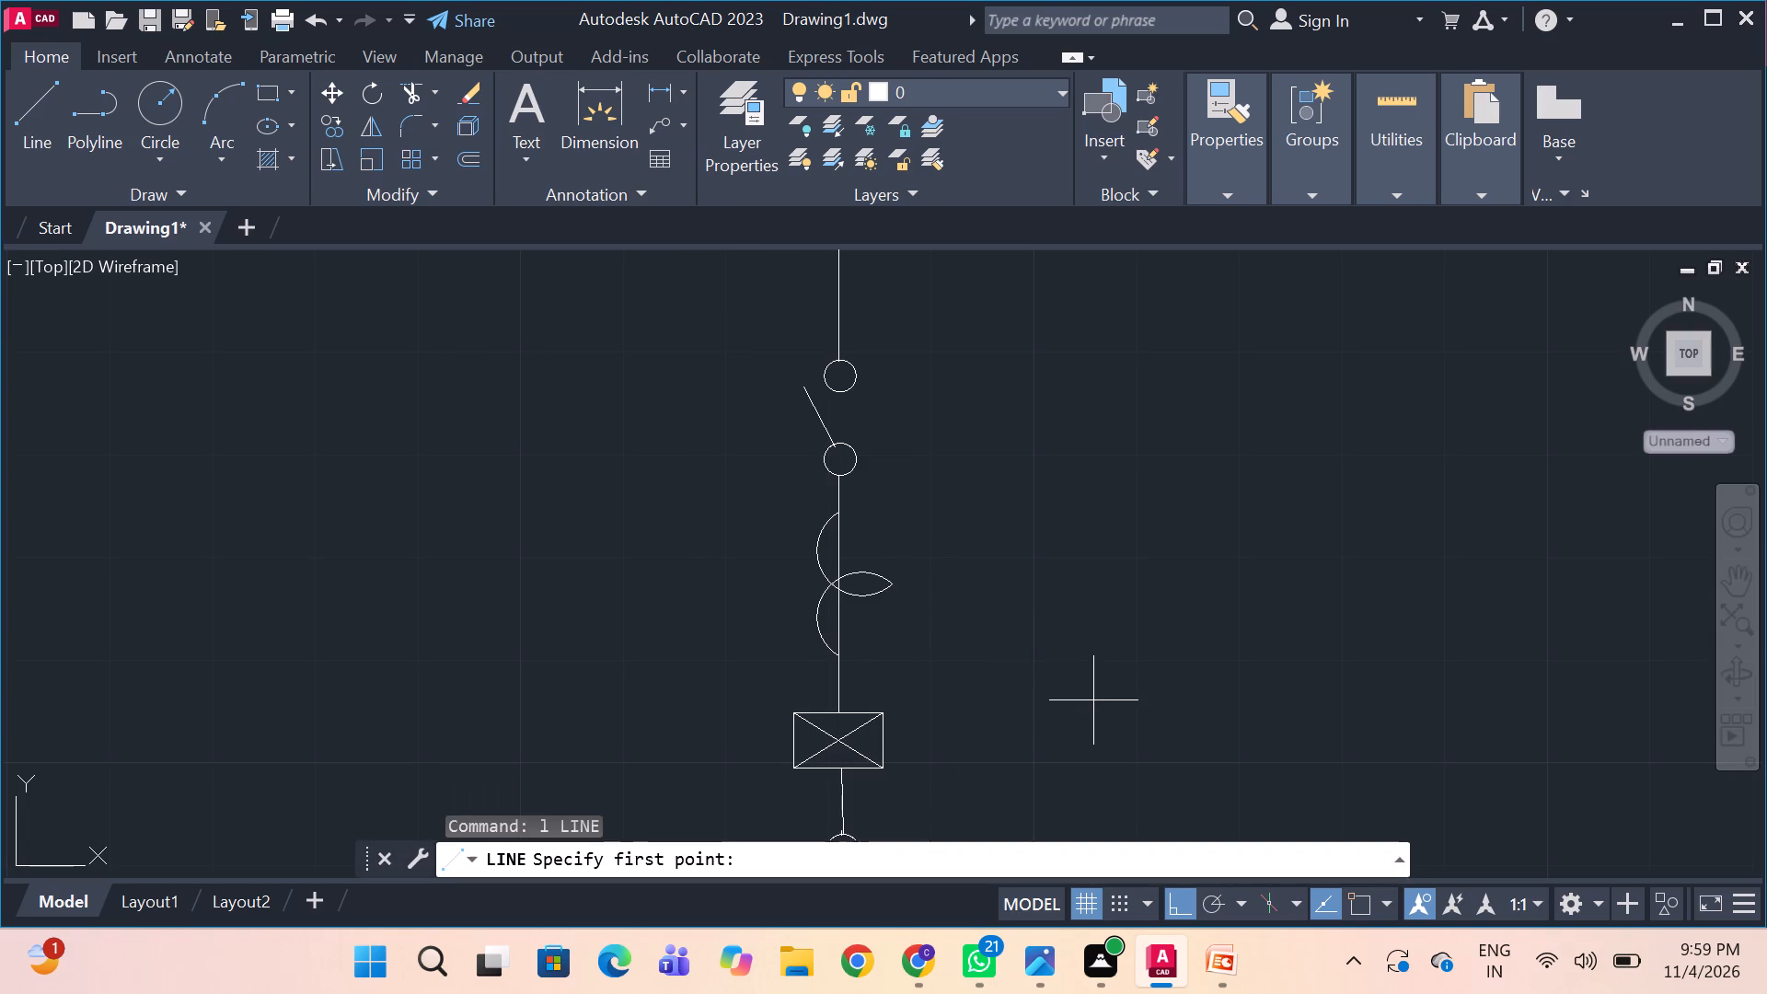
left_click_drag(838, 513, 931, 518)
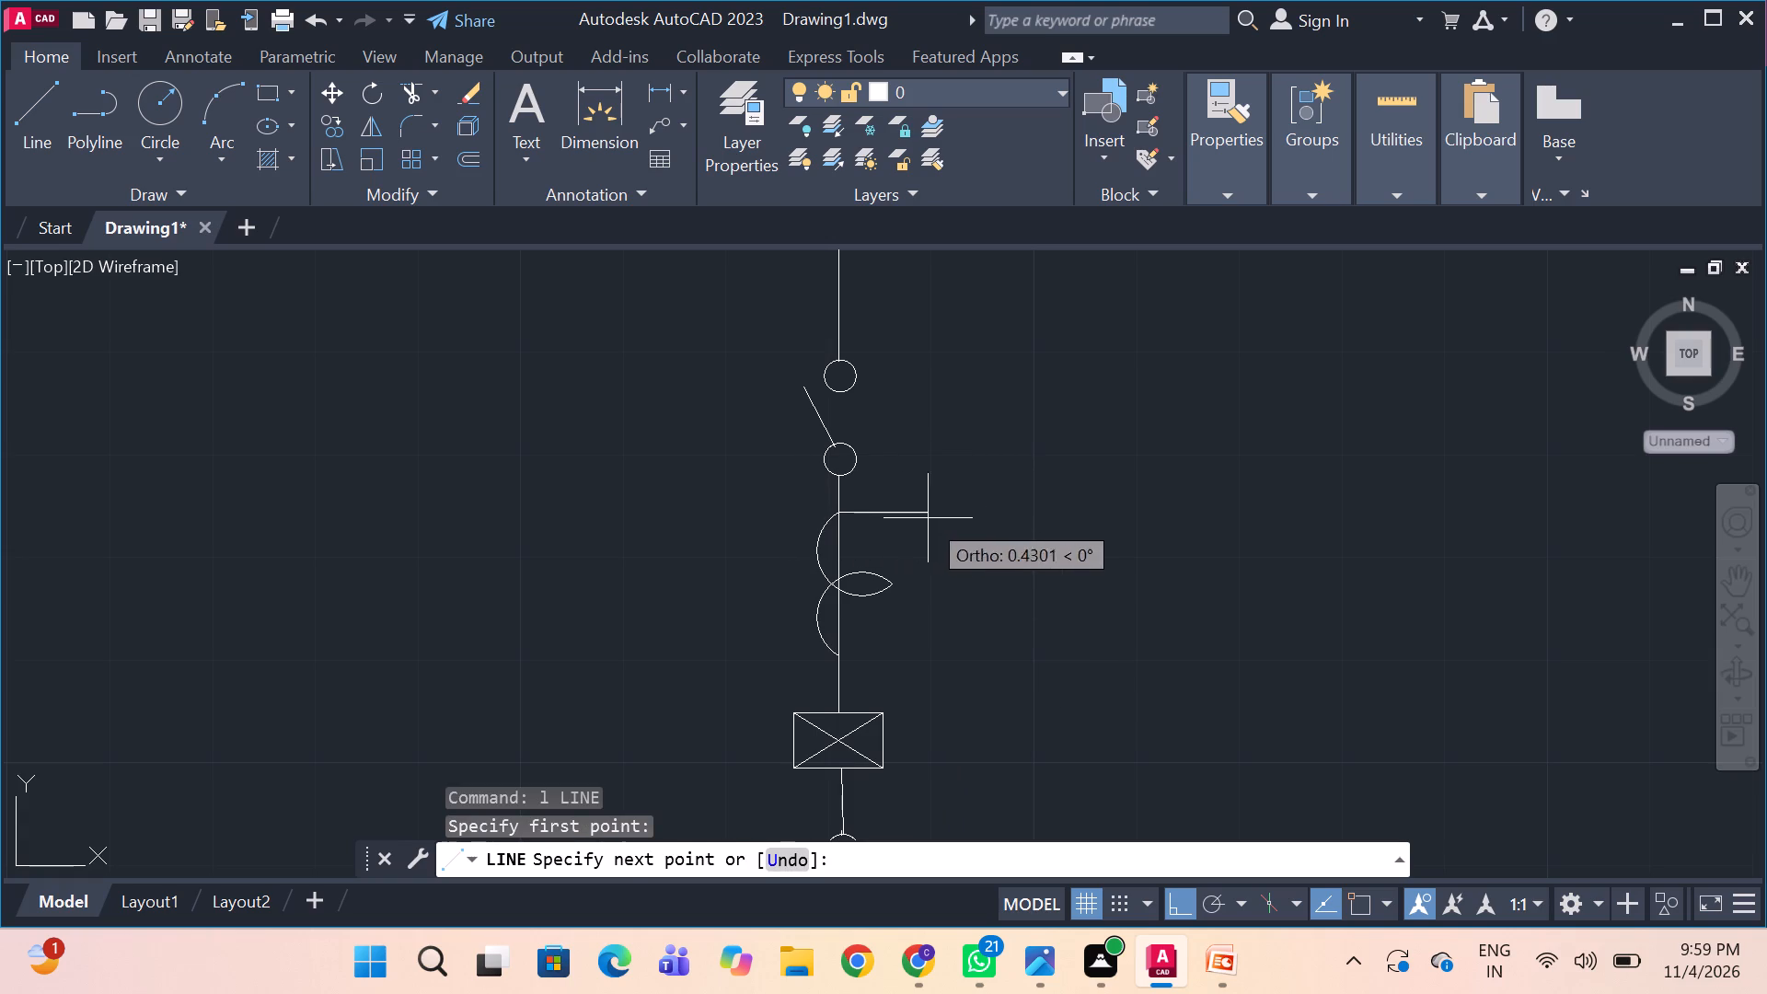
left_click_drag(931, 518, 988, 518)
left_click(988, 518)
key("space")
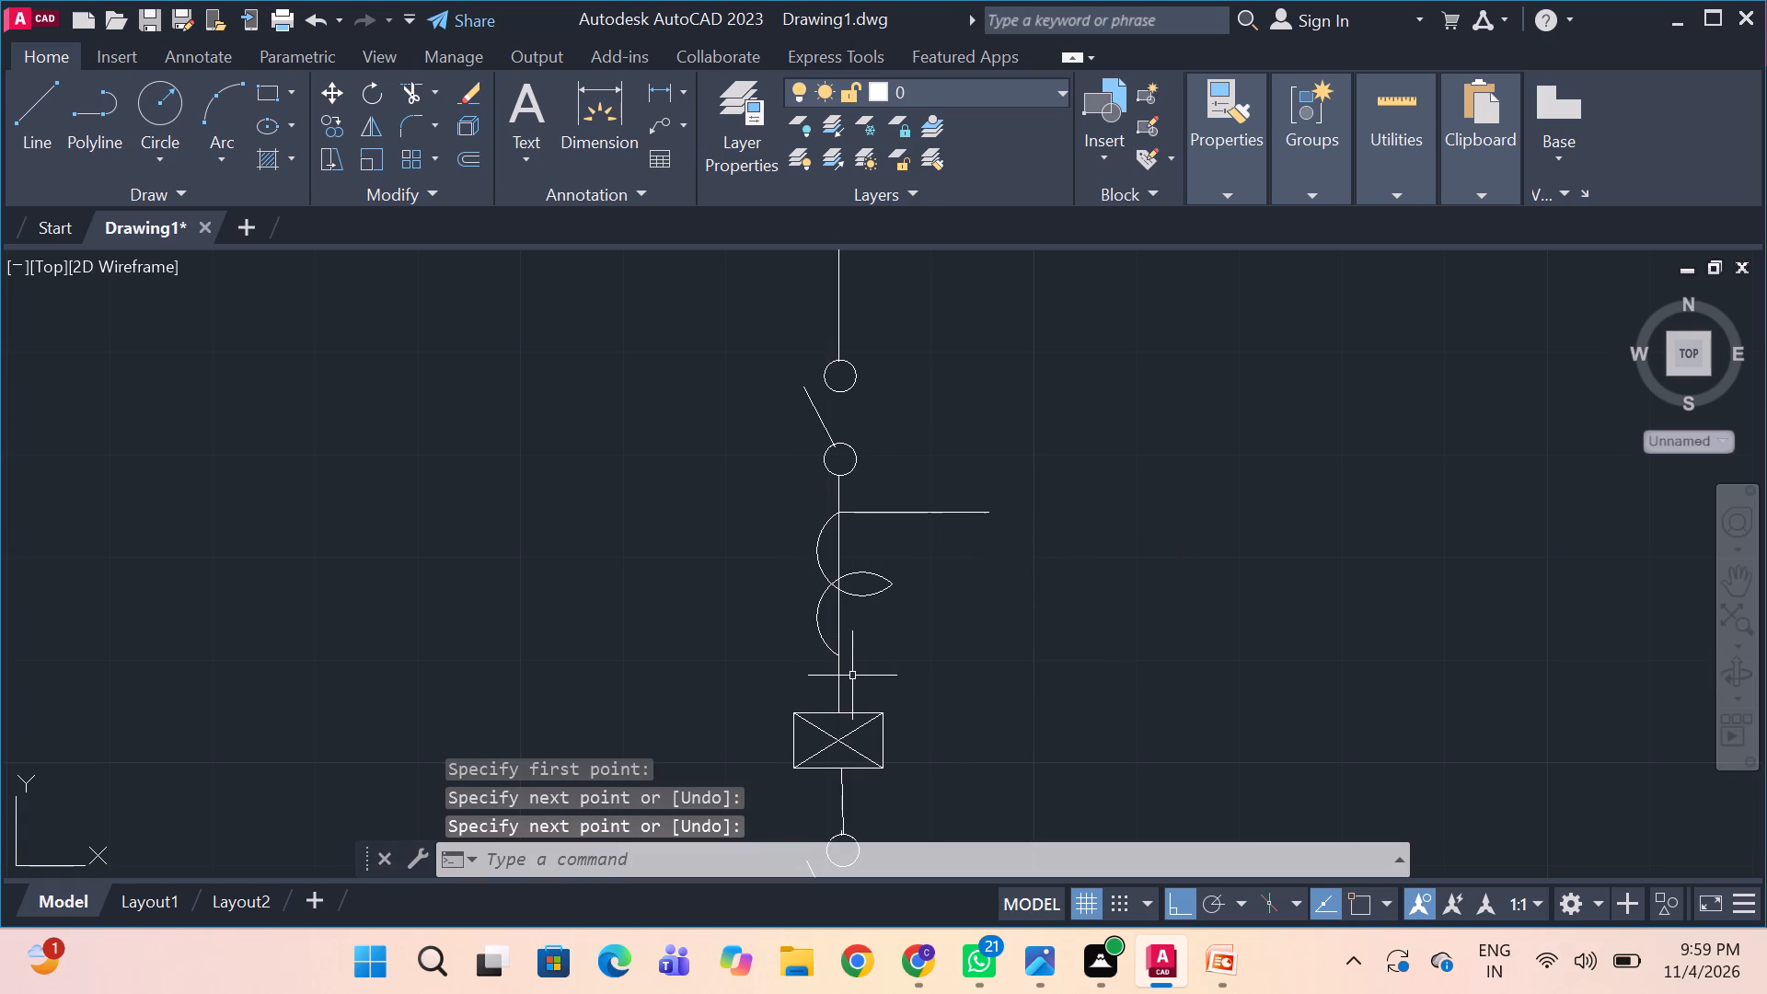
key("l")
key("space")
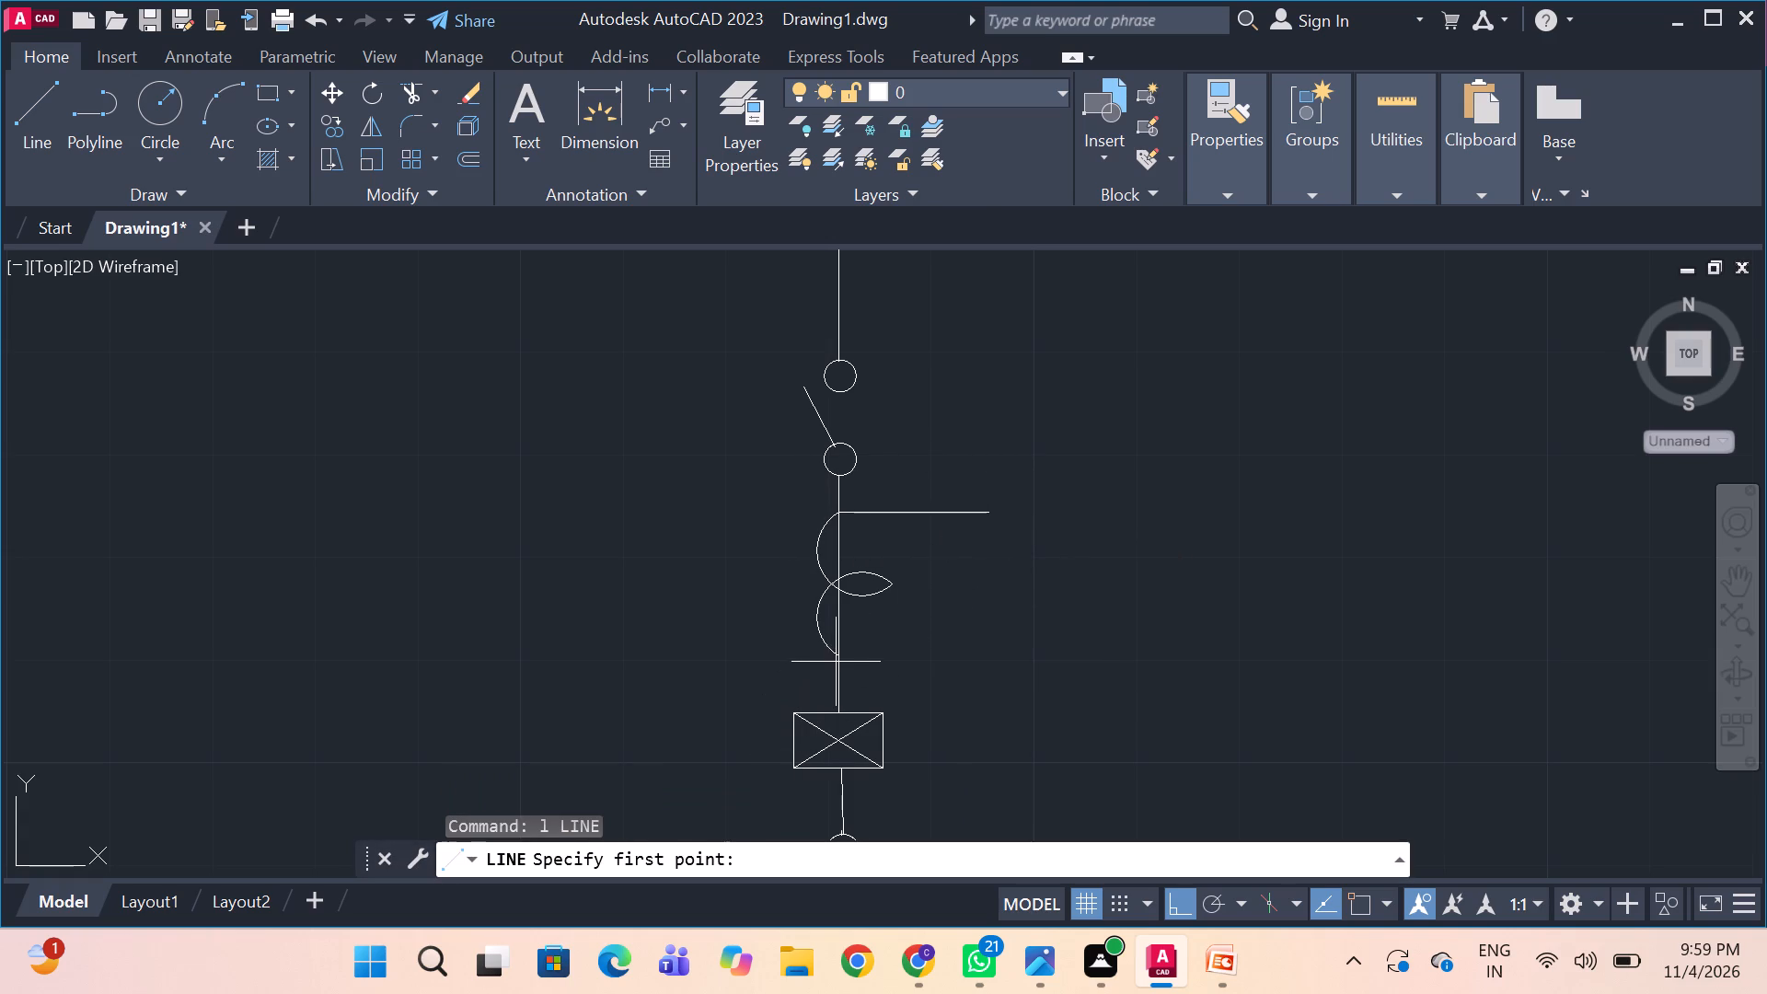
left_click_drag(839, 658, 1012, 659)
left_click_drag(1011, 660, 989, 661)
left_click(989, 661)
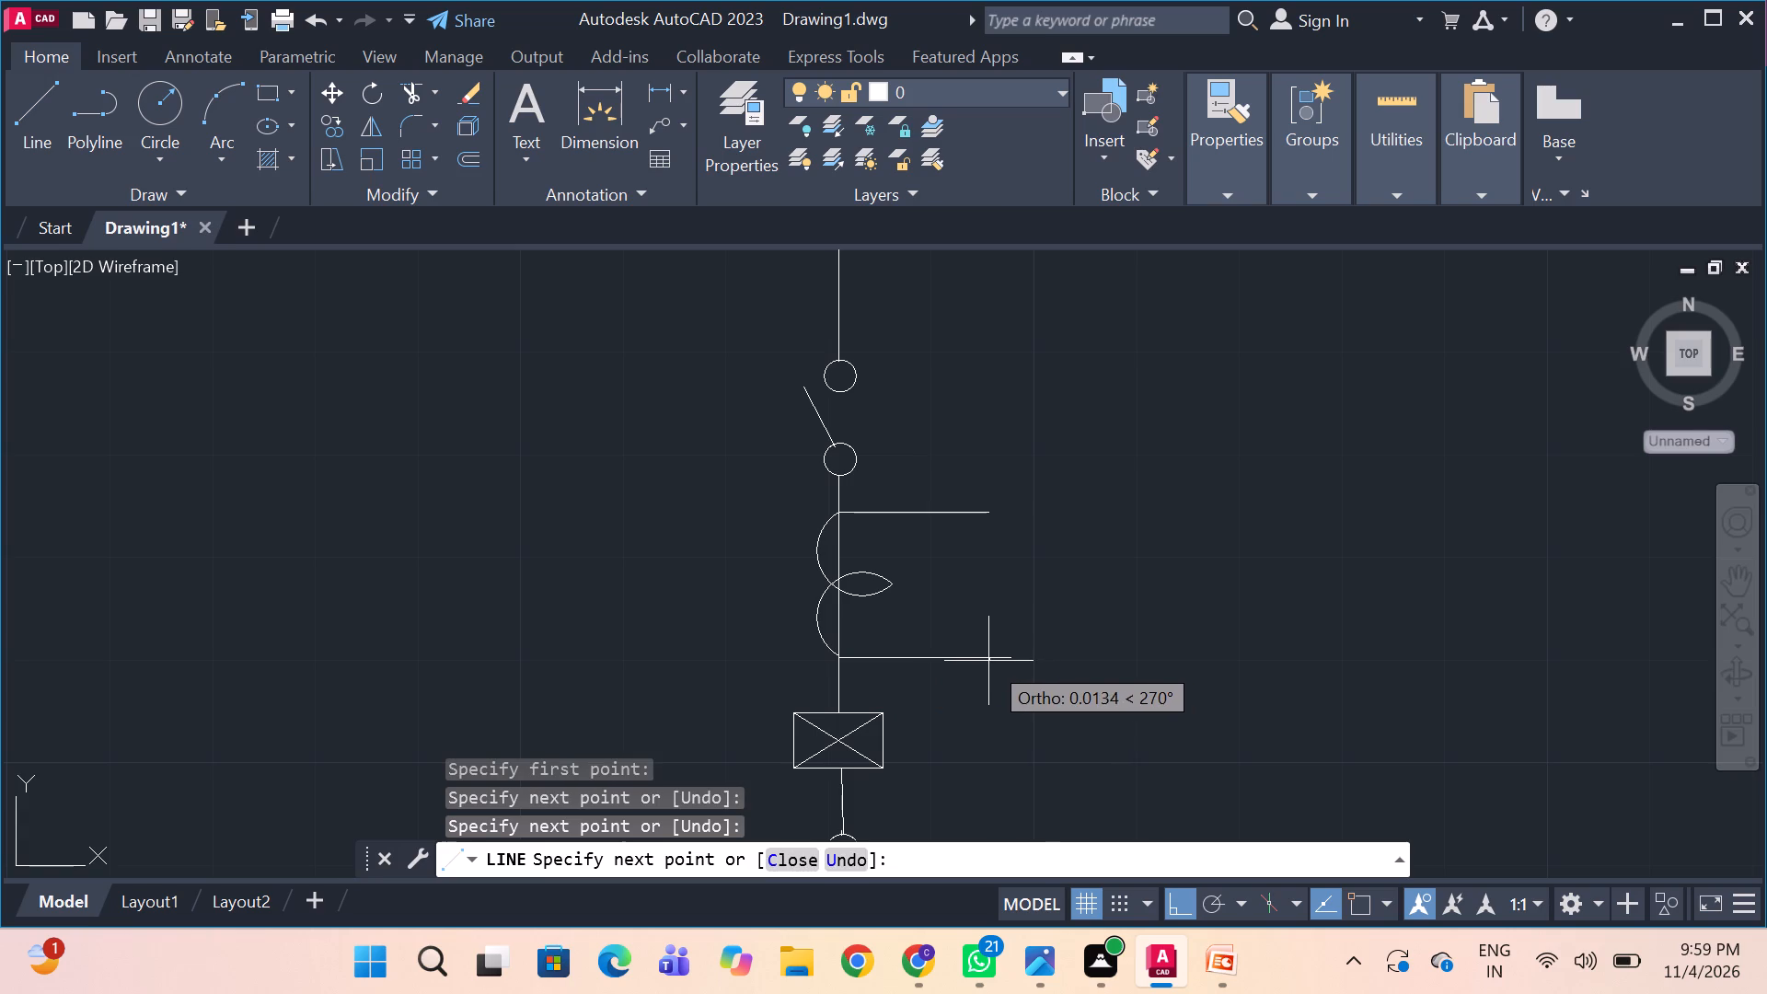
Draw small terminal circles of about 0.036 and 0.031 radius at the free ends of the upper and lower CT leads.
key("space")
type("c")
key("space")
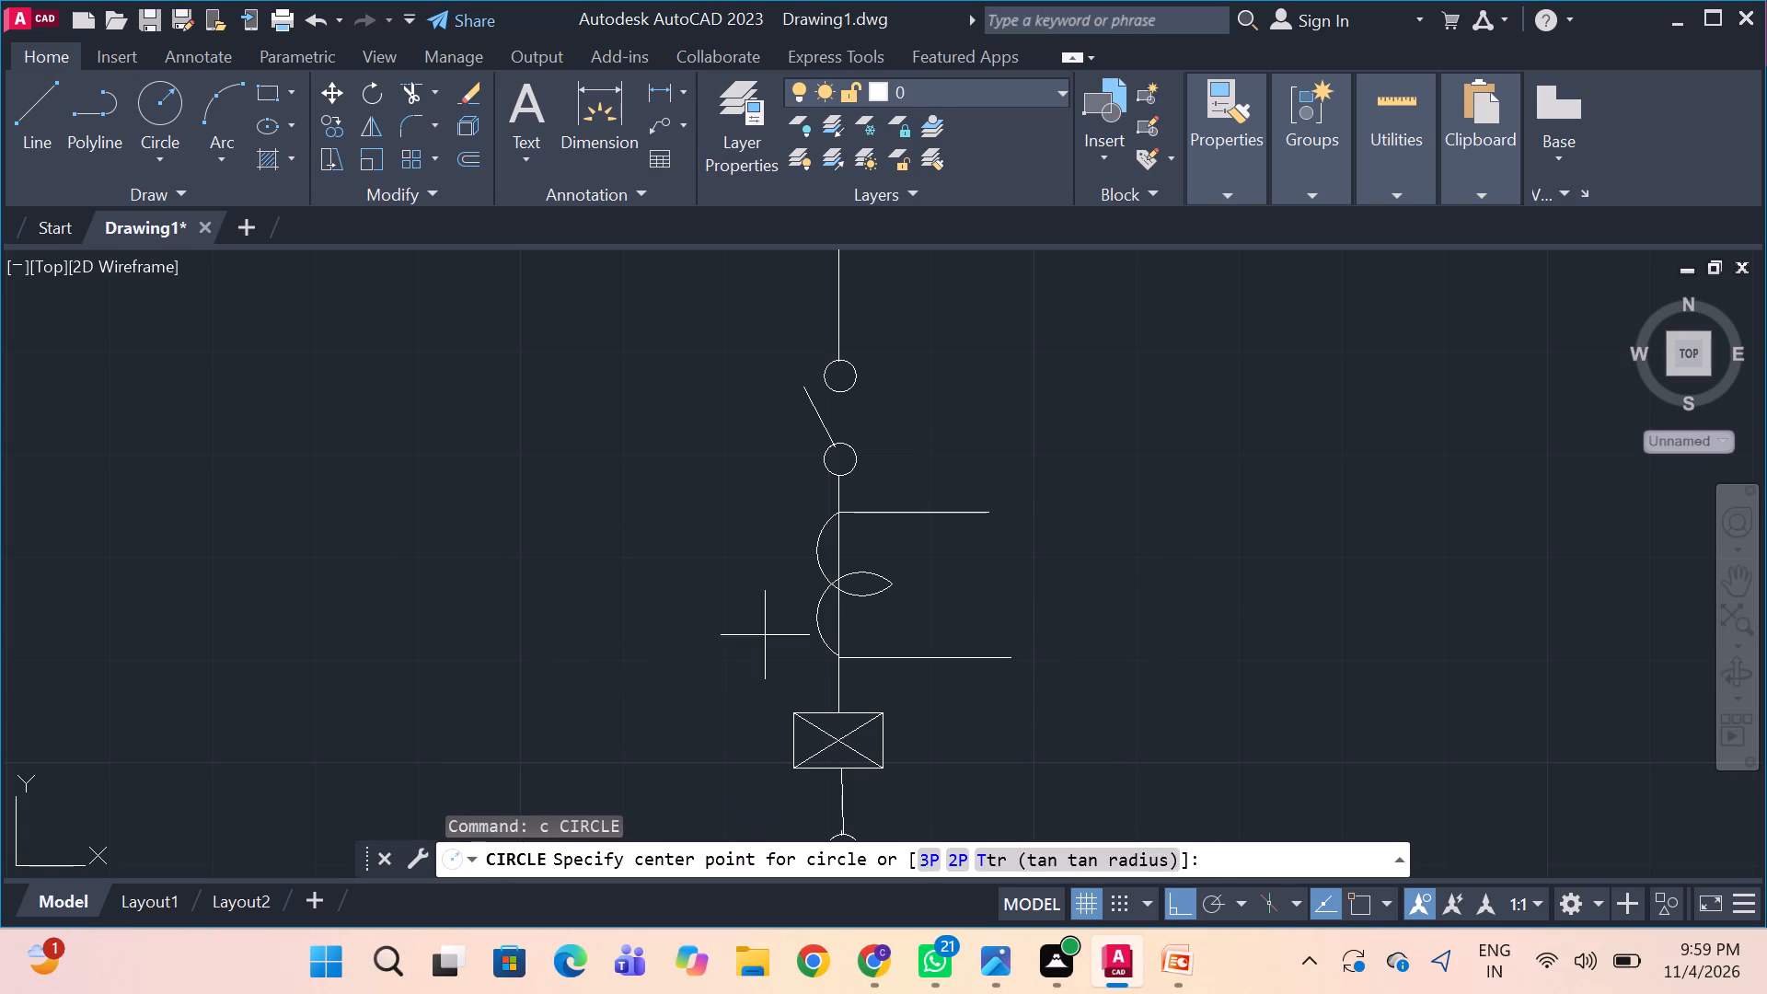
left_click(996, 510)
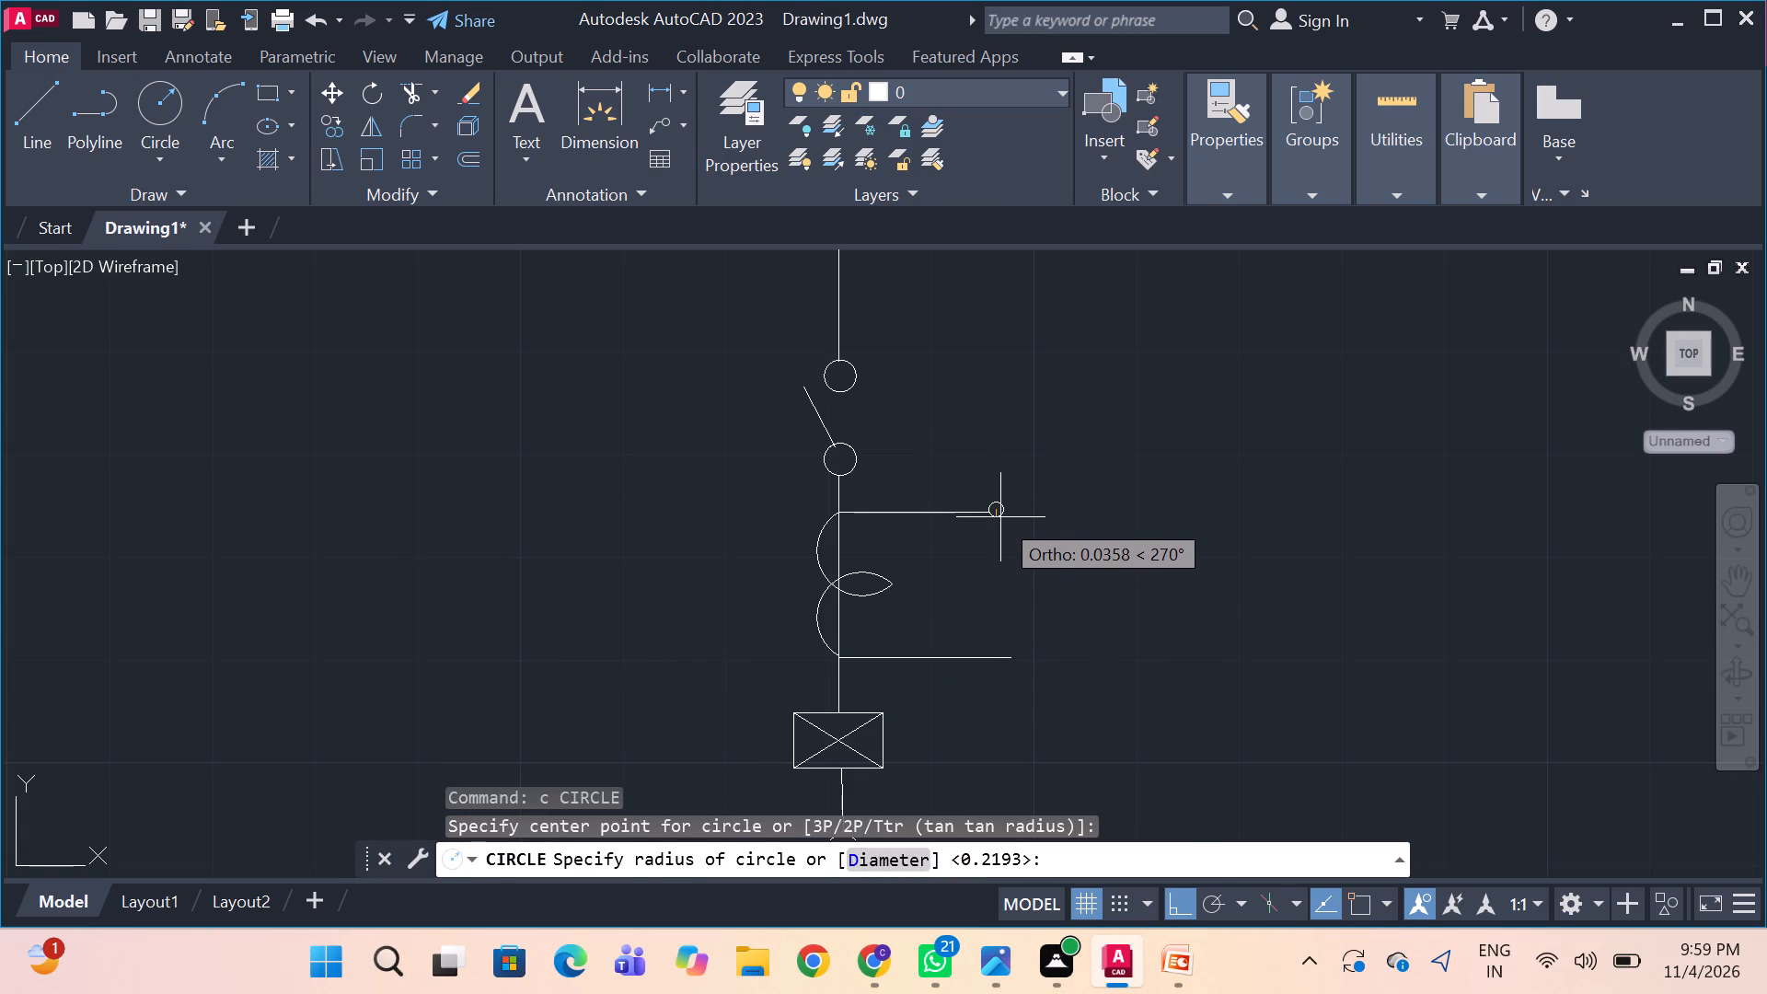
left_click(1000, 517)
key("space")
key("c")
key("space")
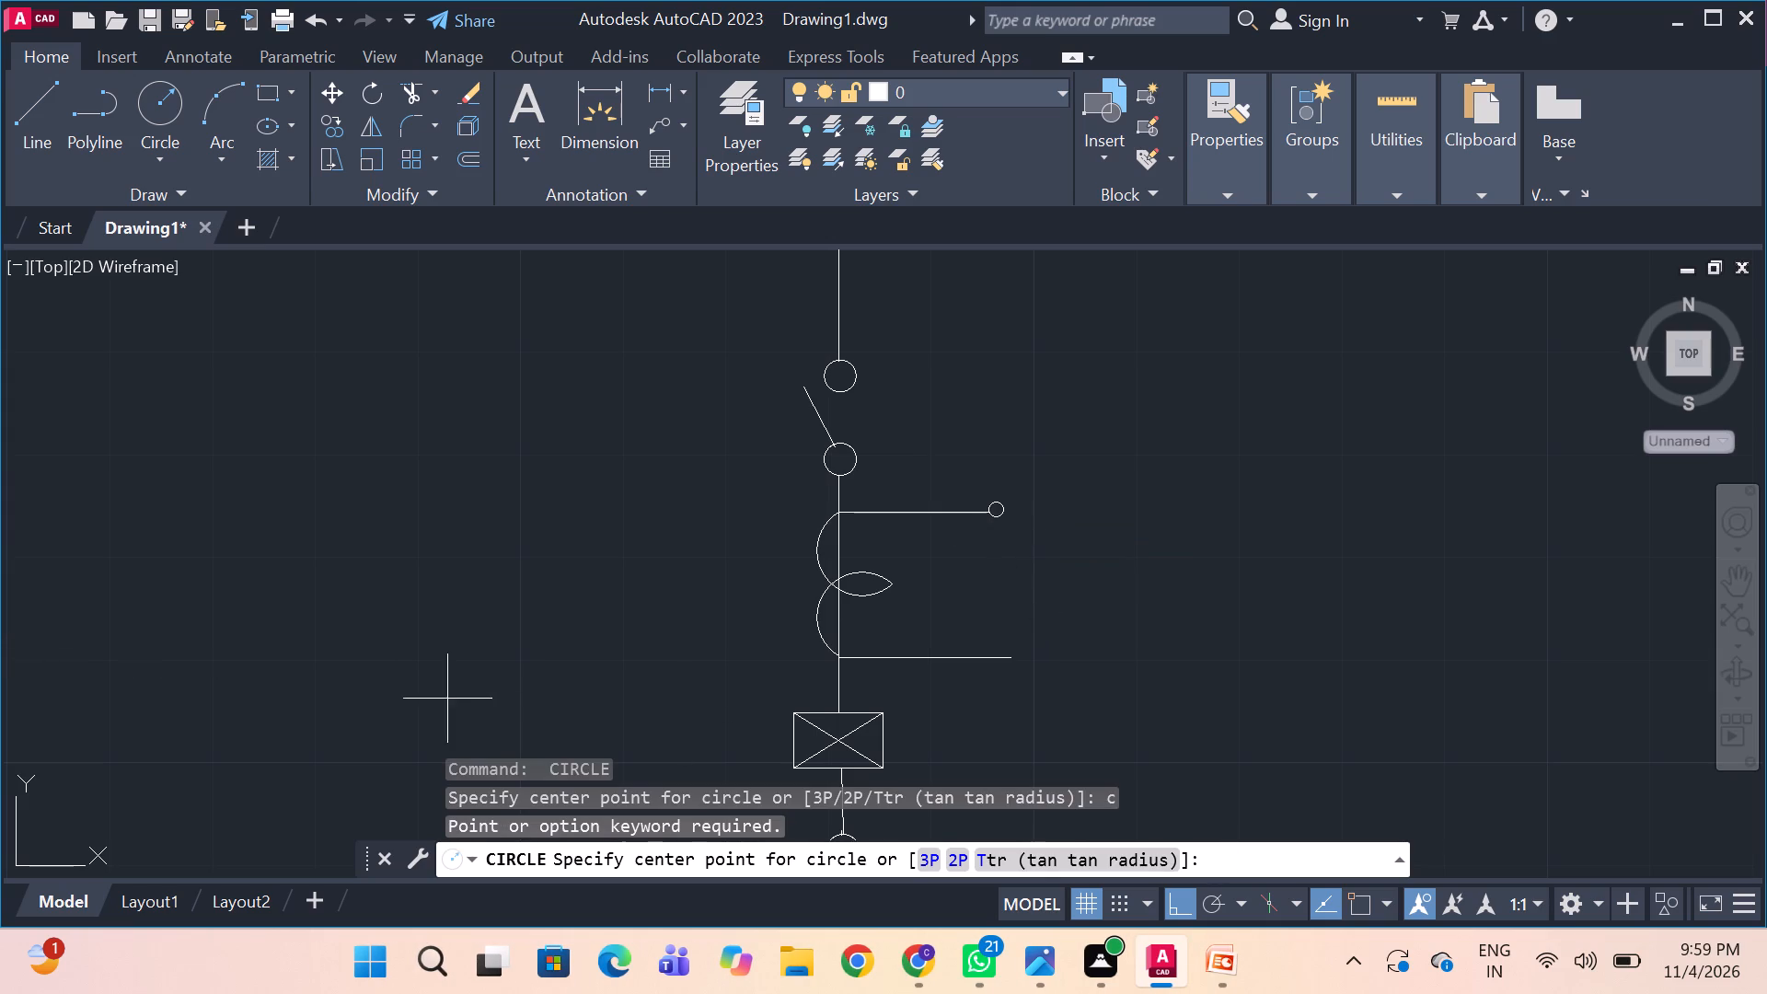
left_click(1013, 654)
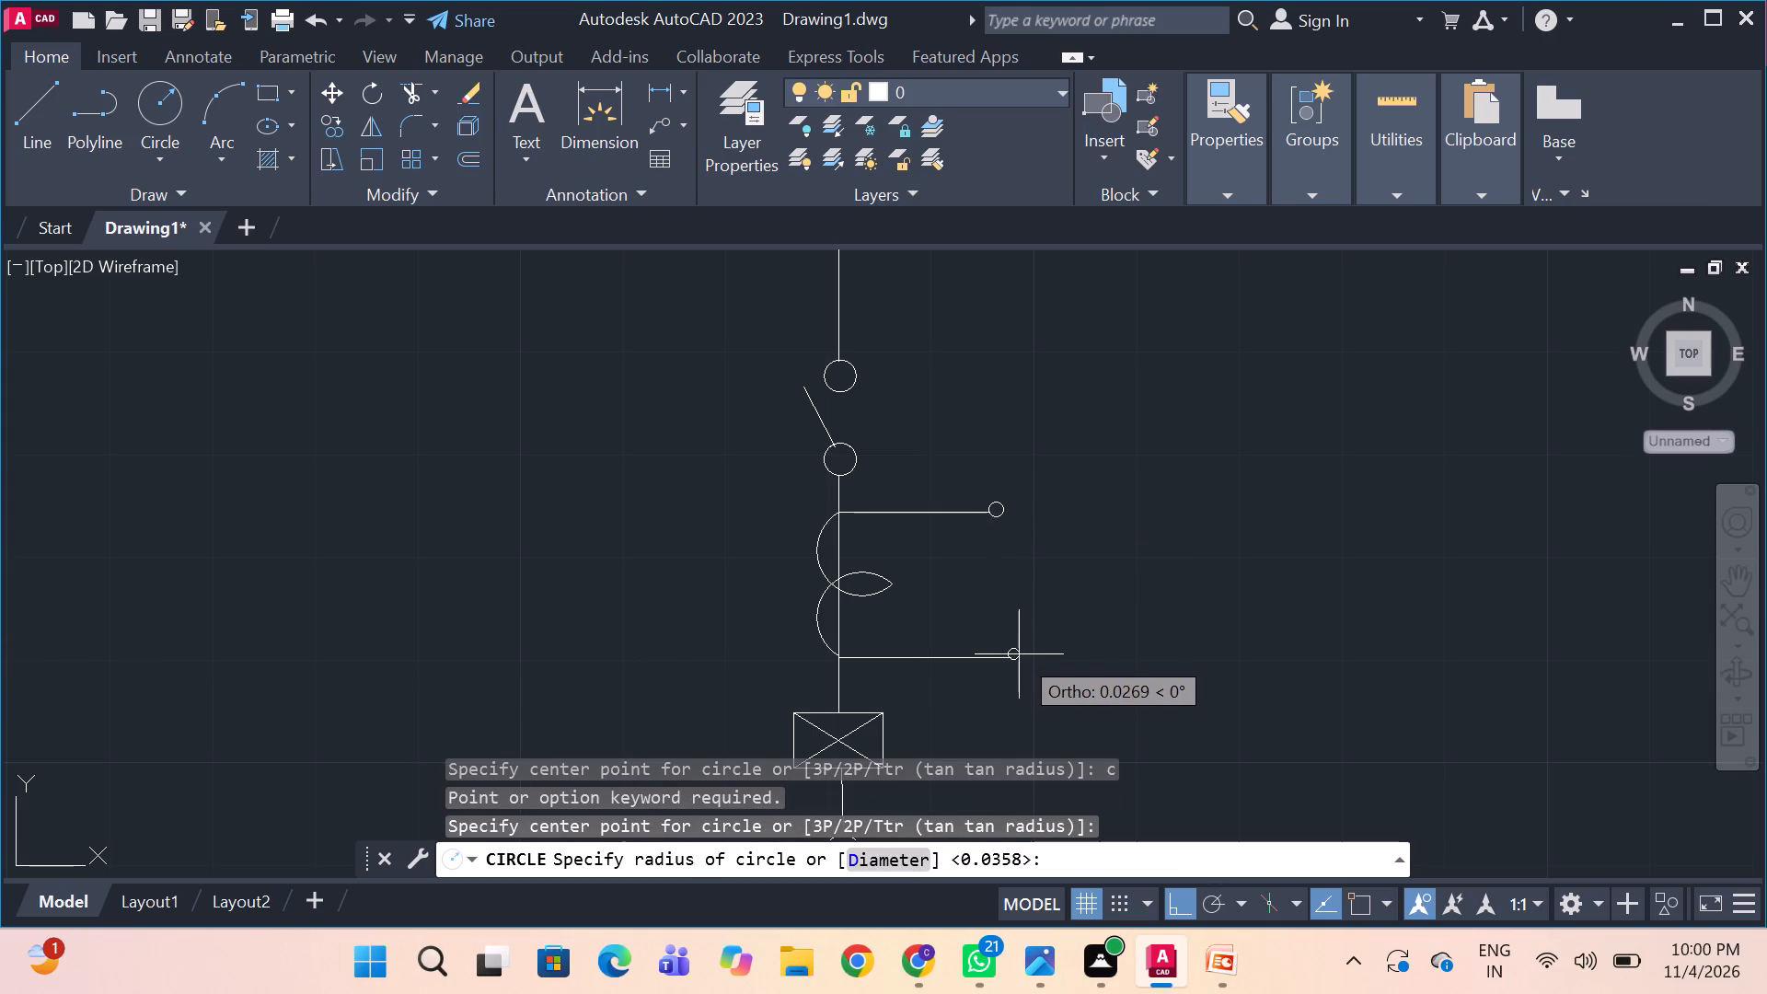
left_click(1020, 656)
key("space")
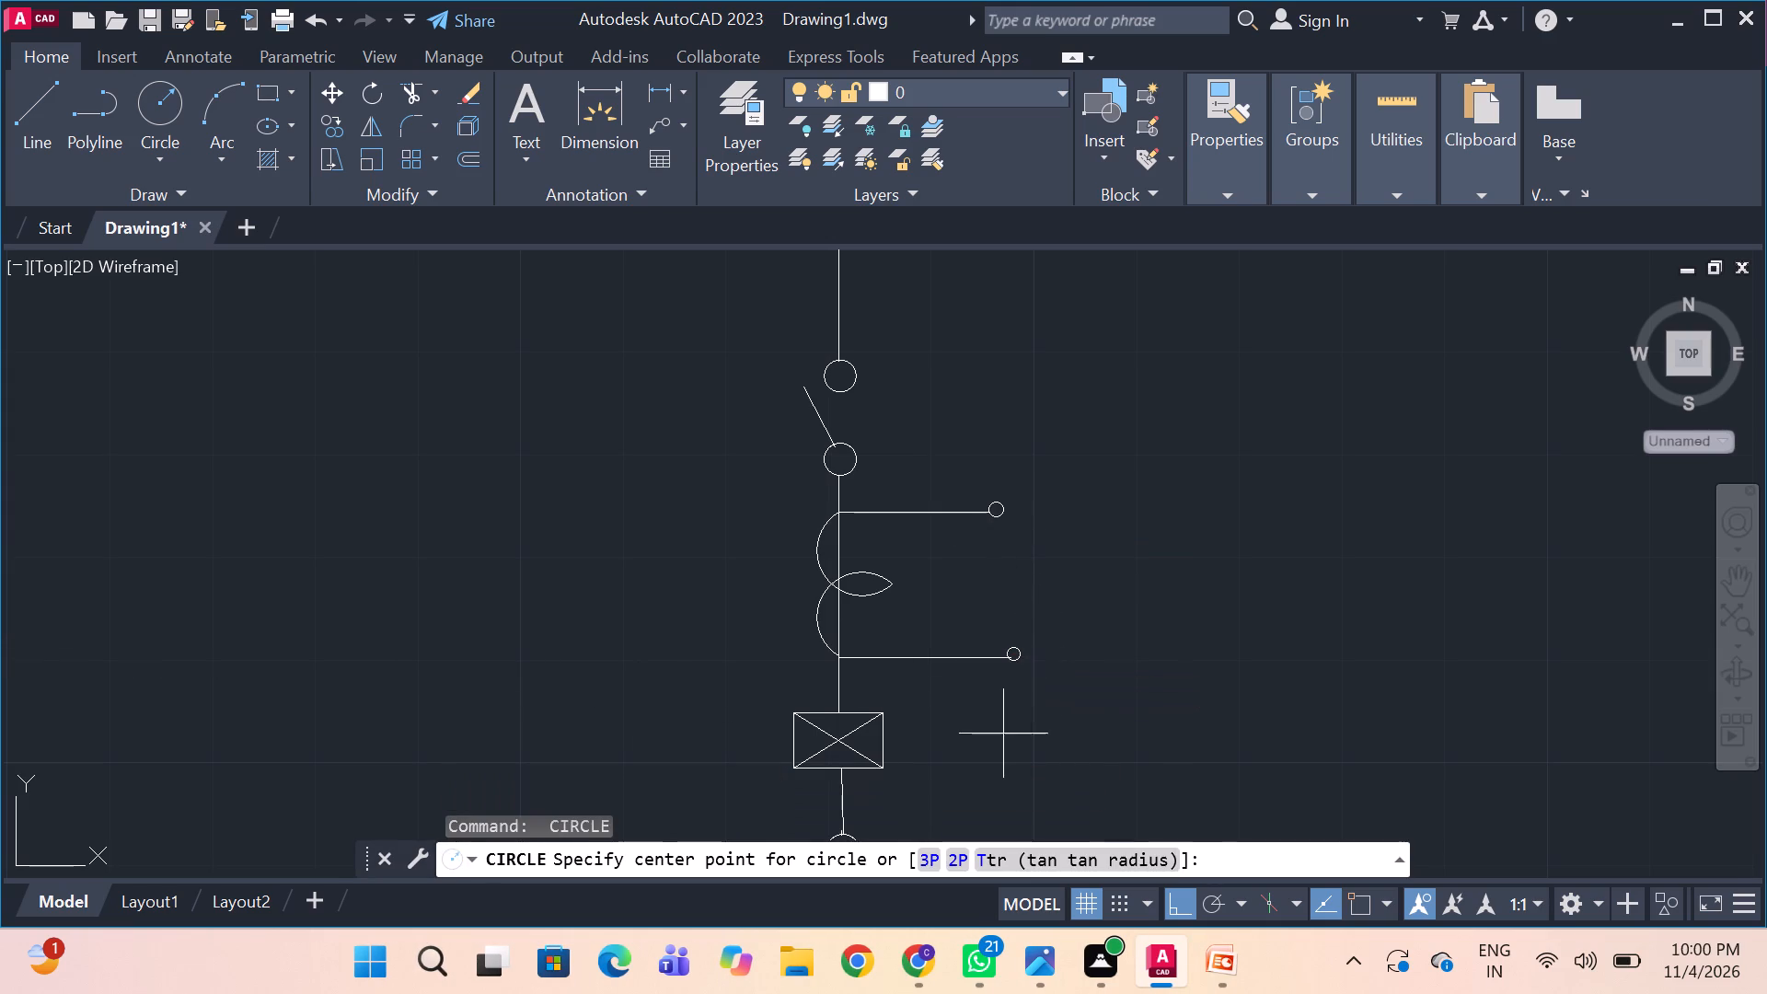
Check the reference image's incoming line and turn Ortho mode off in the drawing.
key("alt+Tab")
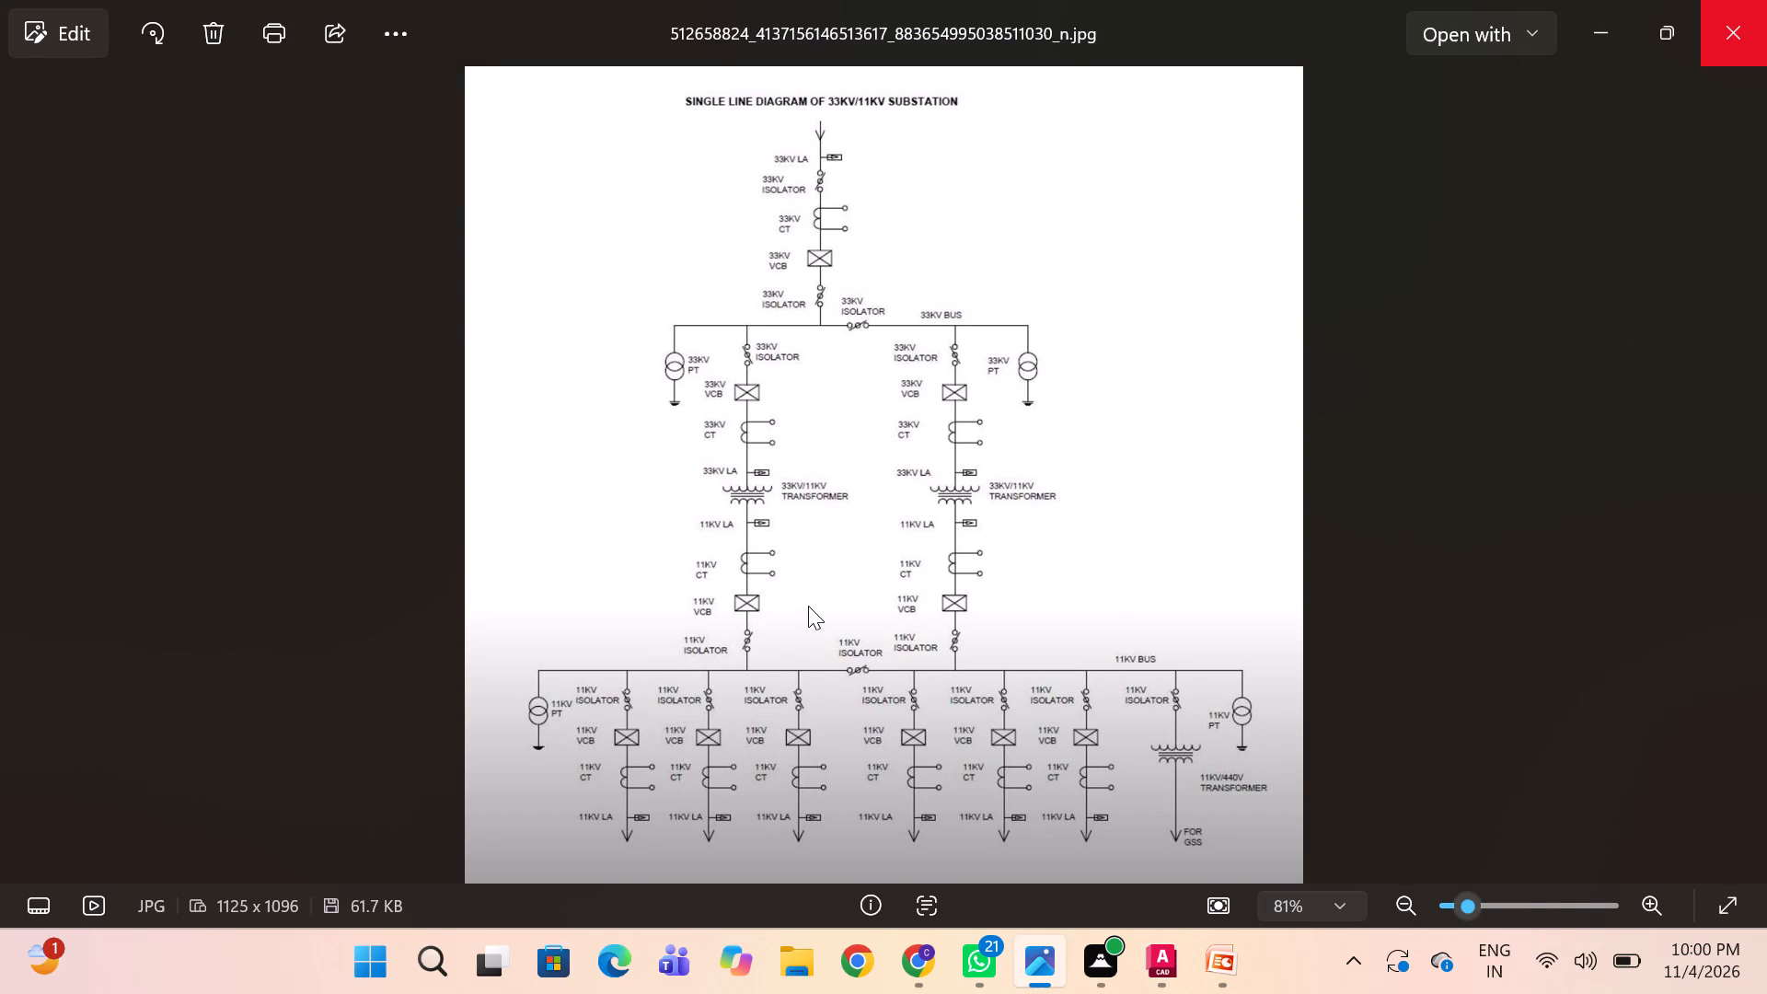
key("alt+Tab")
scroll(805, 578, "down", 2)
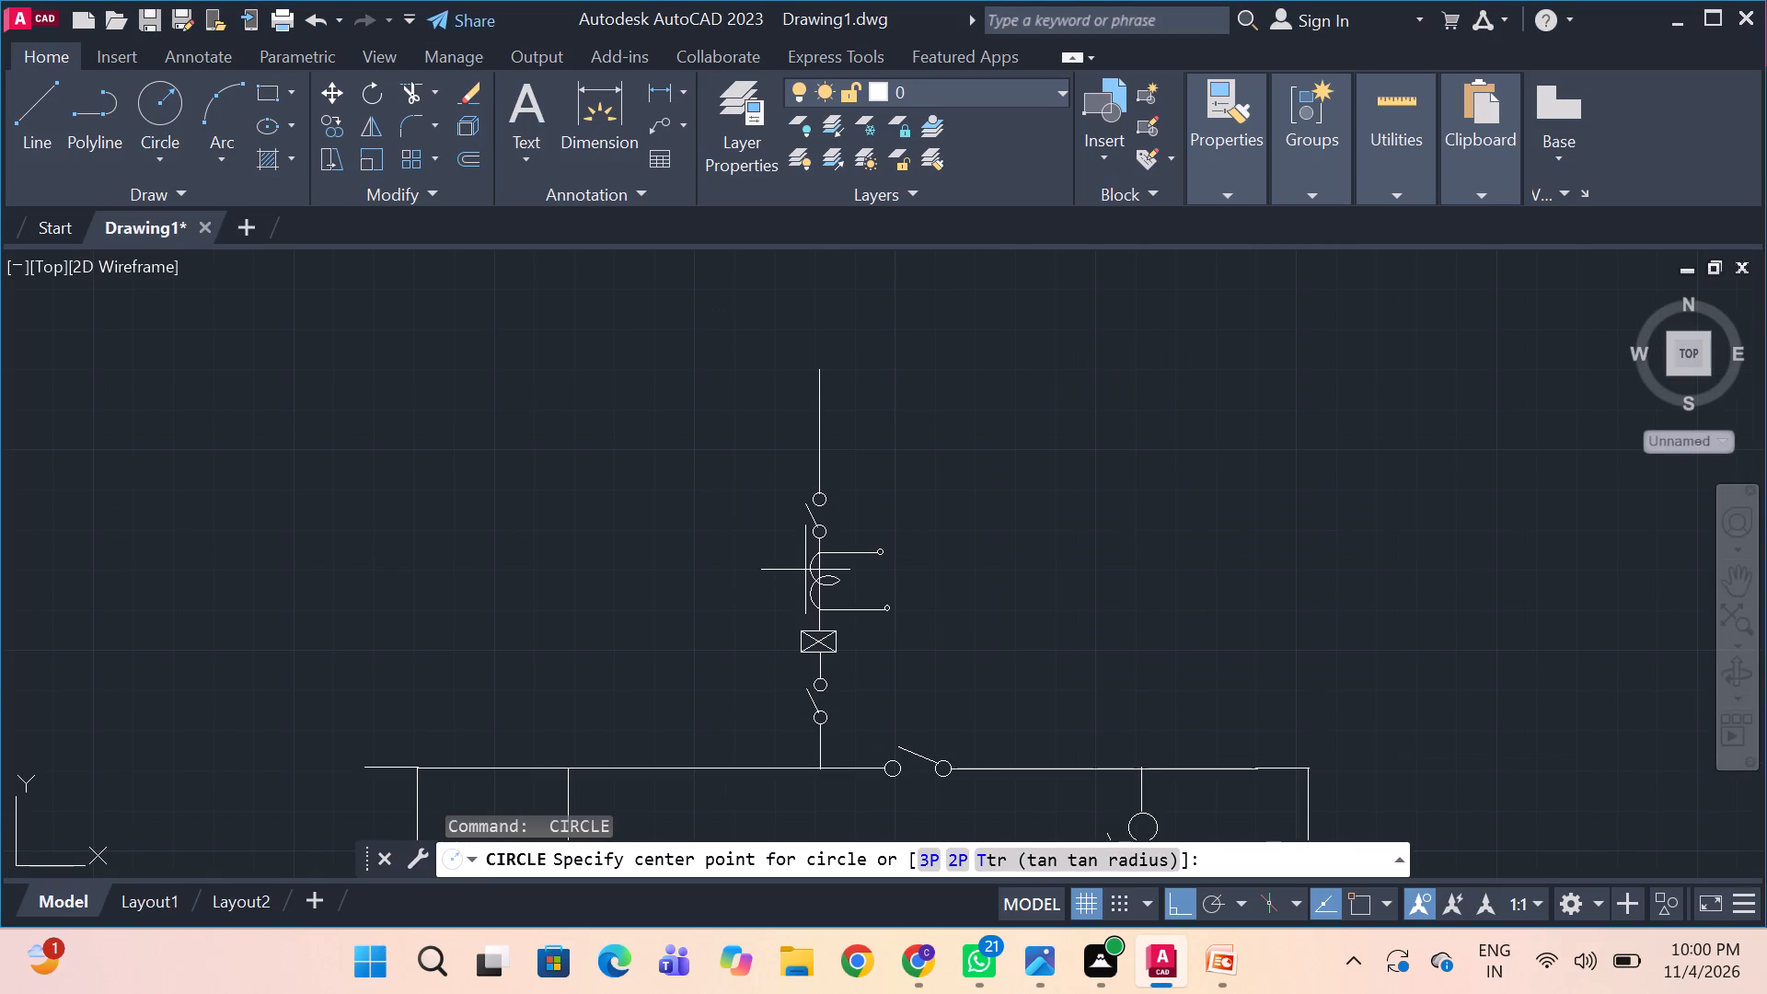
key("l")
key("space")
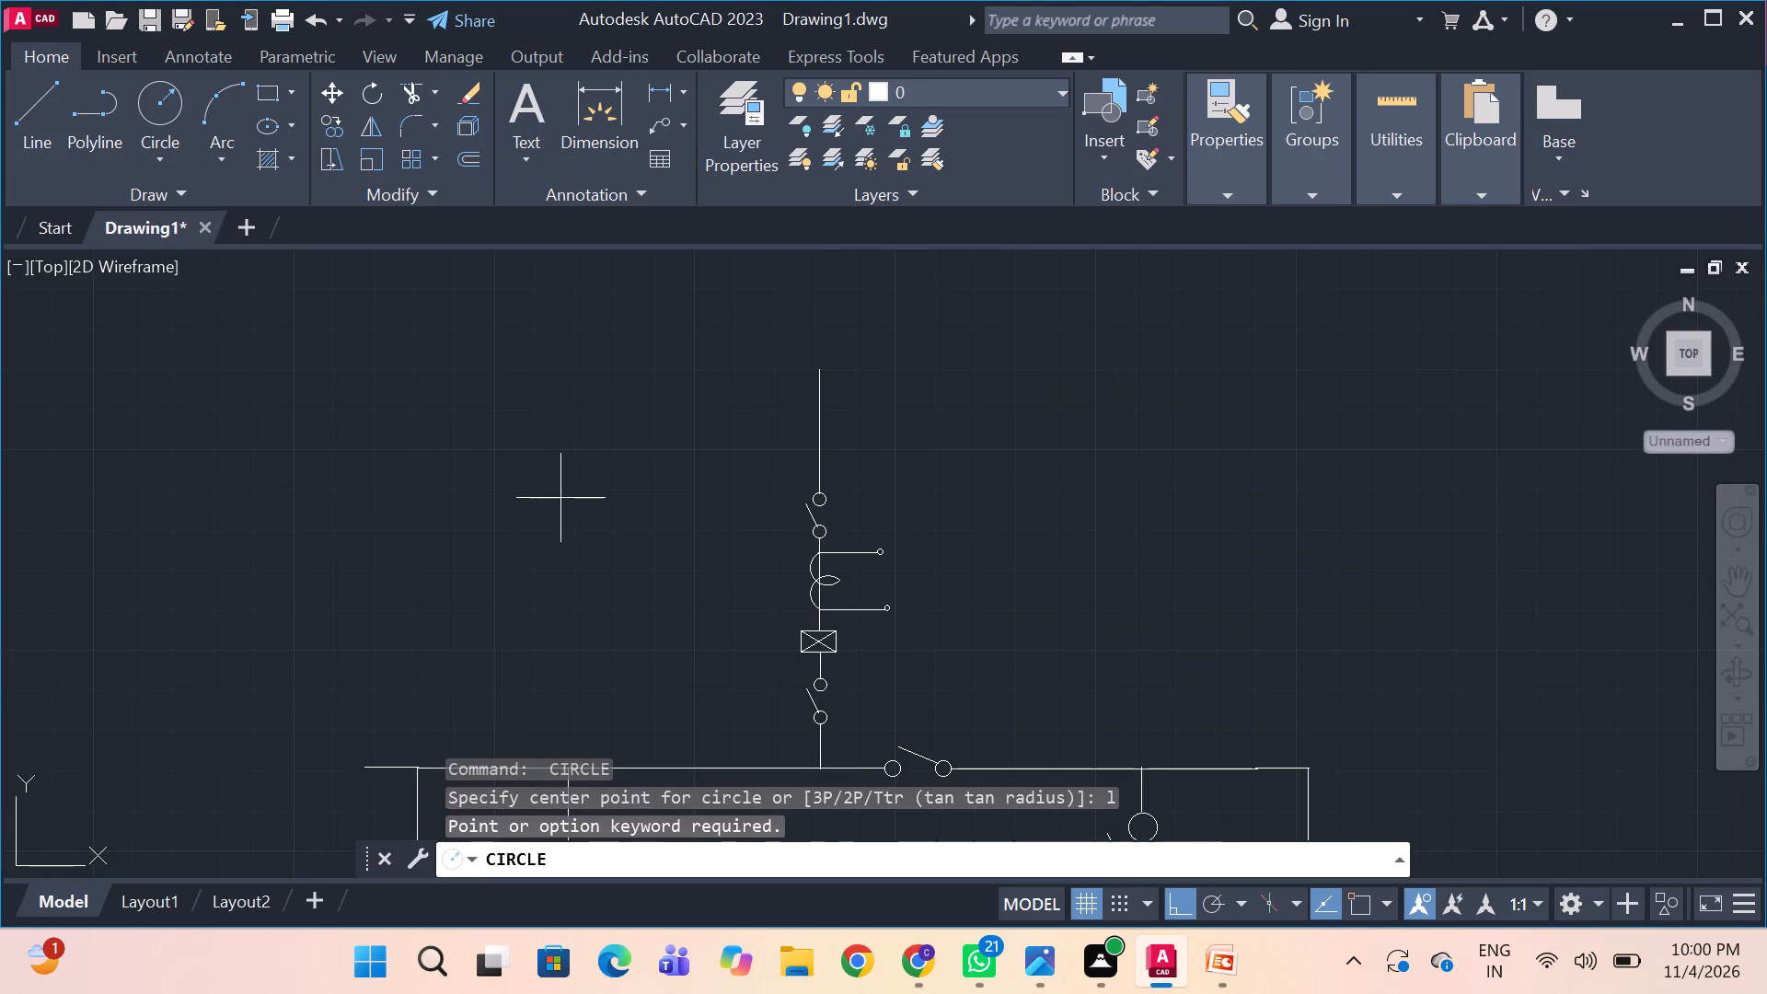
key("F8")
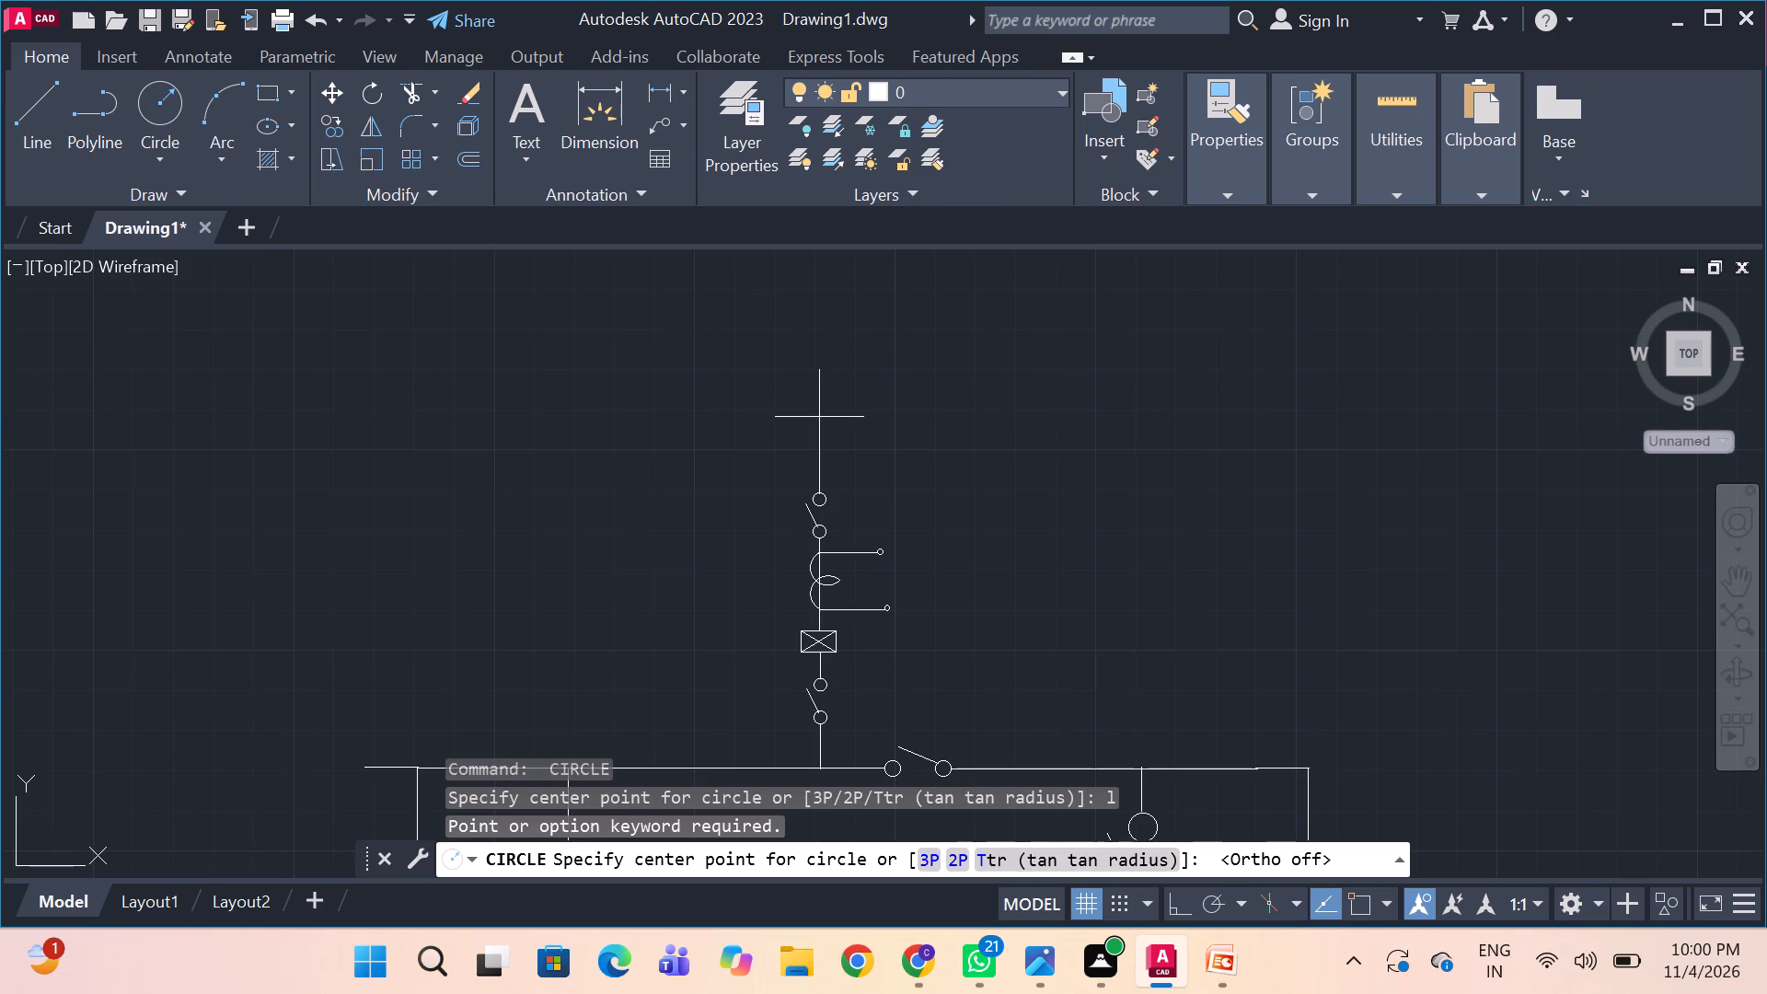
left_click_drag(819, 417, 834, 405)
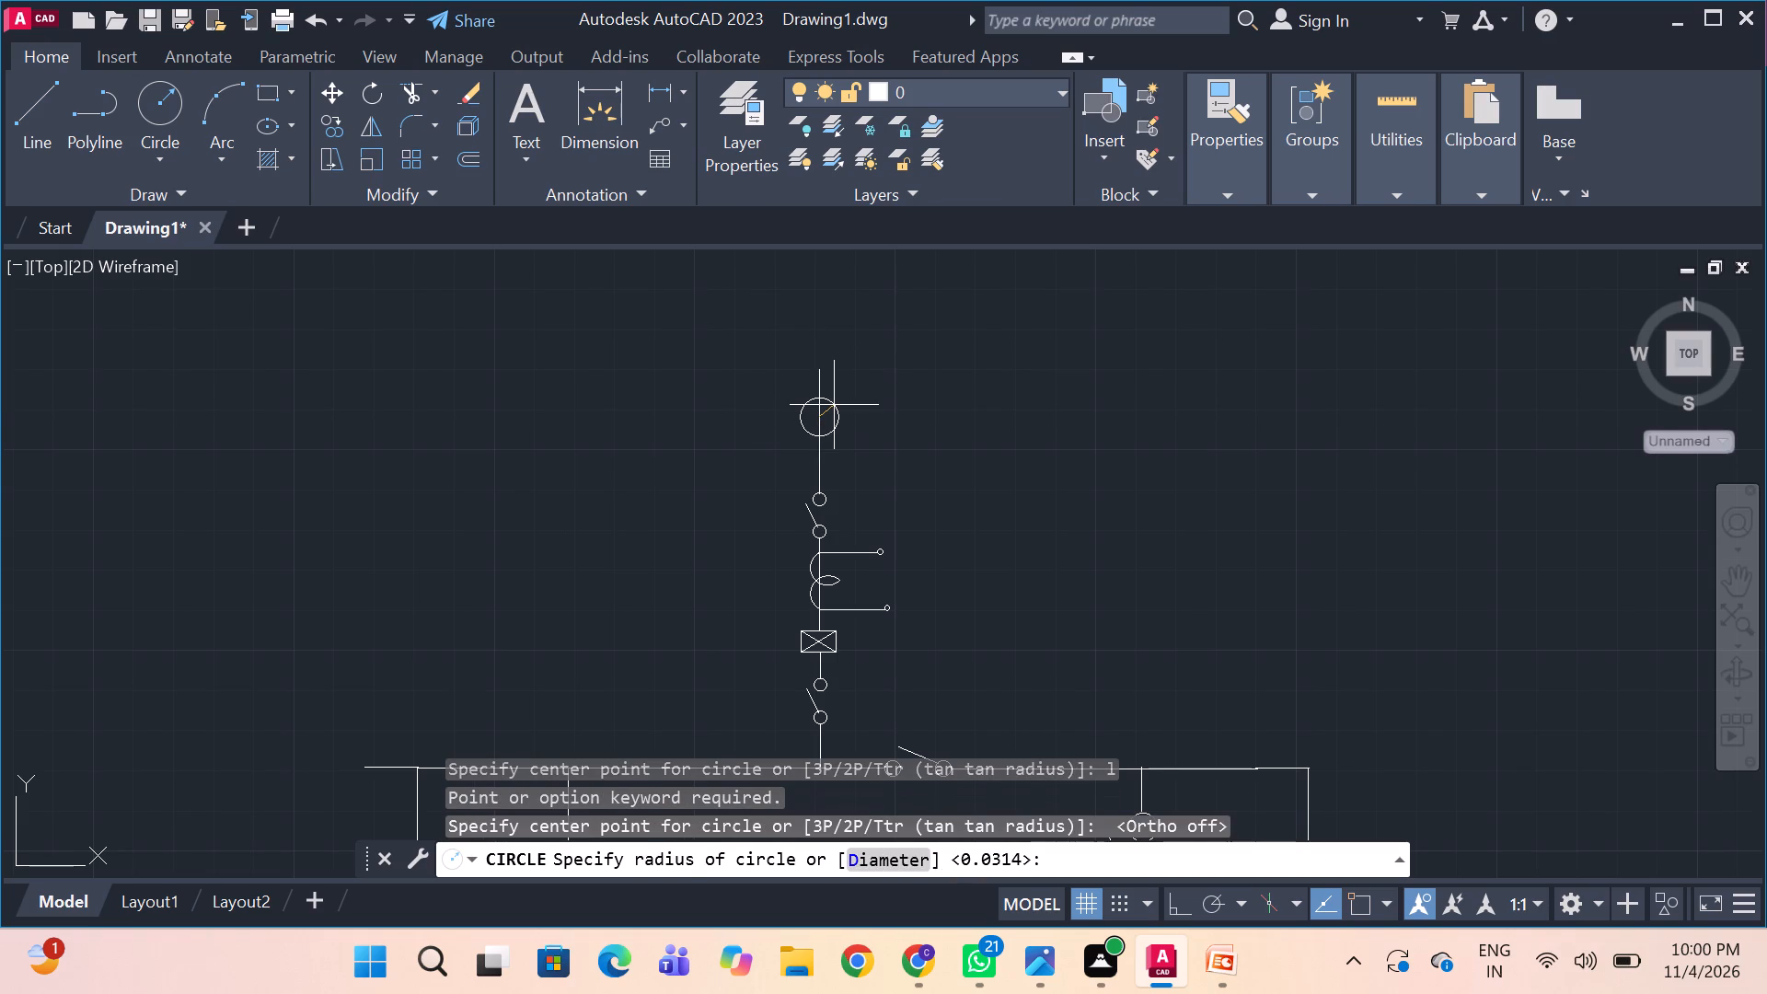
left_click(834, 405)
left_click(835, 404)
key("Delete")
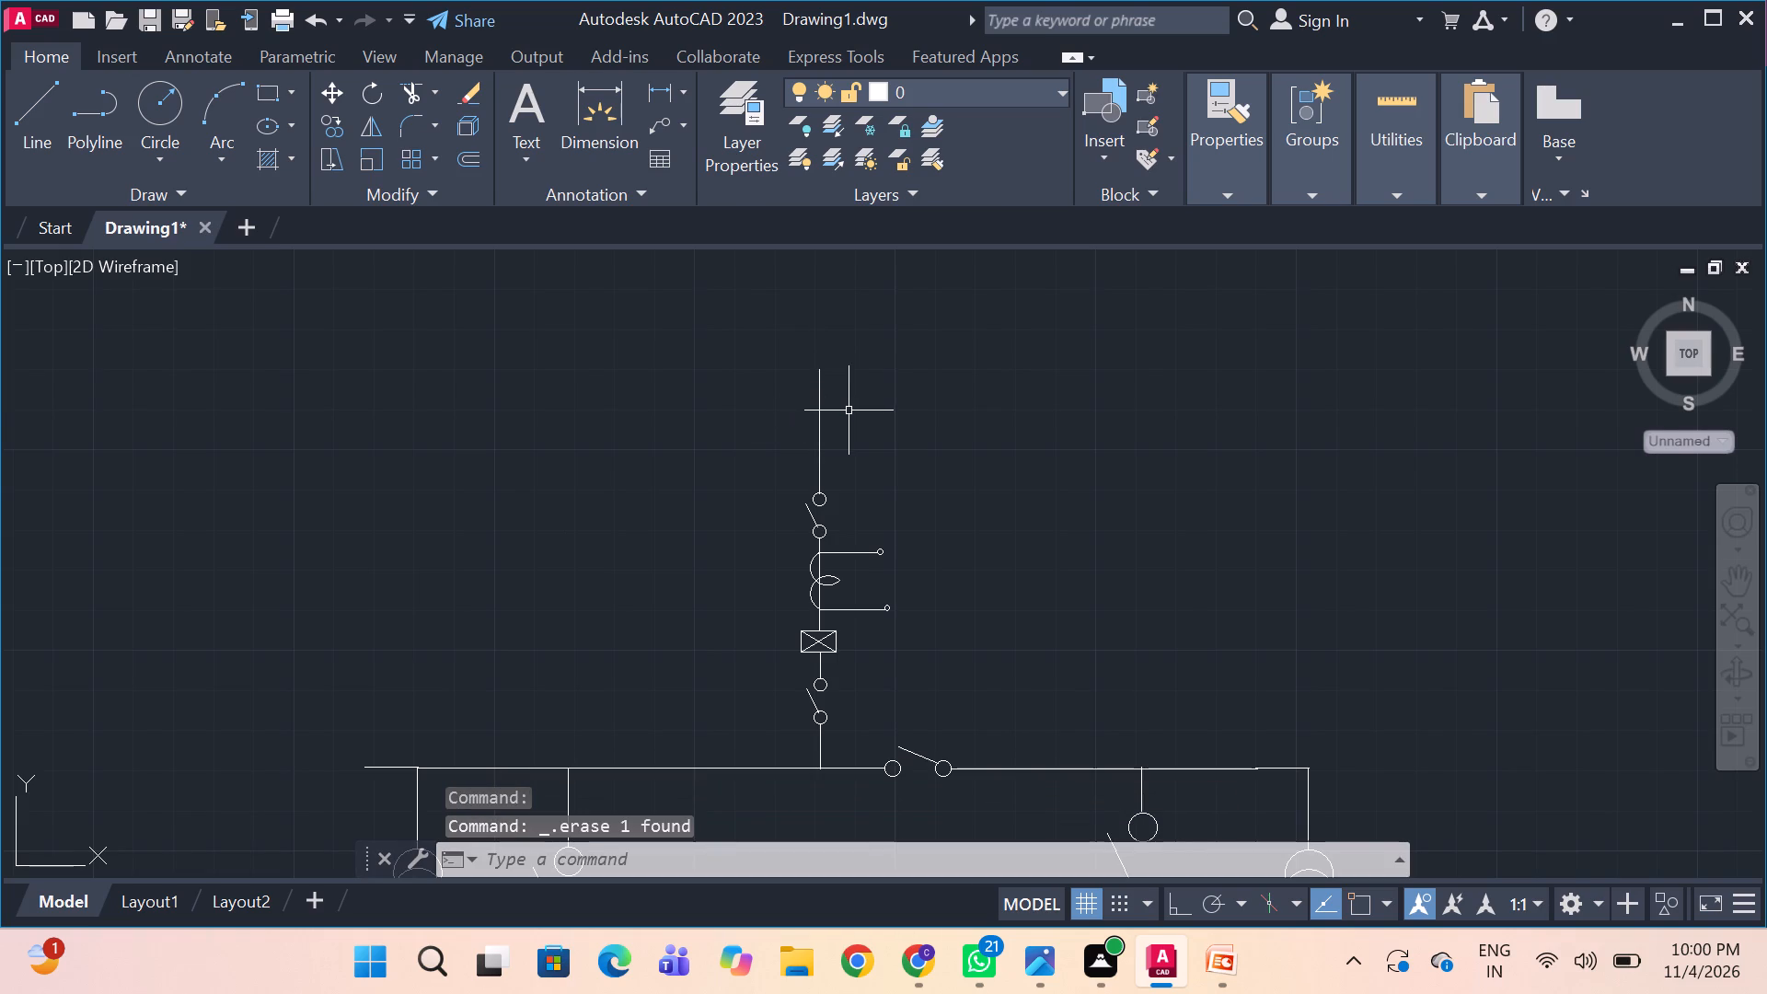
Draw a downward arrowhead on the incoming line above the top isolator, using two short slanted lines meeting at the line.
type("l")
key("space")
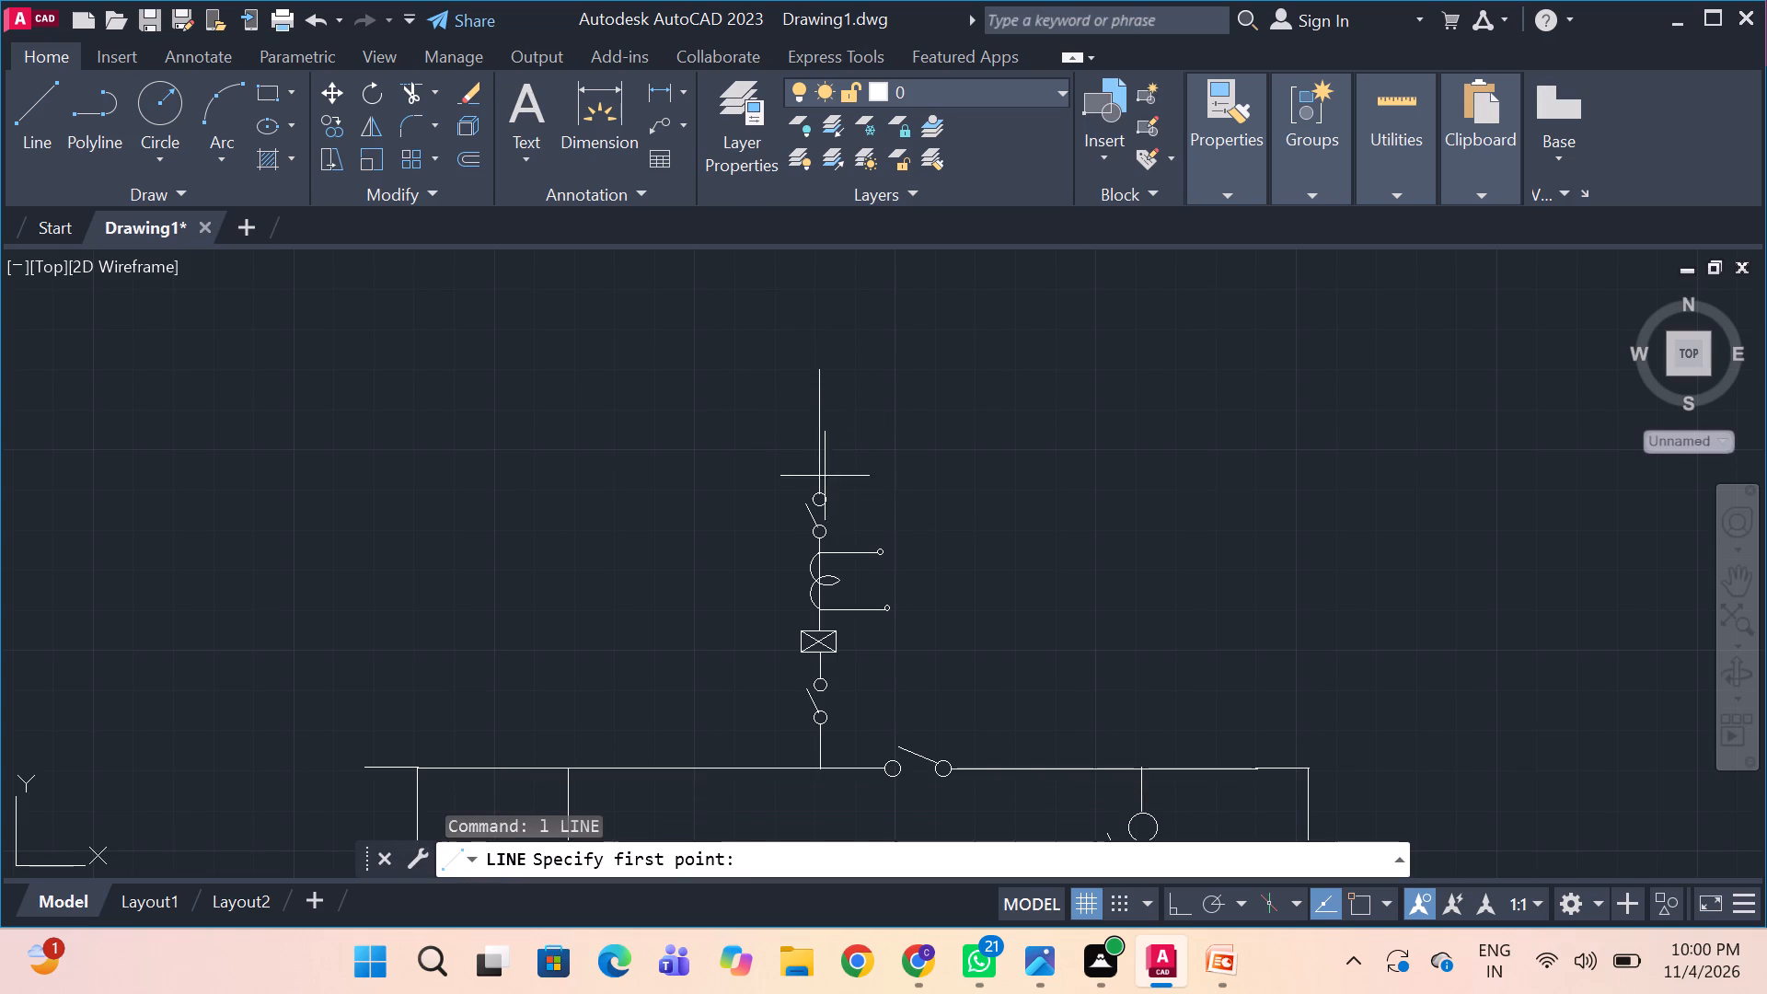
left_click_drag(819, 445, 823, 436)
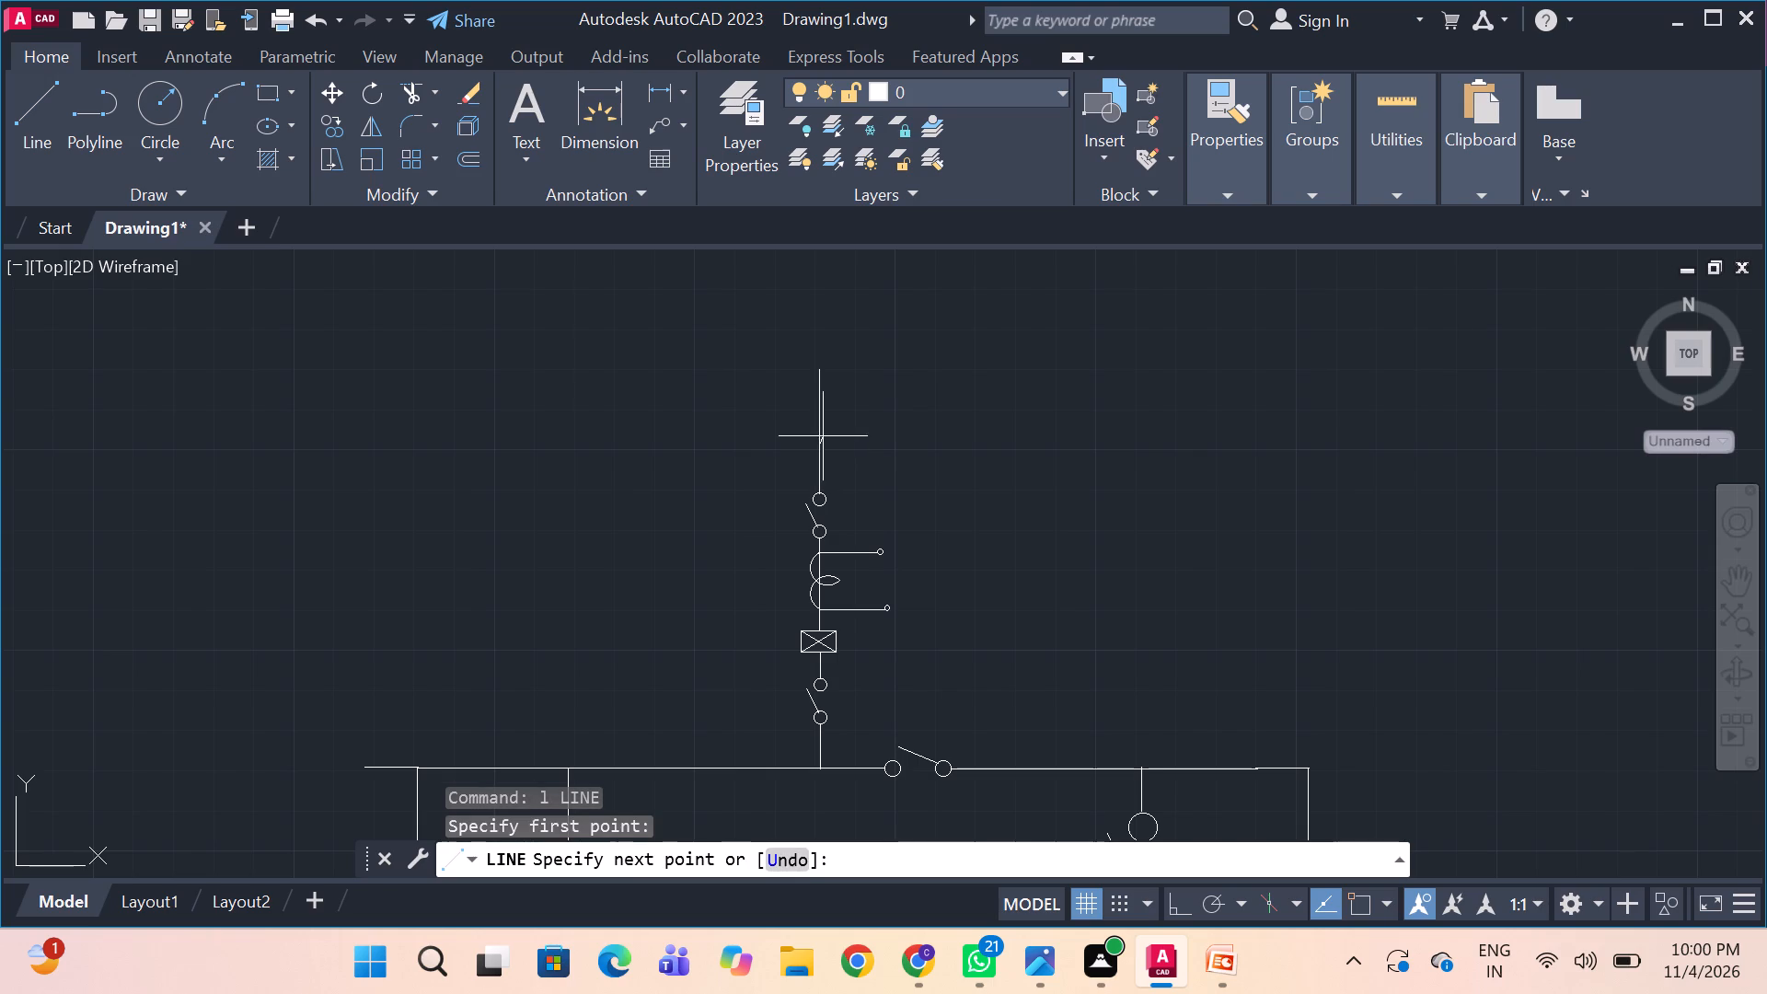
left_click_drag(823, 436, 831, 424)
left_click(831, 424)
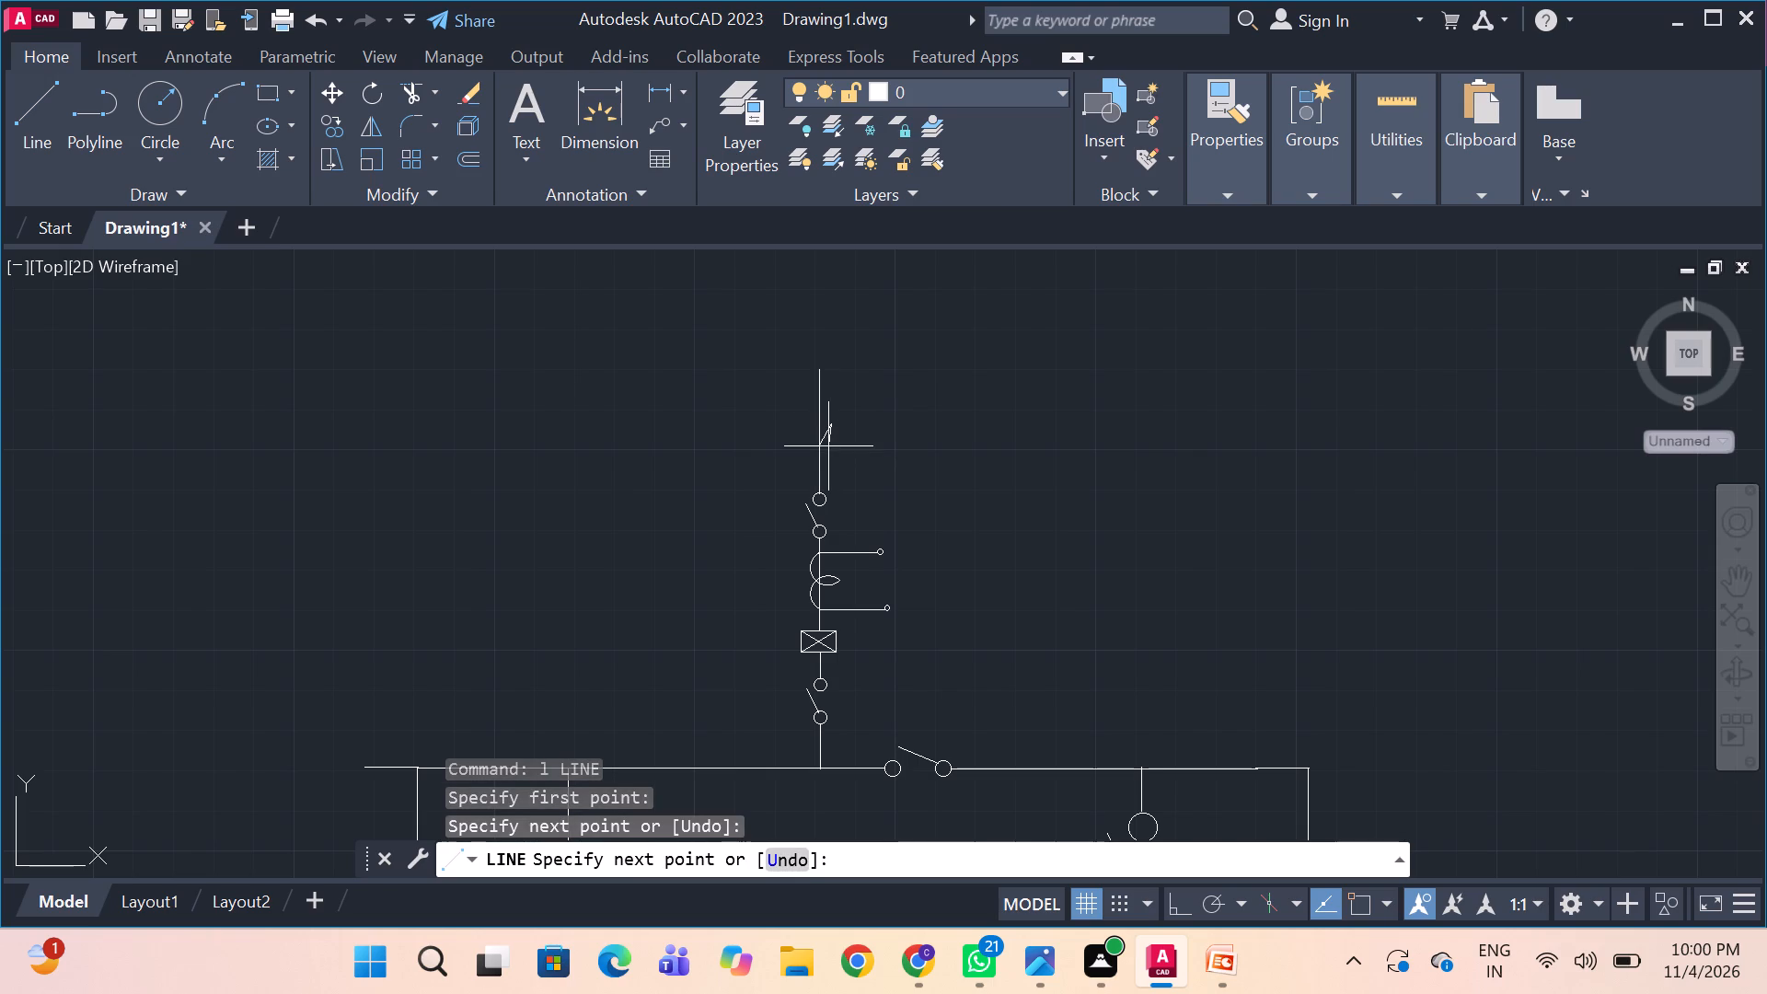
left_click(831, 424)
key("space")
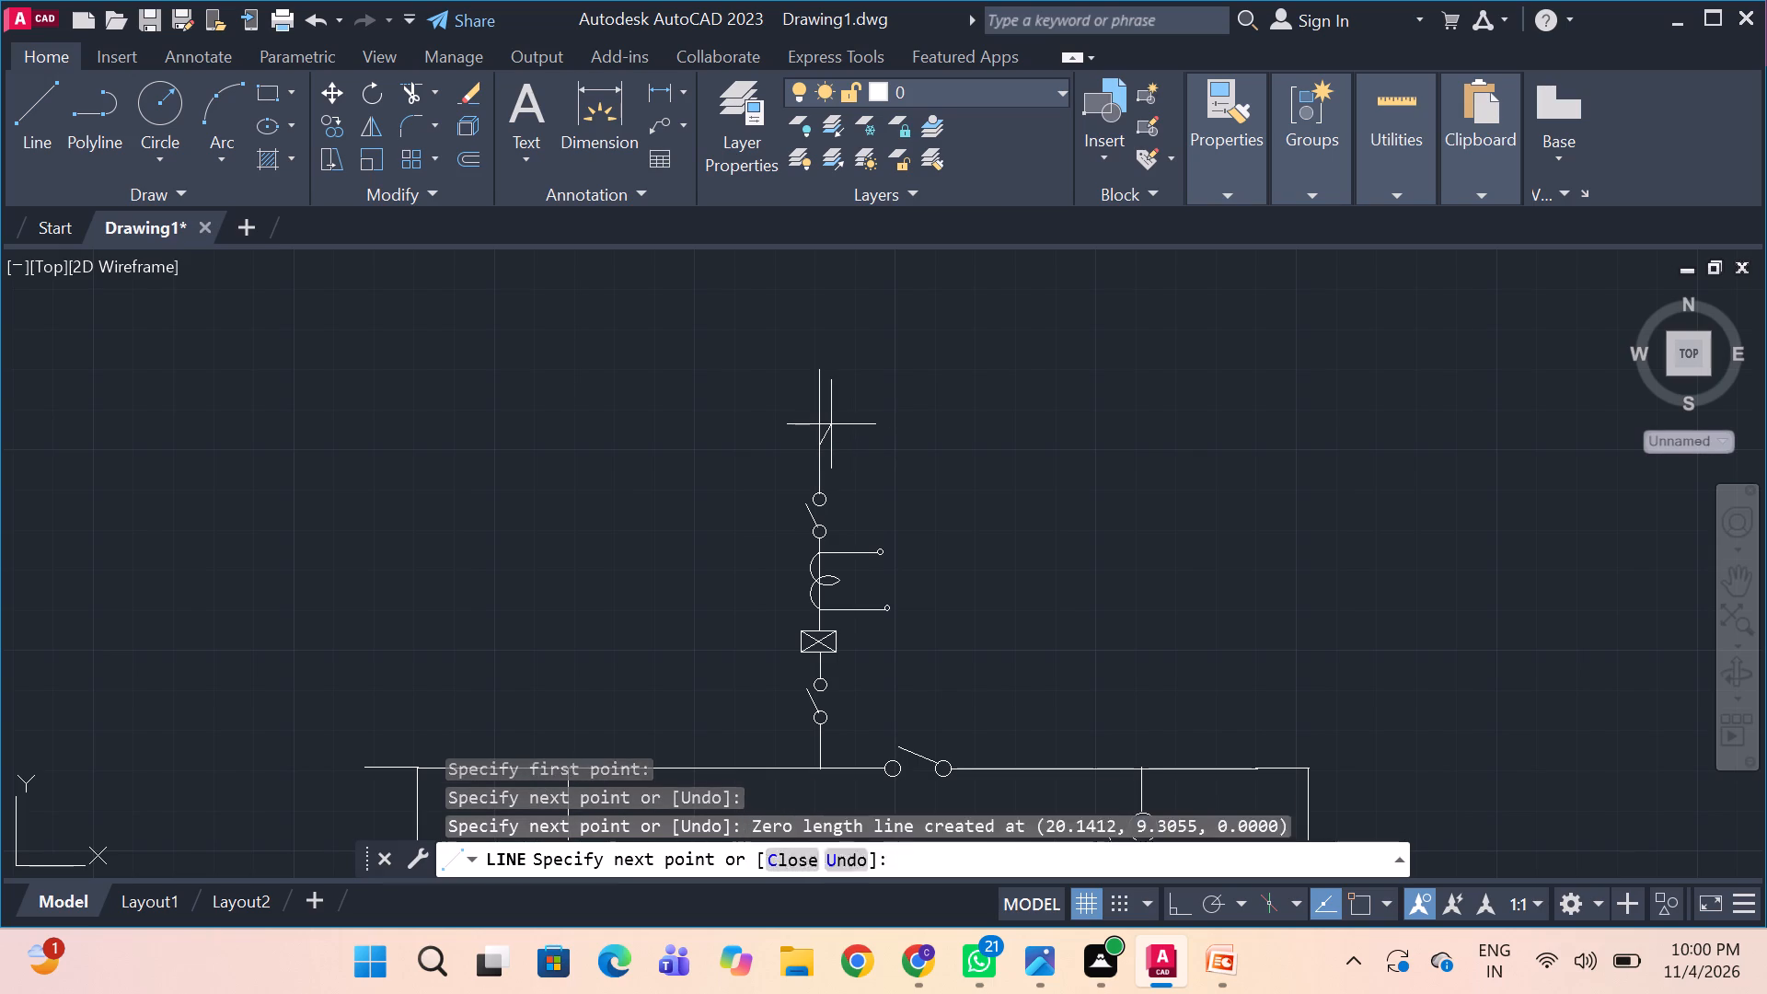
type("l")
key("space")
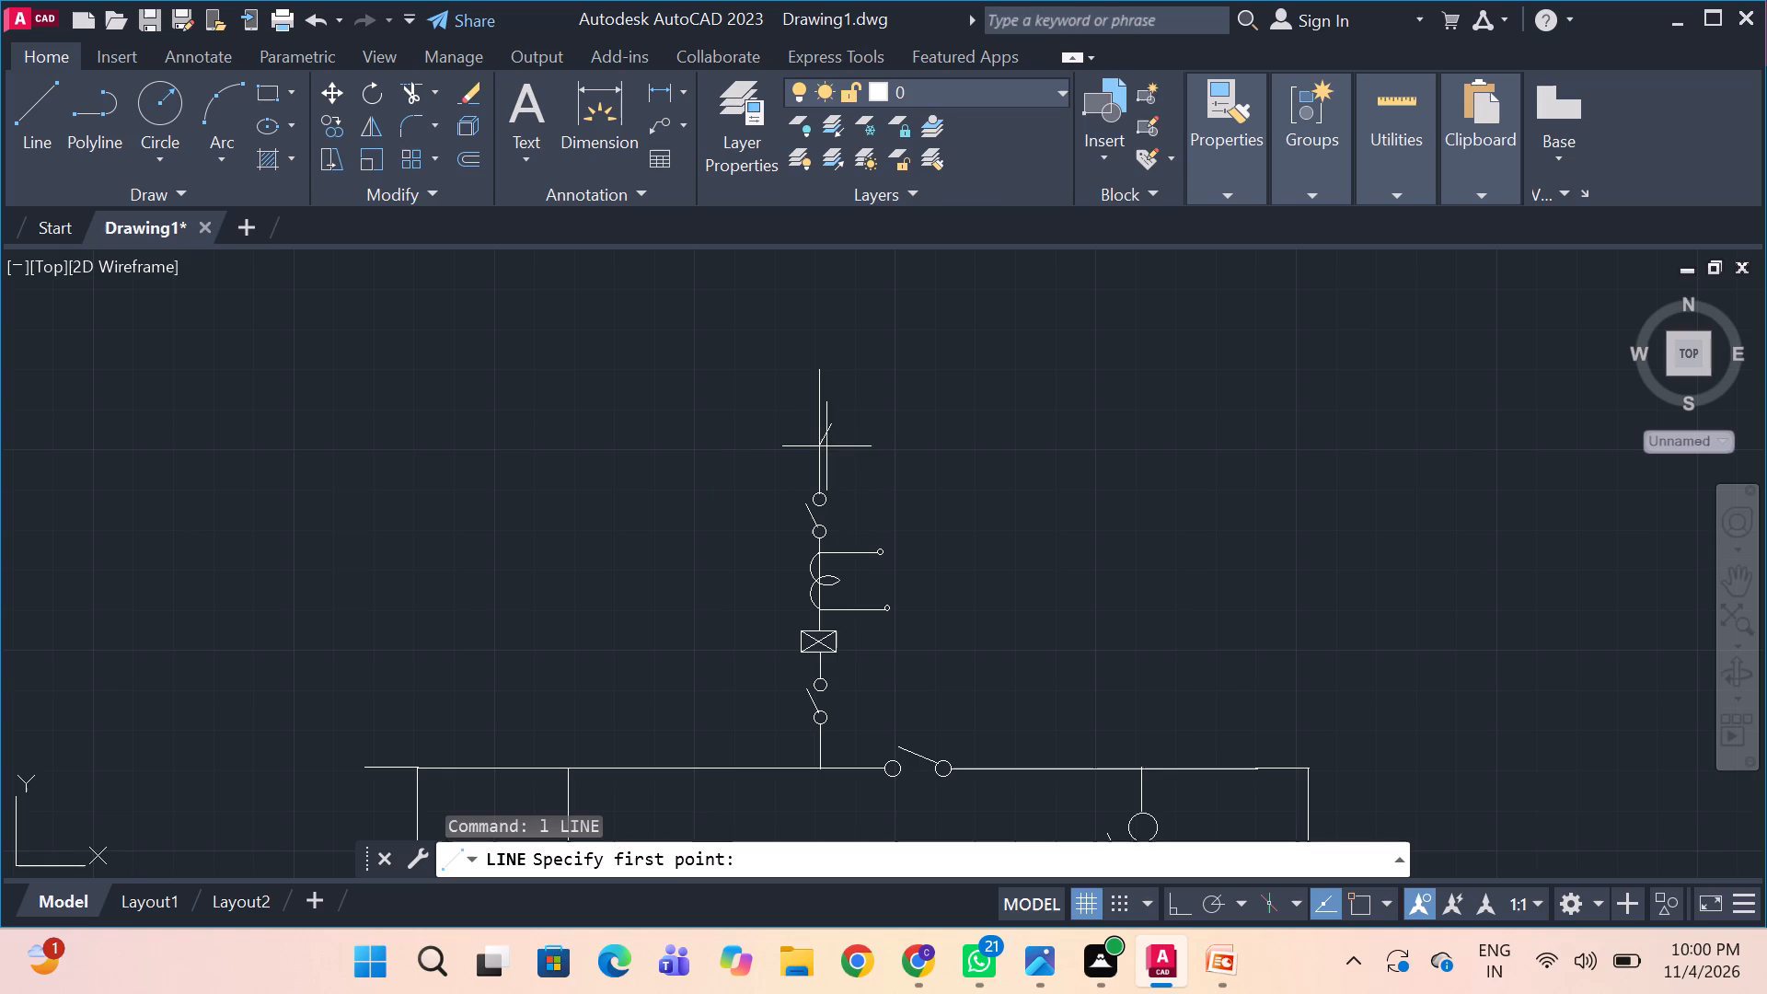
left_click_drag(819, 444, 810, 433)
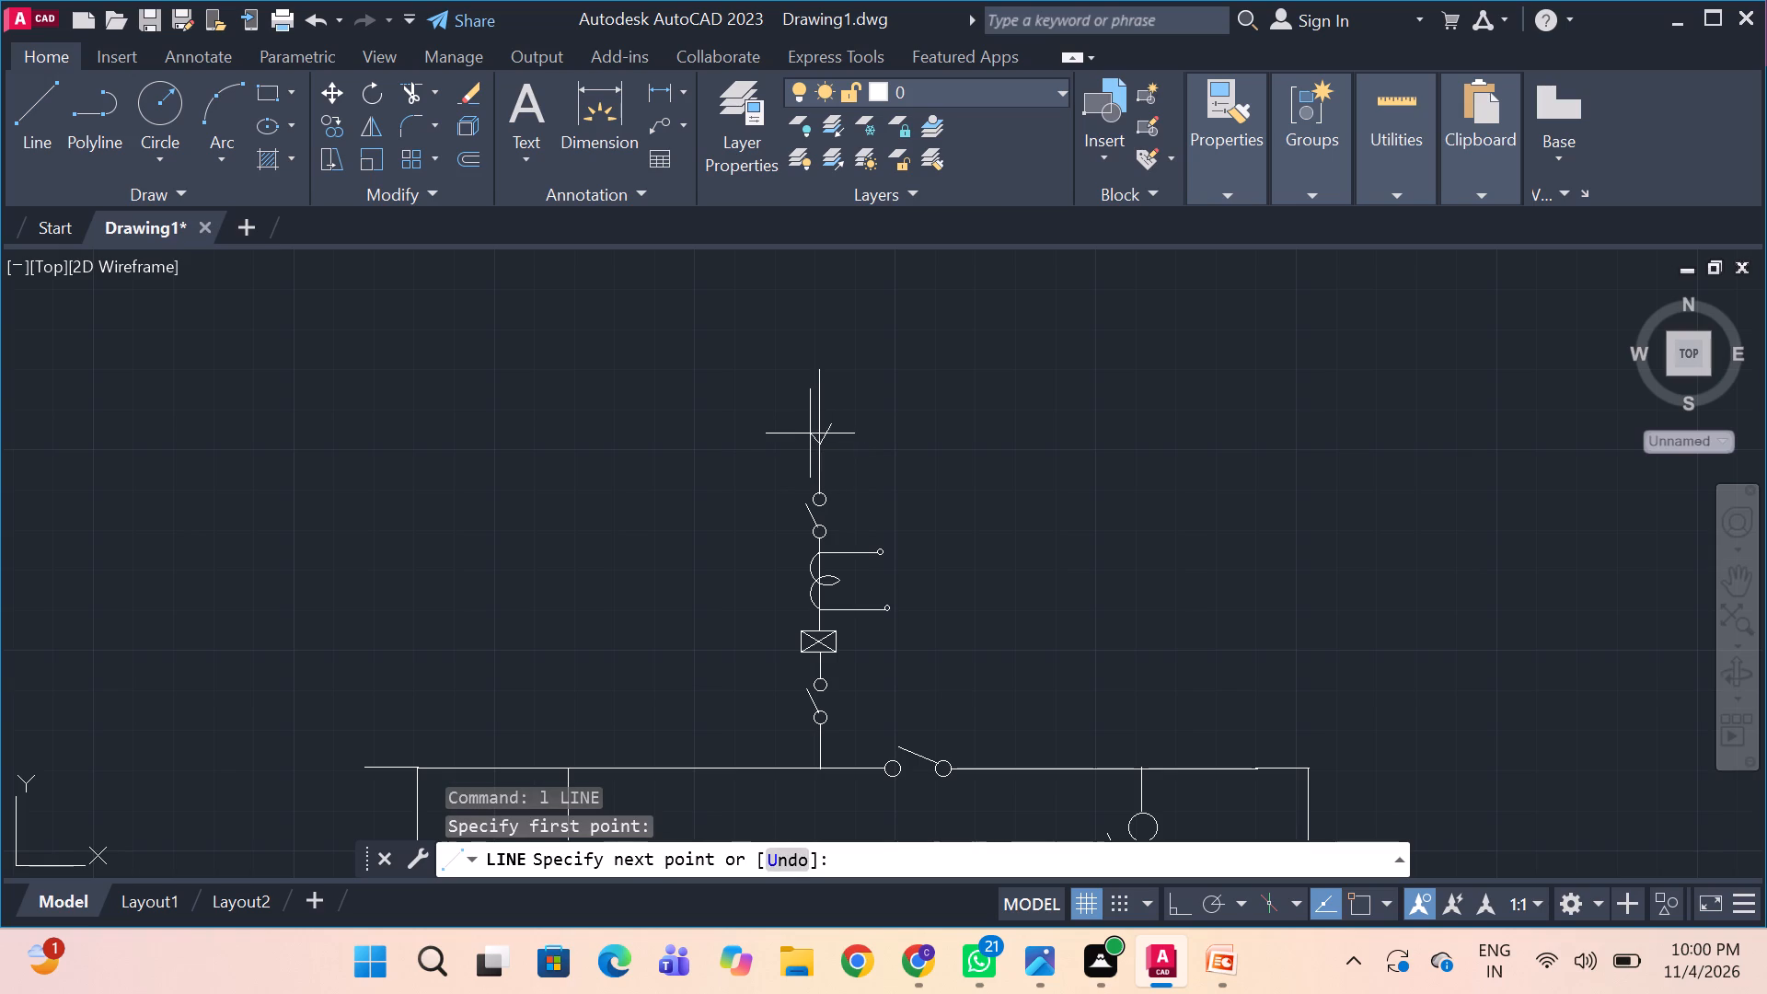
left_click_drag(810, 433, 810, 433)
left_click(808, 430)
key("space")
Compare the whole single-line diagram with the reference image to look for remaining missing symbols.
key("alt+Tab")
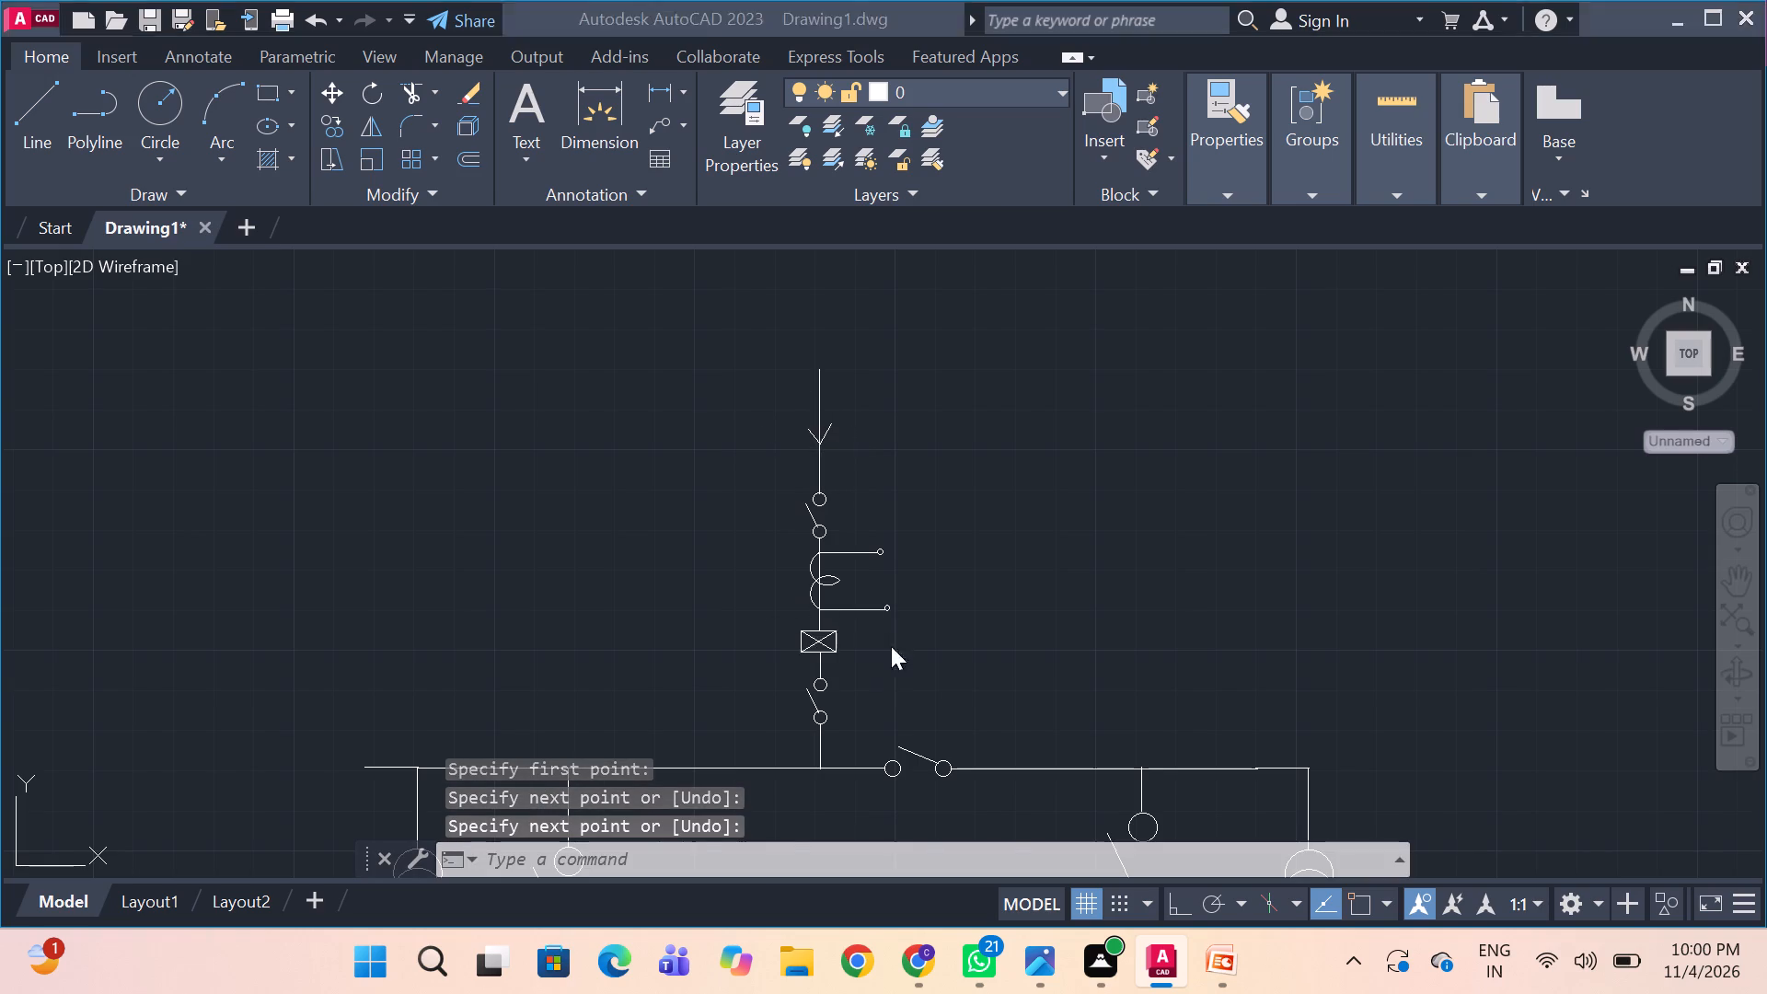
key("alt+Tab")
scroll(863, 575, "down", 3)
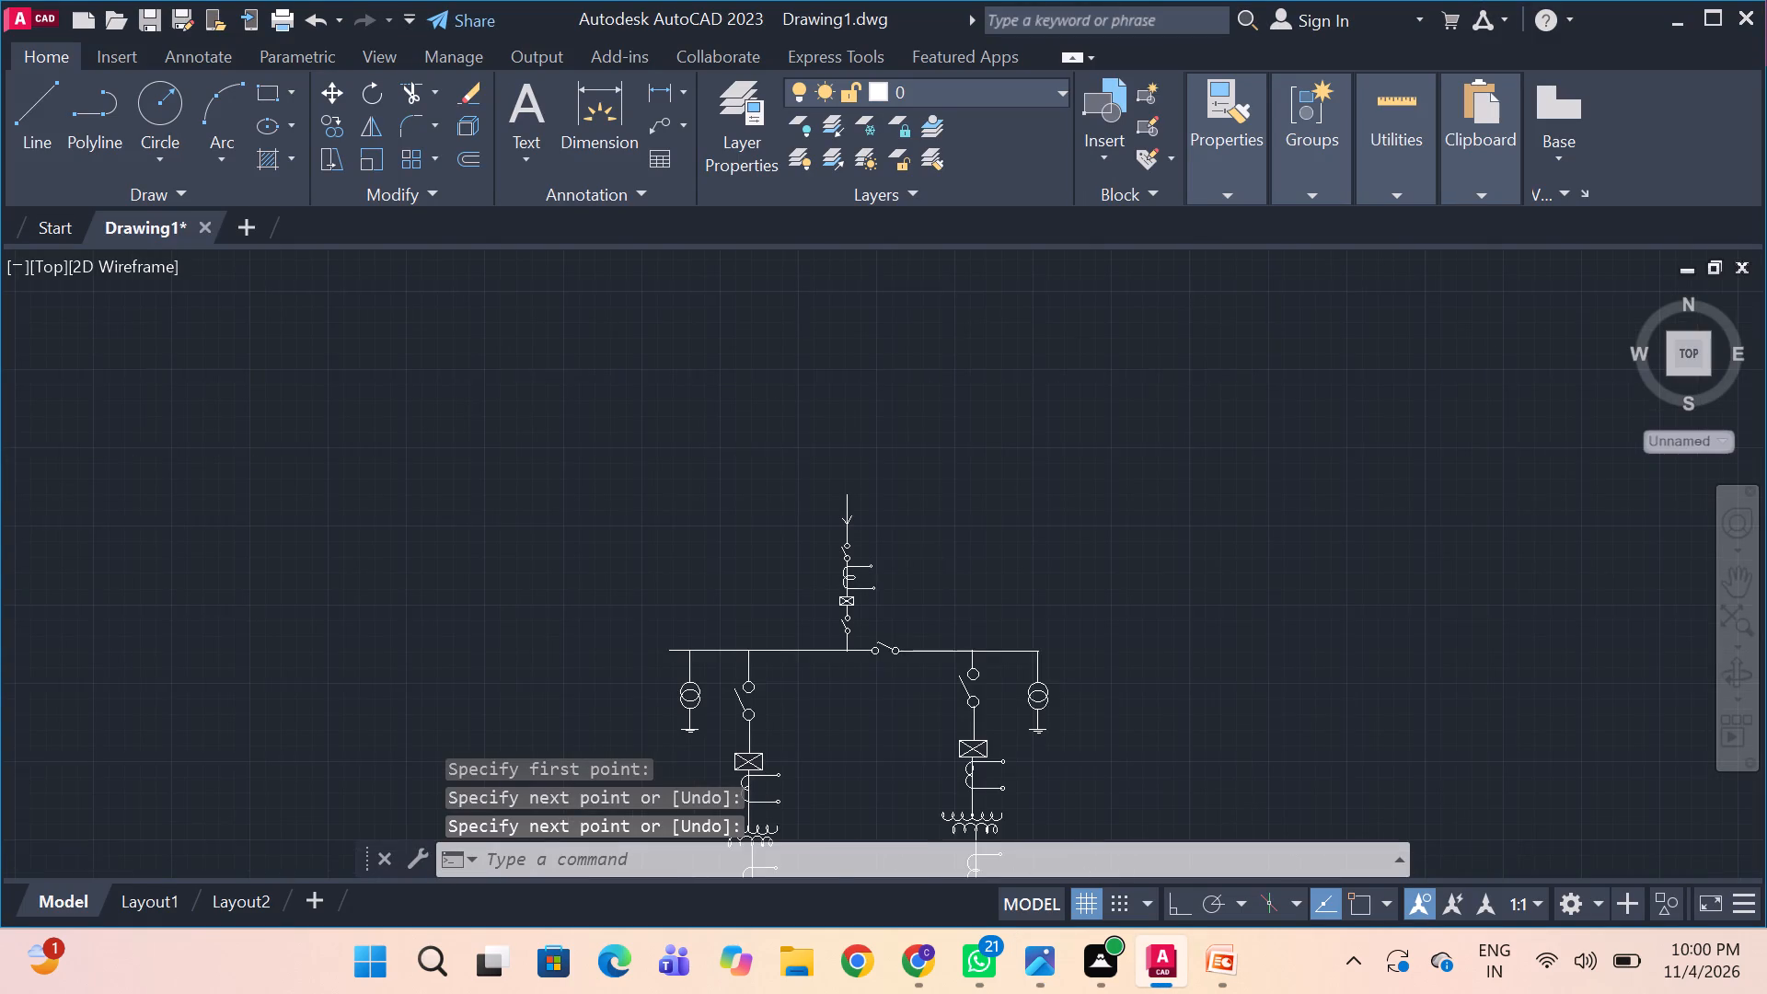
middle_click_drag(885, 654, 917, 455)
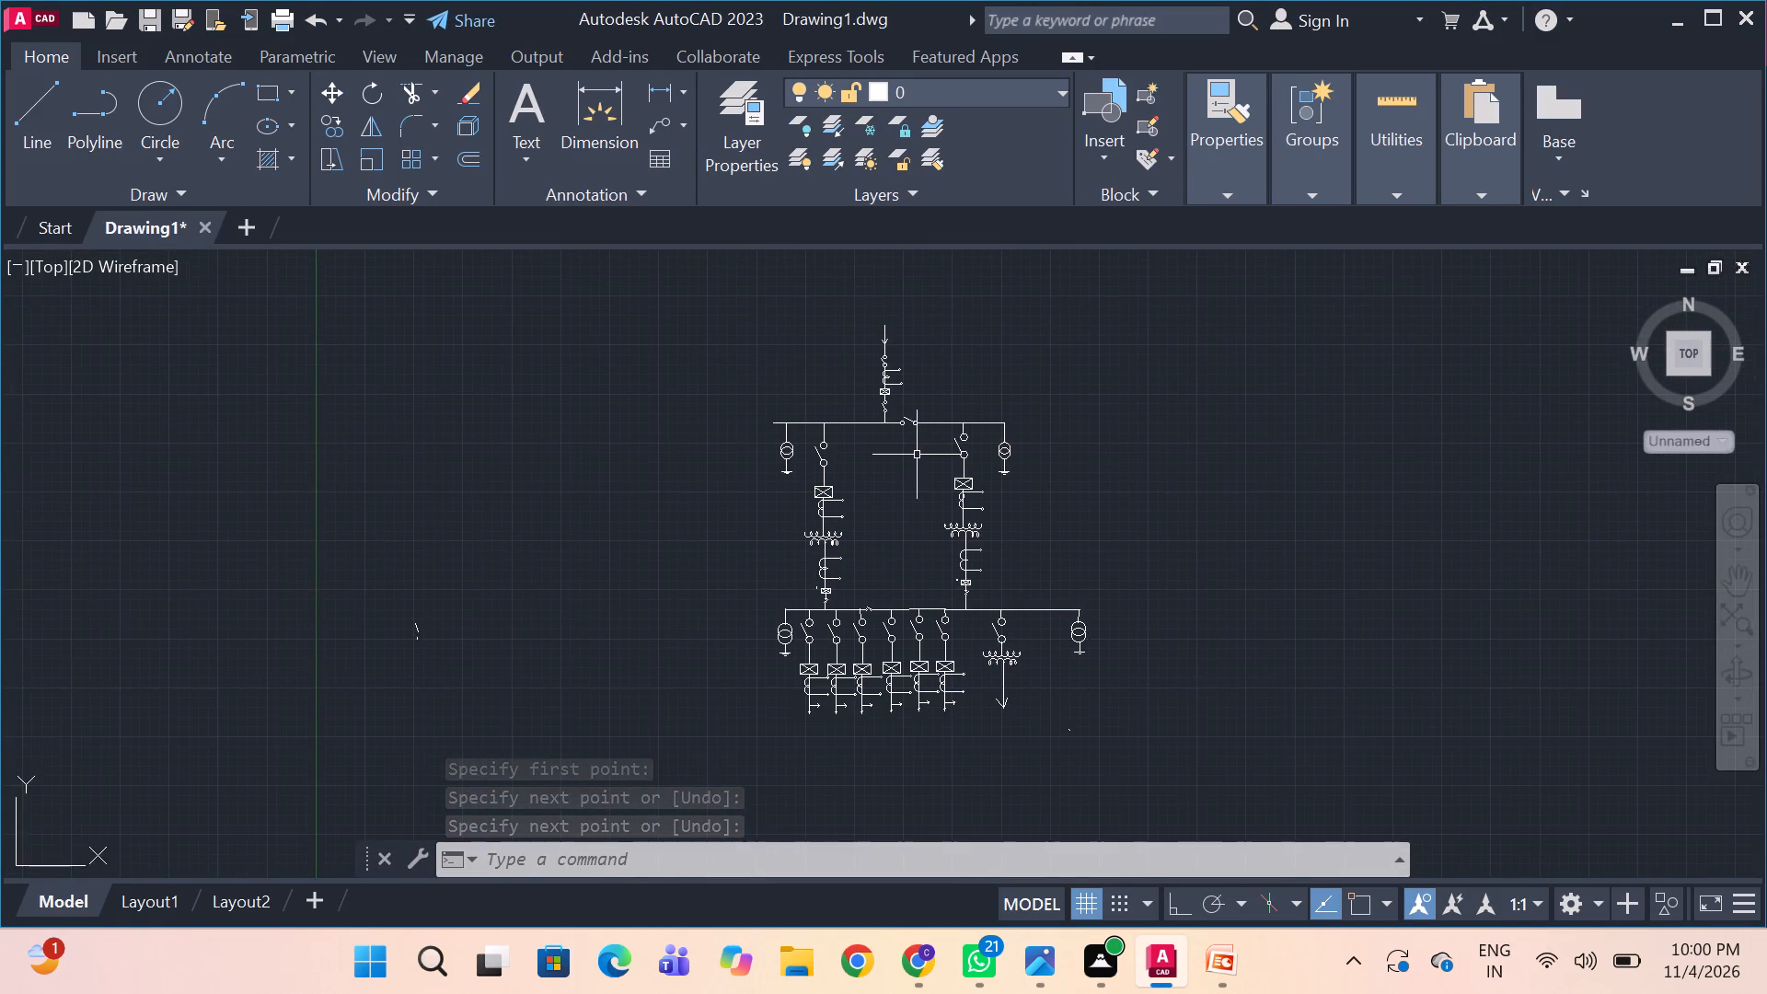
scroll(917, 455, "down", 1)
scroll(917, 455, "up", 2)
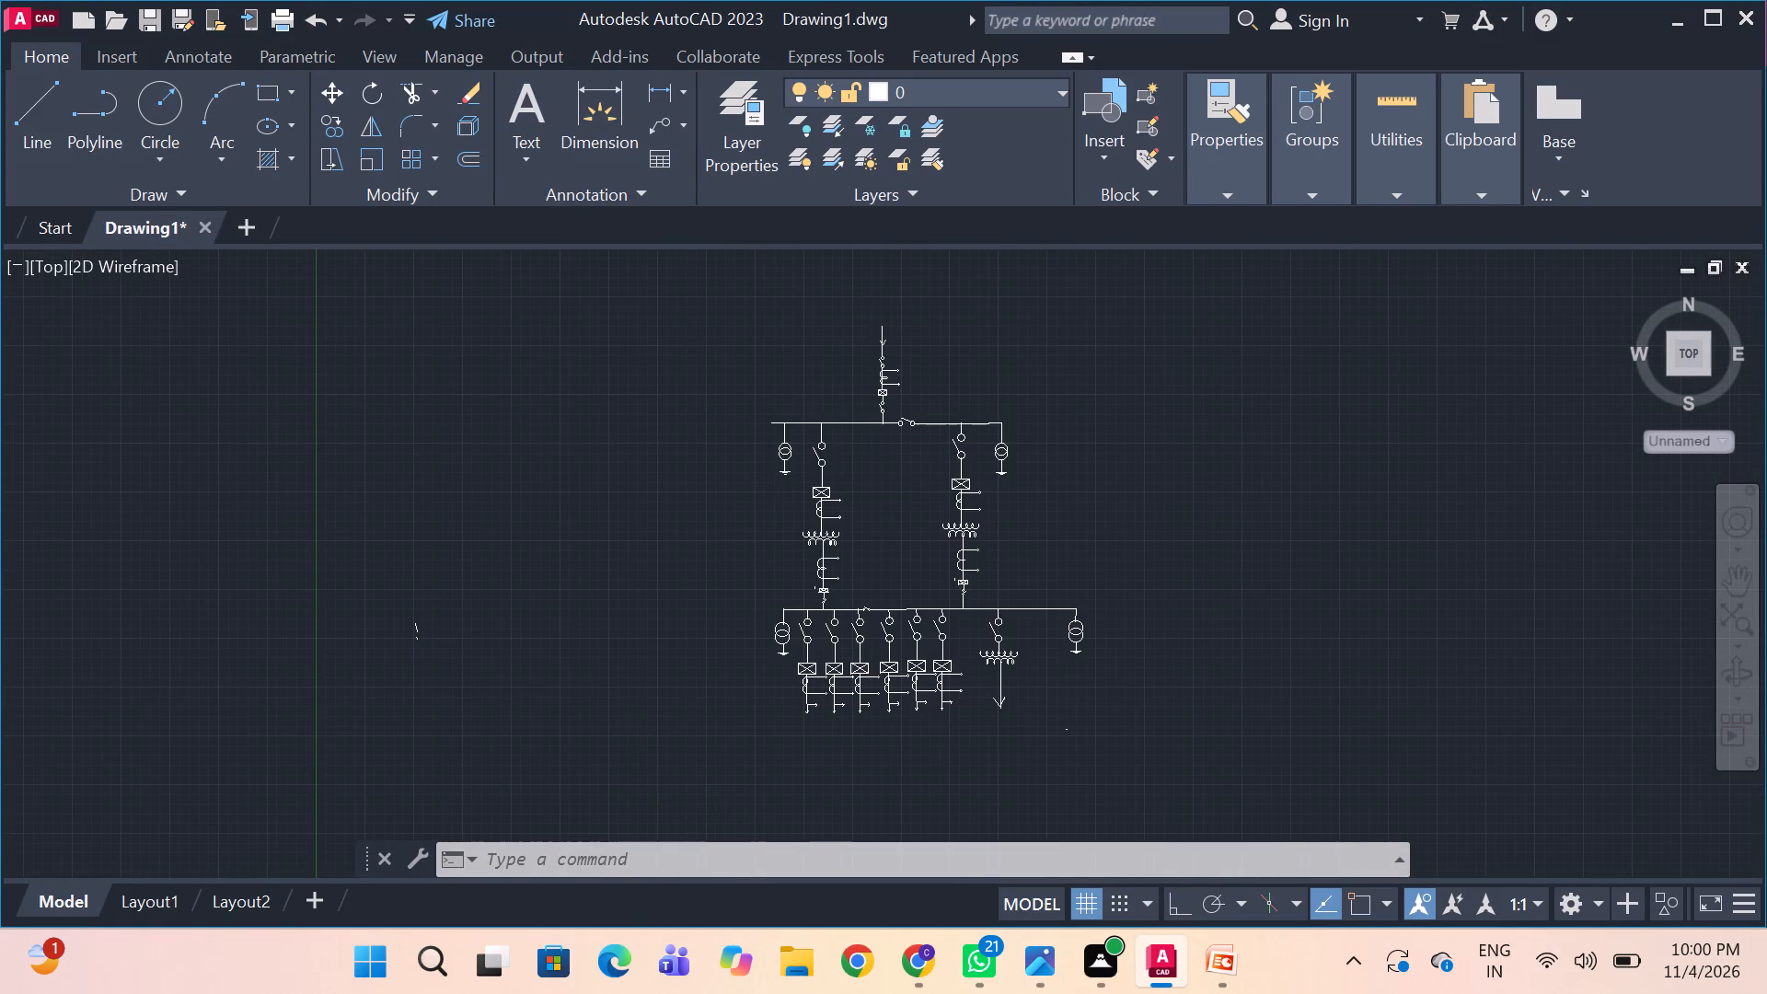
key("alt+Tab")
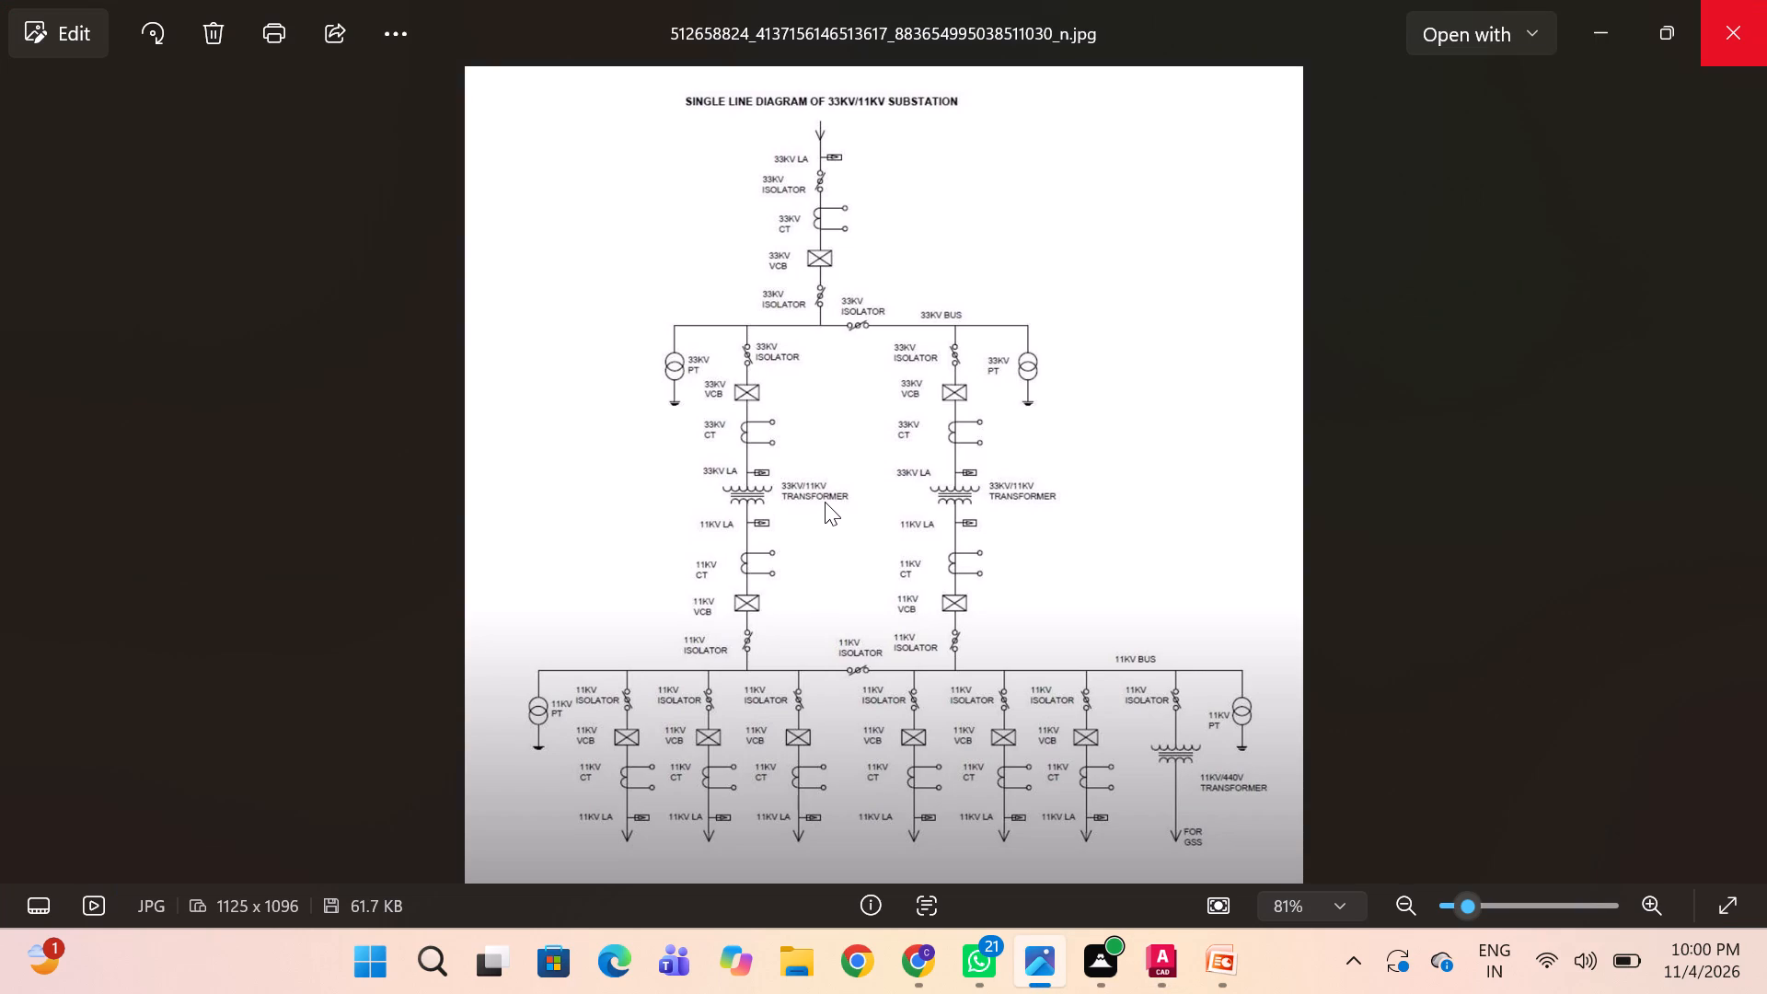
key("alt+Tab")
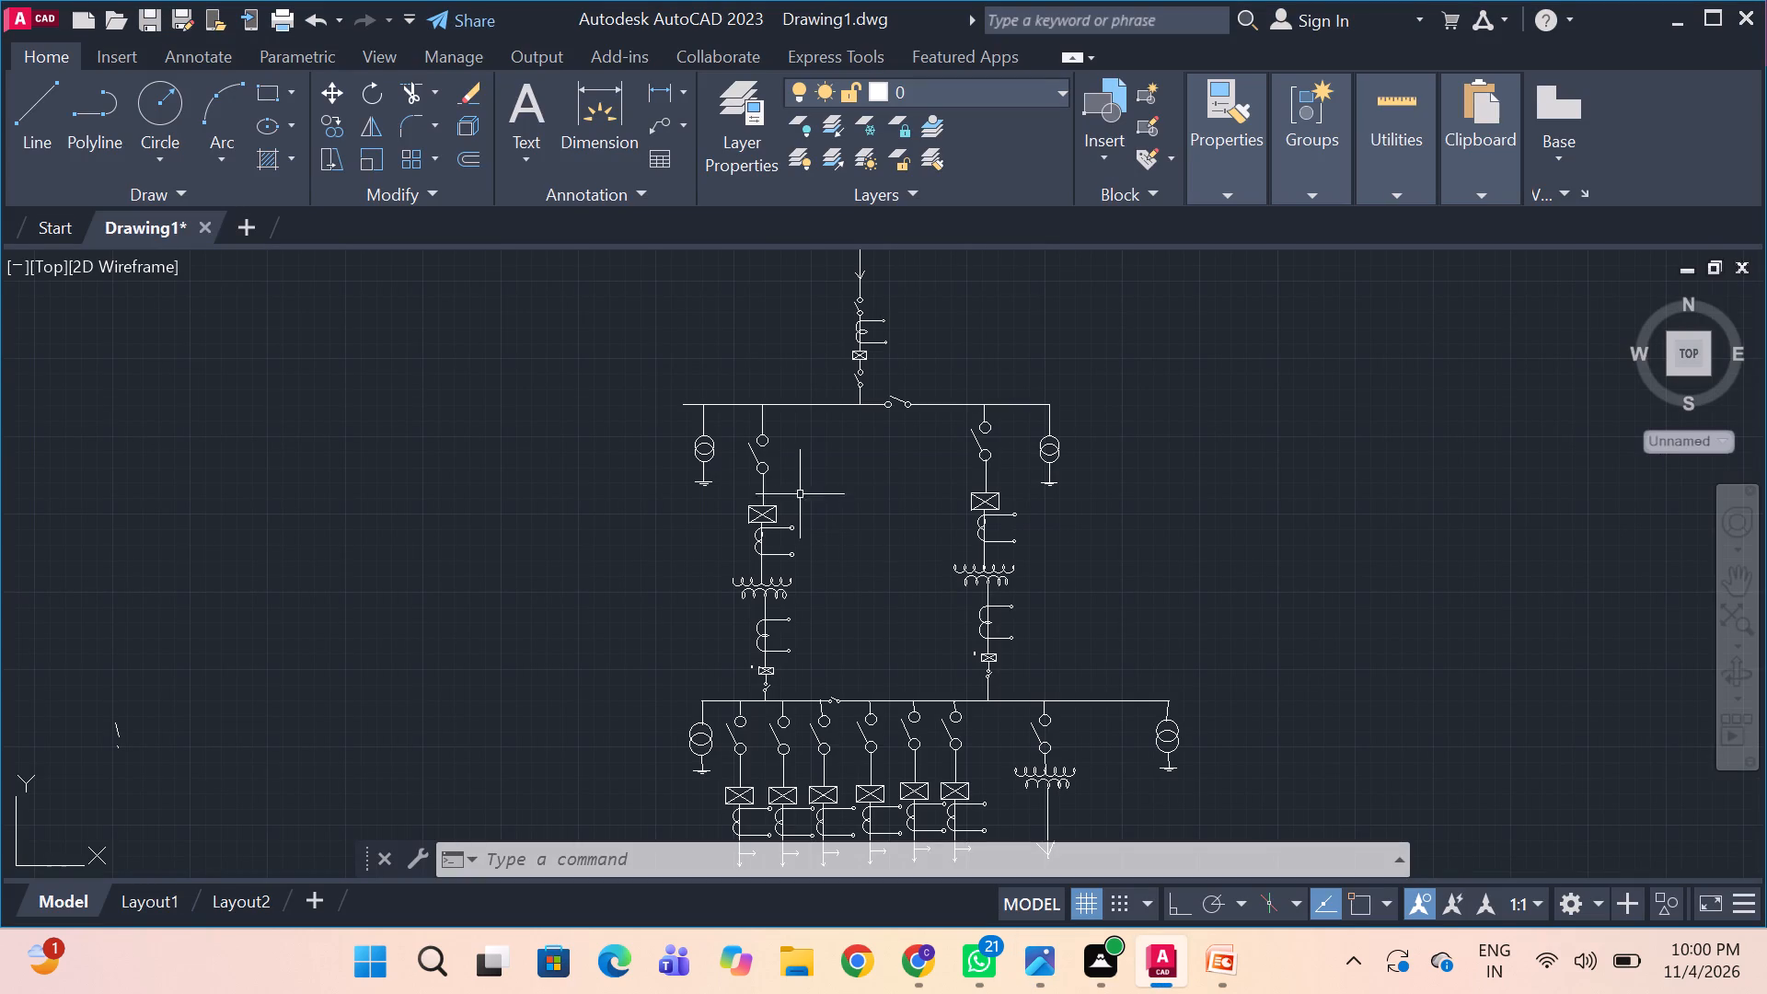
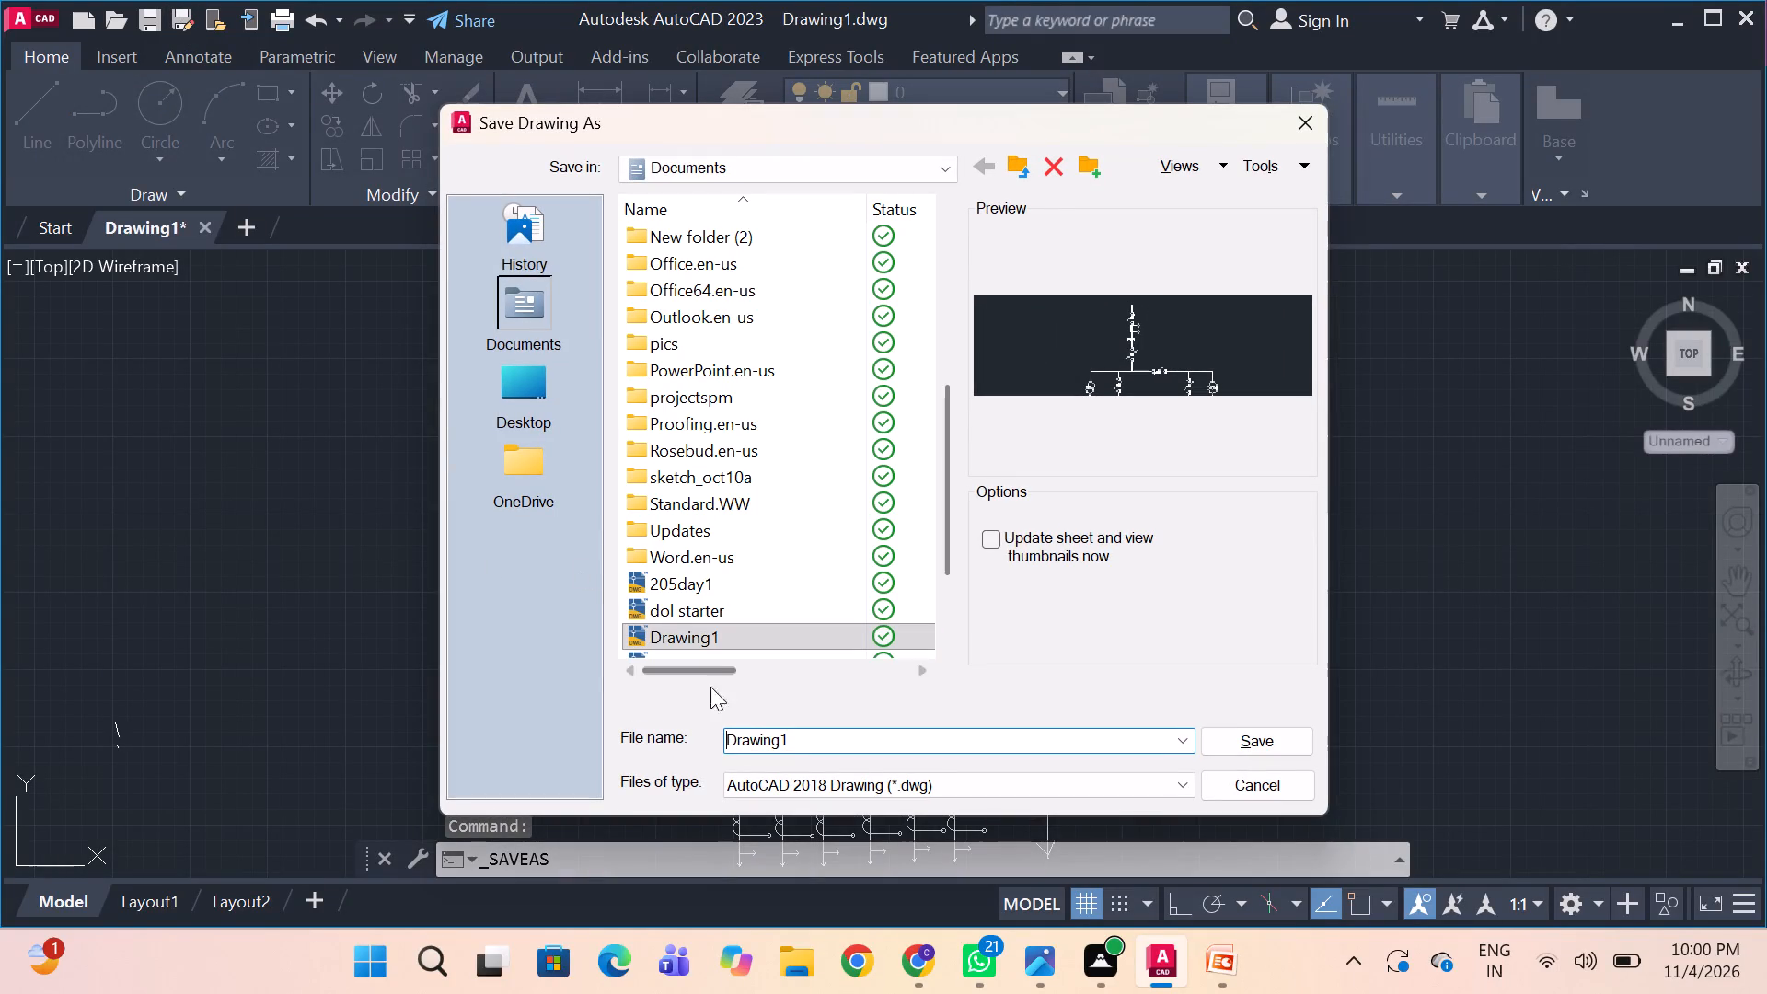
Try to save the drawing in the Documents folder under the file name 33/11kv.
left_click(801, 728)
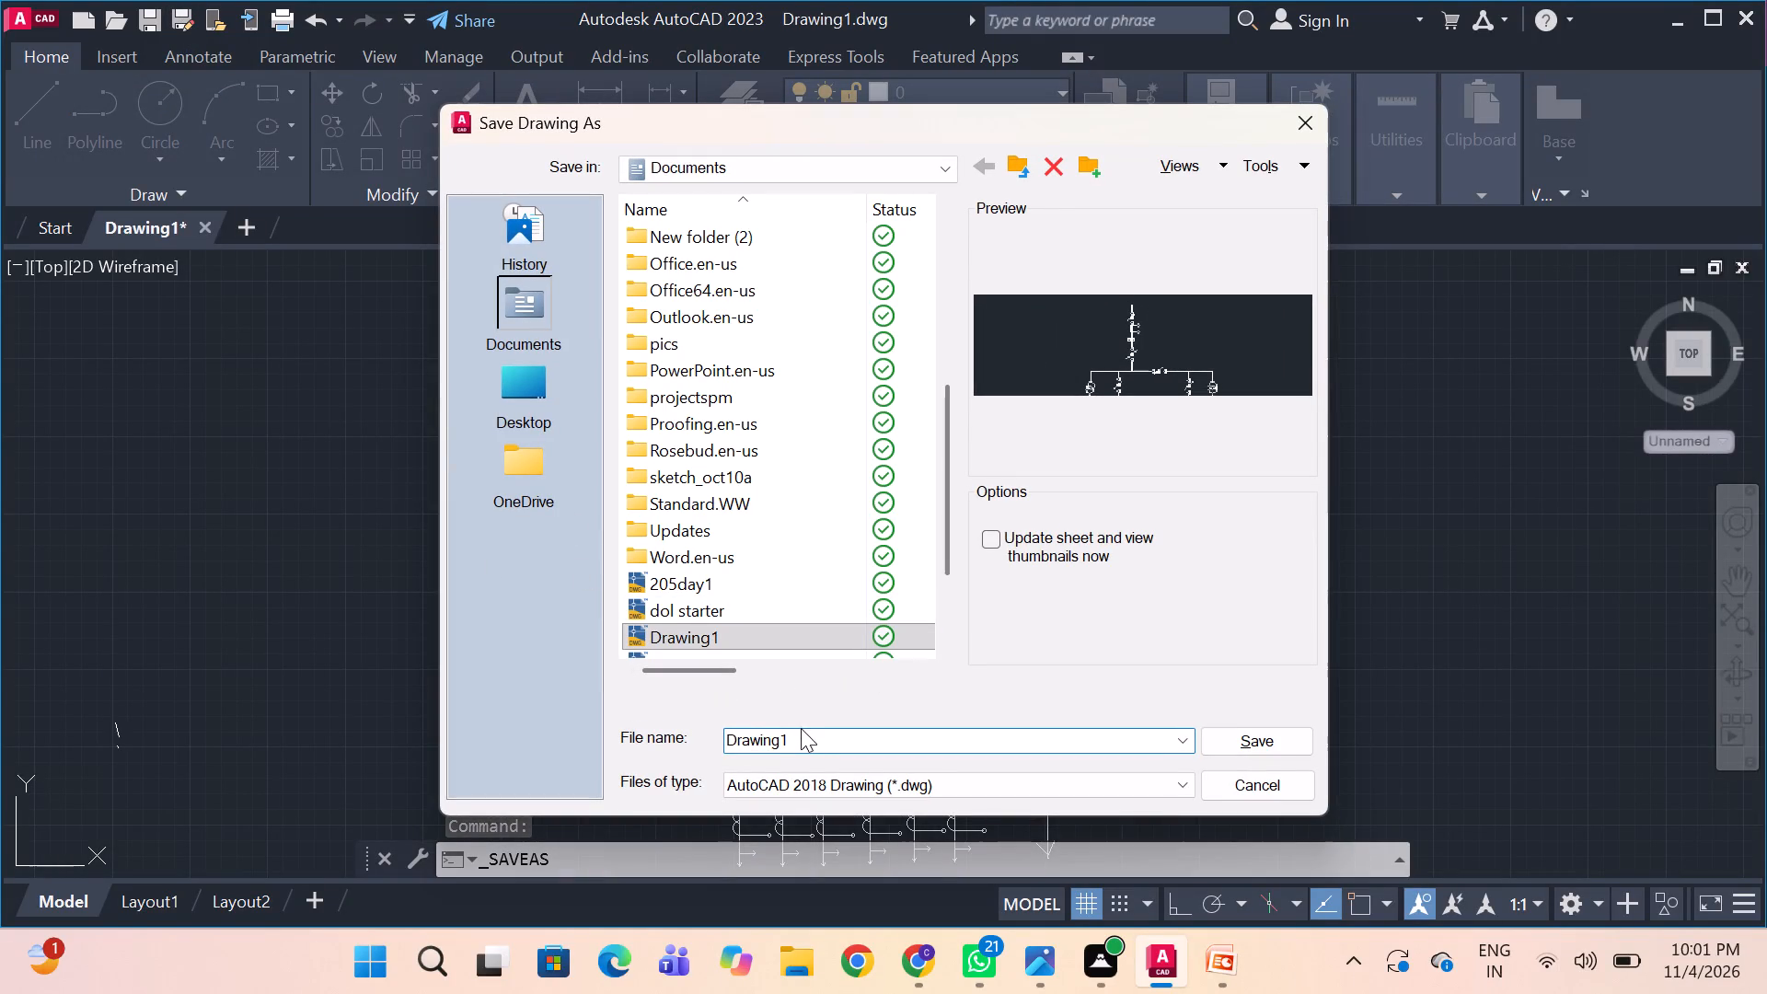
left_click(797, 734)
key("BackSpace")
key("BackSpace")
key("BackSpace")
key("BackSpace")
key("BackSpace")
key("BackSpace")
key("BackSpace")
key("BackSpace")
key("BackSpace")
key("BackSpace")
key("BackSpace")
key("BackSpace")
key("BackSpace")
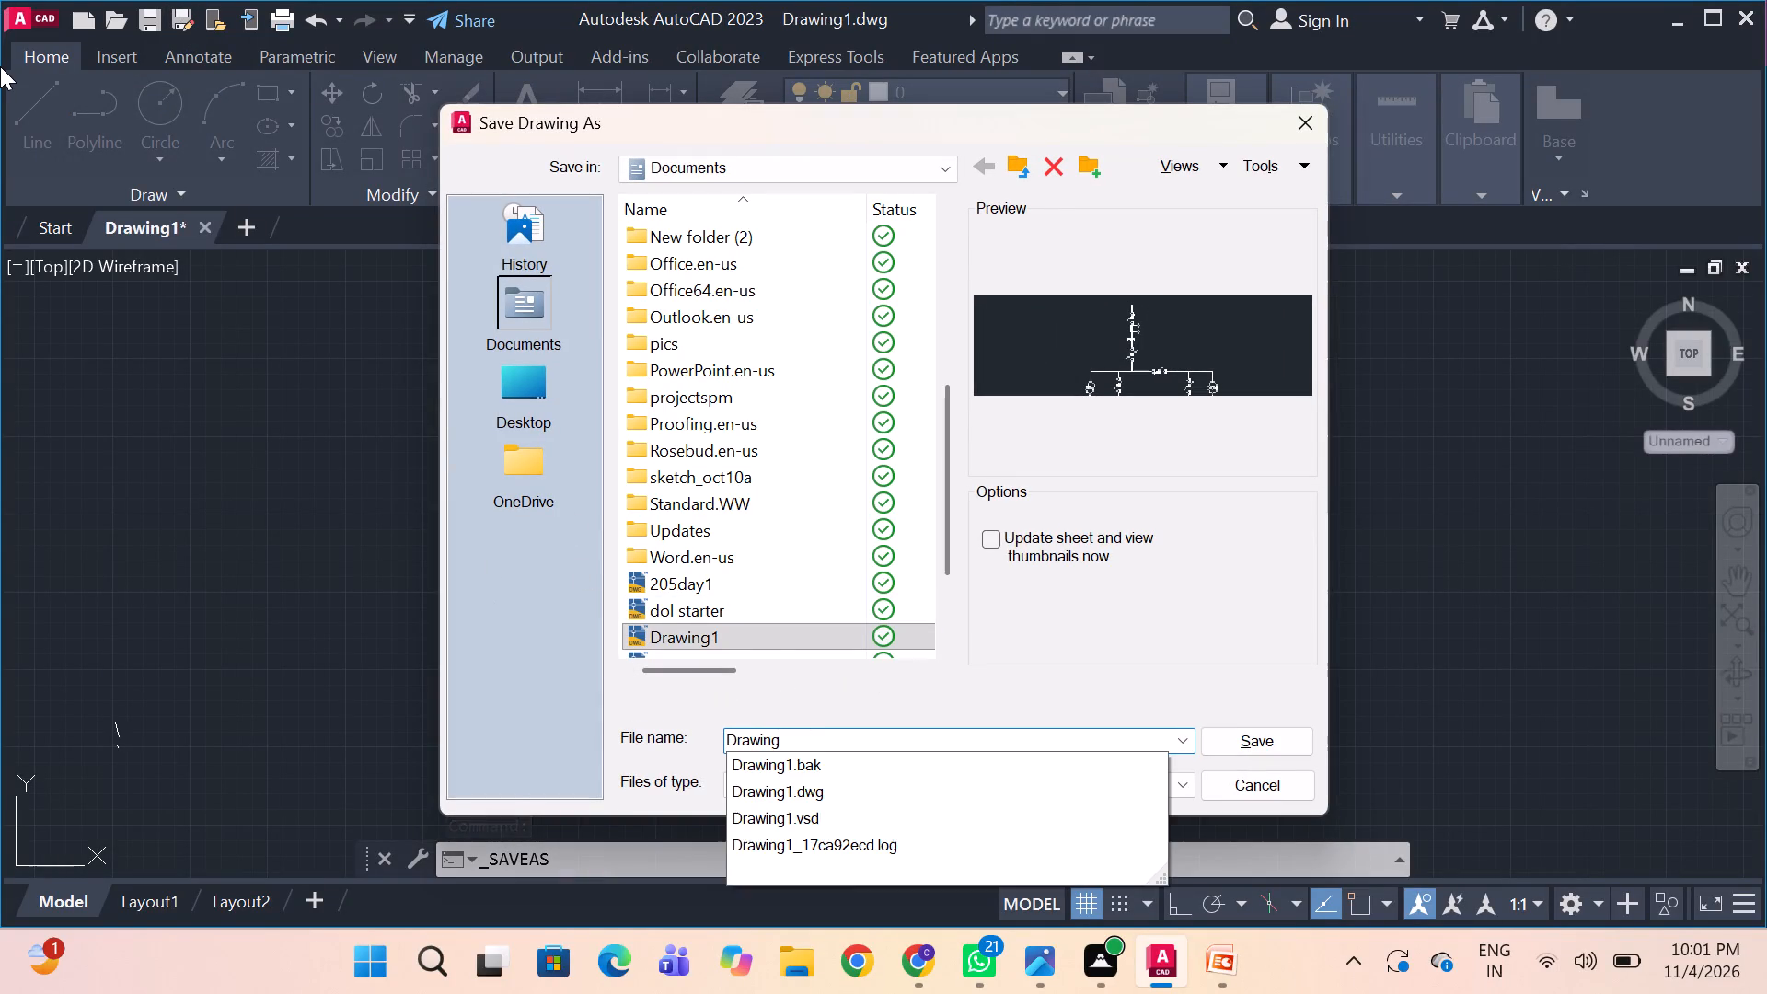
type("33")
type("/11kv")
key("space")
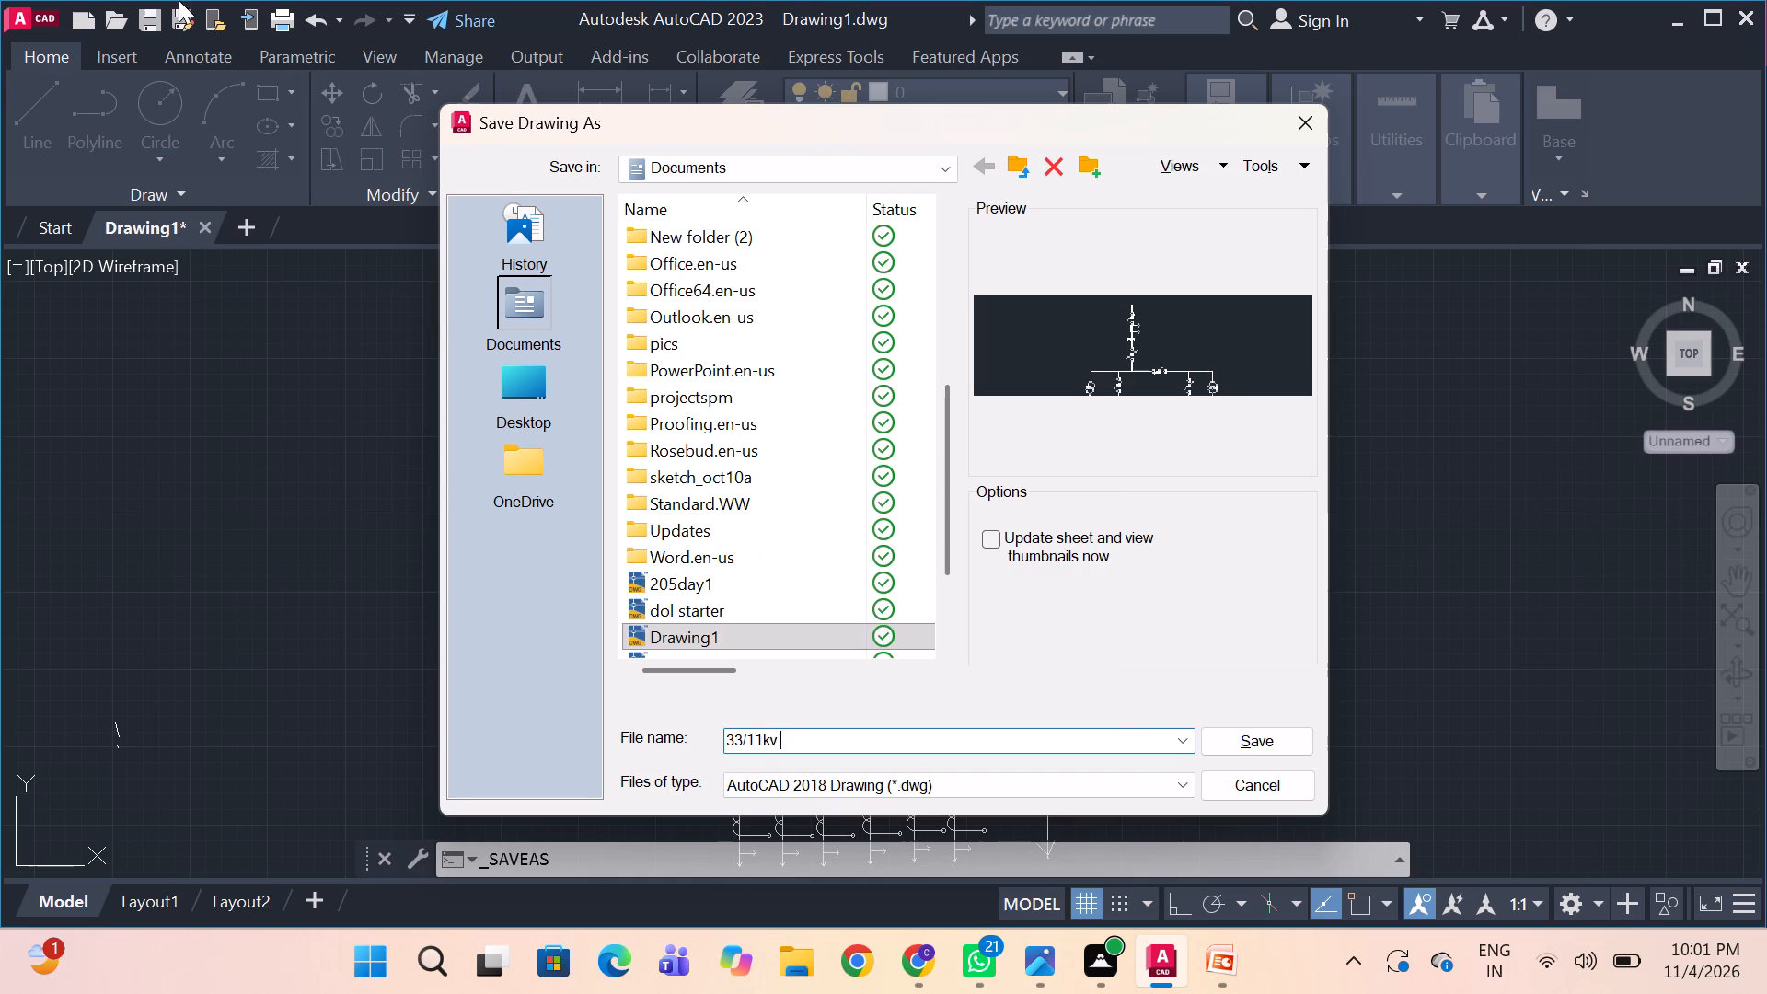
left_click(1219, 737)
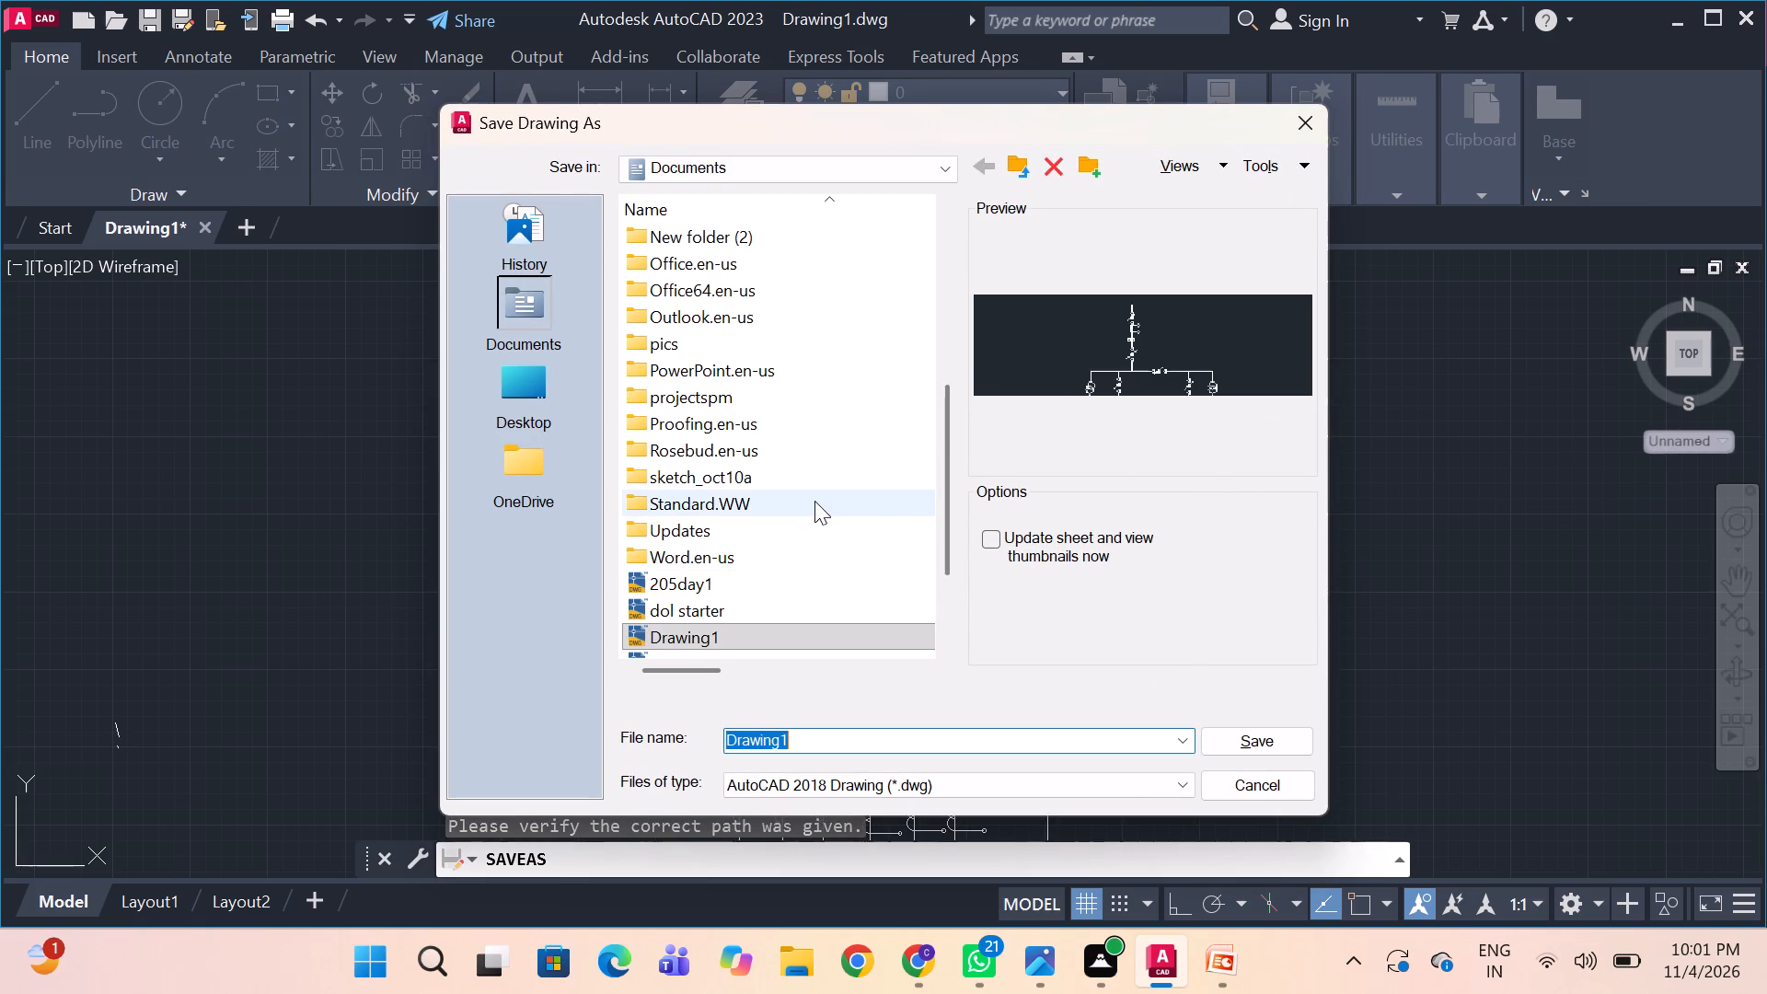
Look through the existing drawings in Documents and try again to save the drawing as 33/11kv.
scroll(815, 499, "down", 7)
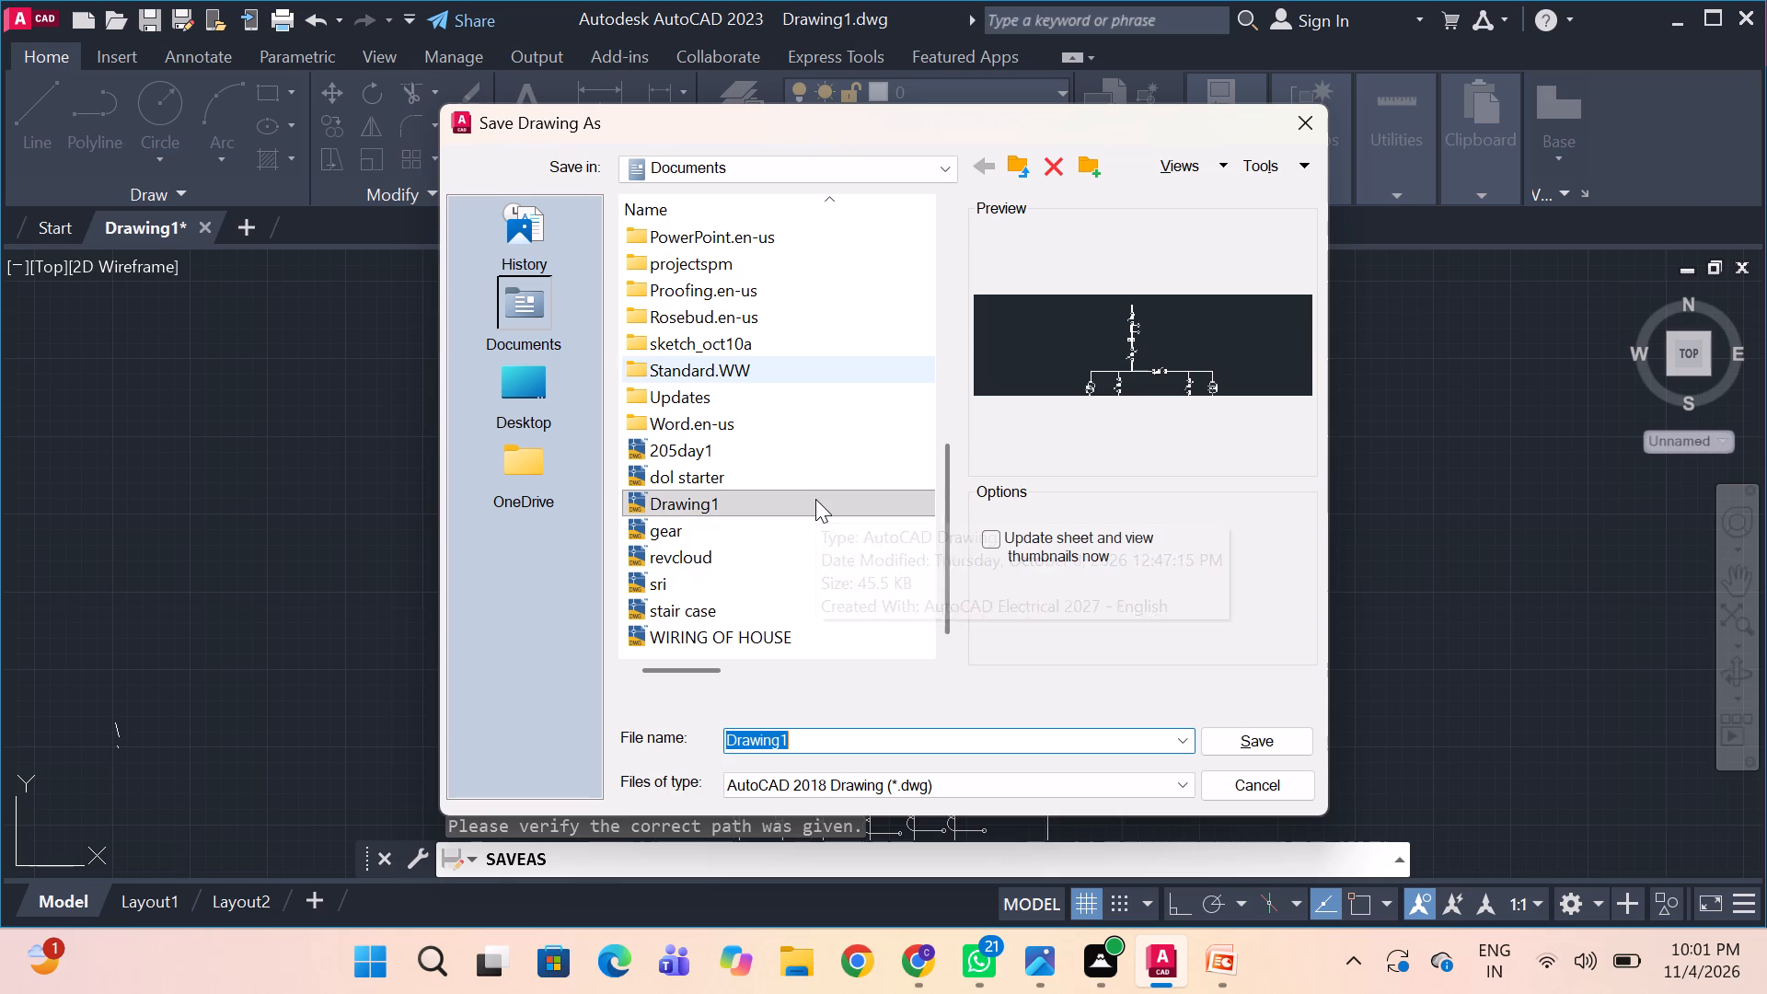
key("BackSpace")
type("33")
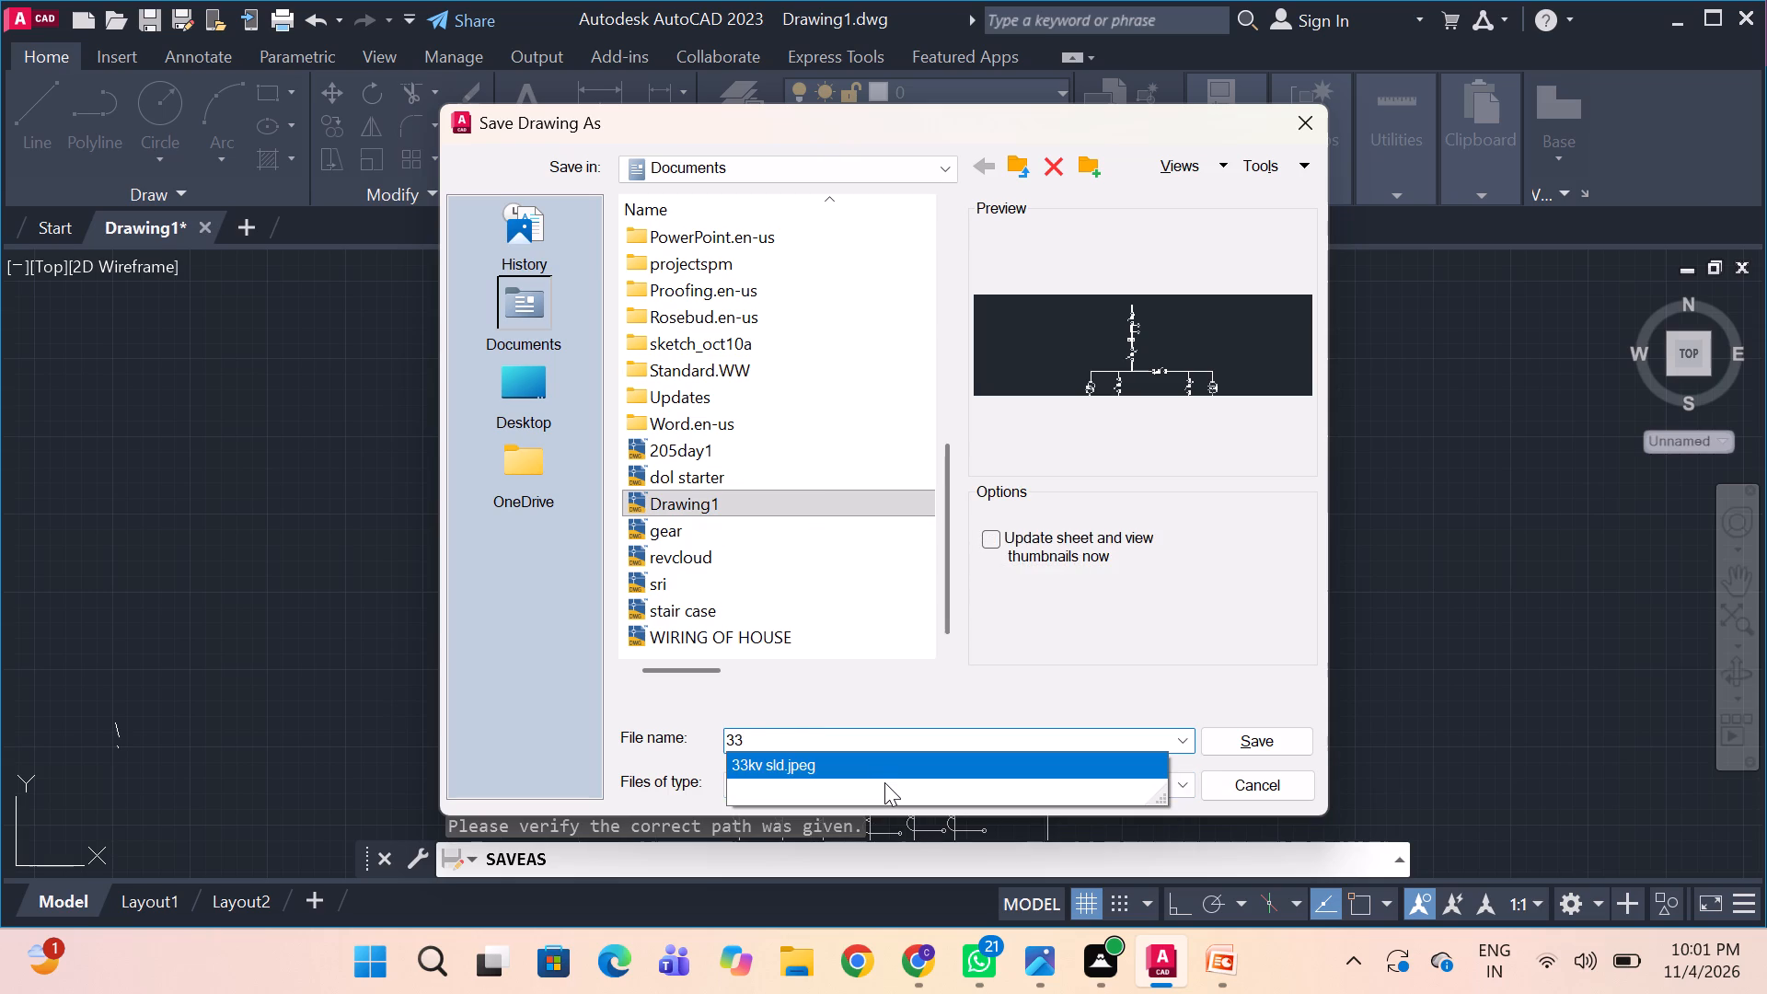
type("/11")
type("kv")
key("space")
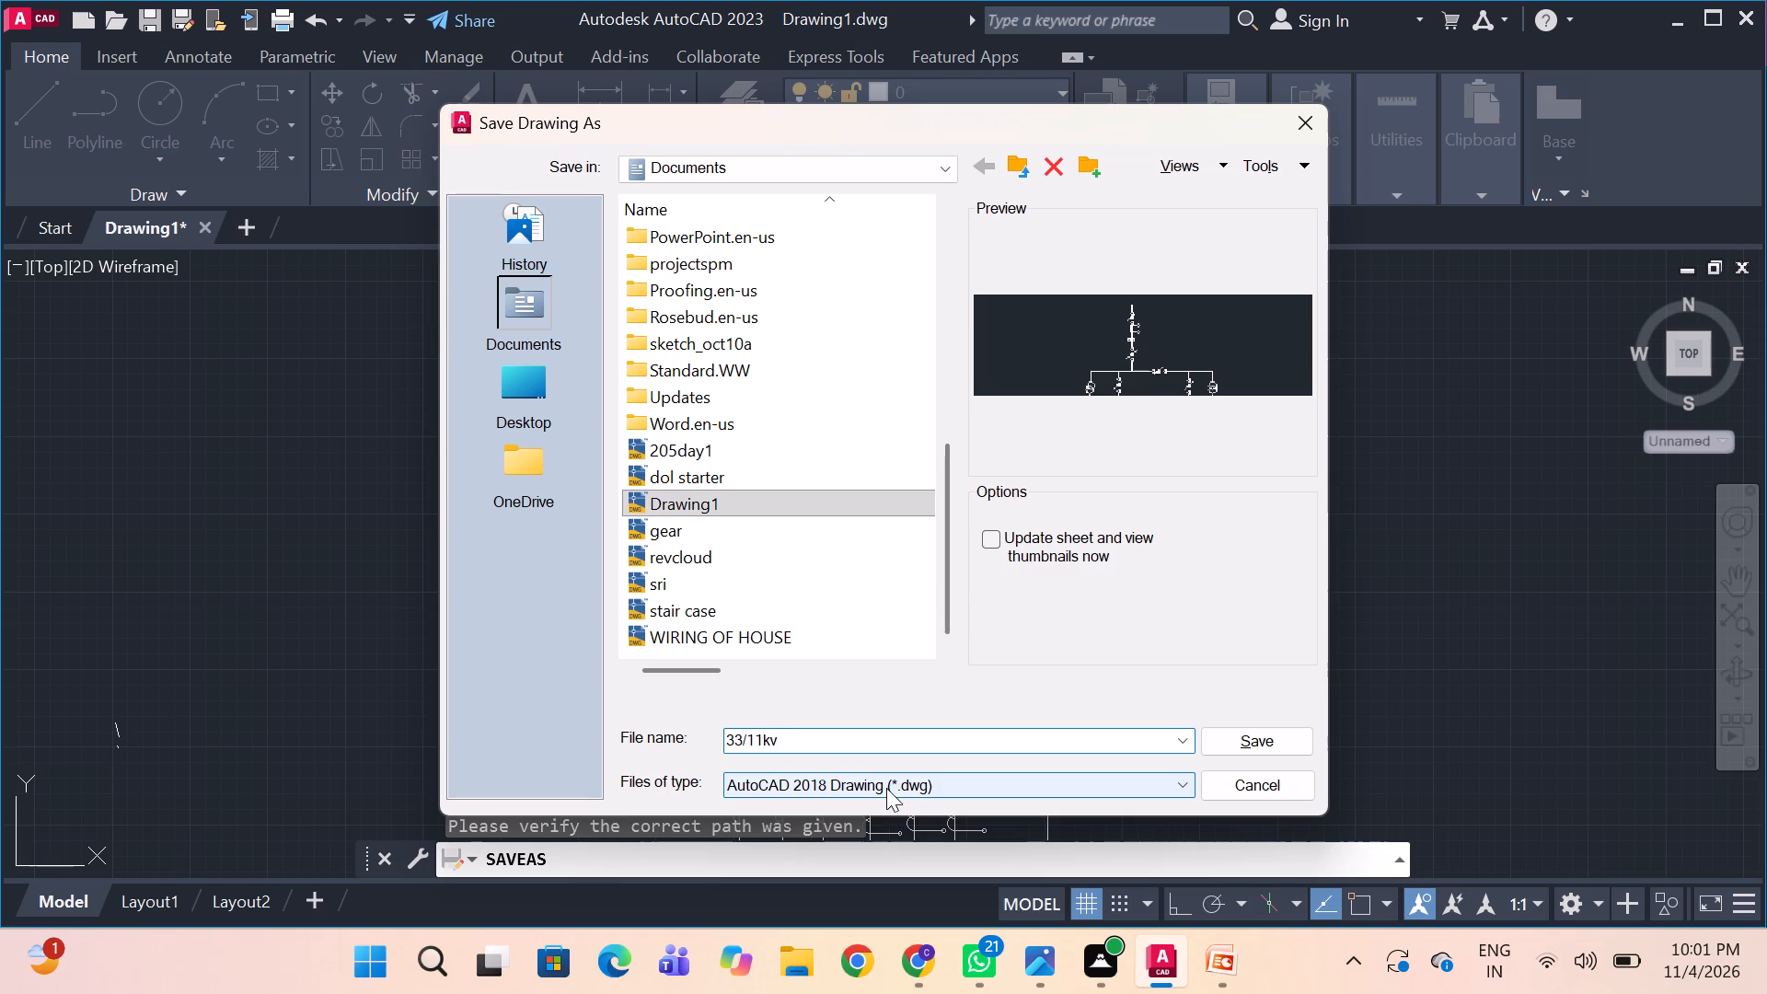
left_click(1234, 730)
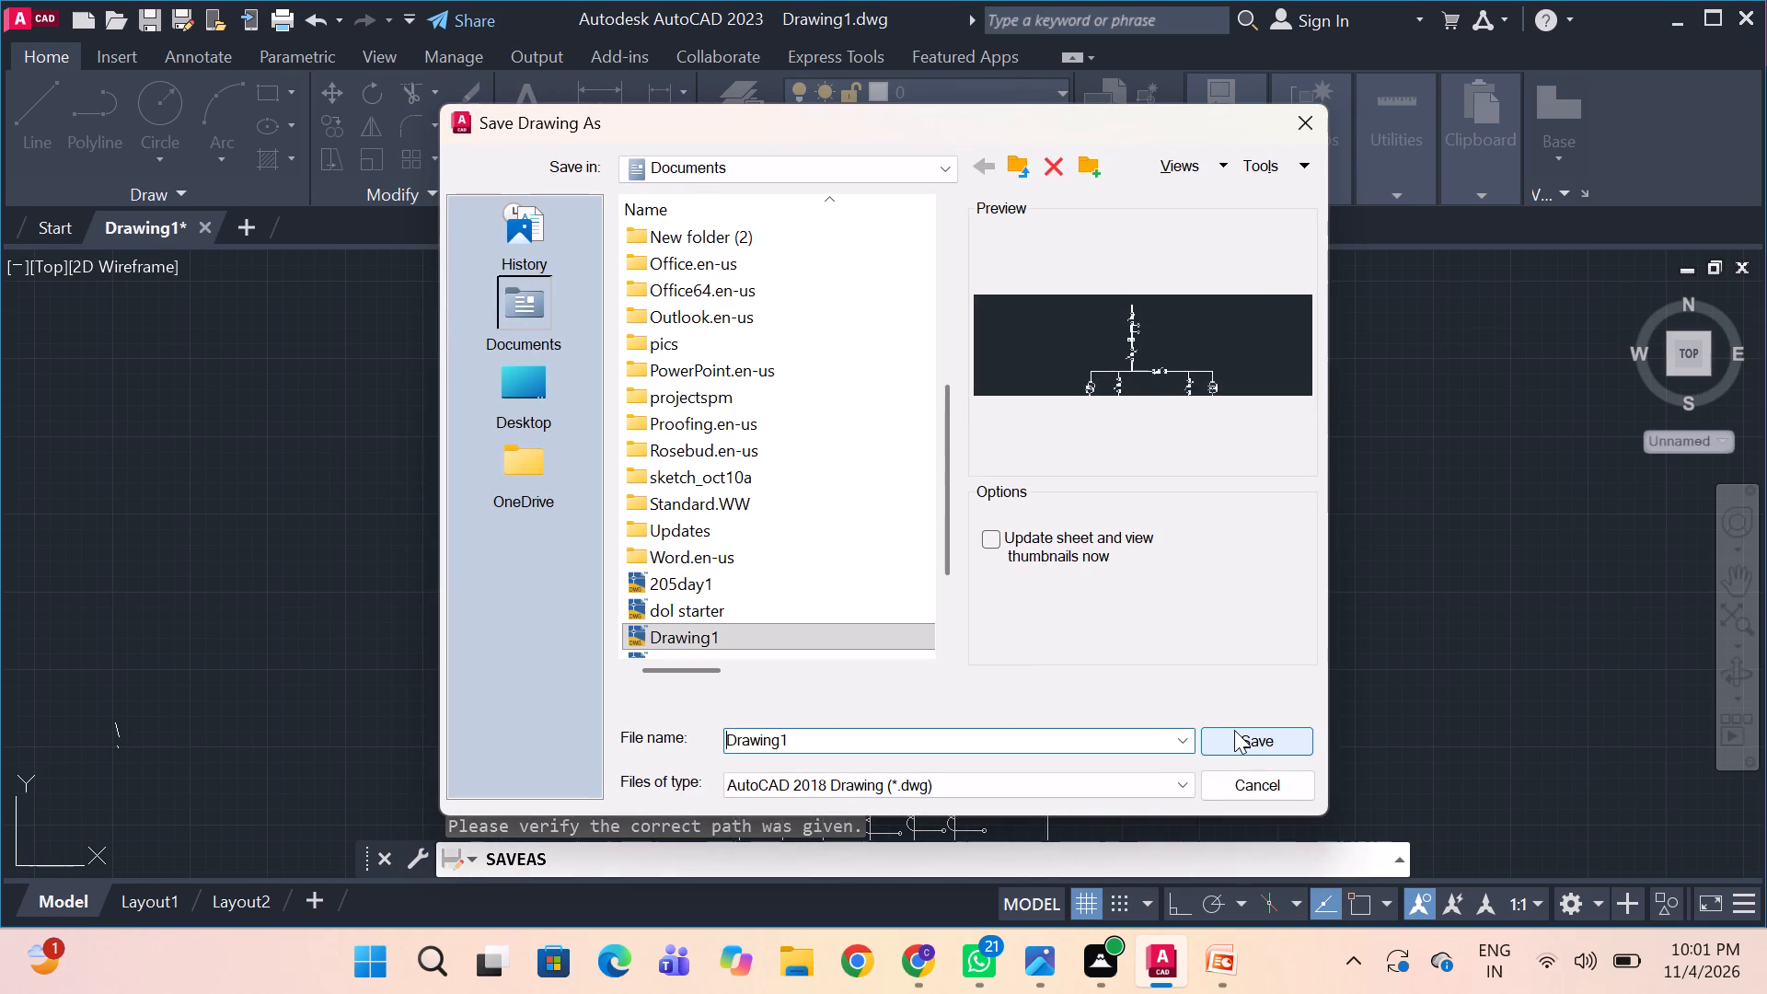
Save the drawing as Drawing1 in the Documents folder in AutoCAD 2018 format, replacing the existing file.
left_click(500, 320)
scroll(786, 524, "down", 4)
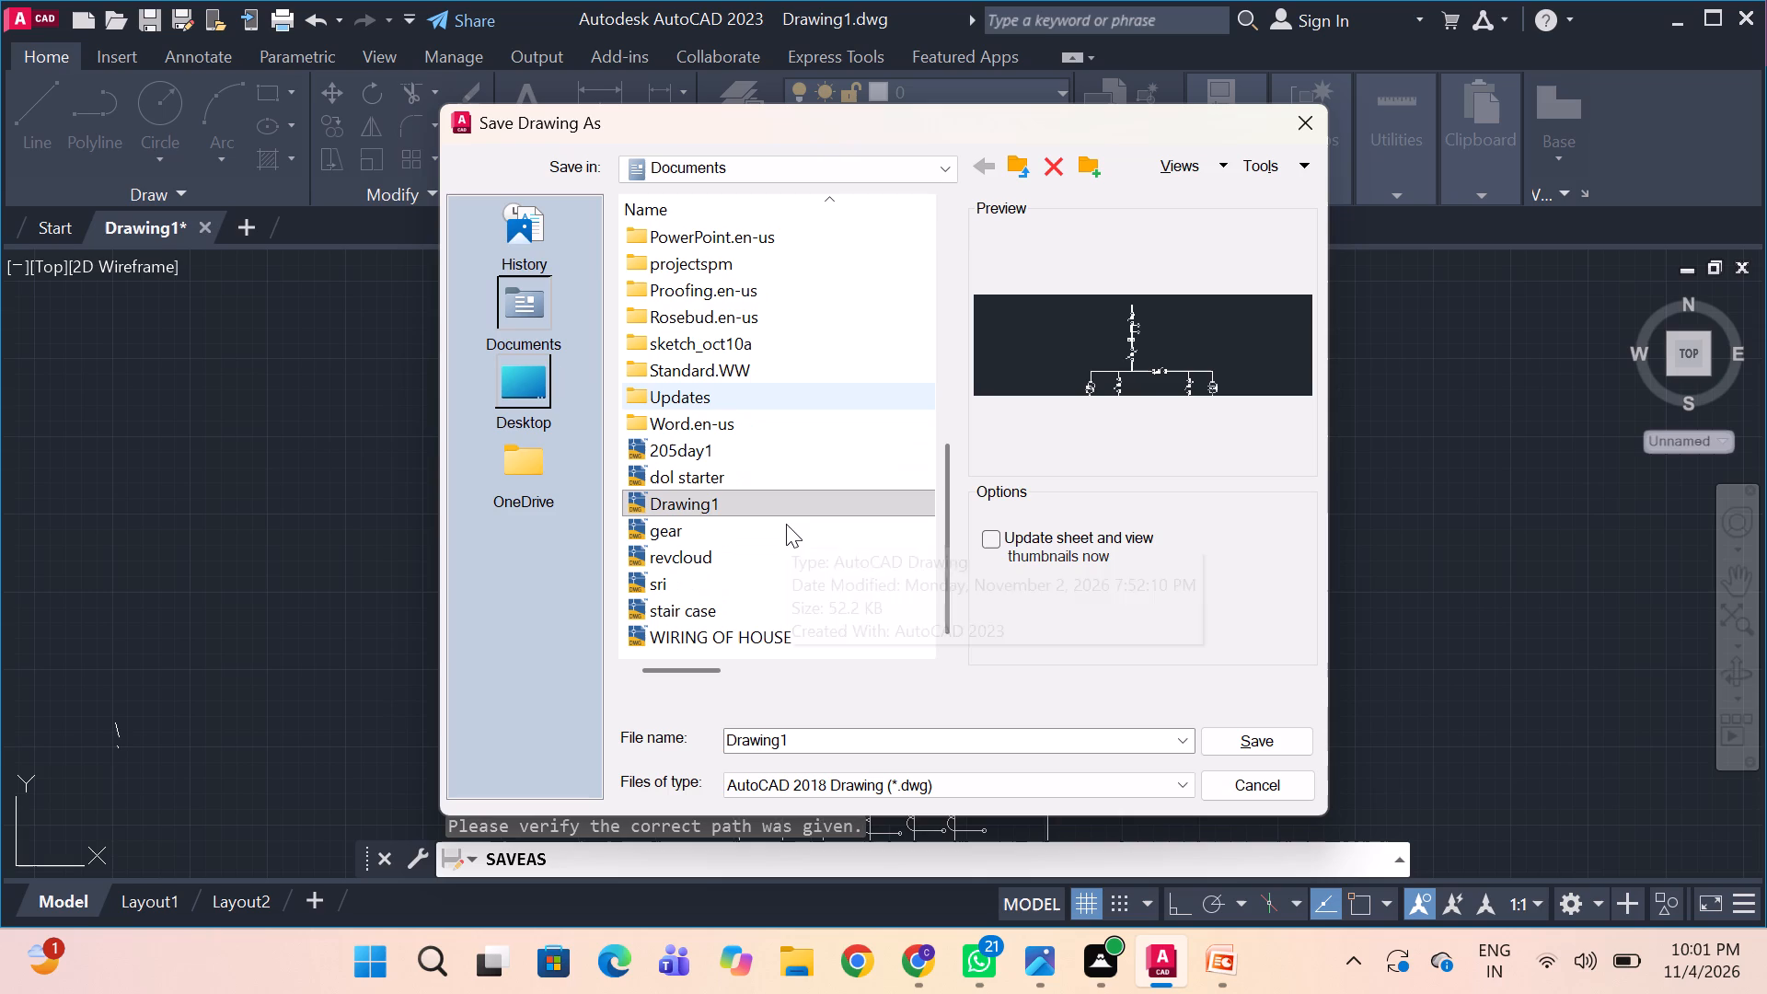
scroll(786, 524, "down", 5)
left_click(839, 735)
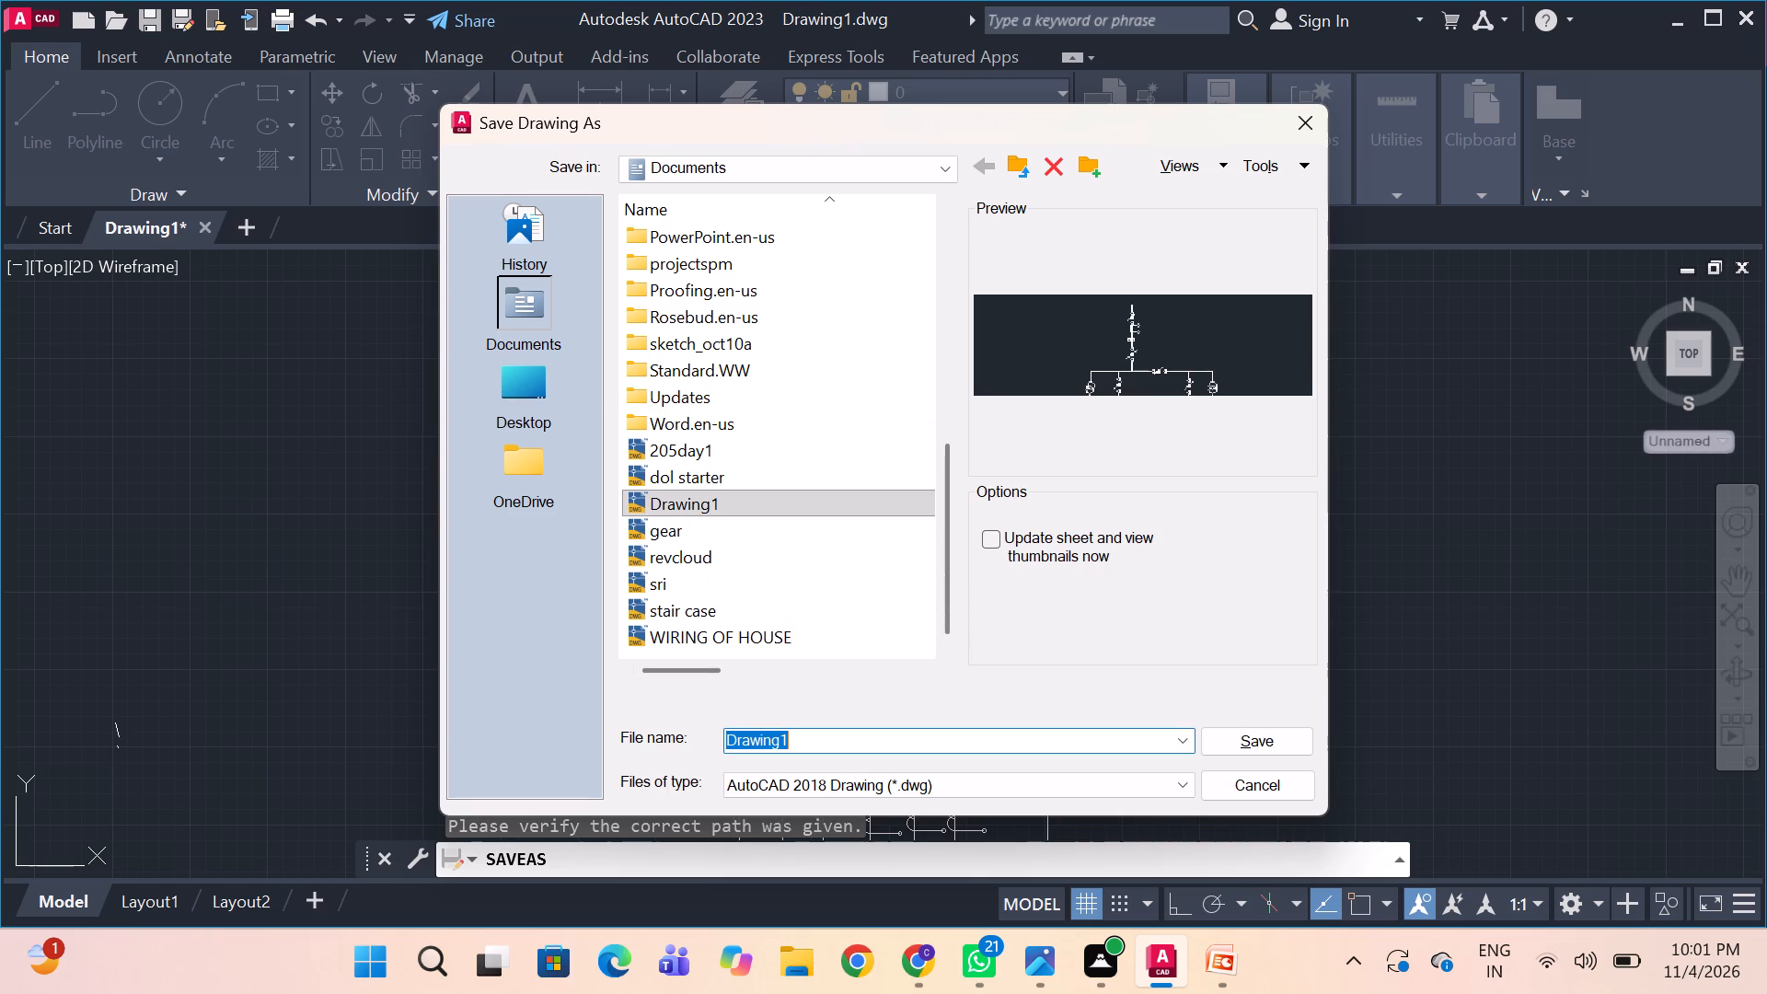
left_click(1241, 743)
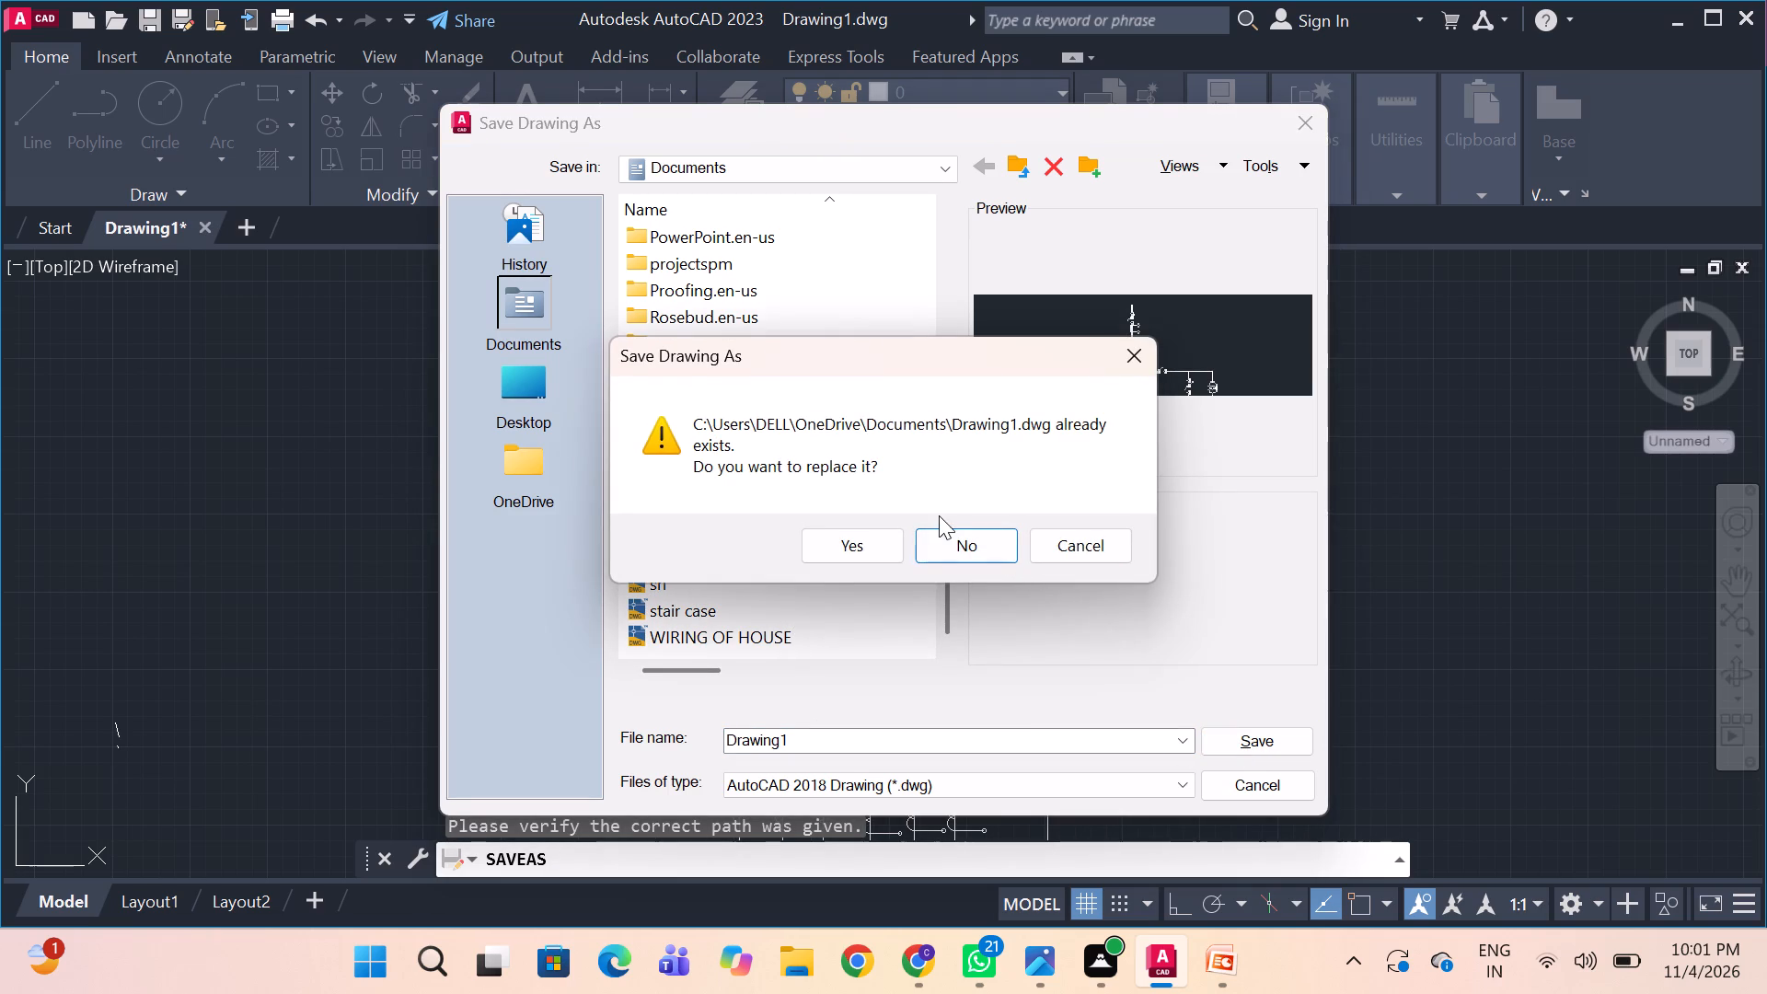
left_click(878, 547)
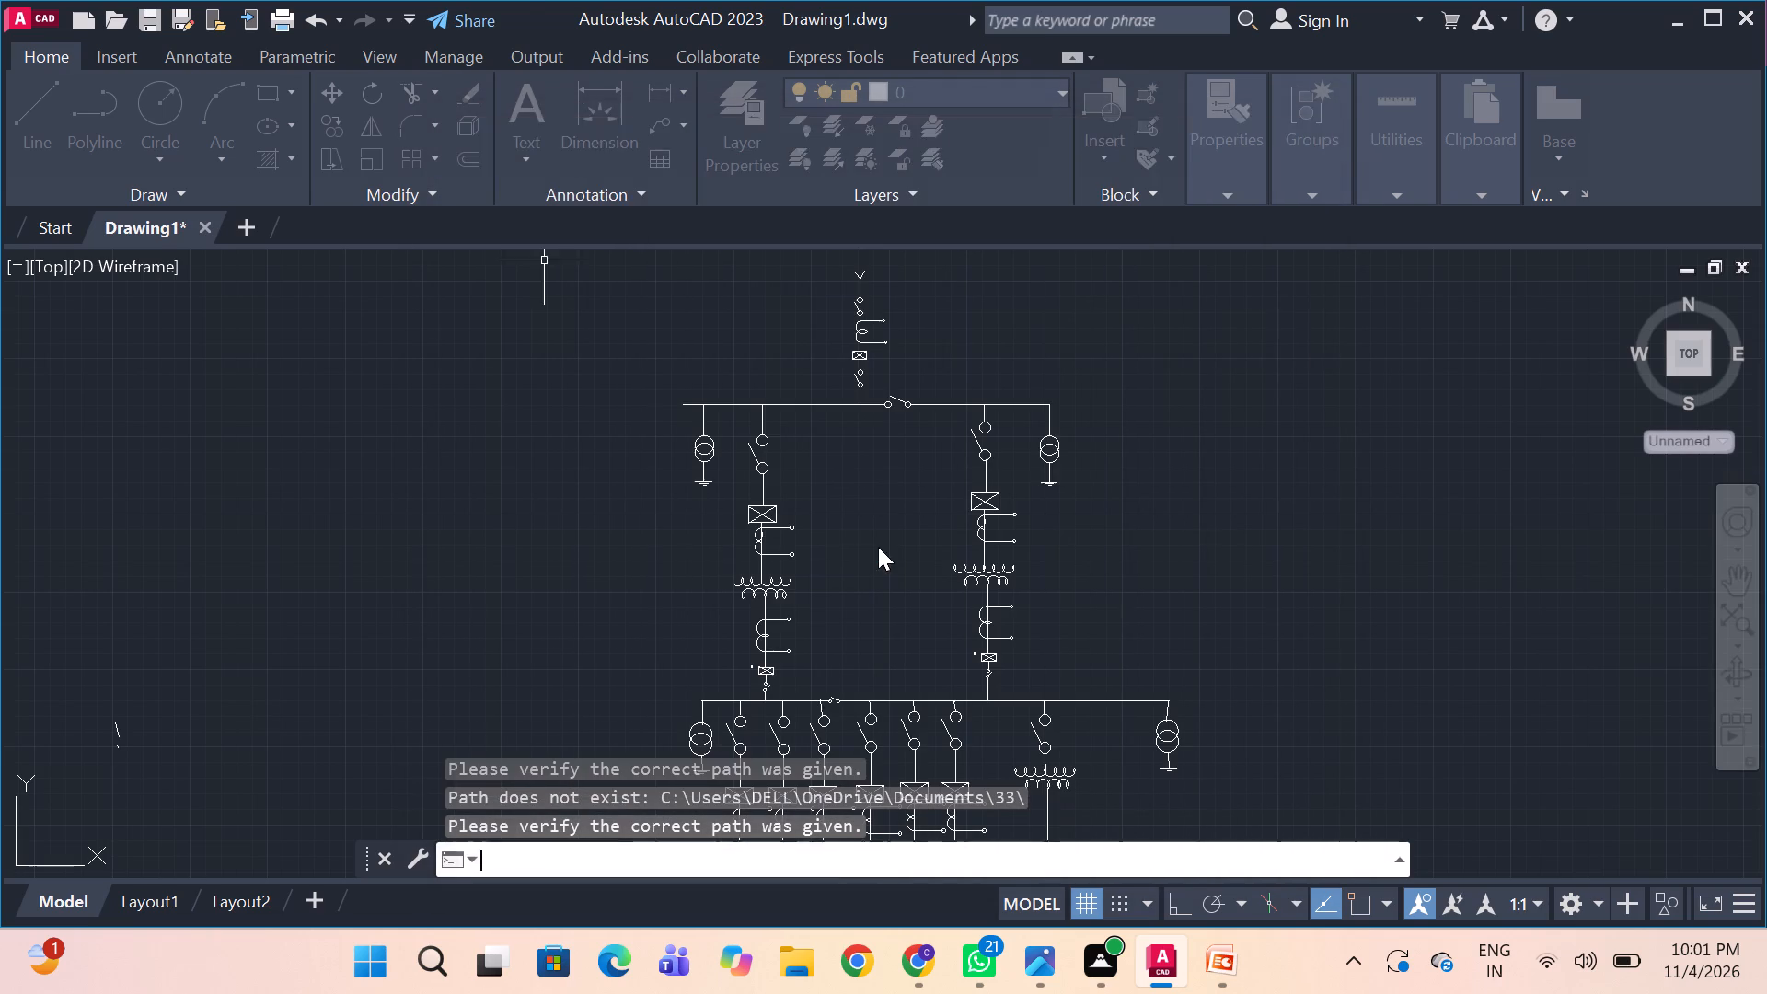